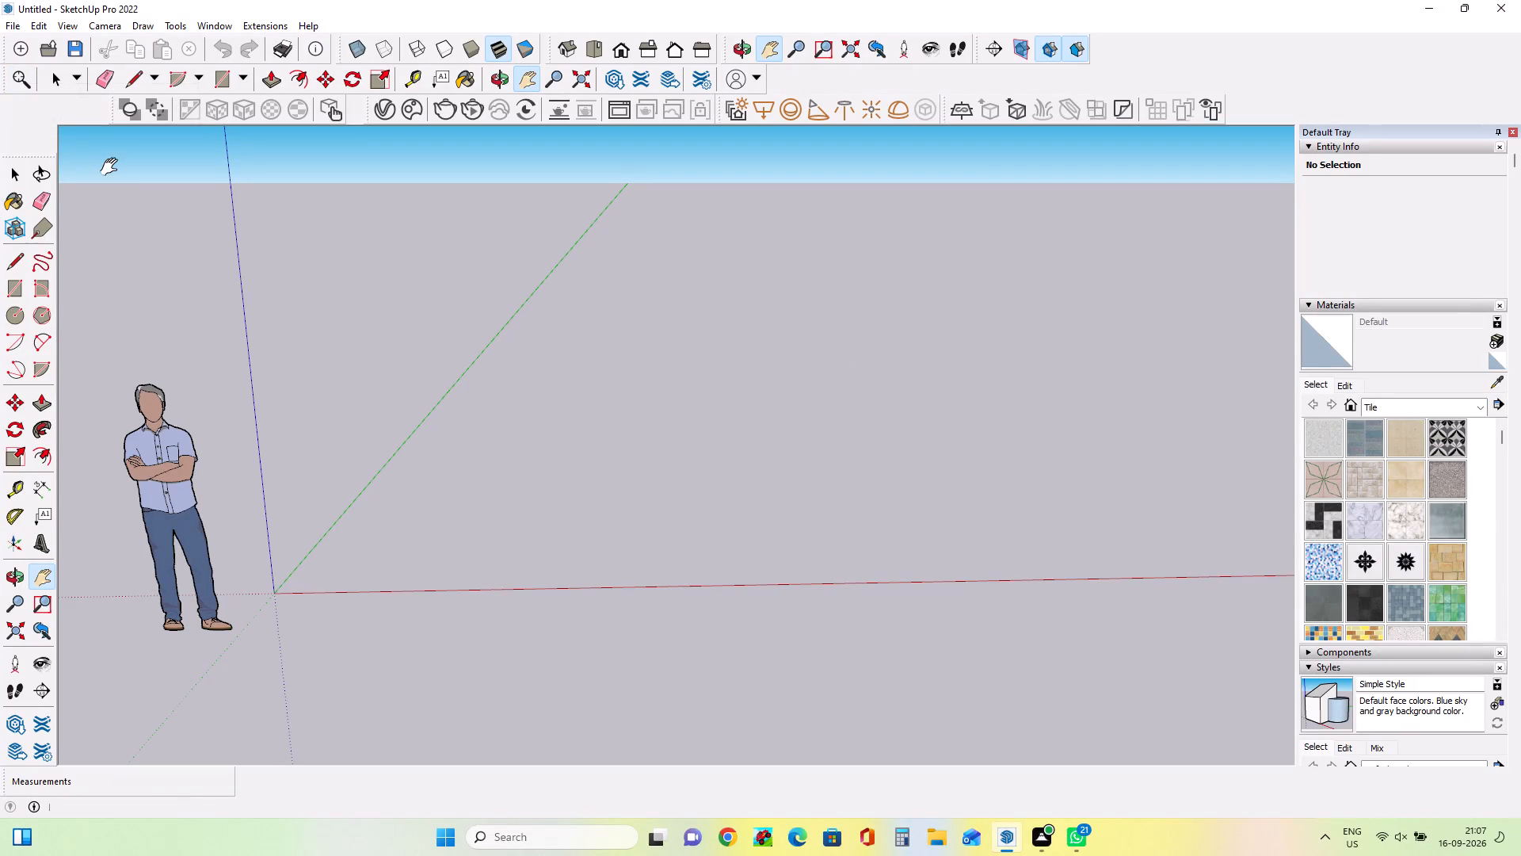
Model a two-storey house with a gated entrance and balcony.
Draw a 50' by 50' rectangle on the ground beside the origin.
middle_click_drag(484, 538, 494, 542)
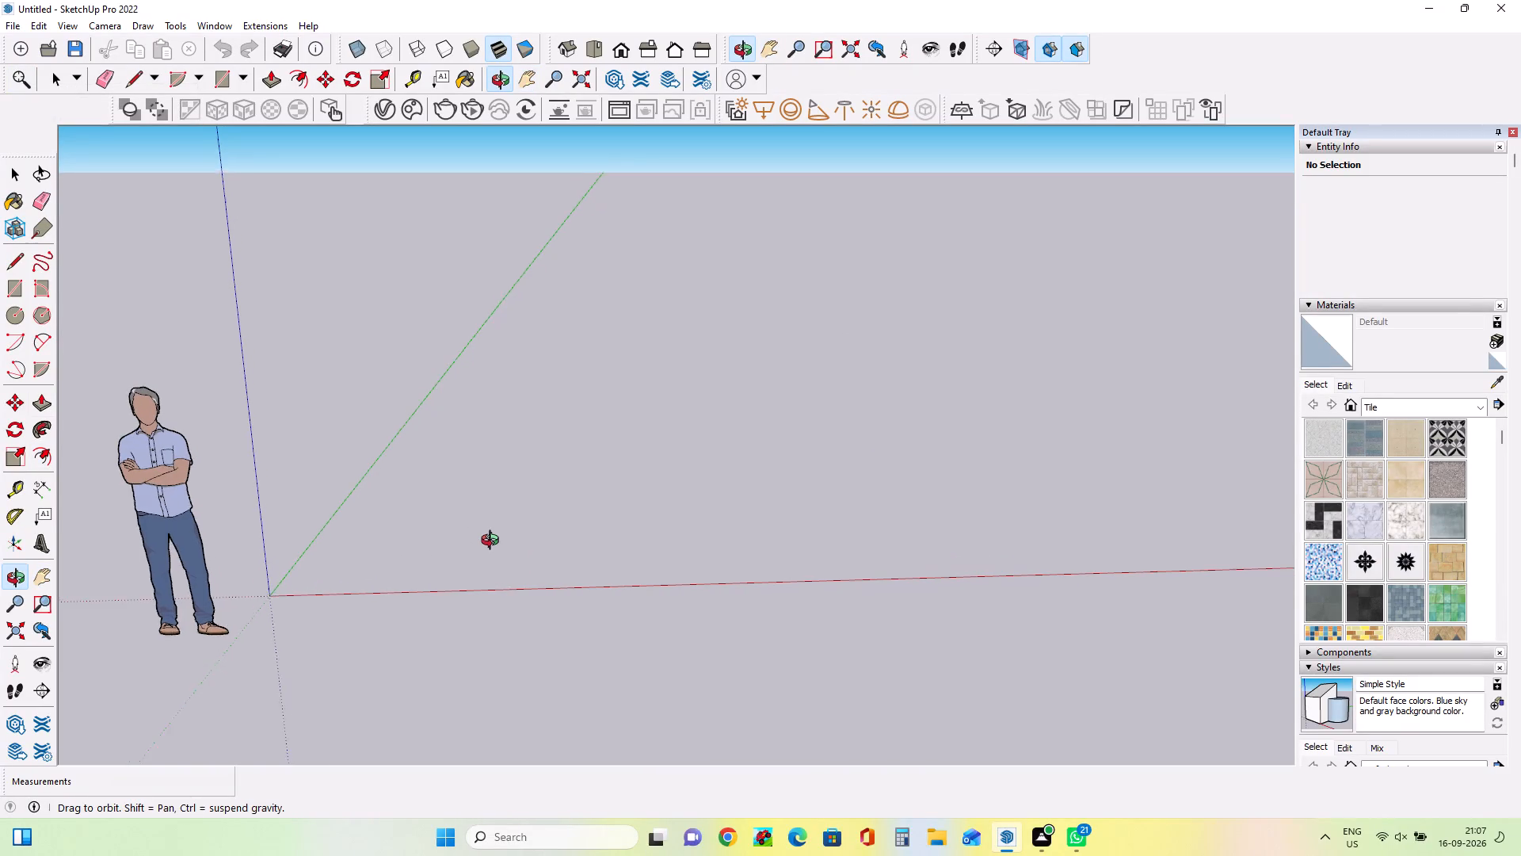
middle_click_drag(494, 542, 576, 514)
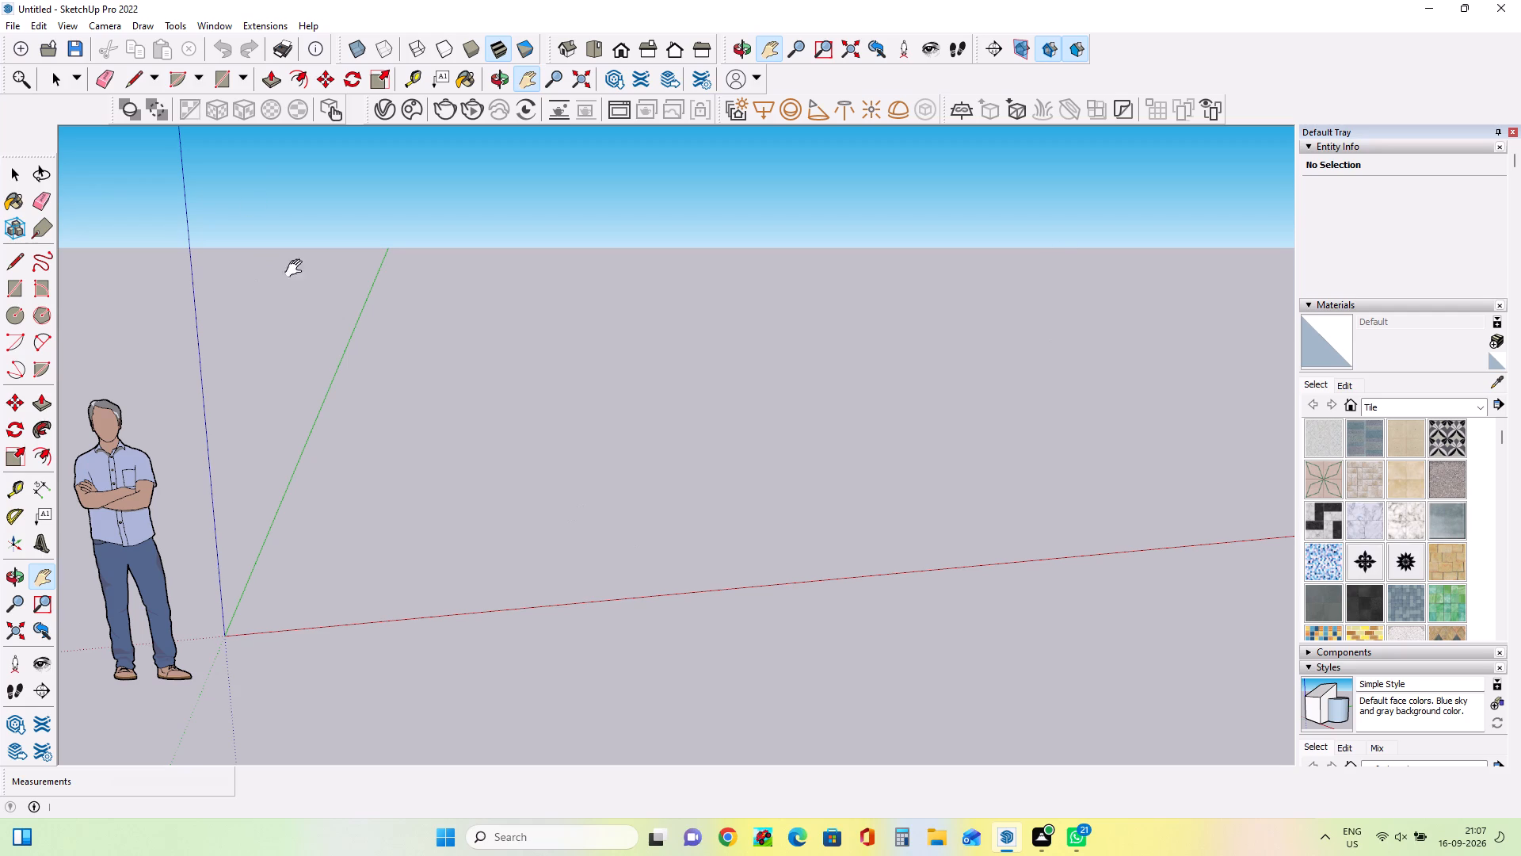
left_click(15, 290)
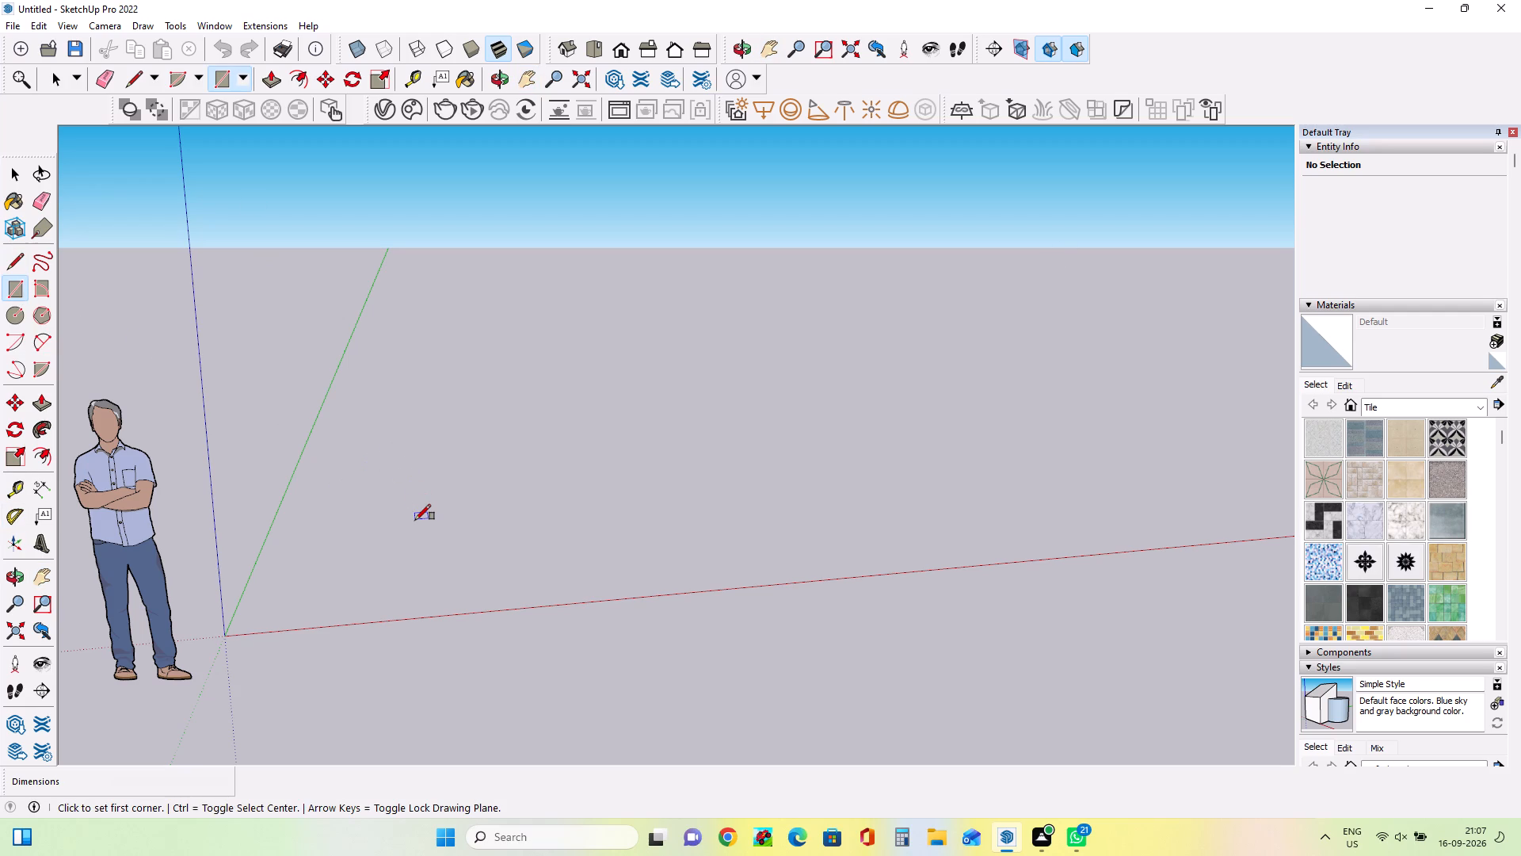
left_click(450, 530)
type("50'")
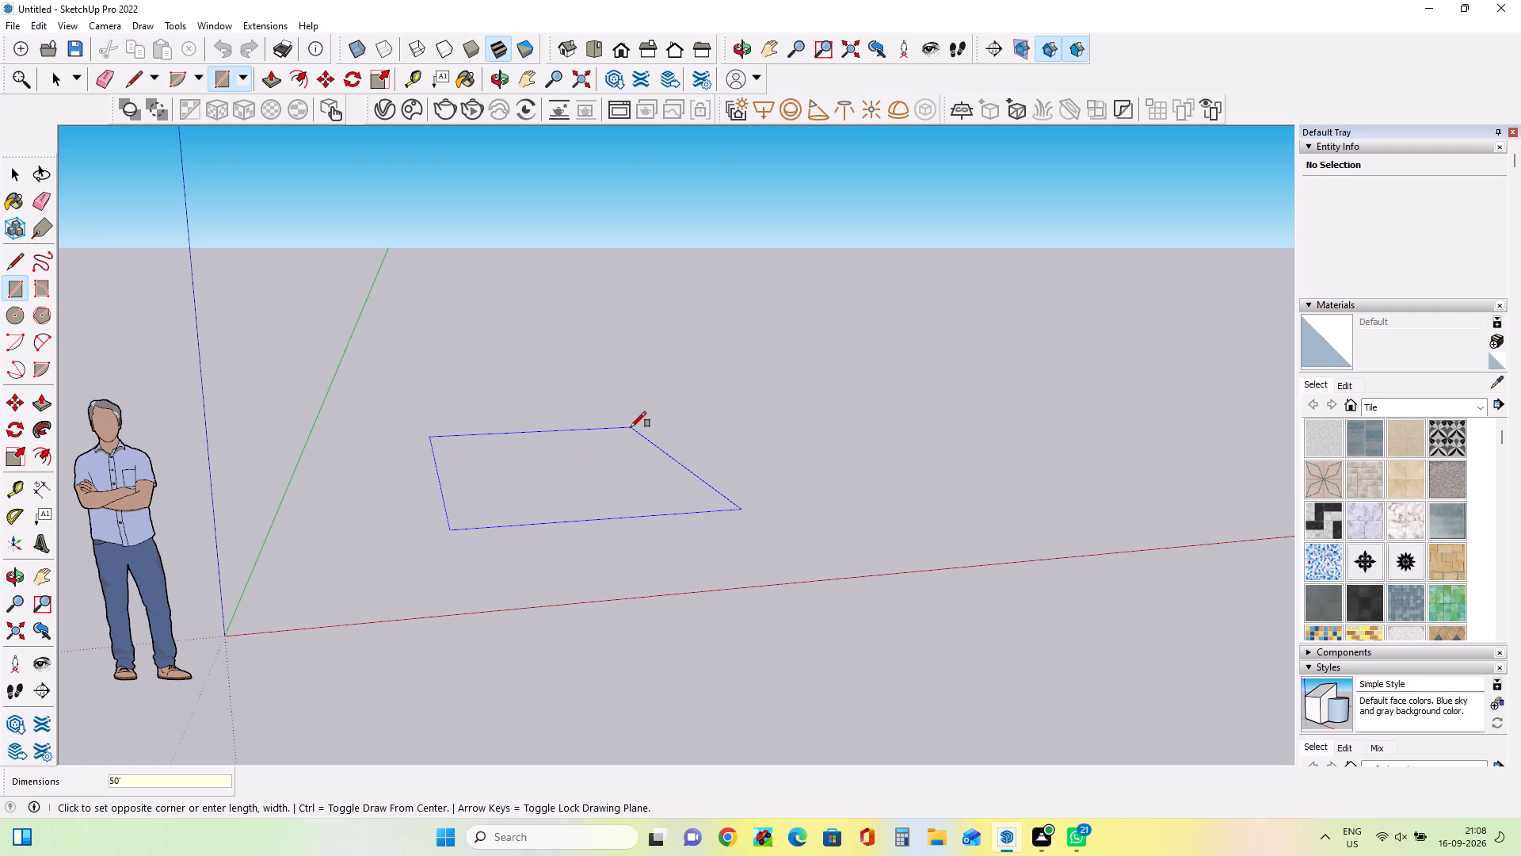
key("comma")
type("50'")
key("Return")
Draw a rectangle about 26'4" by 9' on the square, starting at its front corner nearest the scale figure.
scroll(631, 427, "down", 7)
middle_click_drag(833, 491, 669, 595)
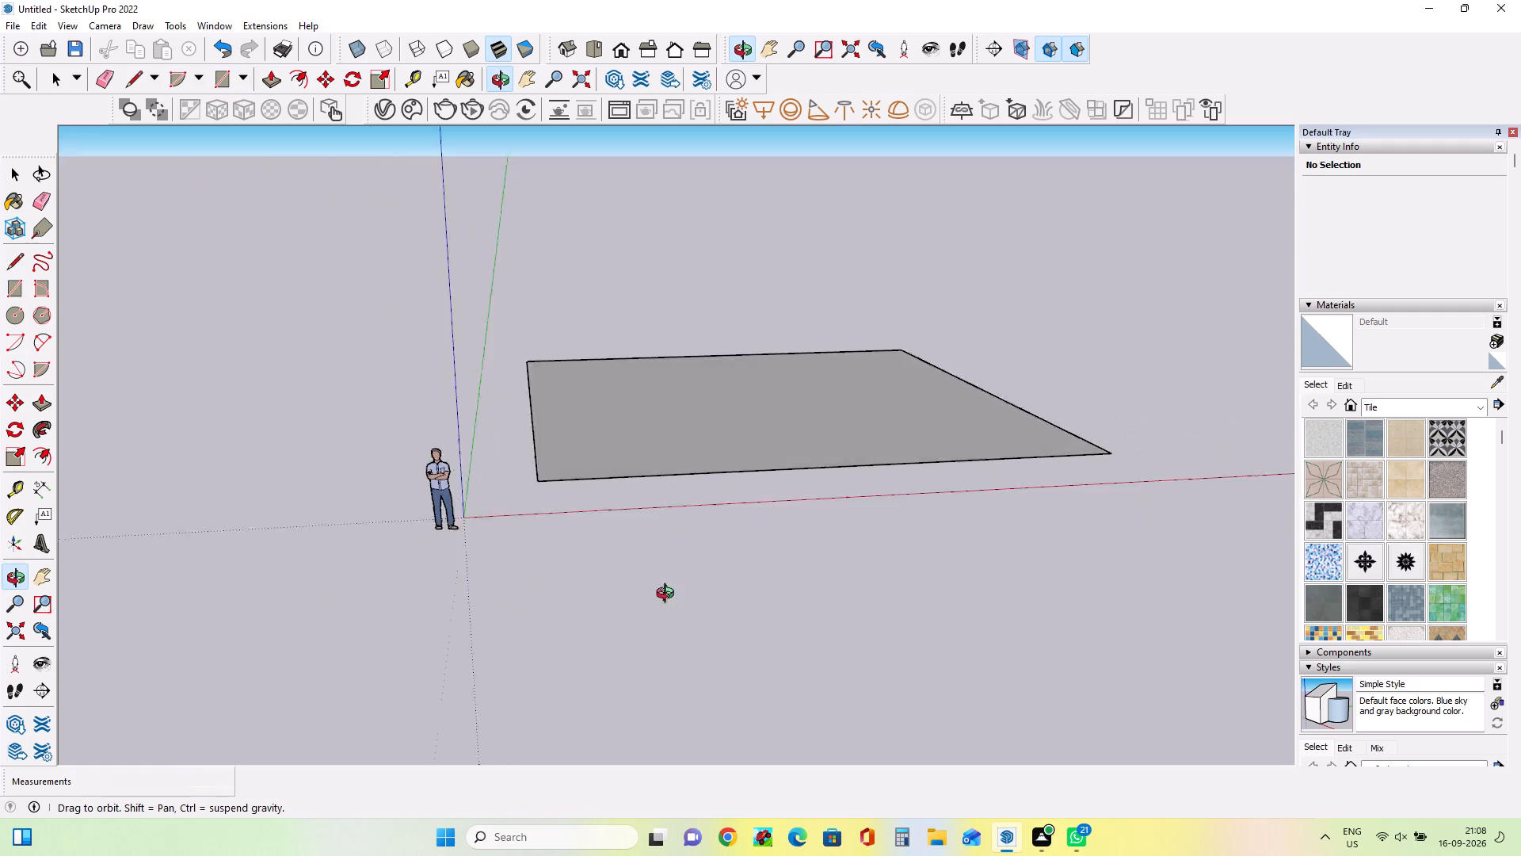
middle_click_drag(669, 595, 762, 626)
scroll(739, 476, "up", 2)
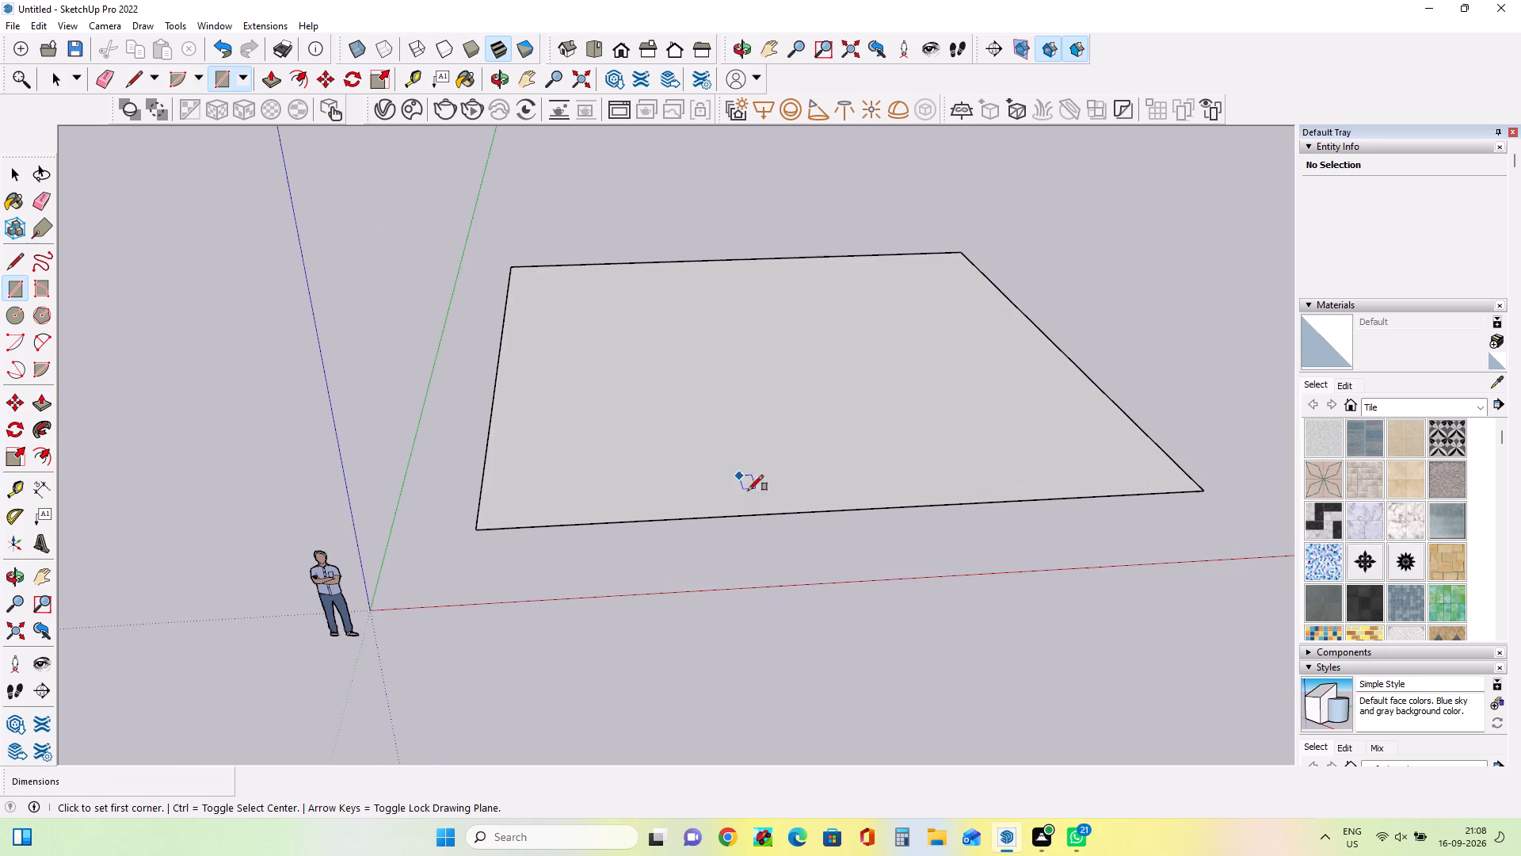
middle_click_drag(778, 555, 778, 522)
scroll(778, 522, "up", 1)
scroll(772, 534, "down", 1)
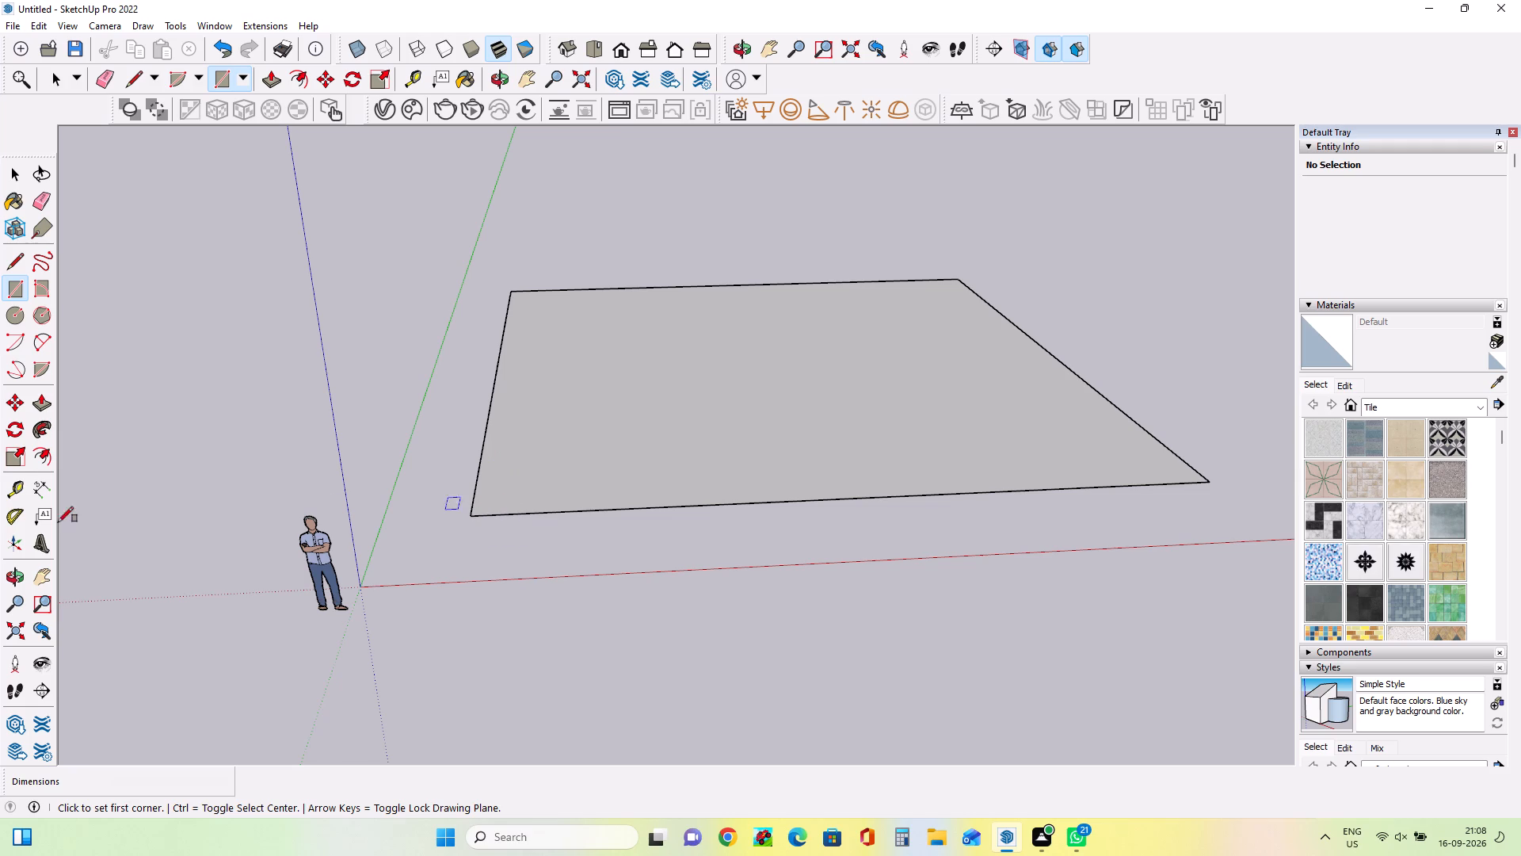
left_click(16, 296)
left_click(473, 514)
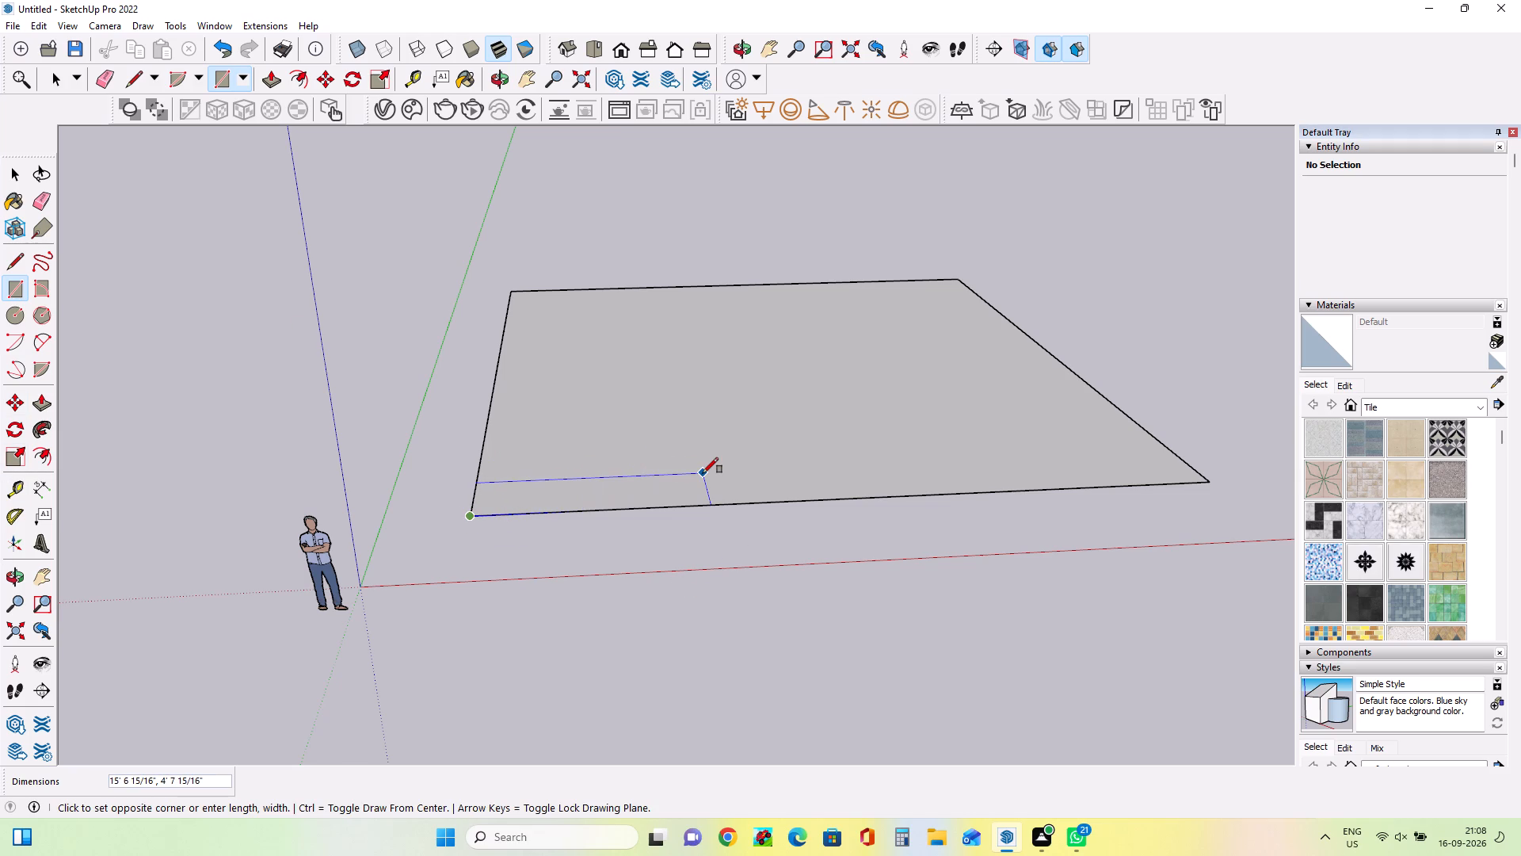
left_click(839, 441)
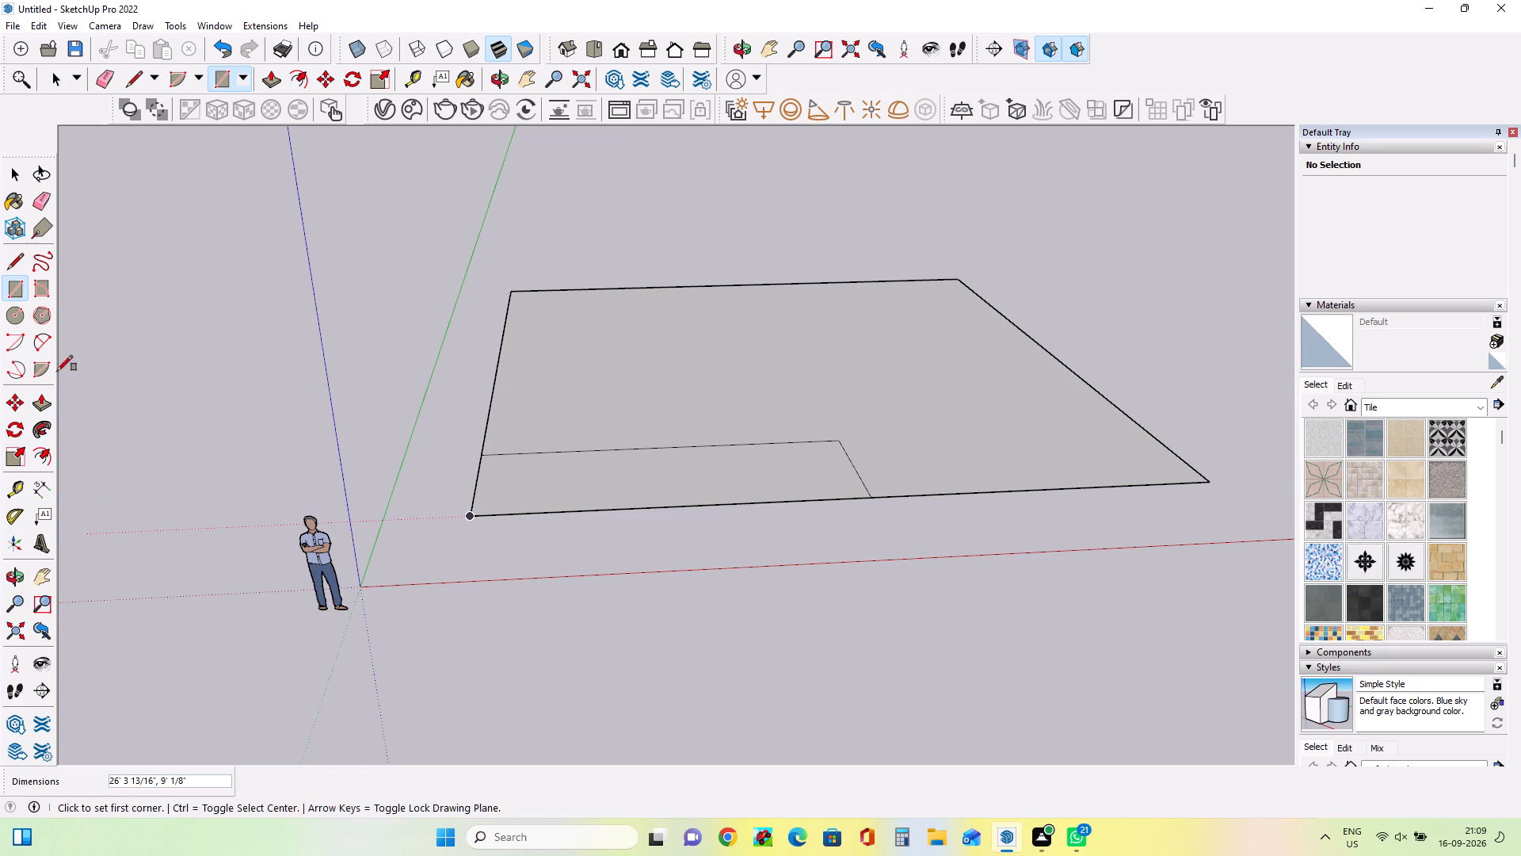
Push/Pull the front corner rectangle up about 1'11" into a low block.
left_click(50, 414)
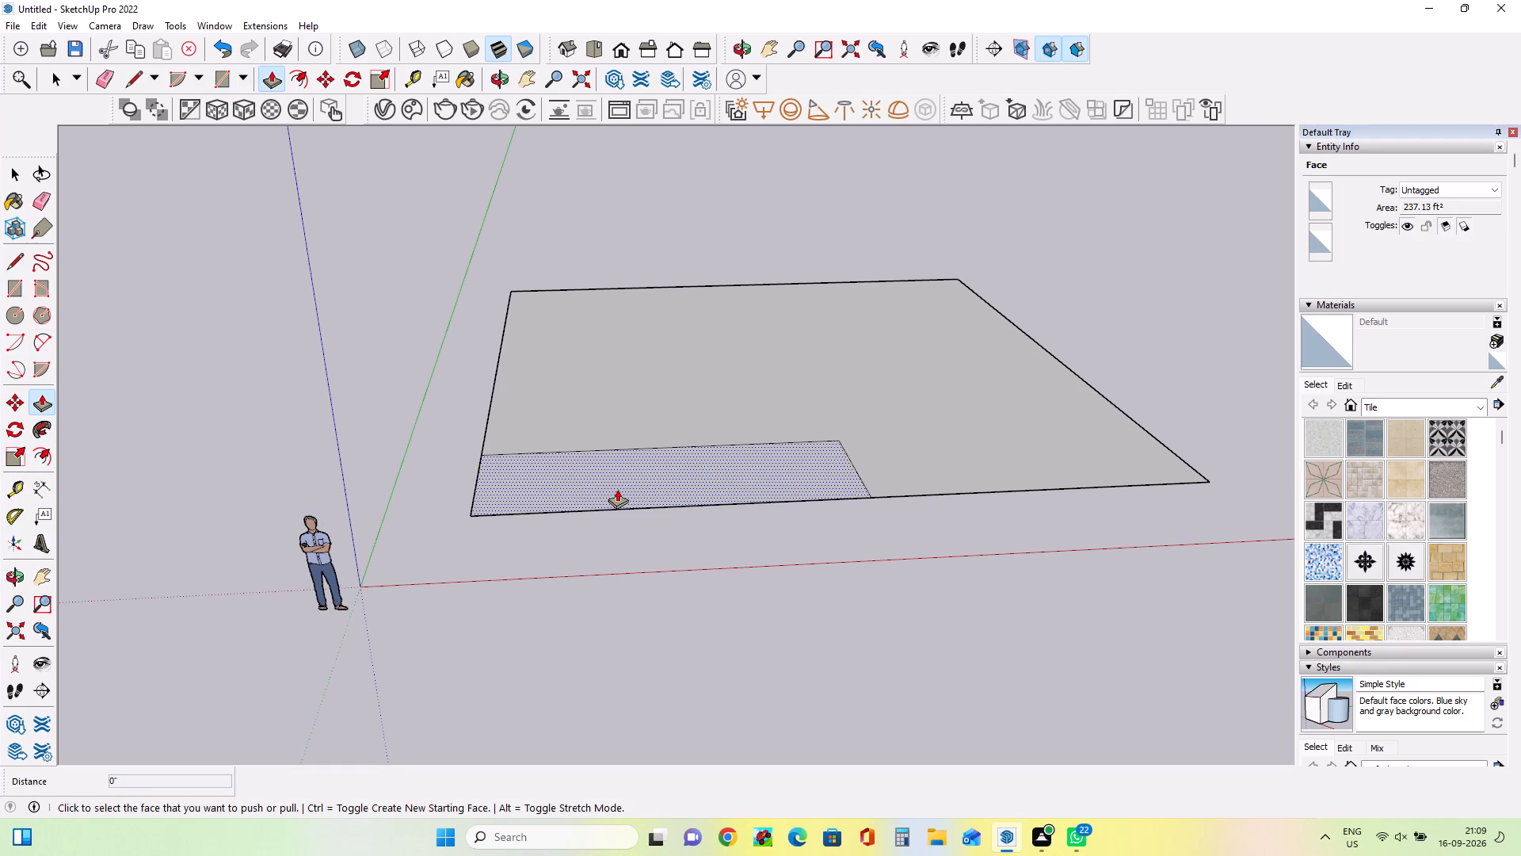
left_click(617, 489)
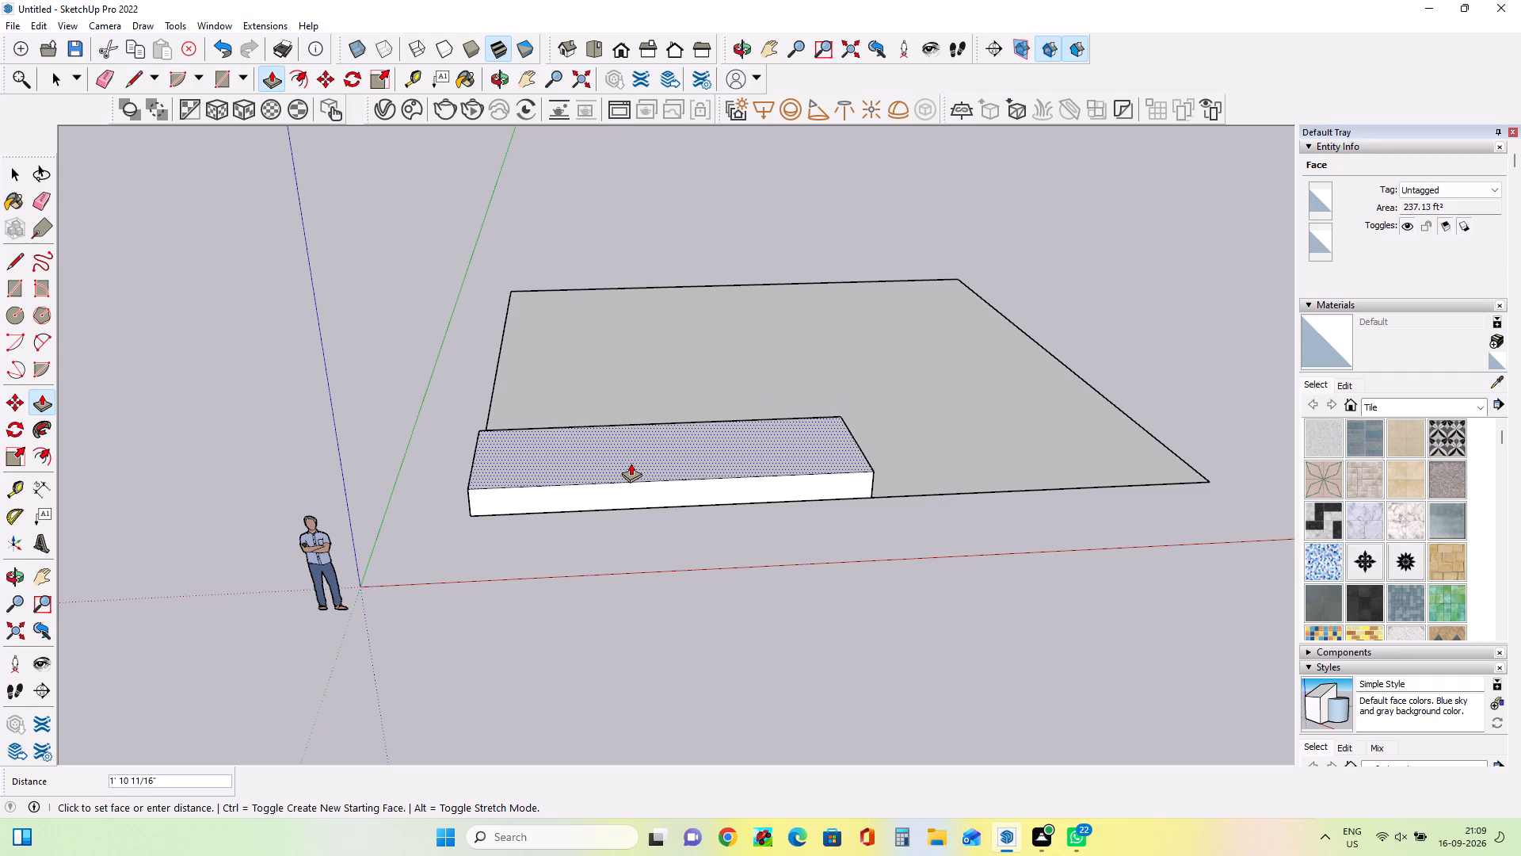
left_click(631, 463)
Draw a rectangle about 9'5" by 4'1" on the ground face, adjoining the low block's free end along the front edge.
middle_click_drag(715, 535, 713, 443)
middle_click_drag(713, 438, 713, 425)
middle_click(713, 425)
middle_click(713, 425)
middle_click_drag(711, 432, 704, 448)
middle_click_drag(687, 468, 627, 495)
middle_click(625, 496)
middle_click(625, 496)
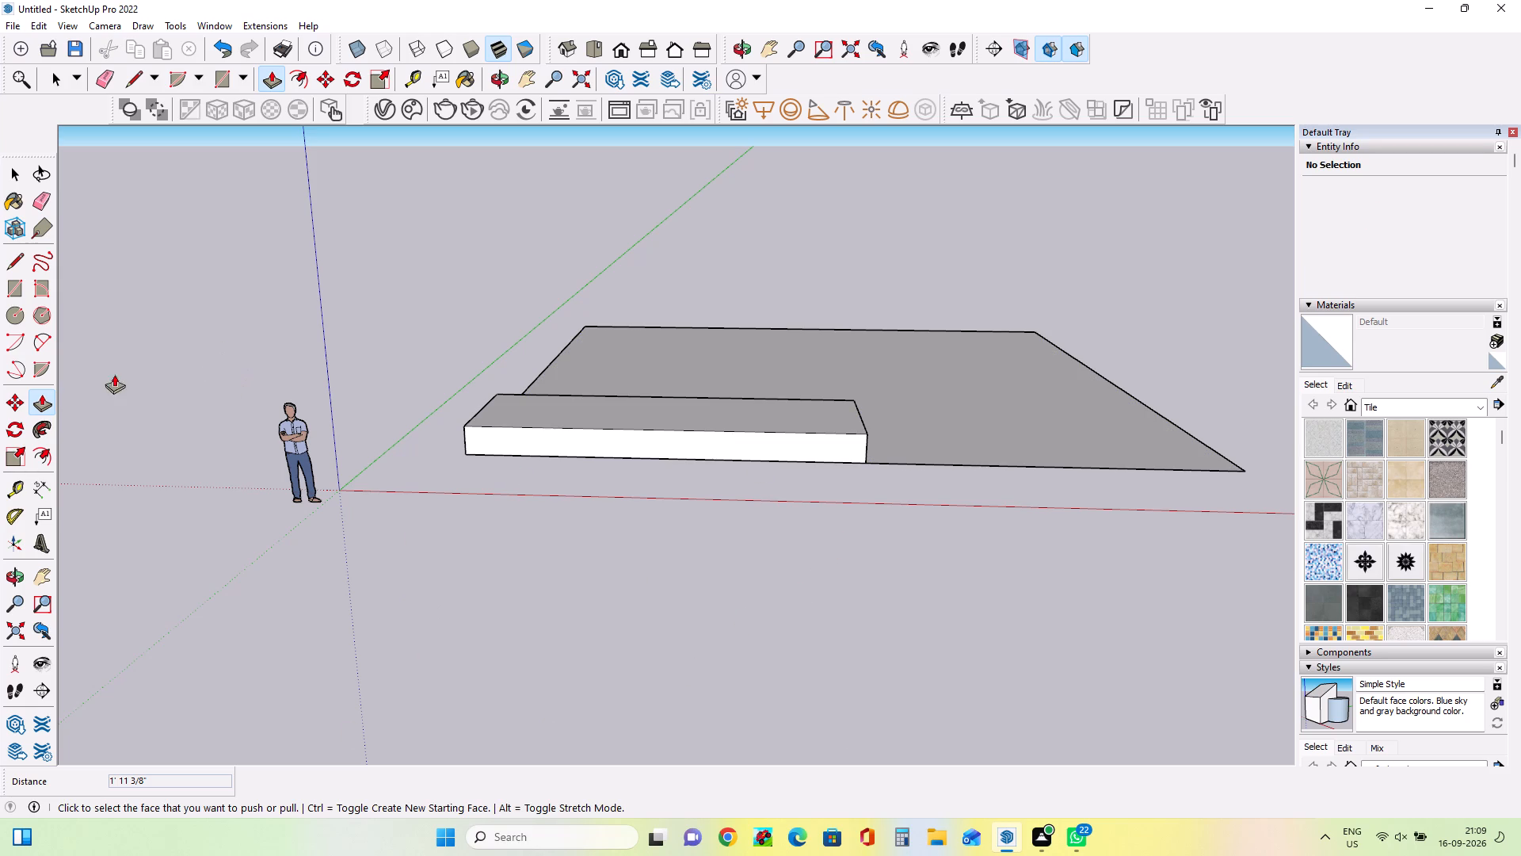
left_click(20, 285)
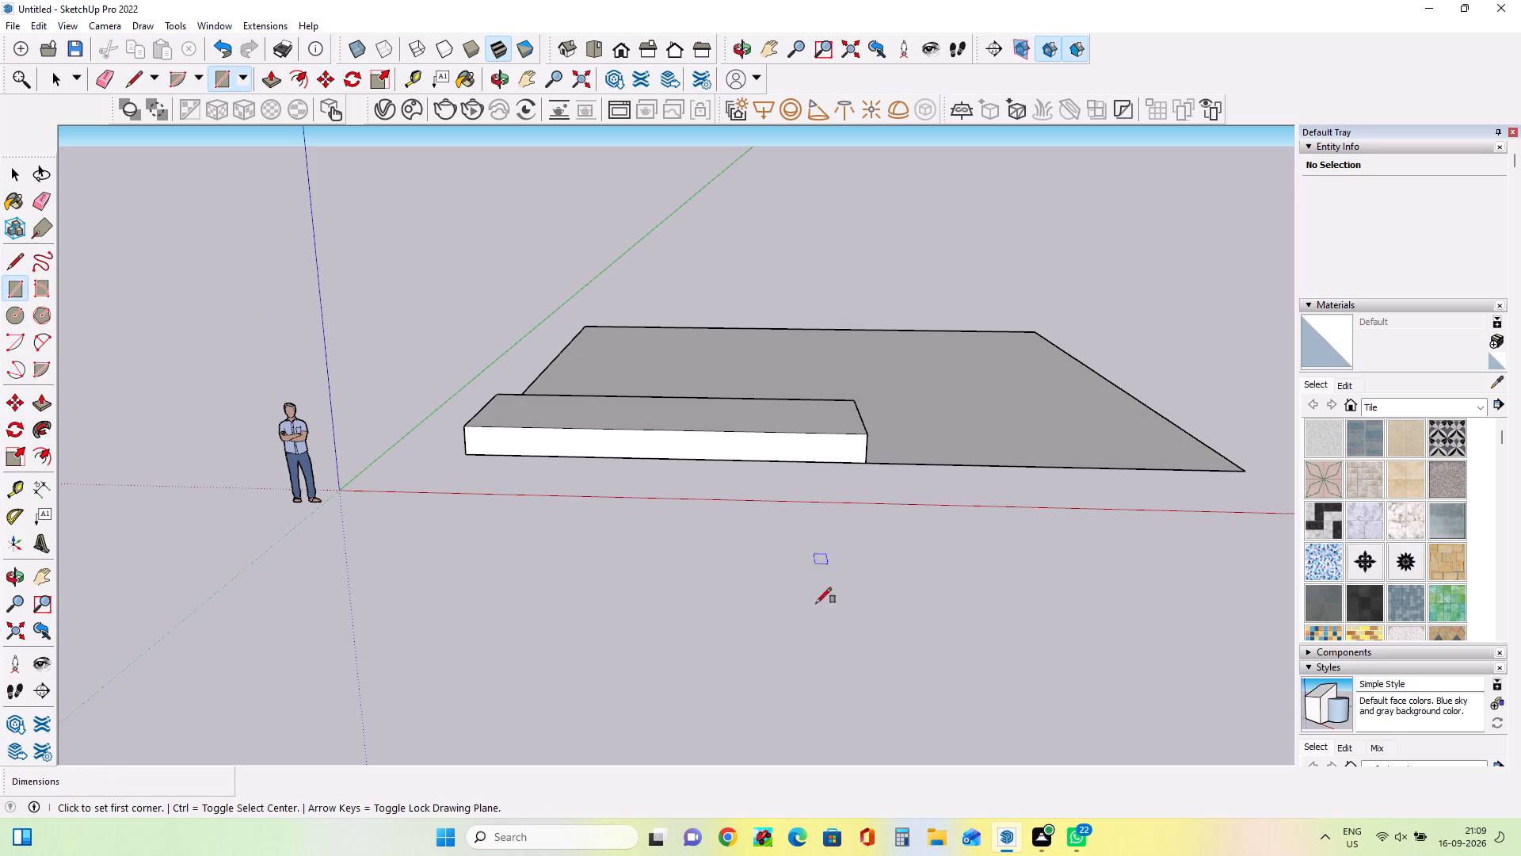
left_click(860, 402)
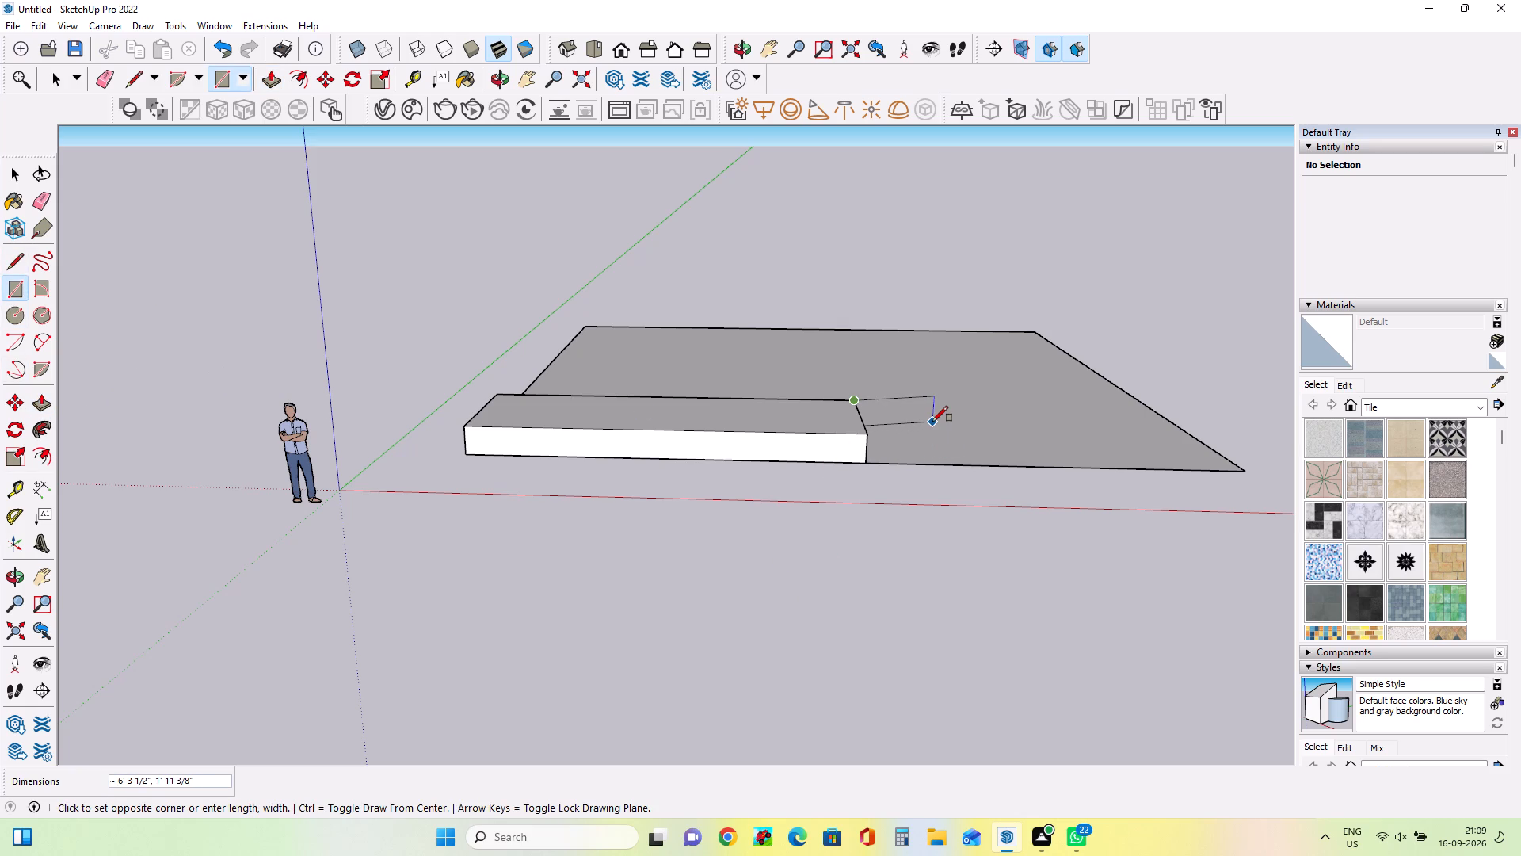
key("Escape")
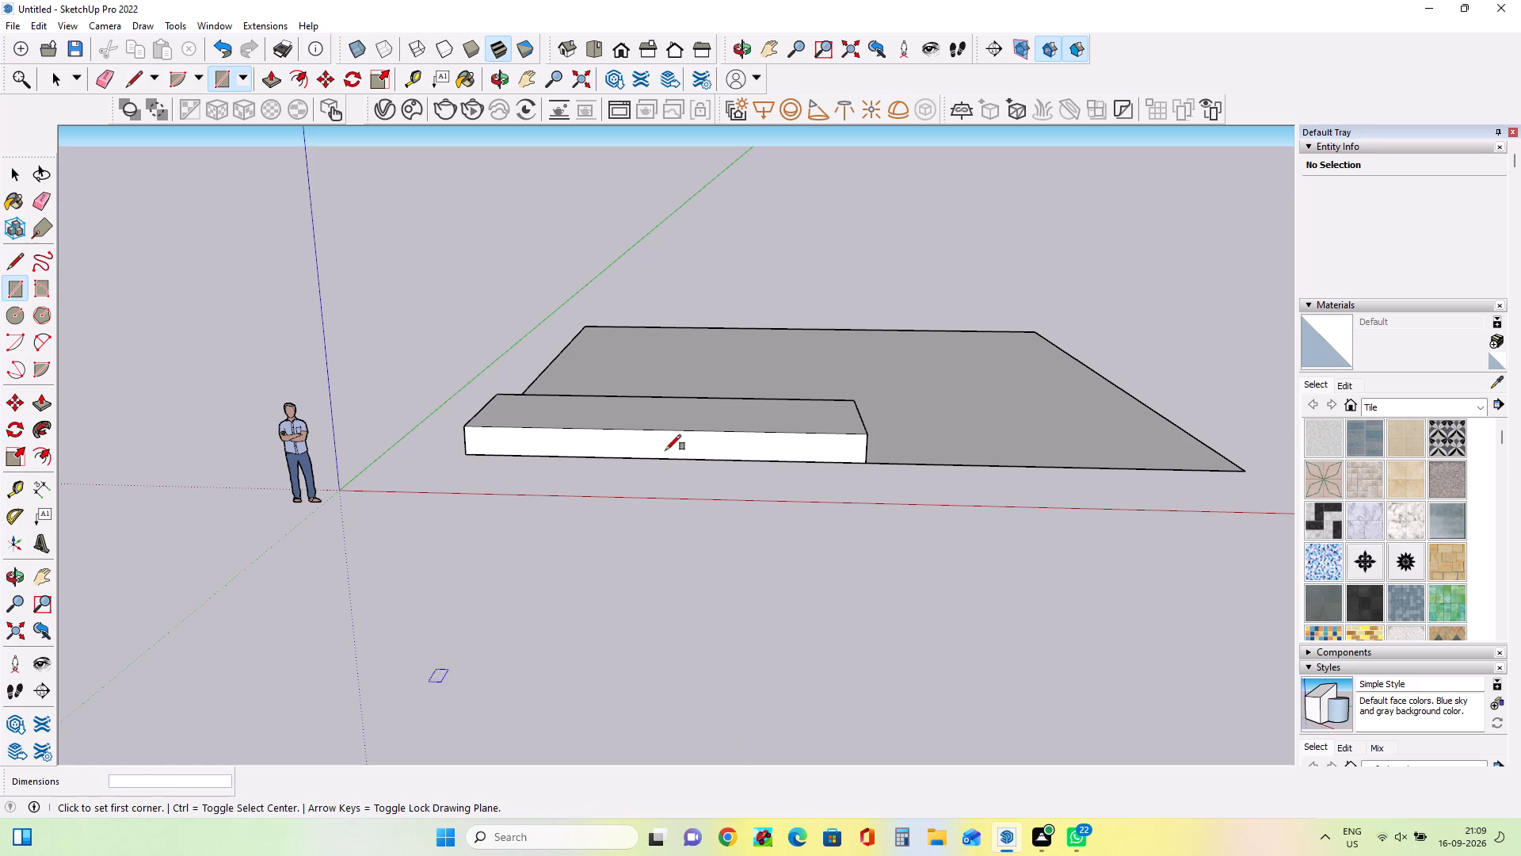
left_click(867, 459)
middle_click_drag(903, 441, 760, 502)
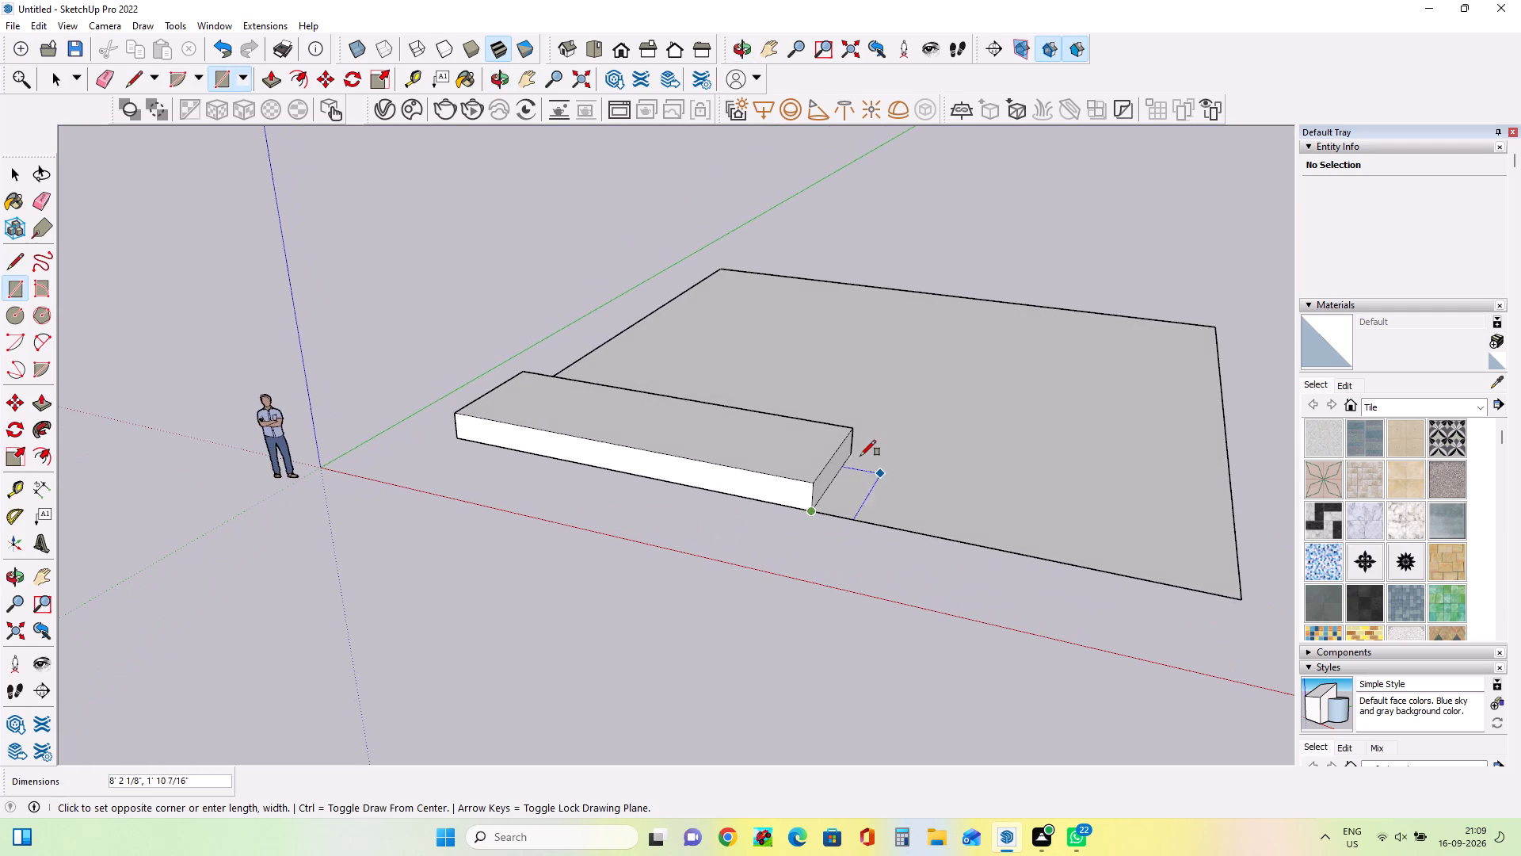
left_click(856, 450)
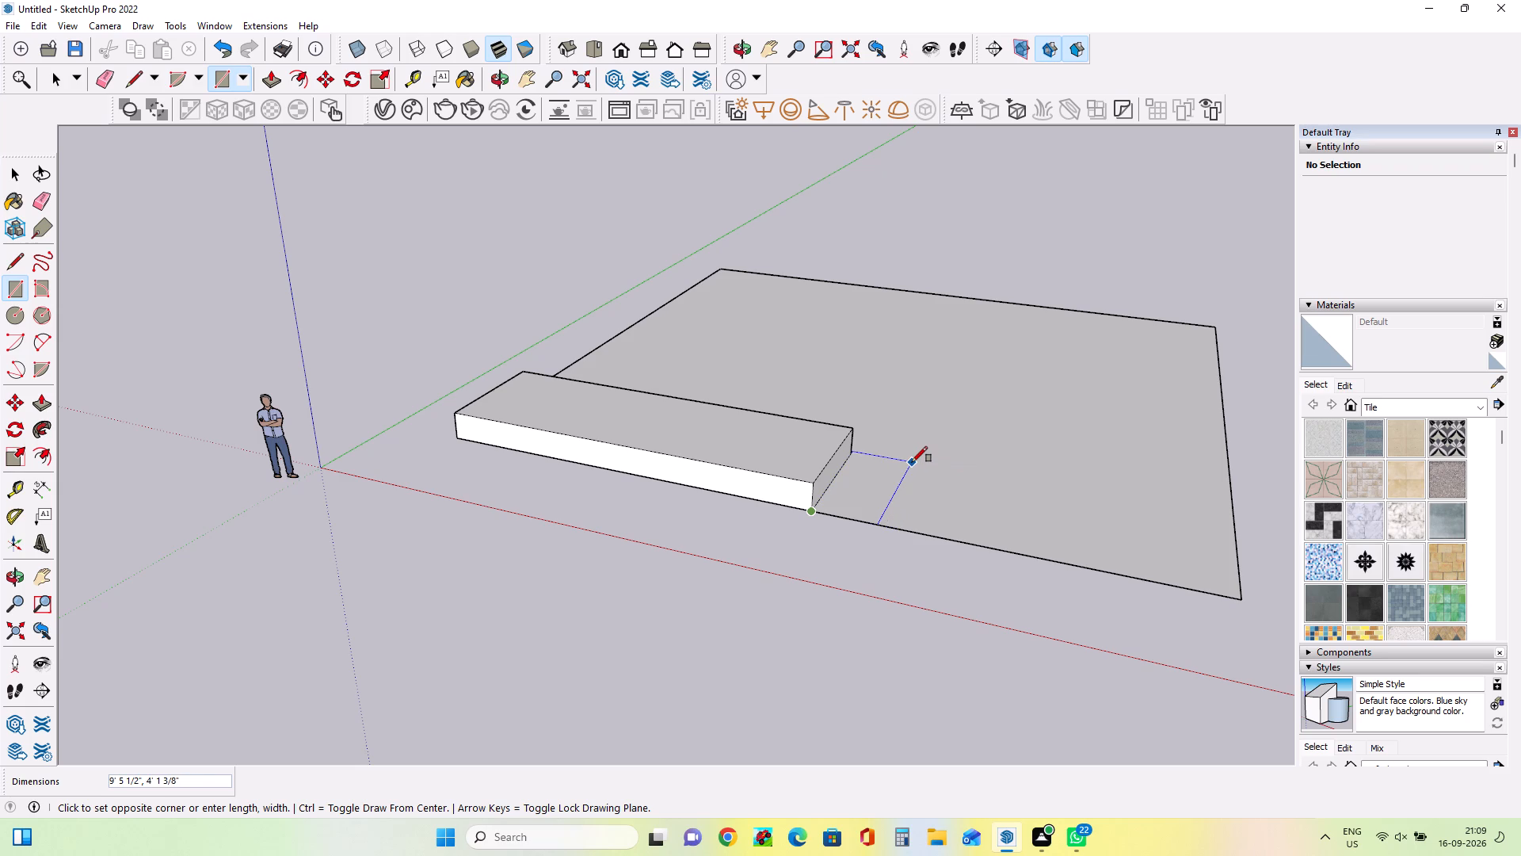
left_click(912, 462)
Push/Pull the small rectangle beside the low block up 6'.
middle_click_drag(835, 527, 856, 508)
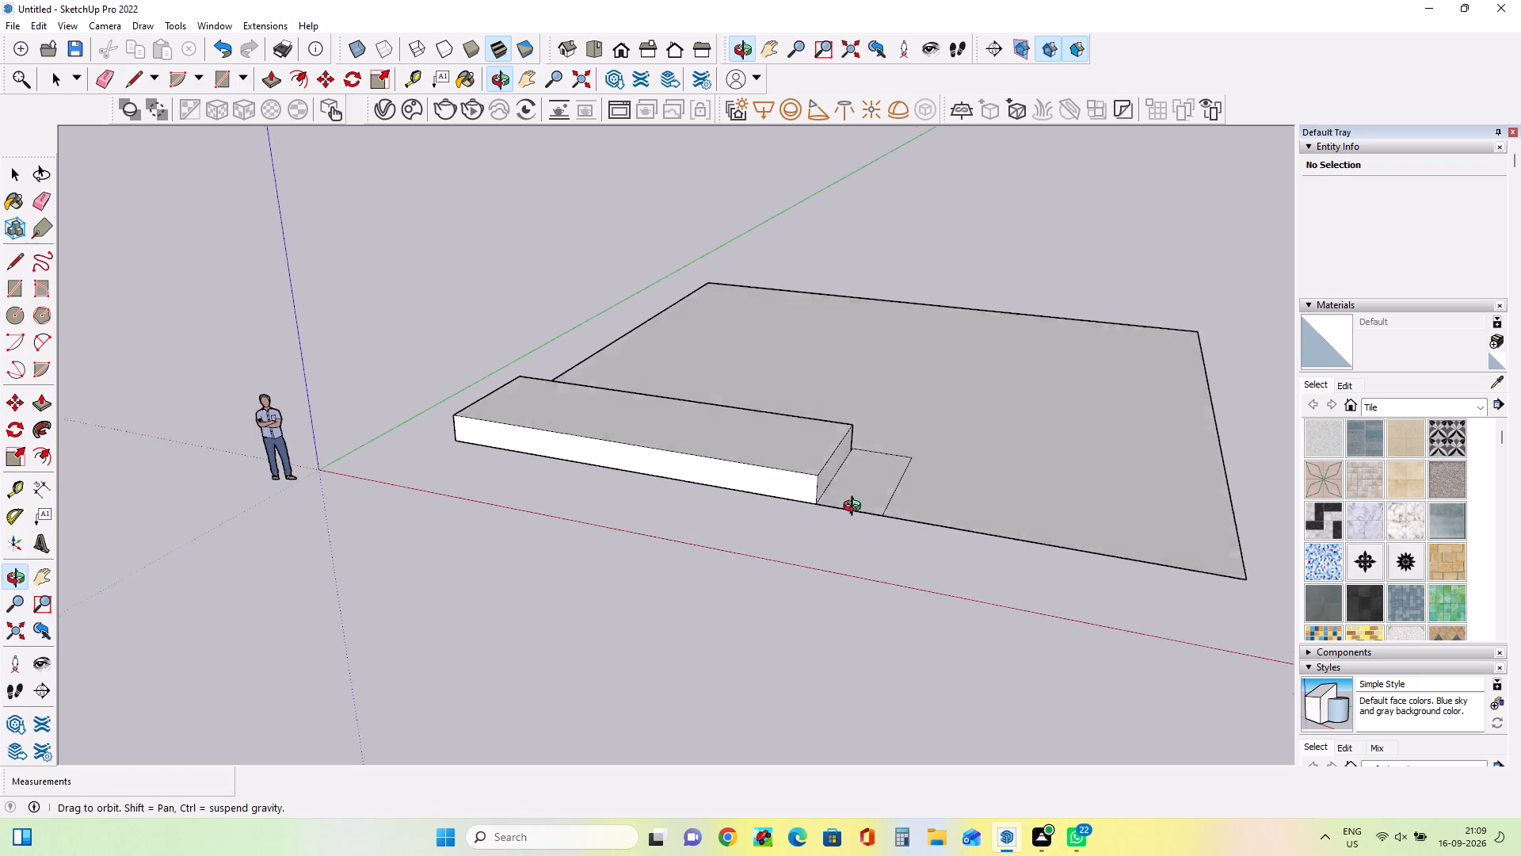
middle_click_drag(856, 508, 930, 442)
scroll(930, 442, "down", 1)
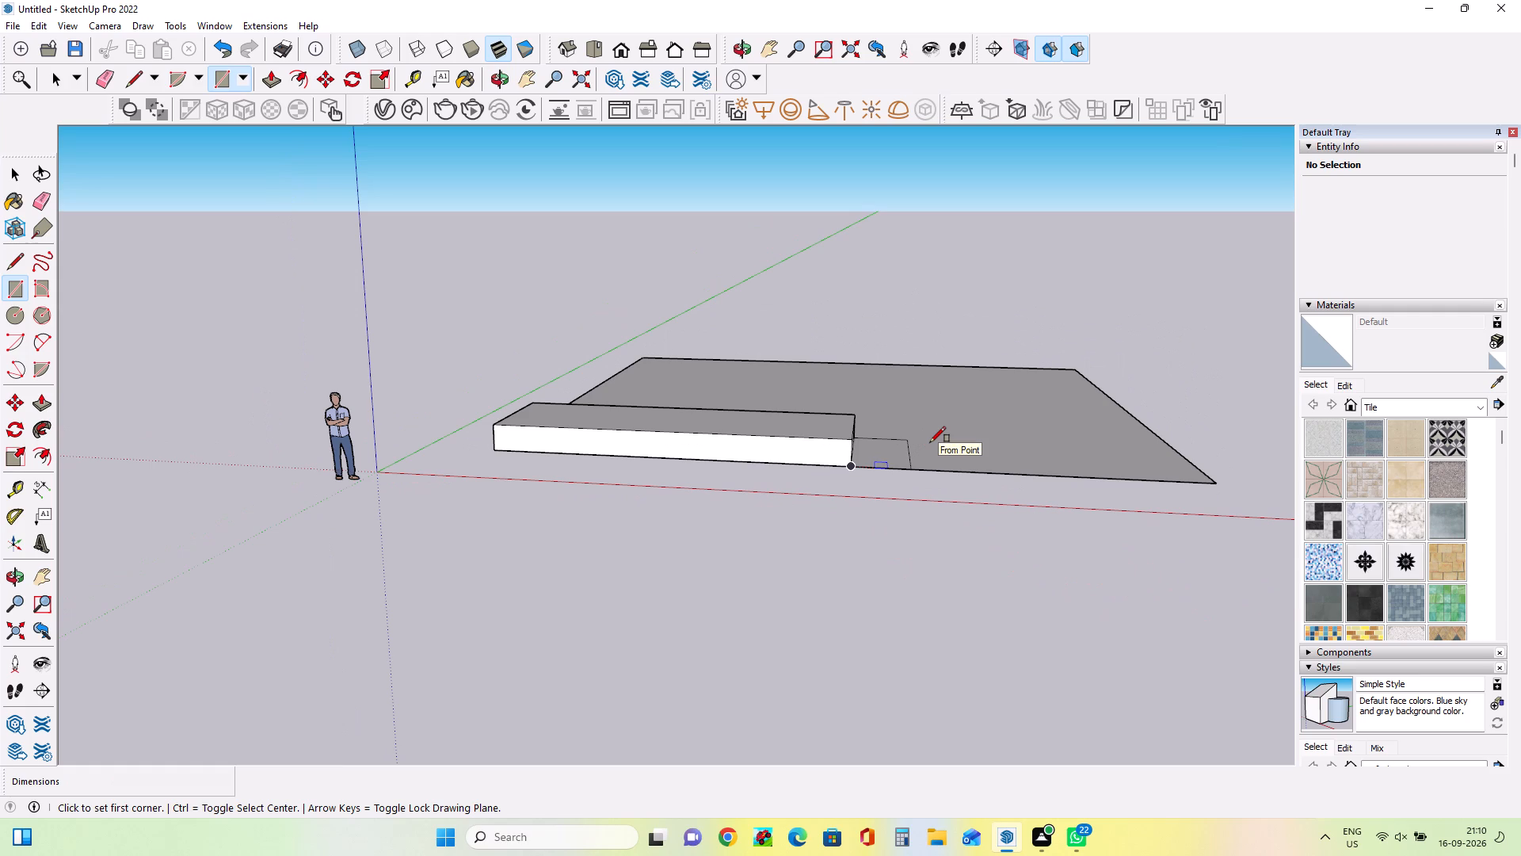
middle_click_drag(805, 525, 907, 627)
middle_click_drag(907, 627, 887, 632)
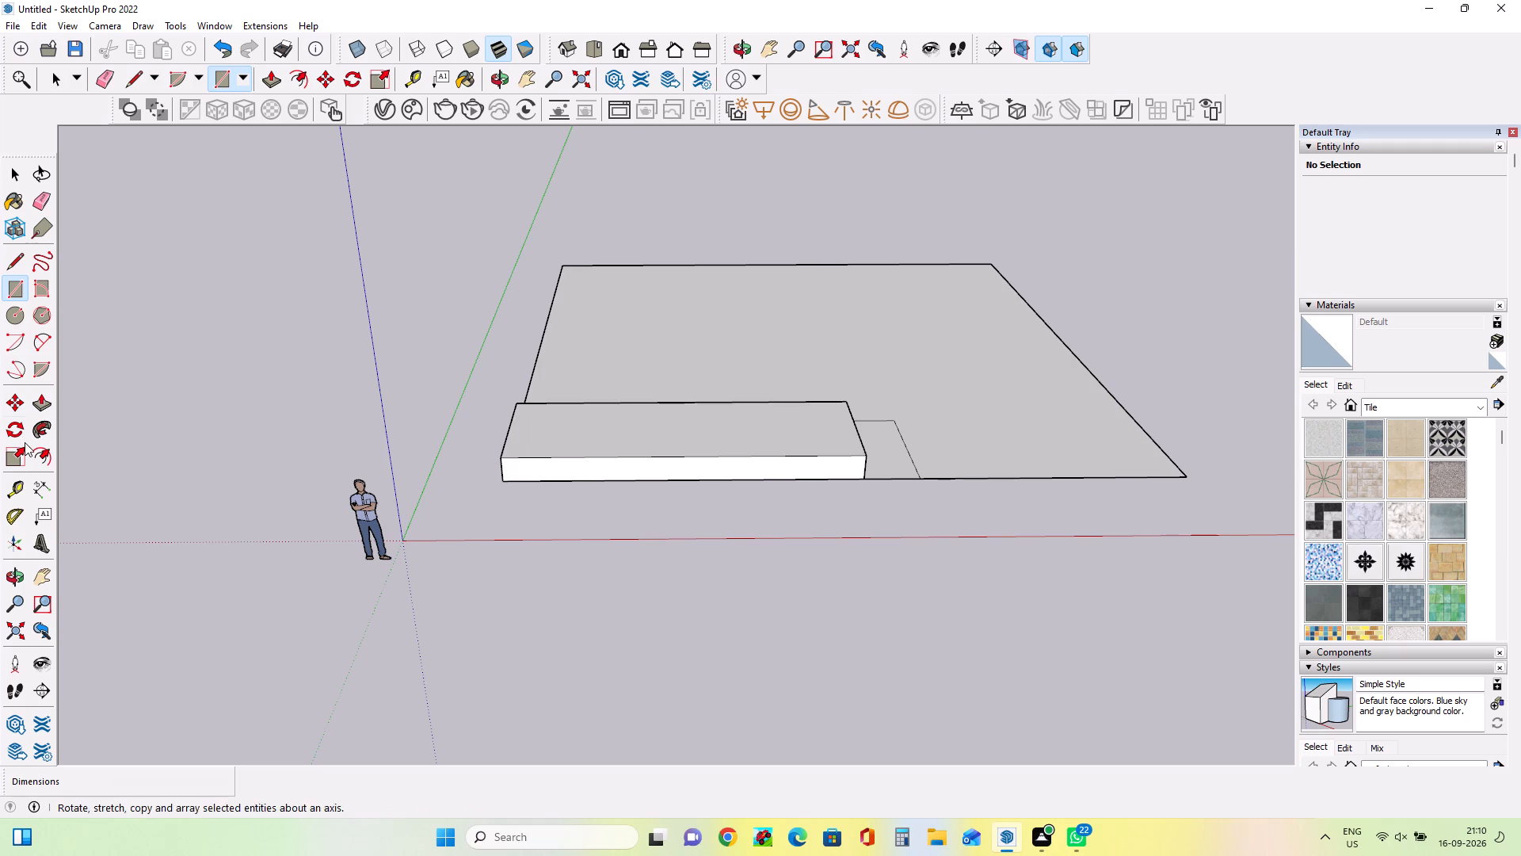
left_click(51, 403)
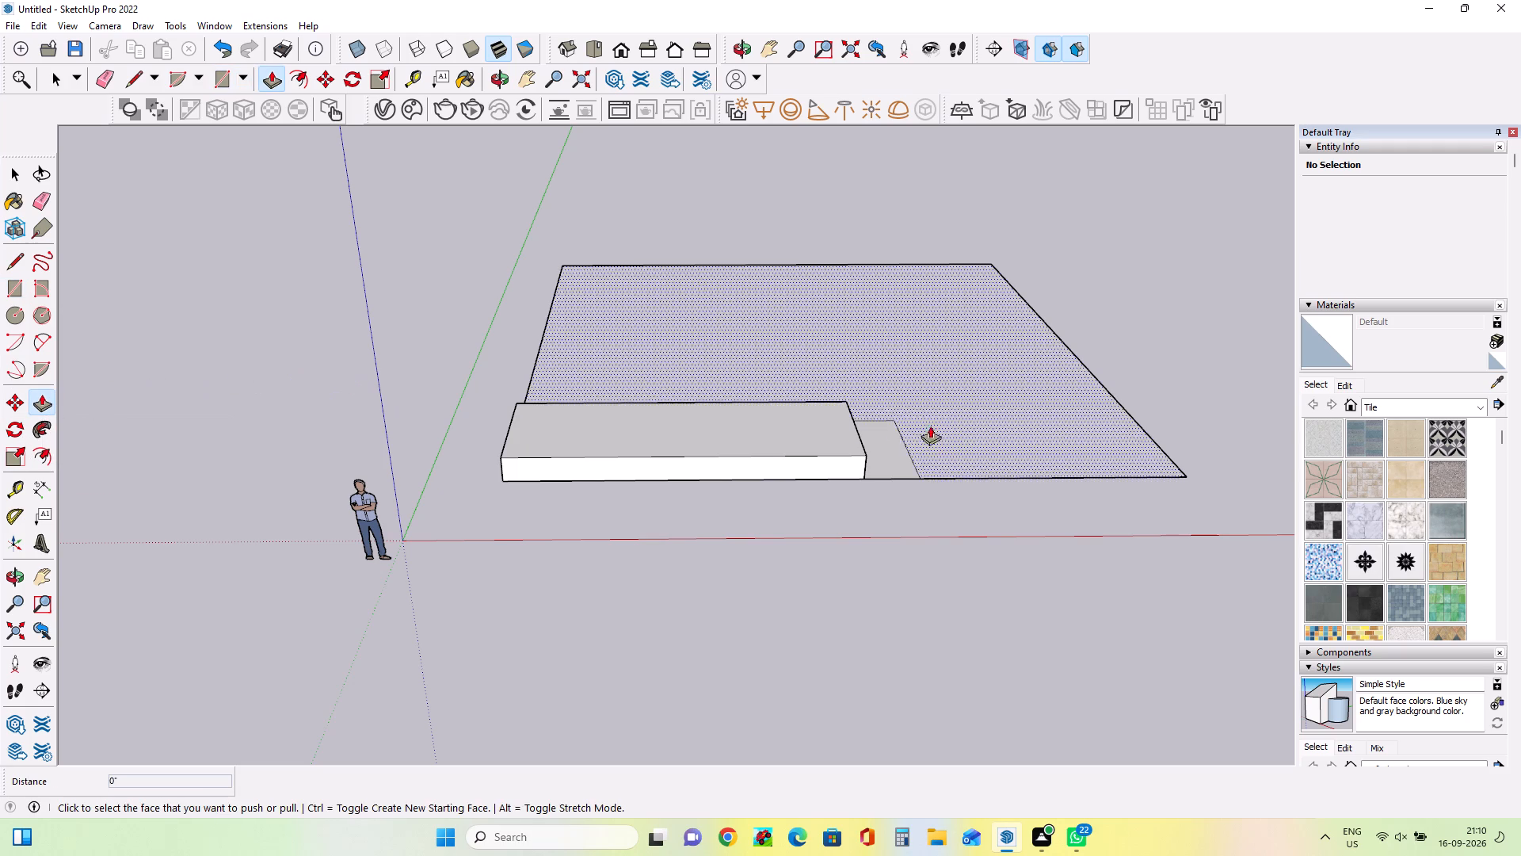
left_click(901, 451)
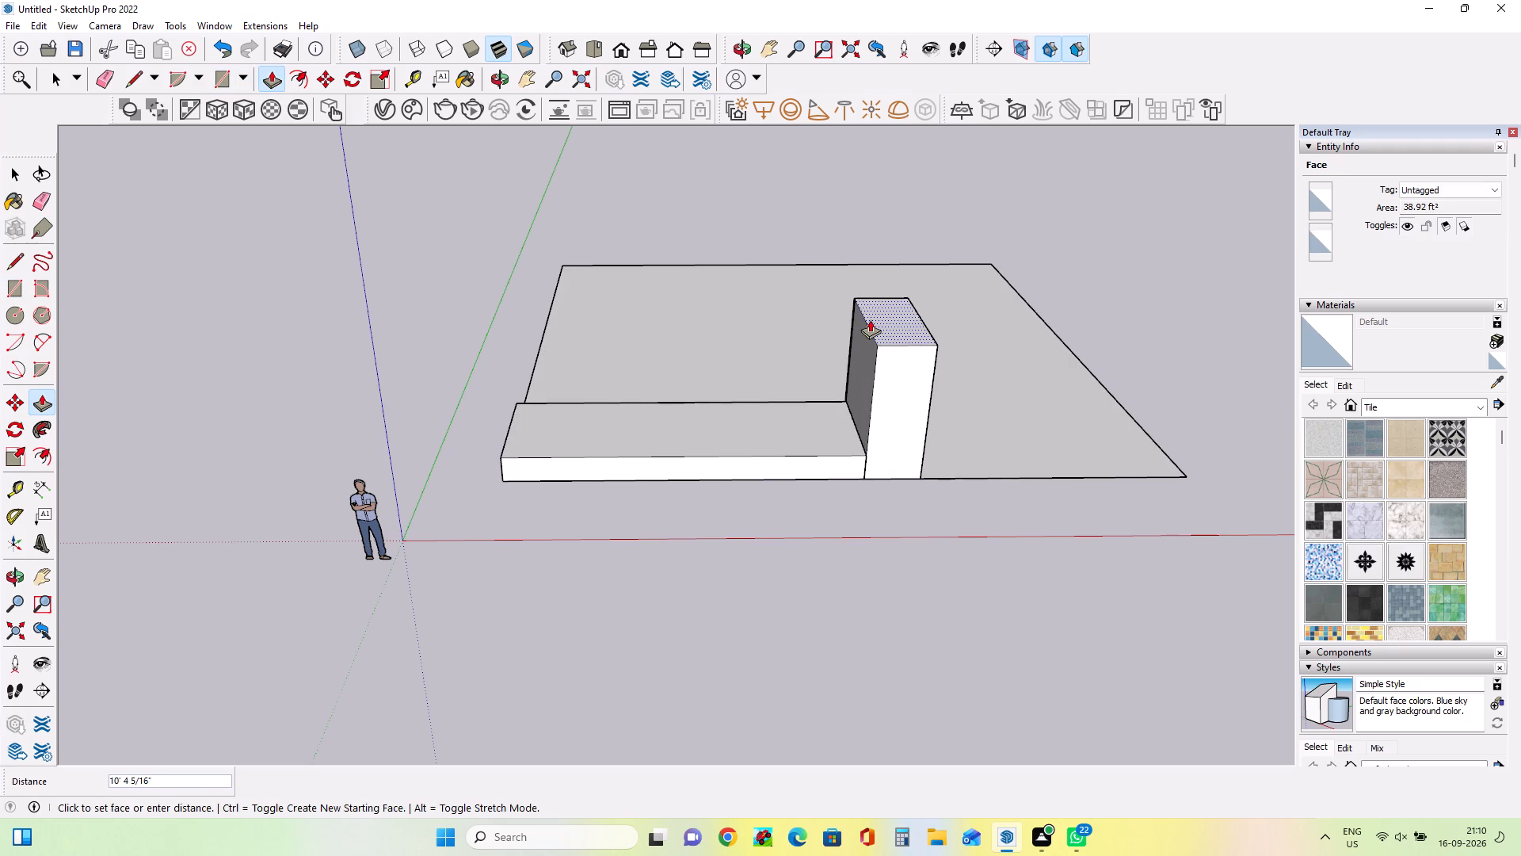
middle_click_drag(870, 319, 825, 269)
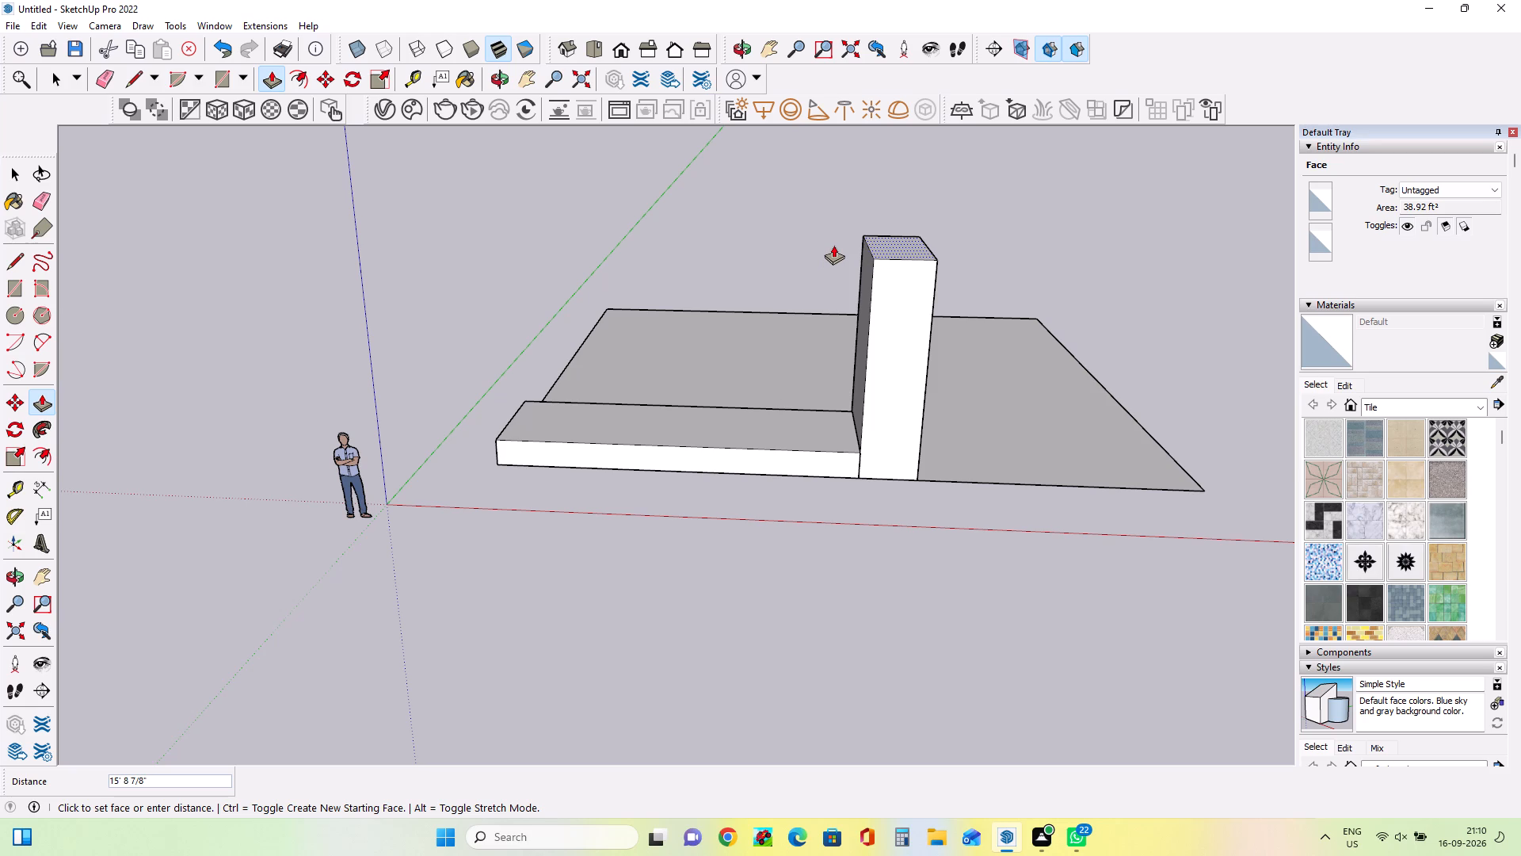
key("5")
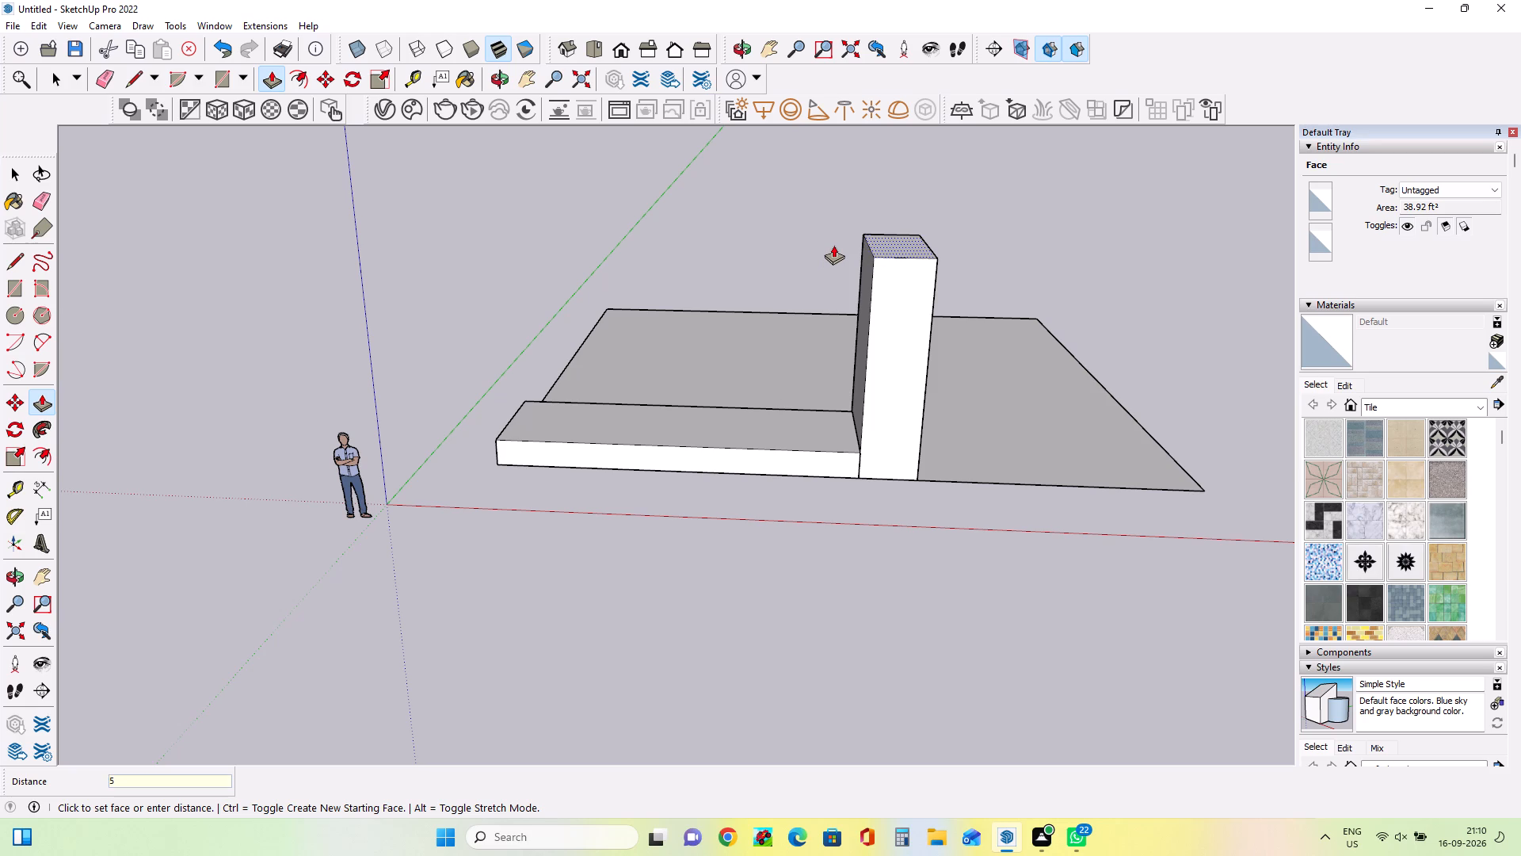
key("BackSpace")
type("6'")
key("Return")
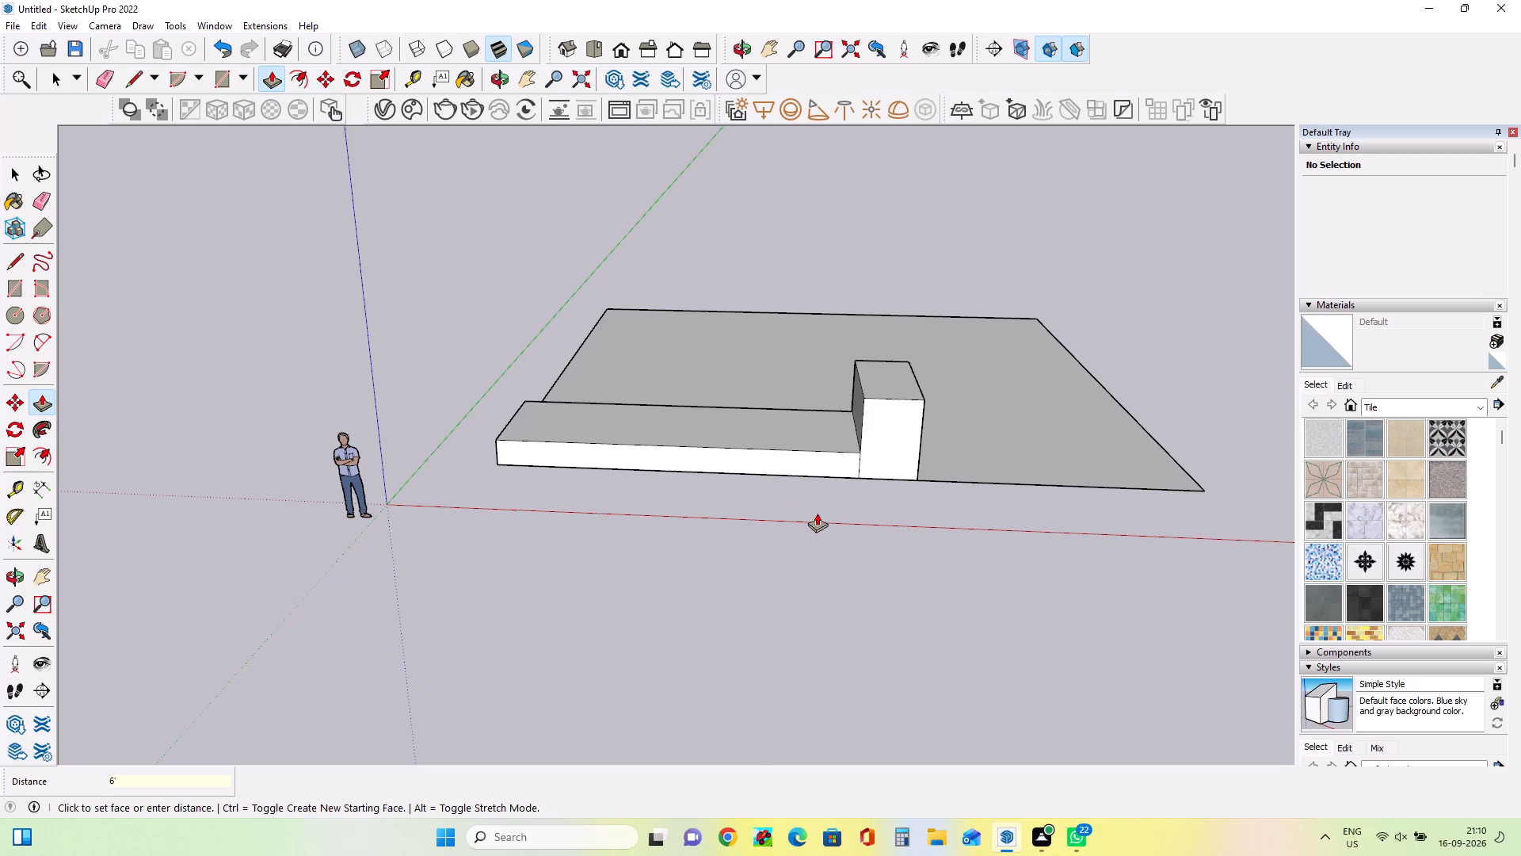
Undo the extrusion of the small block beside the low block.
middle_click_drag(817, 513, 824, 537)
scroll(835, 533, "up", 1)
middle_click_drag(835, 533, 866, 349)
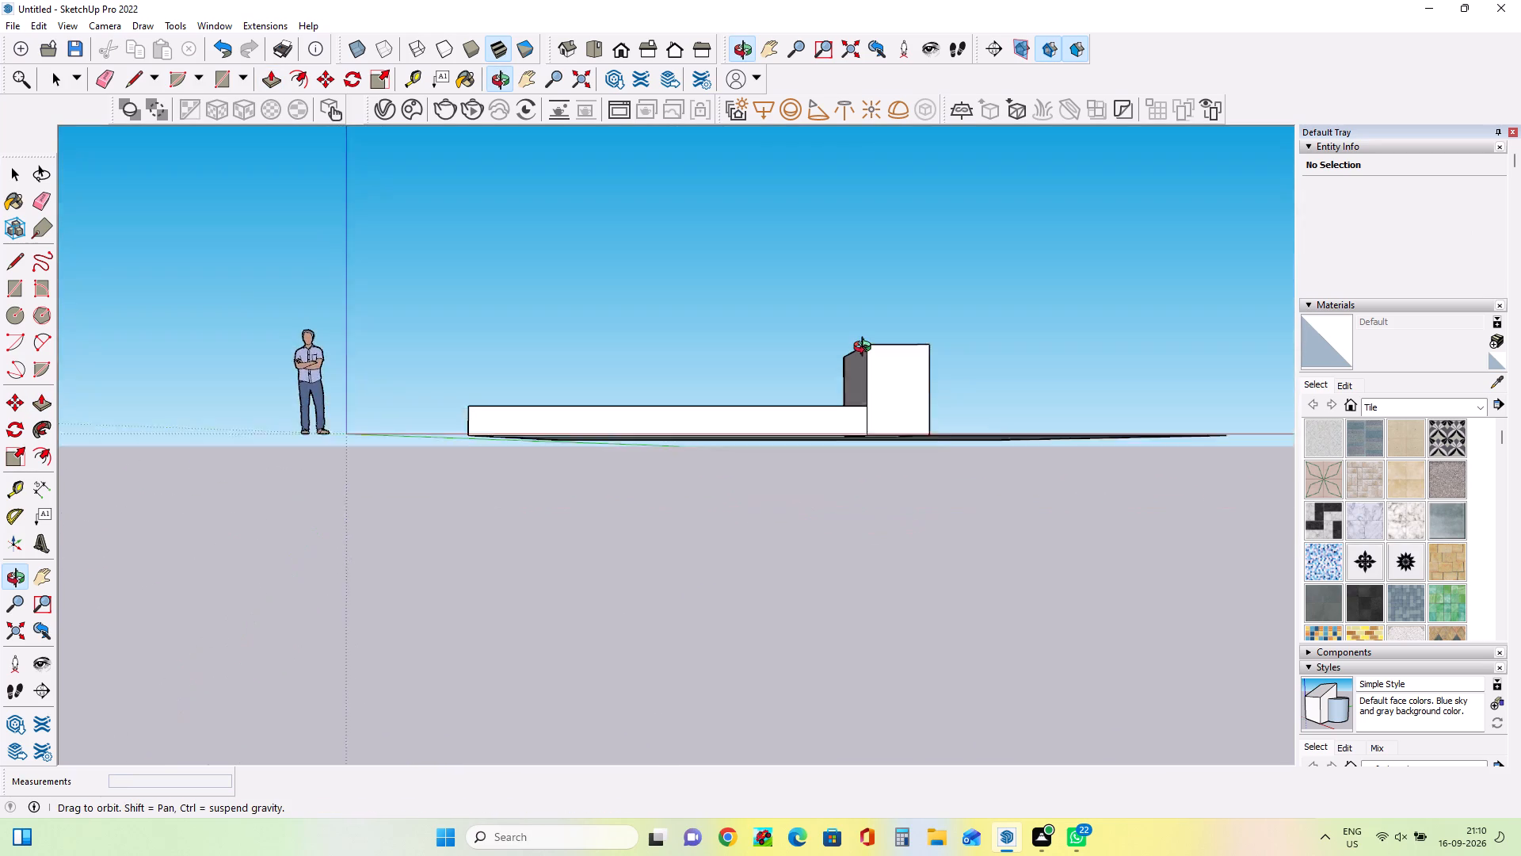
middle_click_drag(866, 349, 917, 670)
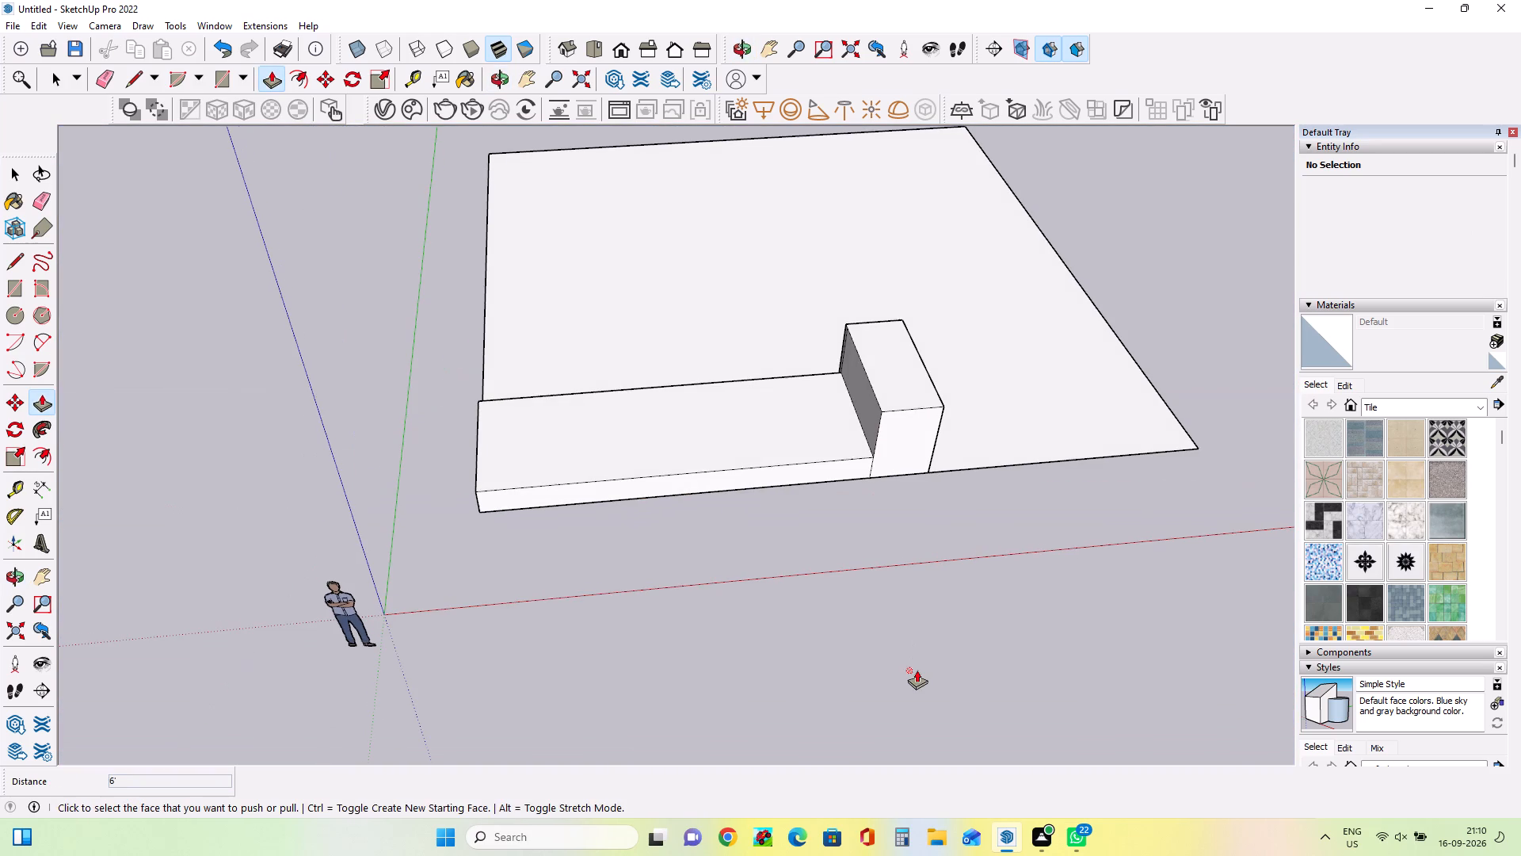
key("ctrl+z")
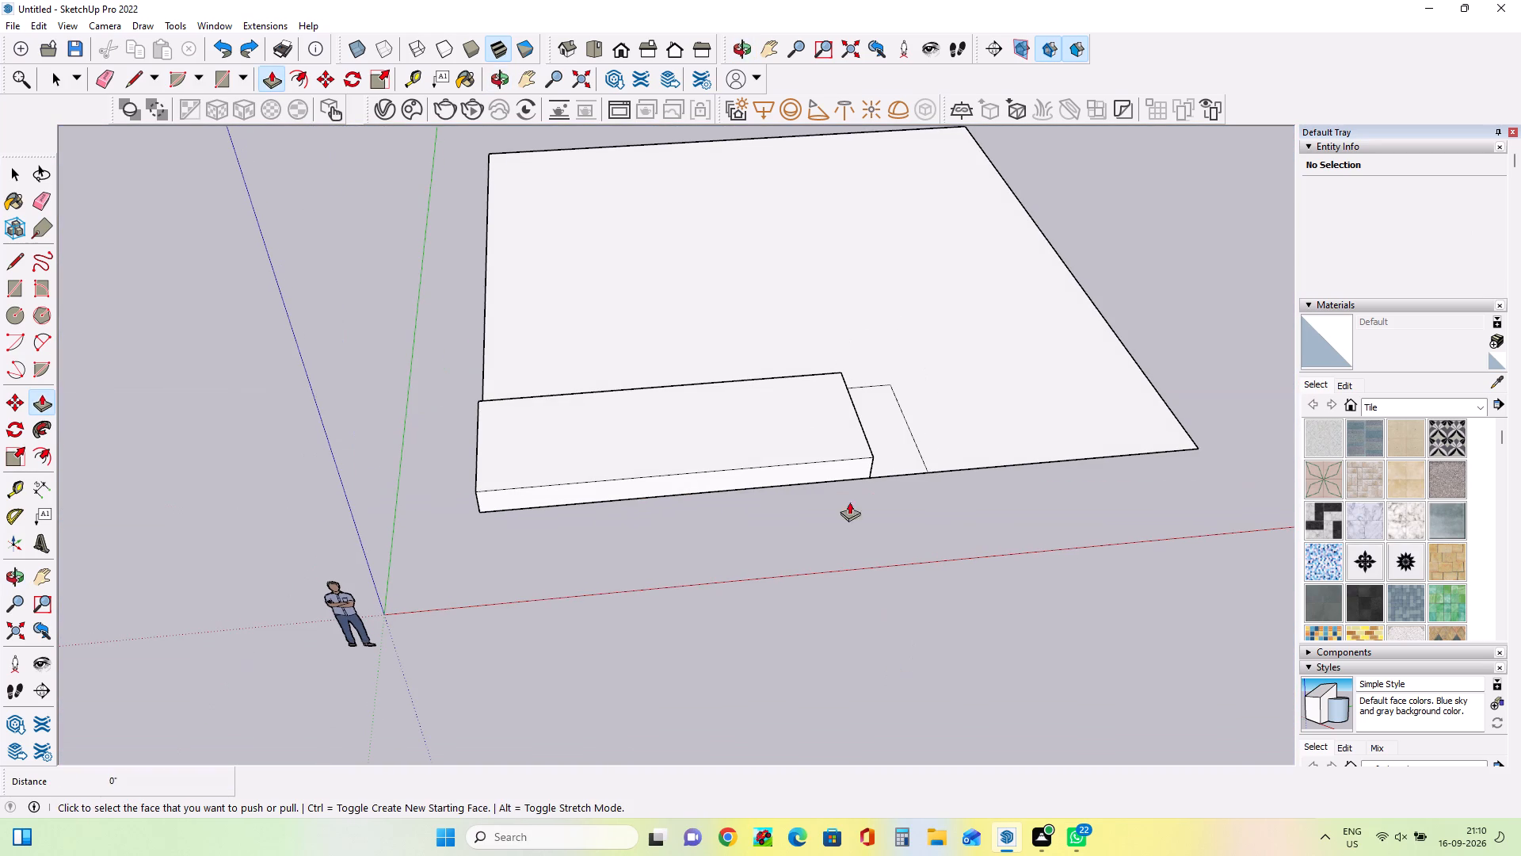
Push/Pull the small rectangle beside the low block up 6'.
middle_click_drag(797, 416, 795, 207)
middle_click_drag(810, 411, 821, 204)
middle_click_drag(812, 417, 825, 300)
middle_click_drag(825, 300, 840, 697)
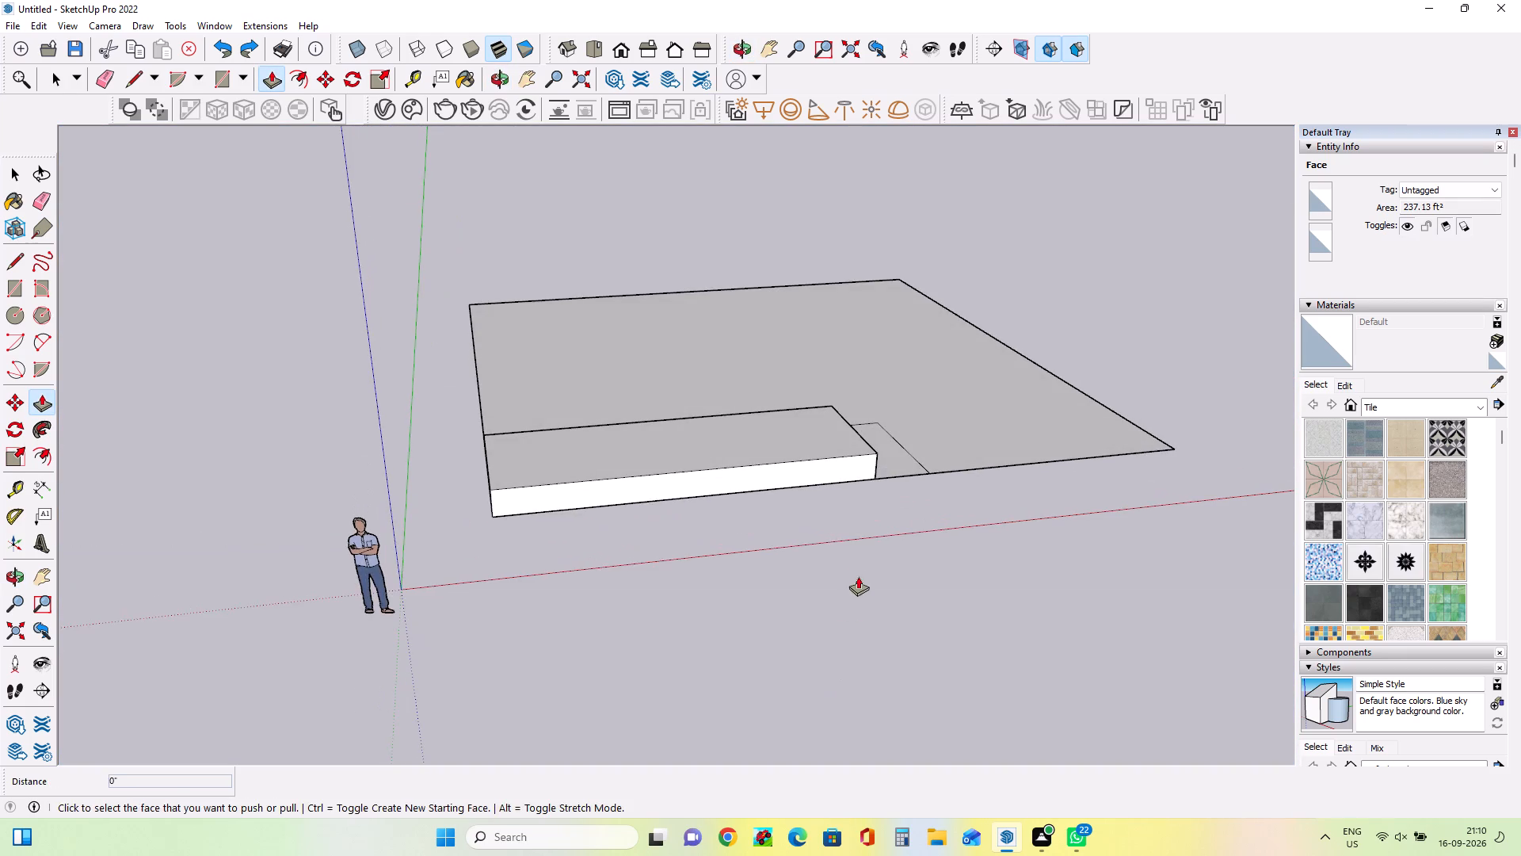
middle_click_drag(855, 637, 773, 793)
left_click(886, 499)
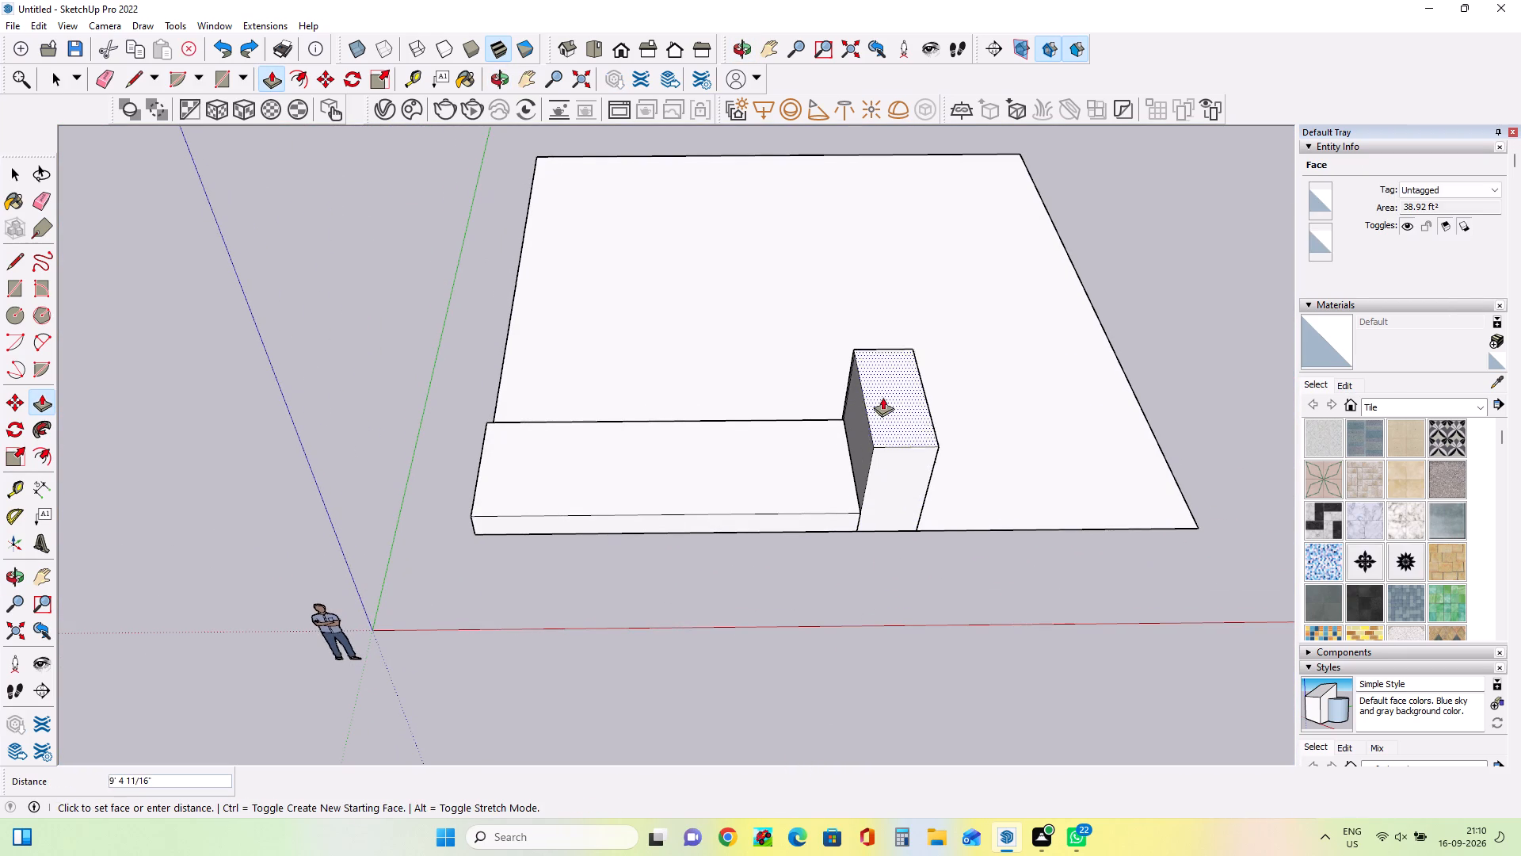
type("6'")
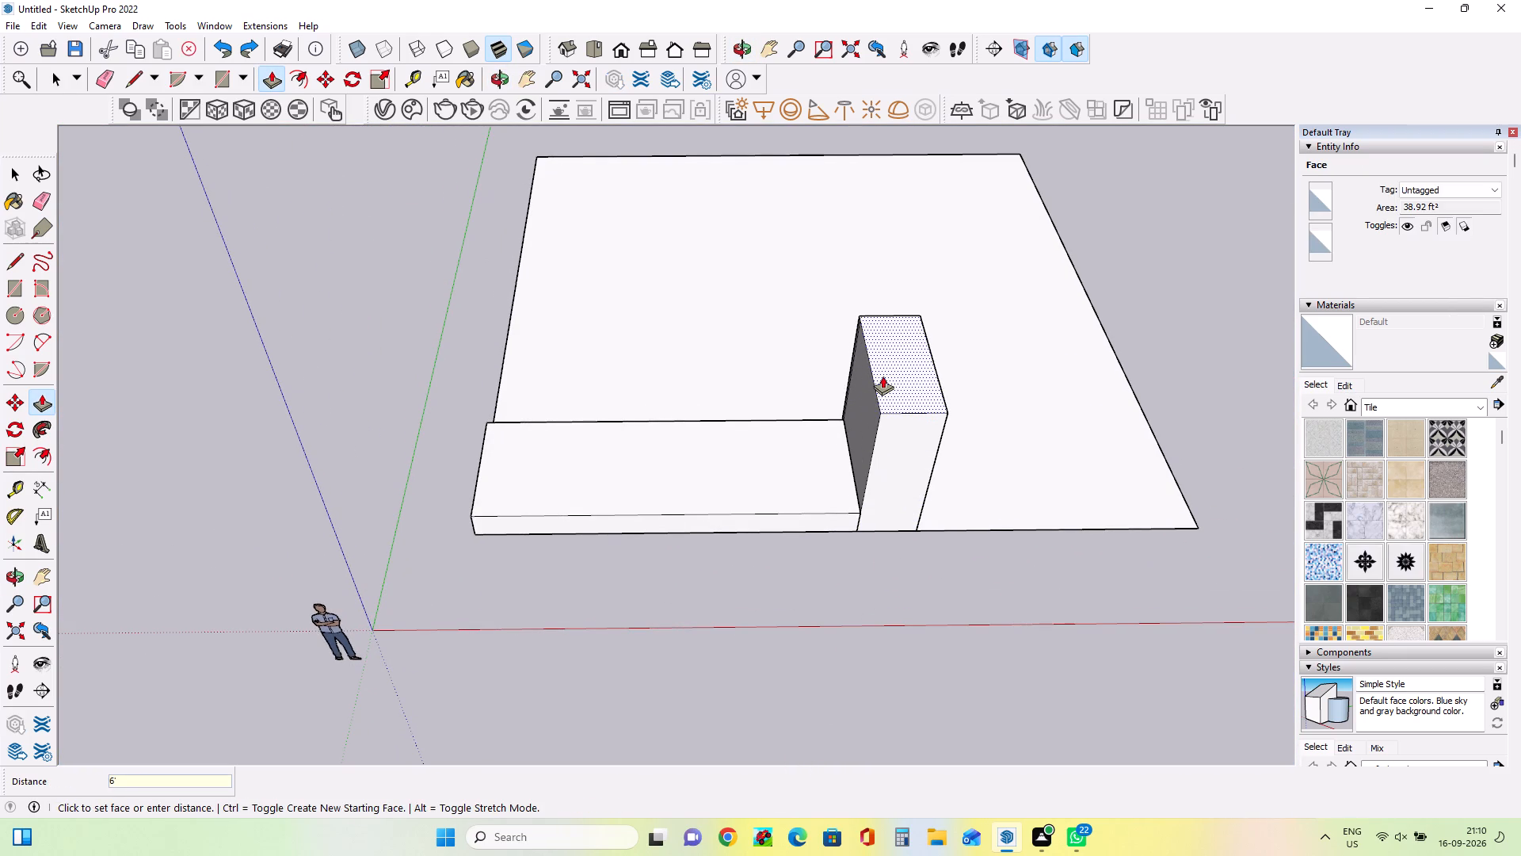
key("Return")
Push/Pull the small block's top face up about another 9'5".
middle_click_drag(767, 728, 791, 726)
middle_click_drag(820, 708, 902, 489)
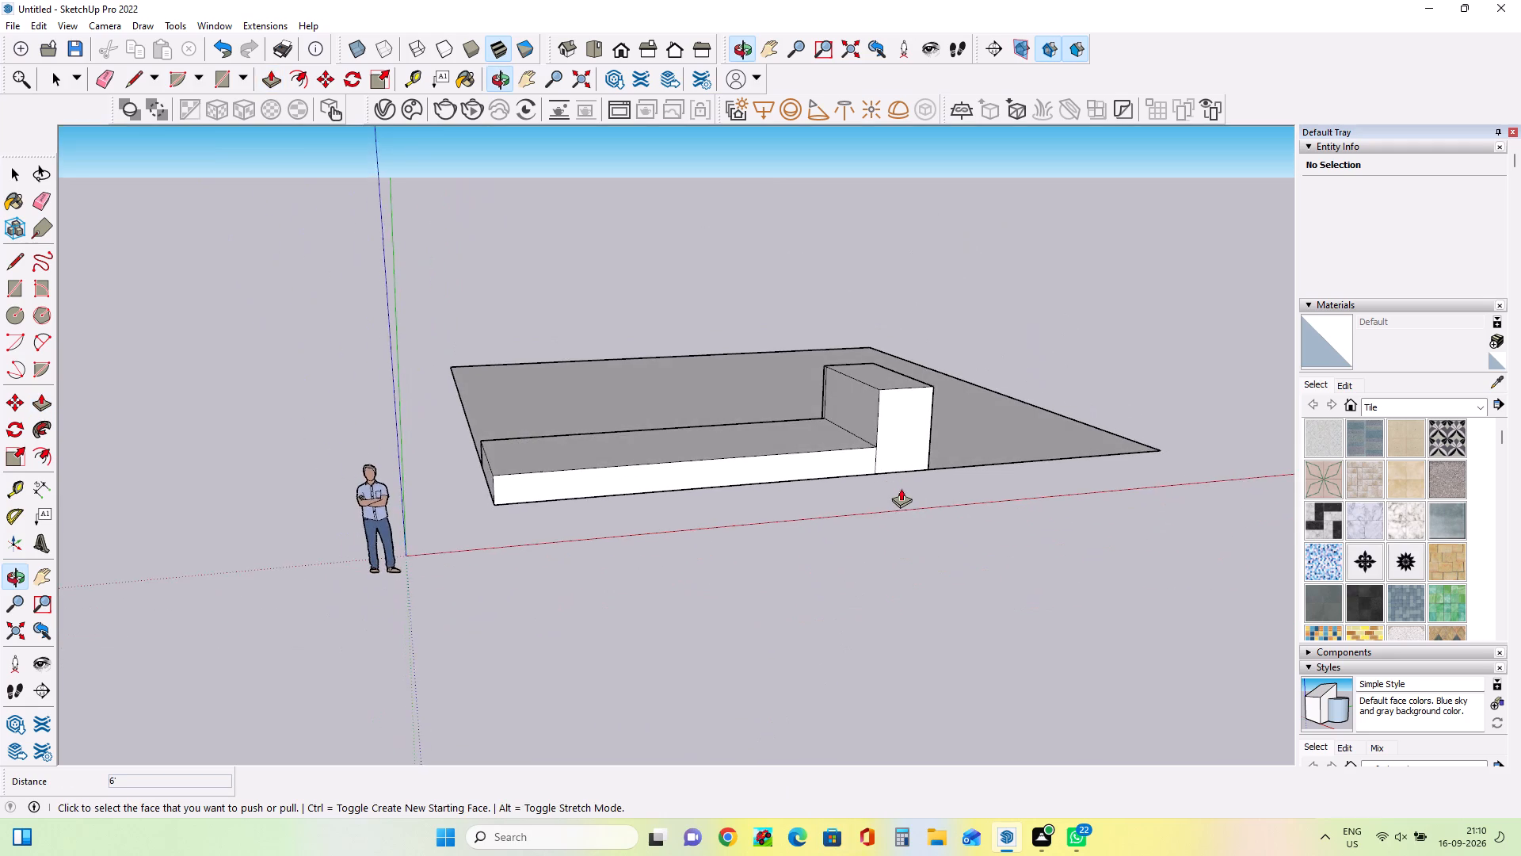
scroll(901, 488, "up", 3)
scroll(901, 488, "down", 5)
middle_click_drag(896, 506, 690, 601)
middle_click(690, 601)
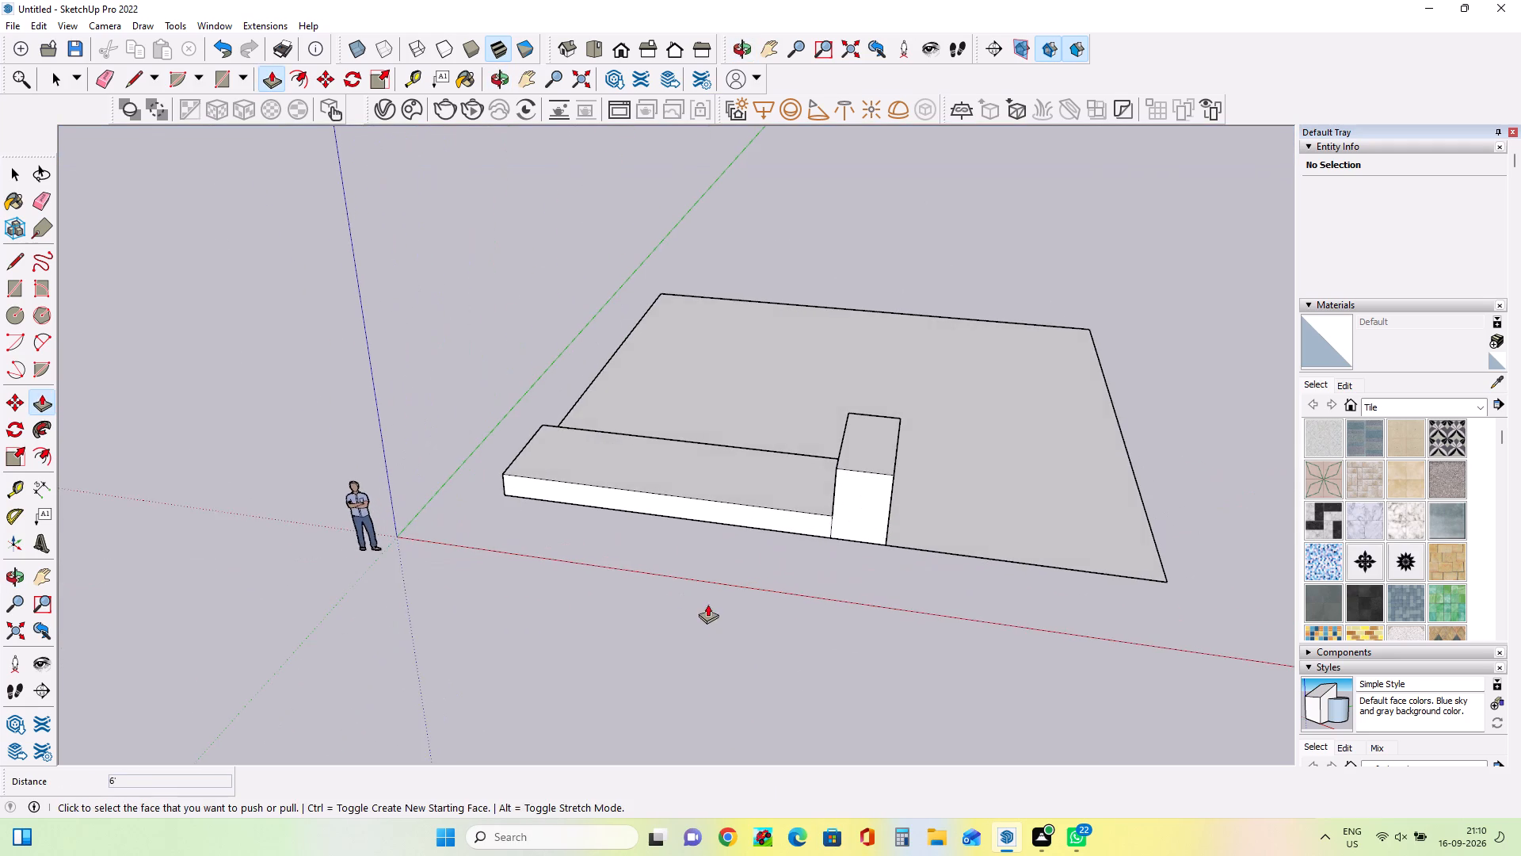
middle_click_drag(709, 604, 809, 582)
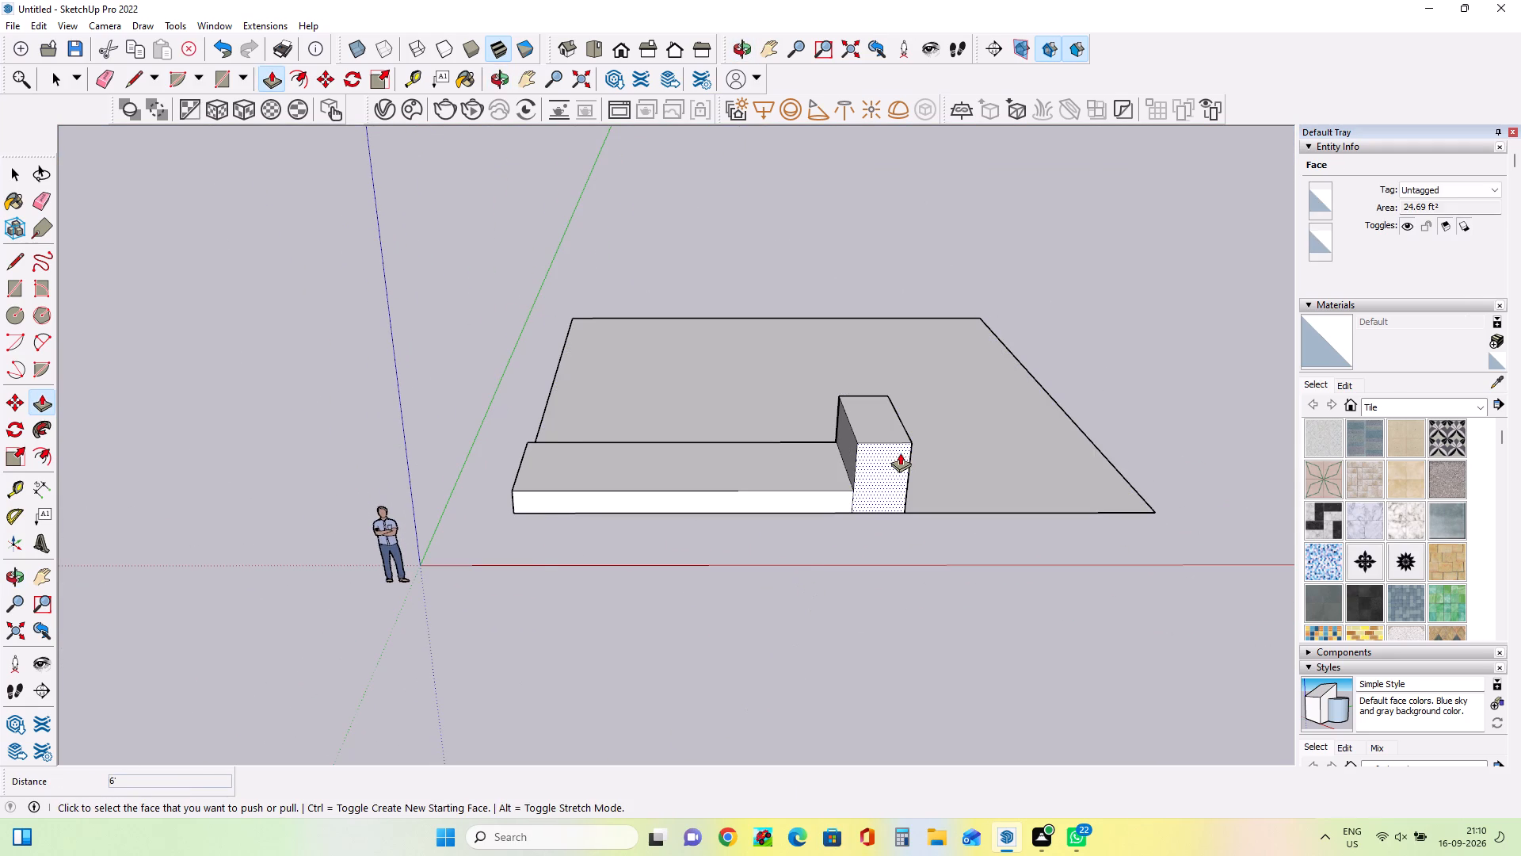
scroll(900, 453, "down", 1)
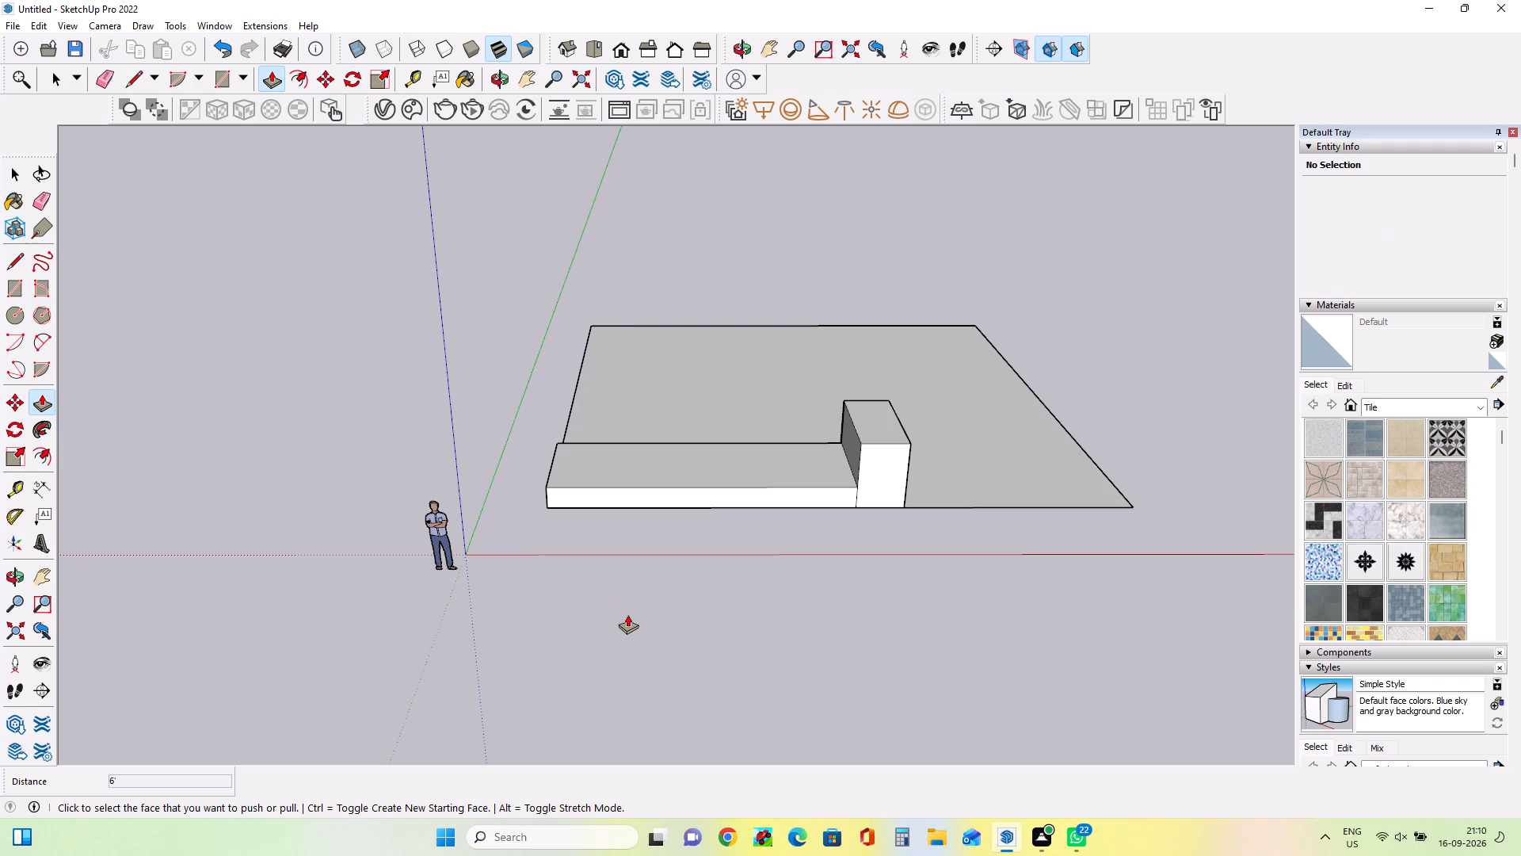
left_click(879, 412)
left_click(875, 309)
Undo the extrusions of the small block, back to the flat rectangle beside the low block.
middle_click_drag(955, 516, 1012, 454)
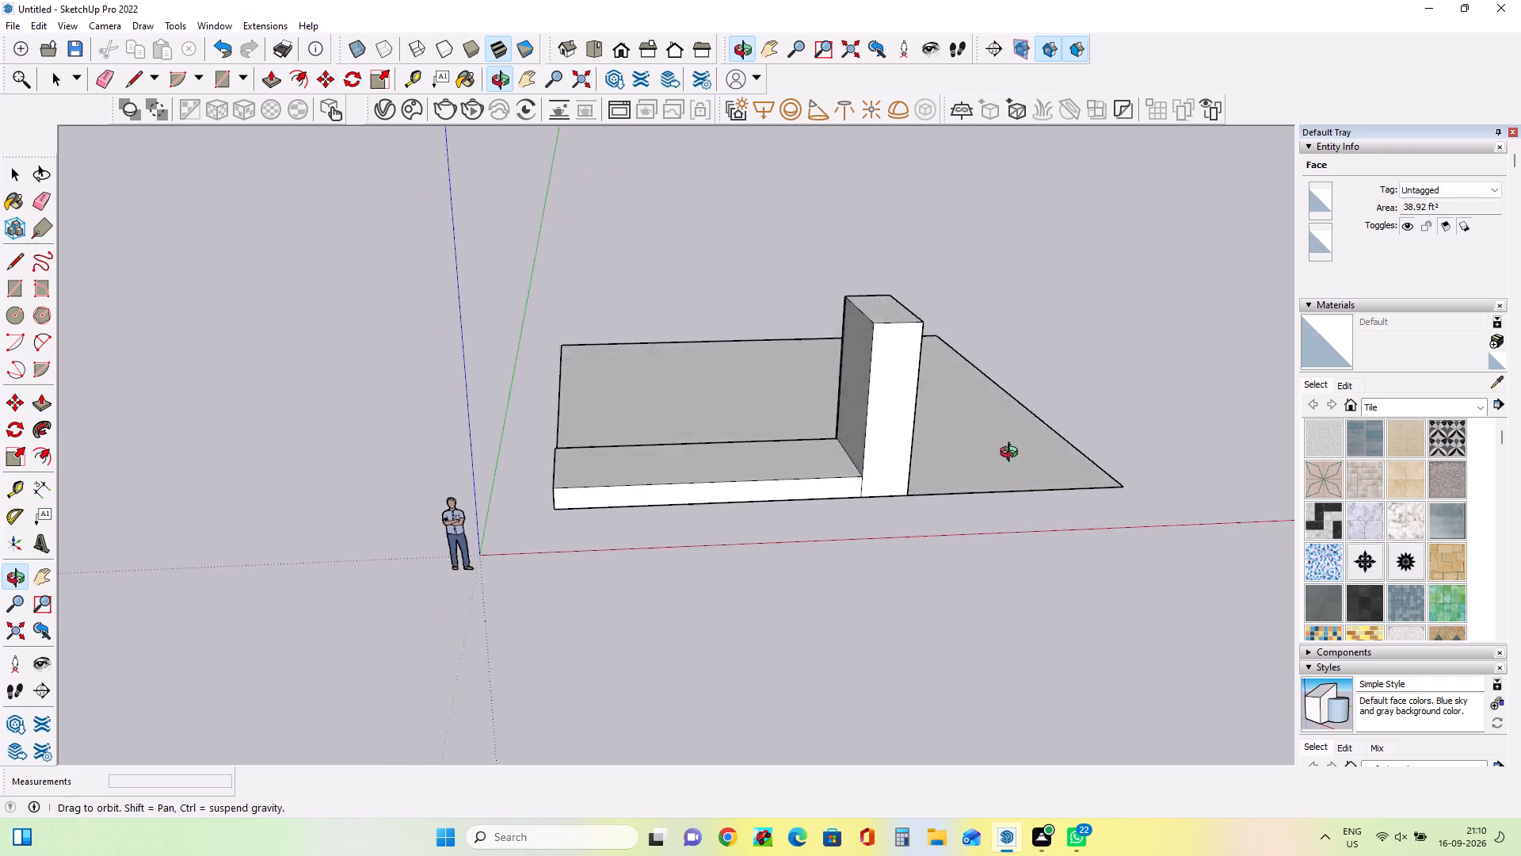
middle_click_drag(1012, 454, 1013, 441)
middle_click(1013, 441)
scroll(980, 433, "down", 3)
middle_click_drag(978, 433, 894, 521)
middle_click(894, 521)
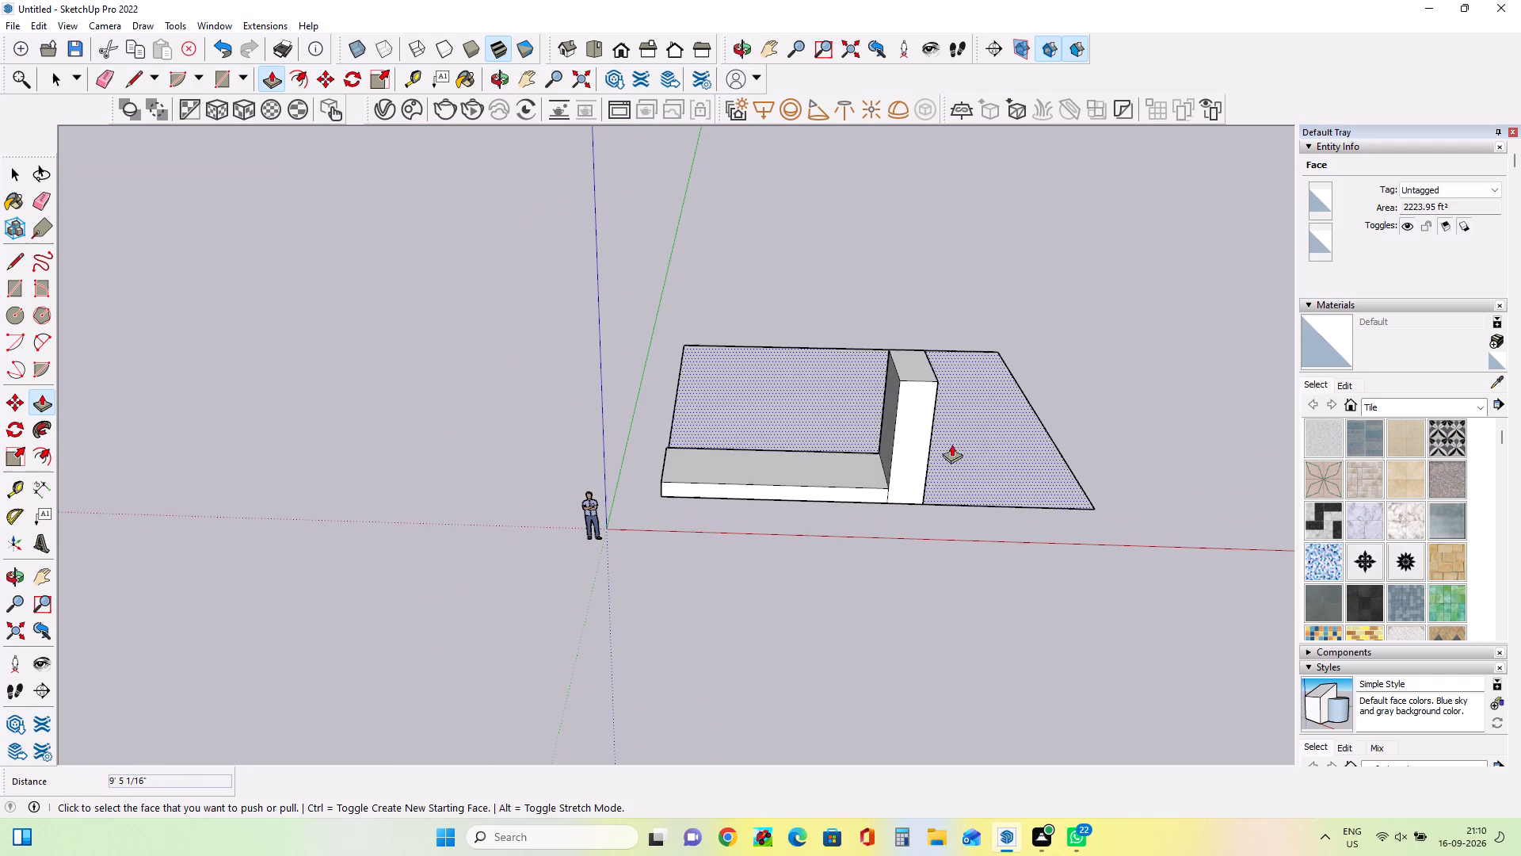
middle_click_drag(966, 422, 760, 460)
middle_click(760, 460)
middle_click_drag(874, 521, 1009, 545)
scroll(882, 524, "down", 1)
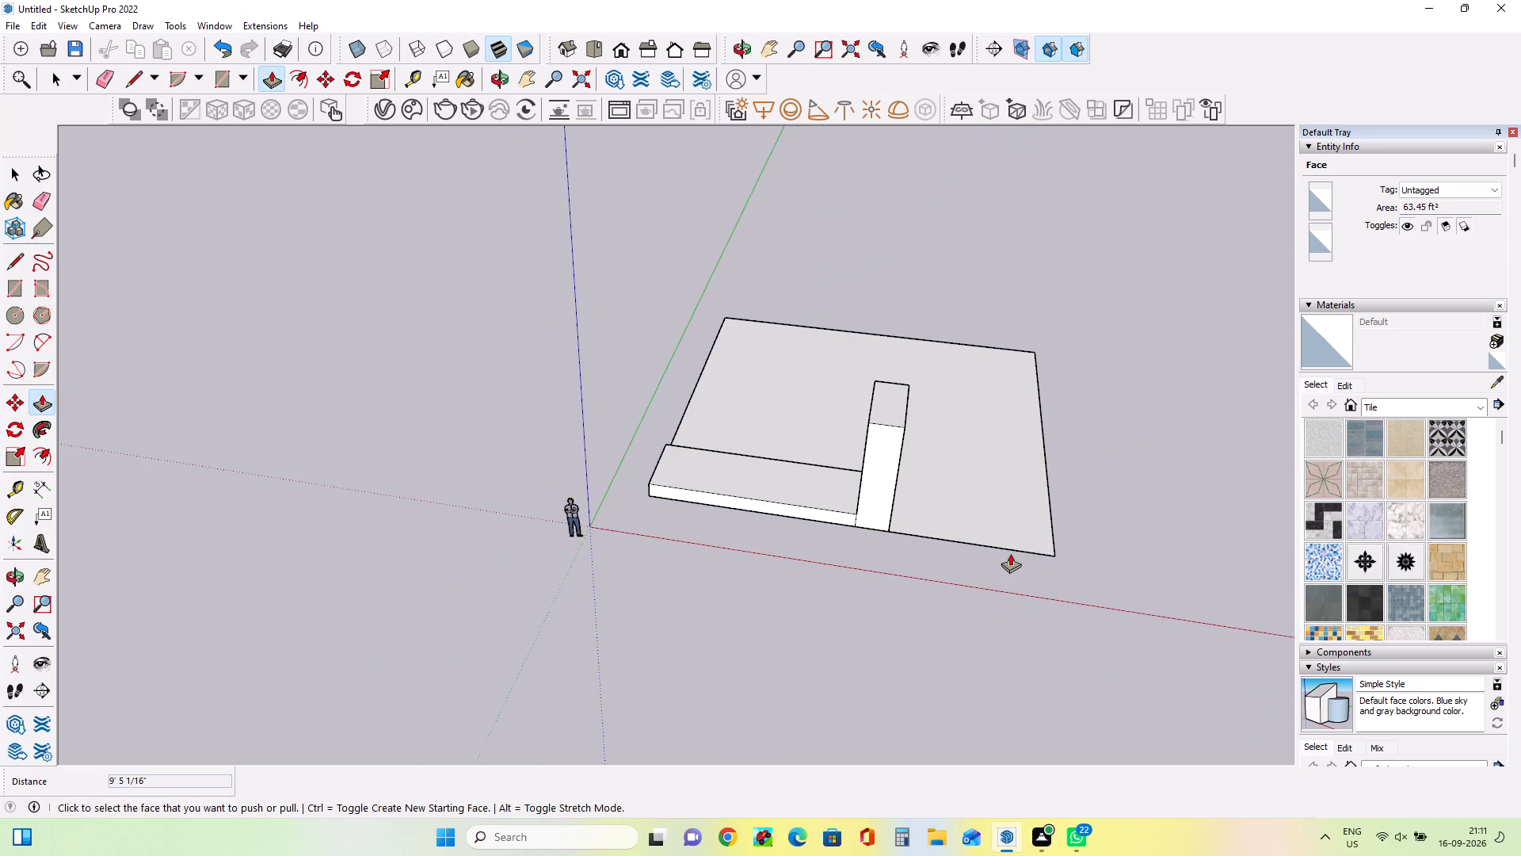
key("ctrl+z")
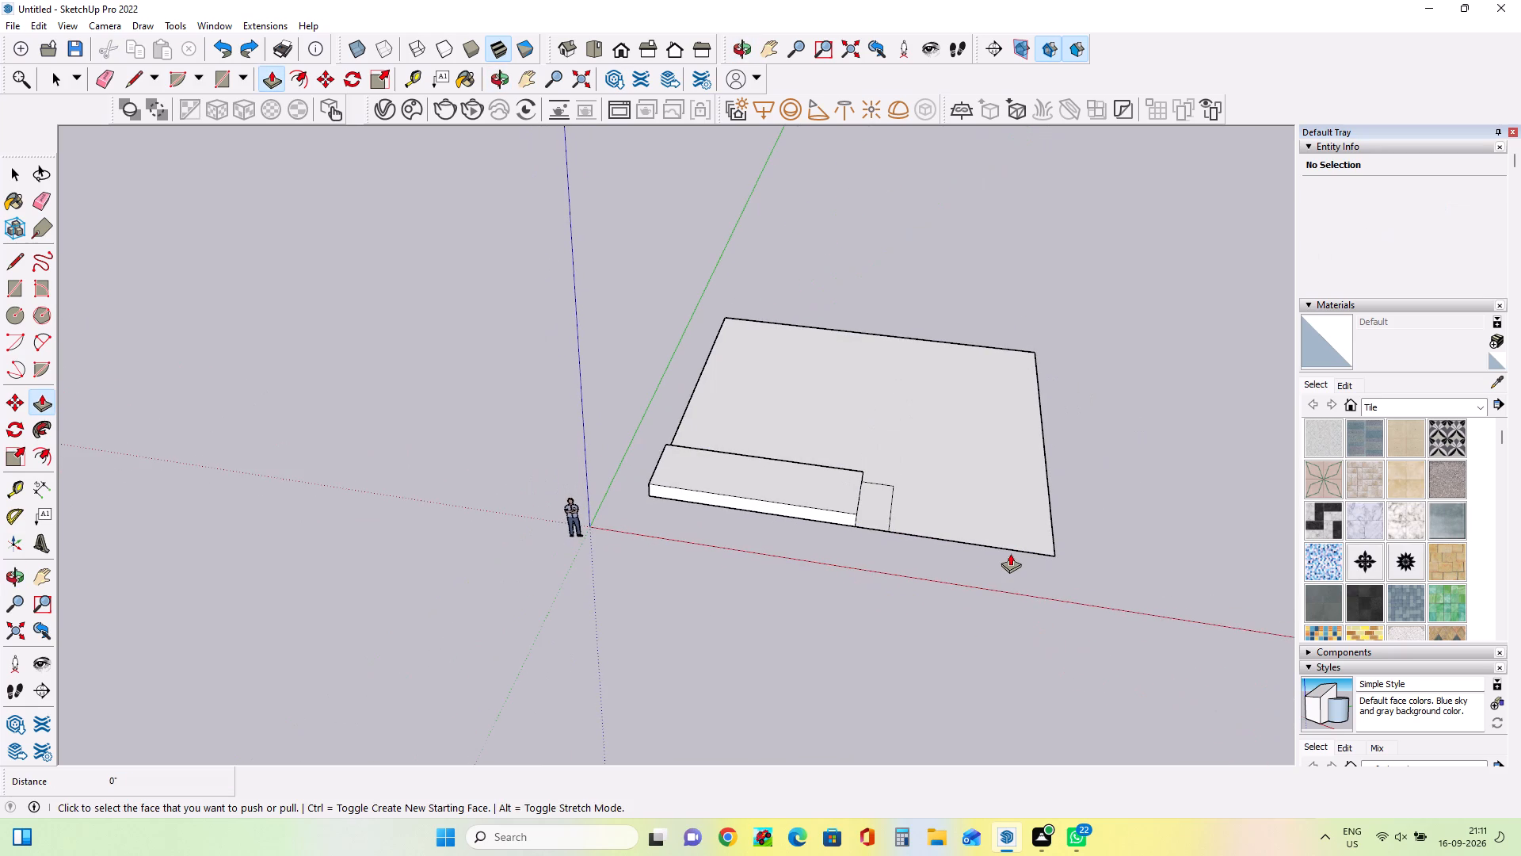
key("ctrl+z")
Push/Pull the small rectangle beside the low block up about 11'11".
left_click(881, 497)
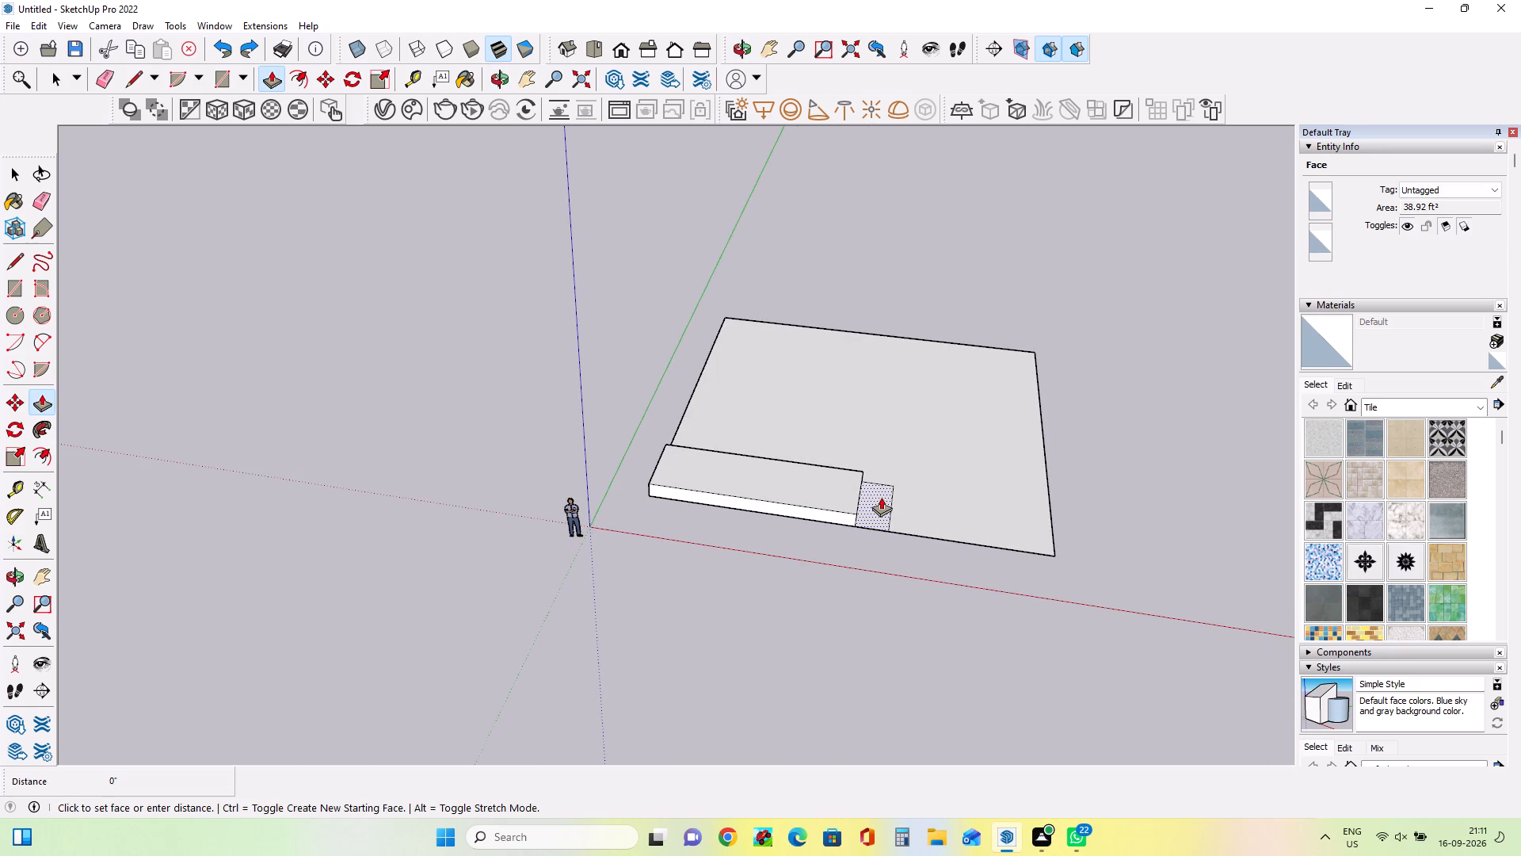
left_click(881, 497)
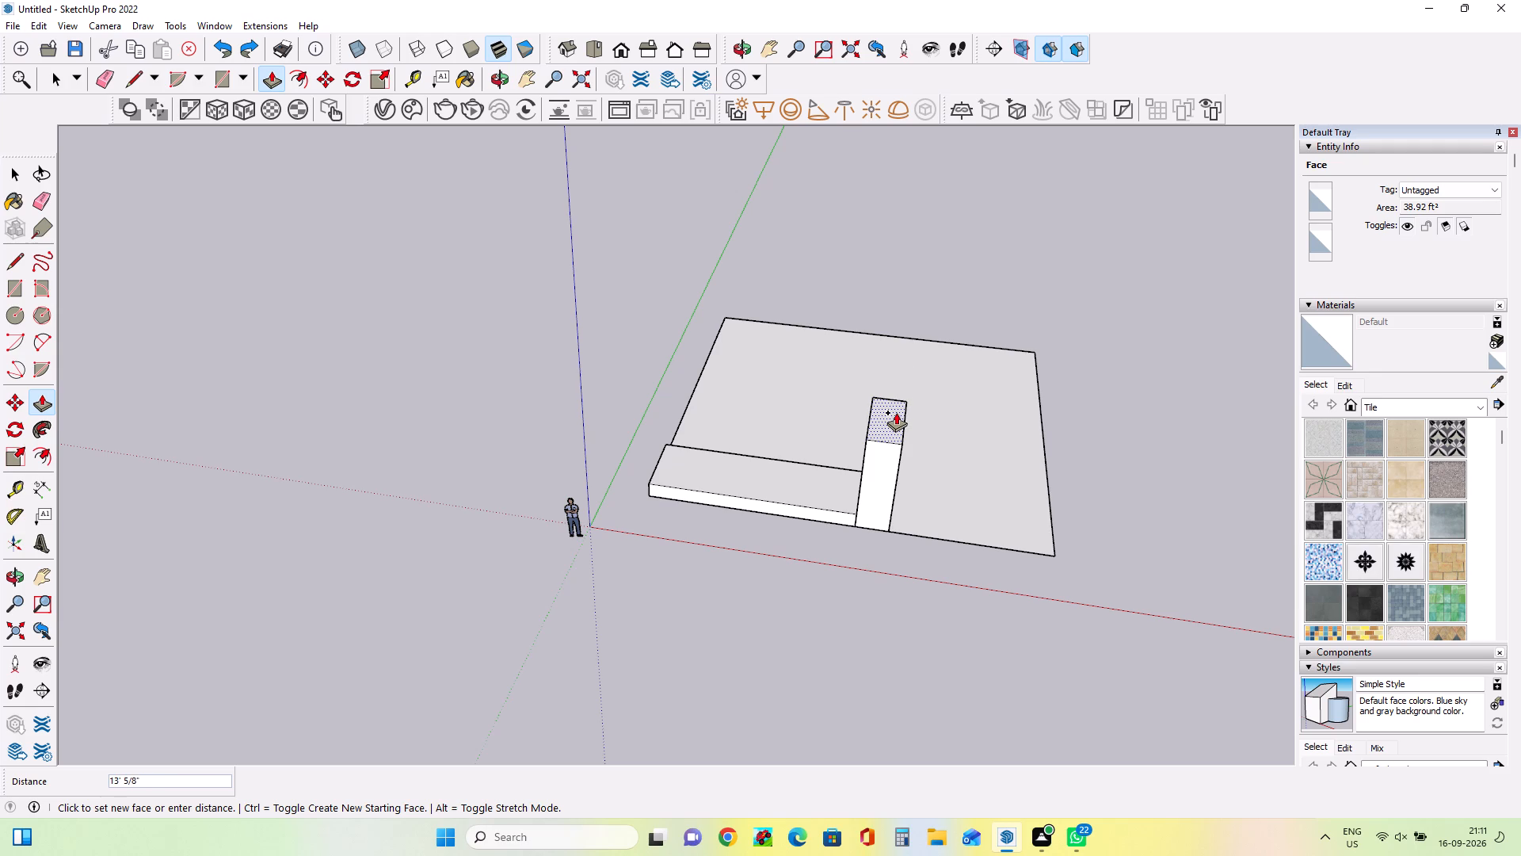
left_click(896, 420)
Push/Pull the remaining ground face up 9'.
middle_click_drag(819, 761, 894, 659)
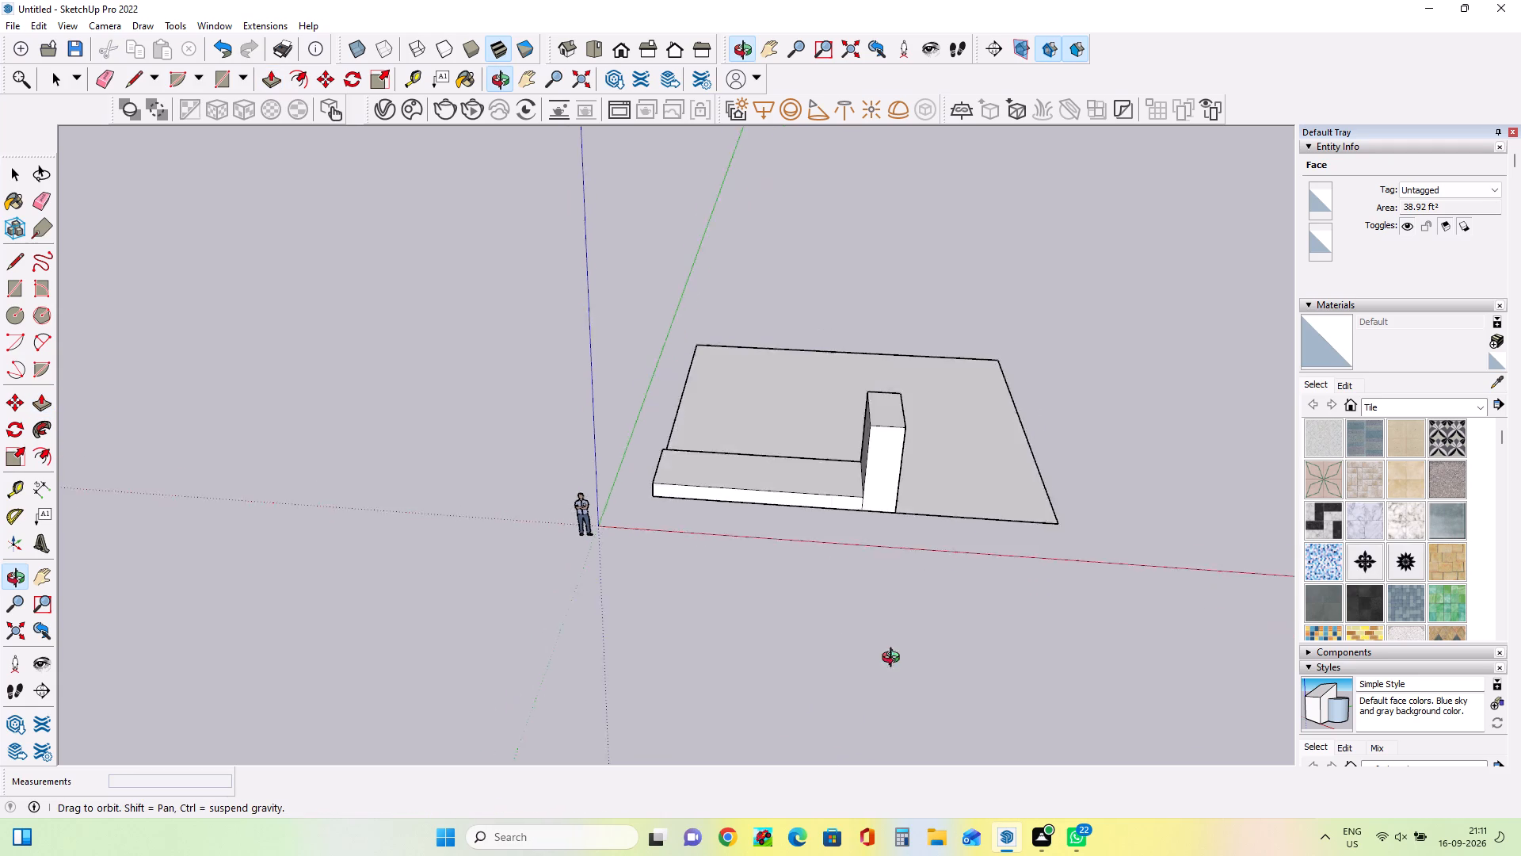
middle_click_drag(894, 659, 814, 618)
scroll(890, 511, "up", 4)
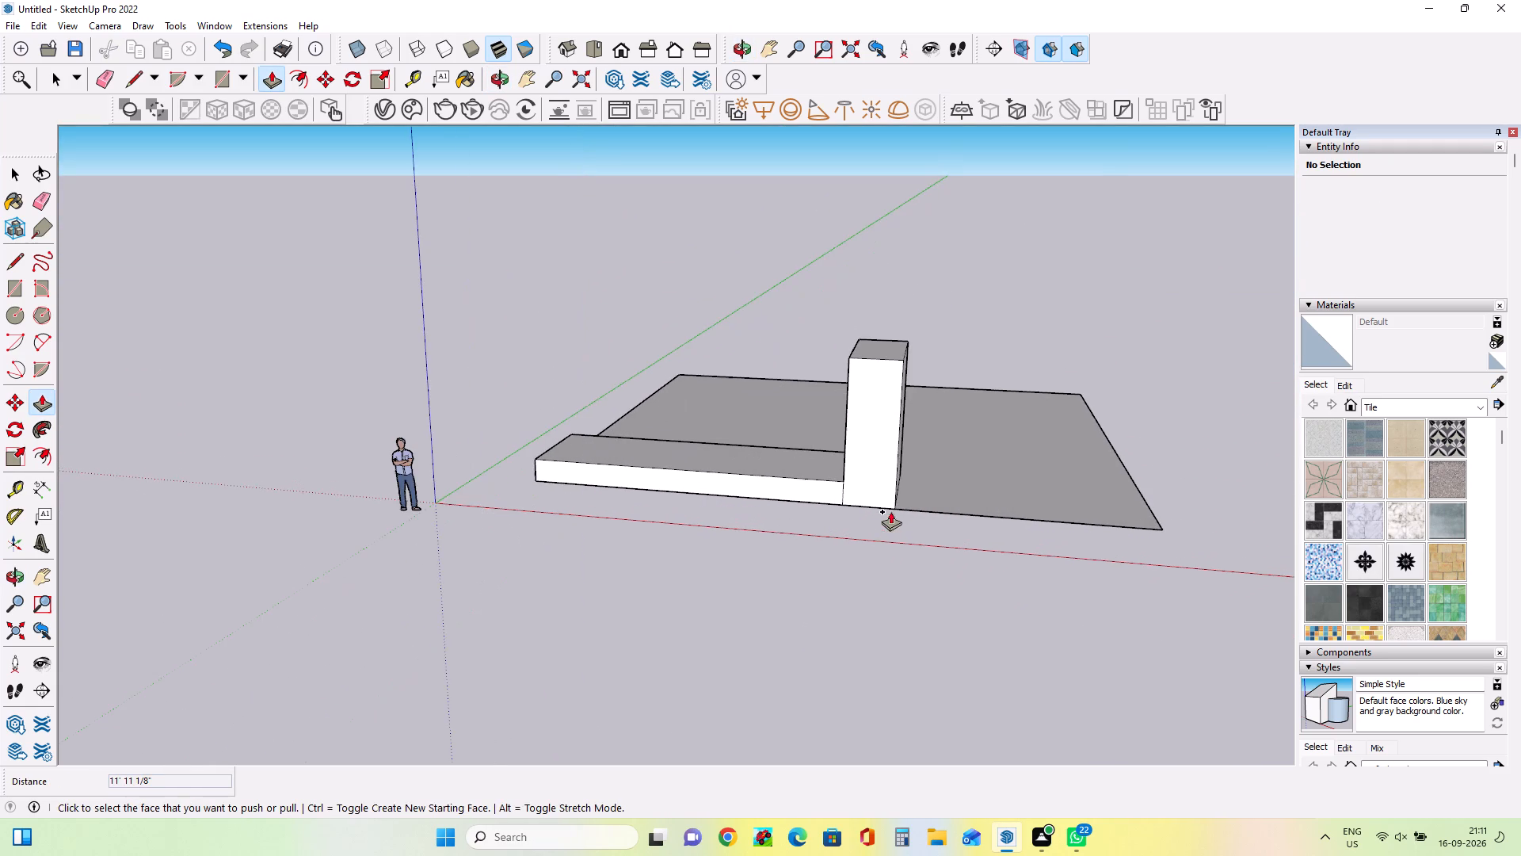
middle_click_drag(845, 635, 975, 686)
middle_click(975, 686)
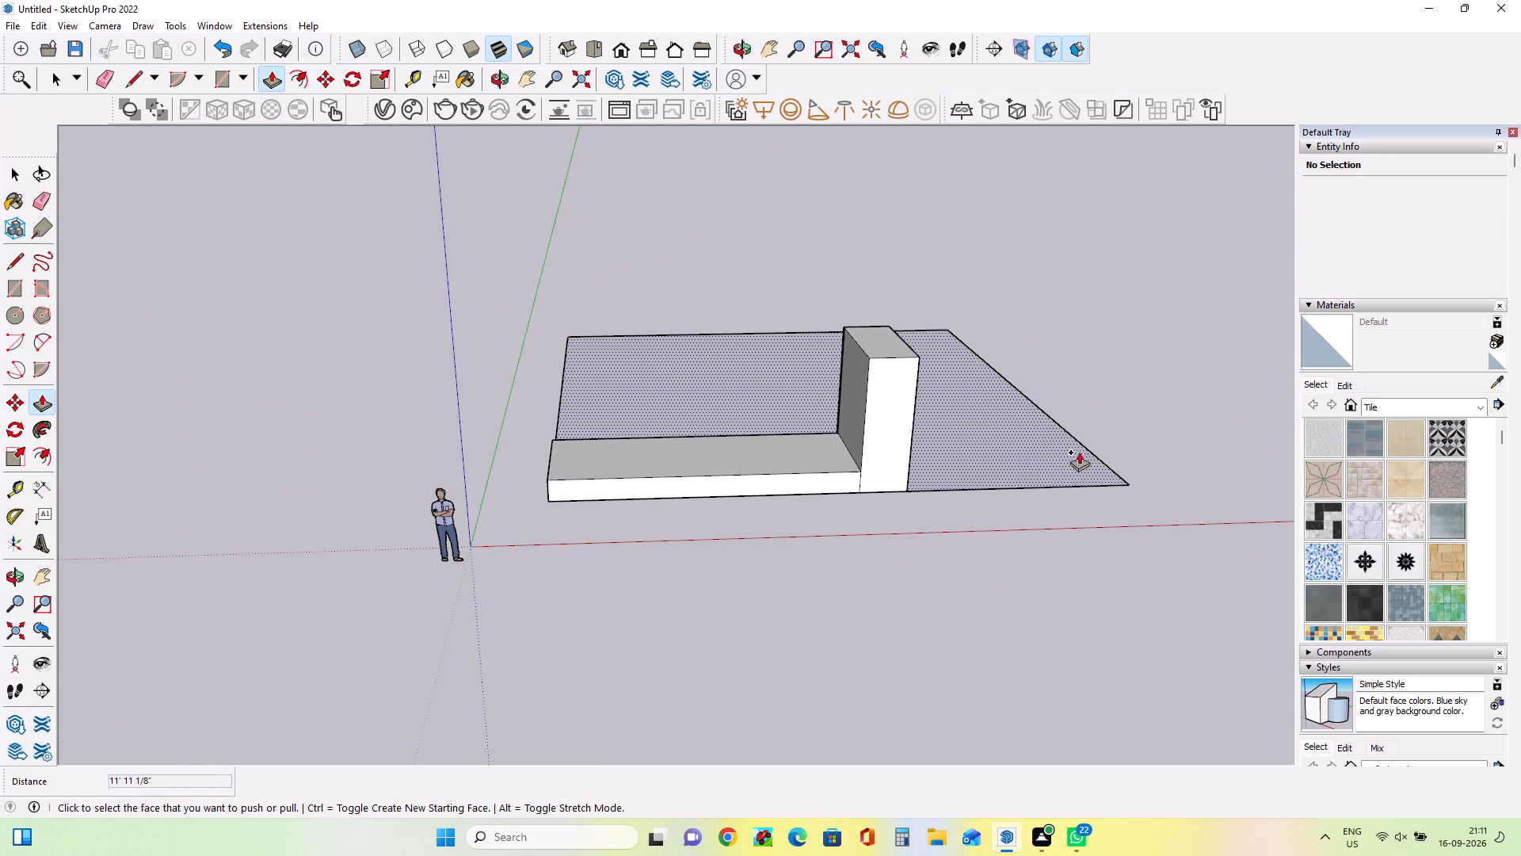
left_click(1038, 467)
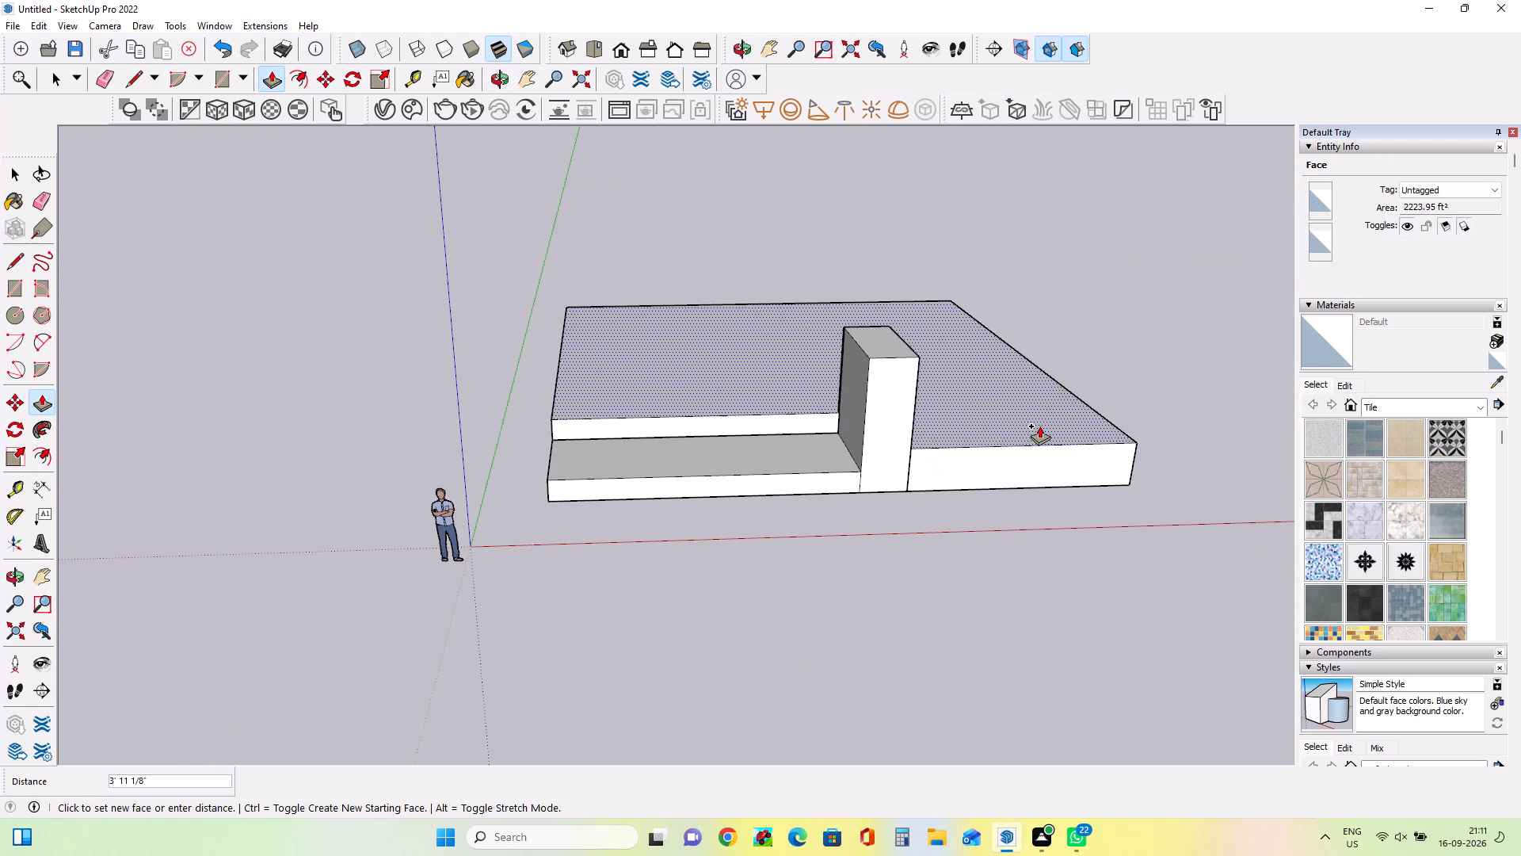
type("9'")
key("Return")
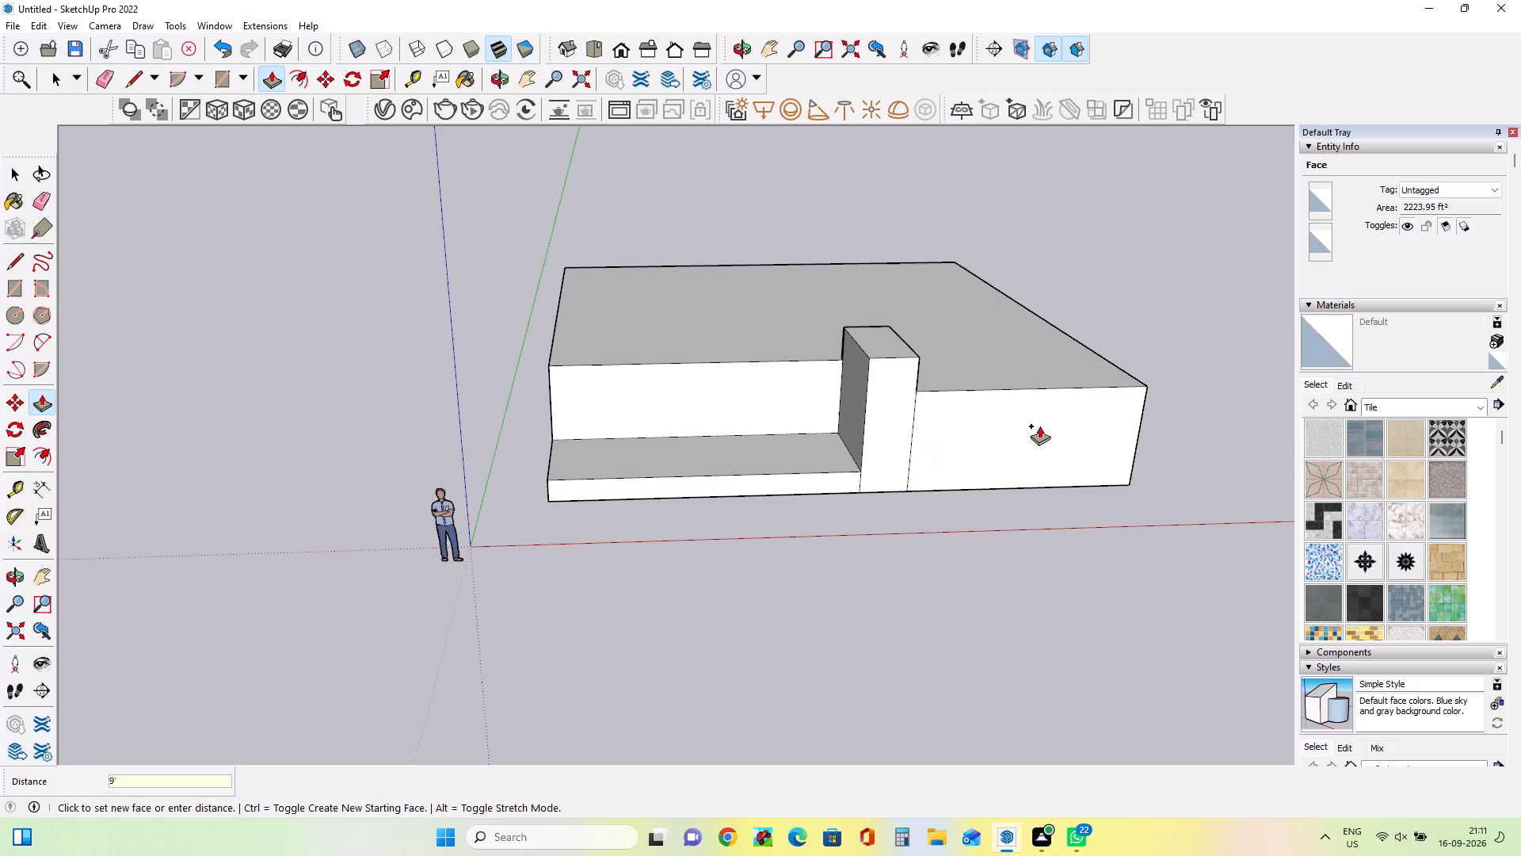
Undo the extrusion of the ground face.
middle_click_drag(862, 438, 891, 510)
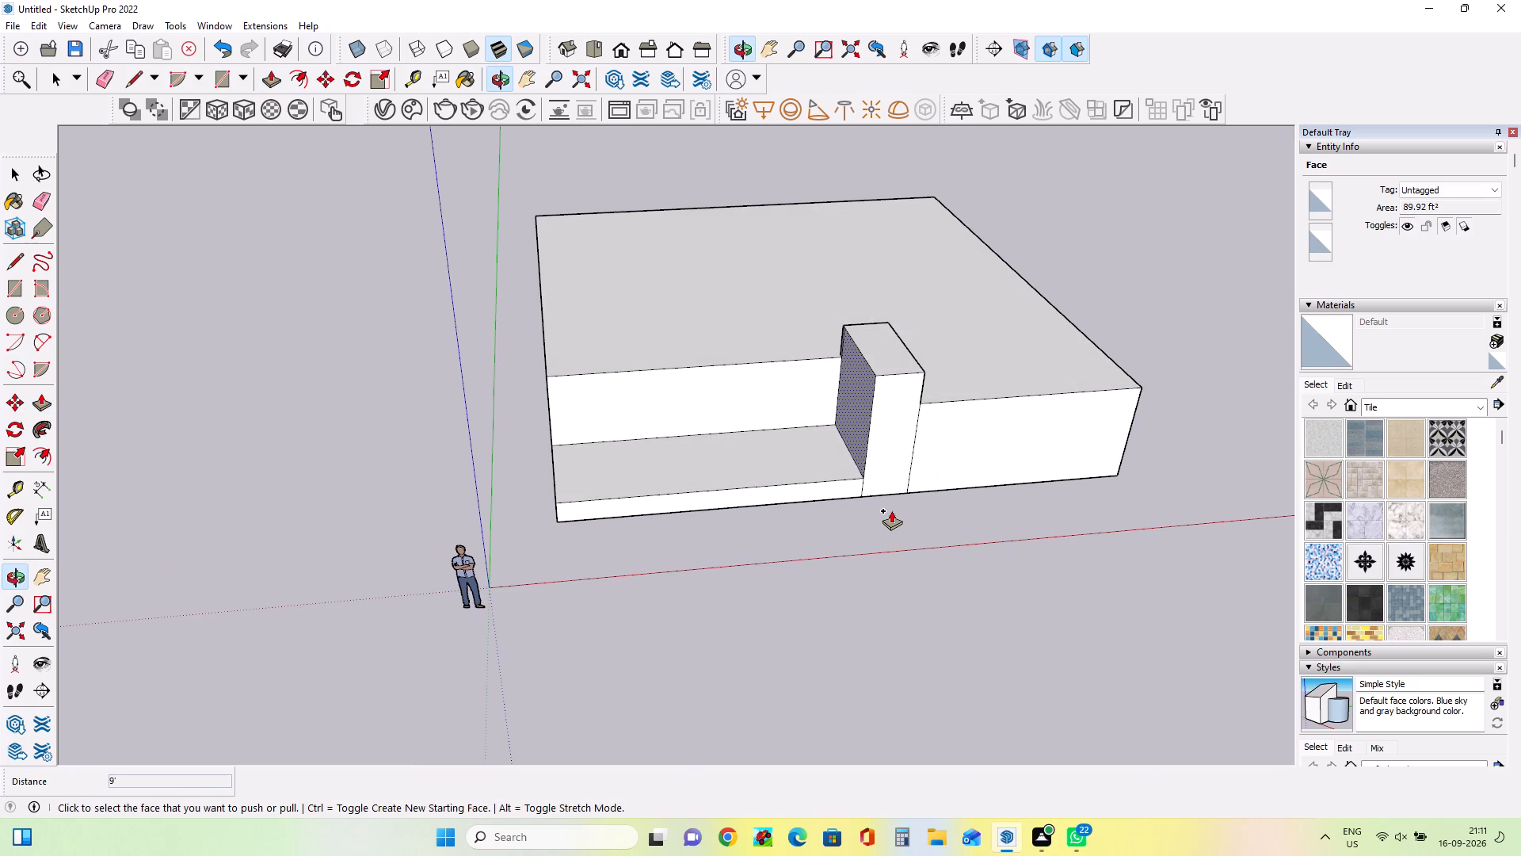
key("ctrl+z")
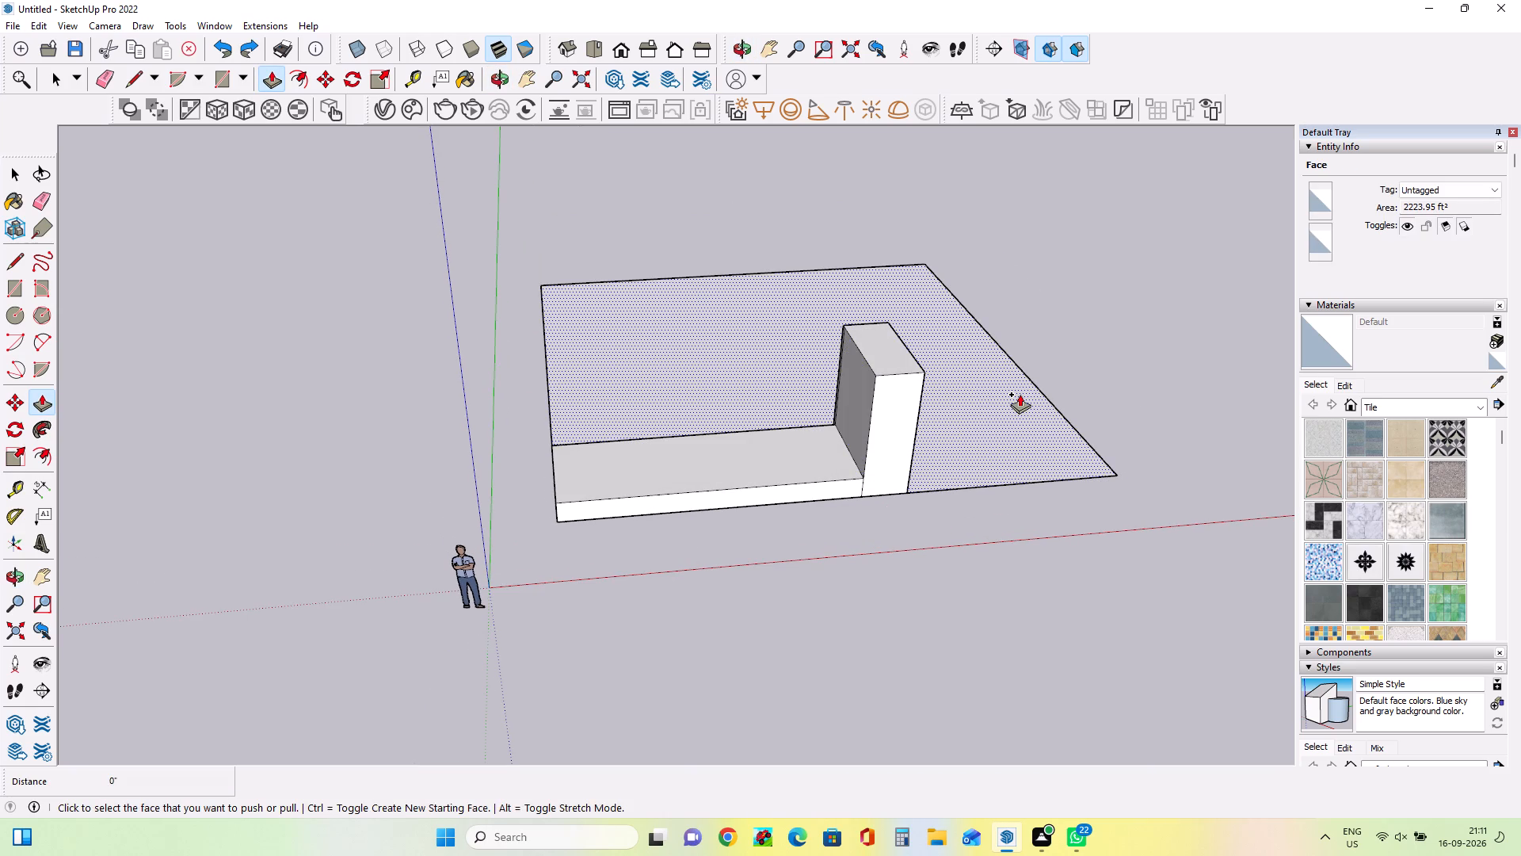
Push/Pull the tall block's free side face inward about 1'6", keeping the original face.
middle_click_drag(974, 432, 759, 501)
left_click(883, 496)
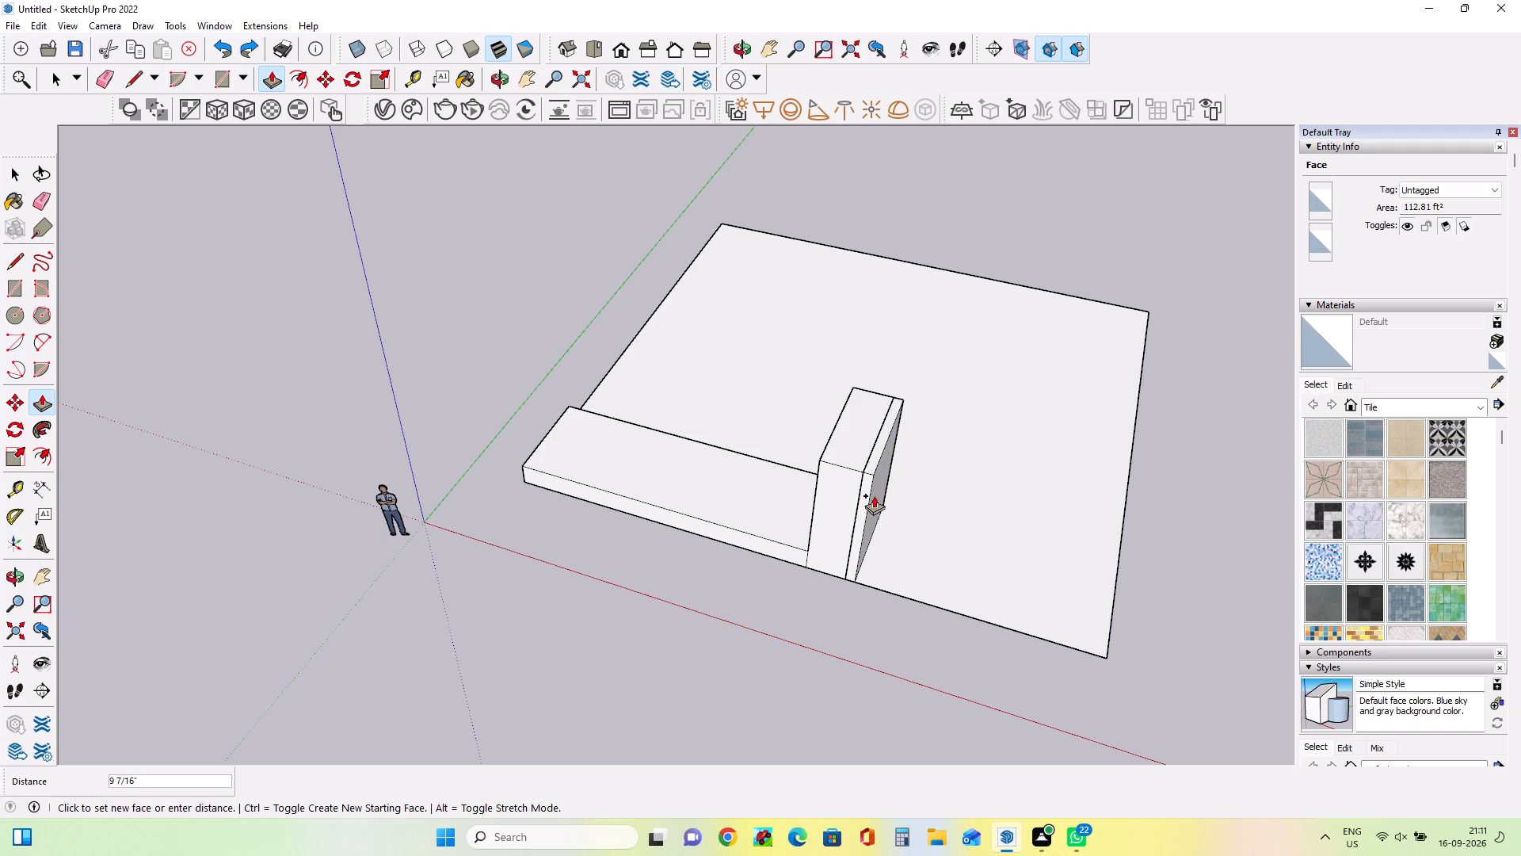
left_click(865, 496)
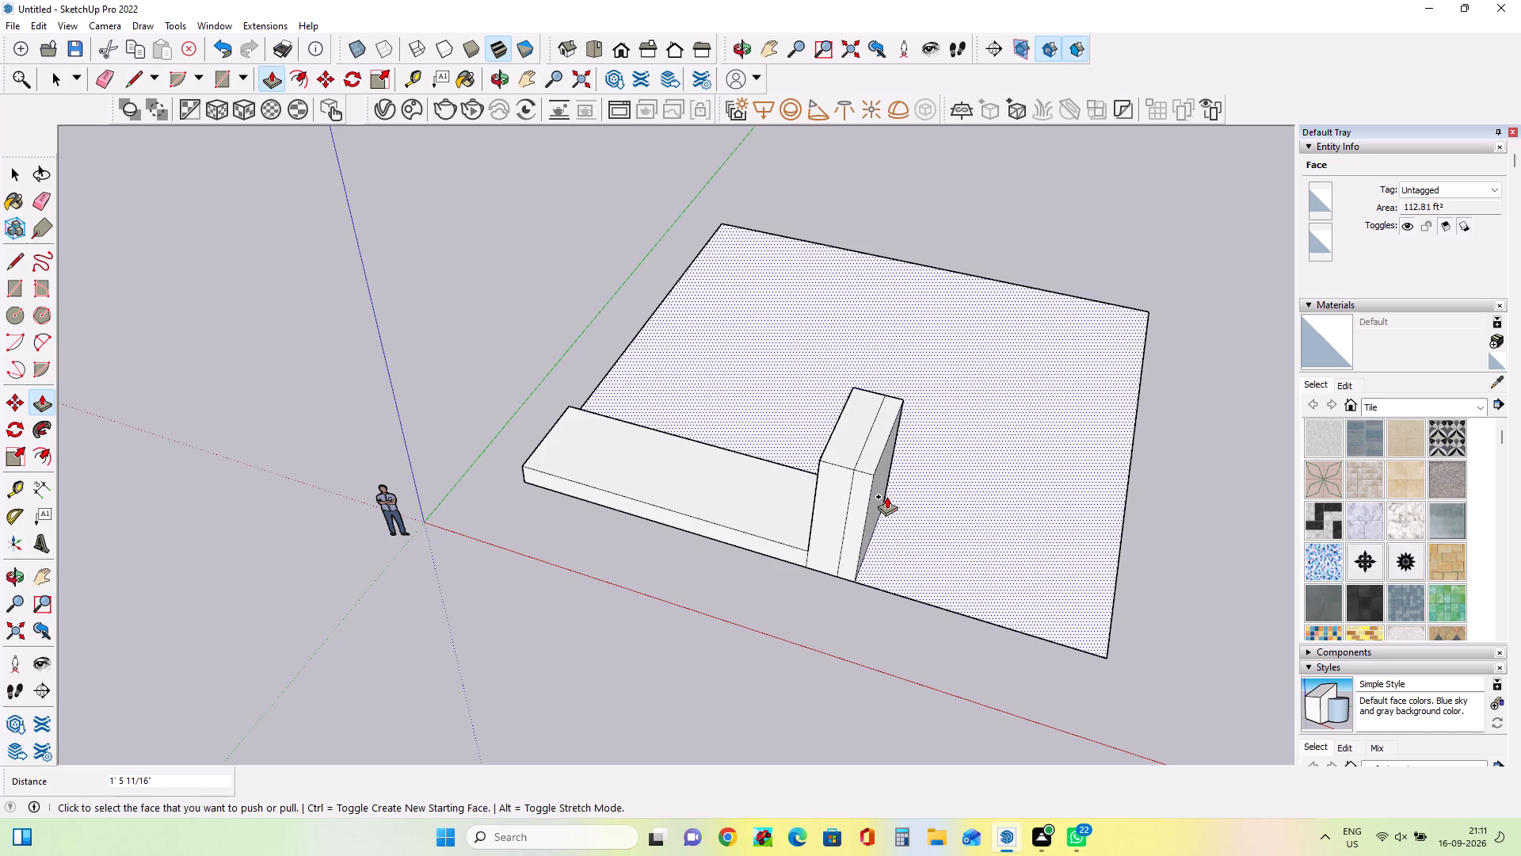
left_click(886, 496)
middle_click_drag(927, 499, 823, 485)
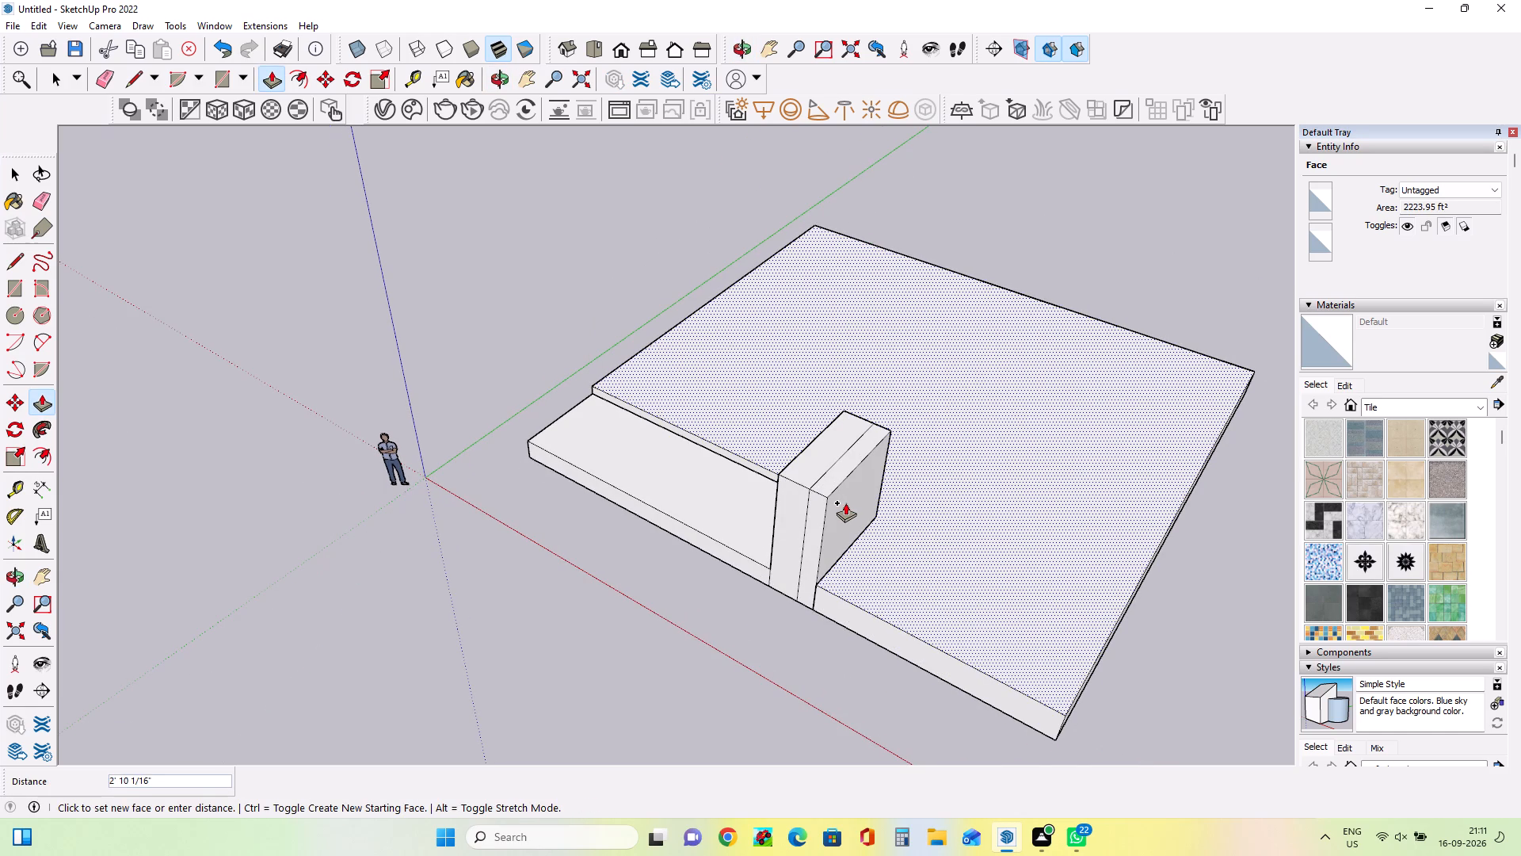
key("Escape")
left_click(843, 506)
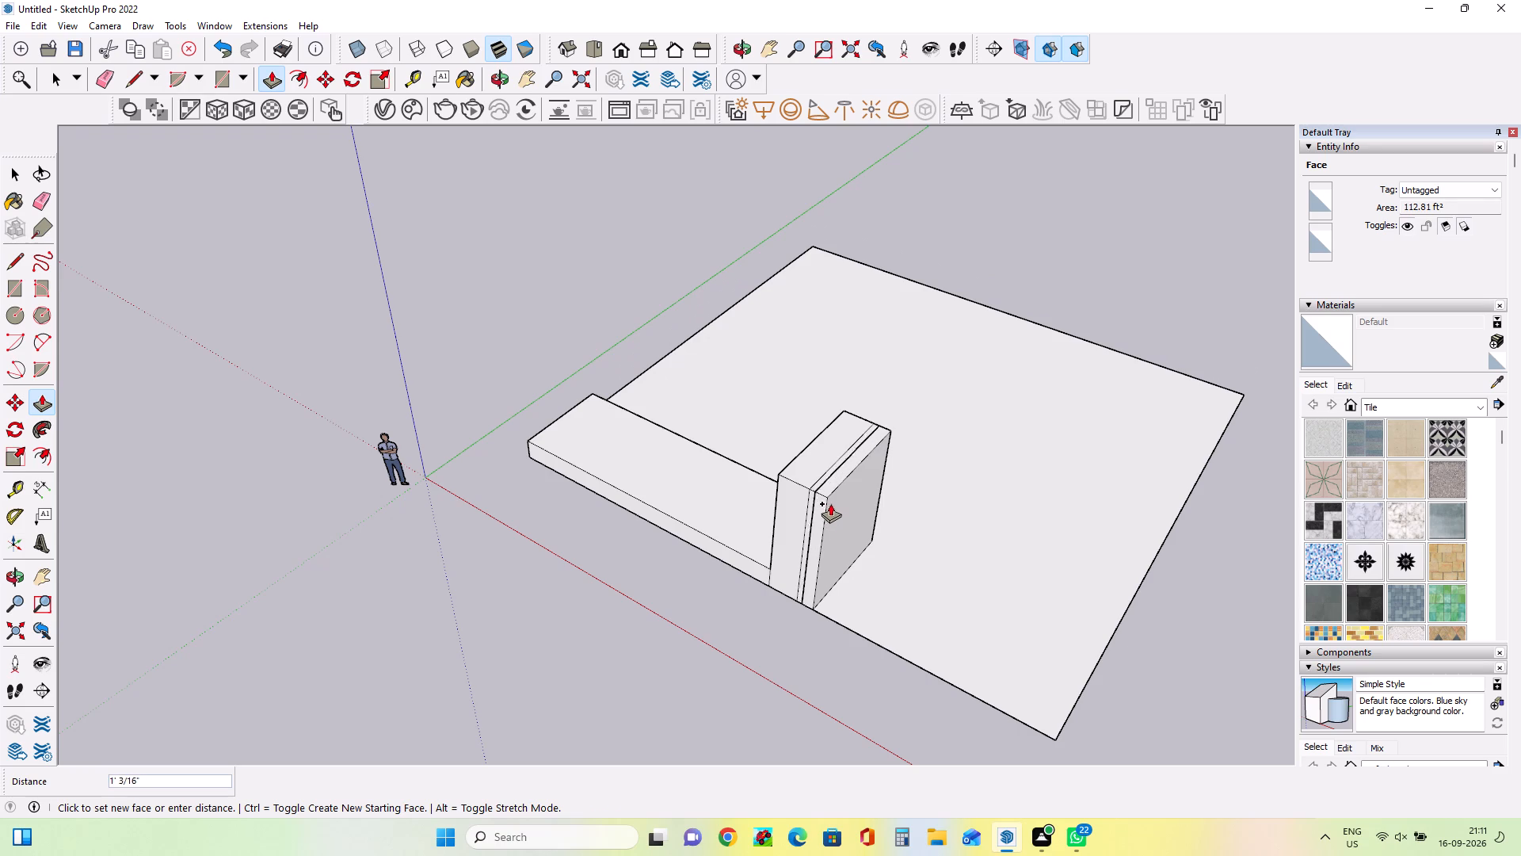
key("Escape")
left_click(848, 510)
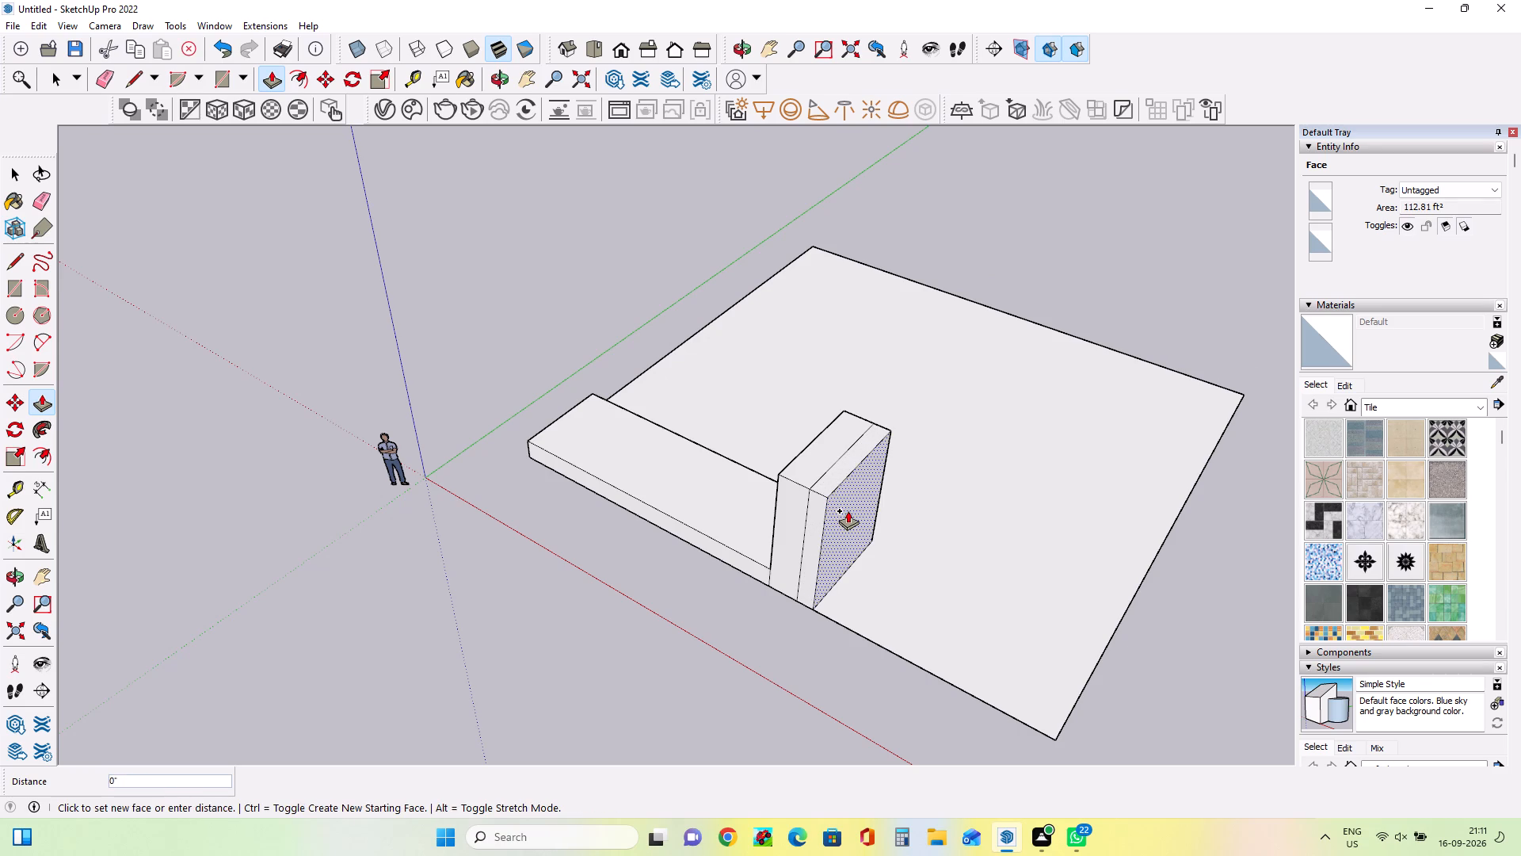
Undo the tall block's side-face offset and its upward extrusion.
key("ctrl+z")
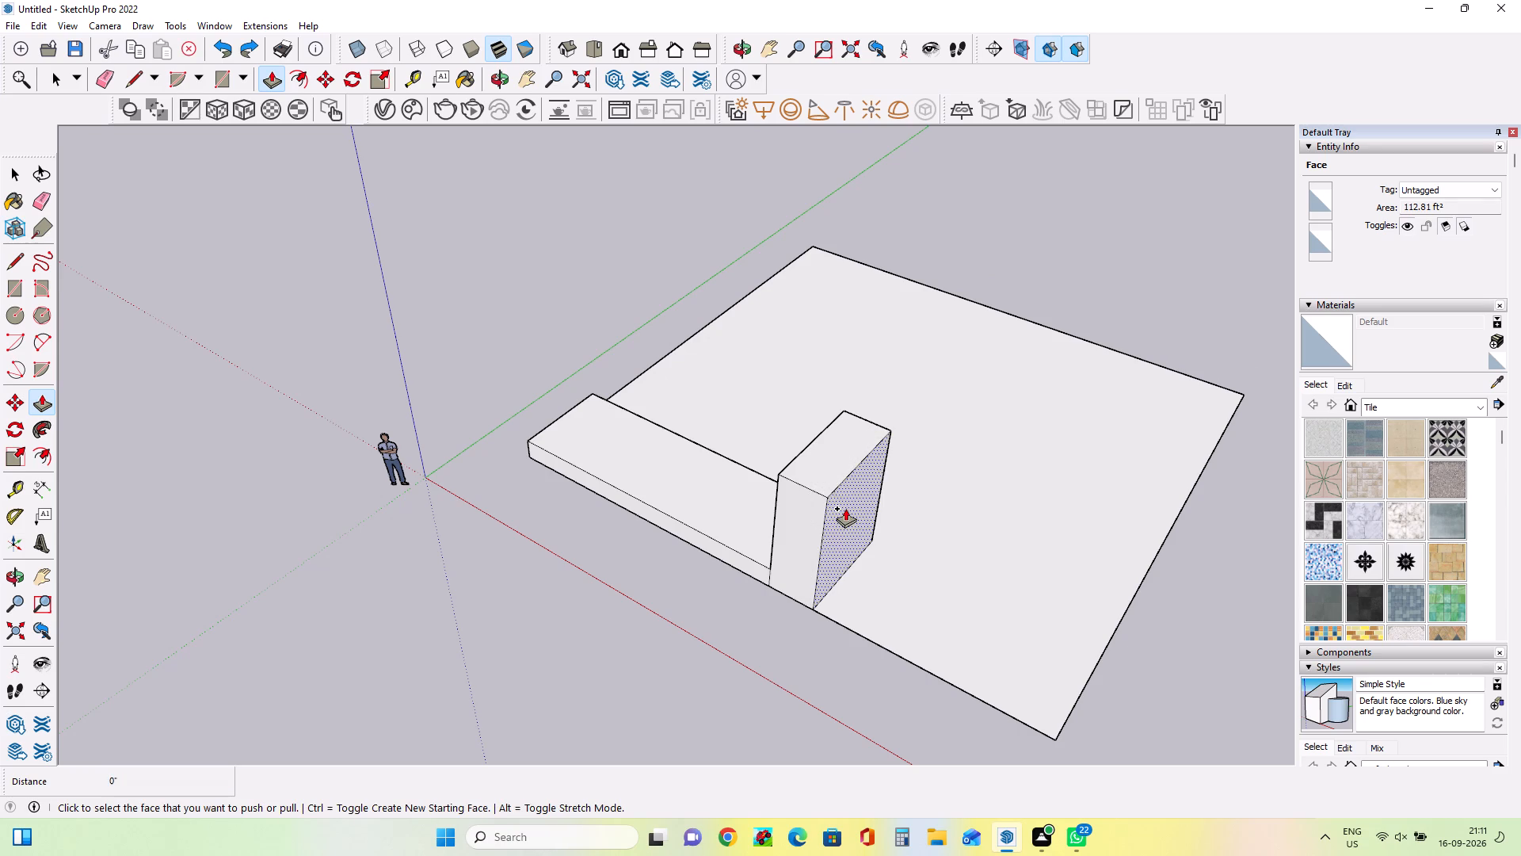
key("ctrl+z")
Draw a line about 9'5" long across the small rectangle, from the plot's front edge to its back edge, near its outer side.
middle_click_drag(826, 586, 928, 593)
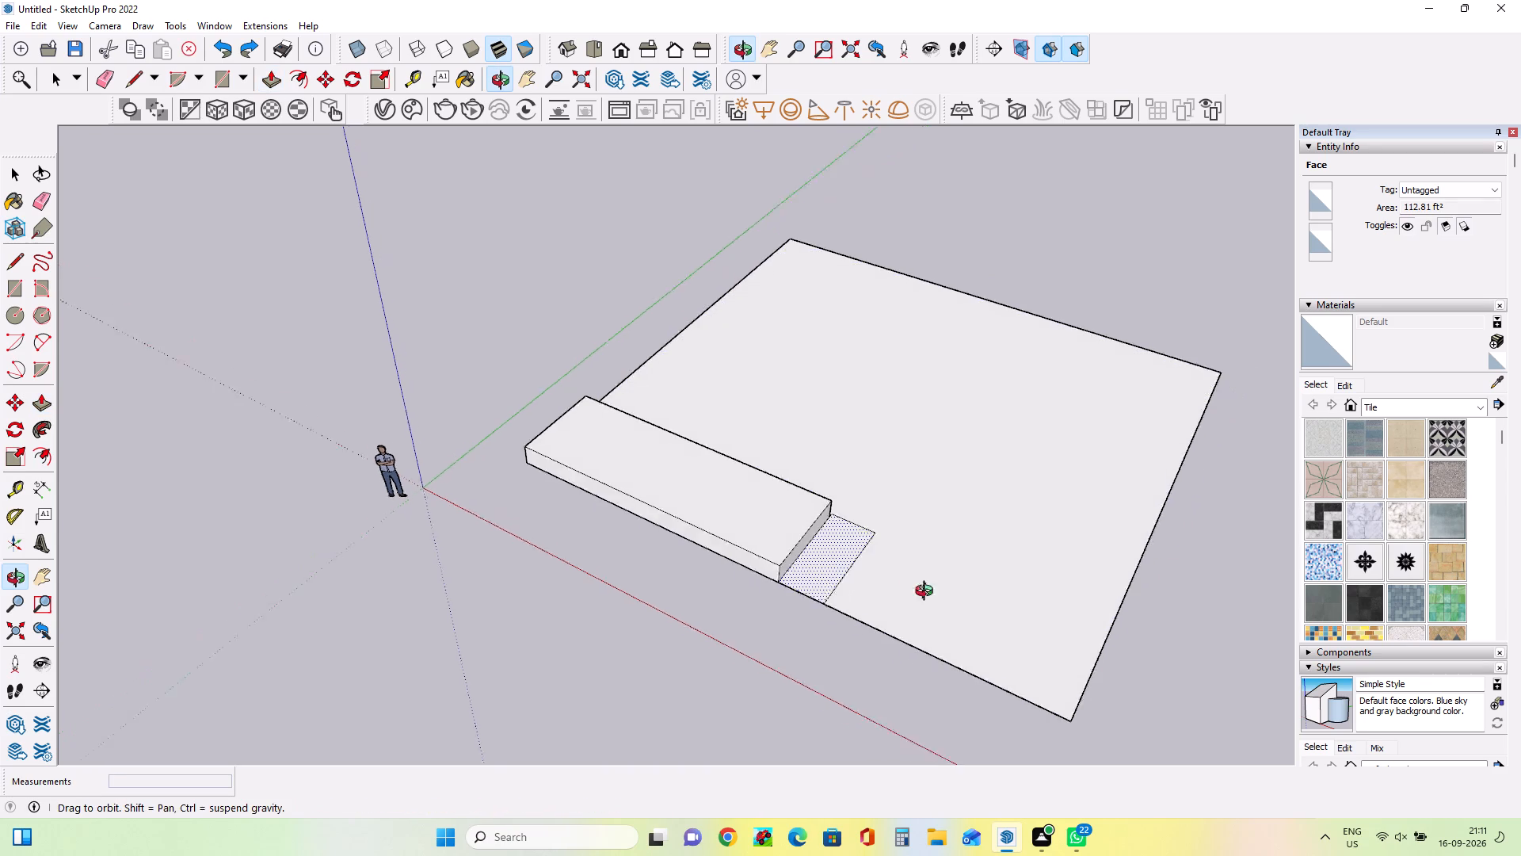
middle_click_drag(928, 593, 1006, 569)
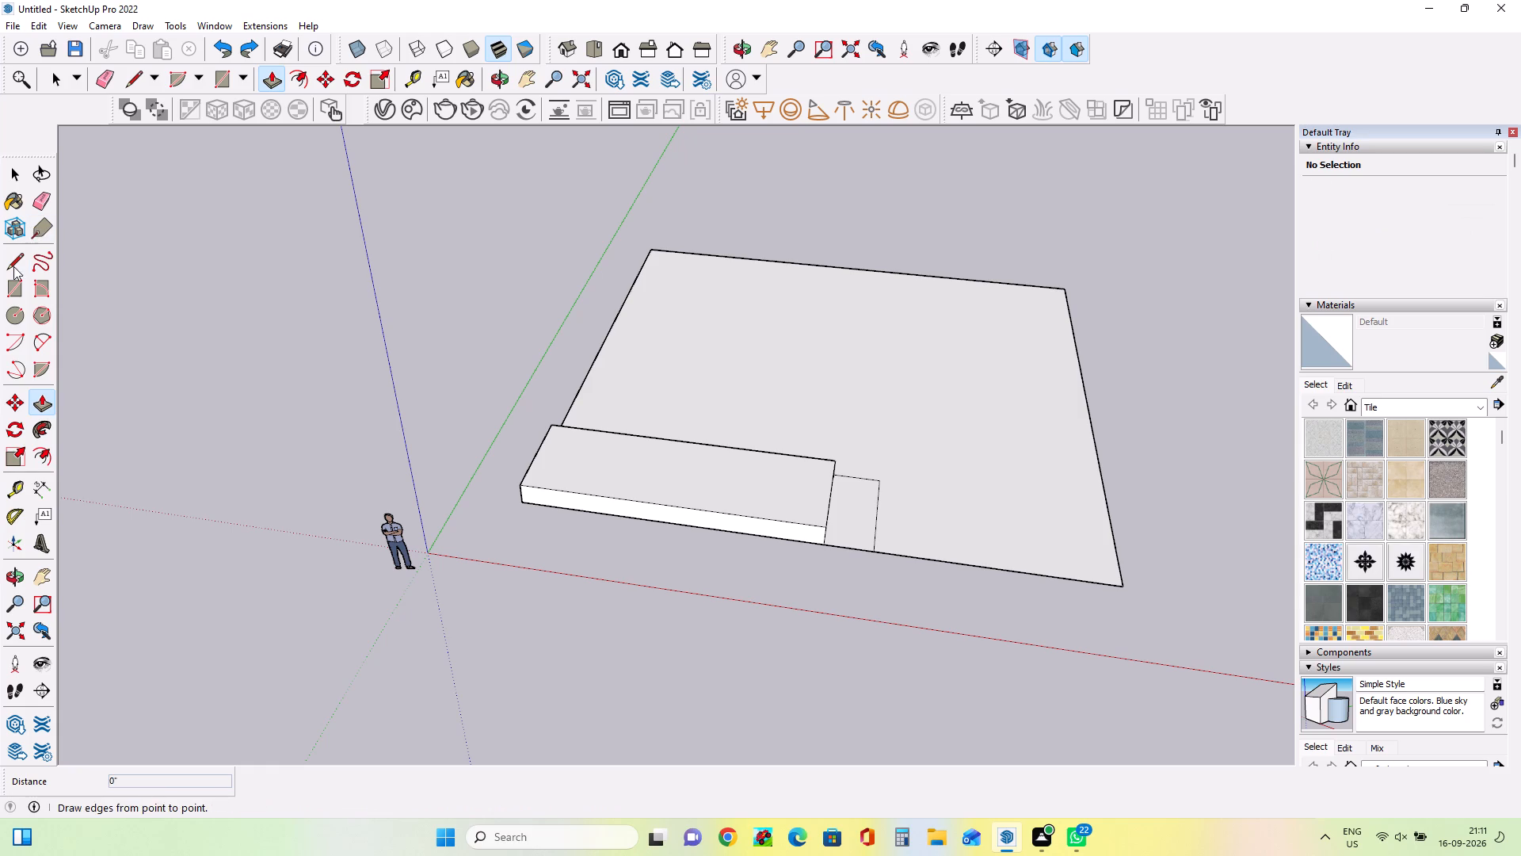
left_click(13, 266)
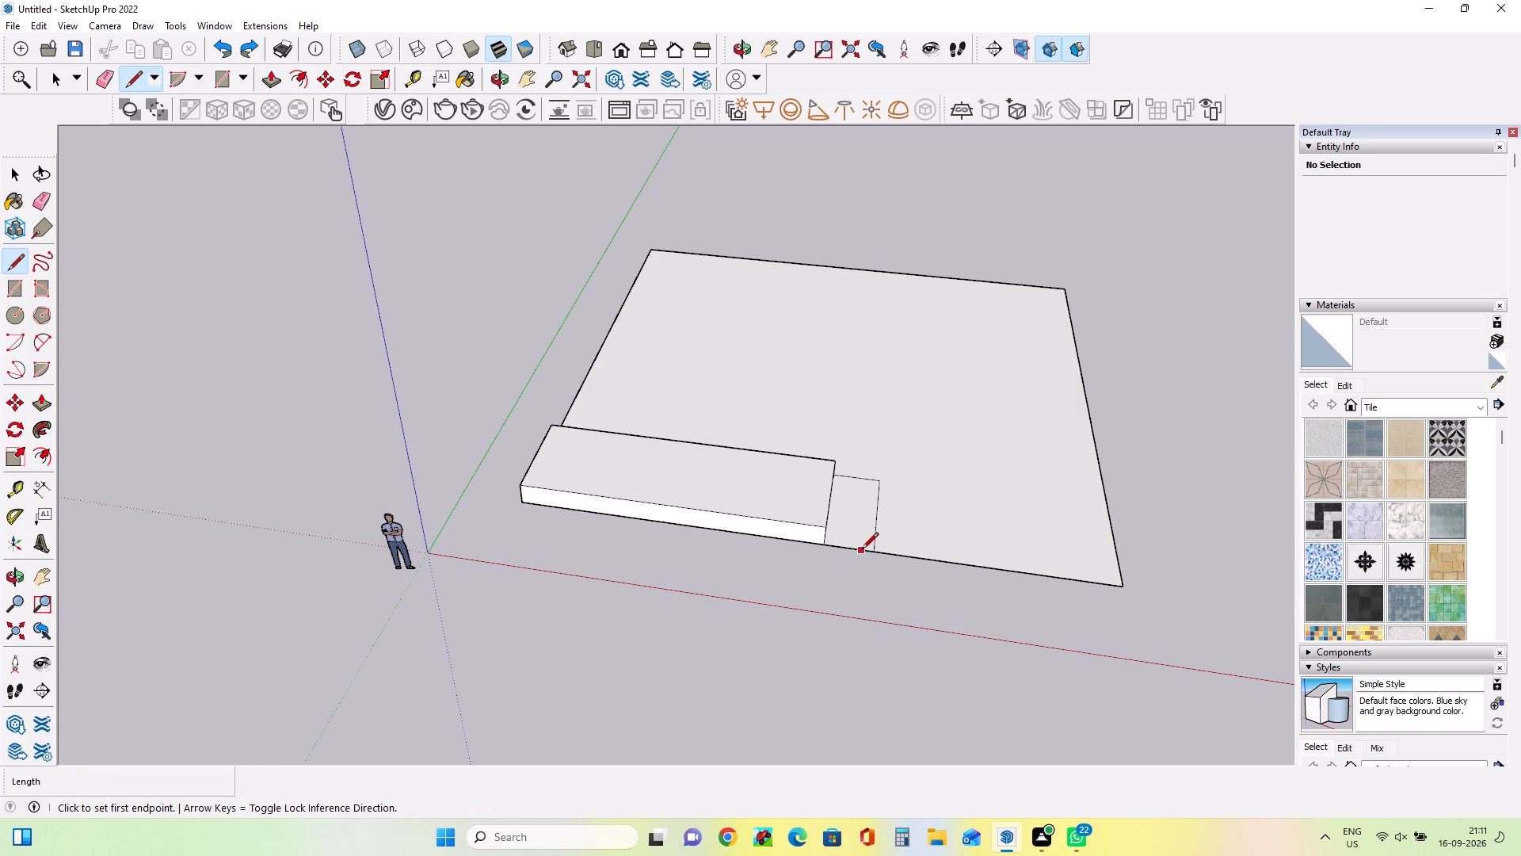
left_click(860, 551)
left_click(865, 481)
Erase the small rectangle's old outer edge and the leftover back segment beyond the new dividing line.
left_click(42, 201)
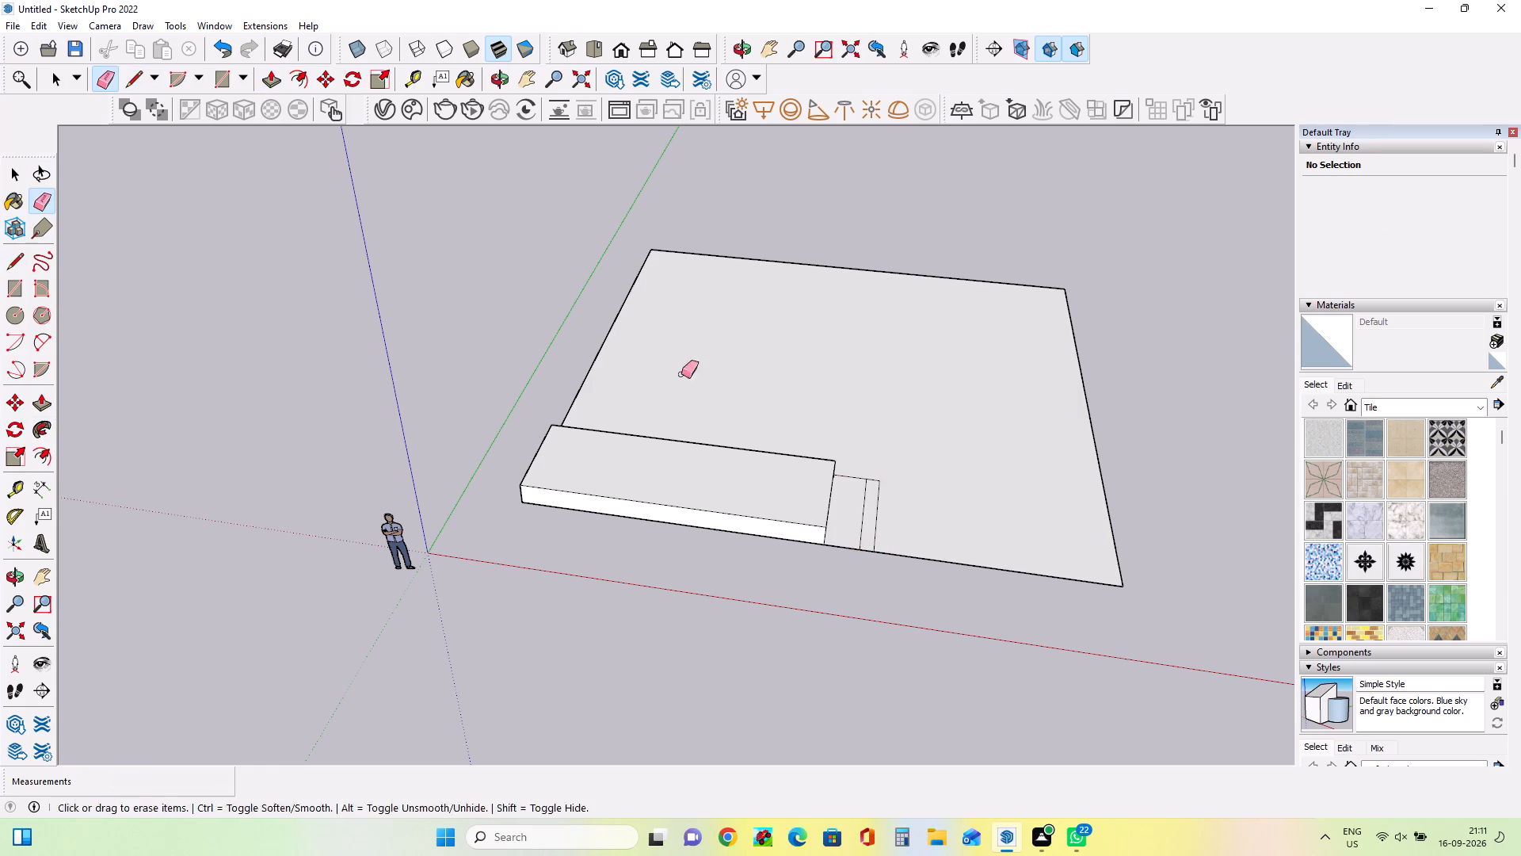
left_click(878, 529)
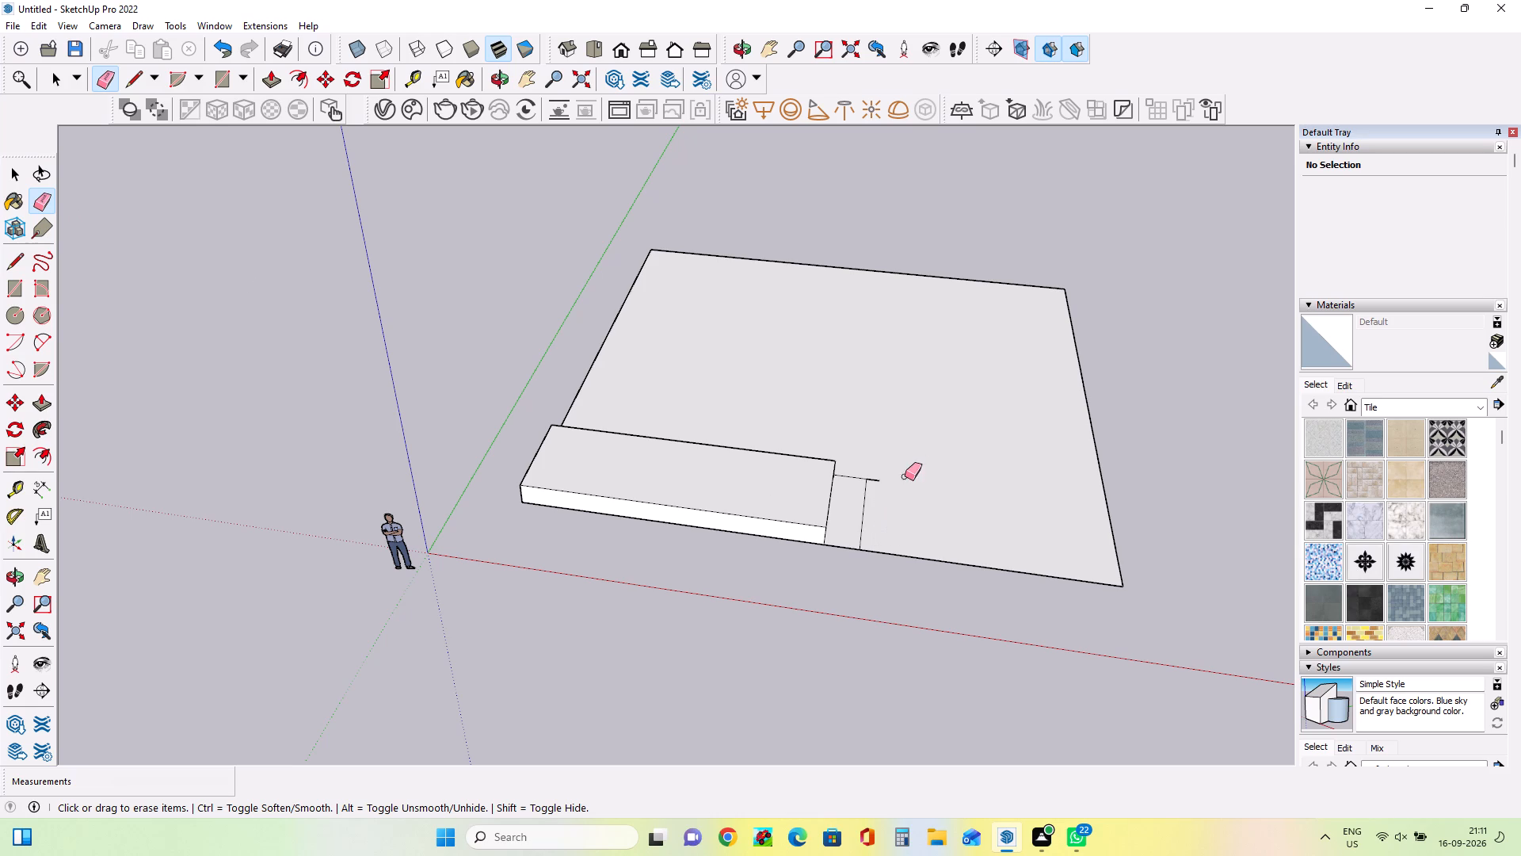
left_click(876, 480)
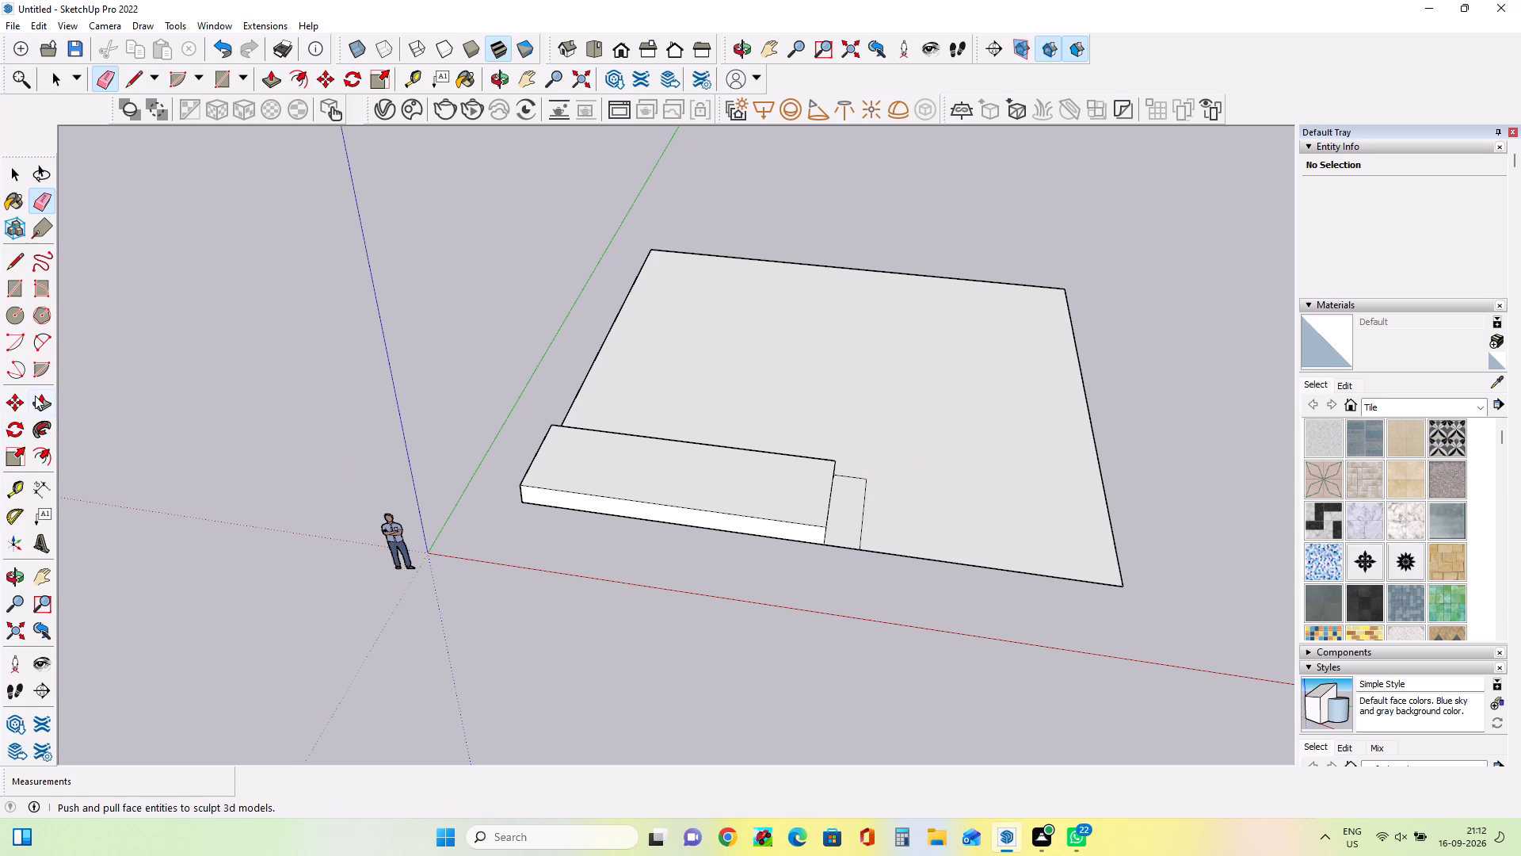
Push/Pull the narrowed rectangle beside the low block up about 13' into a tall block.
left_click(50, 403)
left_click(855, 501)
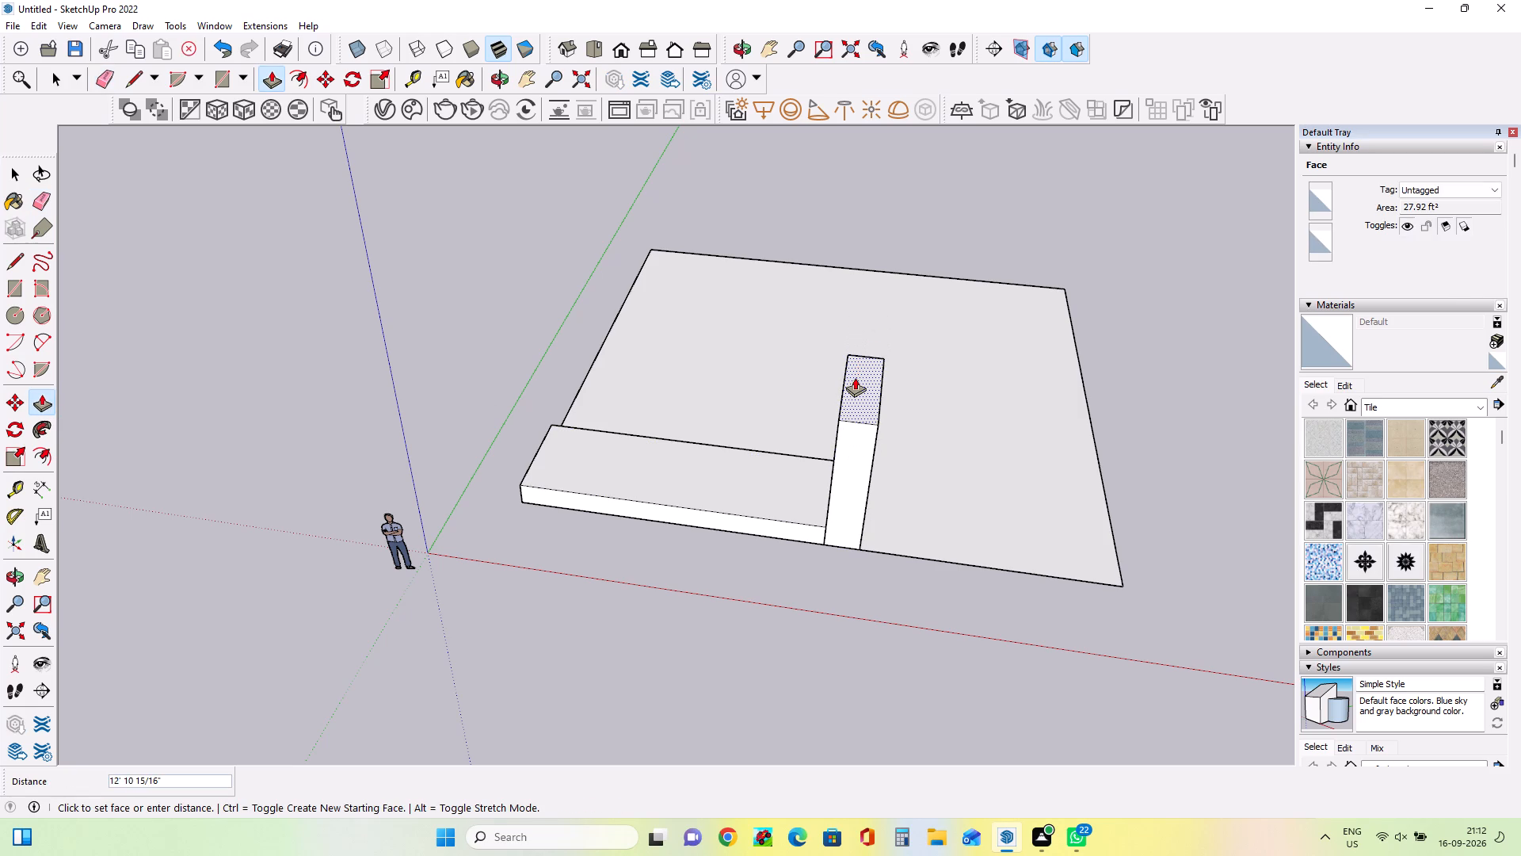
left_click(854, 370)
middle_click_drag(1054, 574, 370, 644)
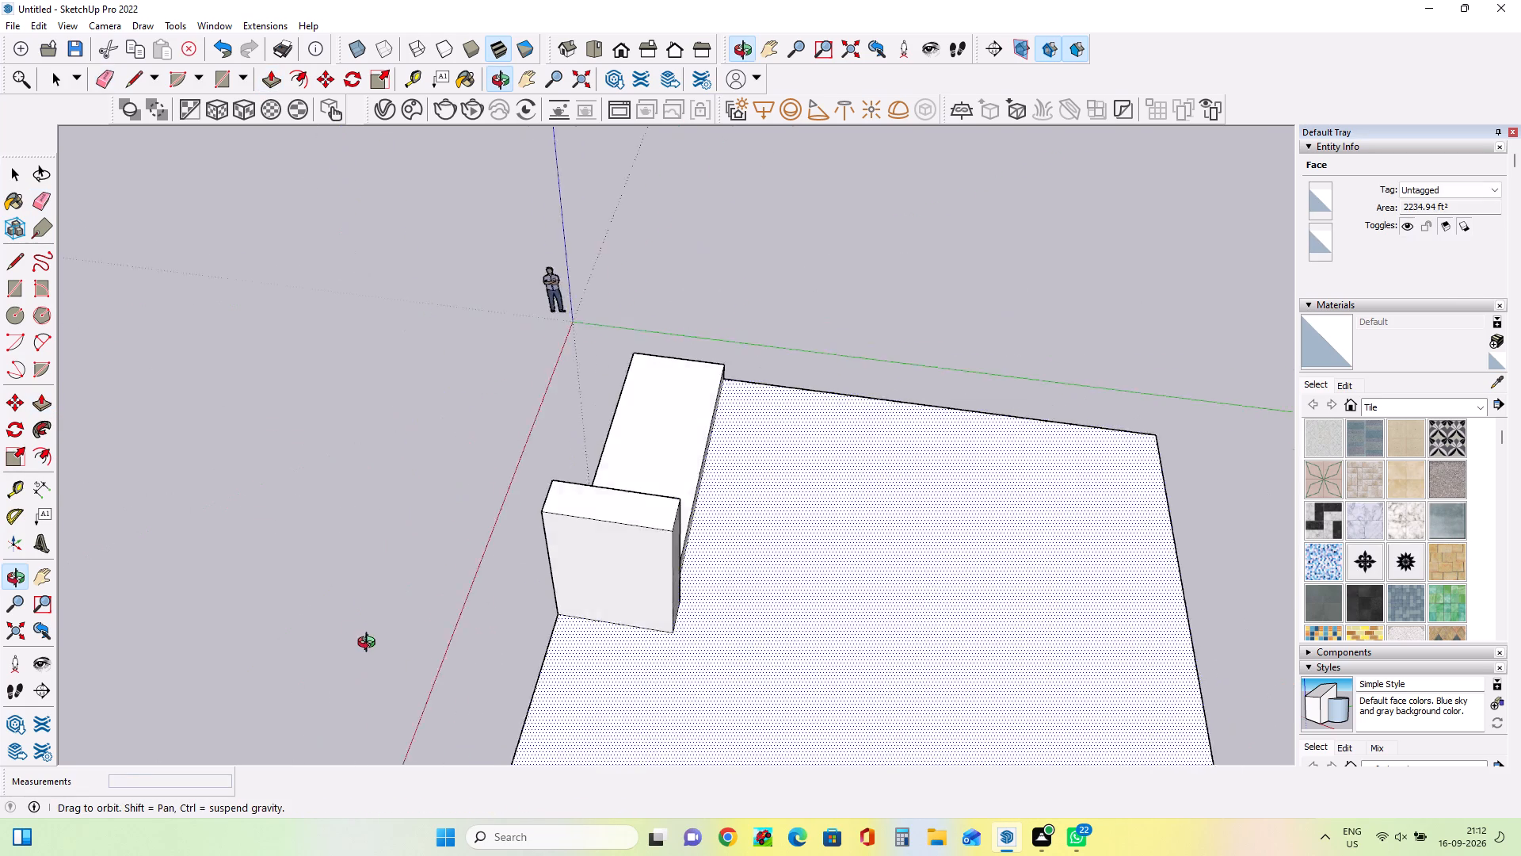
Push/Pull the tall block's back face inward by about 5".
middle_click_drag(370, 644, 360, 630)
middle_click(360, 630)
middle_click_drag(430, 664, 899, 471)
scroll(857, 514, "down", 1)
middle_click_drag(703, 594, 1000, 636)
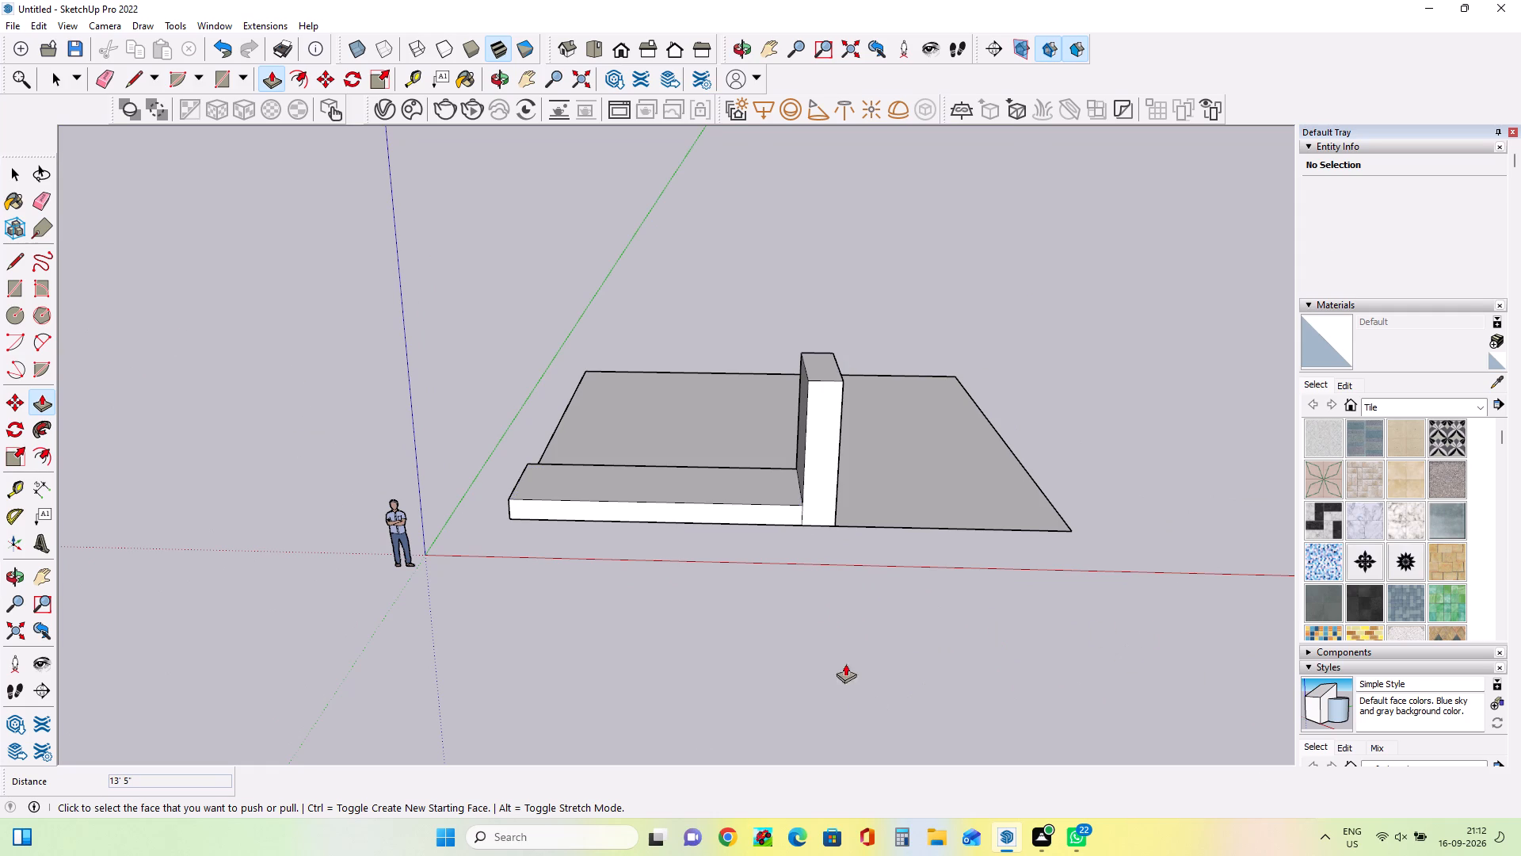
left_click(723, 607)
middle_click_drag(824, 524, 845, 545)
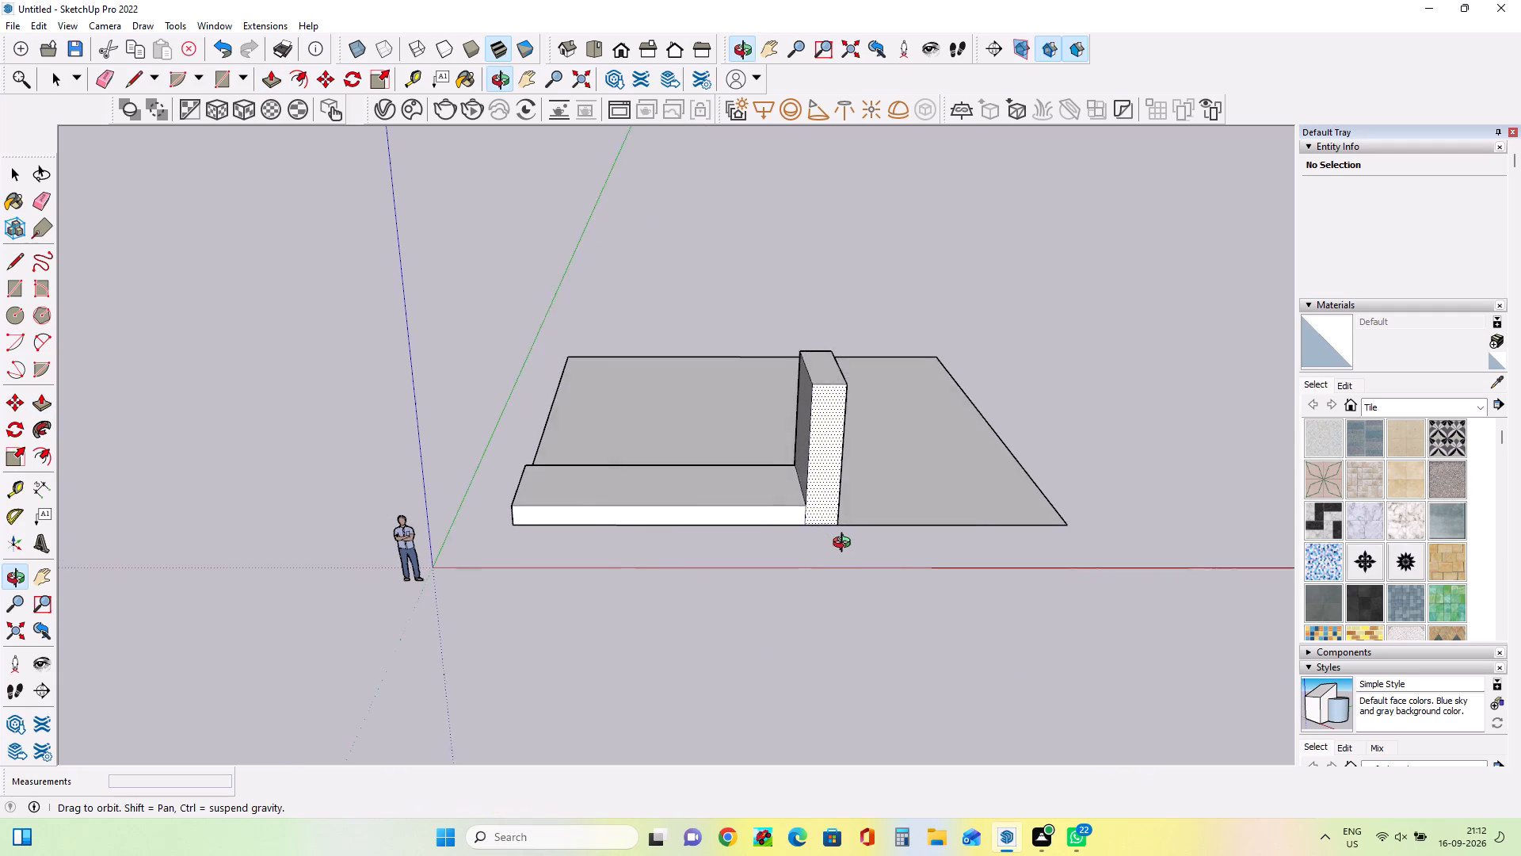
middle_click_drag(845, 545, 545, 598)
middle_click_drag(1046, 562, 679, 636)
middle_click_drag(1174, 536, 784, 692)
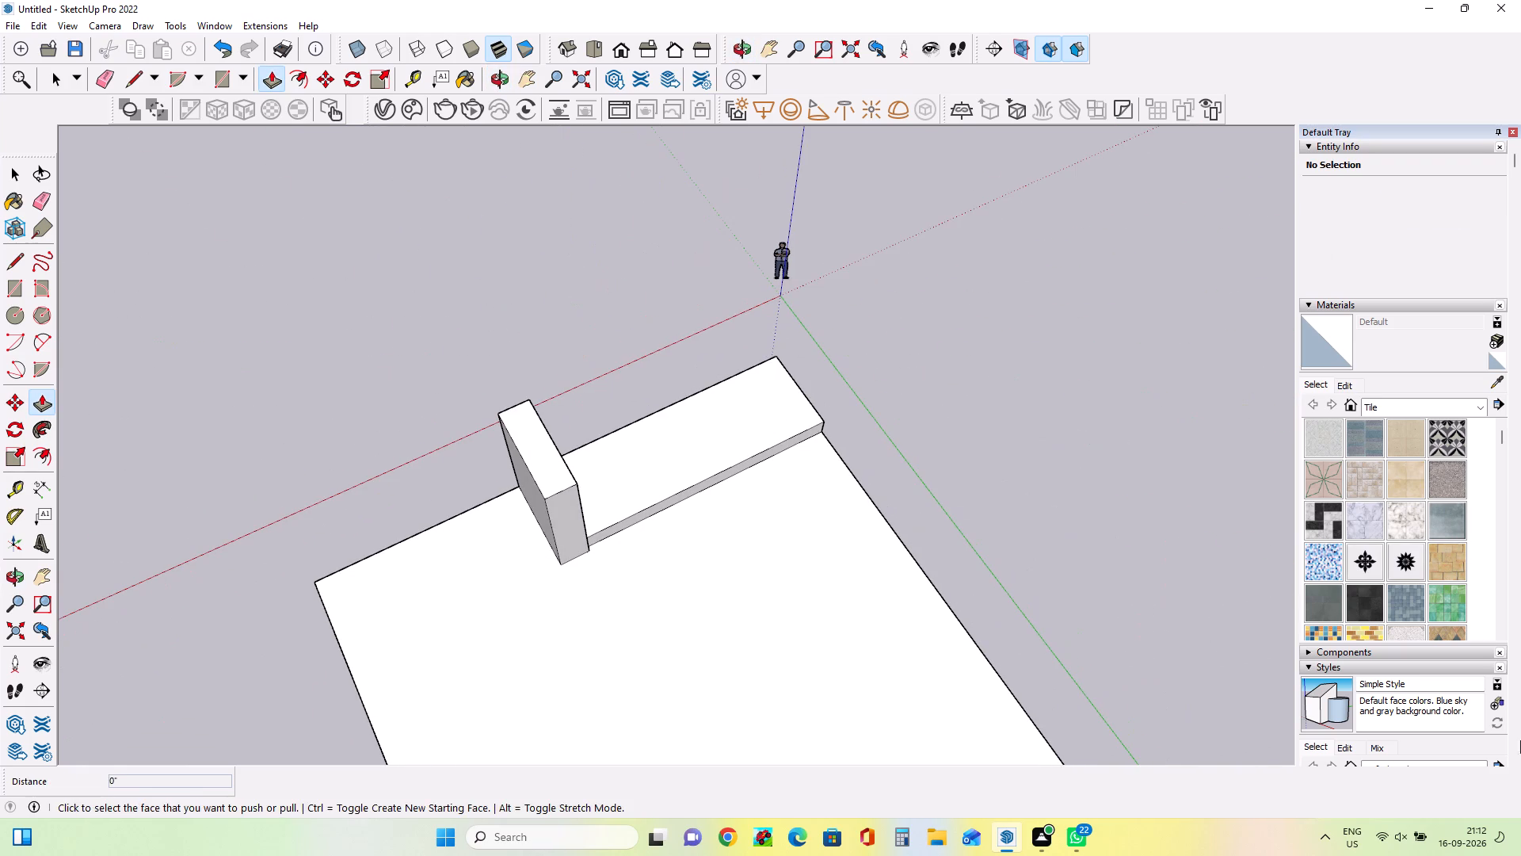
left_click(576, 523)
left_click(552, 475)
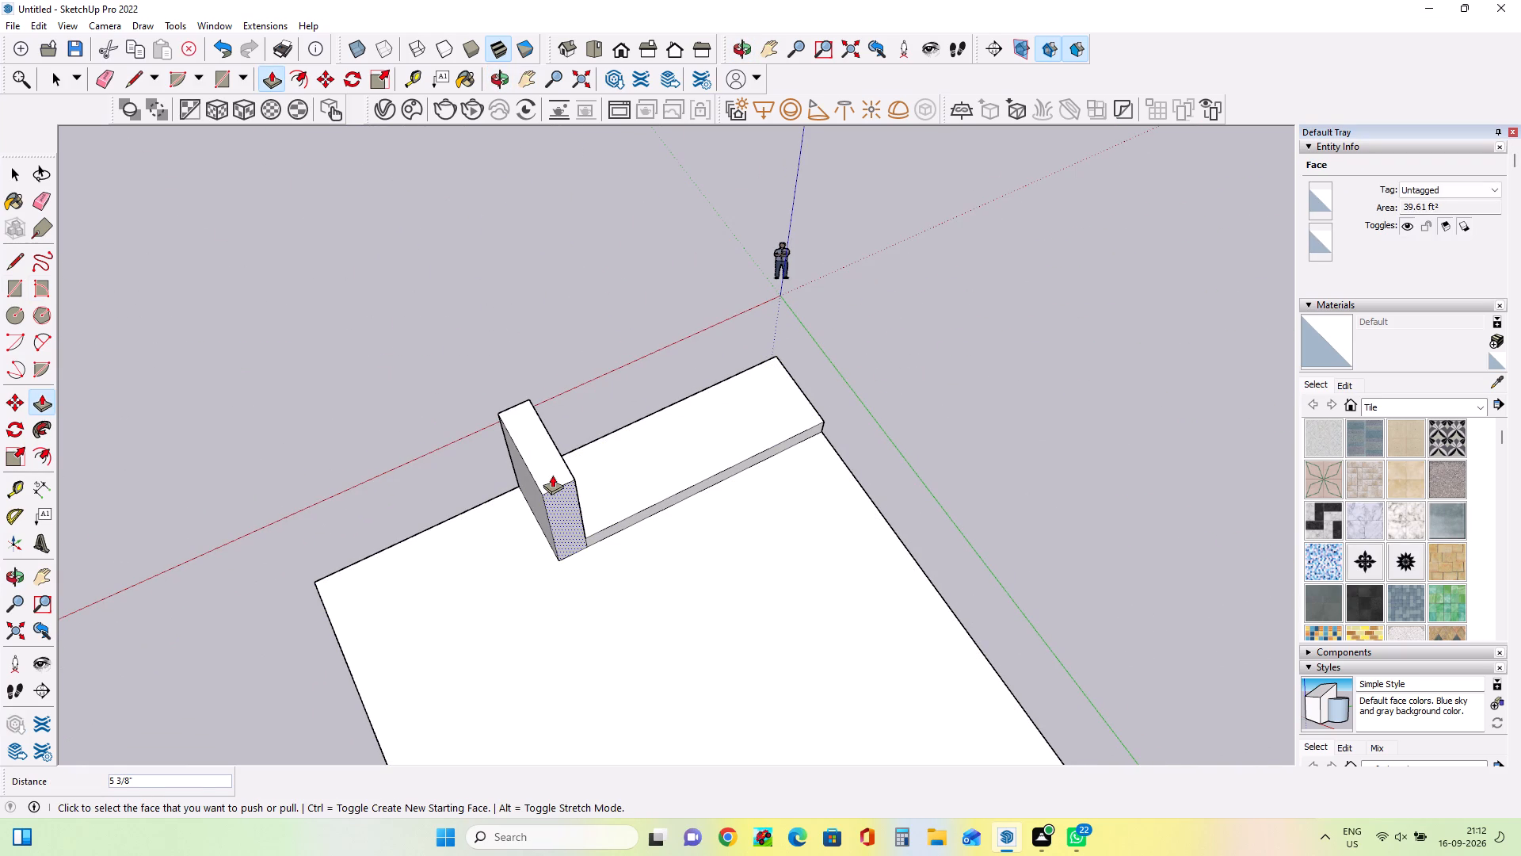
Push/Pull the low block's long back face inward by about 2'11".
left_click(630, 522)
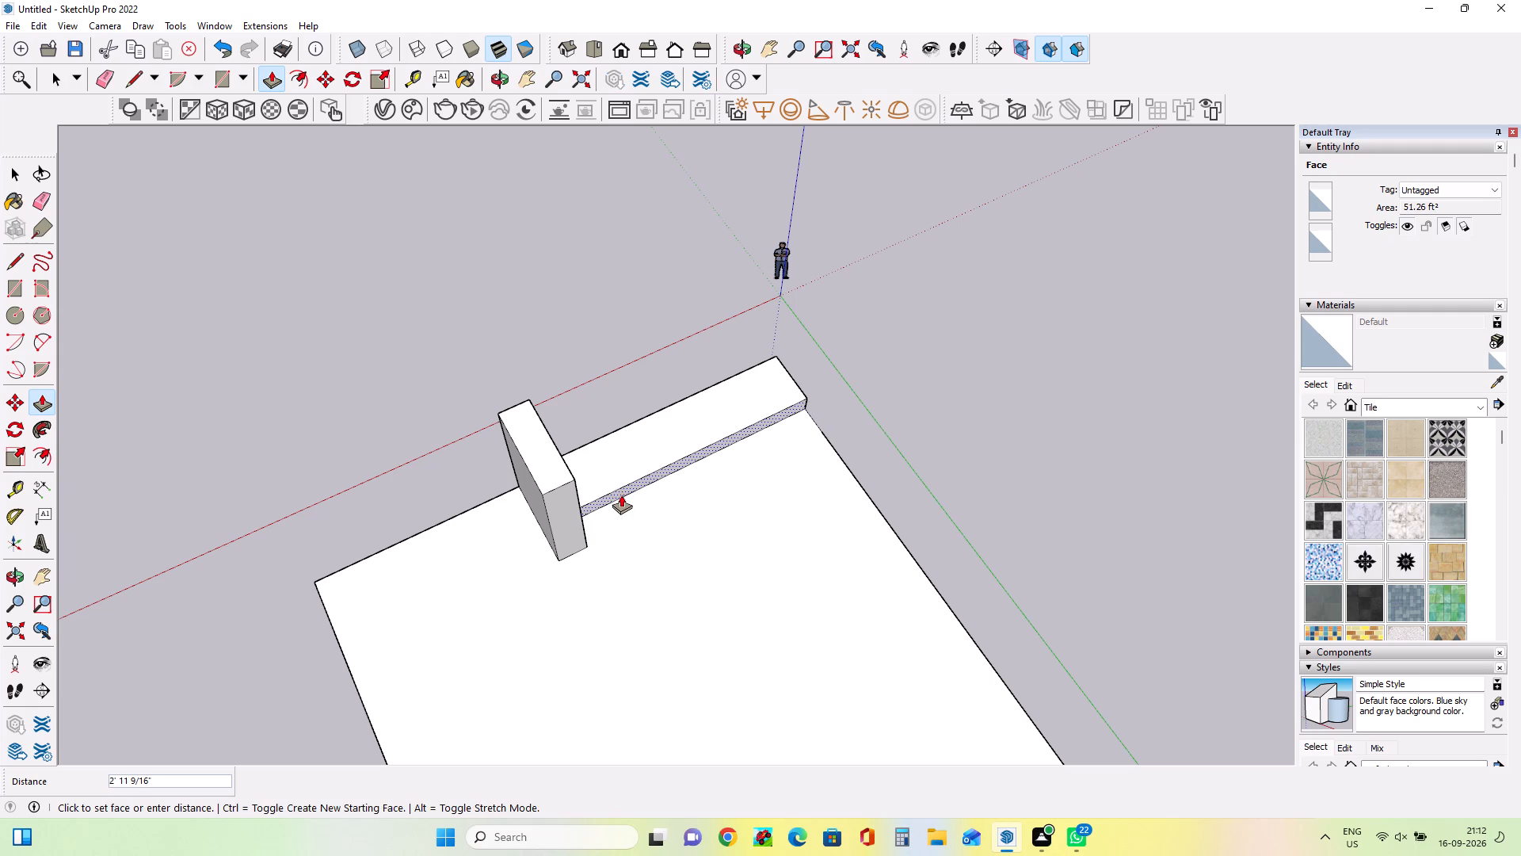
left_click(621, 495)
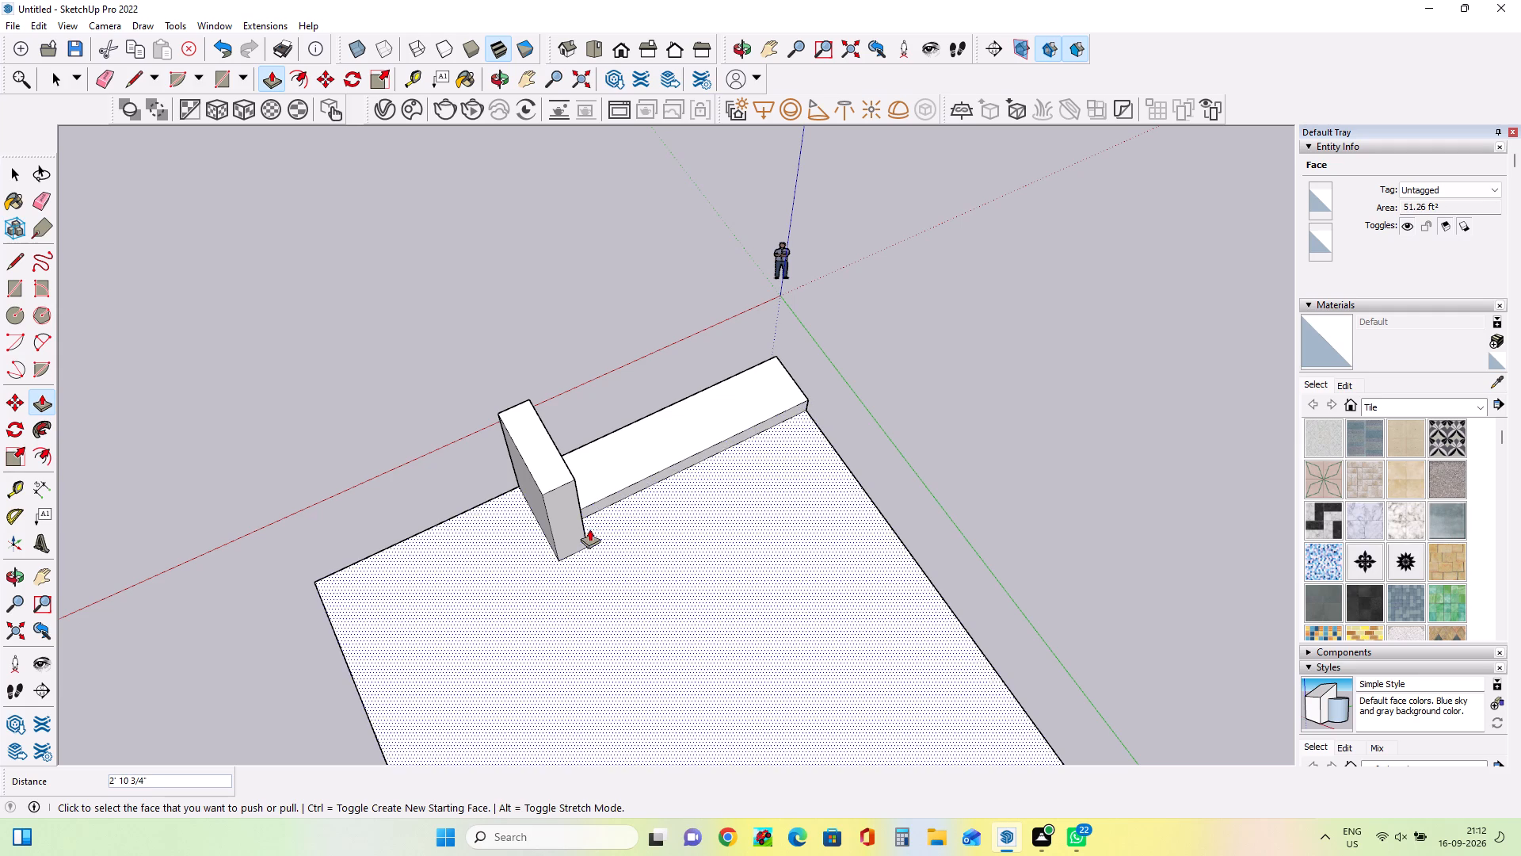
Push/Pull the tall block's back face inward by about 2'8" and a further 2", in line with the low block's back.
left_click(572, 531)
left_click(566, 504)
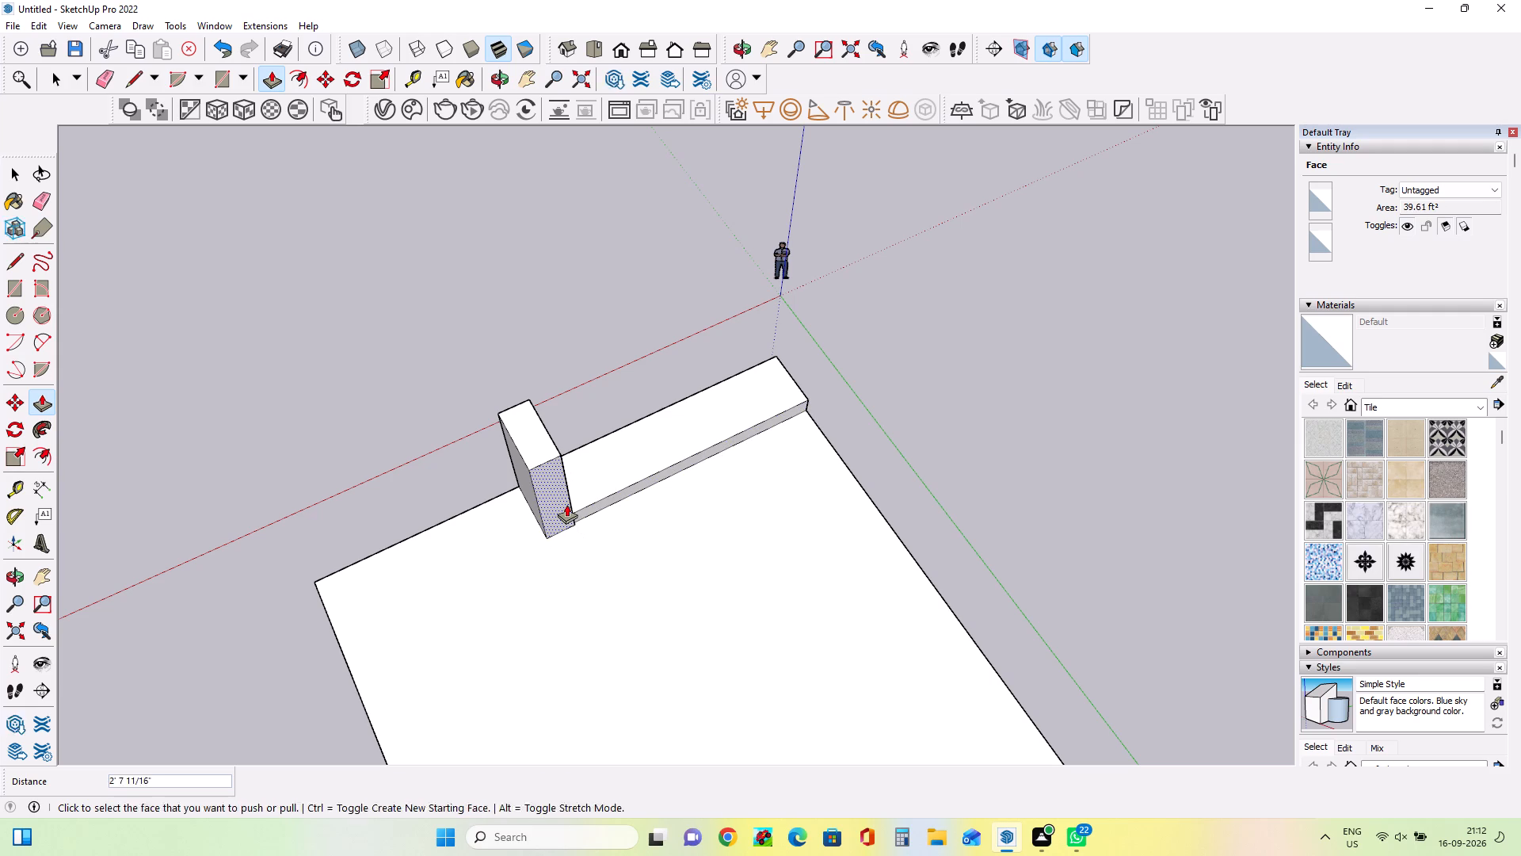
middle_click_drag(606, 578, 551, 495)
scroll(555, 511, "up", 8)
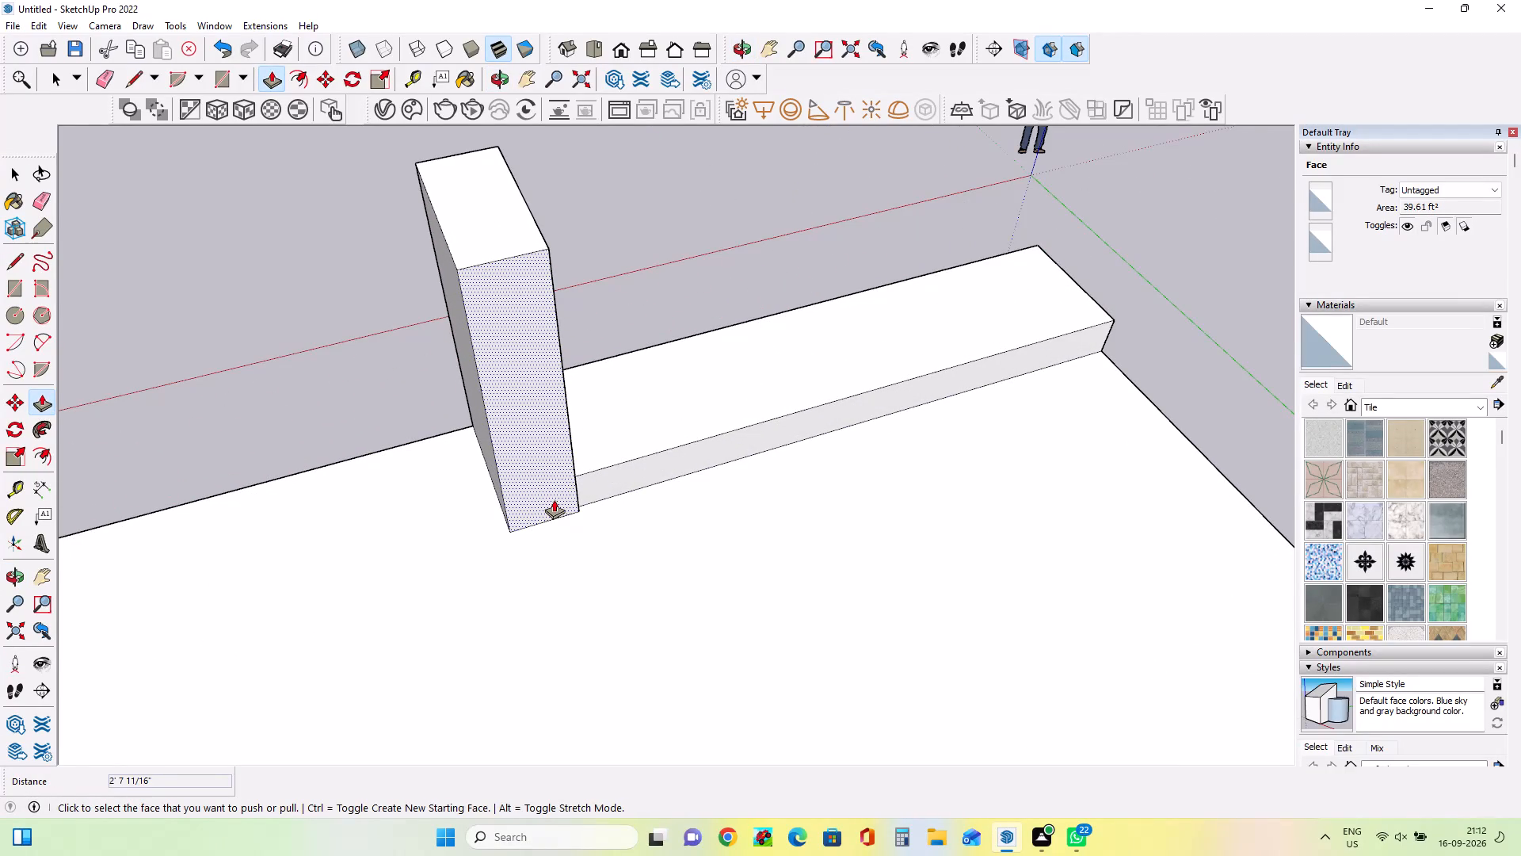
left_click(553, 499)
left_click(541, 499)
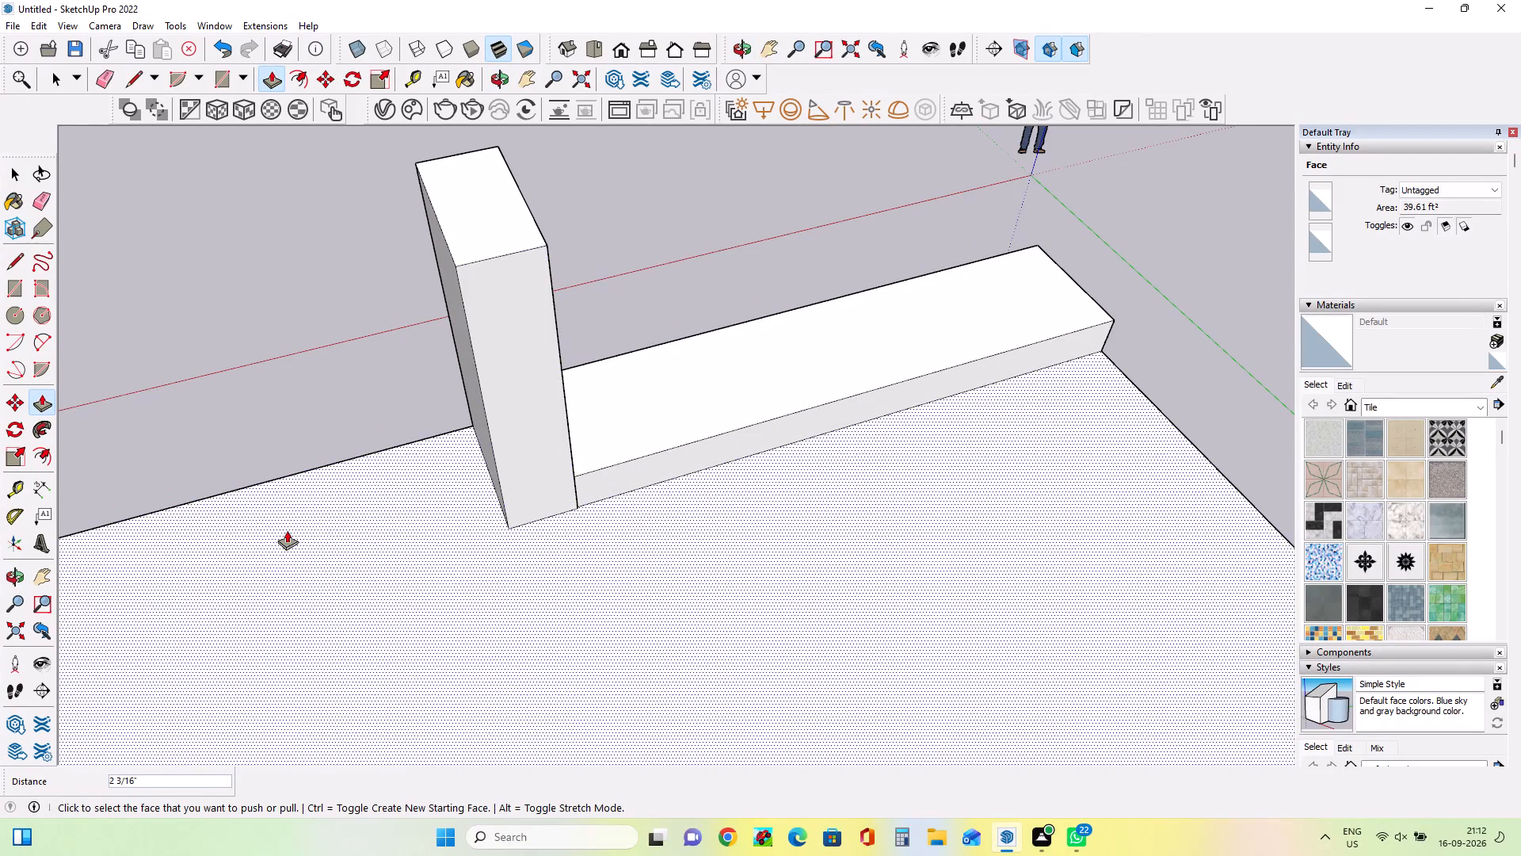
Thin the tall block by pushing its outer side face in about 1', and pulling it back out about 3".
middle_click_drag(287, 530, 788, 441)
middle_click_drag(274, 652, 875, 721)
scroll(664, 598, "down", 5)
middle_click_drag(828, 506, 459, 516)
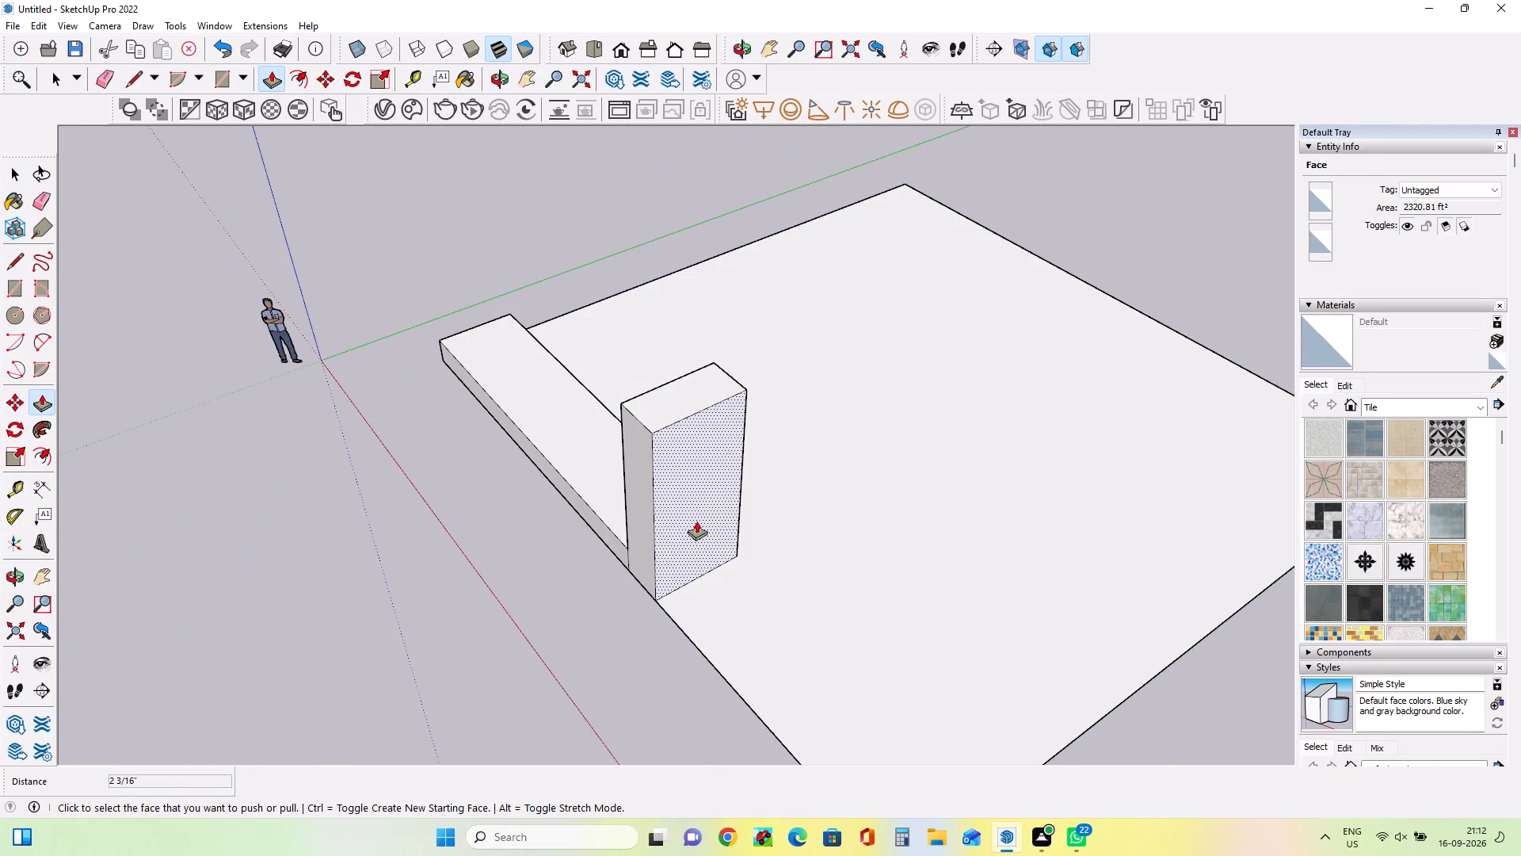
left_click(696, 521)
left_click(682, 514)
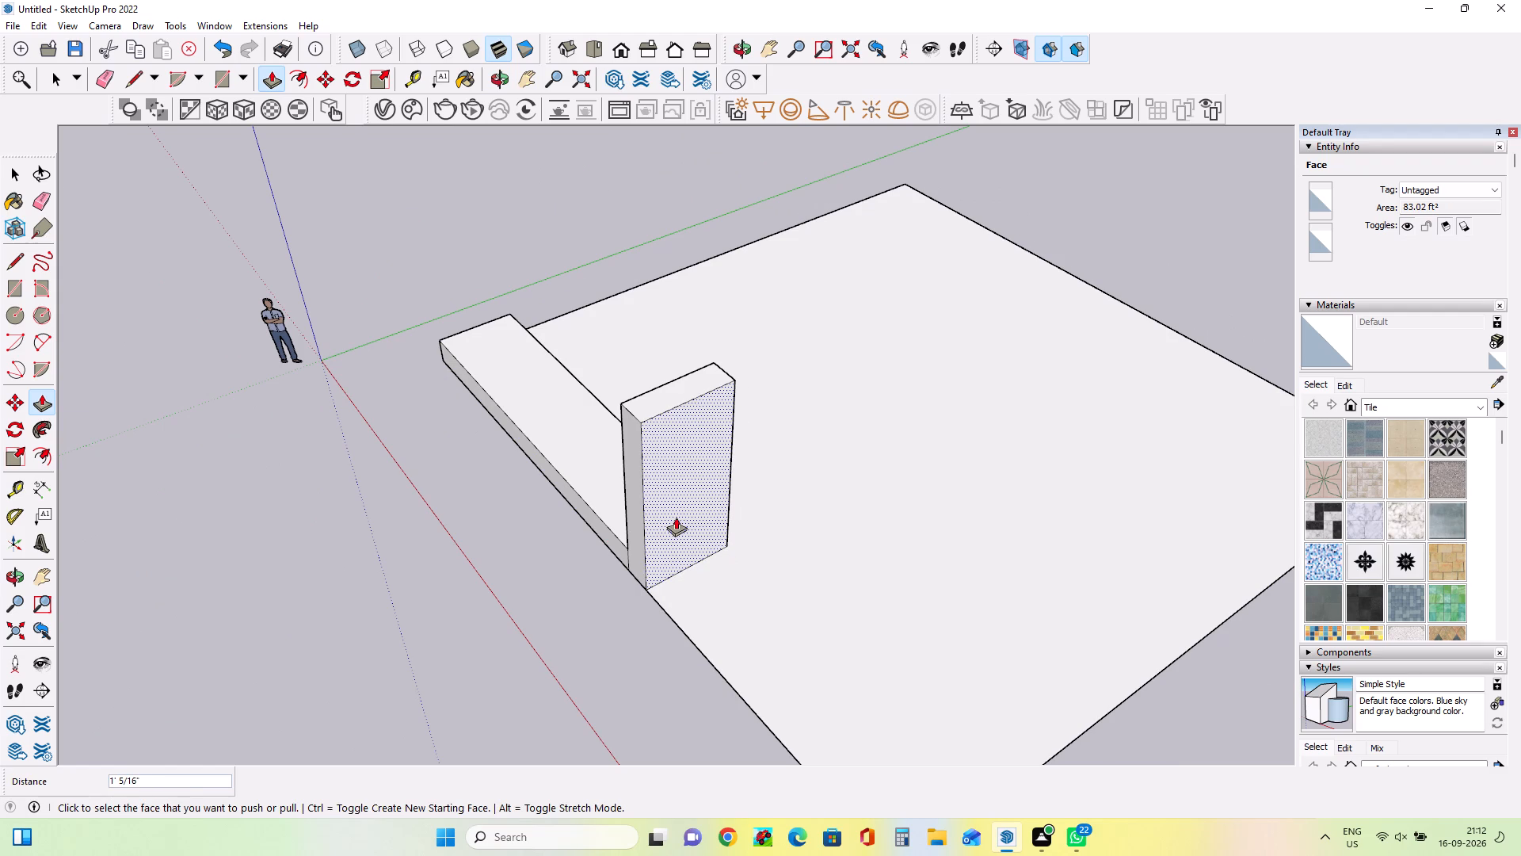
left_click(692, 506)
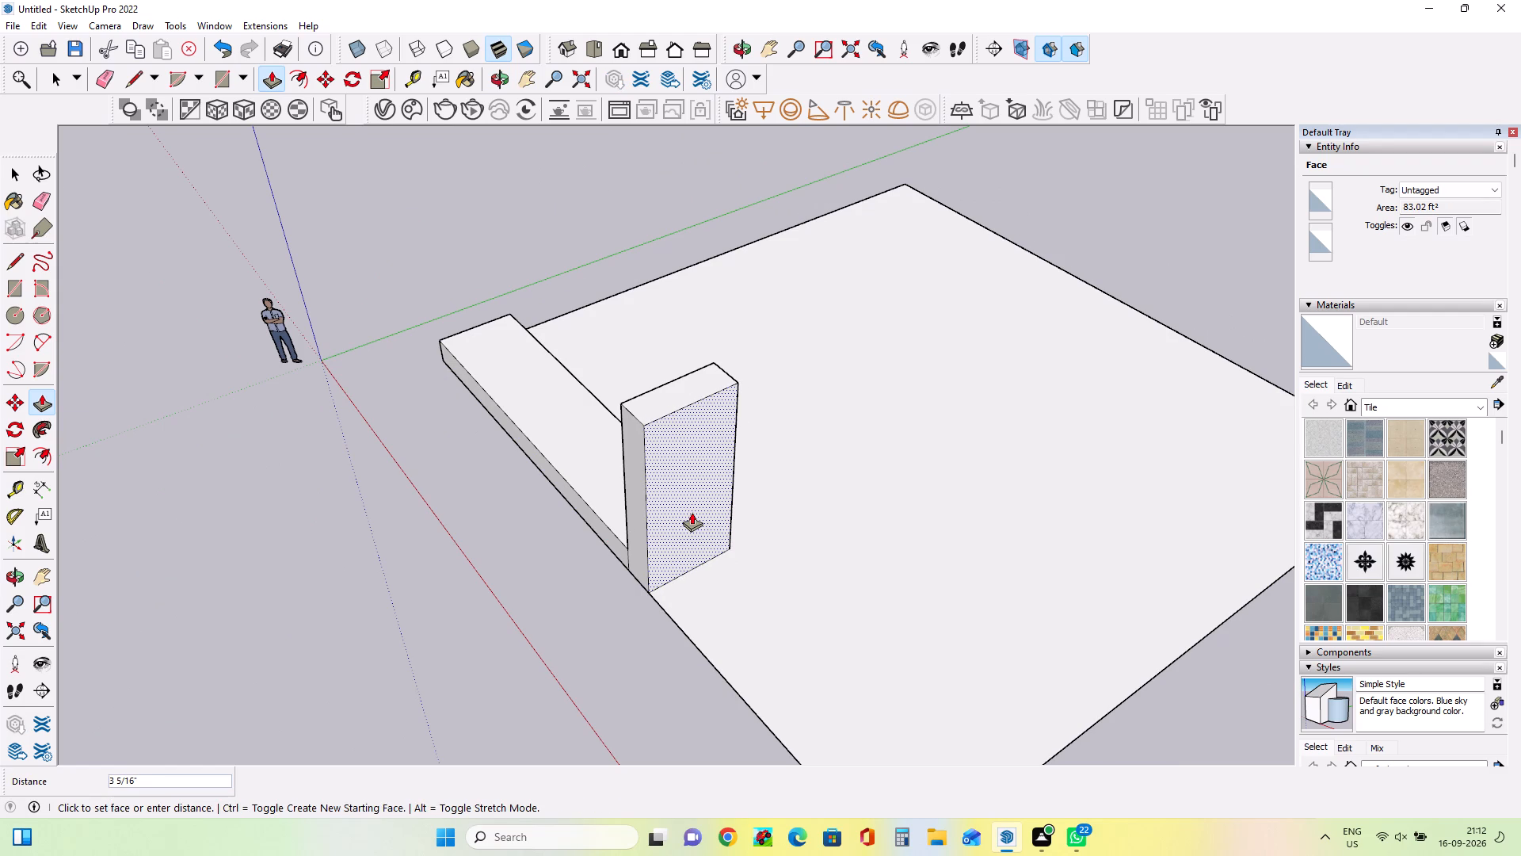
left_click(692, 512)
Draw a rectangle about 6'2" by 3'2" in the plot's front corner on the tall block's outer side, between the side and front edges.
middle_click_drag(572, 527, 879, 461)
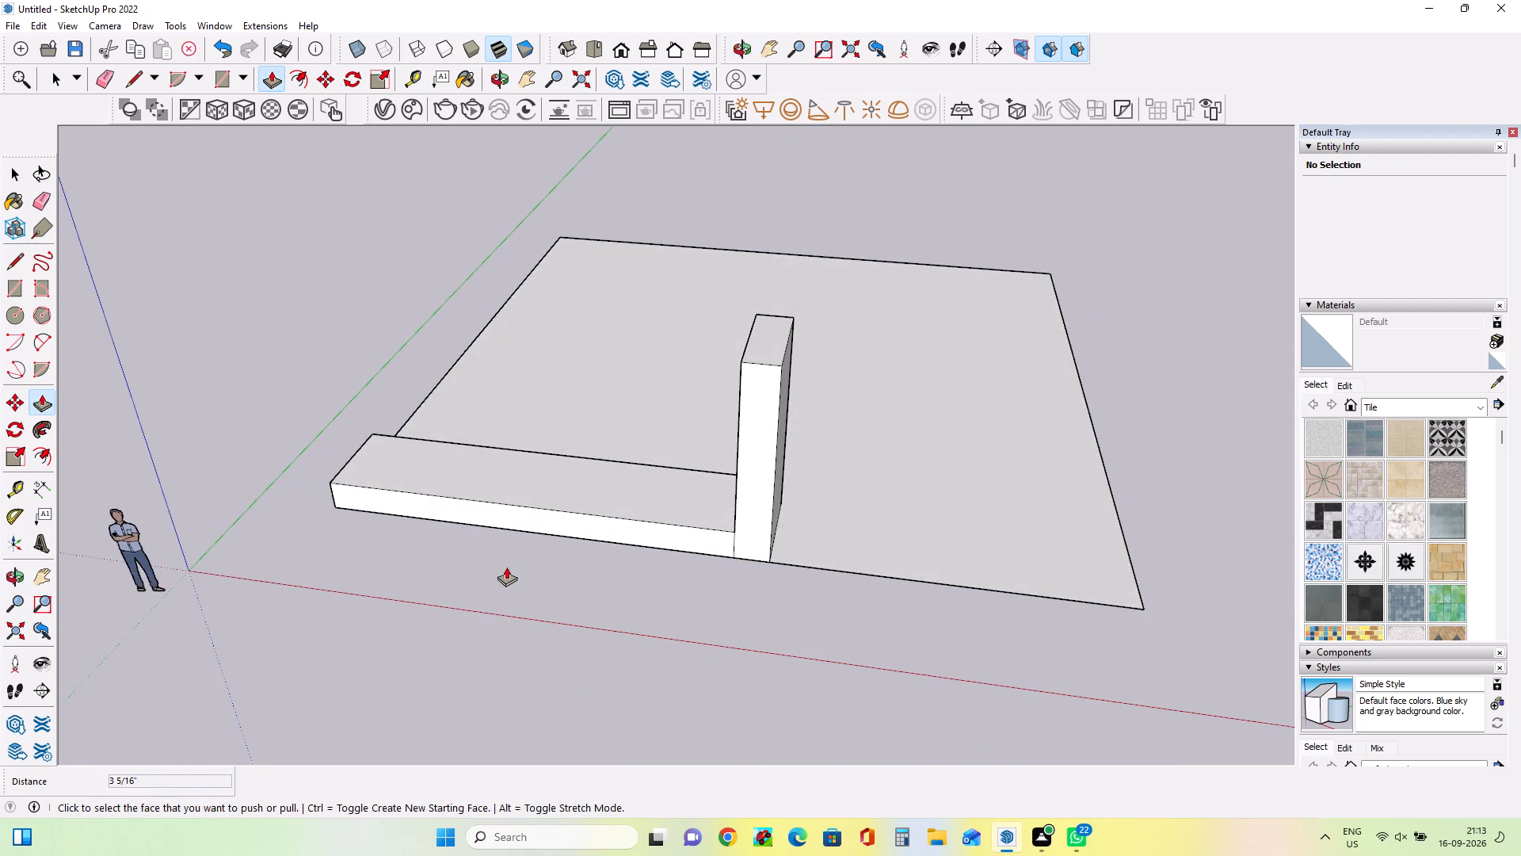
middle_click_drag(512, 568, 581, 497)
scroll(581, 497, "down", 1)
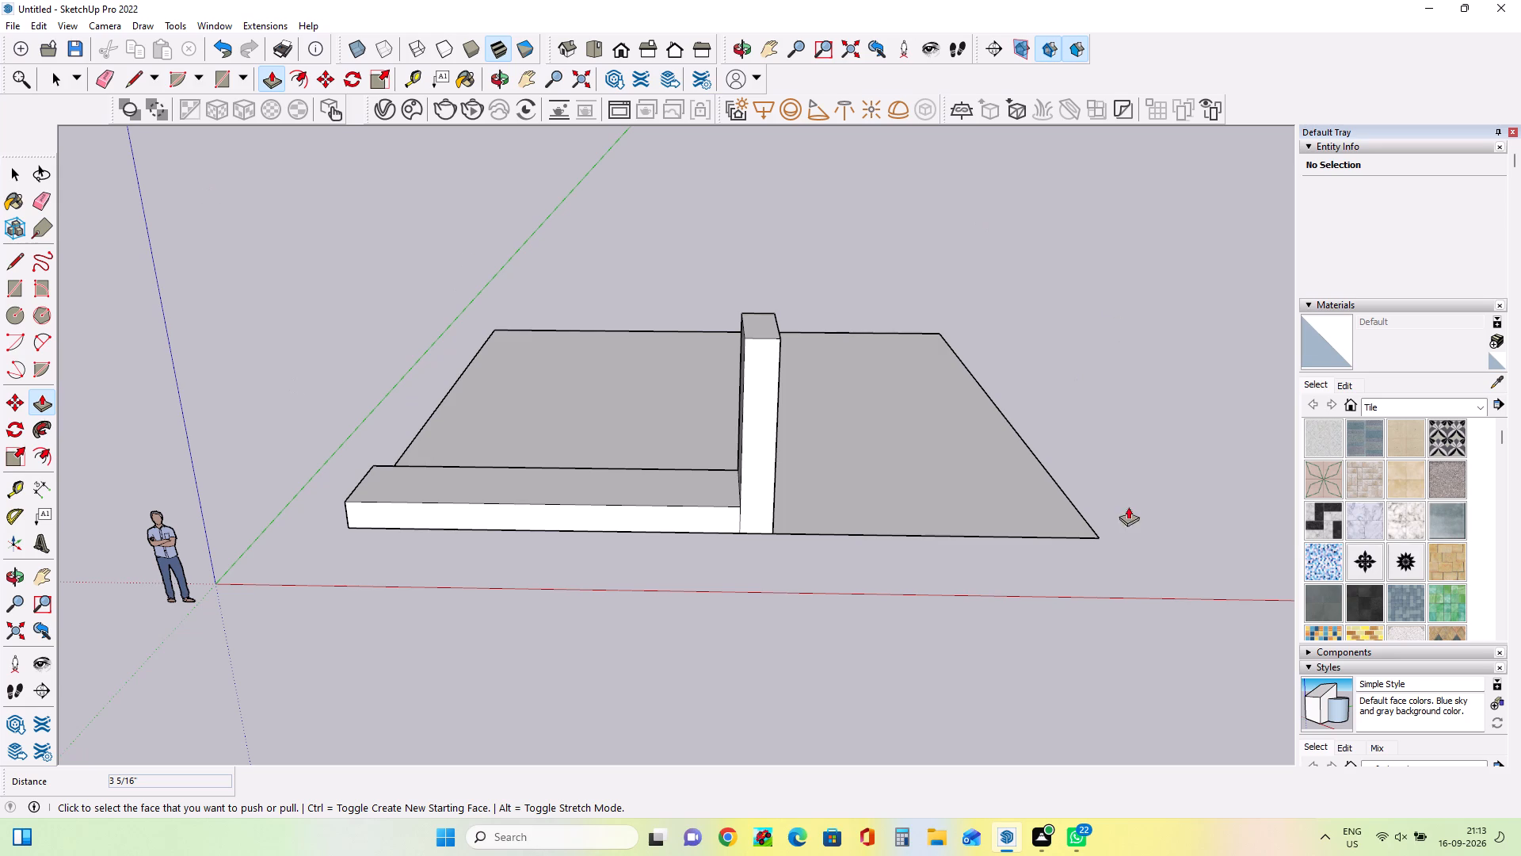
left_click(10, 452)
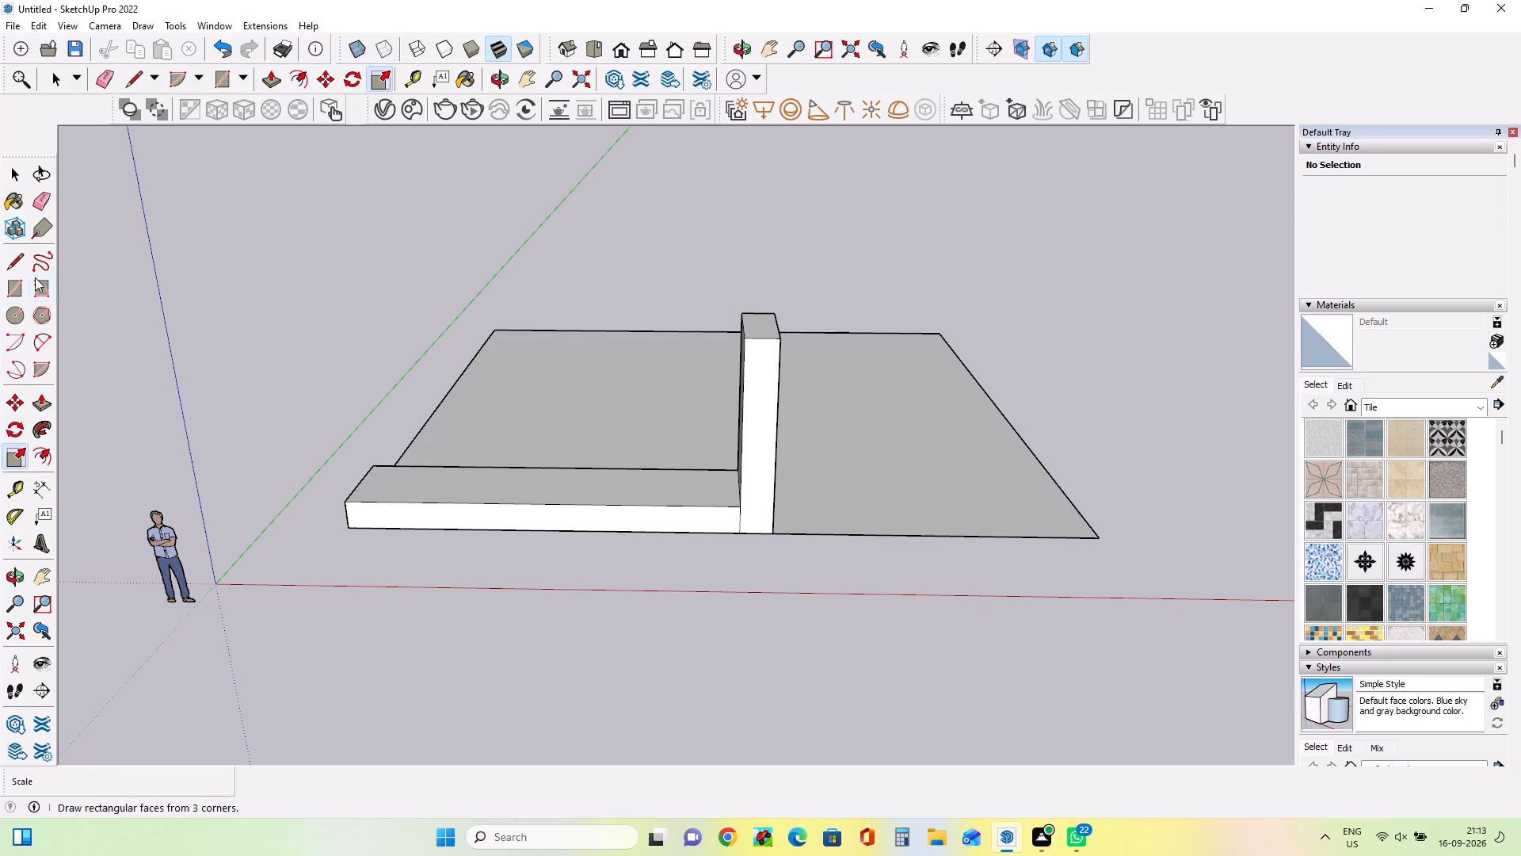
left_click(13, 292)
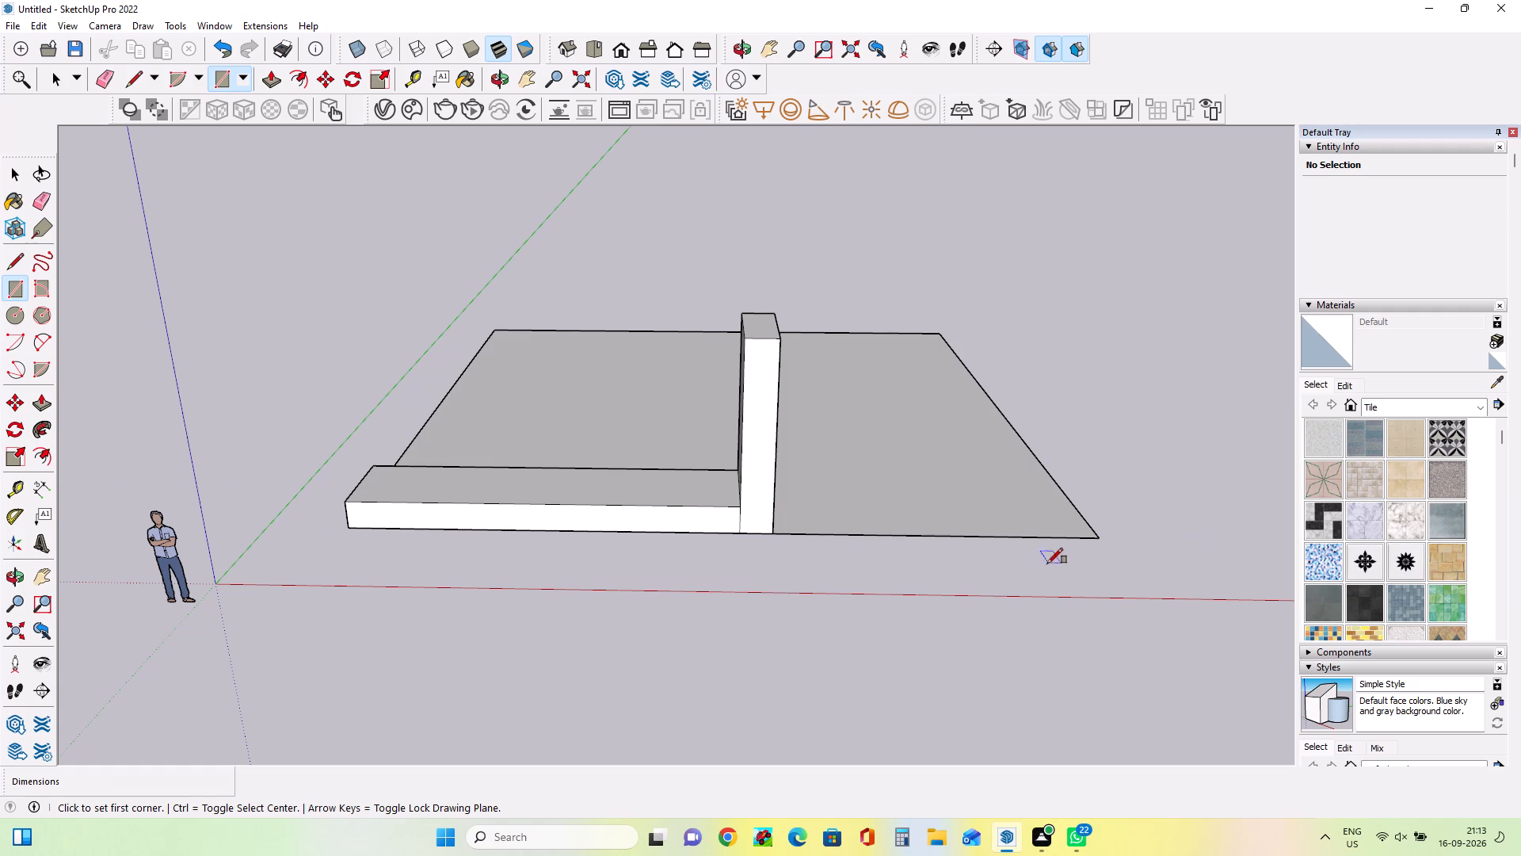
middle_click_drag(1080, 523, 695, 690)
scroll(833, 687, "down", 5)
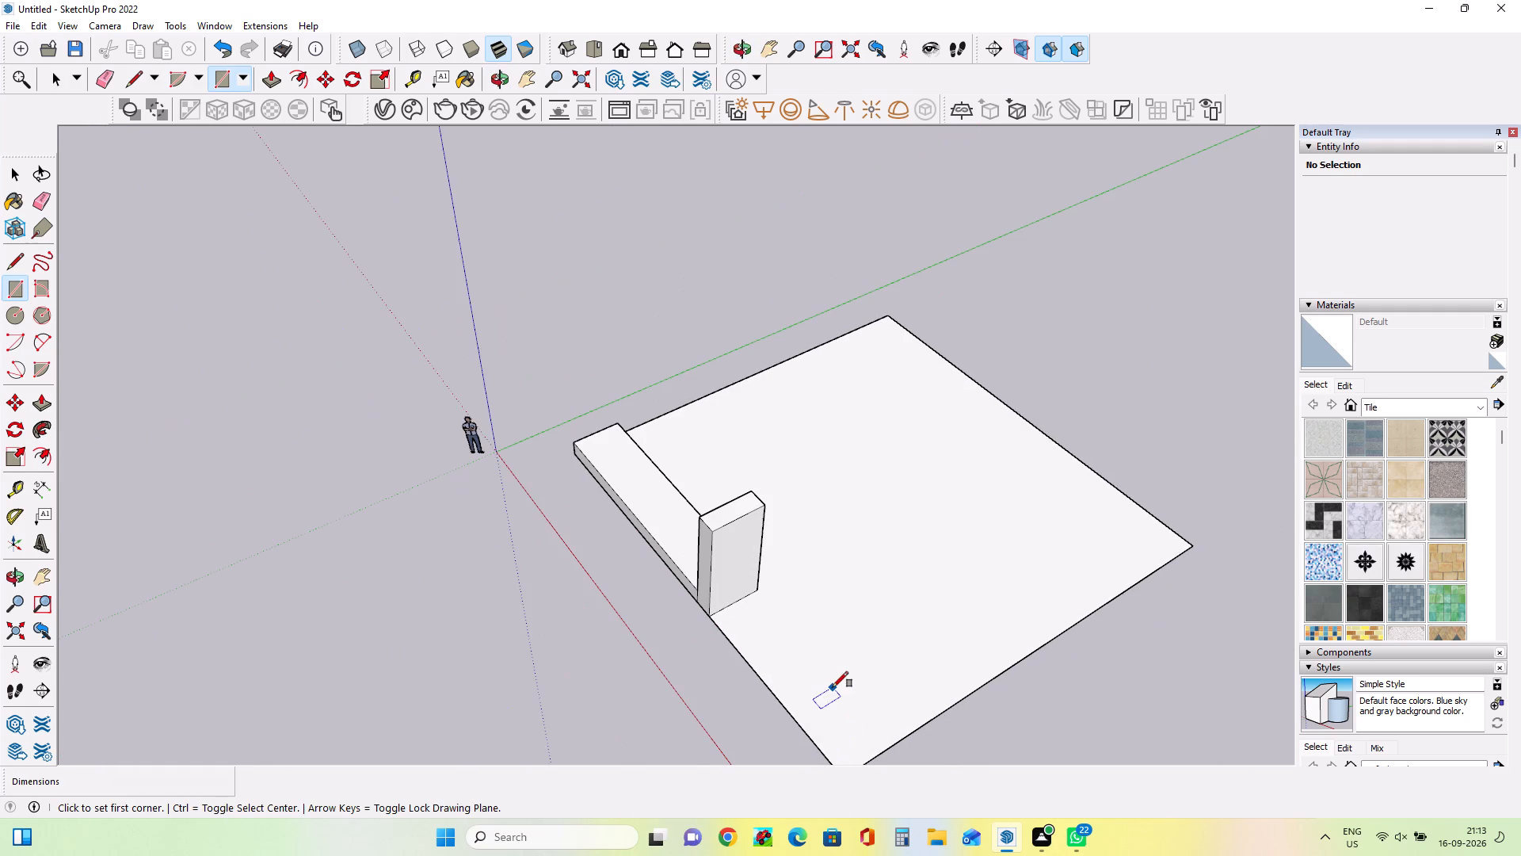
middle_click_drag(870, 717, 796, 571)
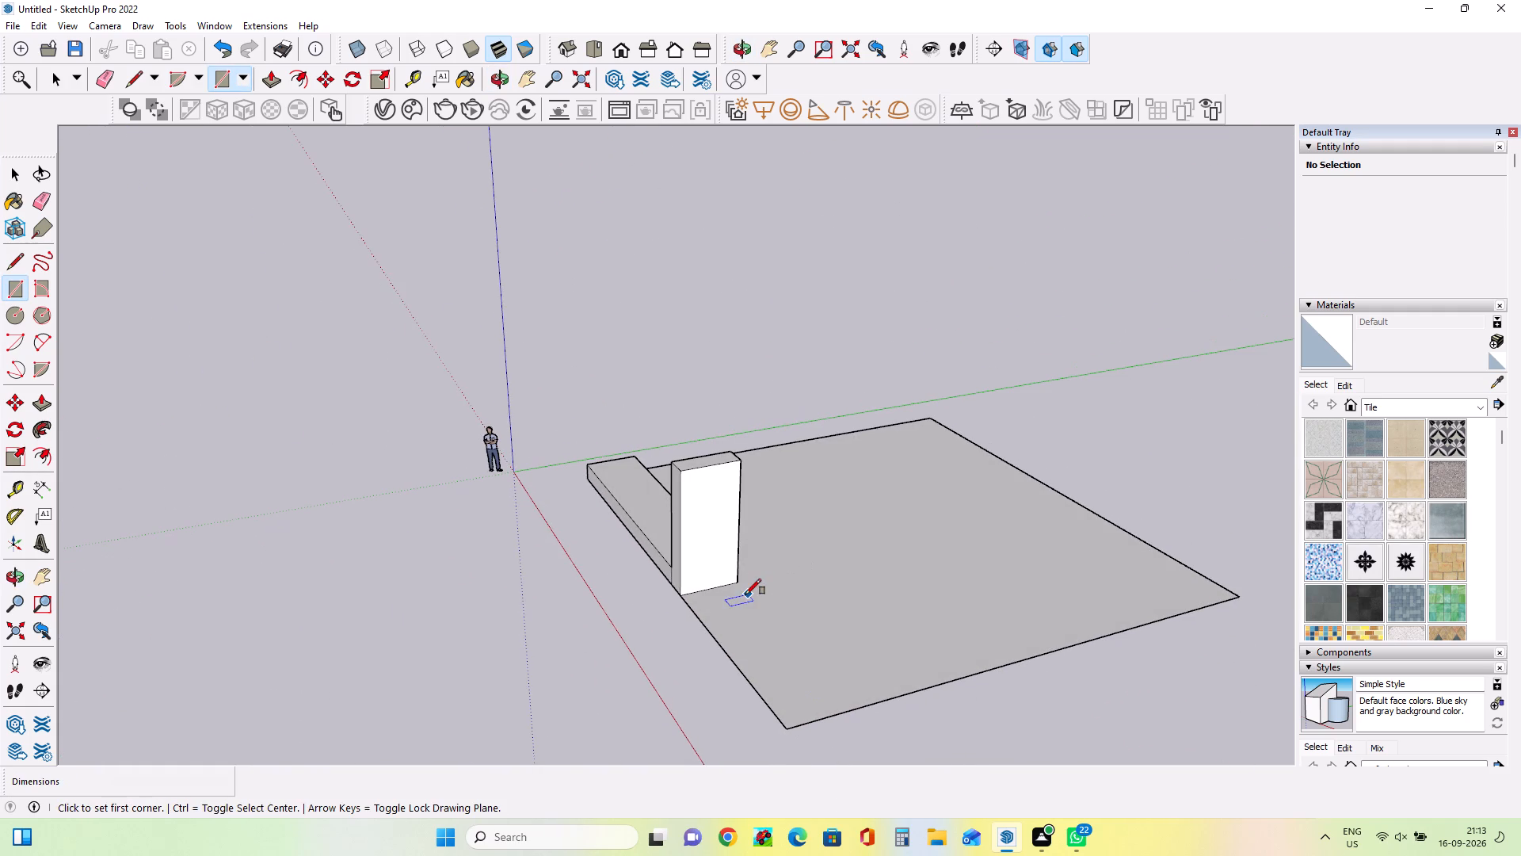
left_click(853, 709)
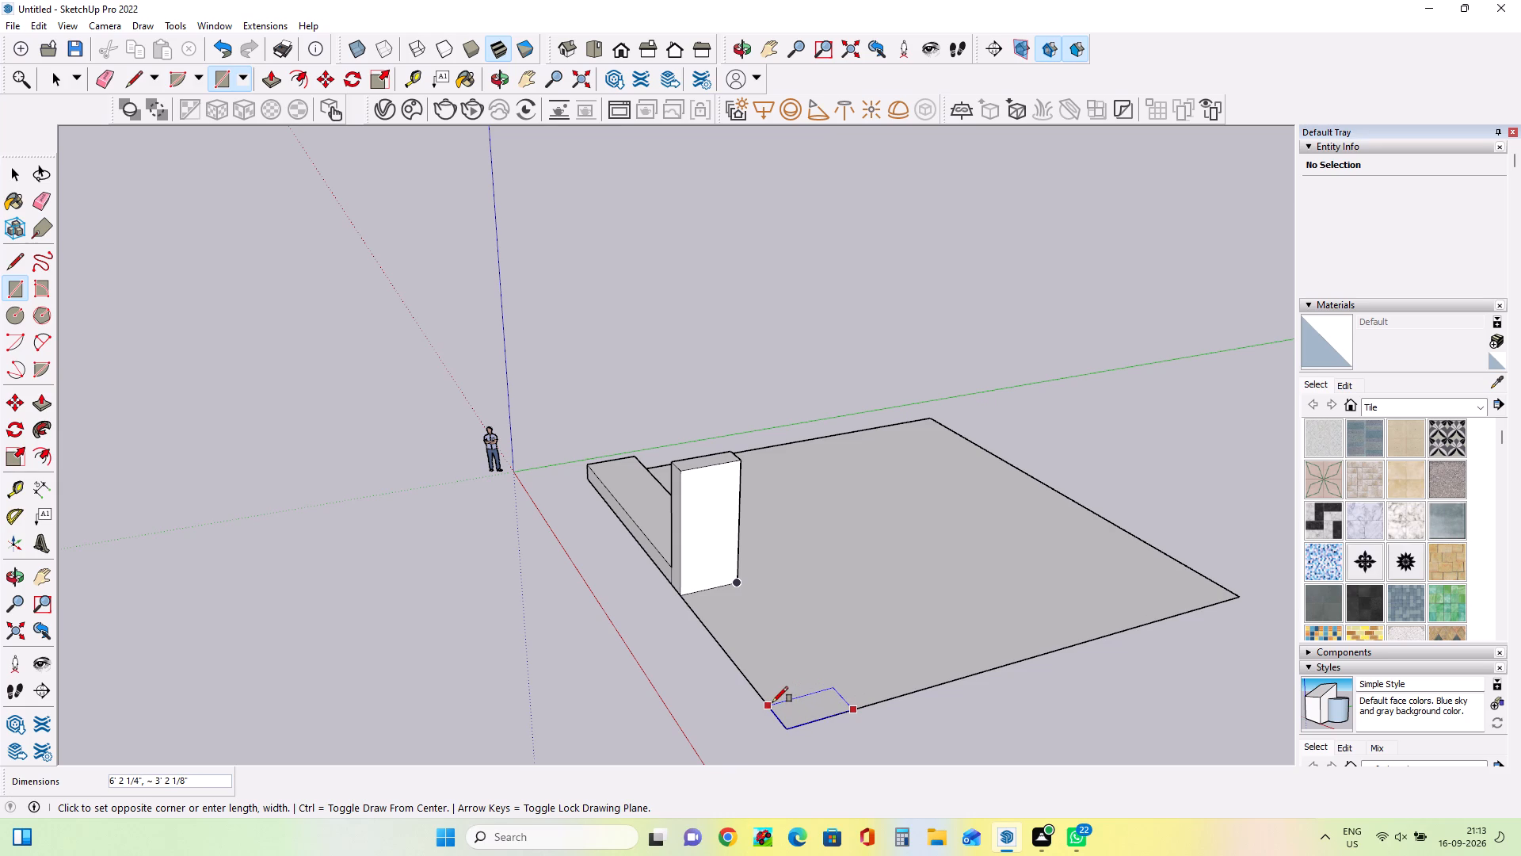
left_click(772, 702)
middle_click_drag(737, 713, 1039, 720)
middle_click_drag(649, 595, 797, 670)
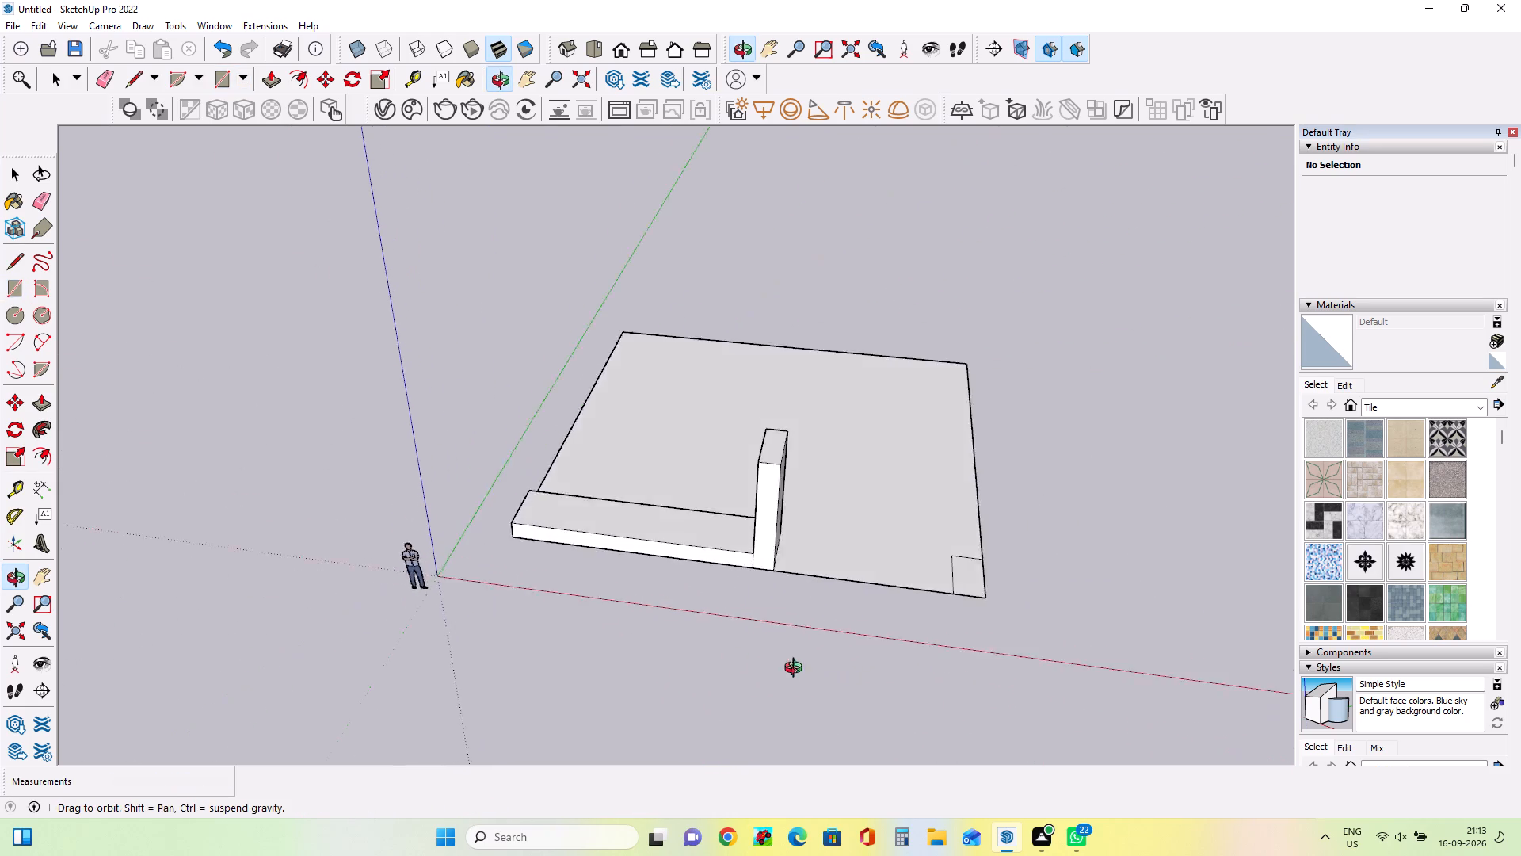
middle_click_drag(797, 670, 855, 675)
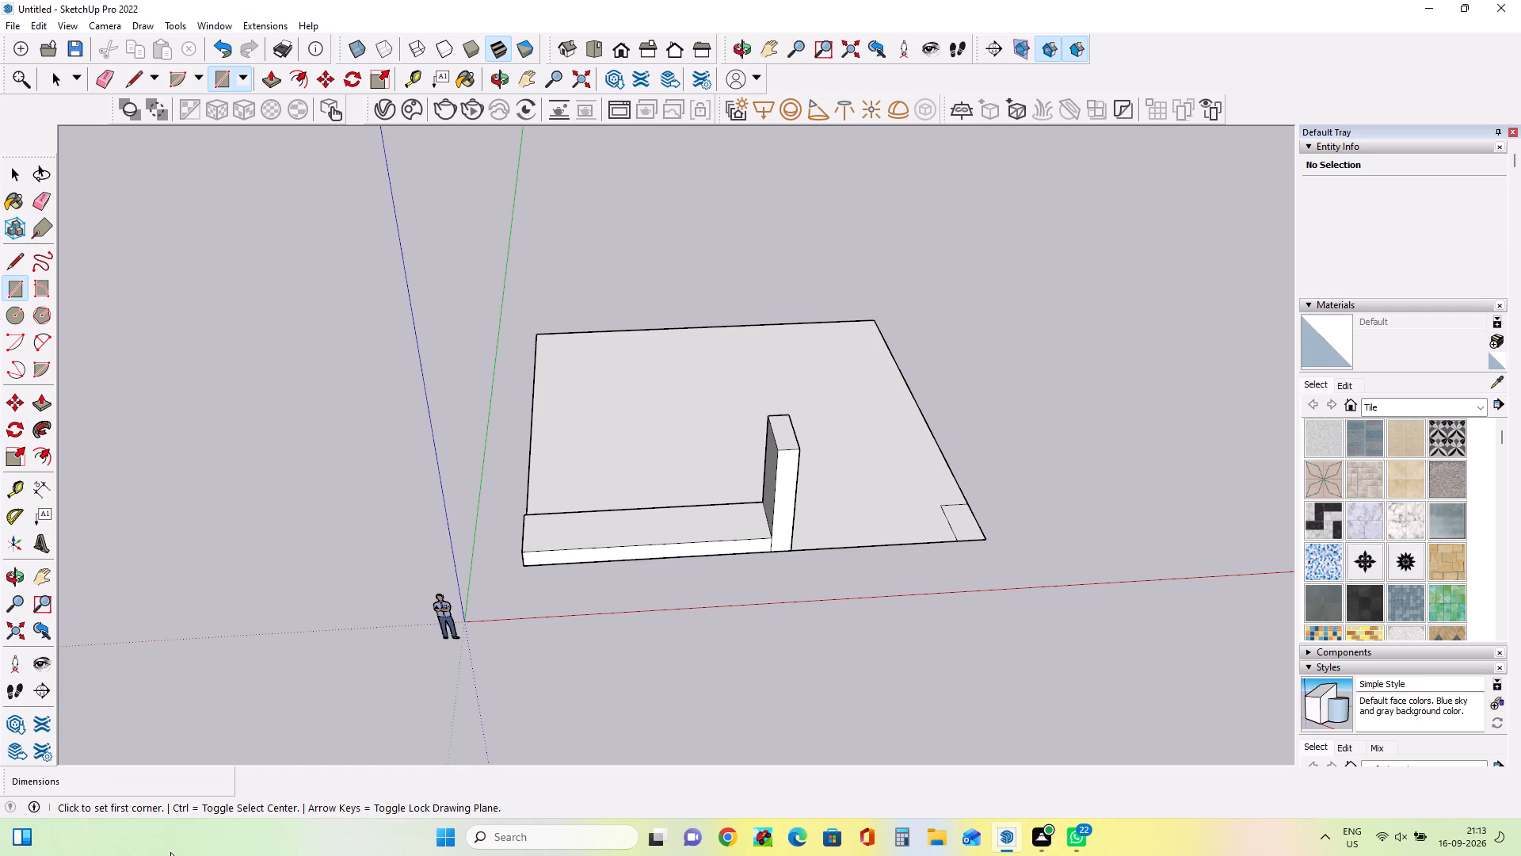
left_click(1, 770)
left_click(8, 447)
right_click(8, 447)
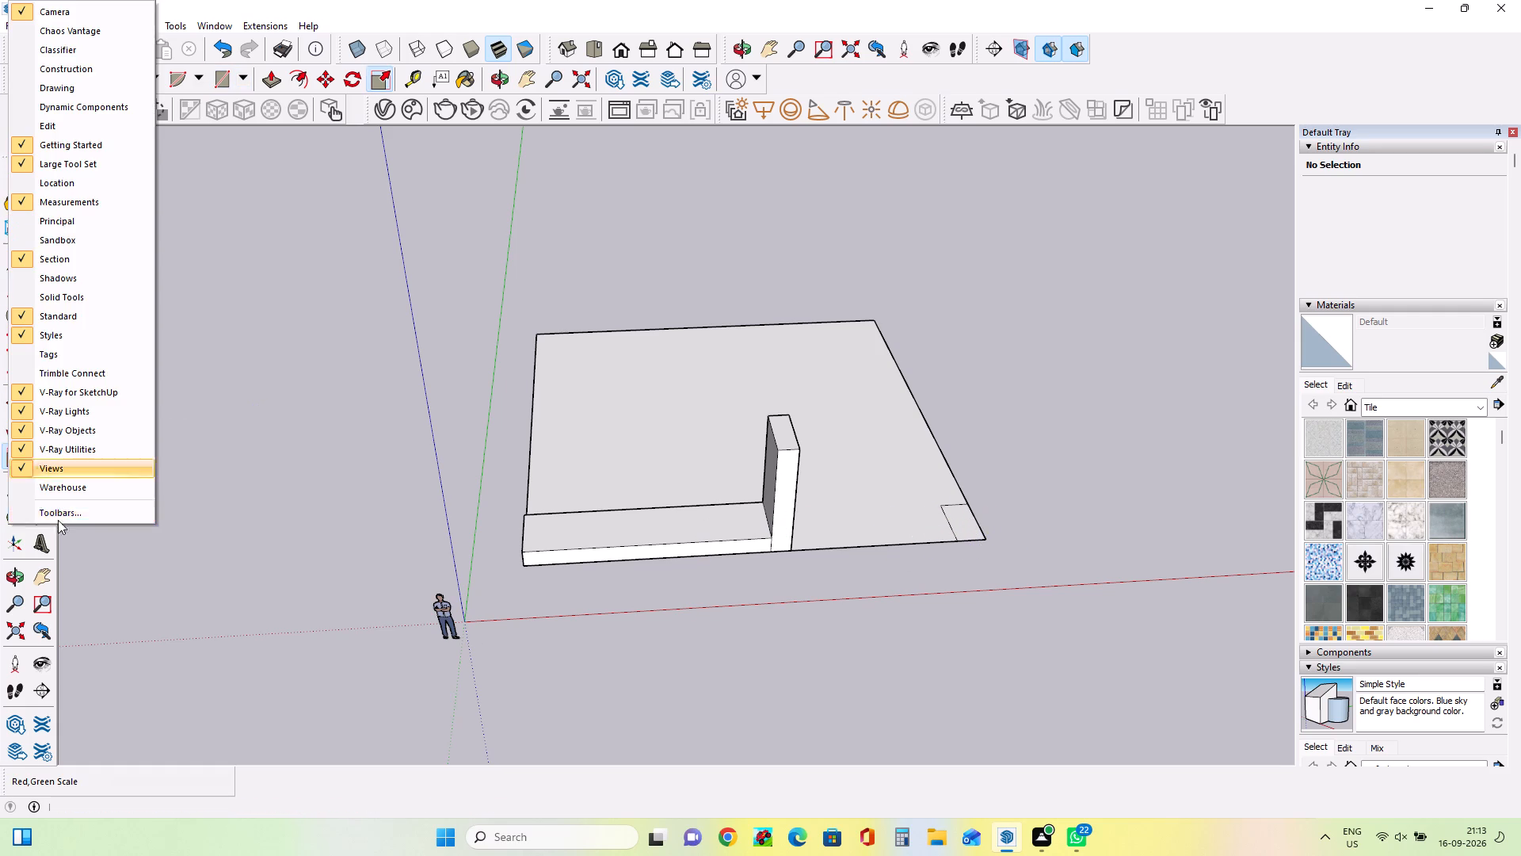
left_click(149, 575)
Dimension the tall block's front vertical edge that rises above the low block.
left_click(38, 491)
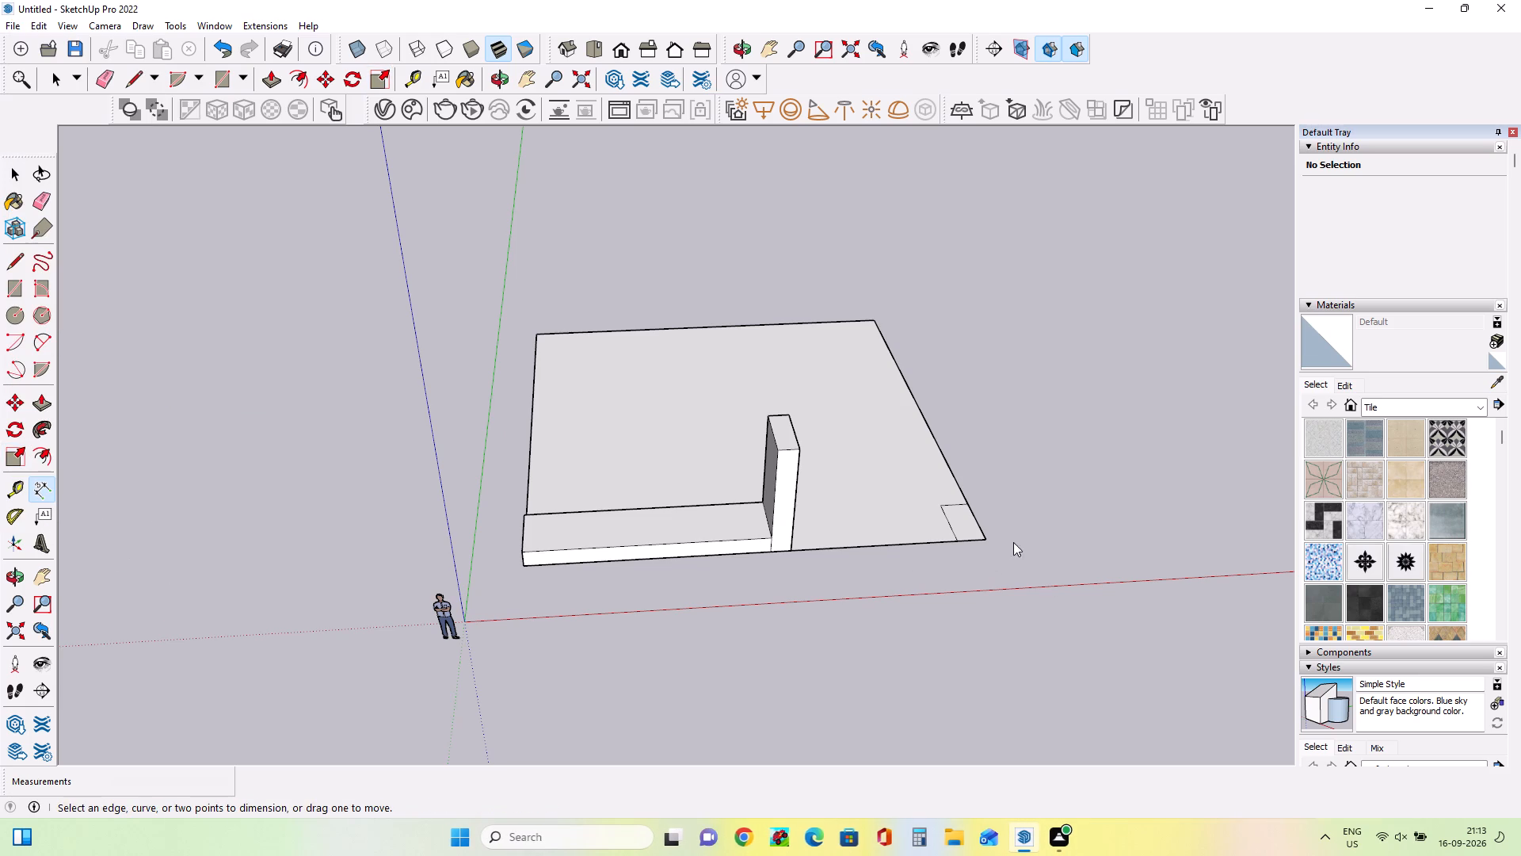
left_click(772, 525)
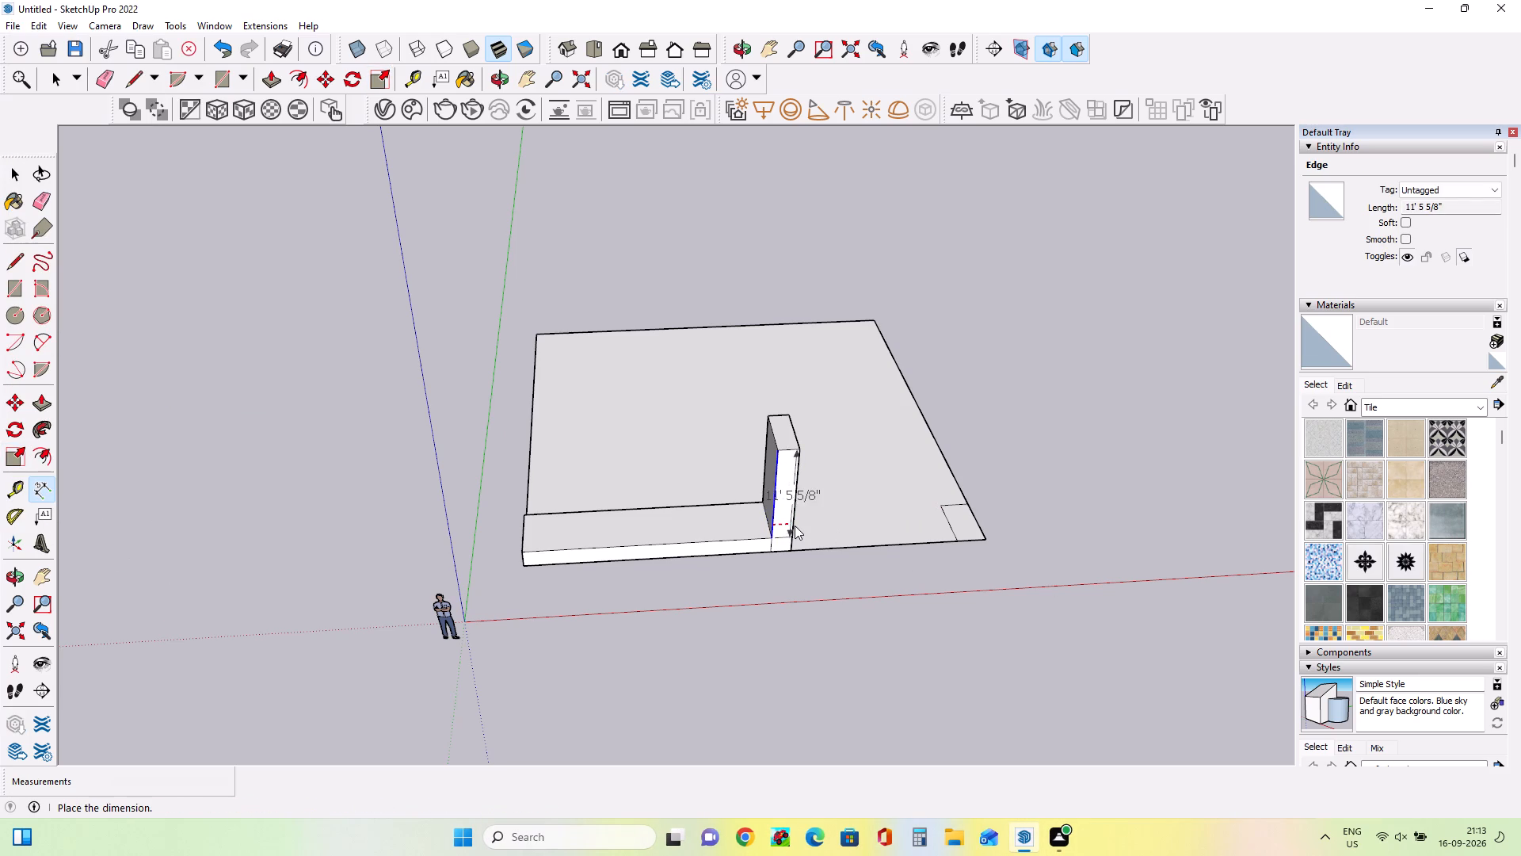
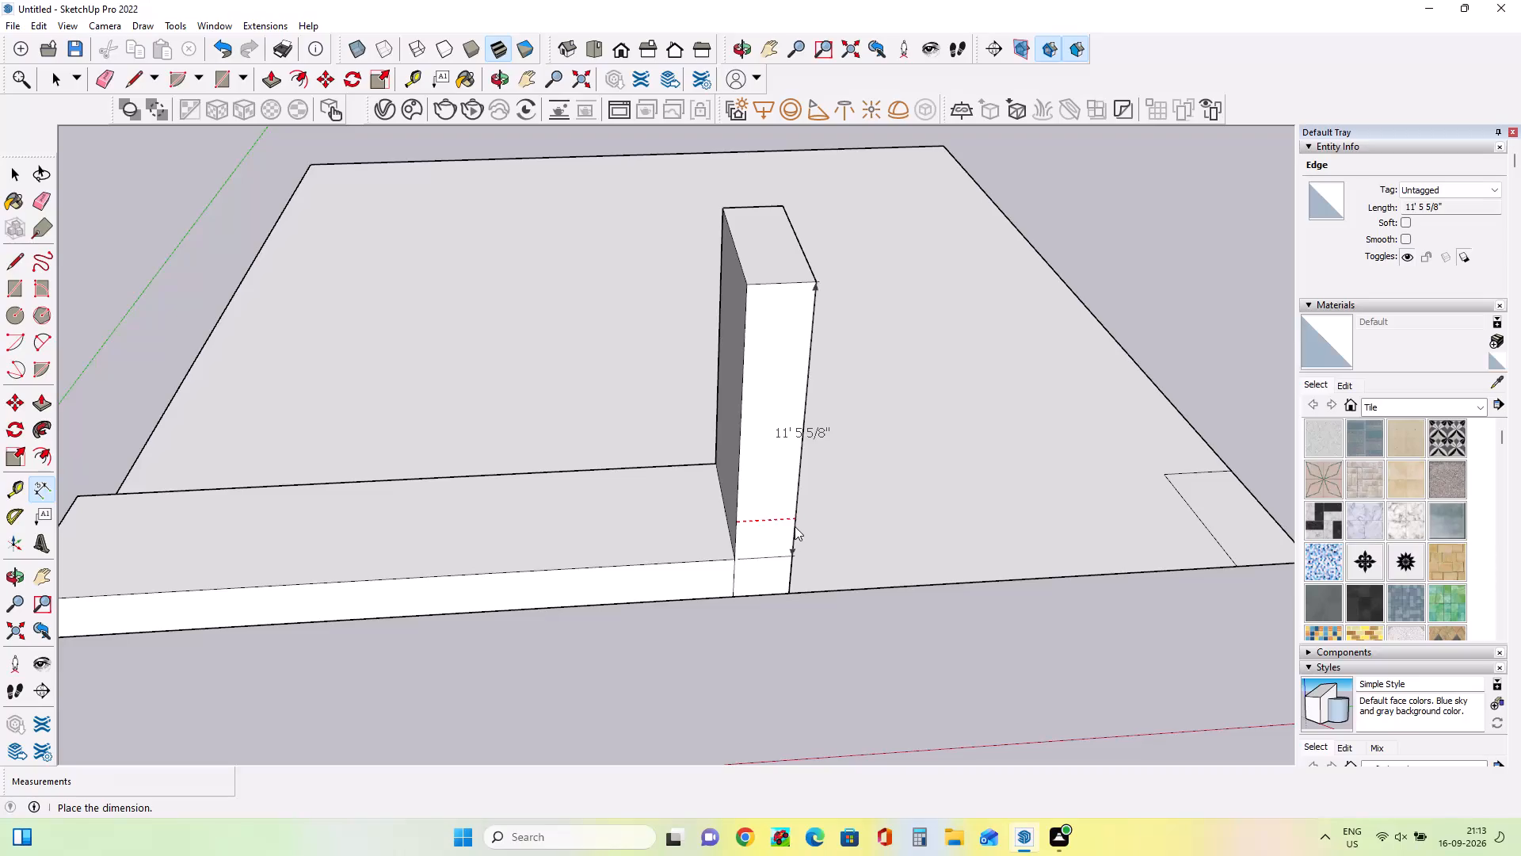
Measure the corner rectangle's width from its inner side edge to the plot's side edge.
key("Escape")
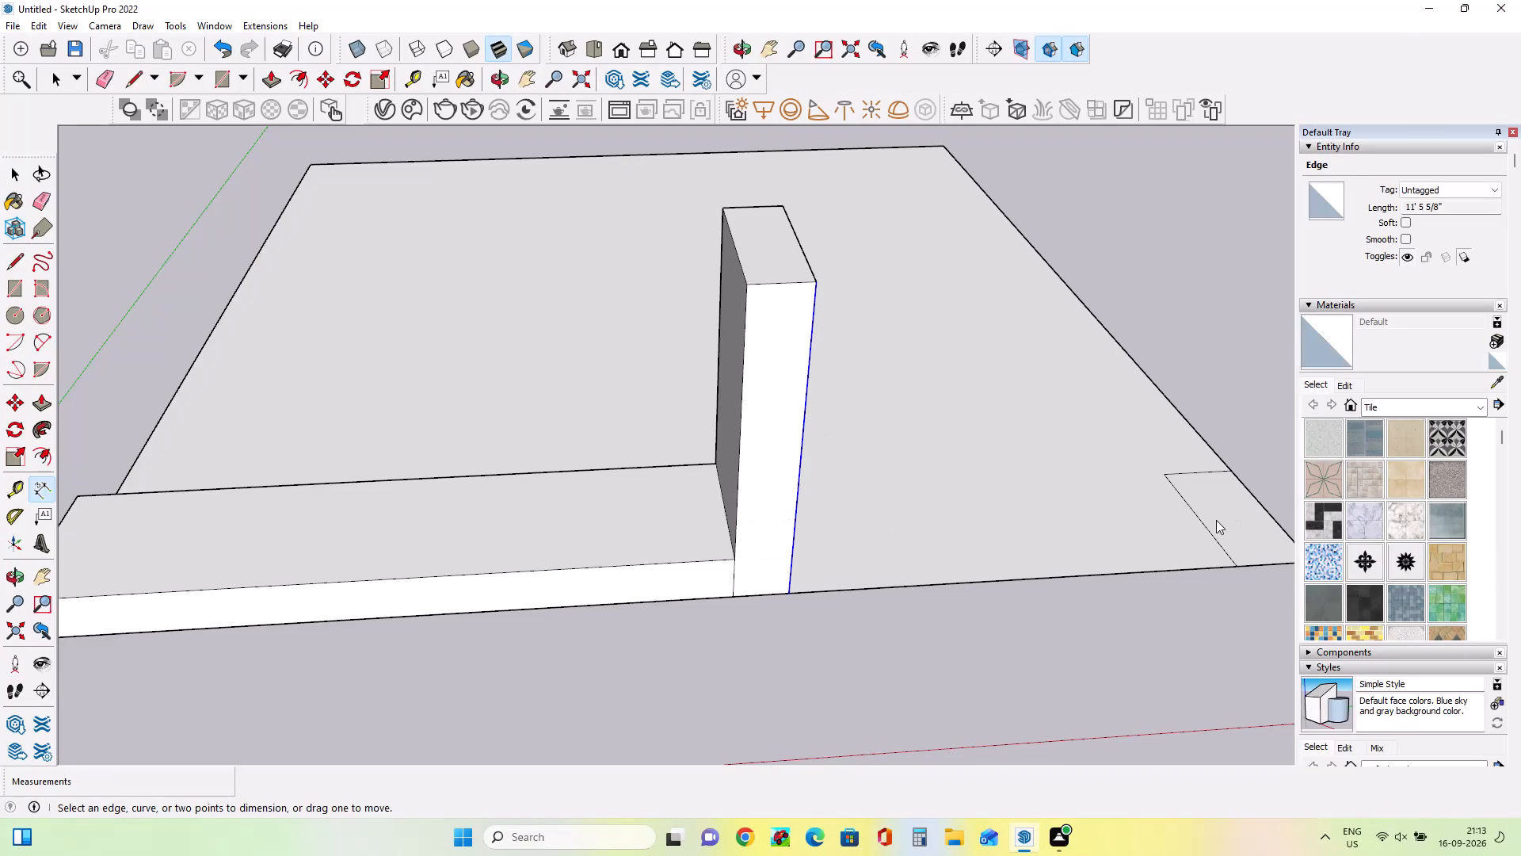
left_click(1205, 525)
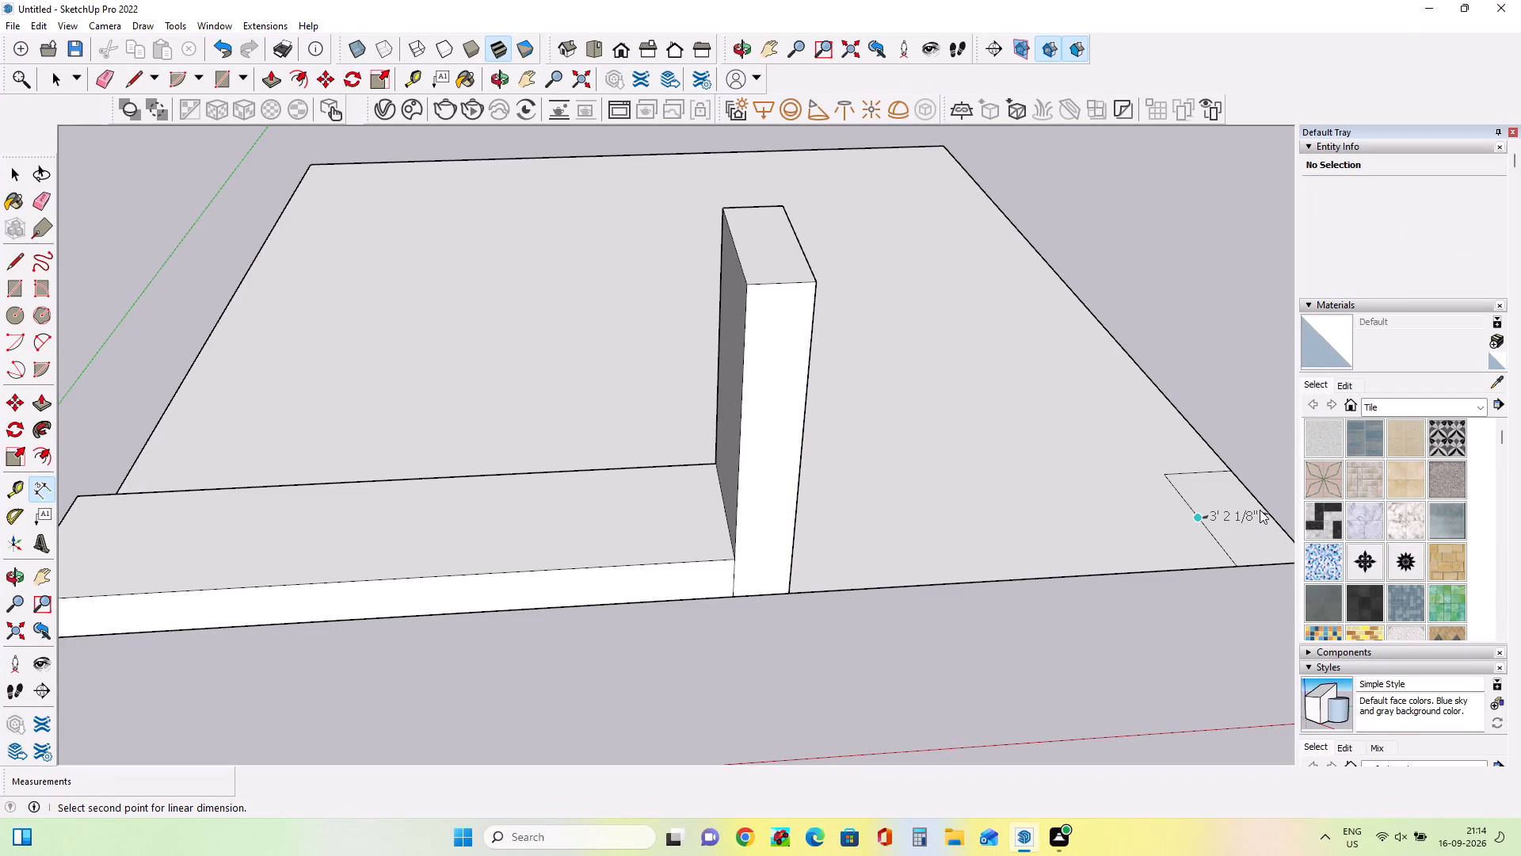
middle_click(1260, 510)
middle_click_drag(1260, 510, 1191, 520)
middle_click(1191, 520)
key("Escape")
scroll(766, 487, "down", 10)
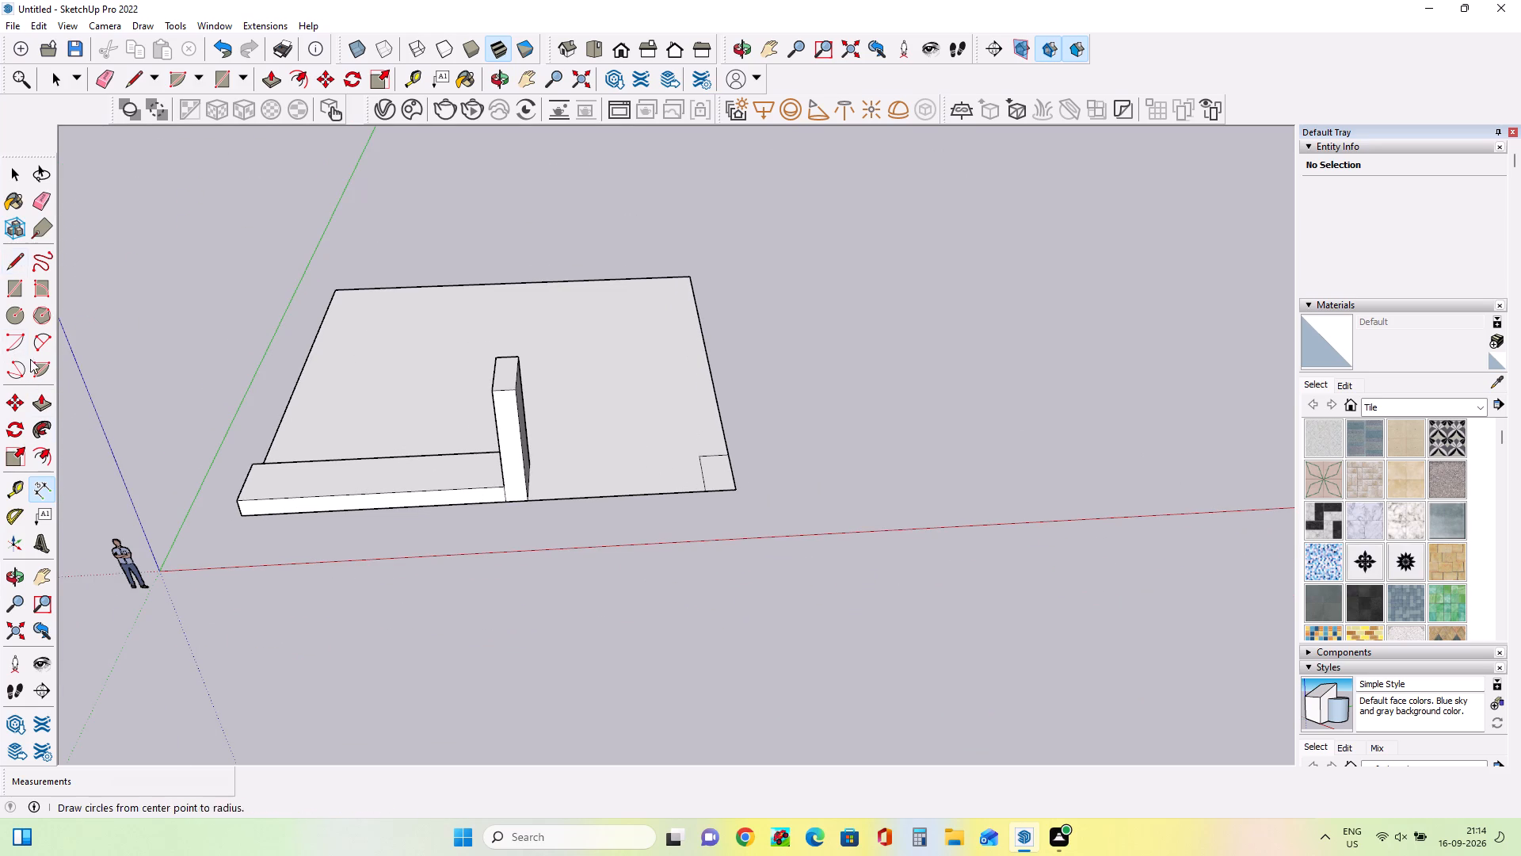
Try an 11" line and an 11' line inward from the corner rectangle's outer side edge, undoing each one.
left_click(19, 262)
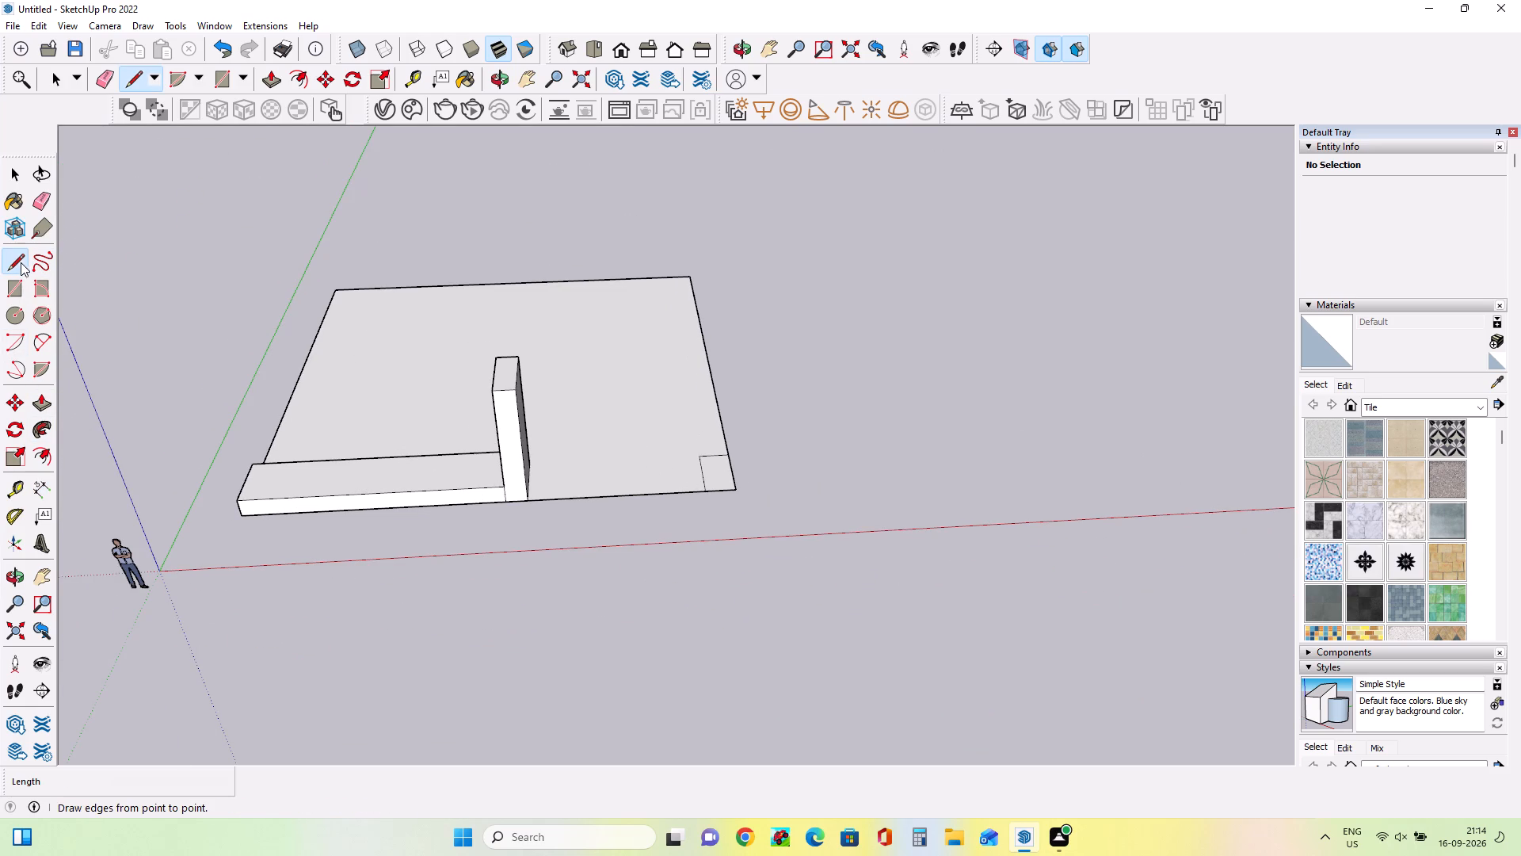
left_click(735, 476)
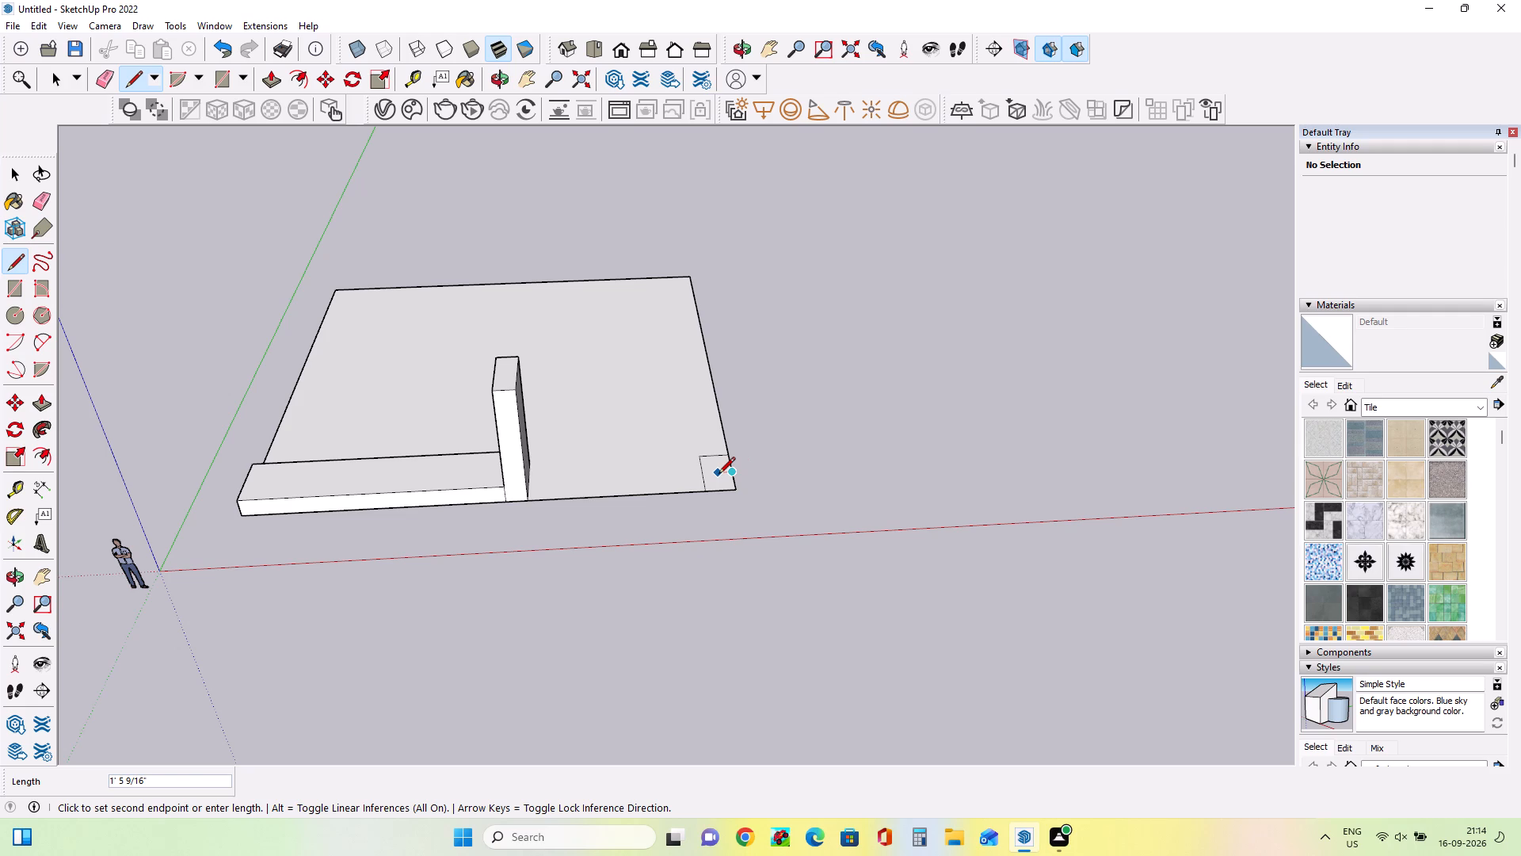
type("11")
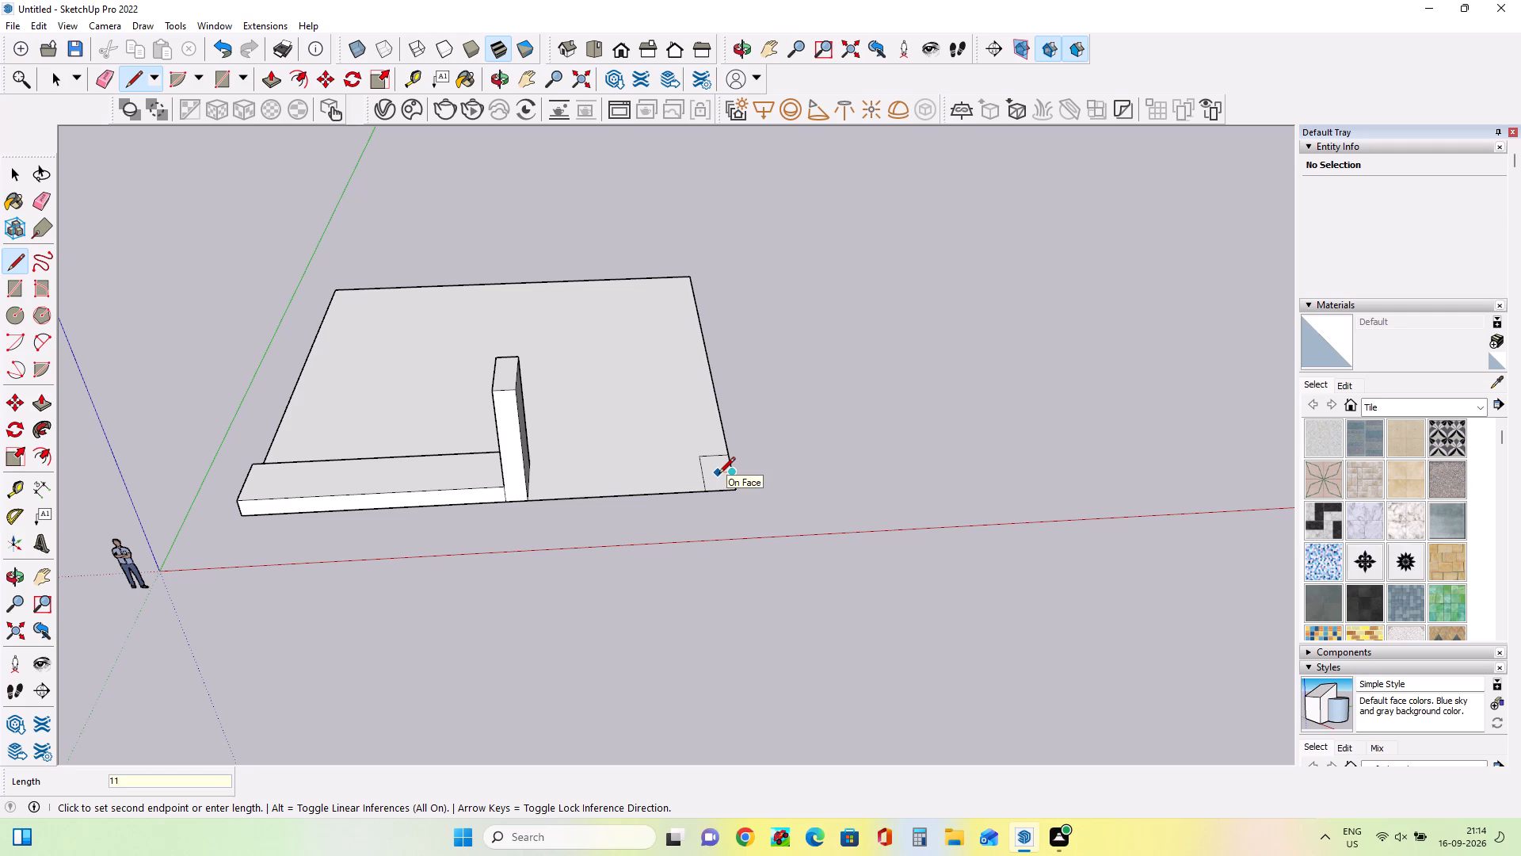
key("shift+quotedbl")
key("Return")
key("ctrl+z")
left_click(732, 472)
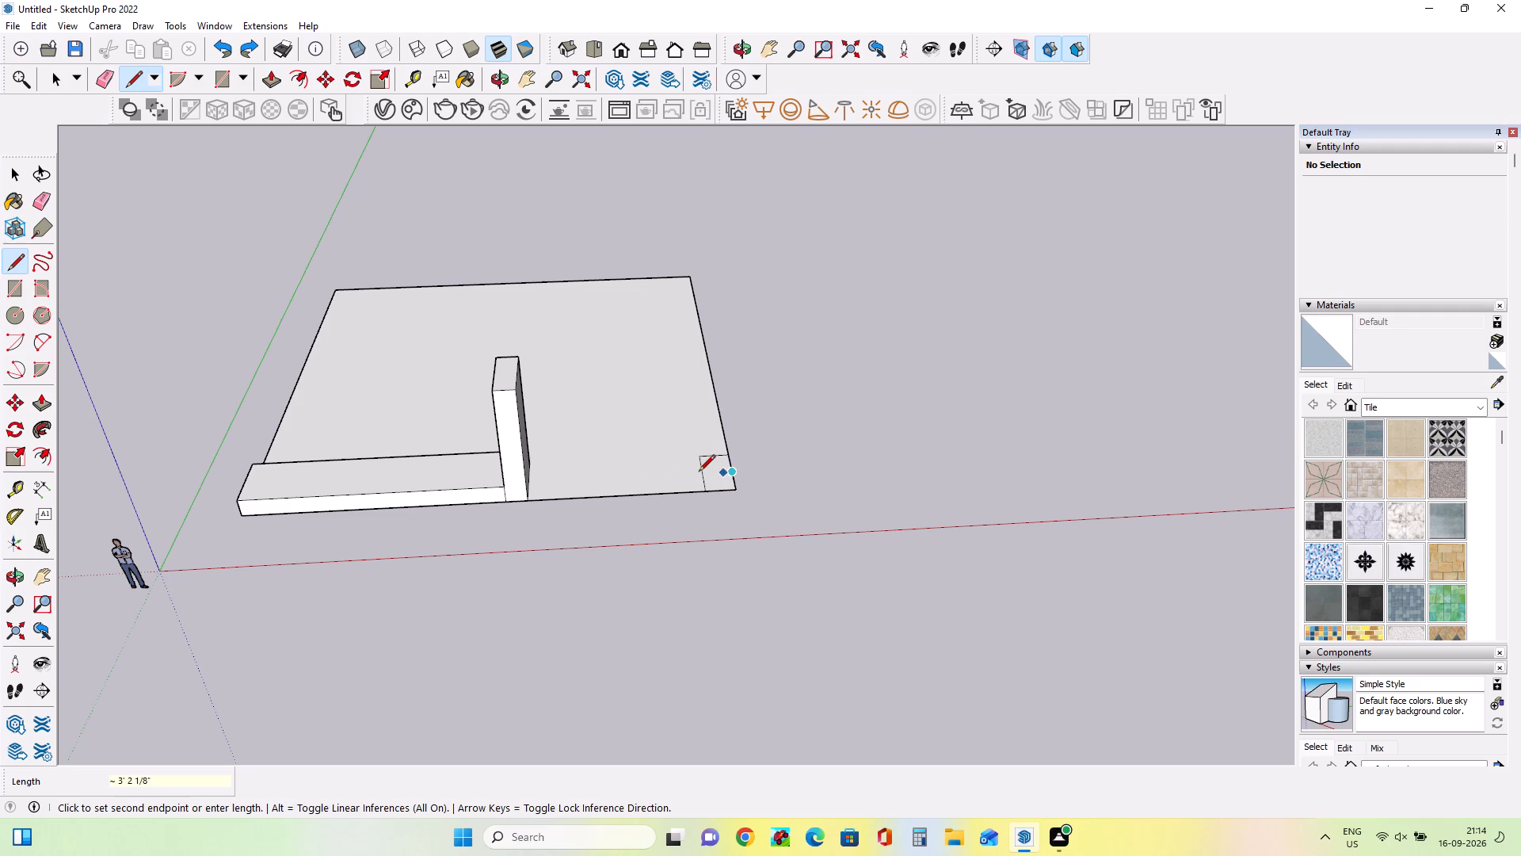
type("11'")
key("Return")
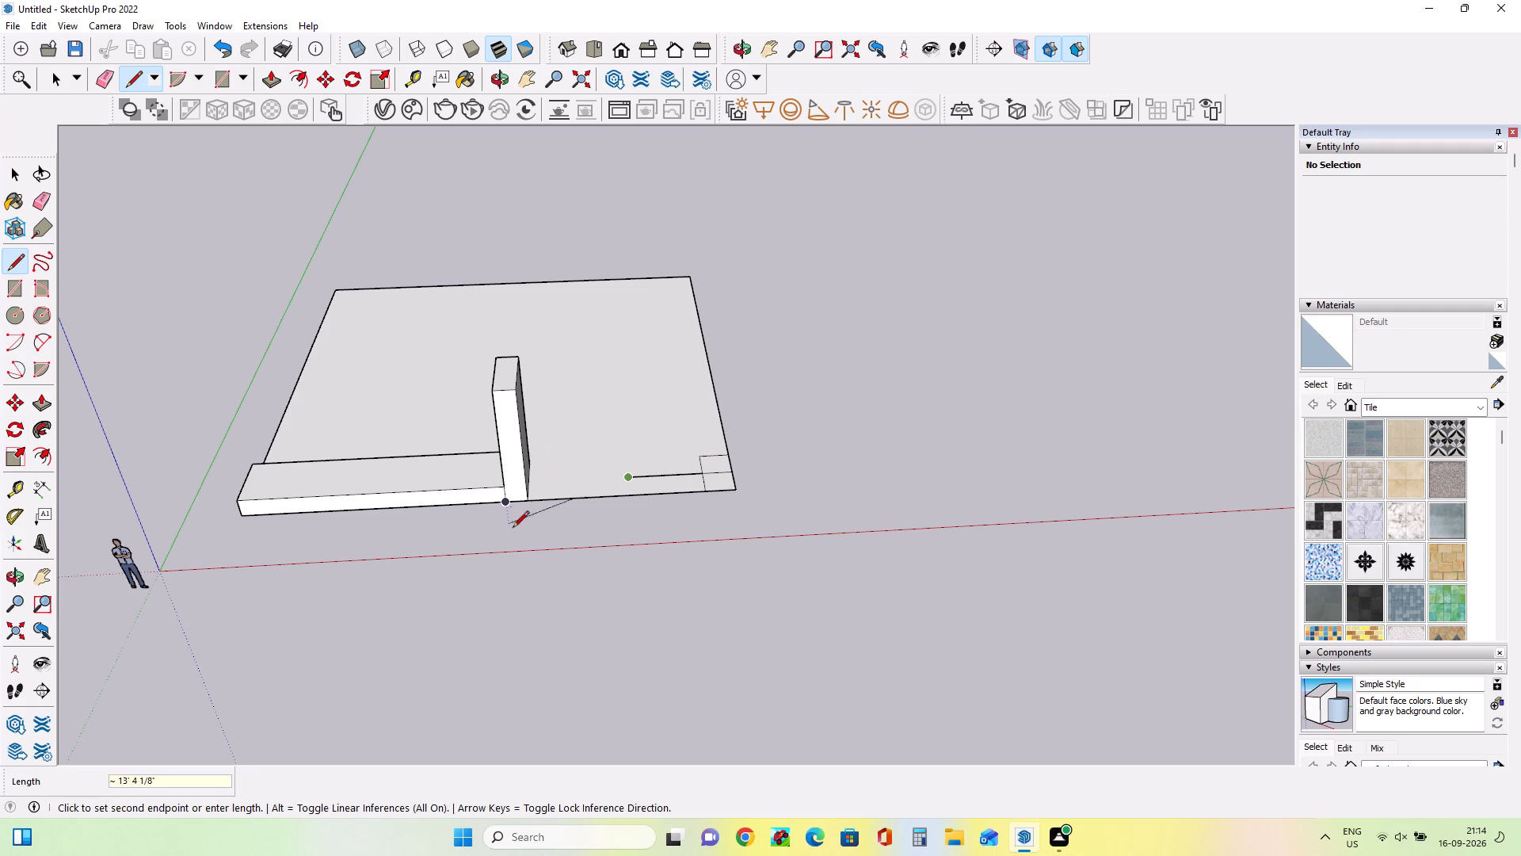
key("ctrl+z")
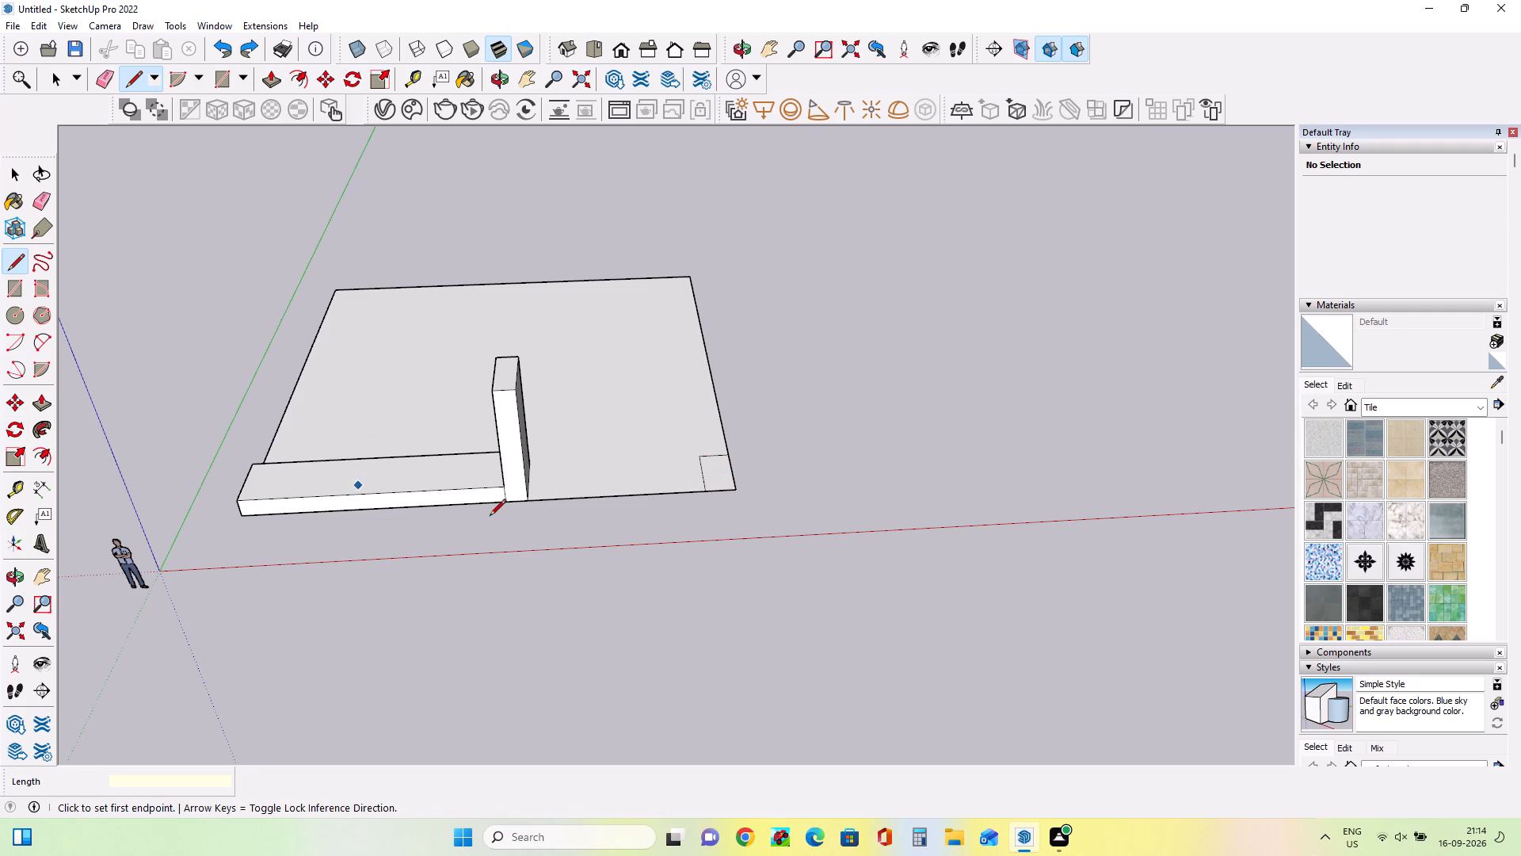
Measure the tall block's front vertical edge above the low block and the width of its front face along the base.
scroll(490, 517, "up", 5)
middle_click_drag(511, 534, 515, 494)
scroll(511, 534, "up", 1)
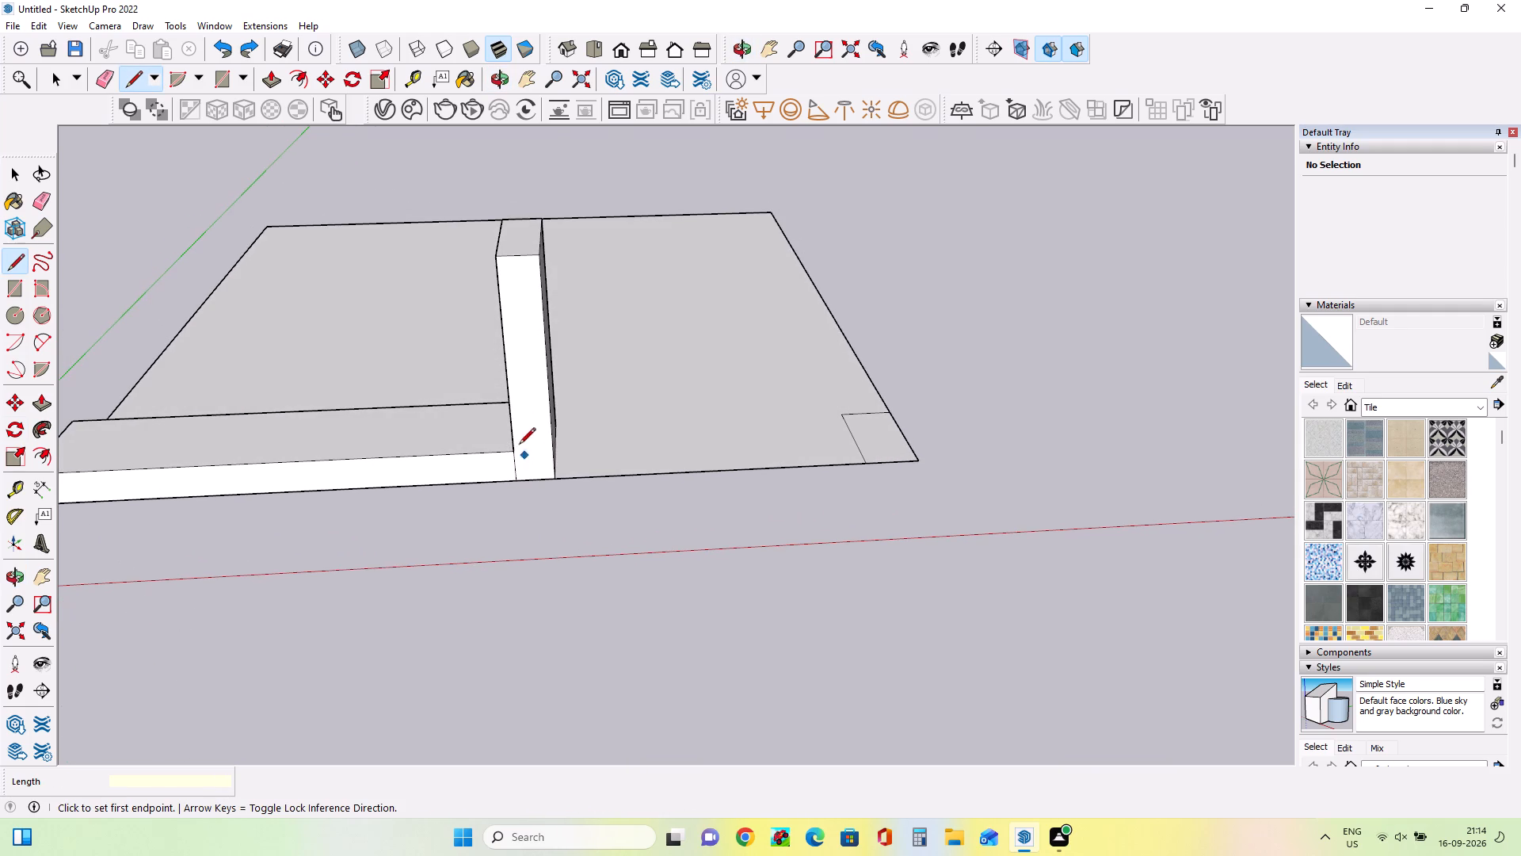
left_click(36, 488)
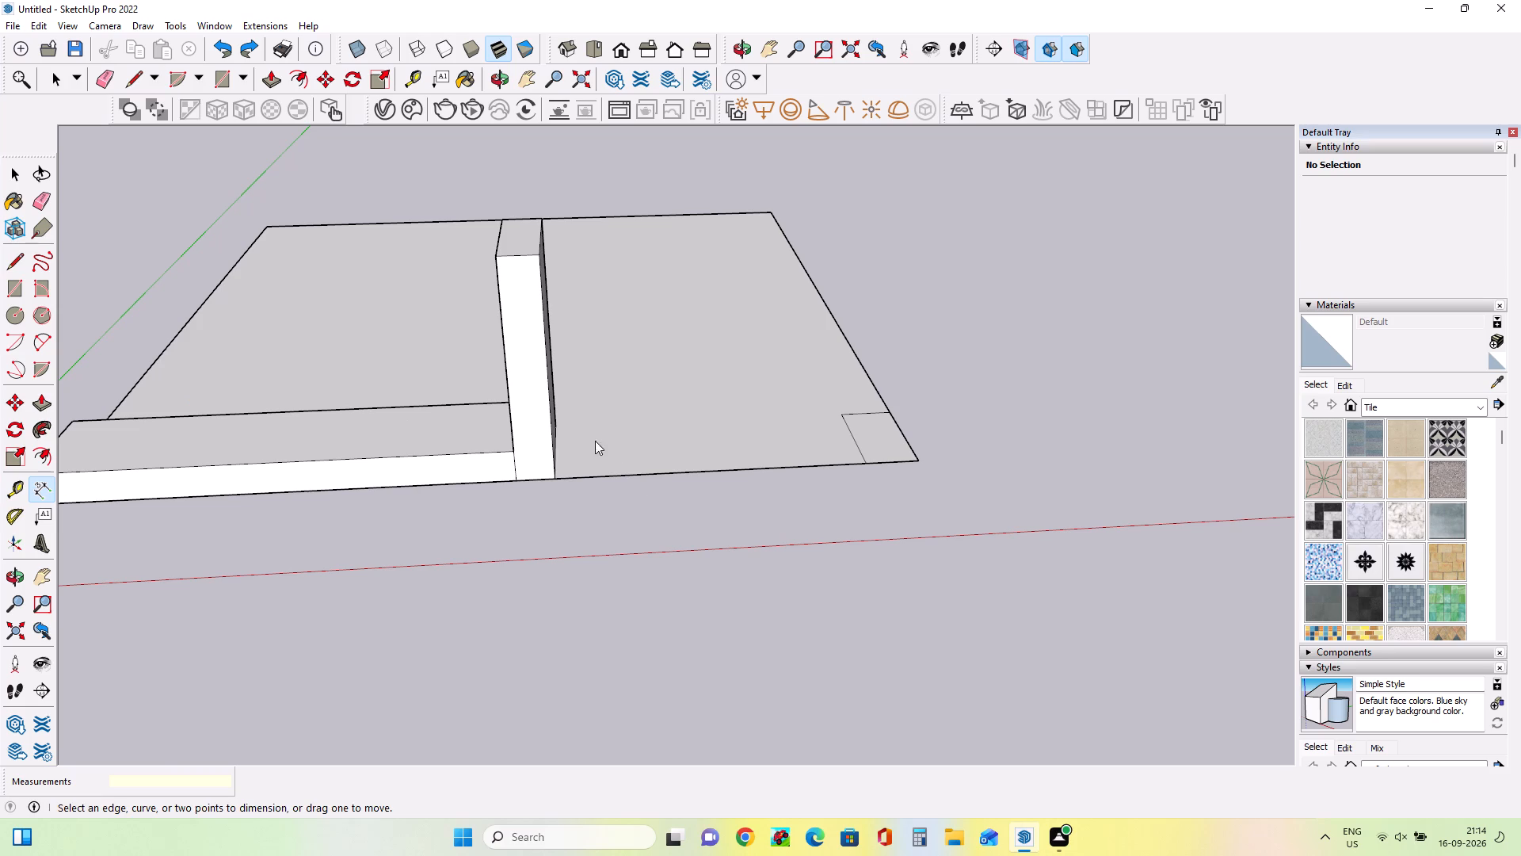
left_click(509, 418)
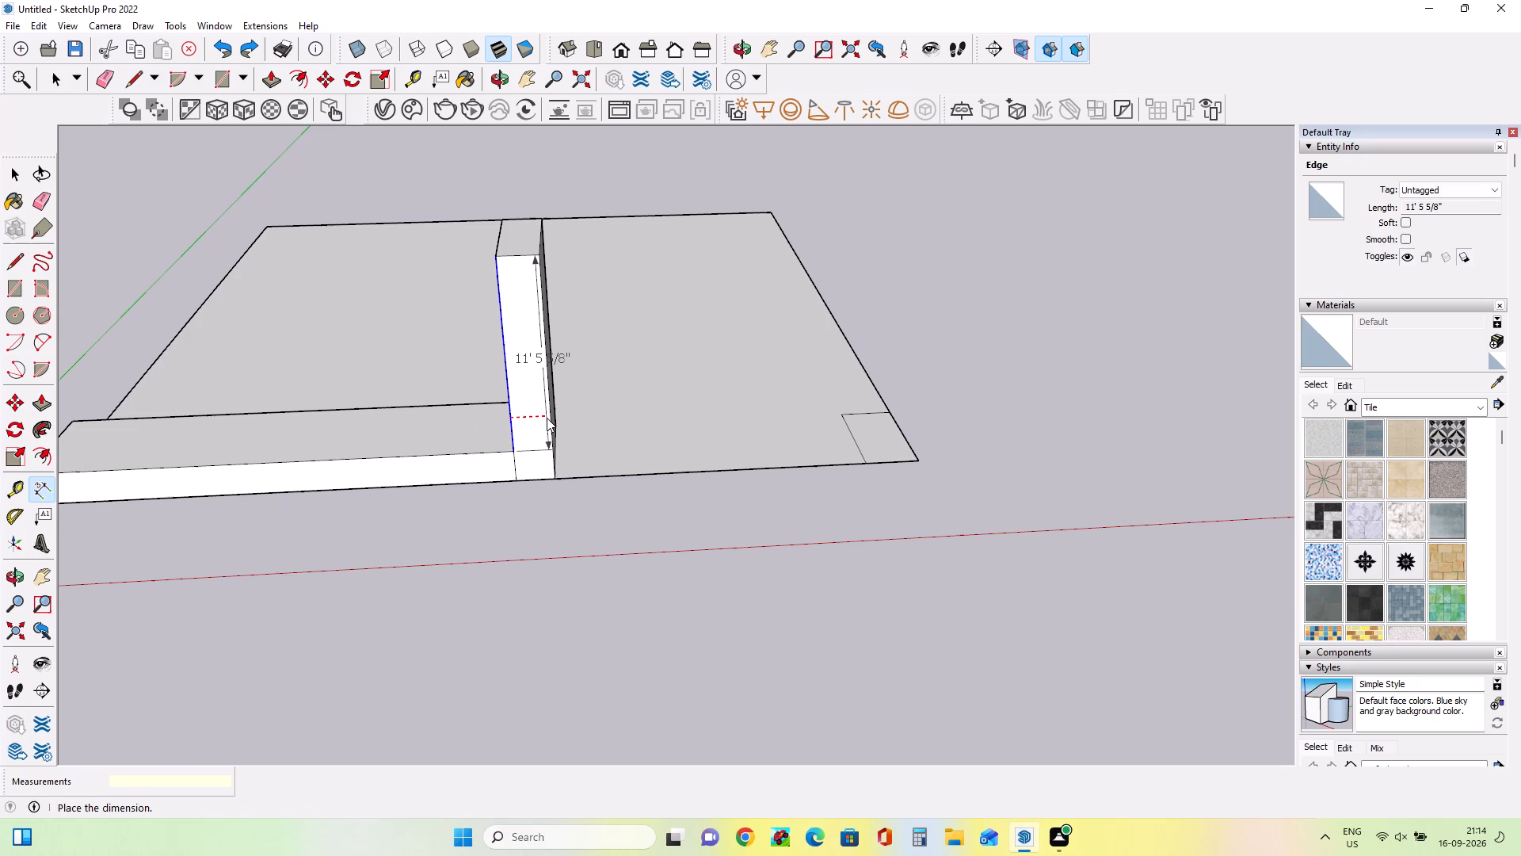
key("Escape")
left_click(520, 481)
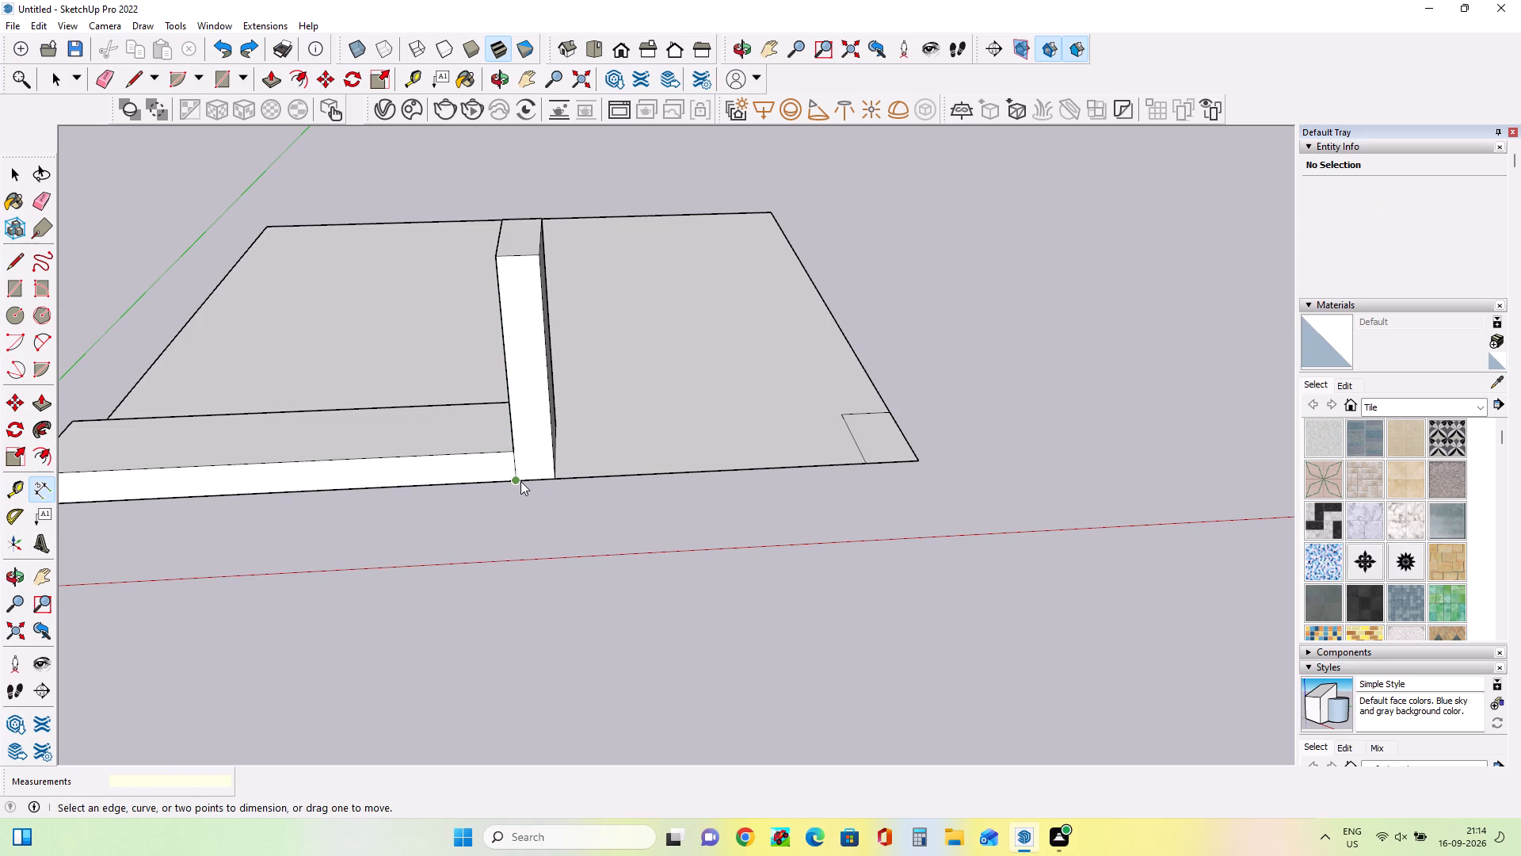
scroll(558, 476, "up", 10)
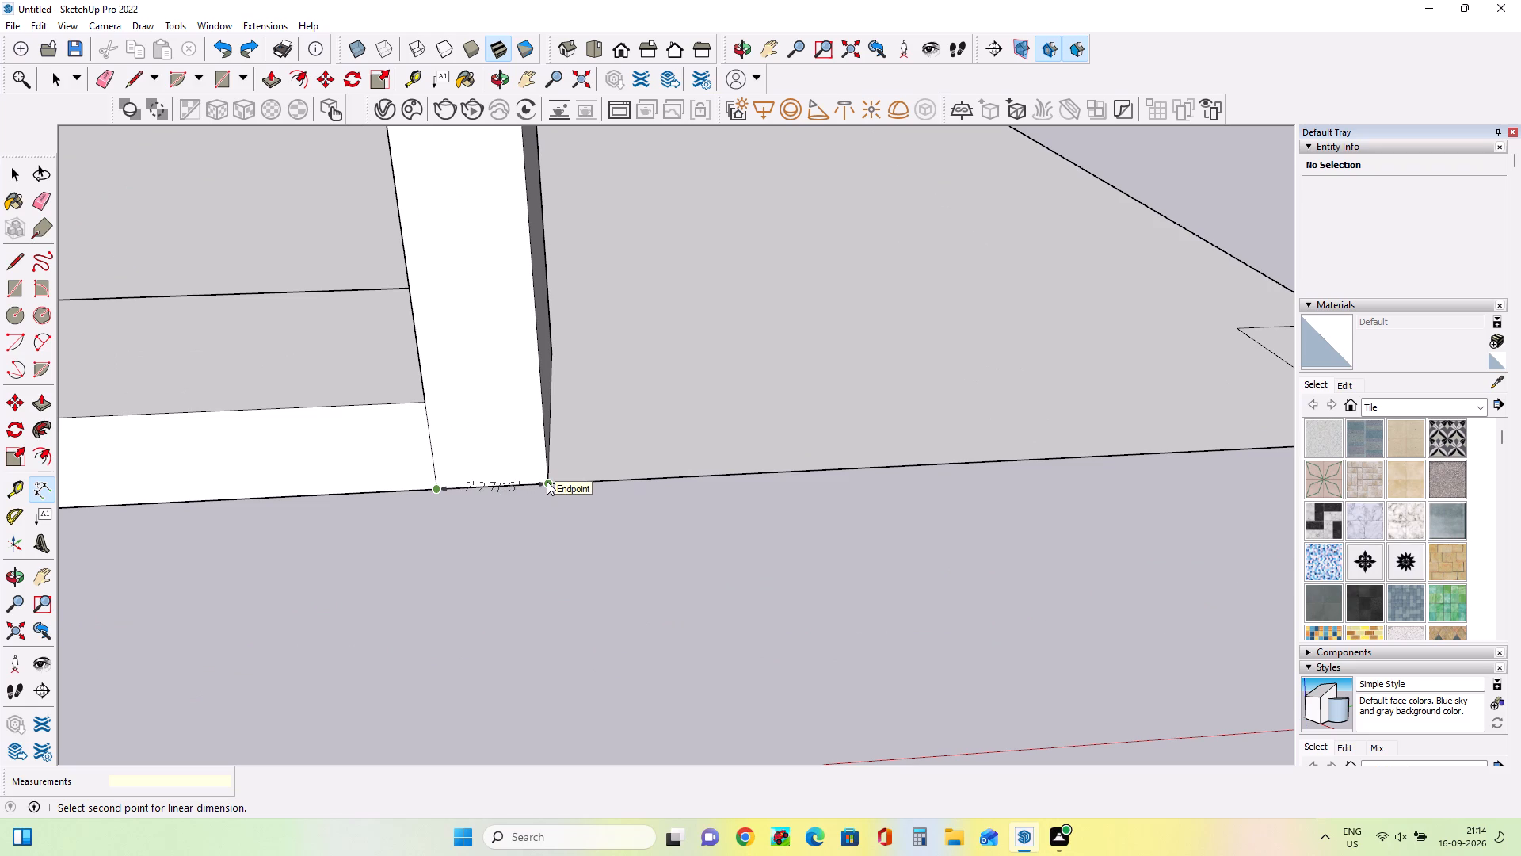
key("Escape")
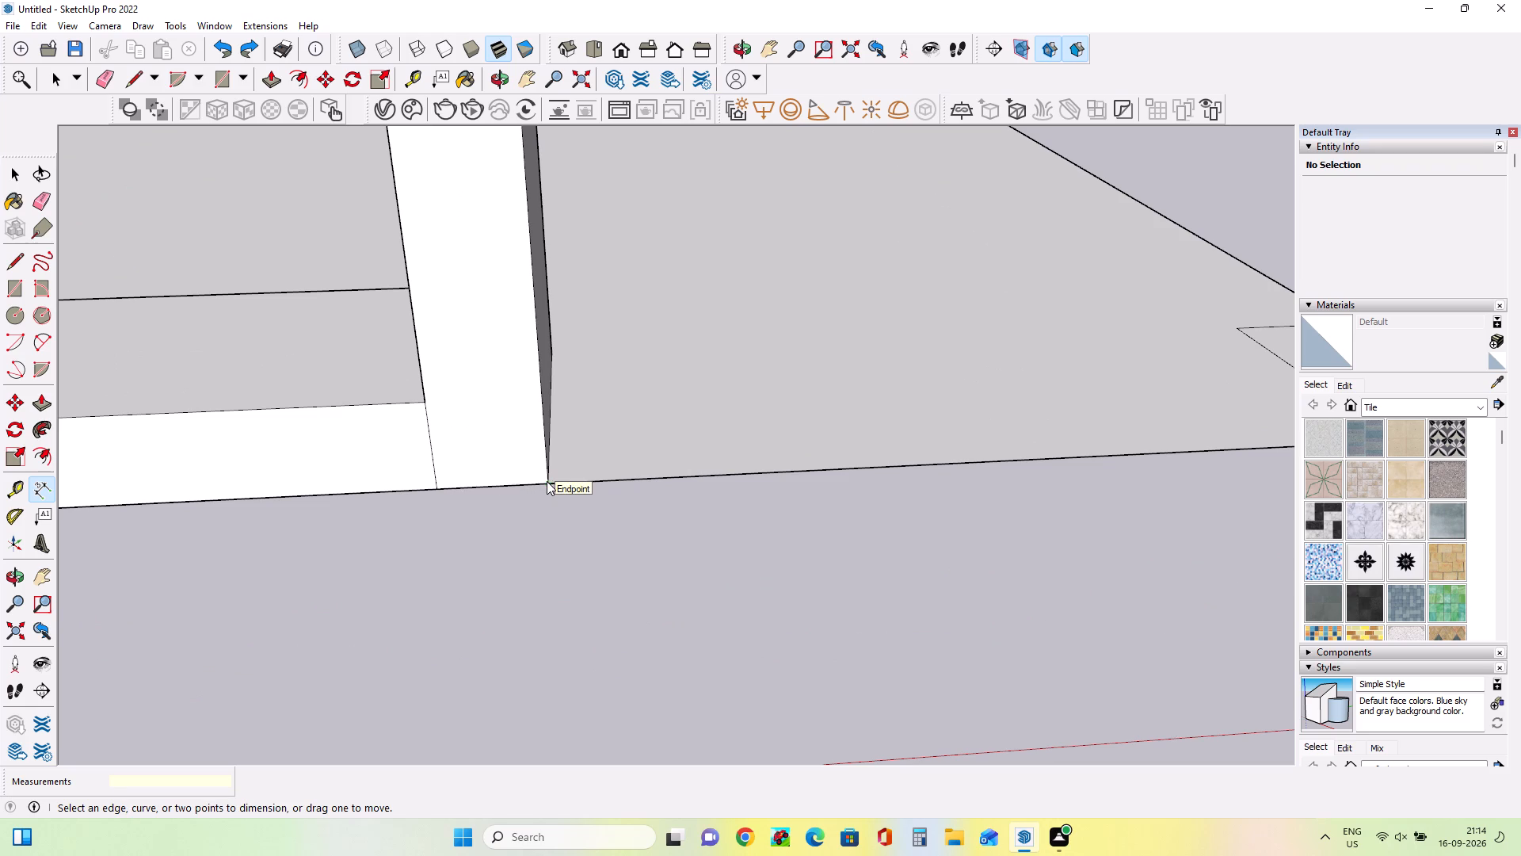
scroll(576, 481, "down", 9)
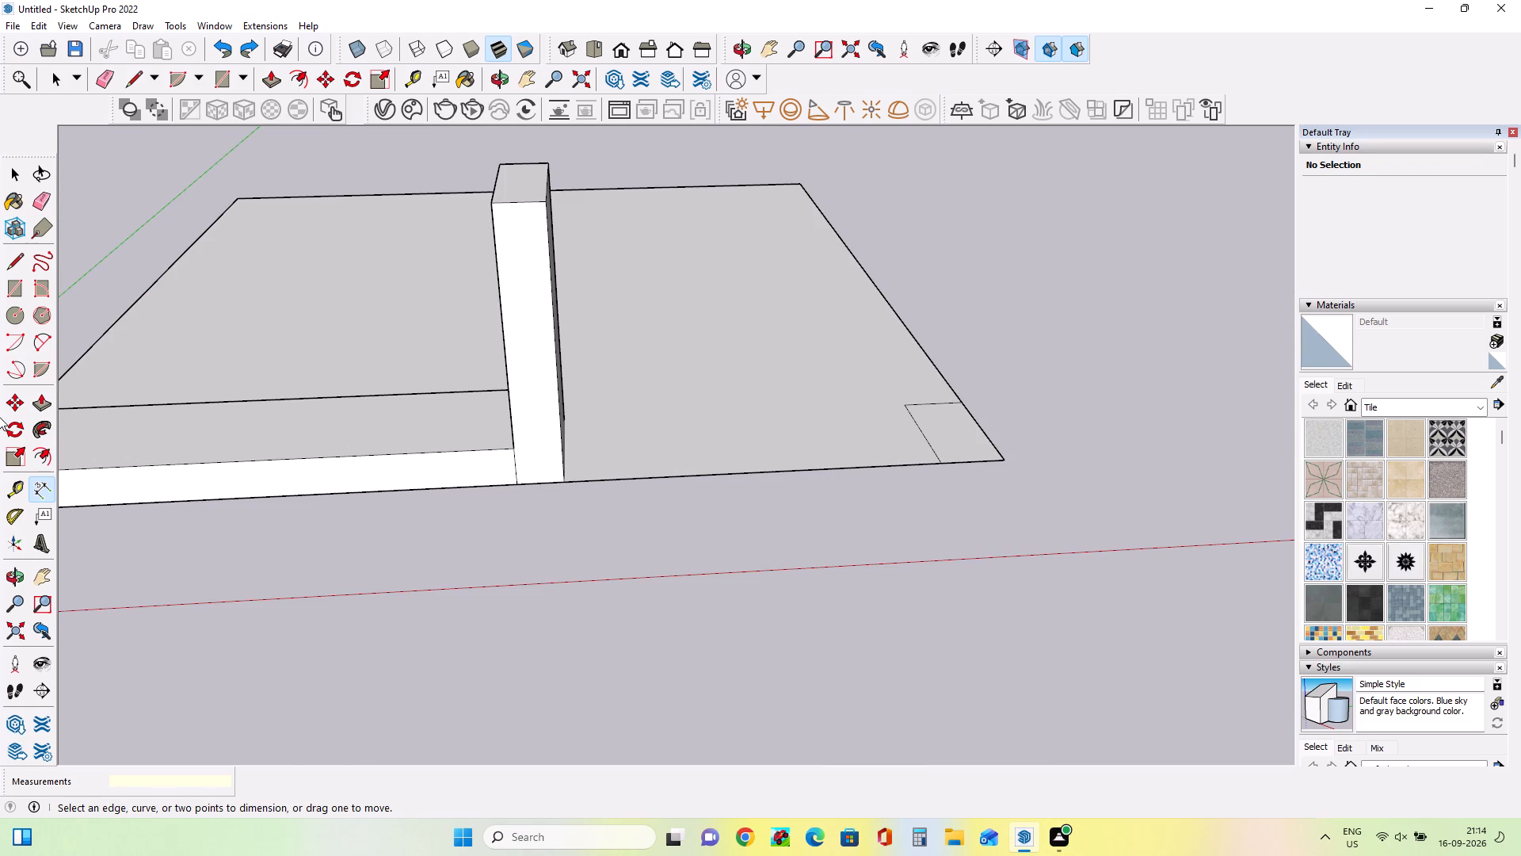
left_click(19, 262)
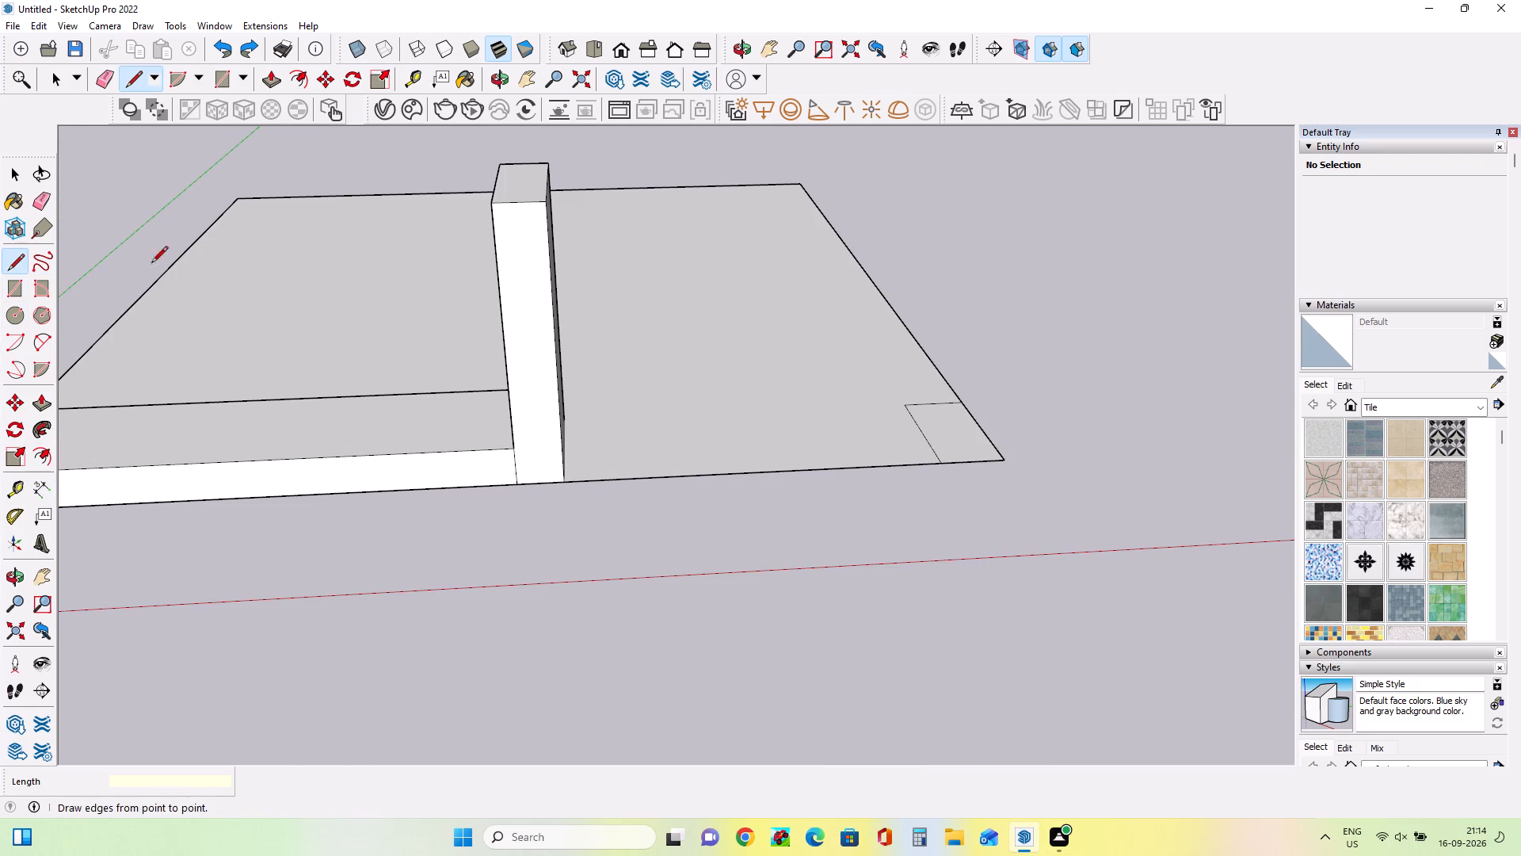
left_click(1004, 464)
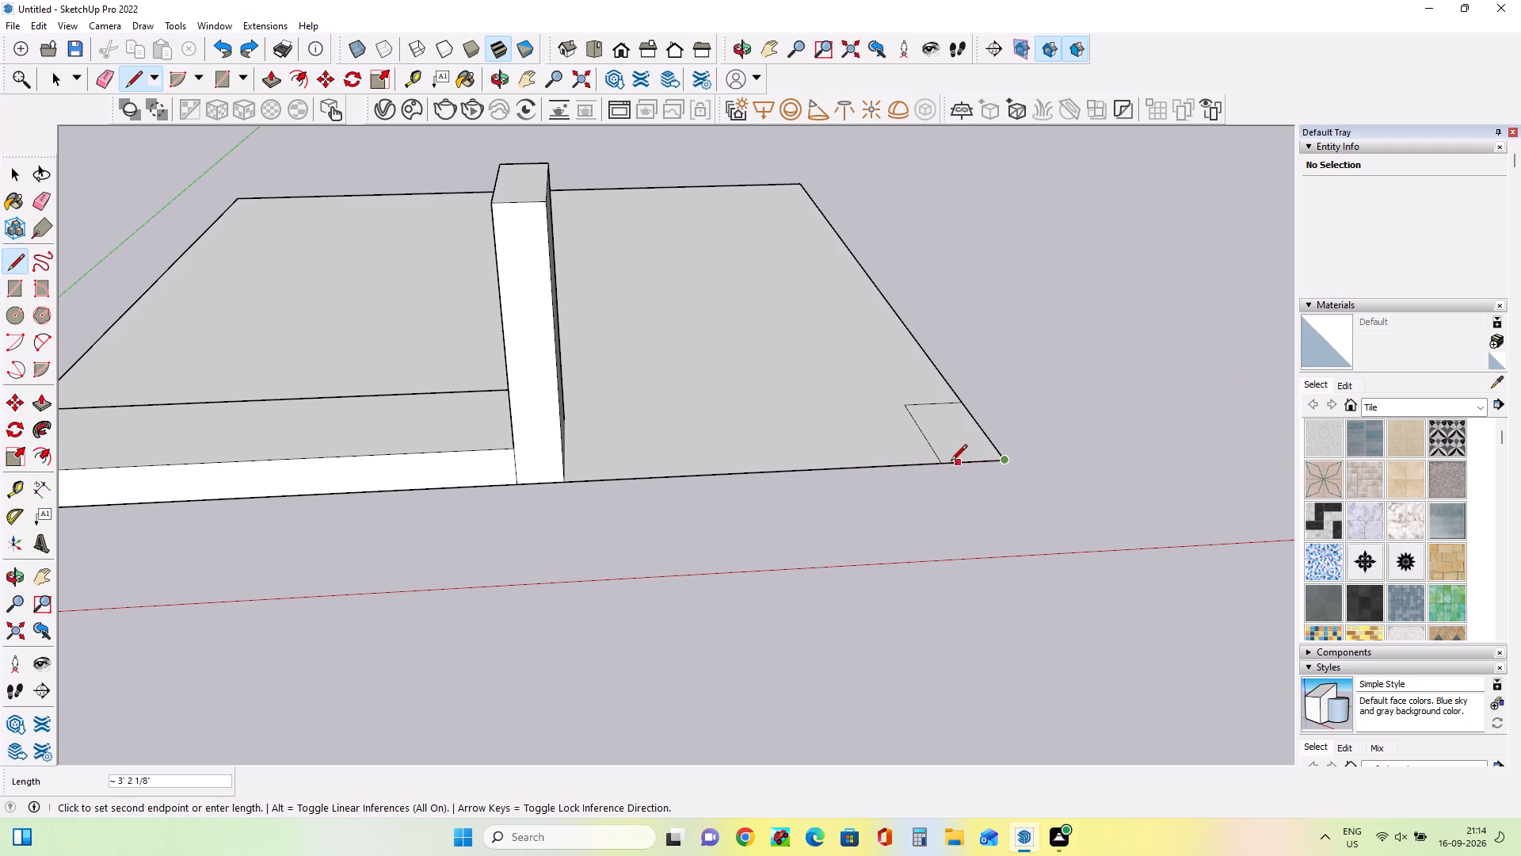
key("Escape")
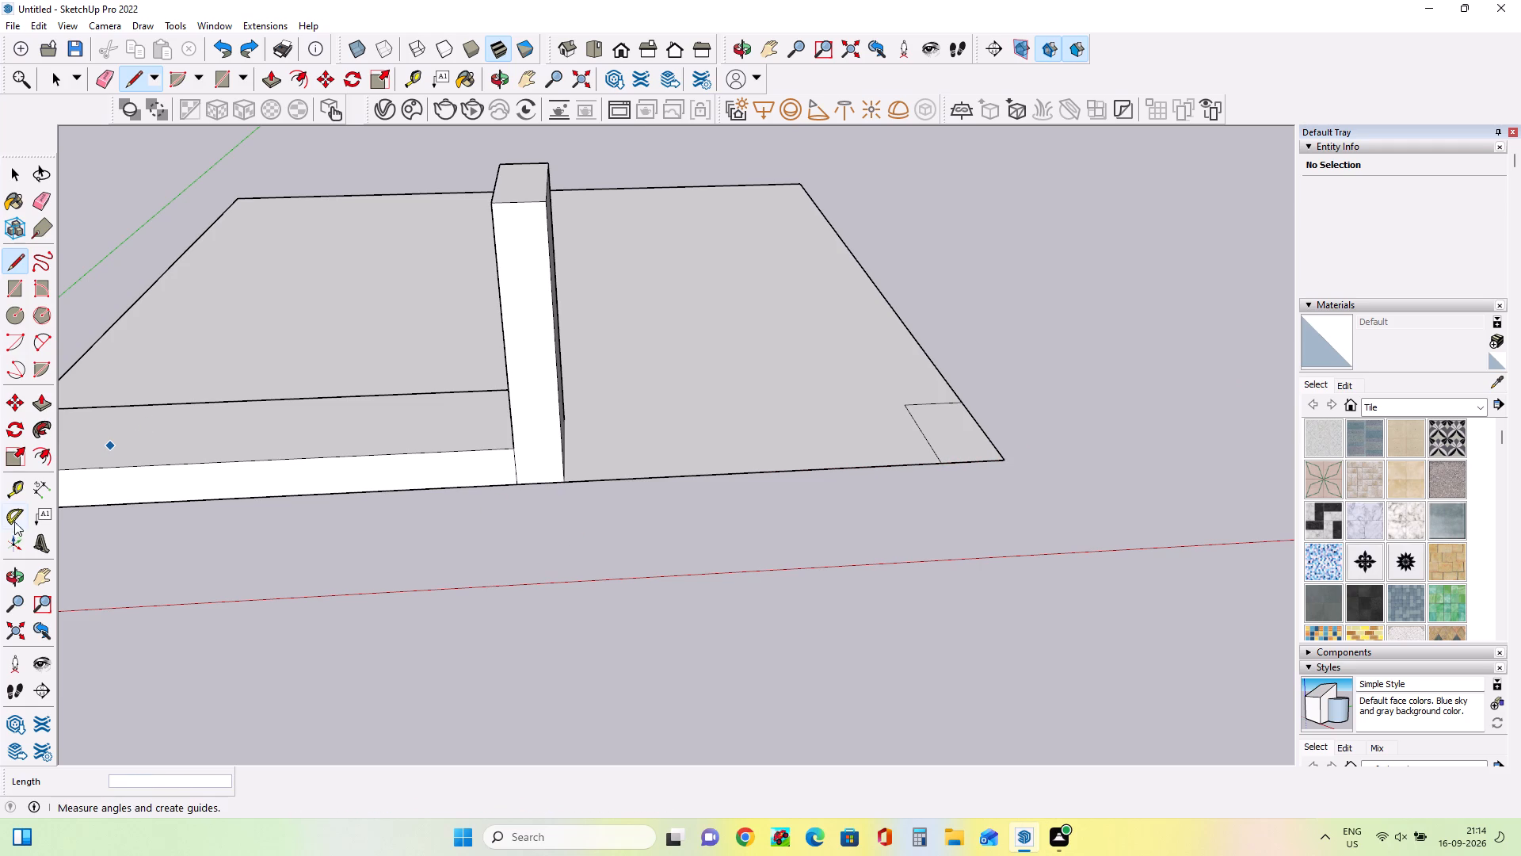
Measure the corner rectangle's front edge between the plot's corner and the rectangle's inner corner.
left_click(44, 493)
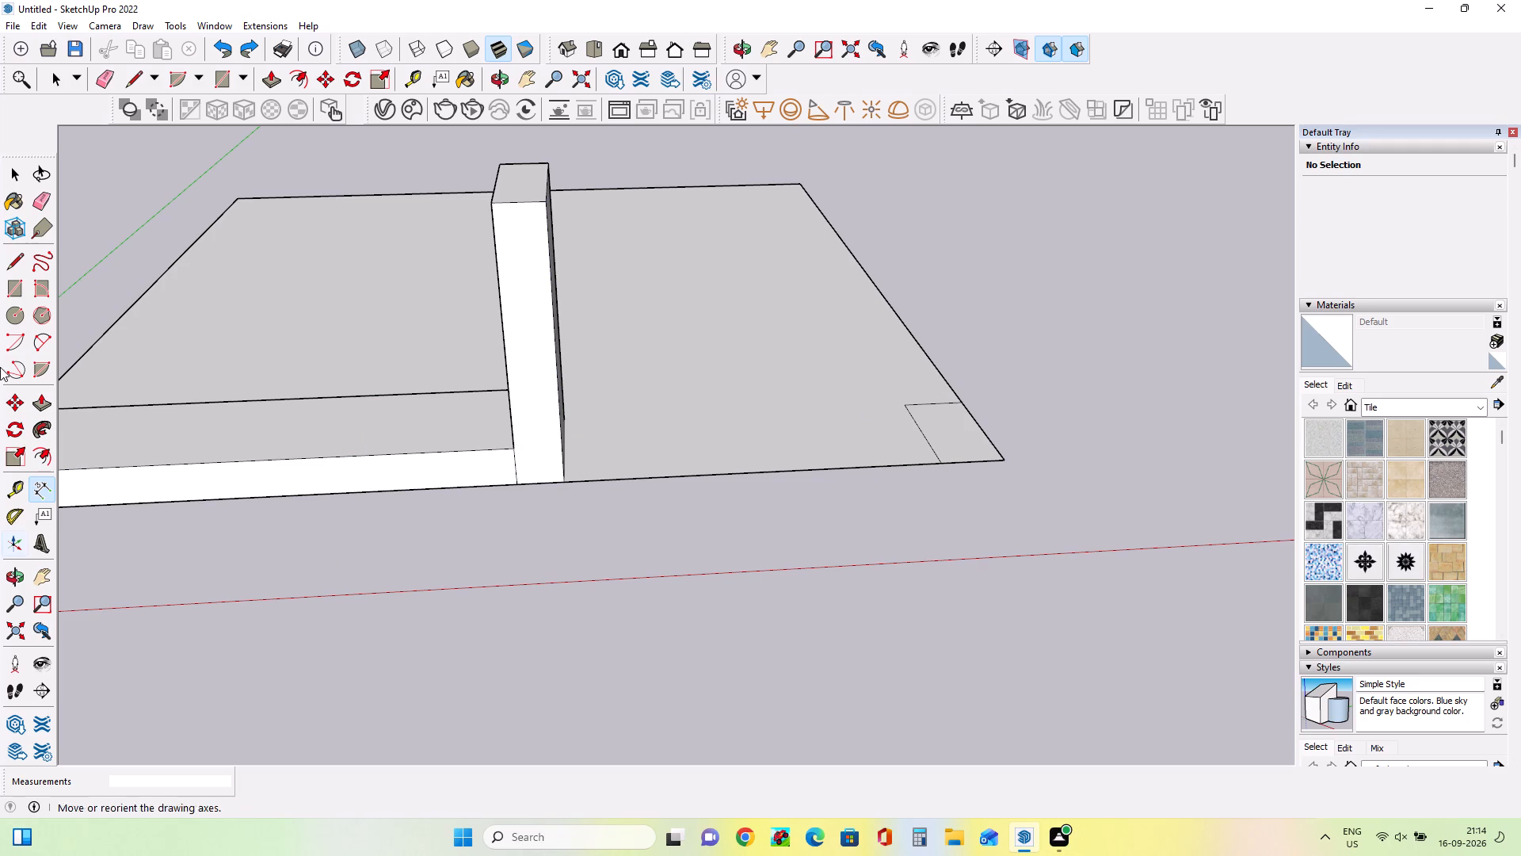
left_click(1005, 459)
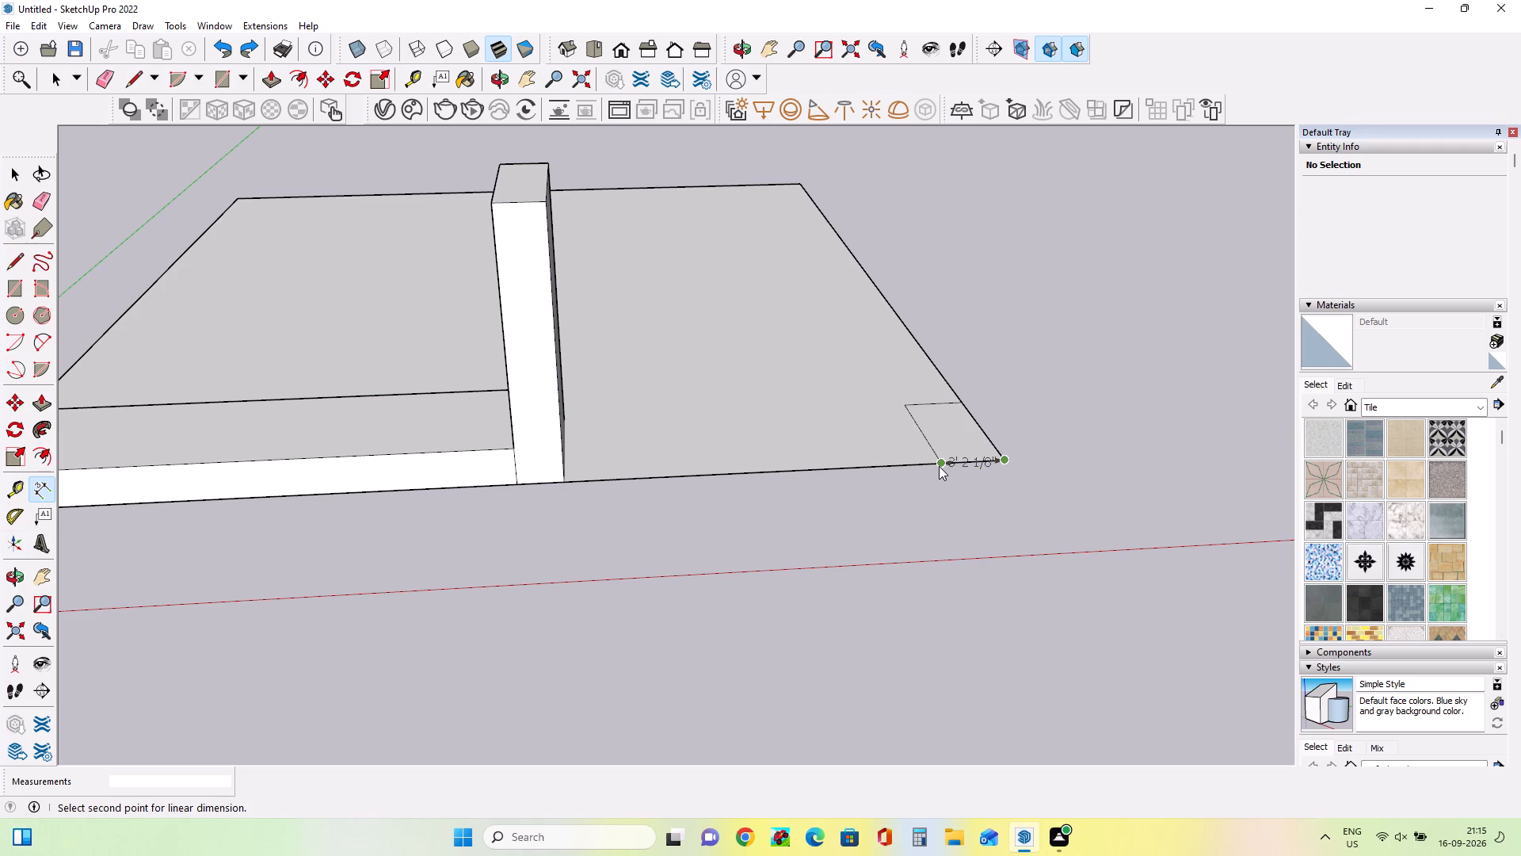
scroll(939, 466, "up", 7)
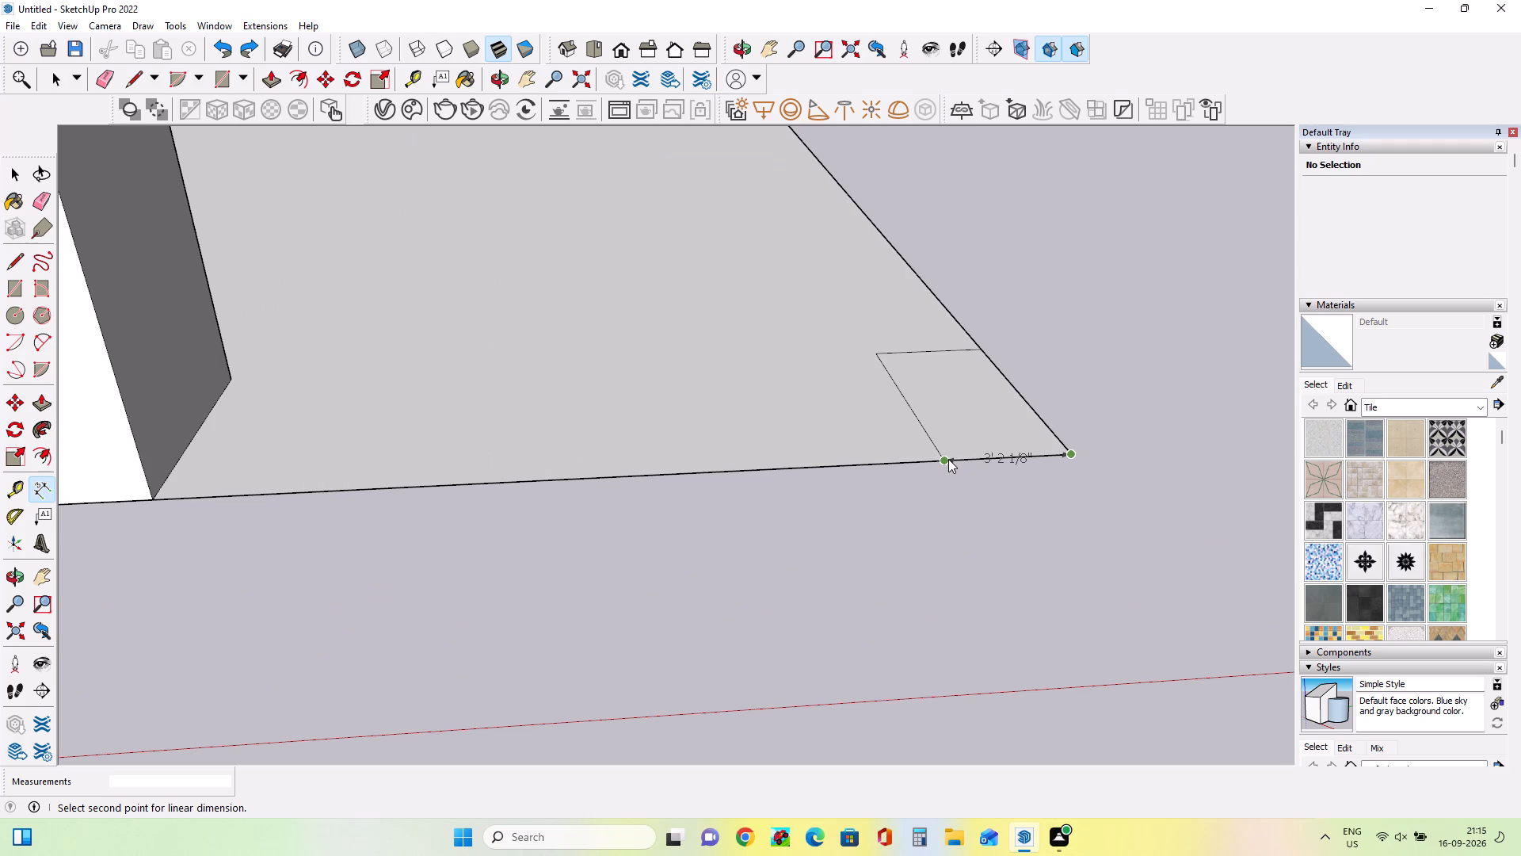
key("Escape")
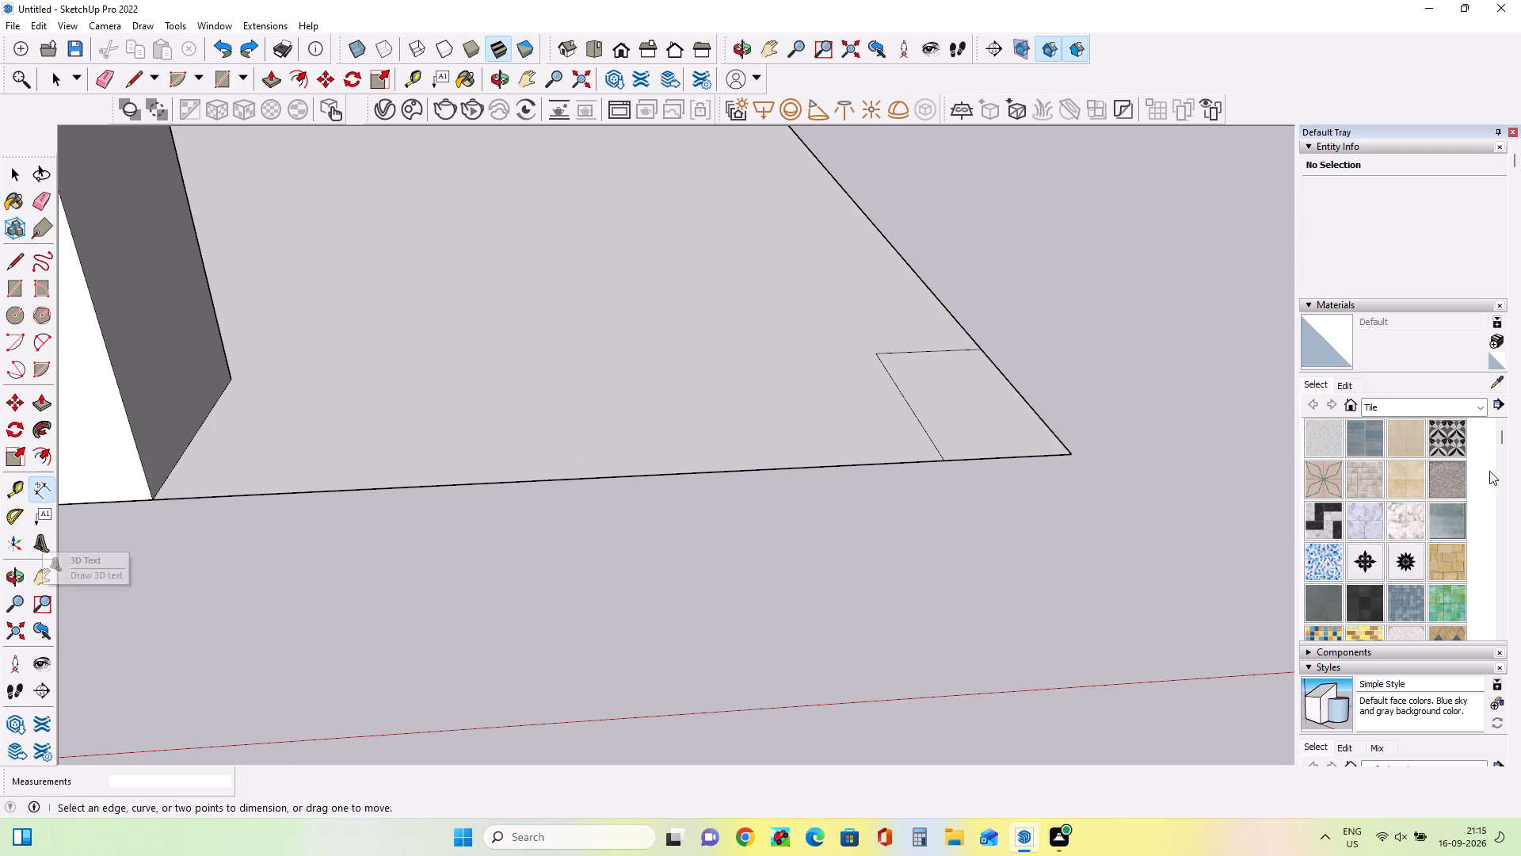
left_click(942, 462)
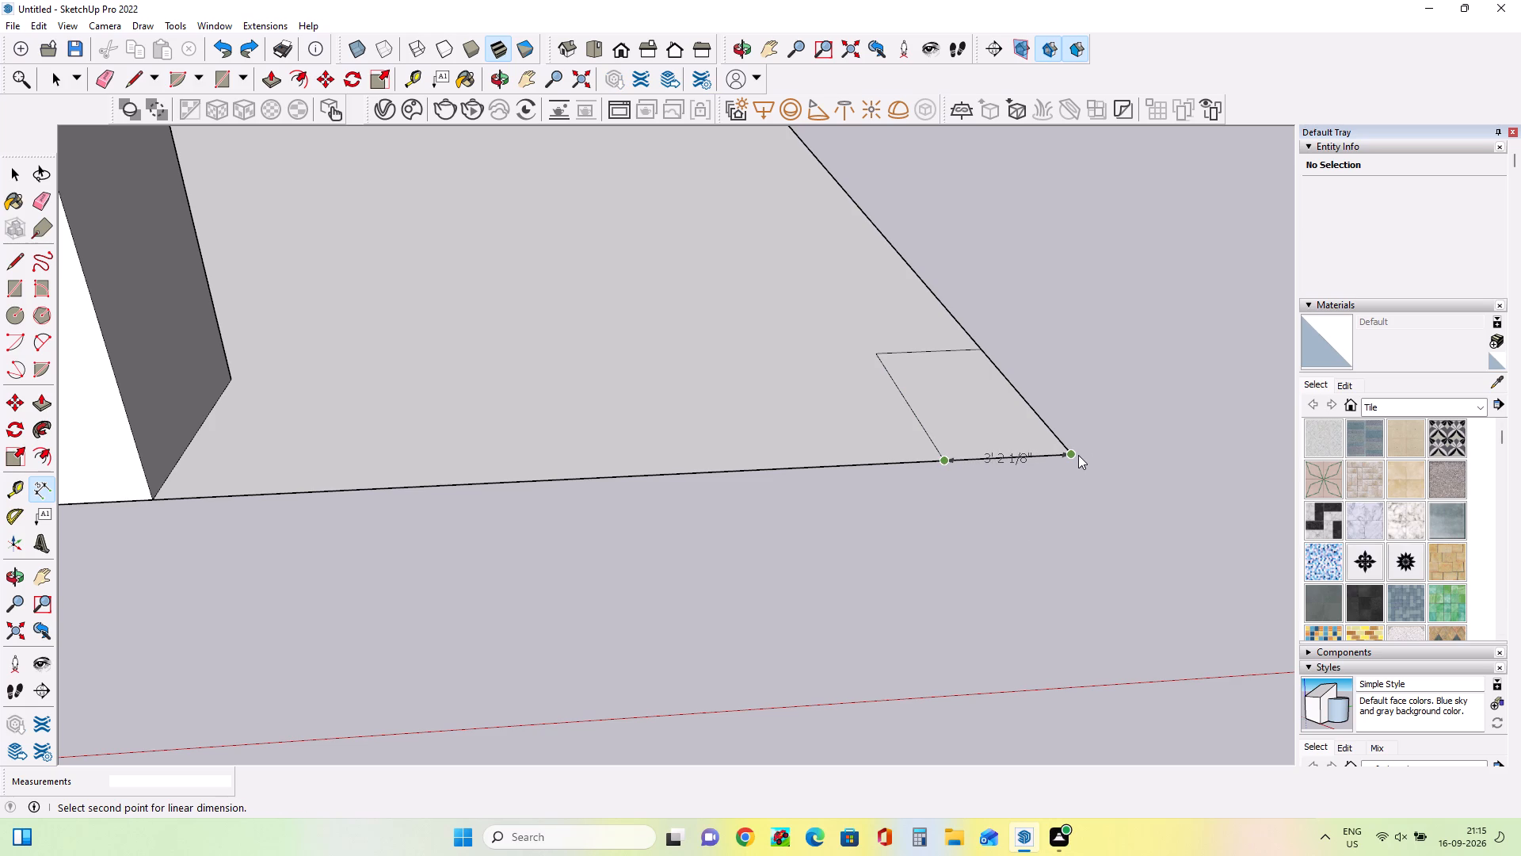
left_click(1078, 455)
key("Escape")
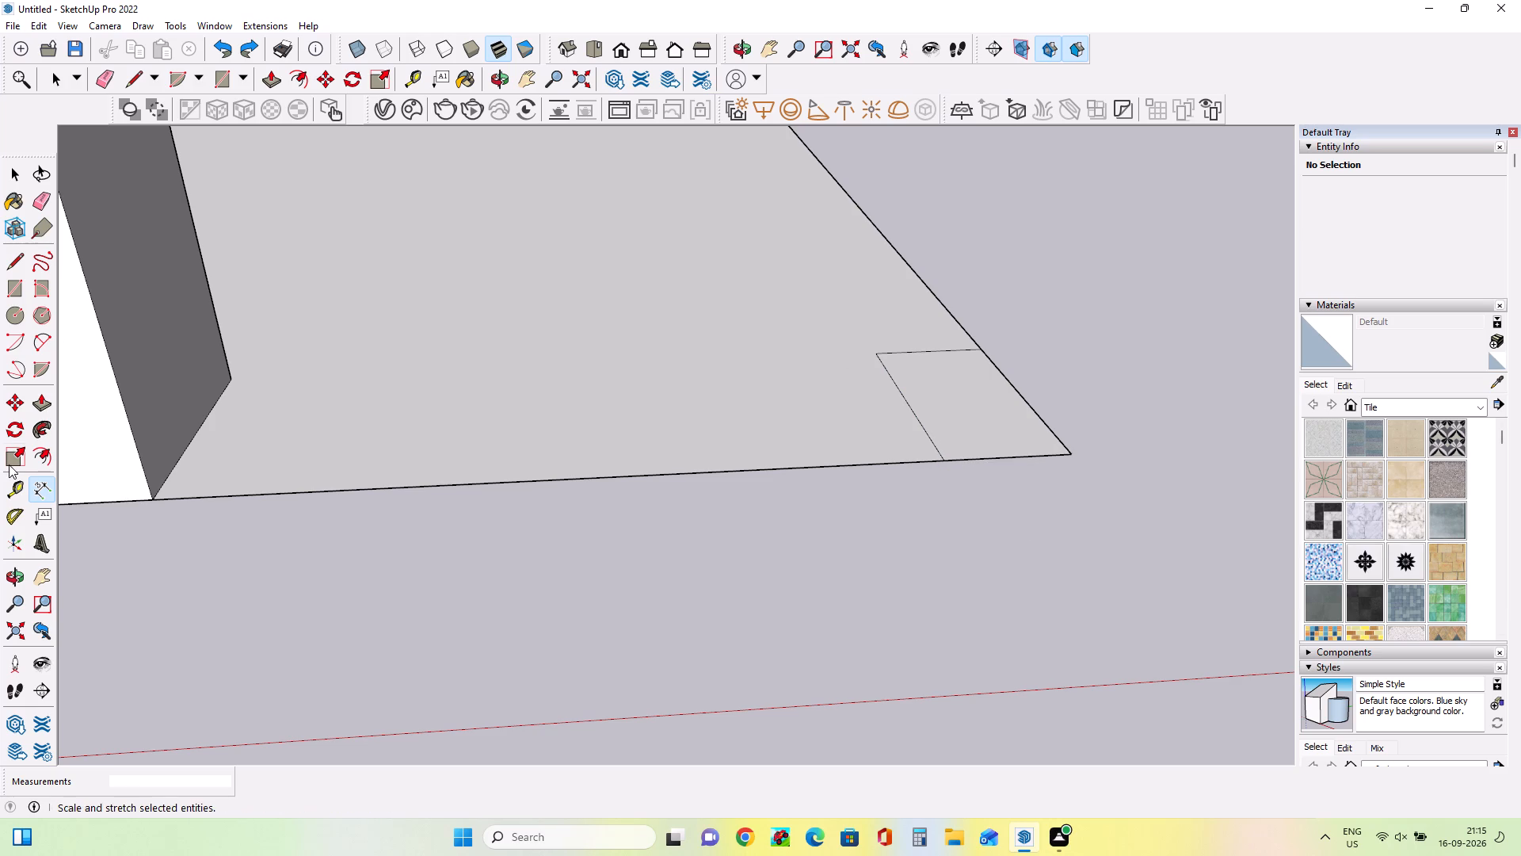
Narrow the corner rectangle by drawing a line about 6'2" just inside its inner side and erasing the old side edge and leftover stub.
left_click(9, 266)
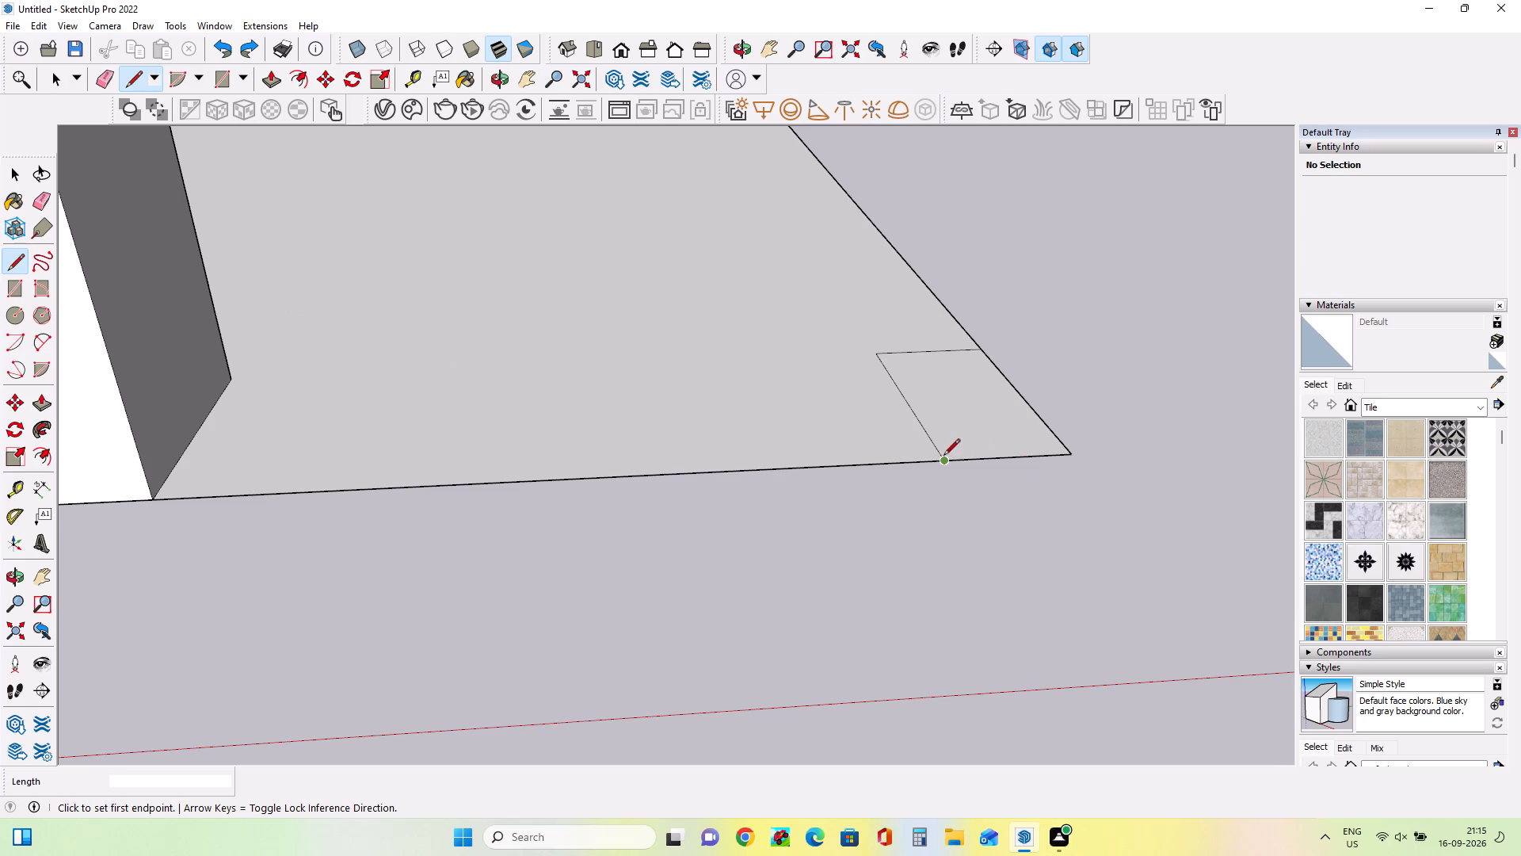
left_click(959, 462)
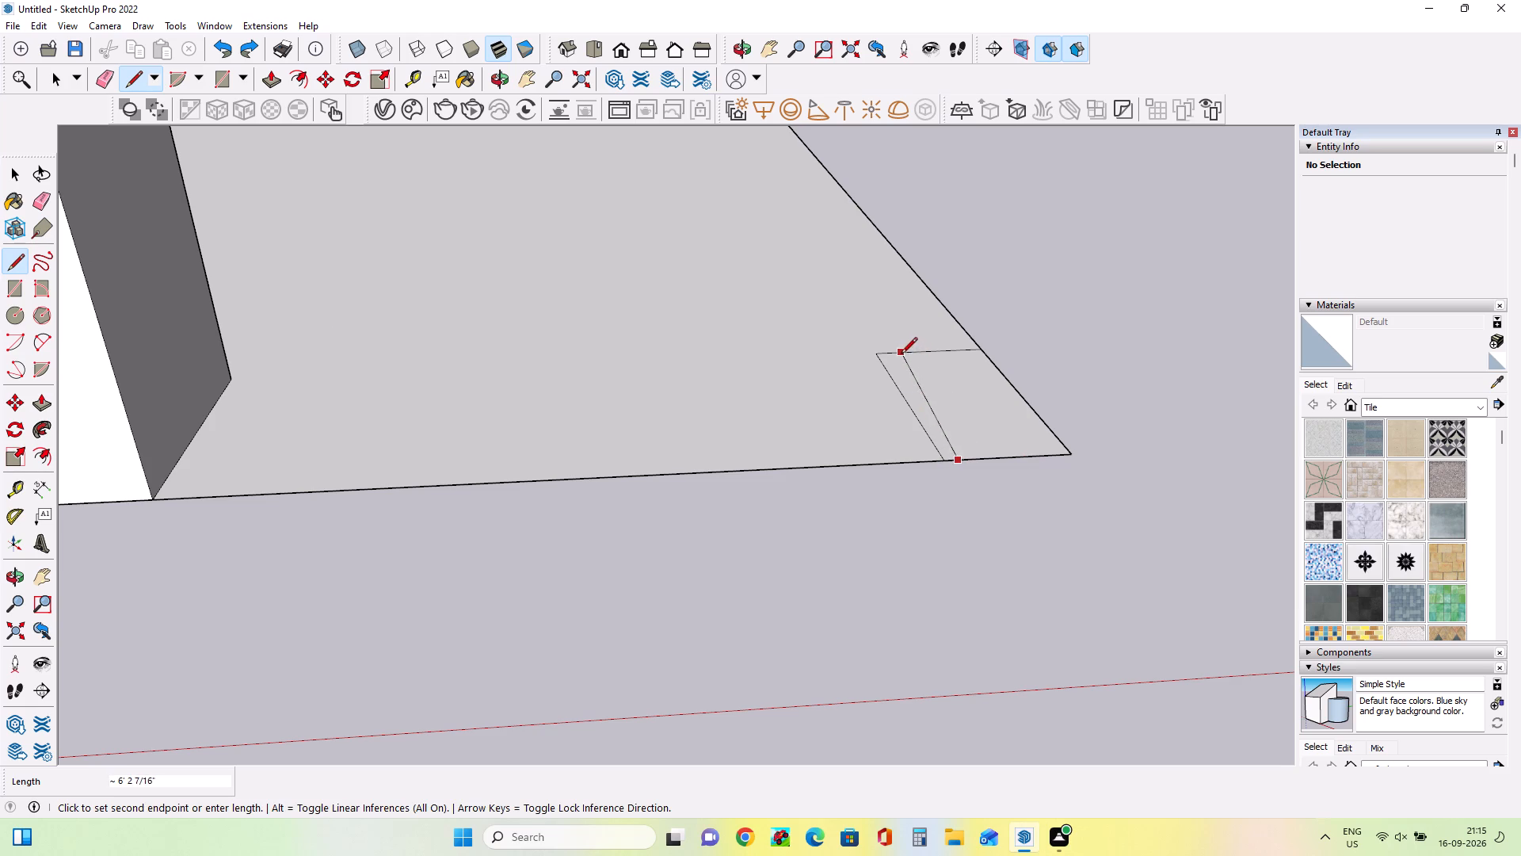
left_click(893, 357)
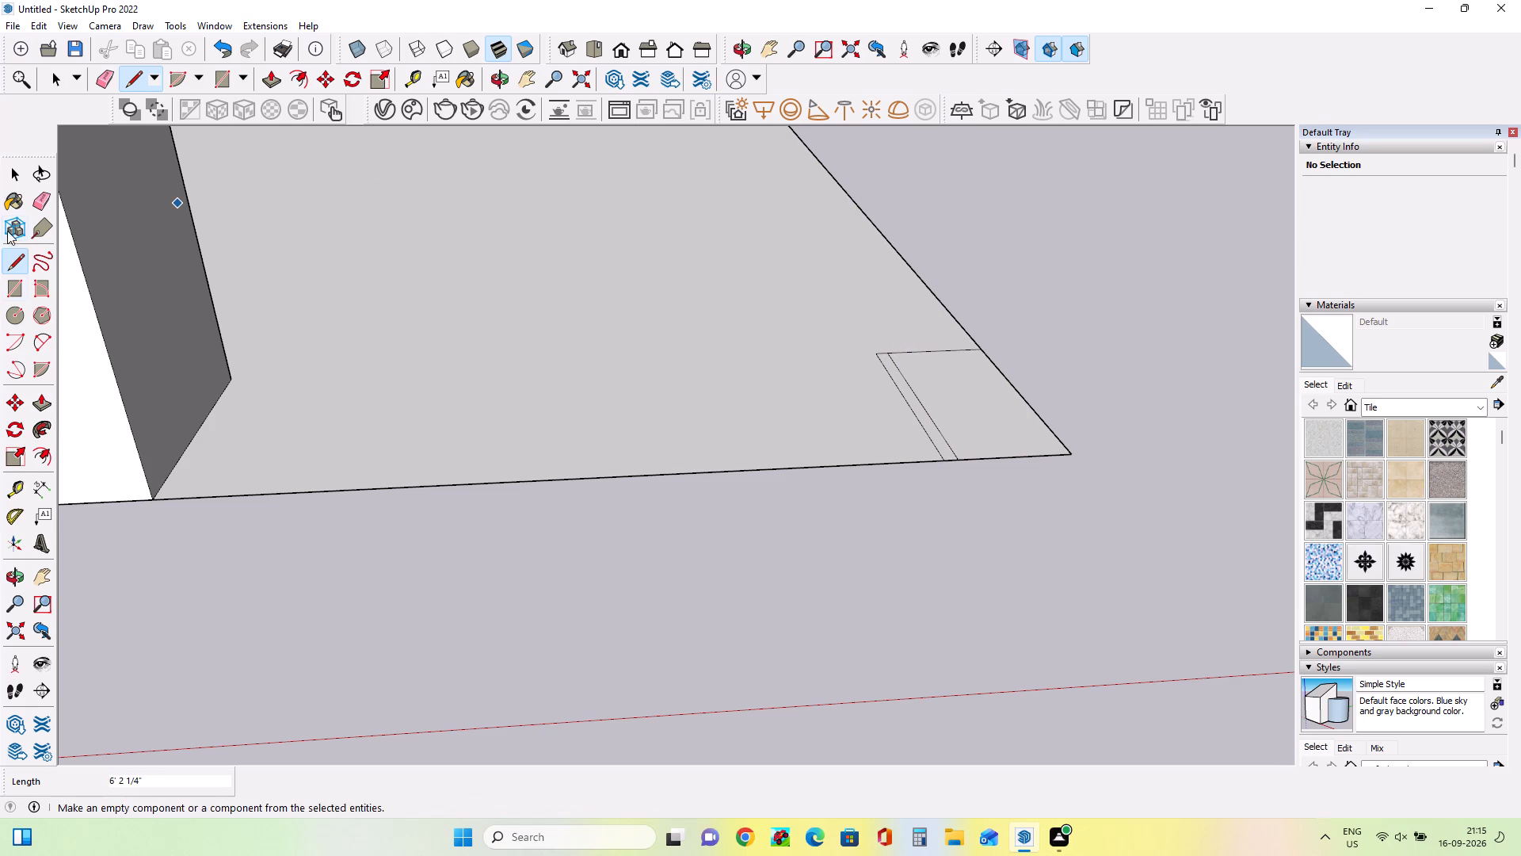
left_click(33, 209)
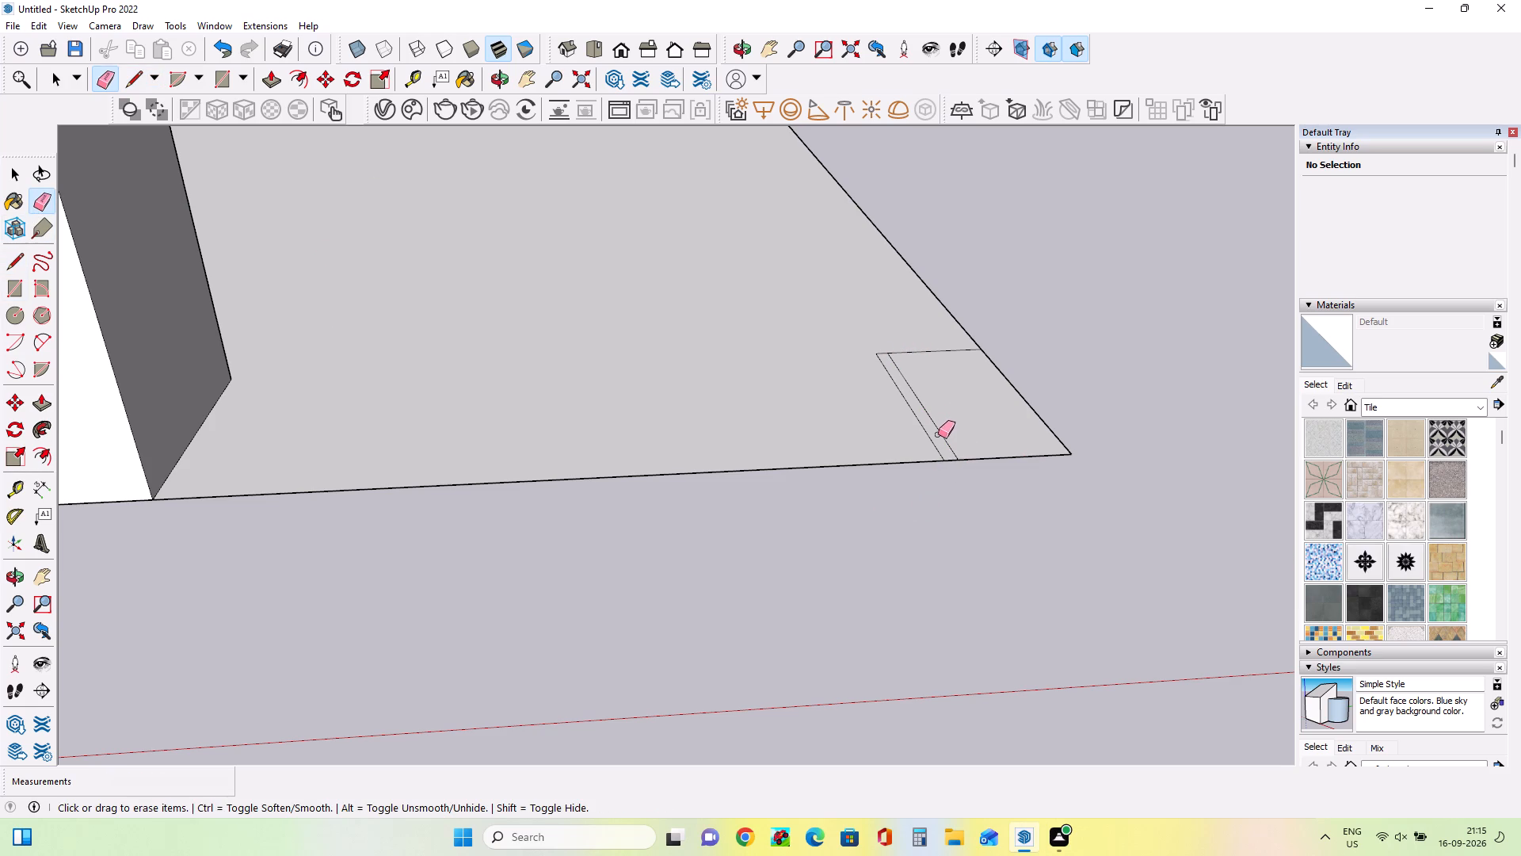
left_click(933, 441)
left_click(882, 350)
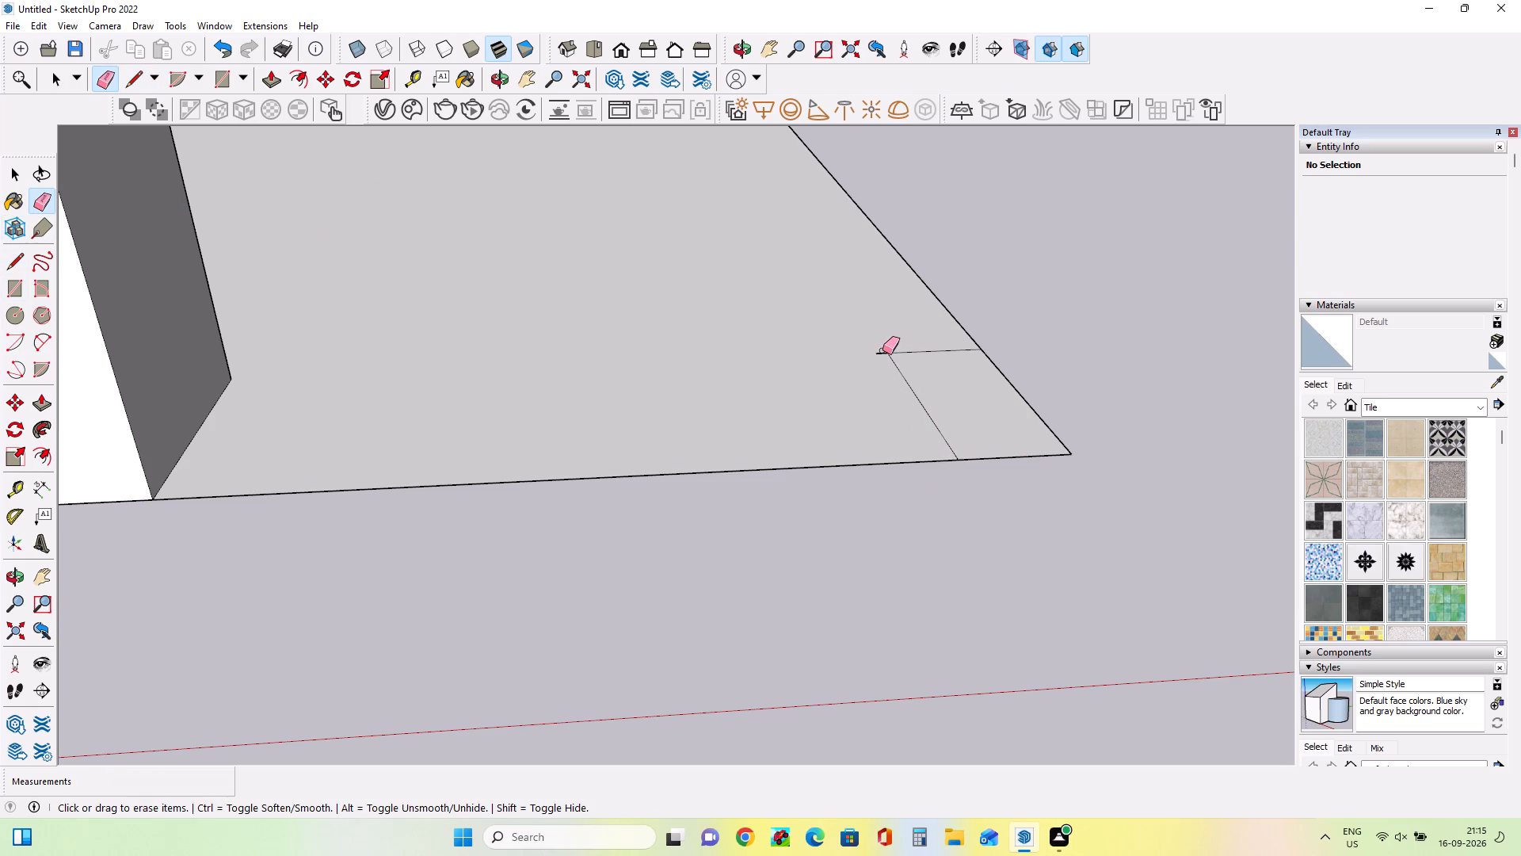
left_click(883, 353)
Push/Pull the corner rectangle up 13'5", level with the top of the tall block.
scroll(912, 459, "down", 13)
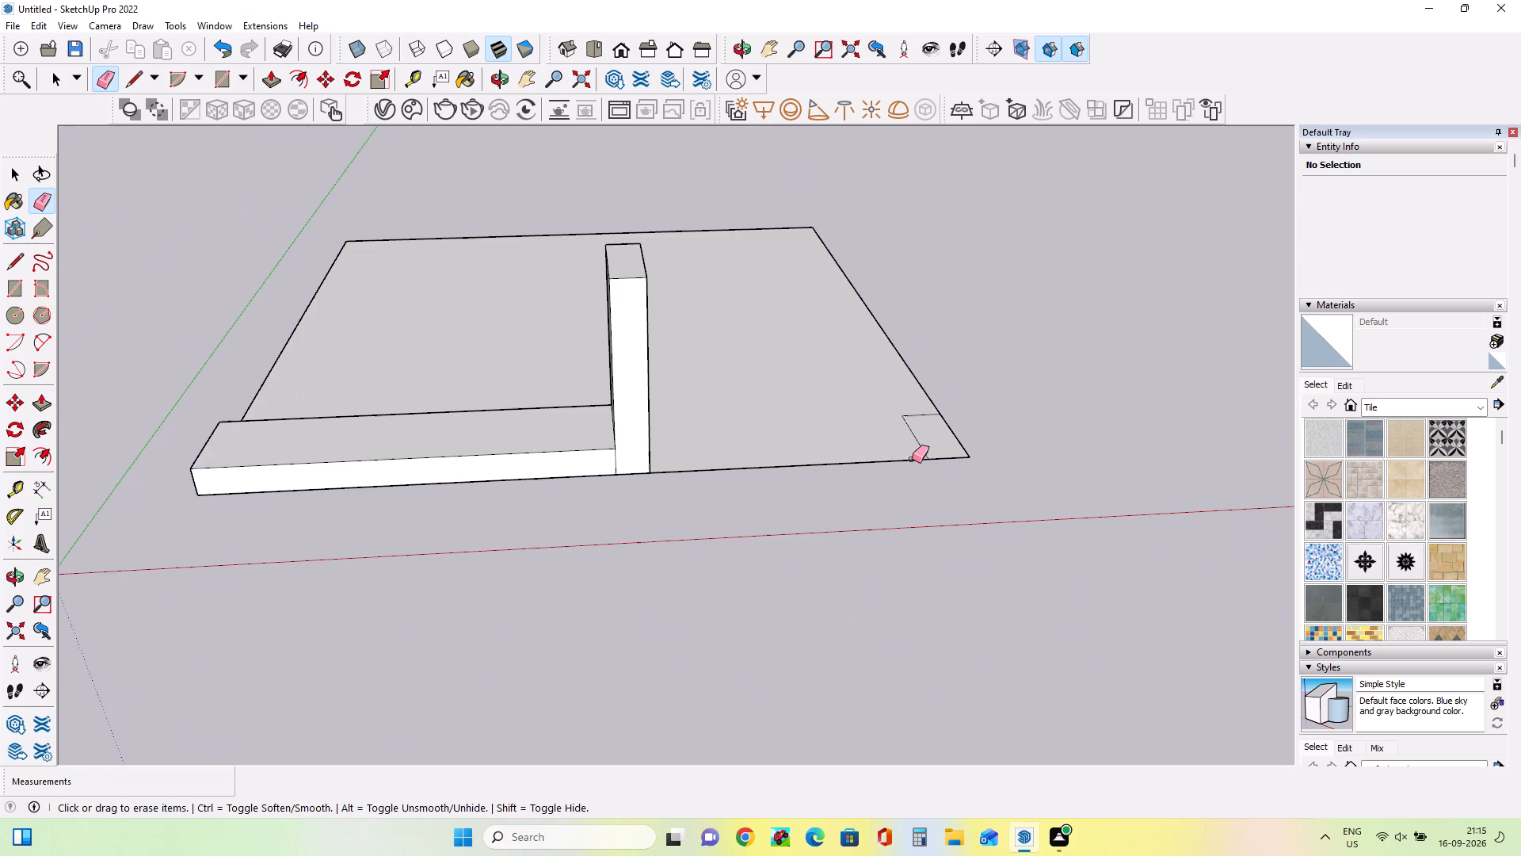
left_click(48, 401)
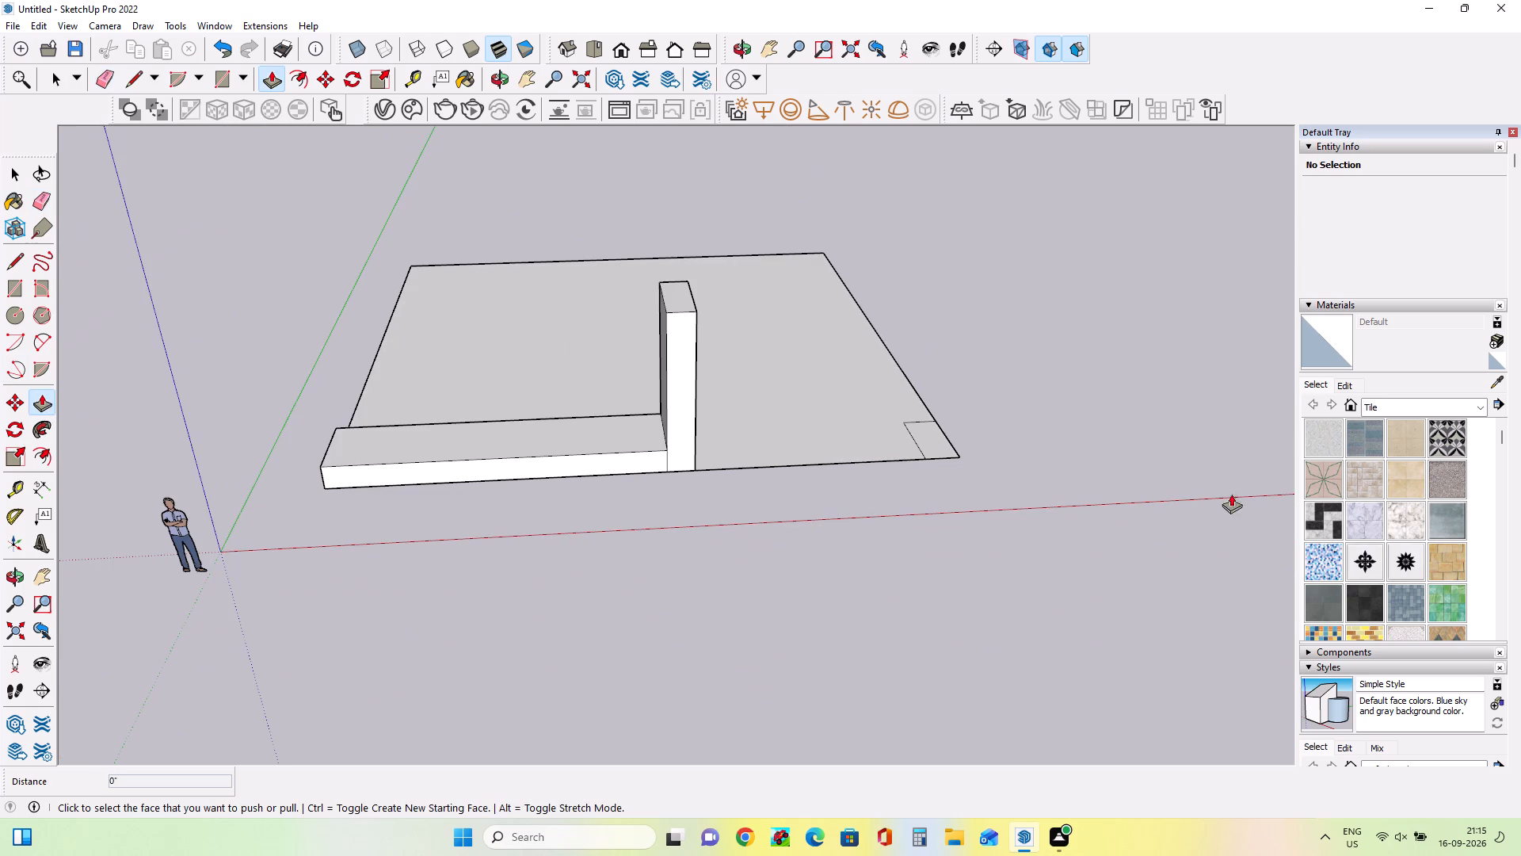
left_click(936, 440)
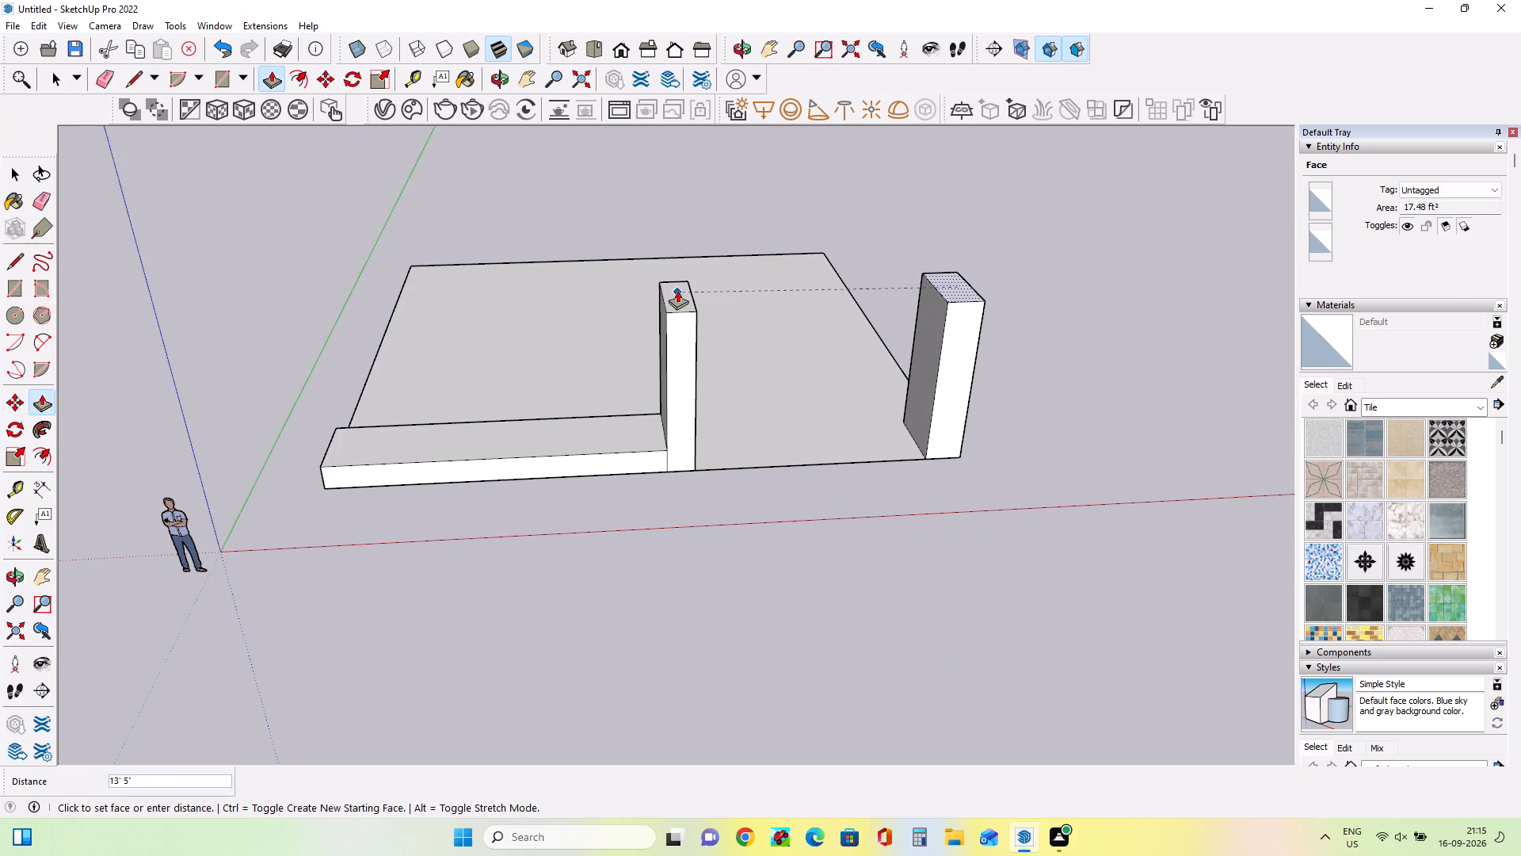
left_click(680, 293)
middle_click_drag(781, 495, 755, 430)
middle_click_drag(863, 458, 803, 465)
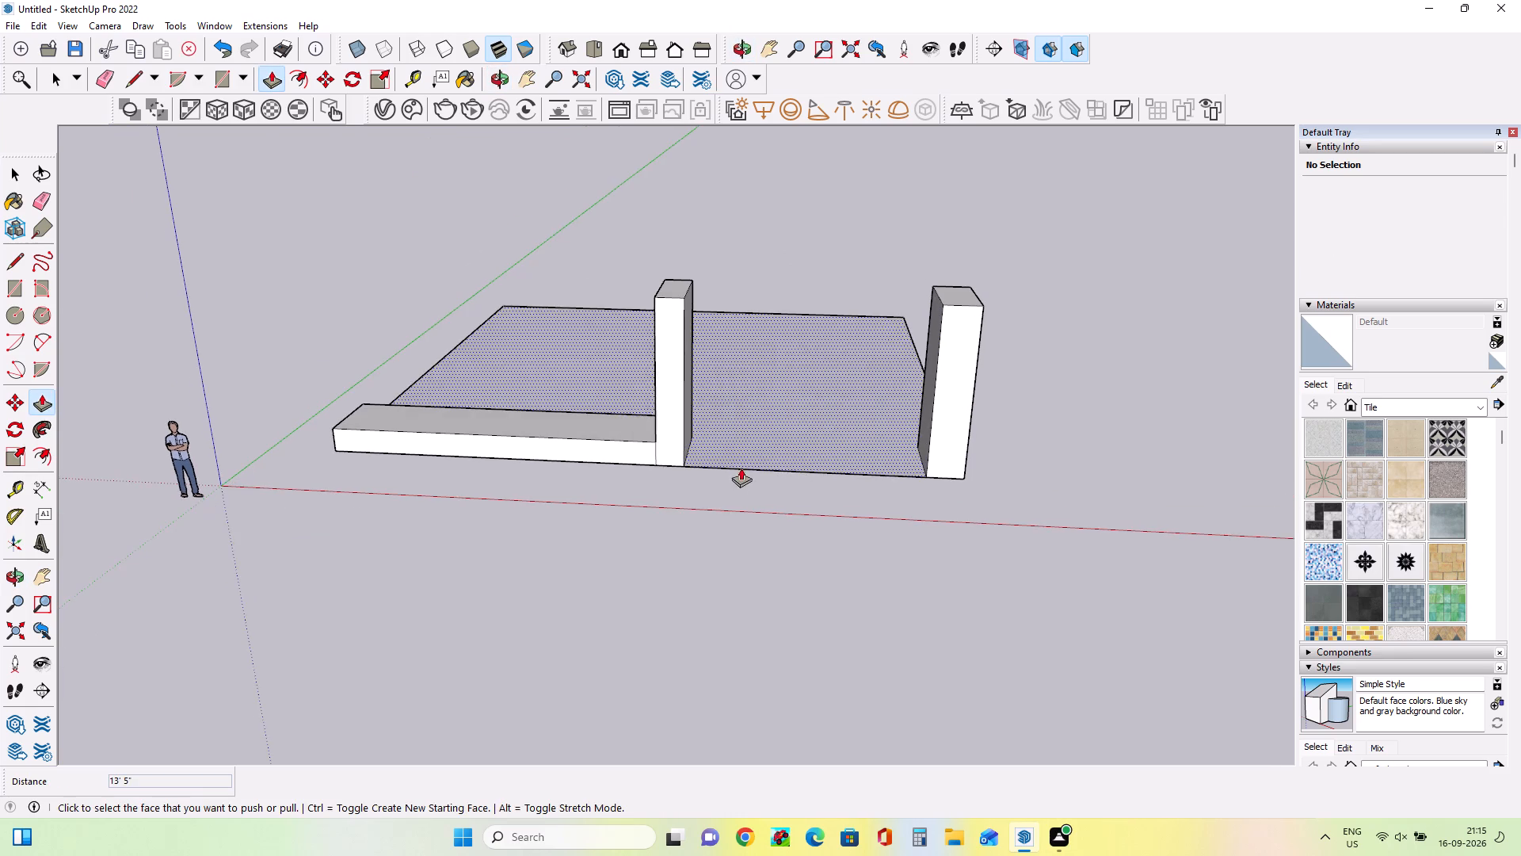
Thin the corner block with Push/Pull by moving its inner side face in about 8", and fine-tune that face by a few inches.
middle_click_drag(992, 434, 1176, 573)
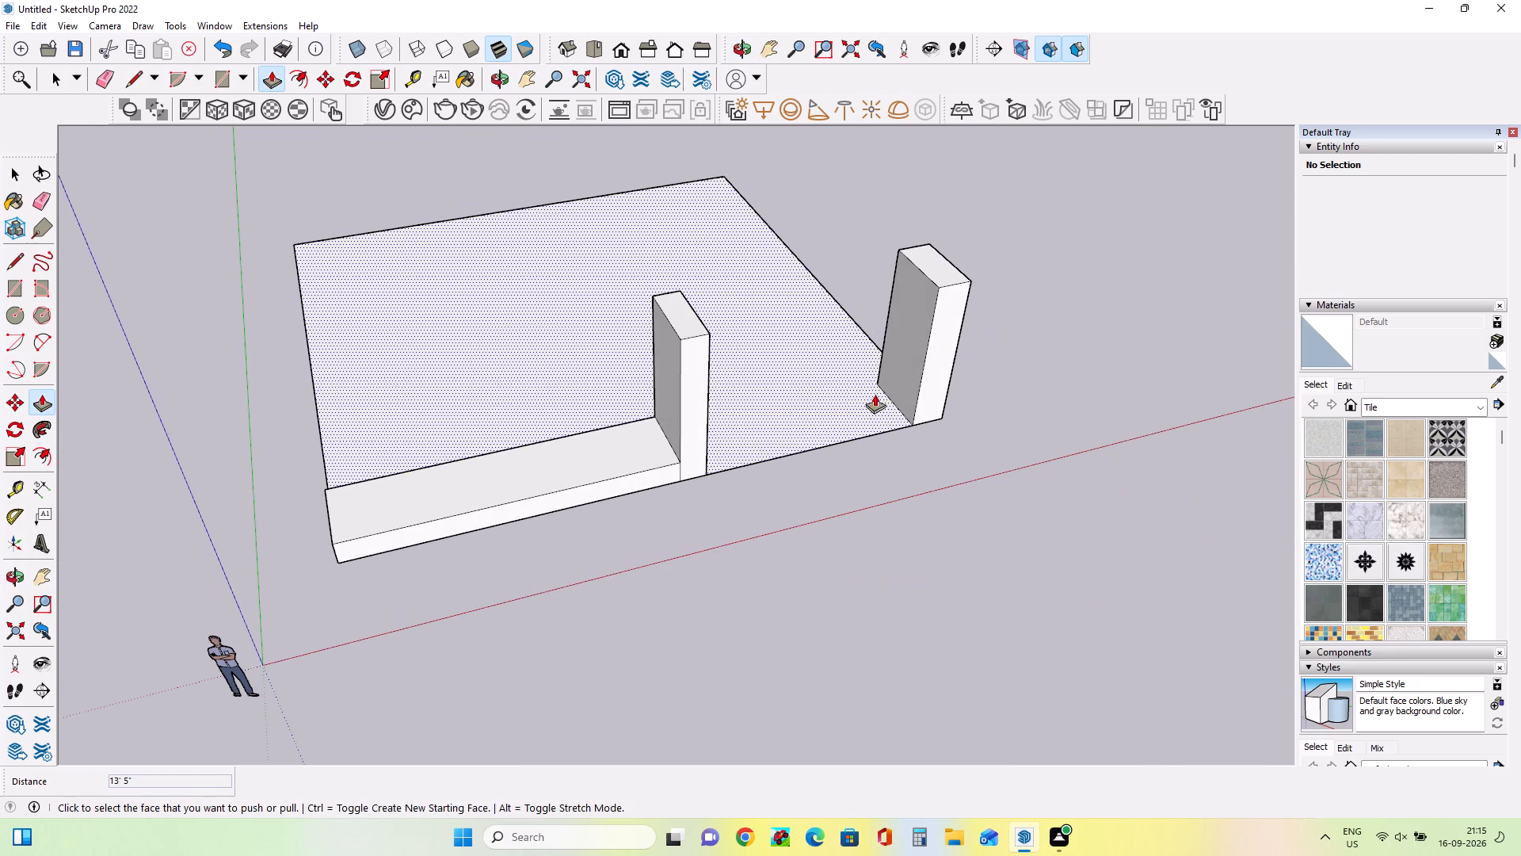
left_click(902, 381)
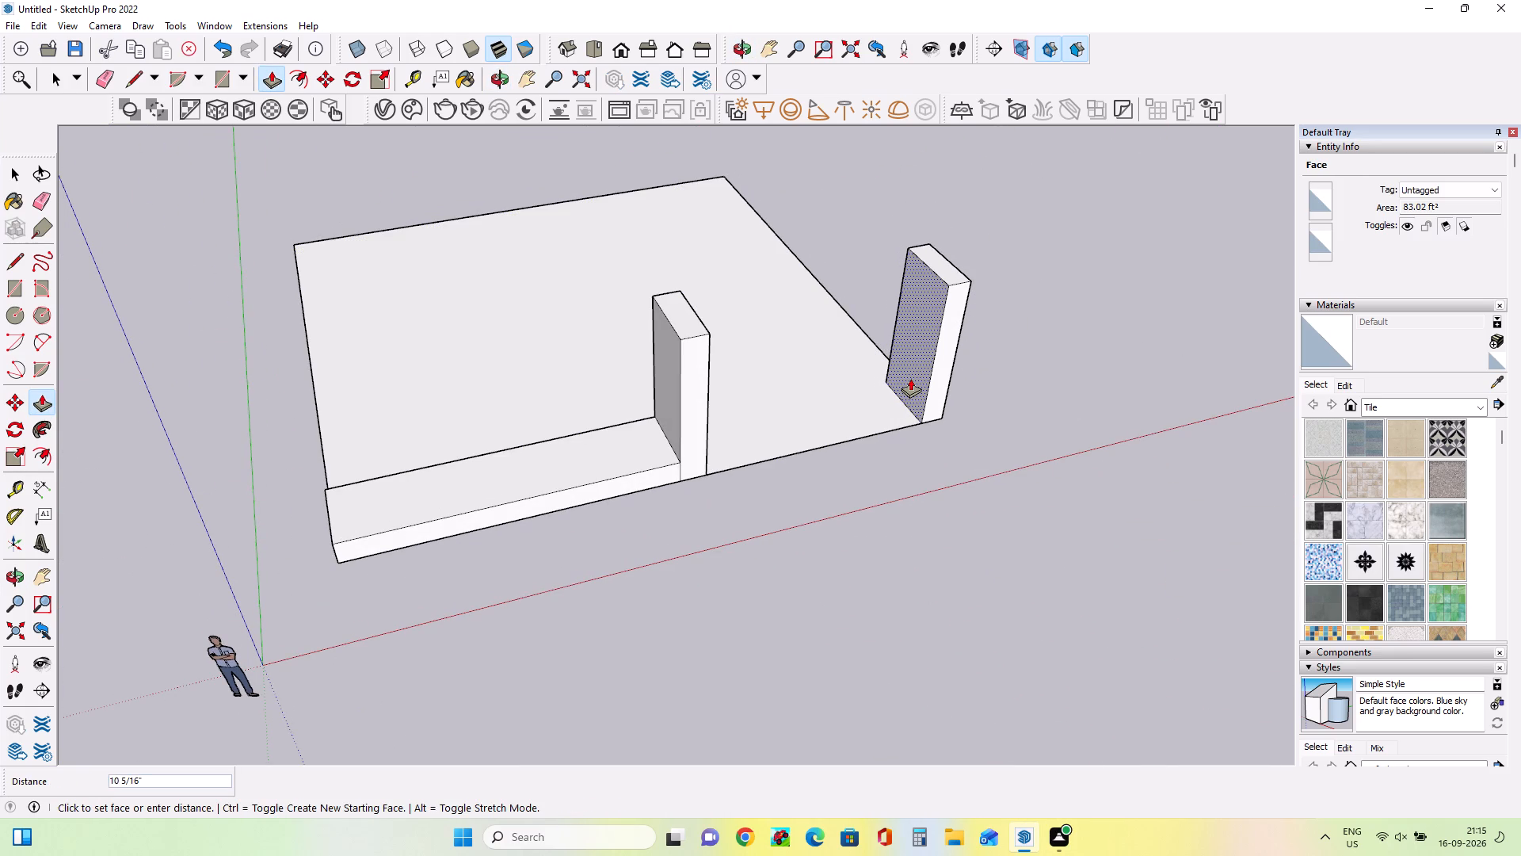
left_click(908, 378)
middle_click_drag(1047, 545, 916, 510)
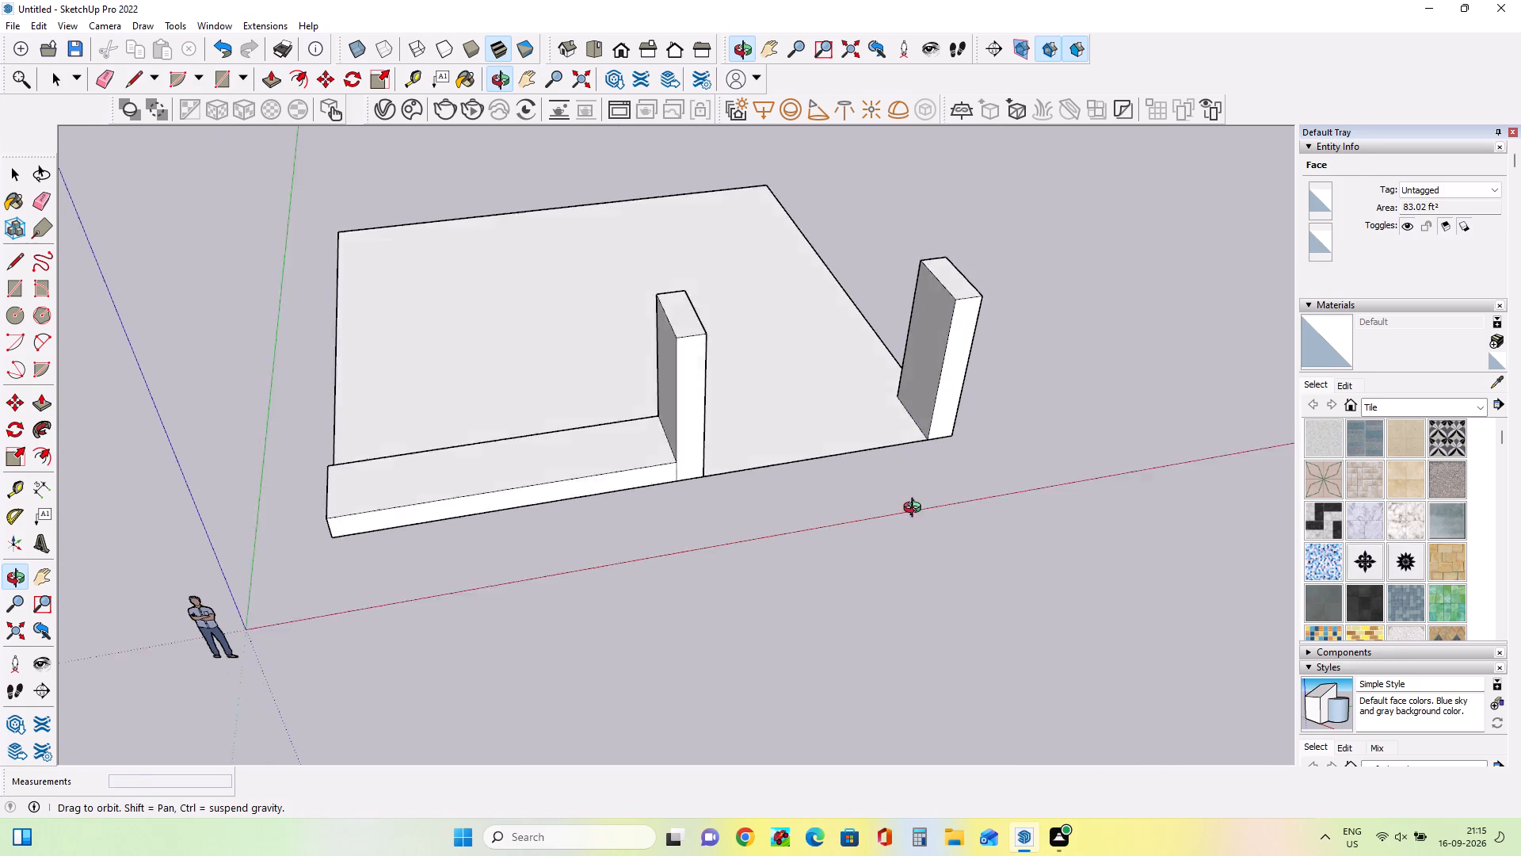
middle_click_drag(916, 510, 871, 457)
scroll(871, 457, "down", 3)
middle_click_drag(881, 487, 895, 566)
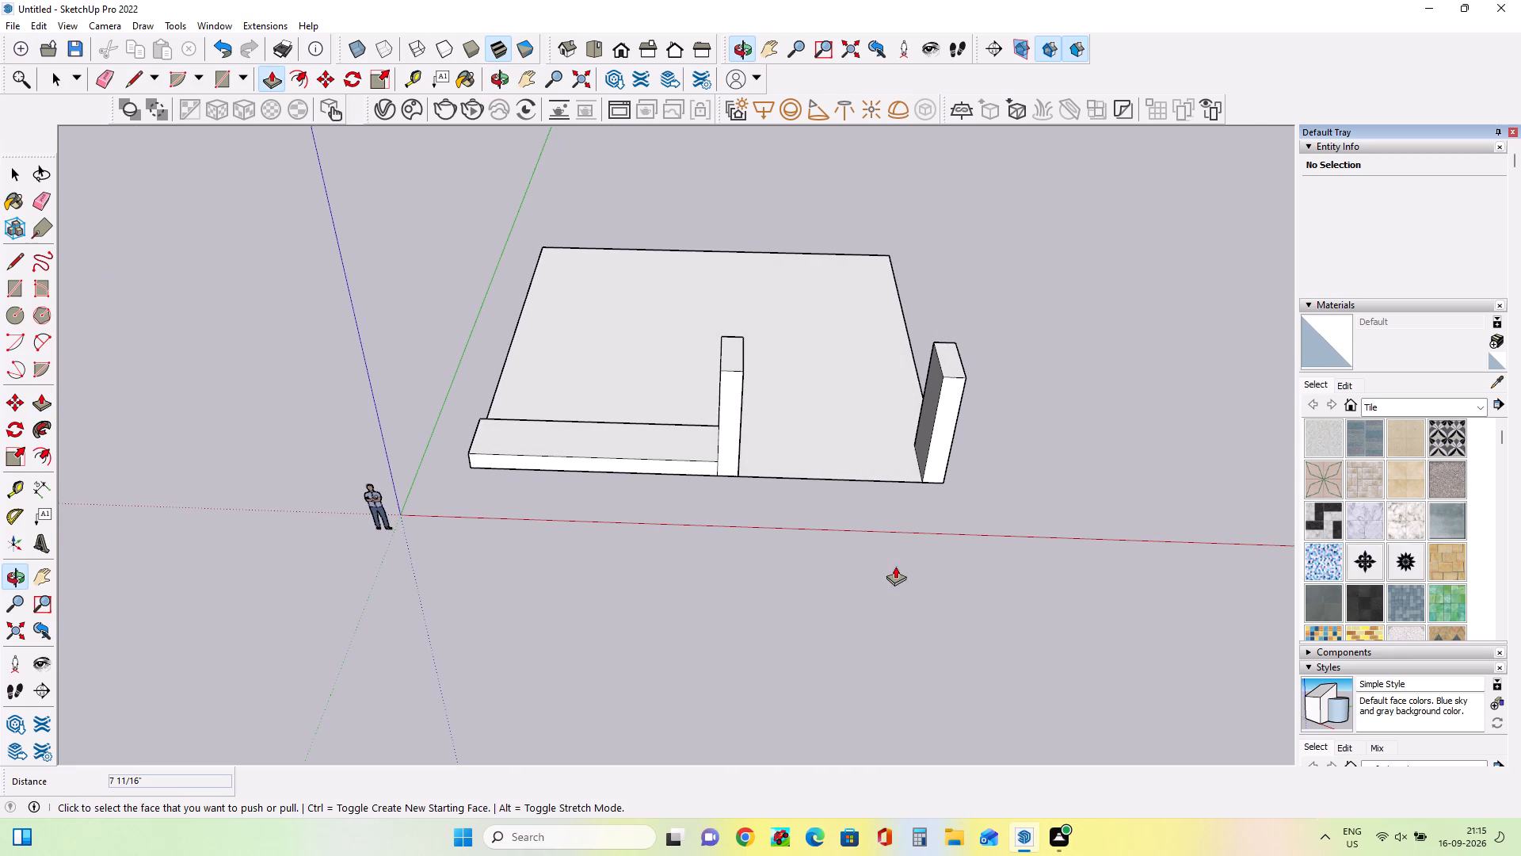
scroll(886, 406, "down", 1)
middle_click_drag(924, 487, 938, 556)
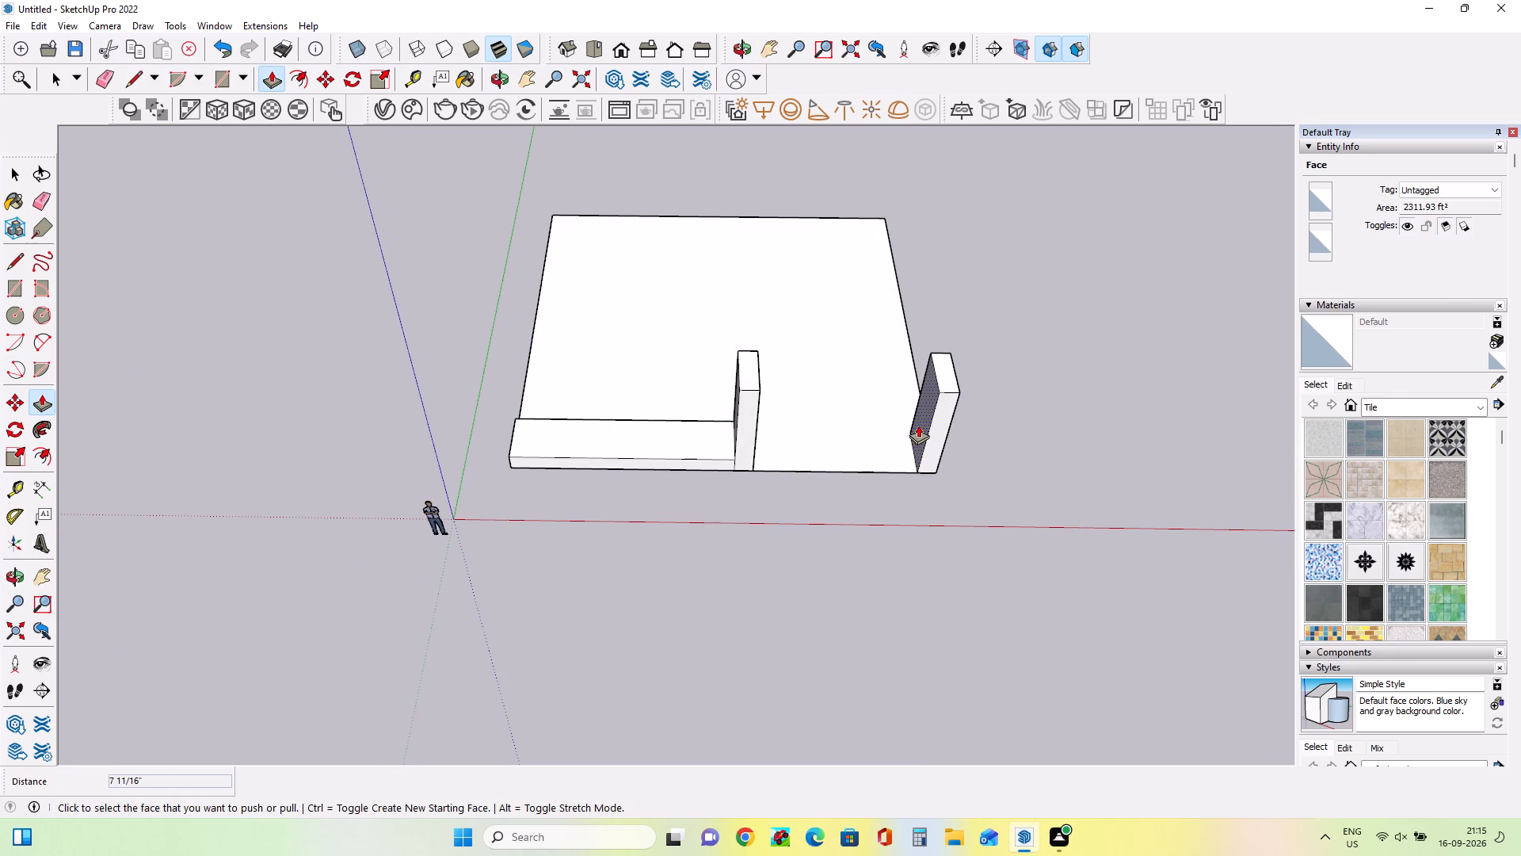
left_click(918, 425)
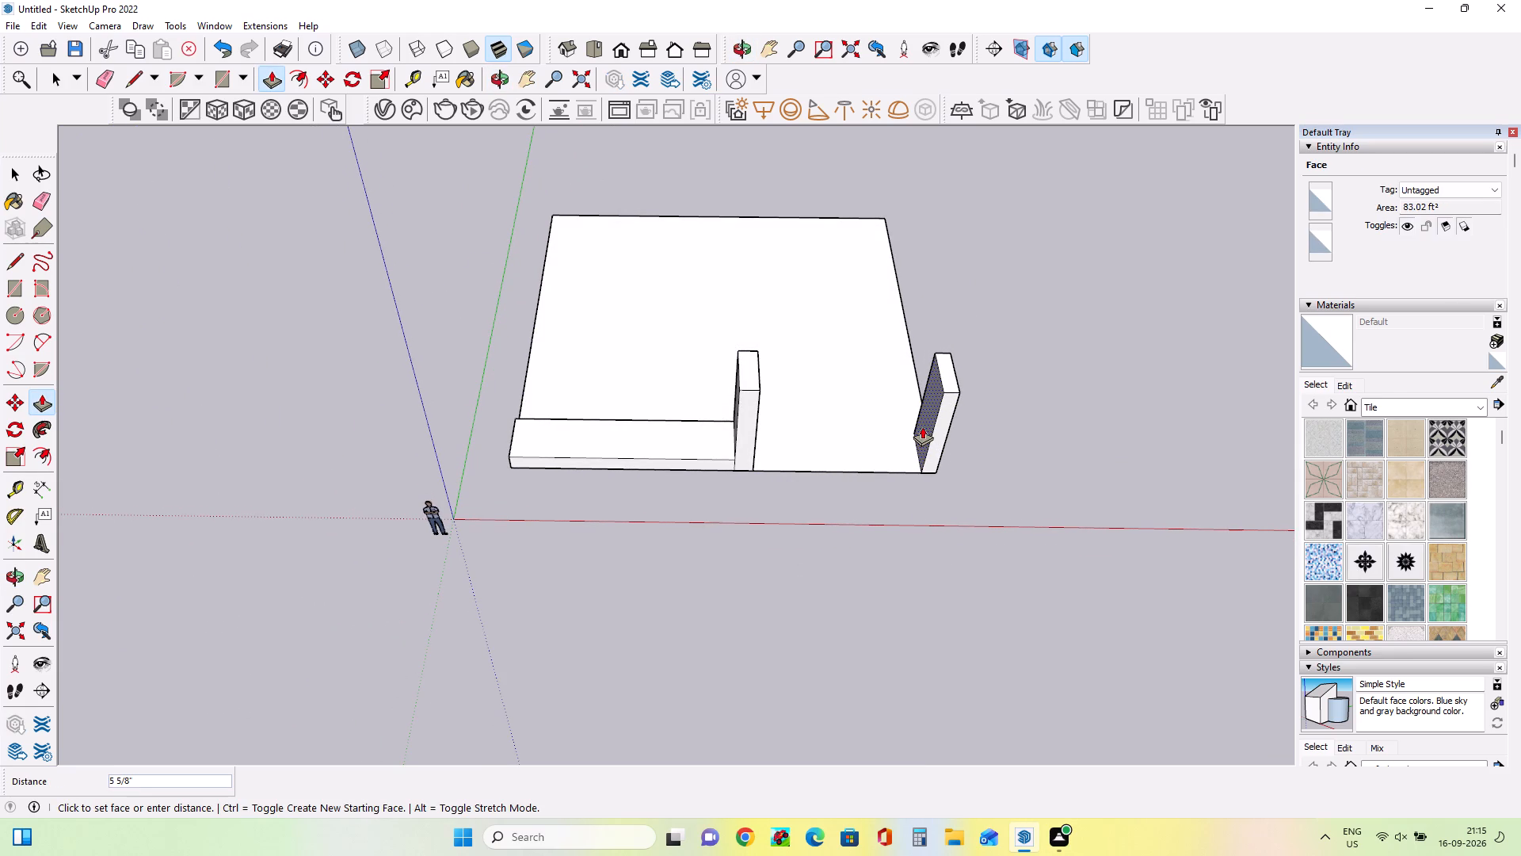
left_click(922, 426)
left_click(922, 426)
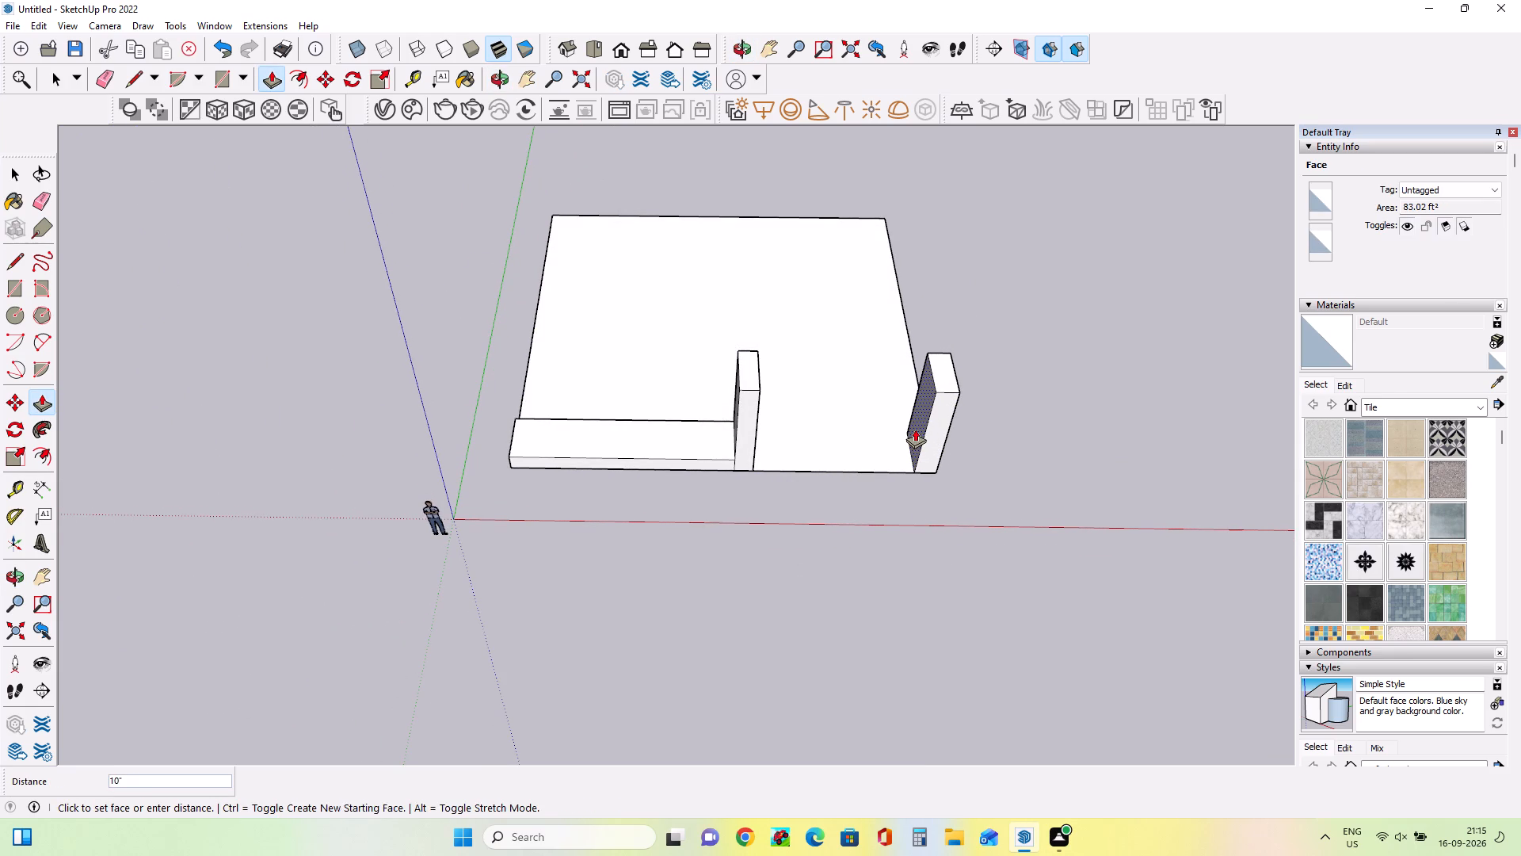
left_click(919, 429)
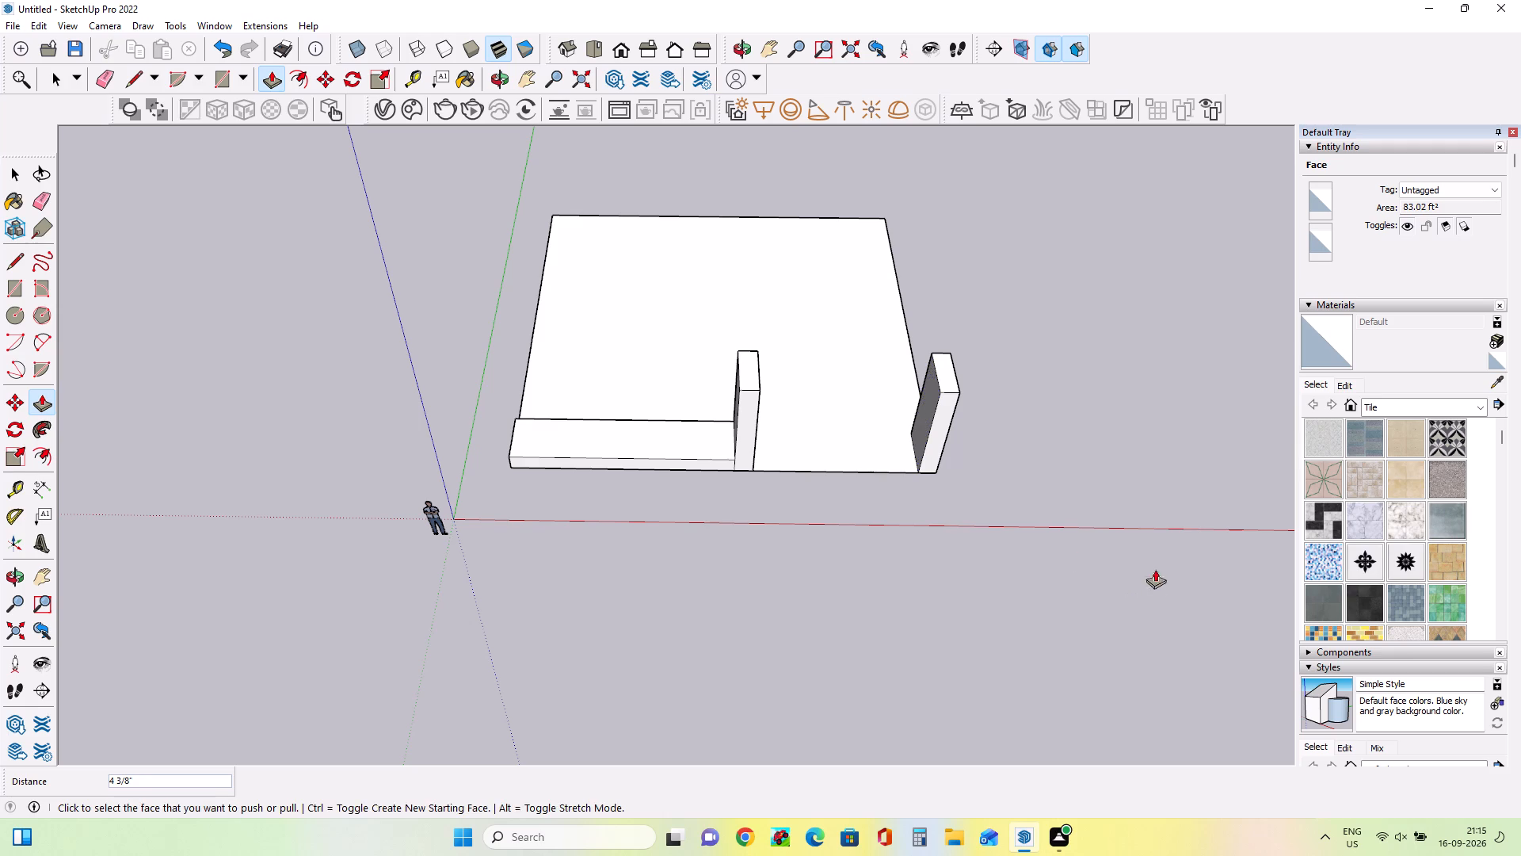
Draw a rectangle about 44'8" by 17'2" on the plot behind the front blocks, ending on the plot's side edge nearest the corner block.
middle_click_drag(1027, 525, 1136, 476)
middle_click_drag(1085, 403, 897, 331)
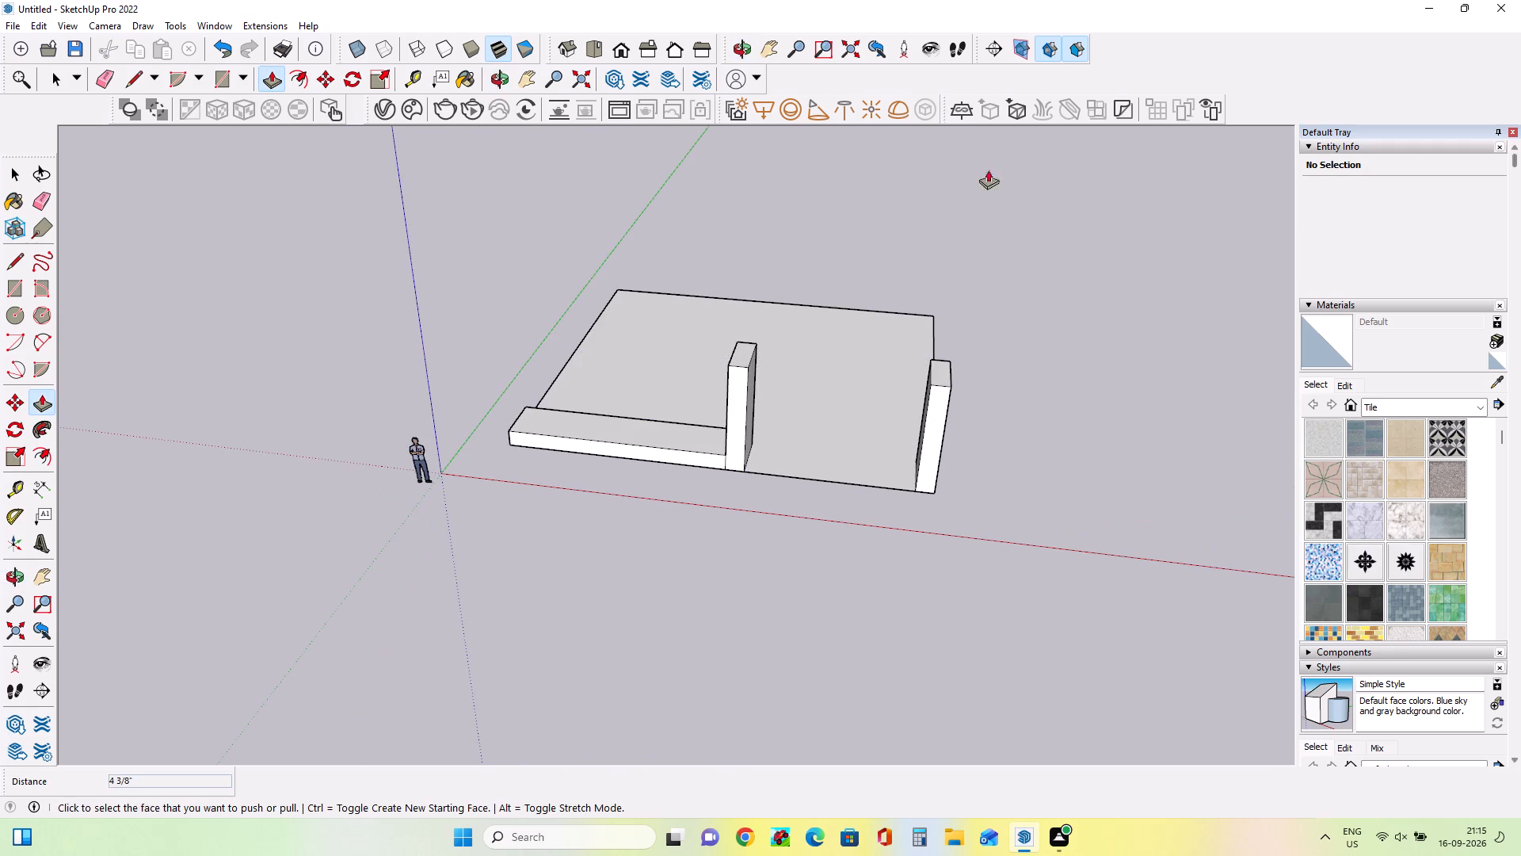
scroll(713, 529, "down", 1)
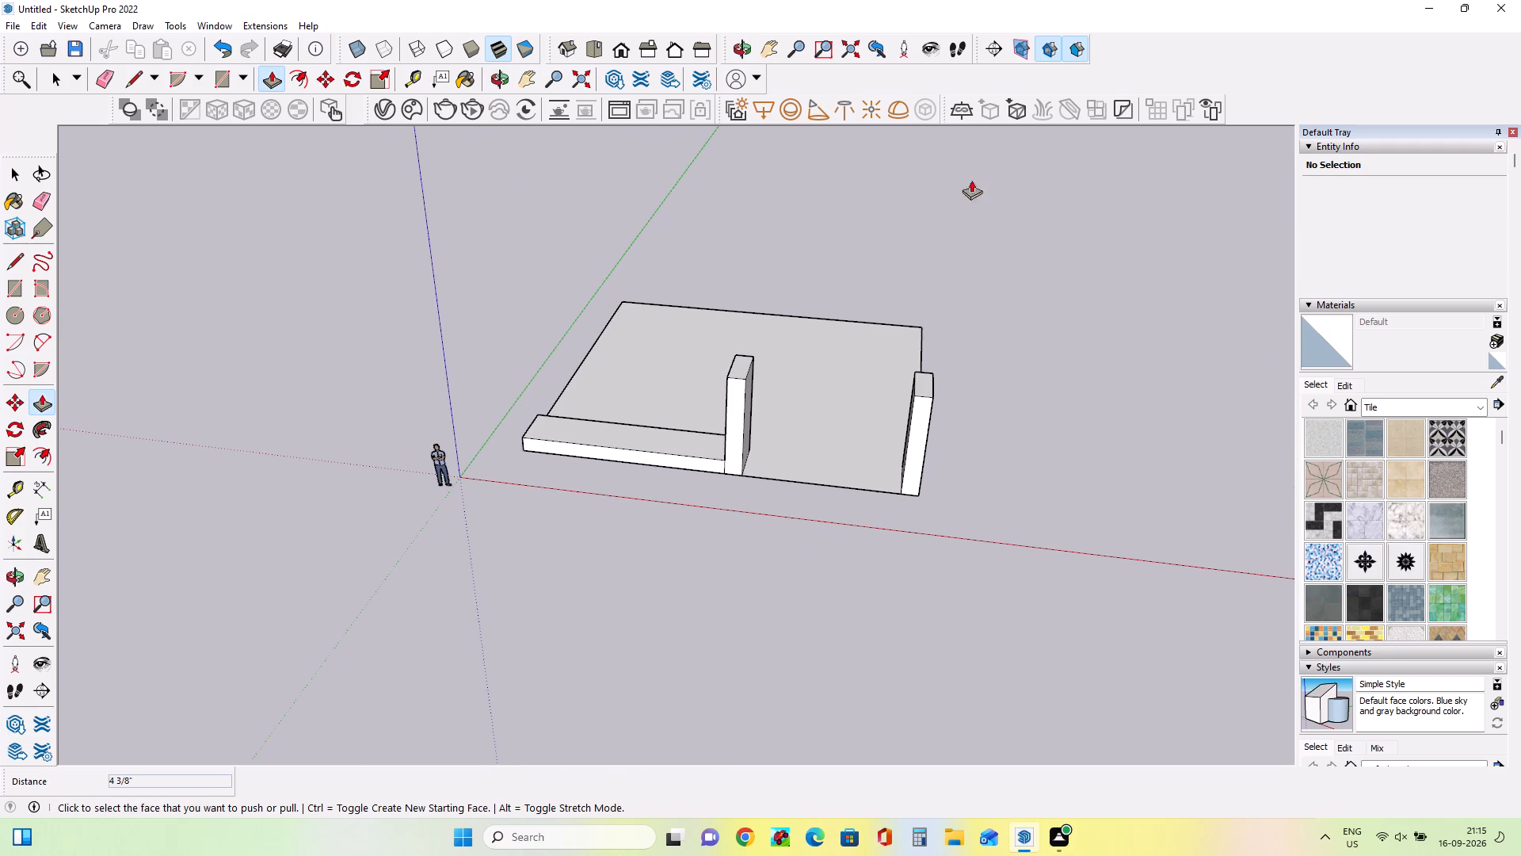
left_click(13, 170)
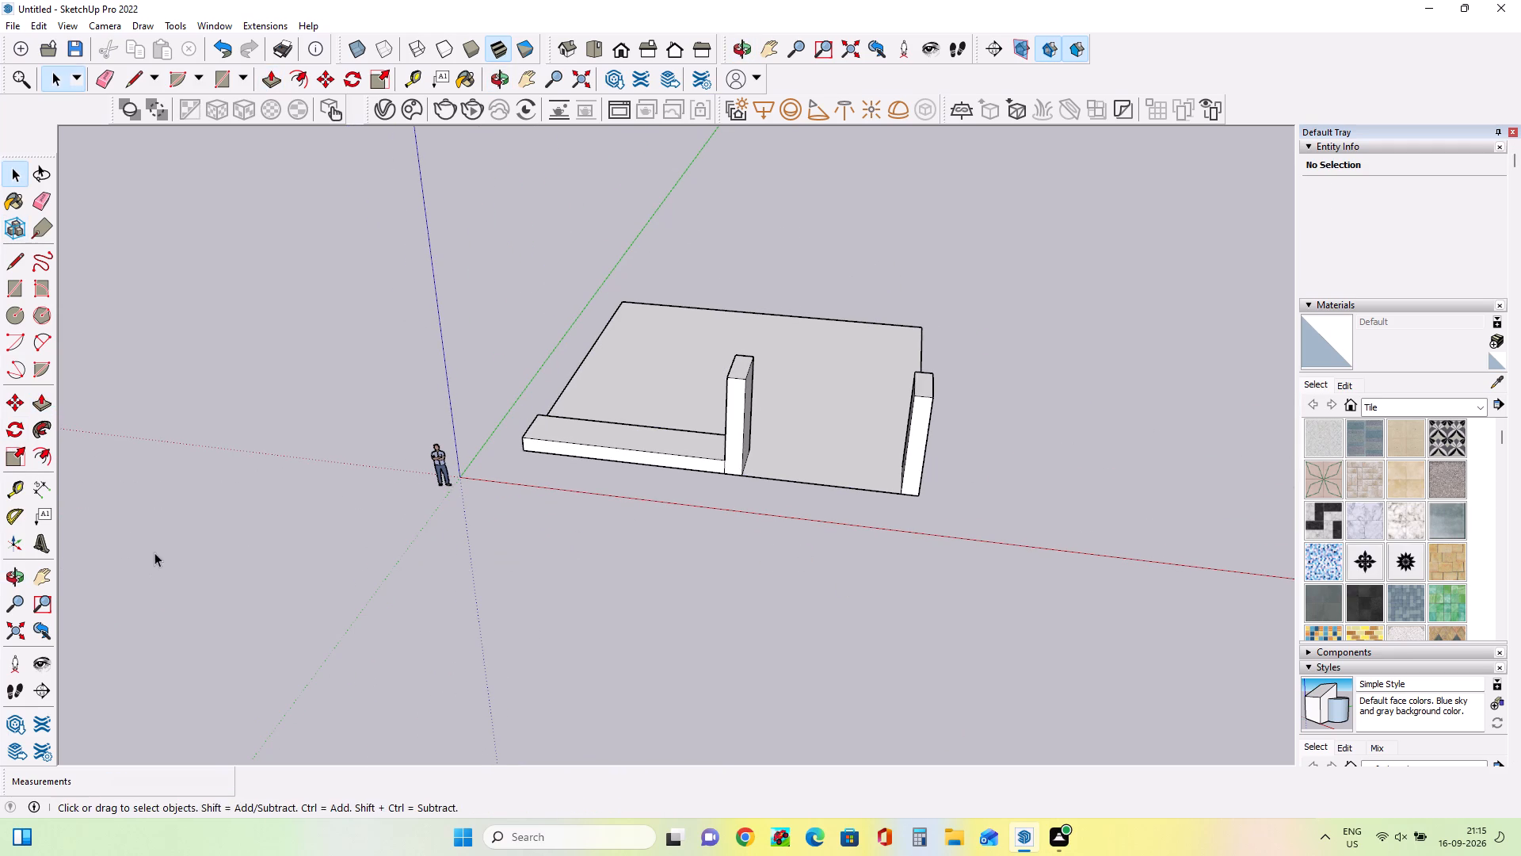
middle_click_drag(203, 592, 383, 662)
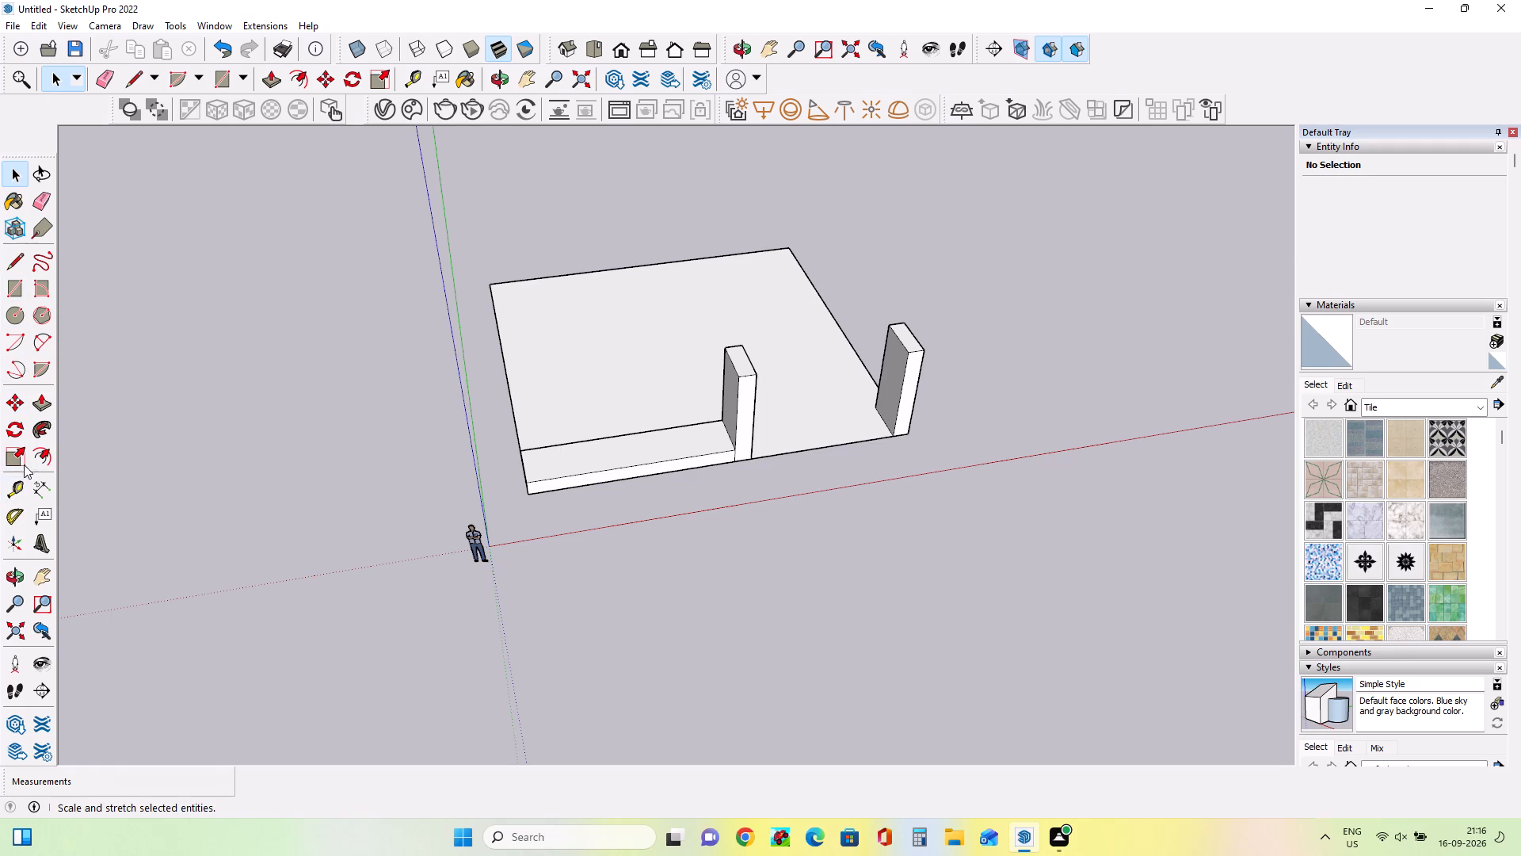
left_click(15, 290)
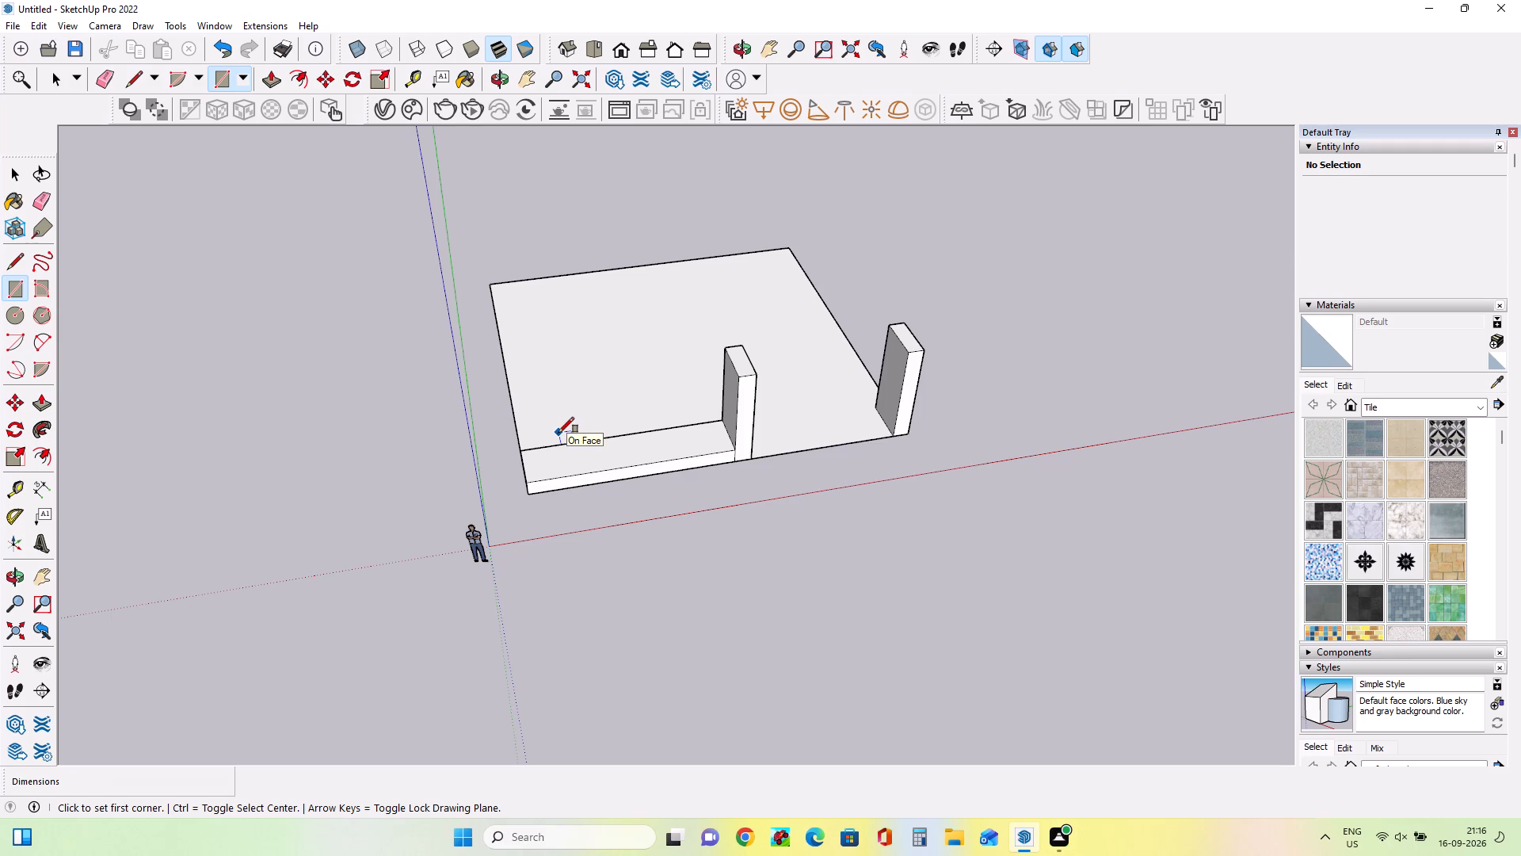
left_click(558, 433)
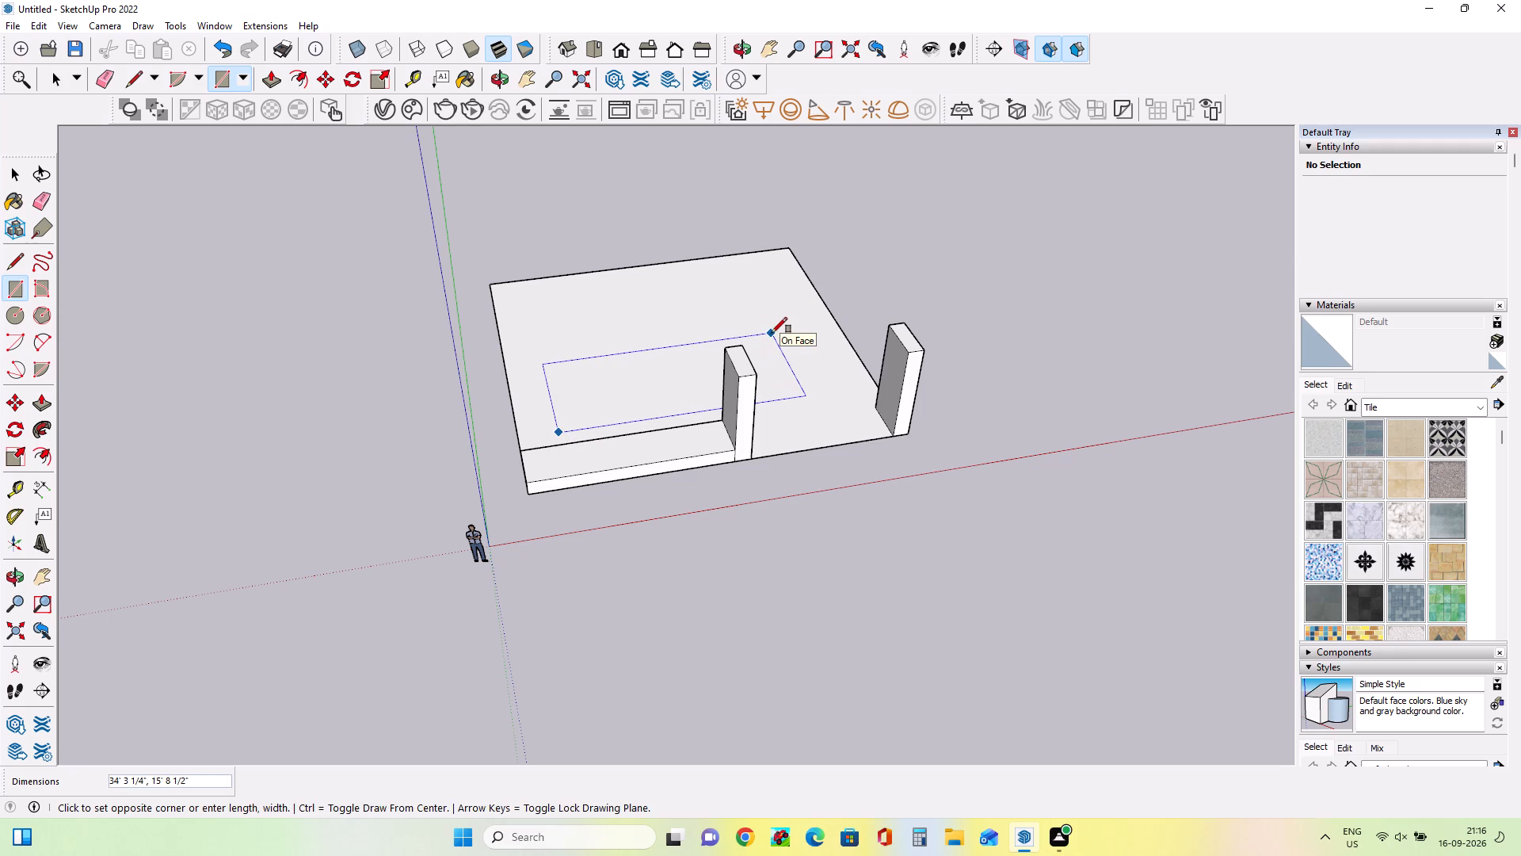
left_click(835, 324)
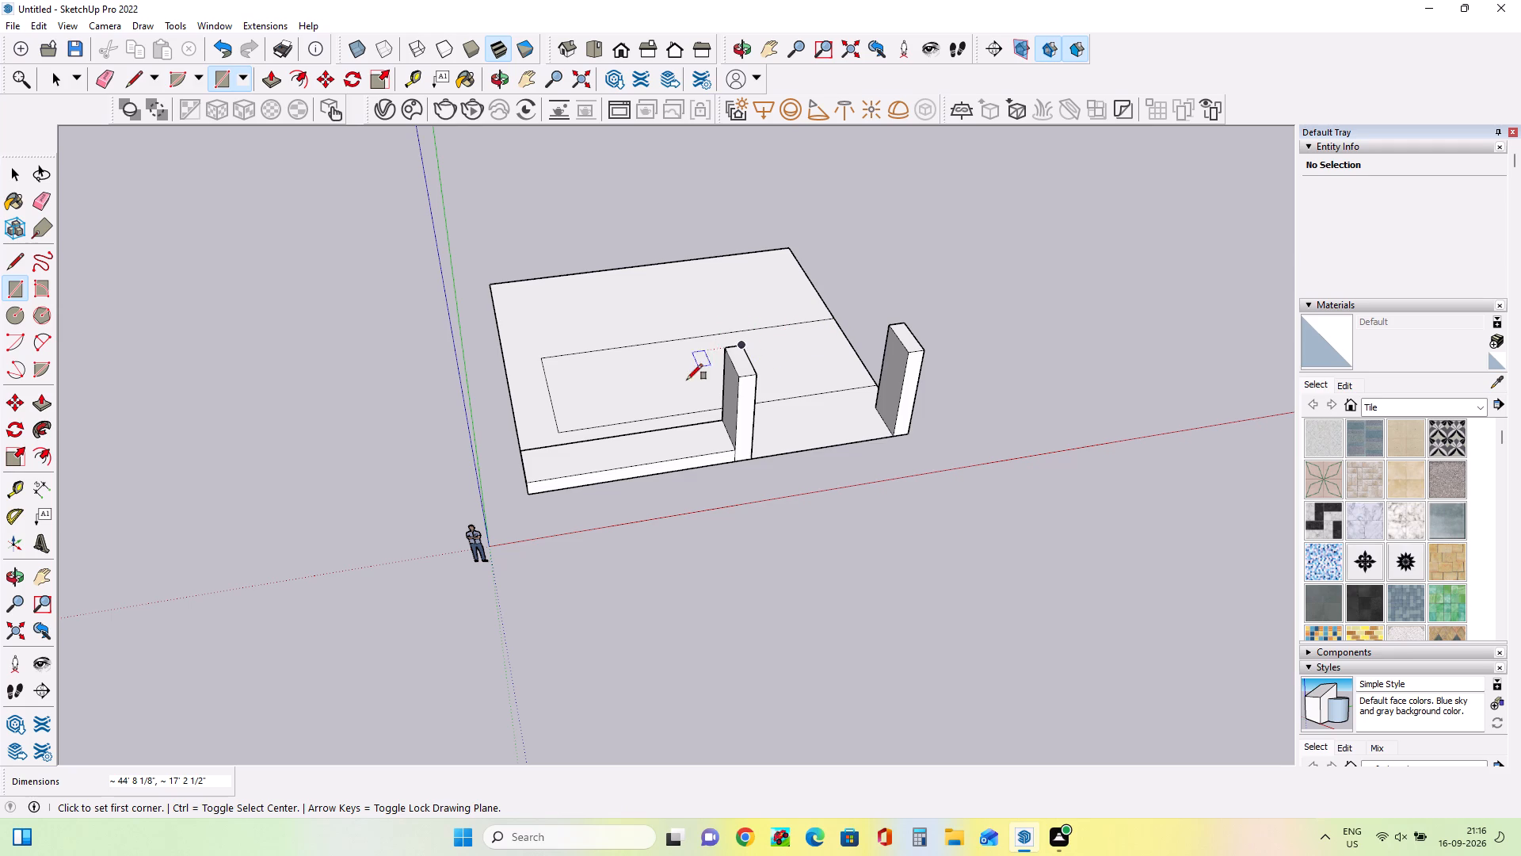
Widen the rectangle at its free short end by adding an adjoining strip about 17'2" by 2'10" and erasing the dividing line.
left_click(537, 360)
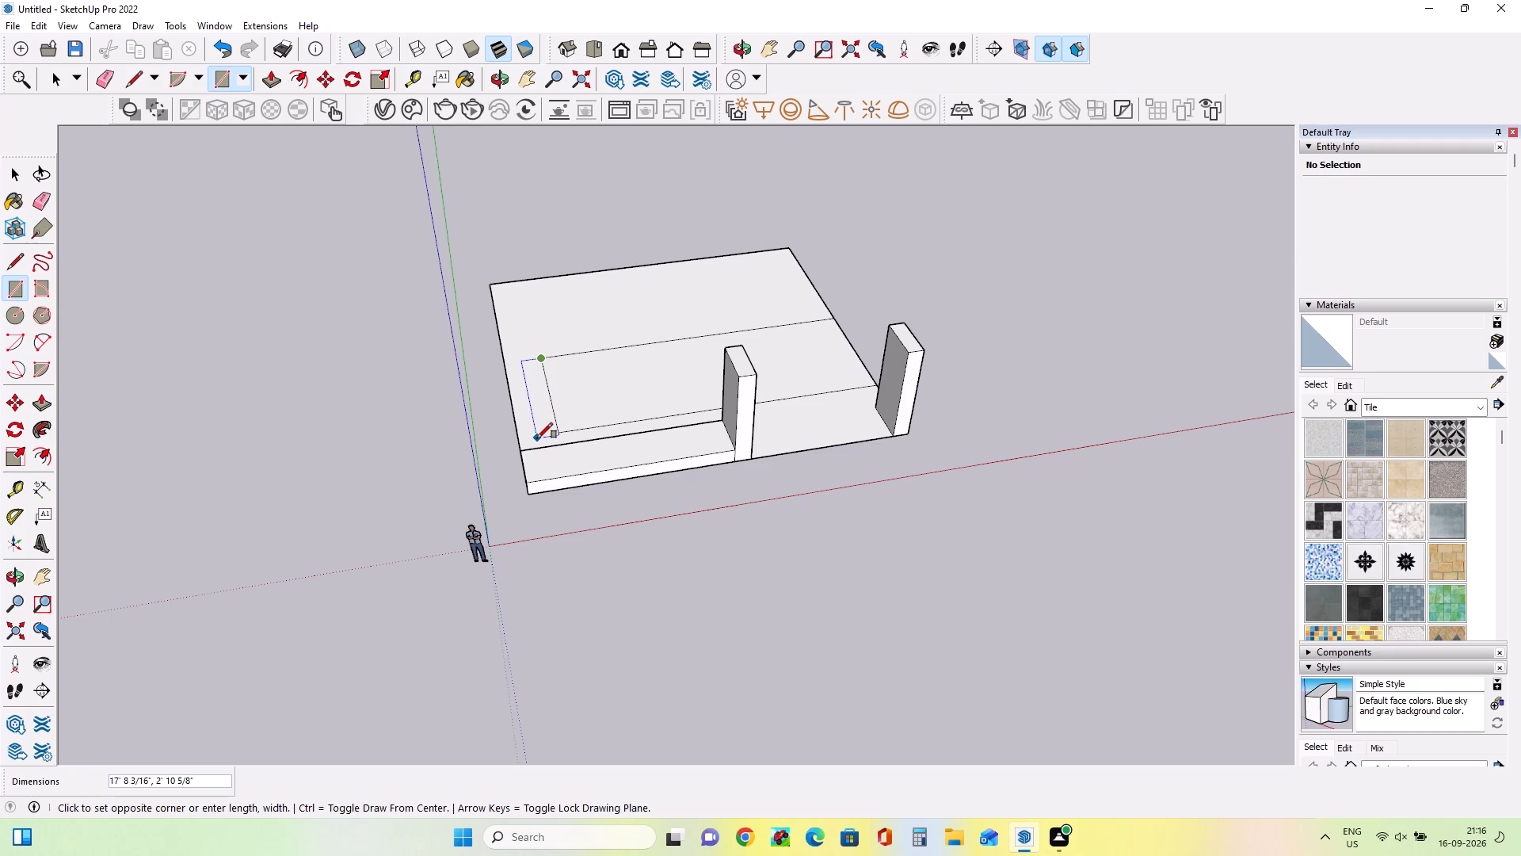
scroll(536, 438, "up", 5)
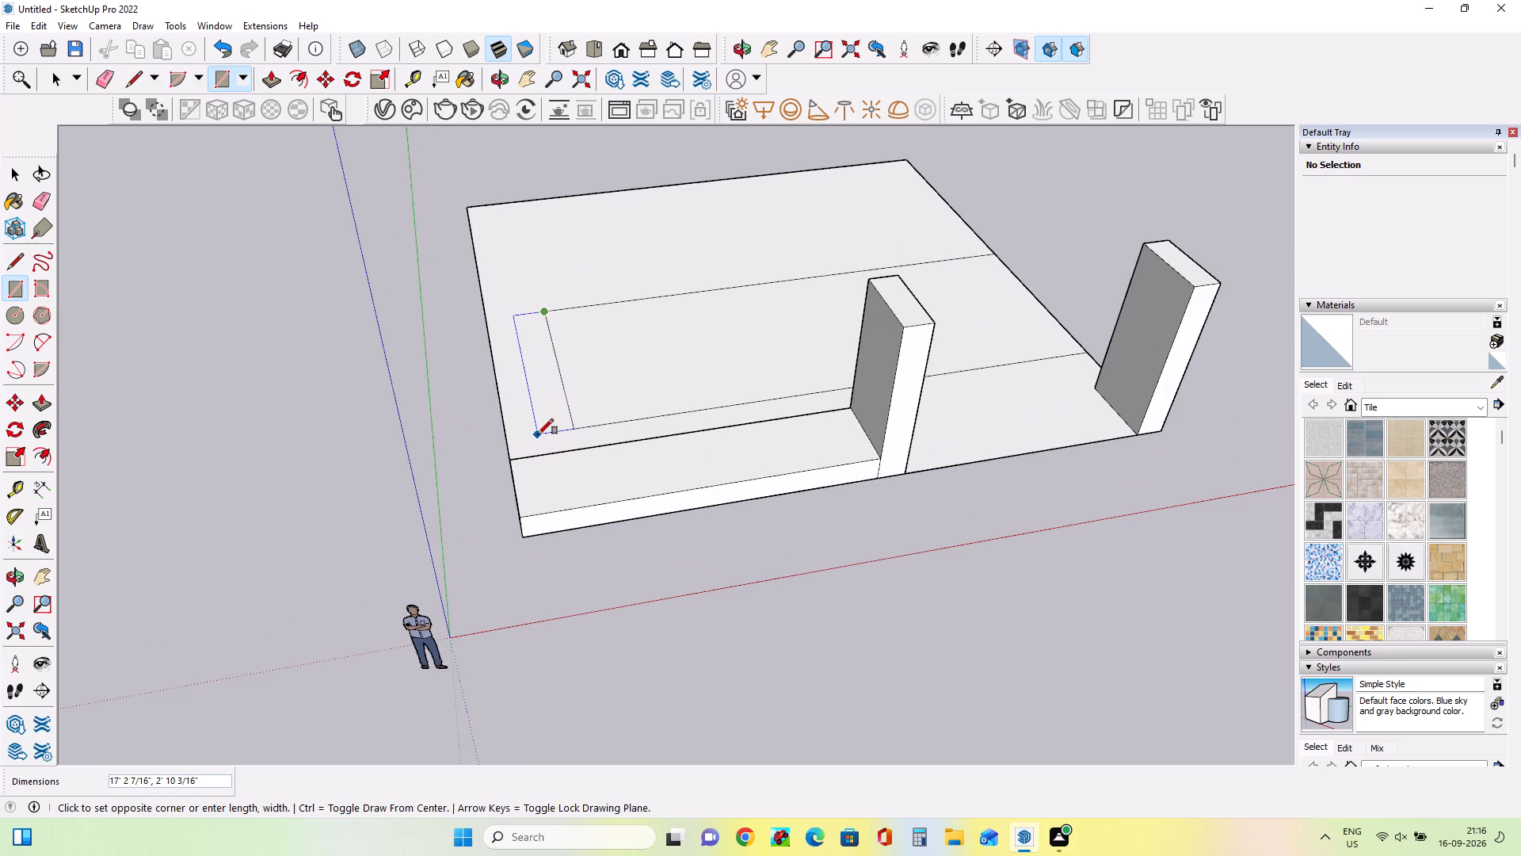
left_click(538, 434)
middle_click_drag(600, 466, 517, 460)
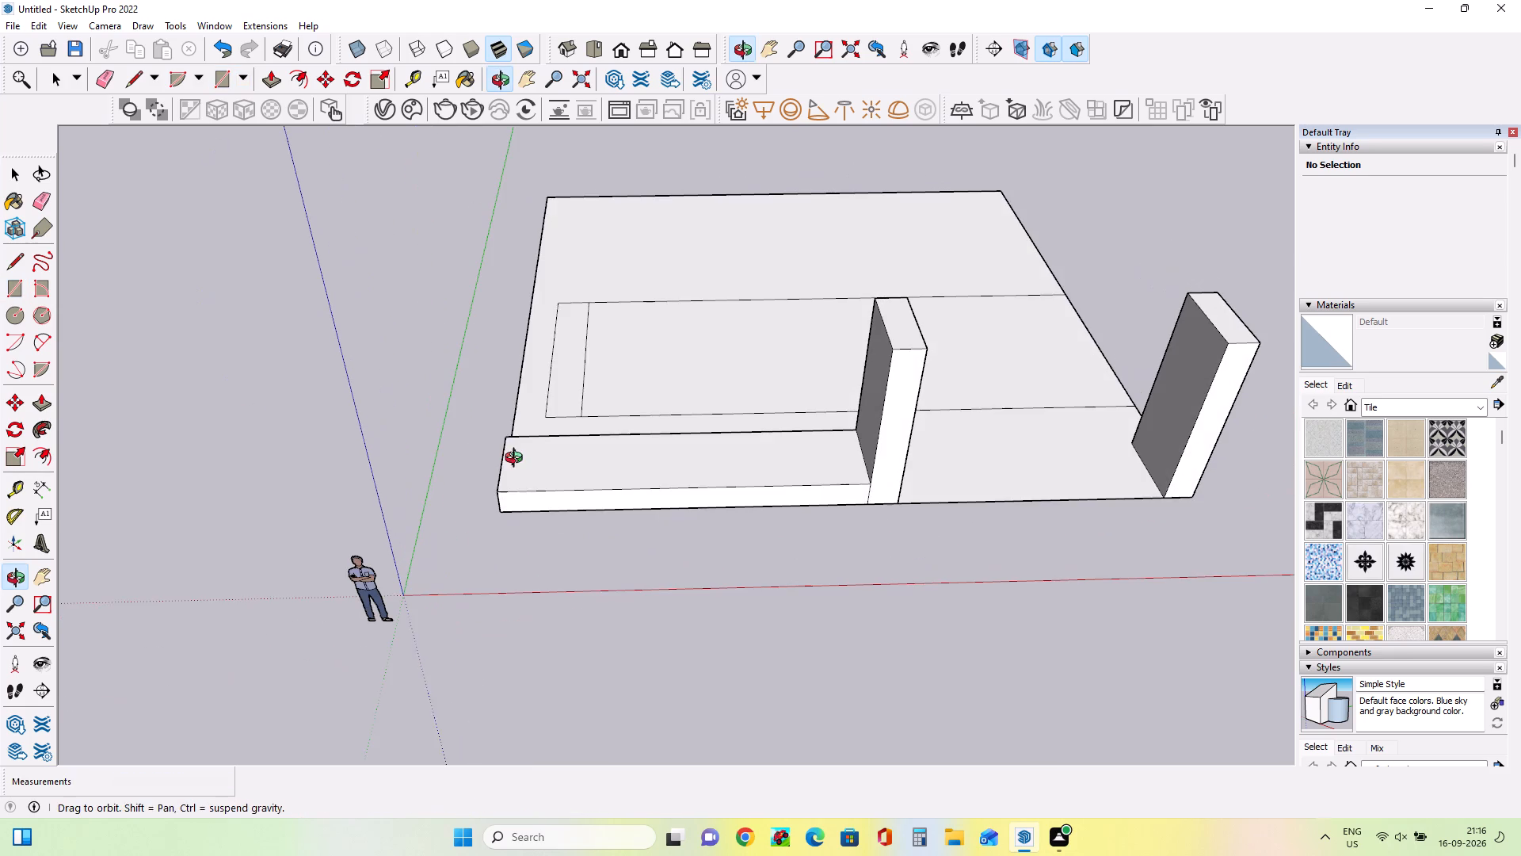
middle_click_drag(517, 460, 520, 460)
middle_click(521, 460)
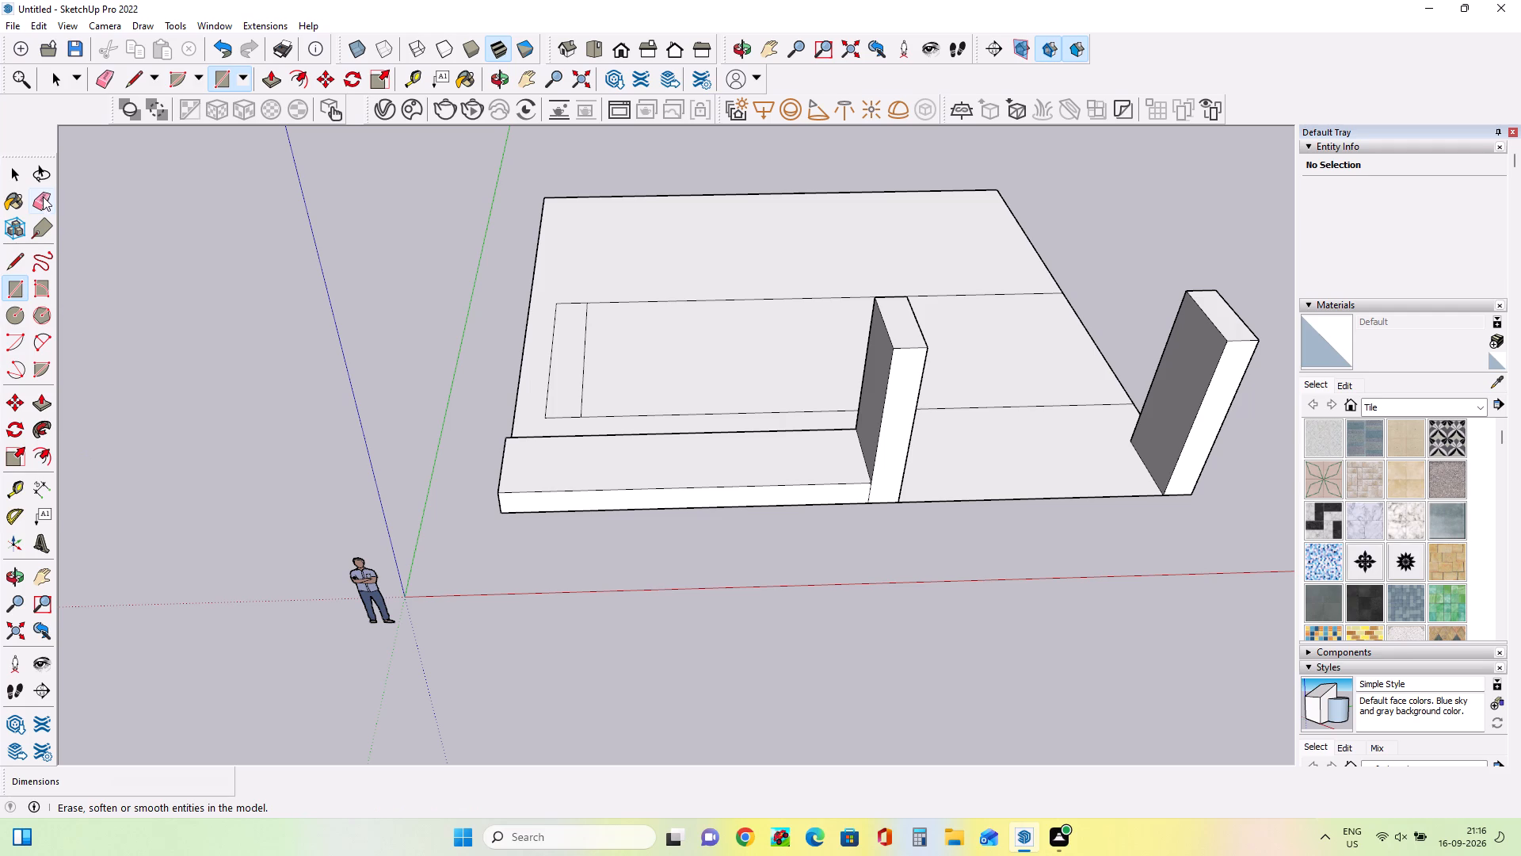
left_click(43, 197)
left_click(585, 383)
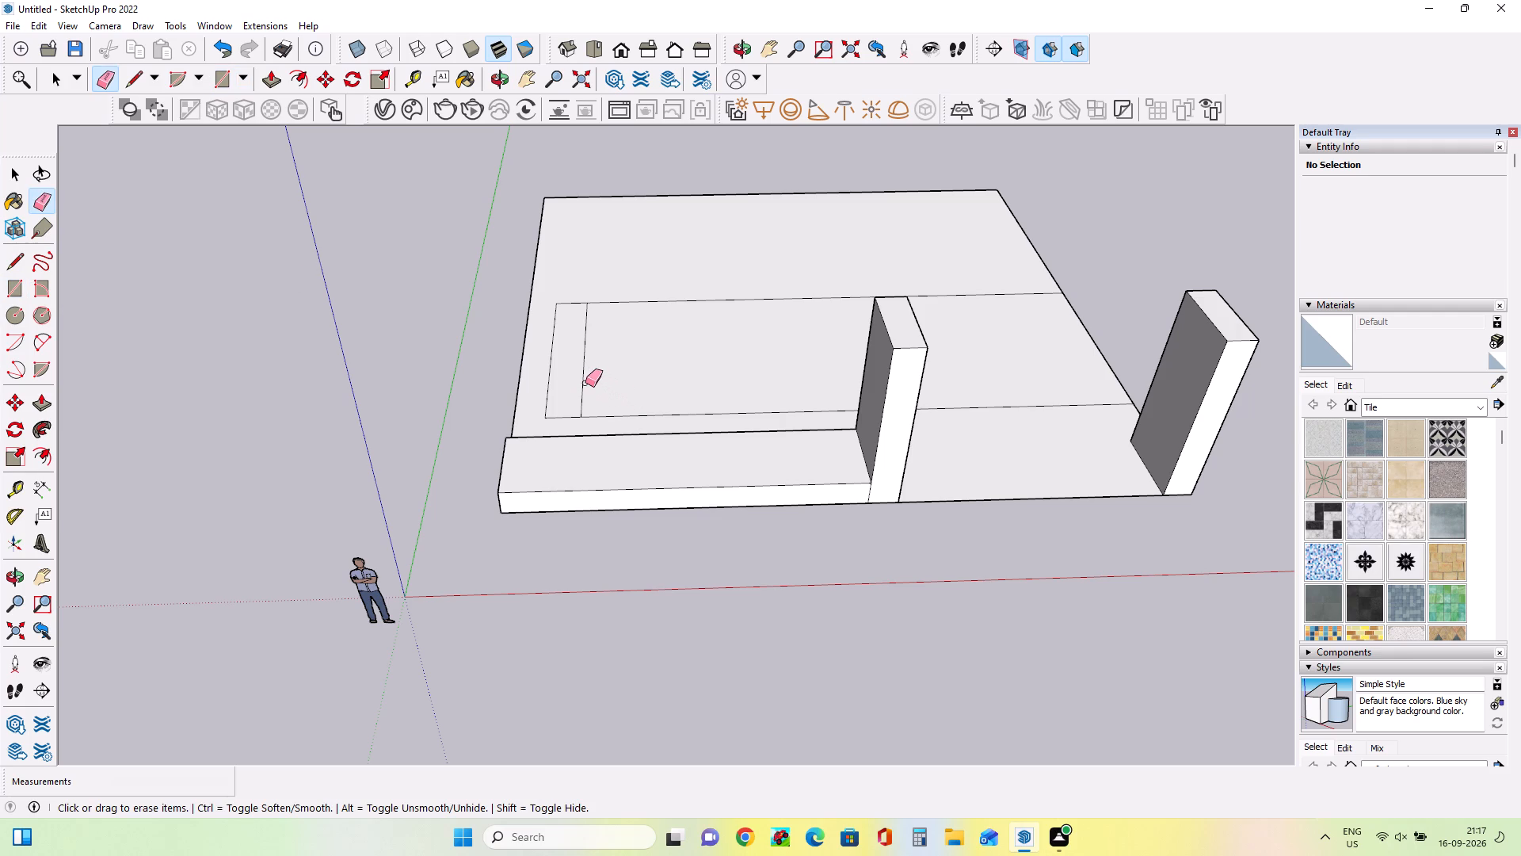
left_click(582, 384)
Push/Pull the large rectangle behind the front blocks up 20'.
middle_click_drag(571, 445, 669, 424)
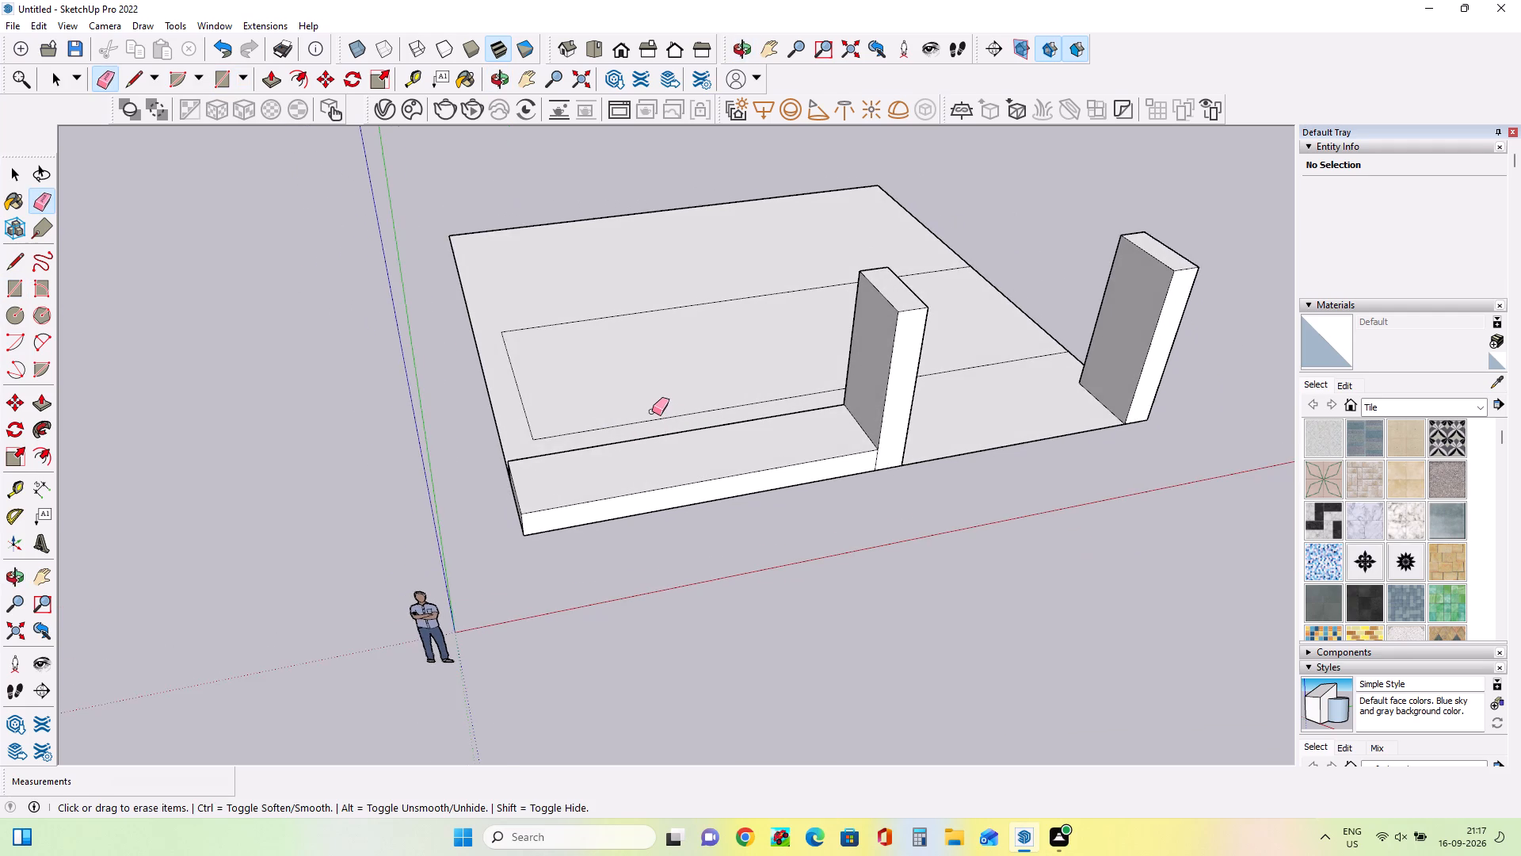
scroll(652, 411, "down", 2)
middle_click_drag(652, 446, 637, 464)
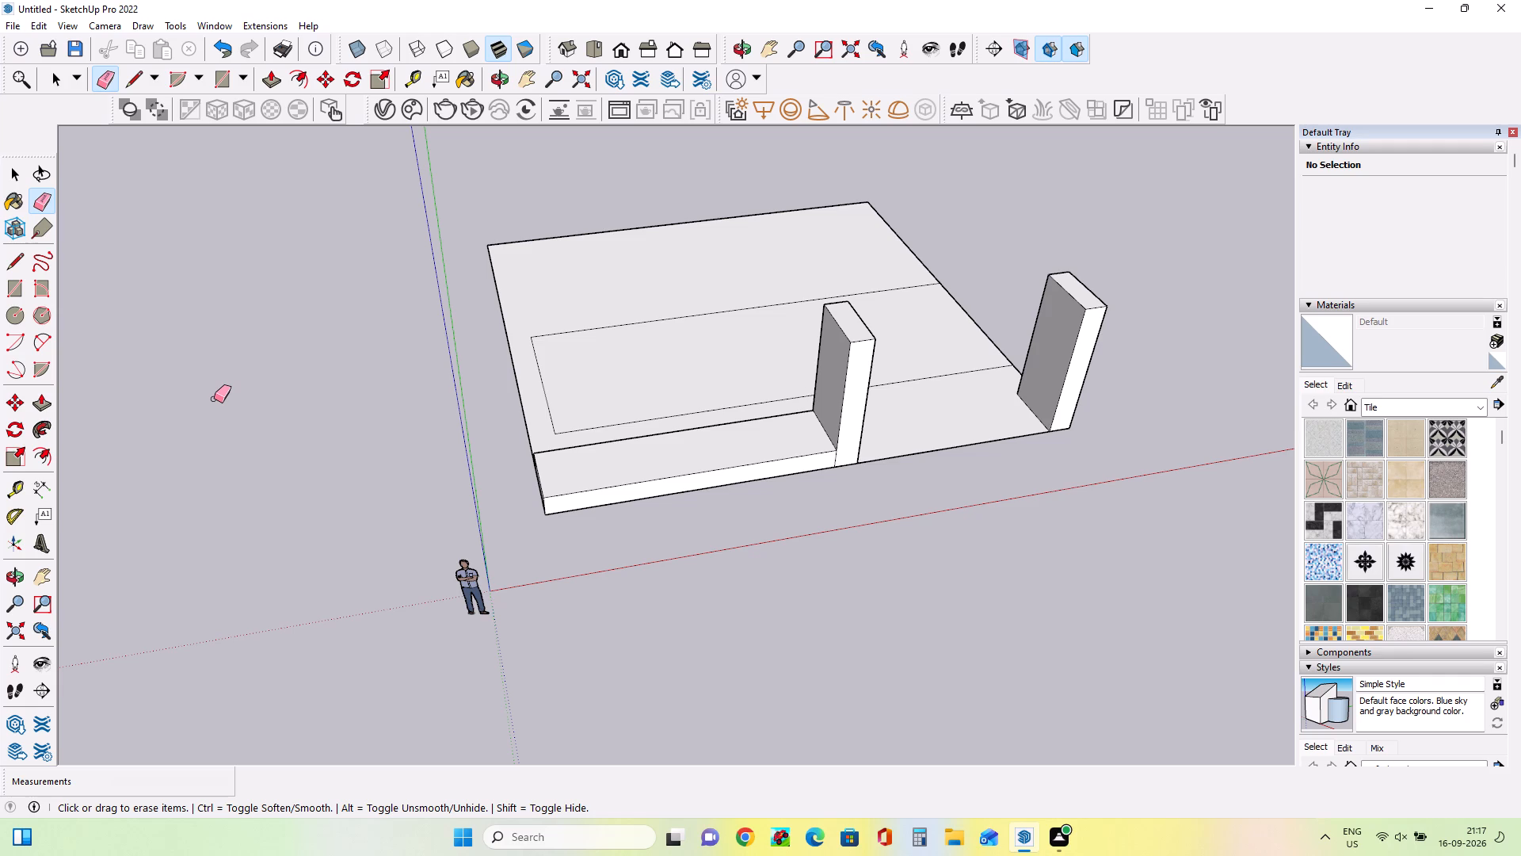
left_click(40, 397)
left_click(603, 397)
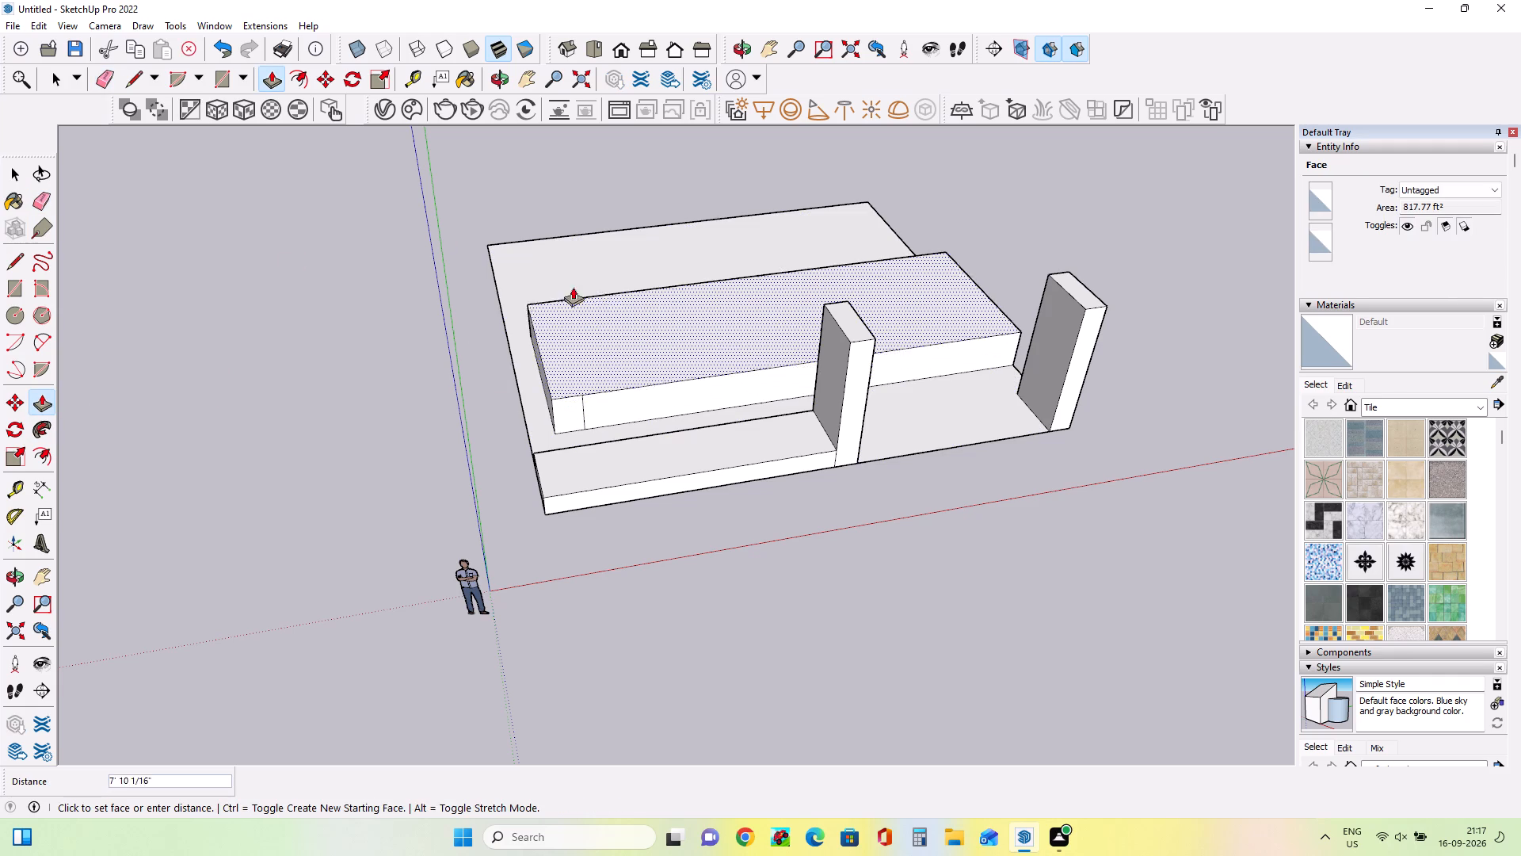
middle_click_drag(562, 272, 540, 153)
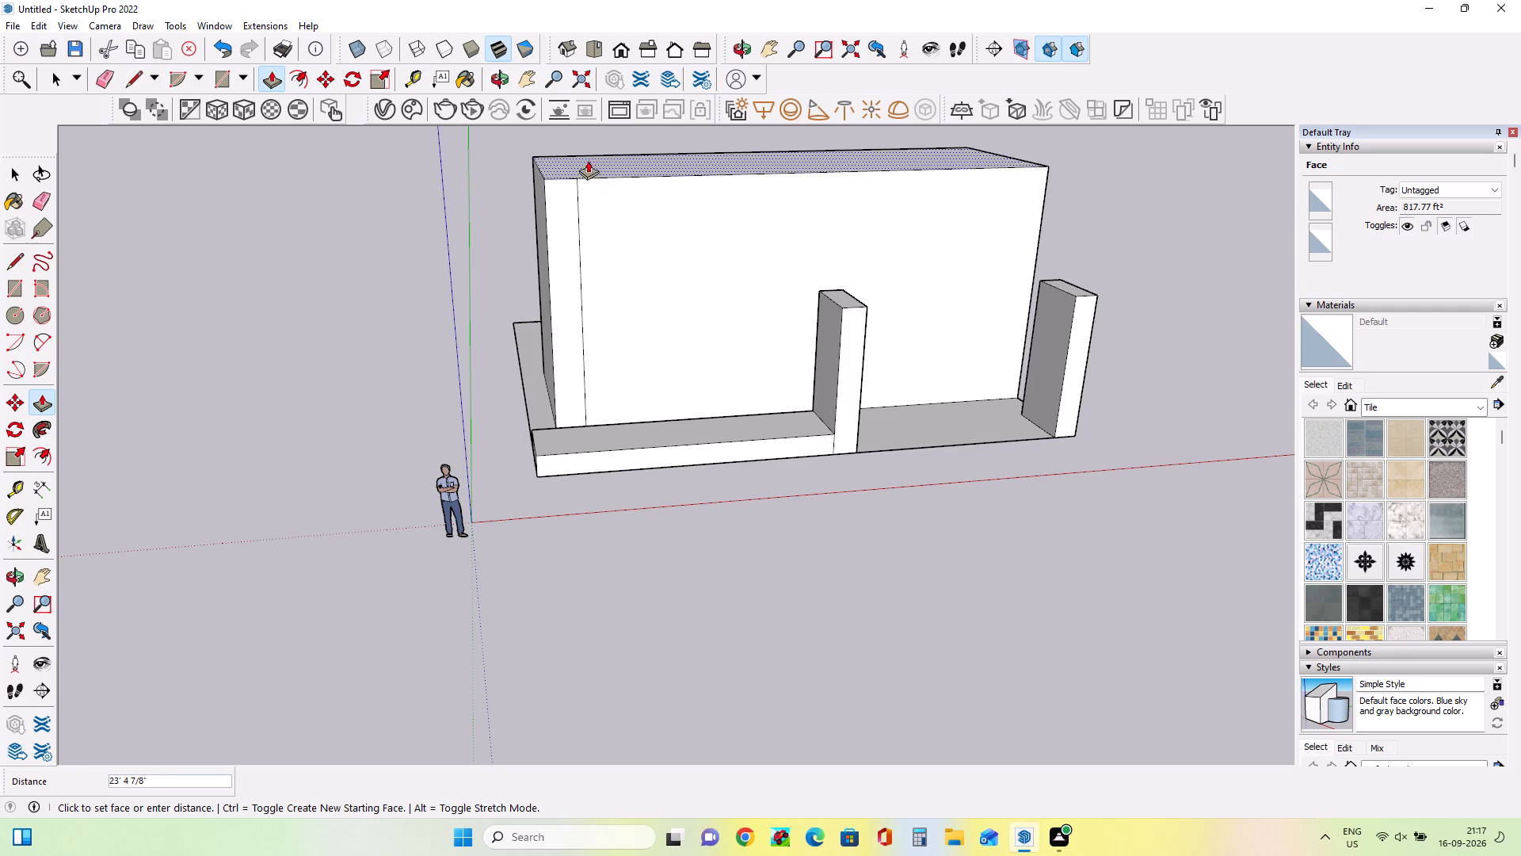
middle_click_drag(595, 196, 566, 216)
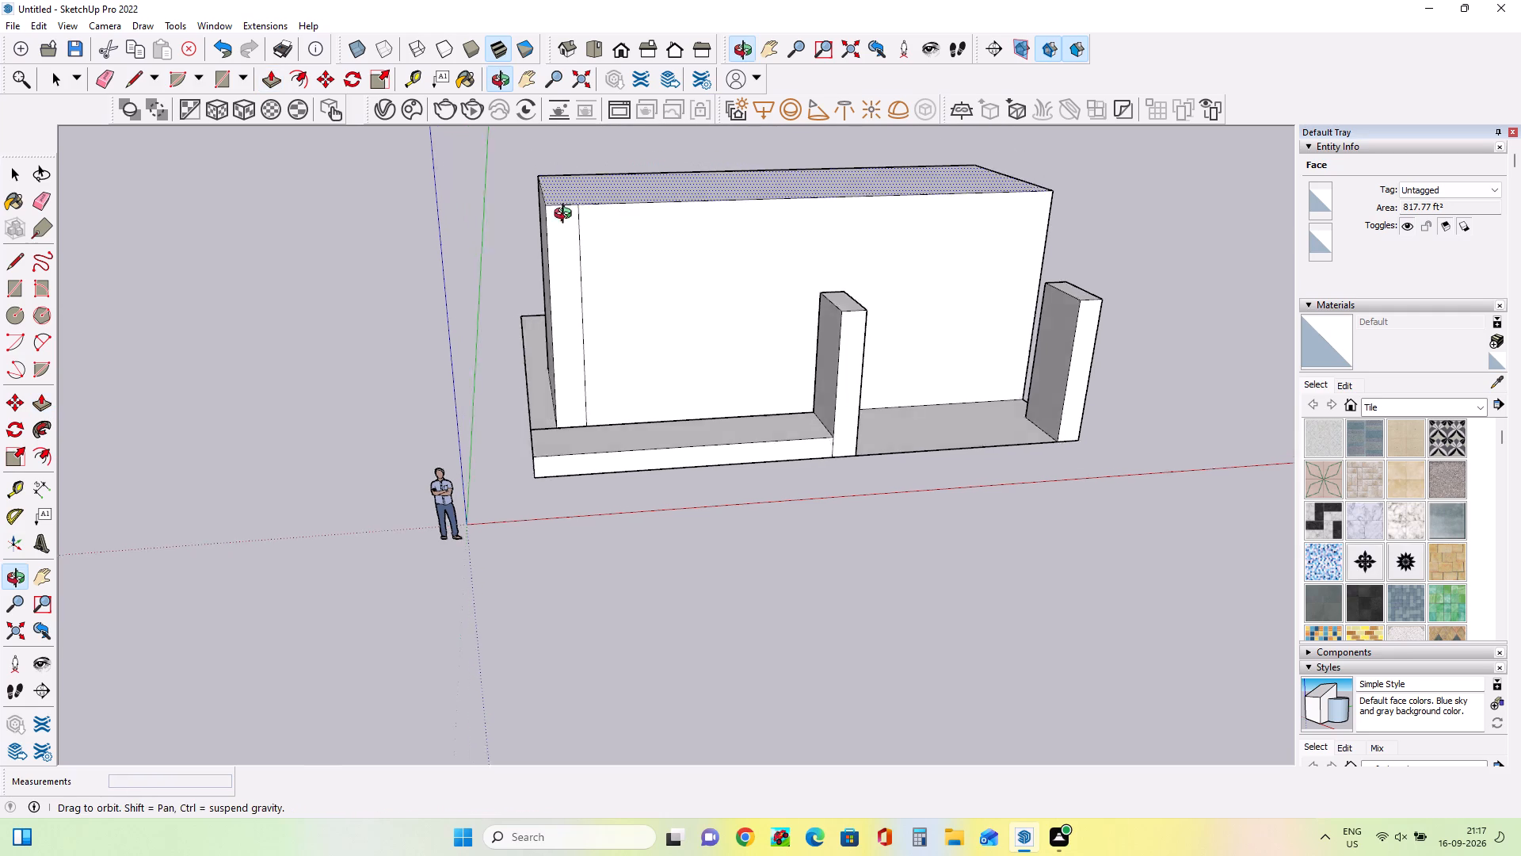
middle_click_drag(566, 216, 534, 216)
scroll(583, 220, "down", 5)
scroll(588, 228, "up", 3)
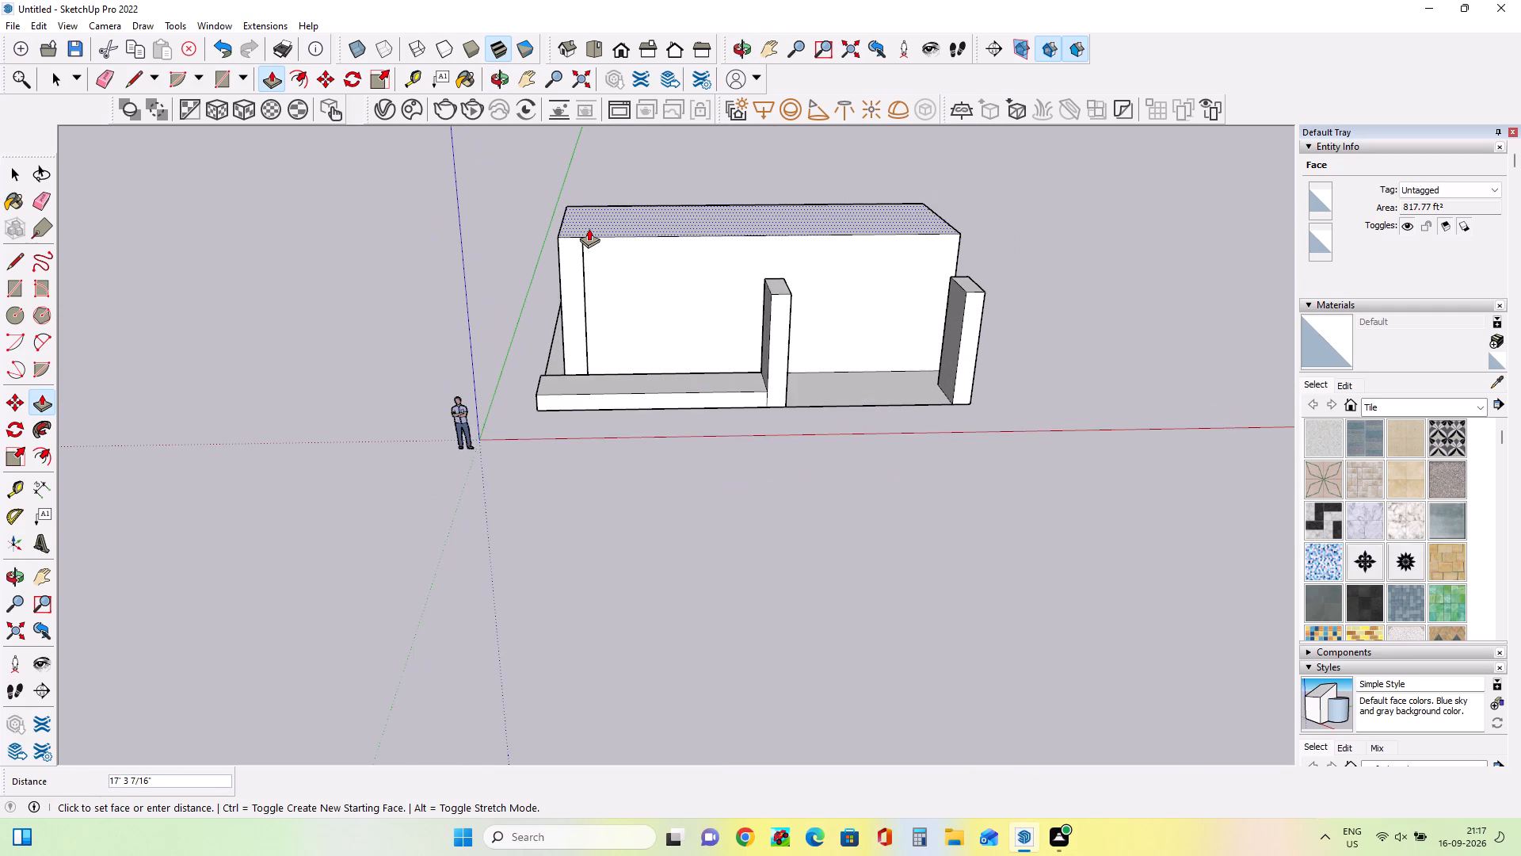
scroll(589, 228, "up", 4)
middle_click_drag(589, 226, 612, 130)
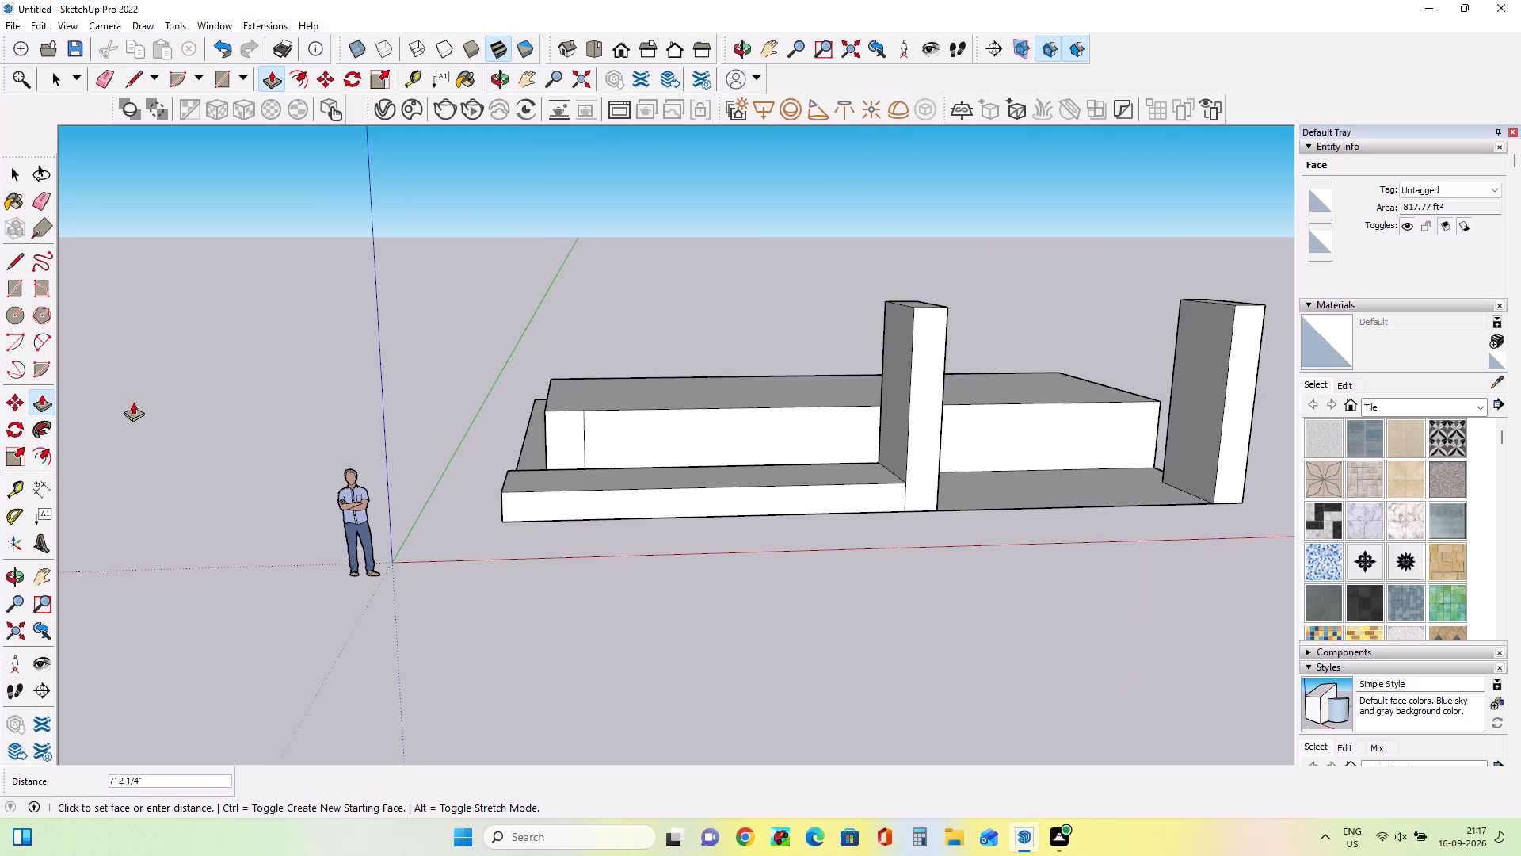
key("2")
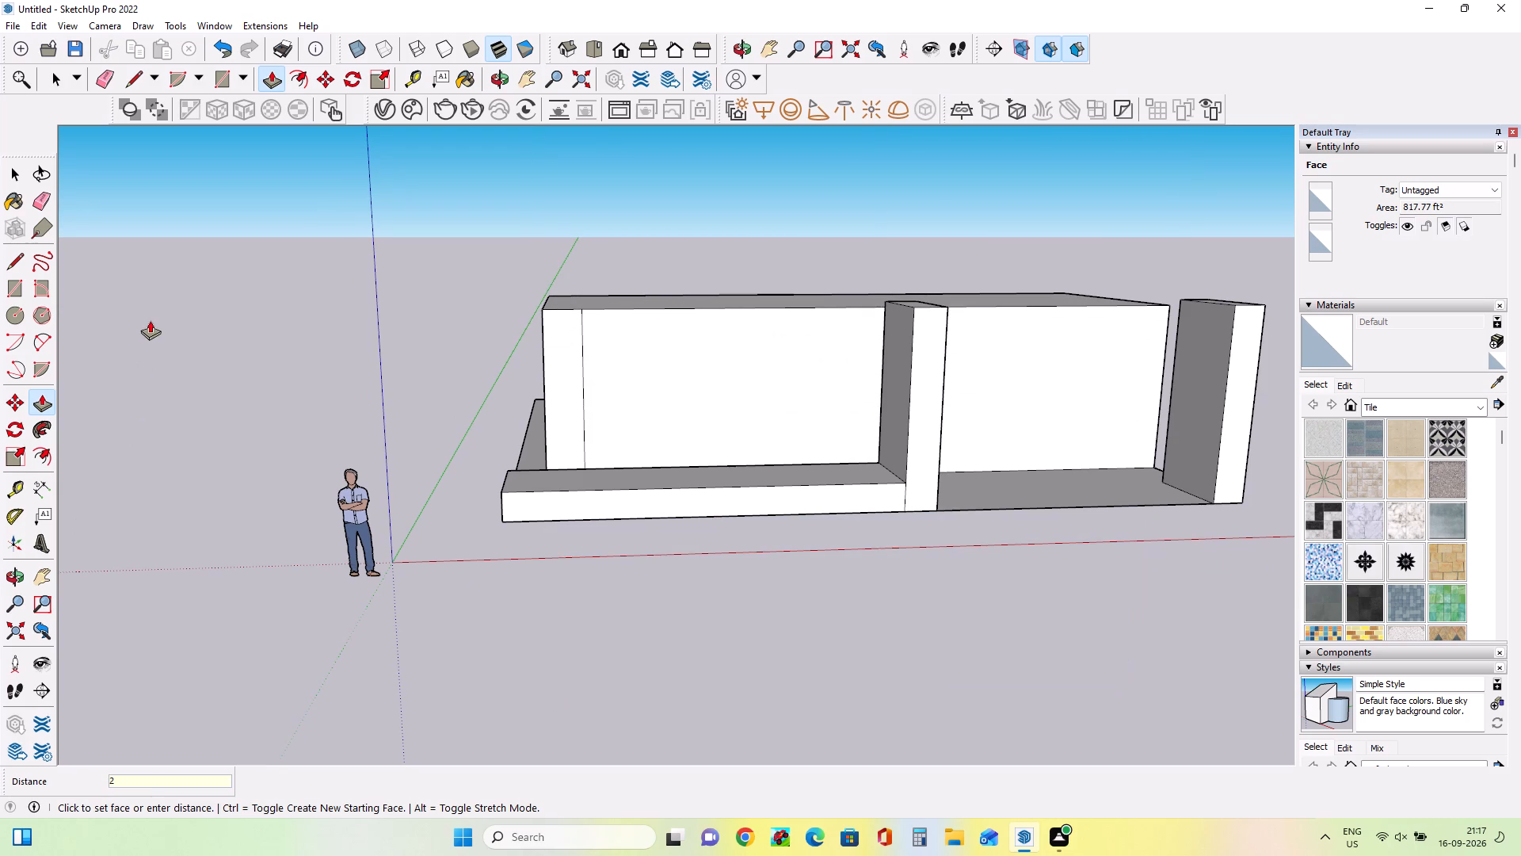
type("0'")
key("Return")
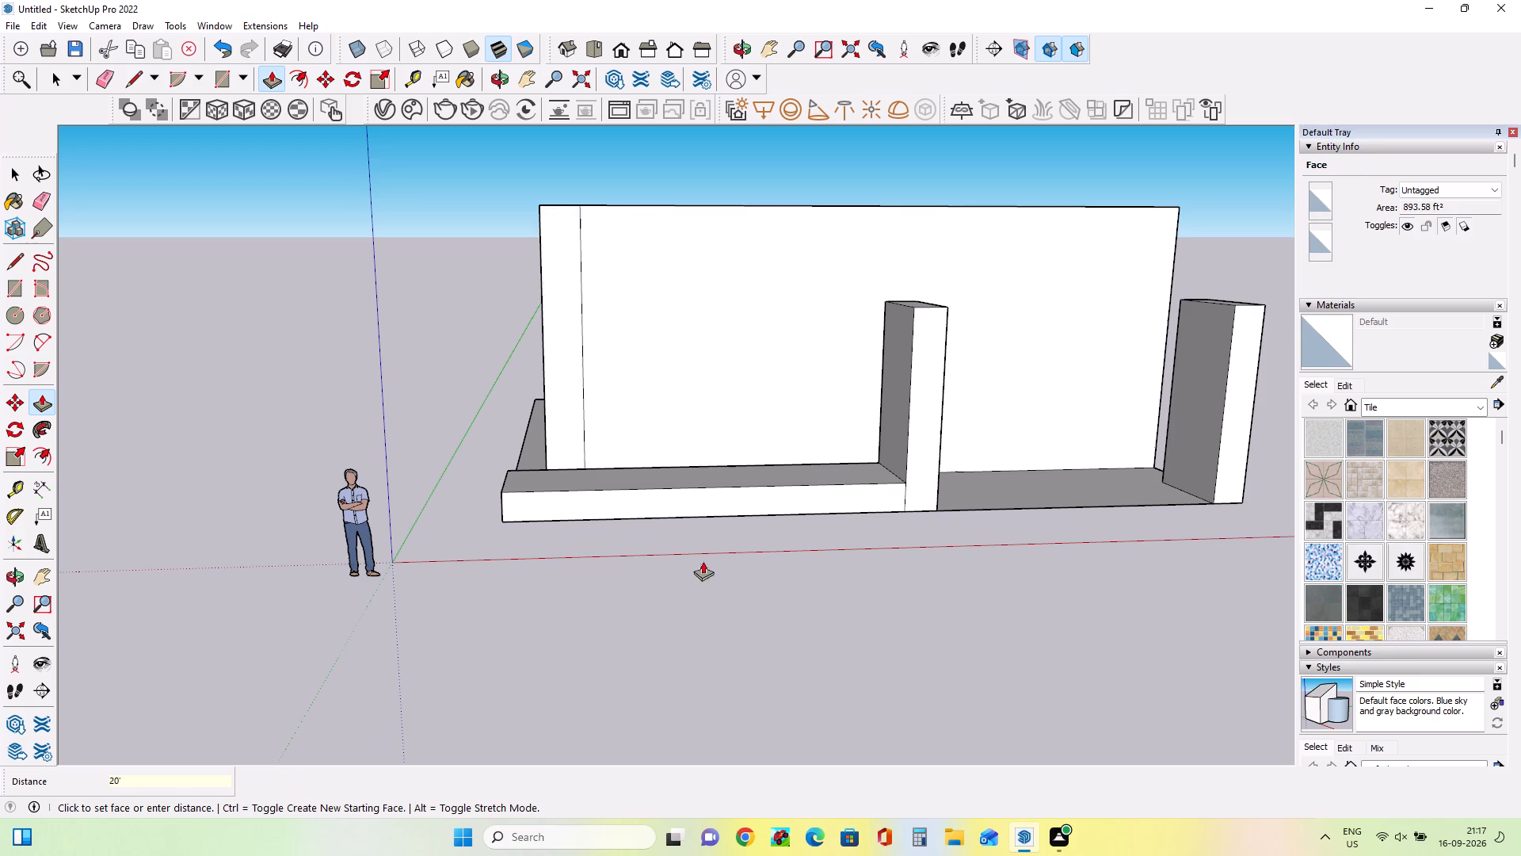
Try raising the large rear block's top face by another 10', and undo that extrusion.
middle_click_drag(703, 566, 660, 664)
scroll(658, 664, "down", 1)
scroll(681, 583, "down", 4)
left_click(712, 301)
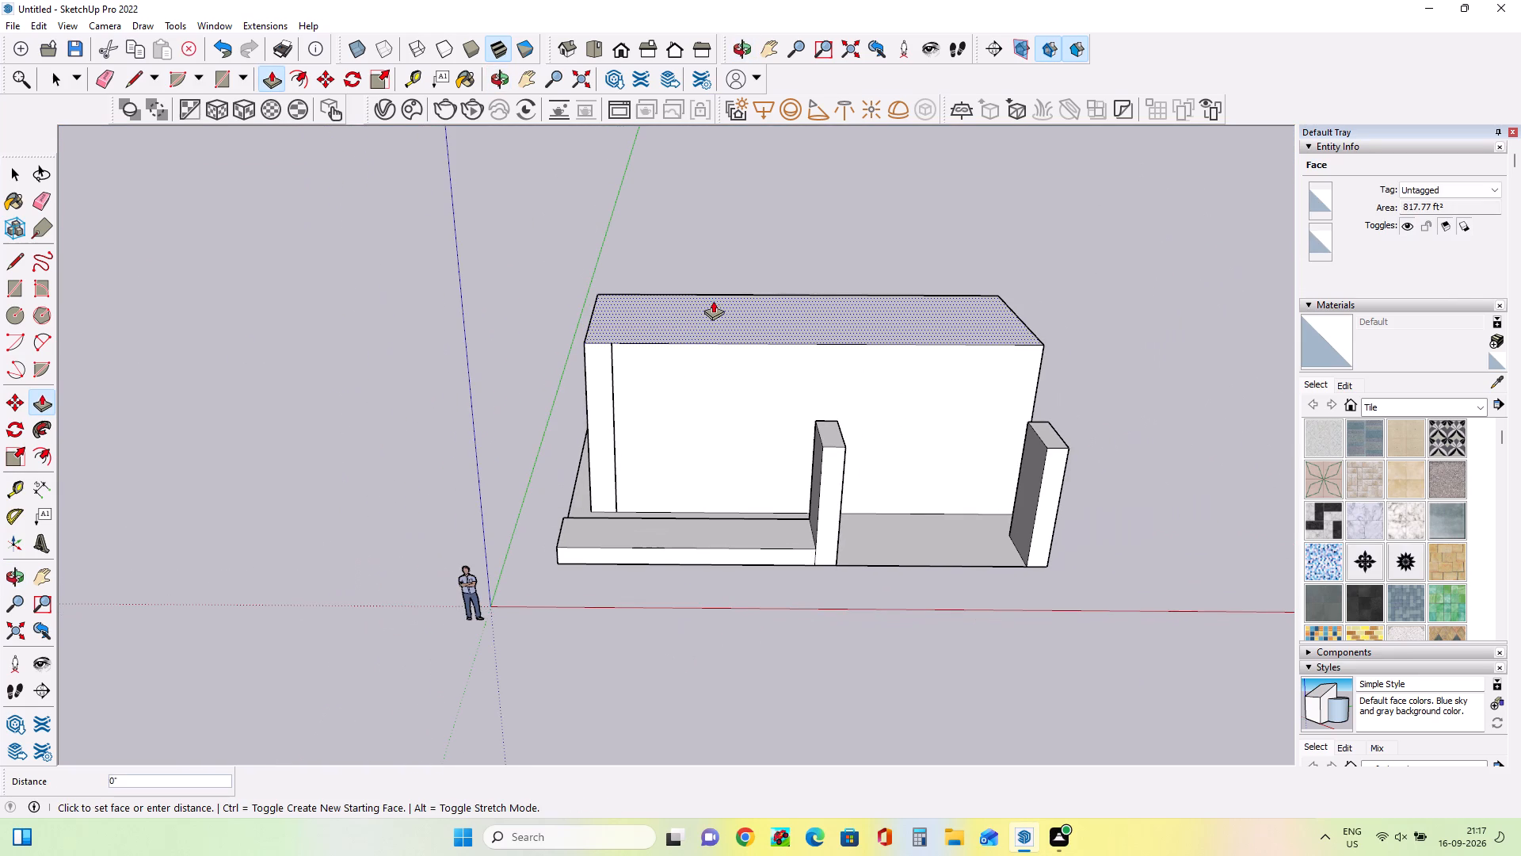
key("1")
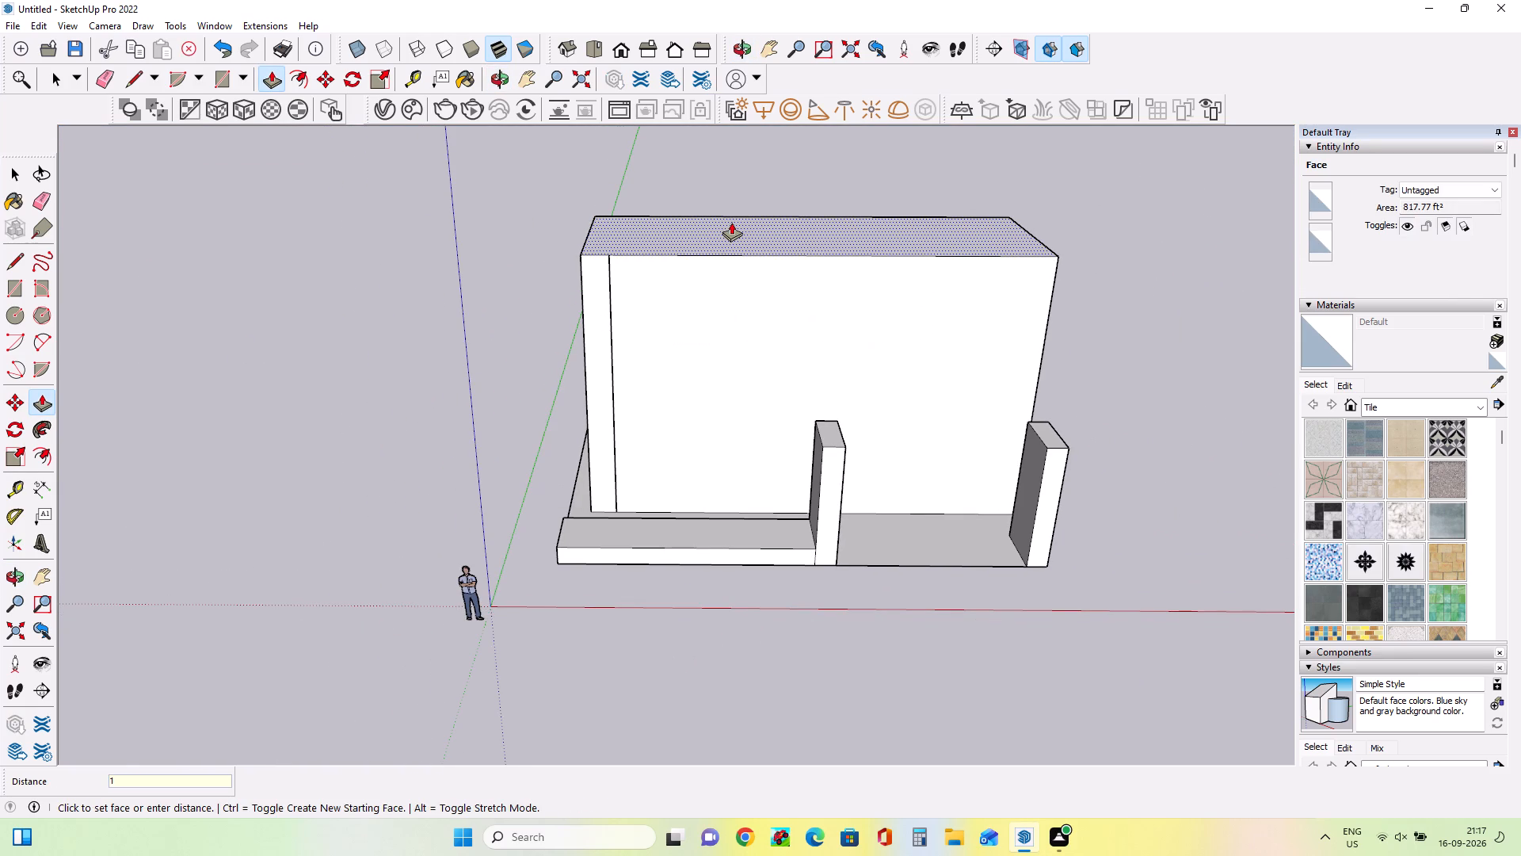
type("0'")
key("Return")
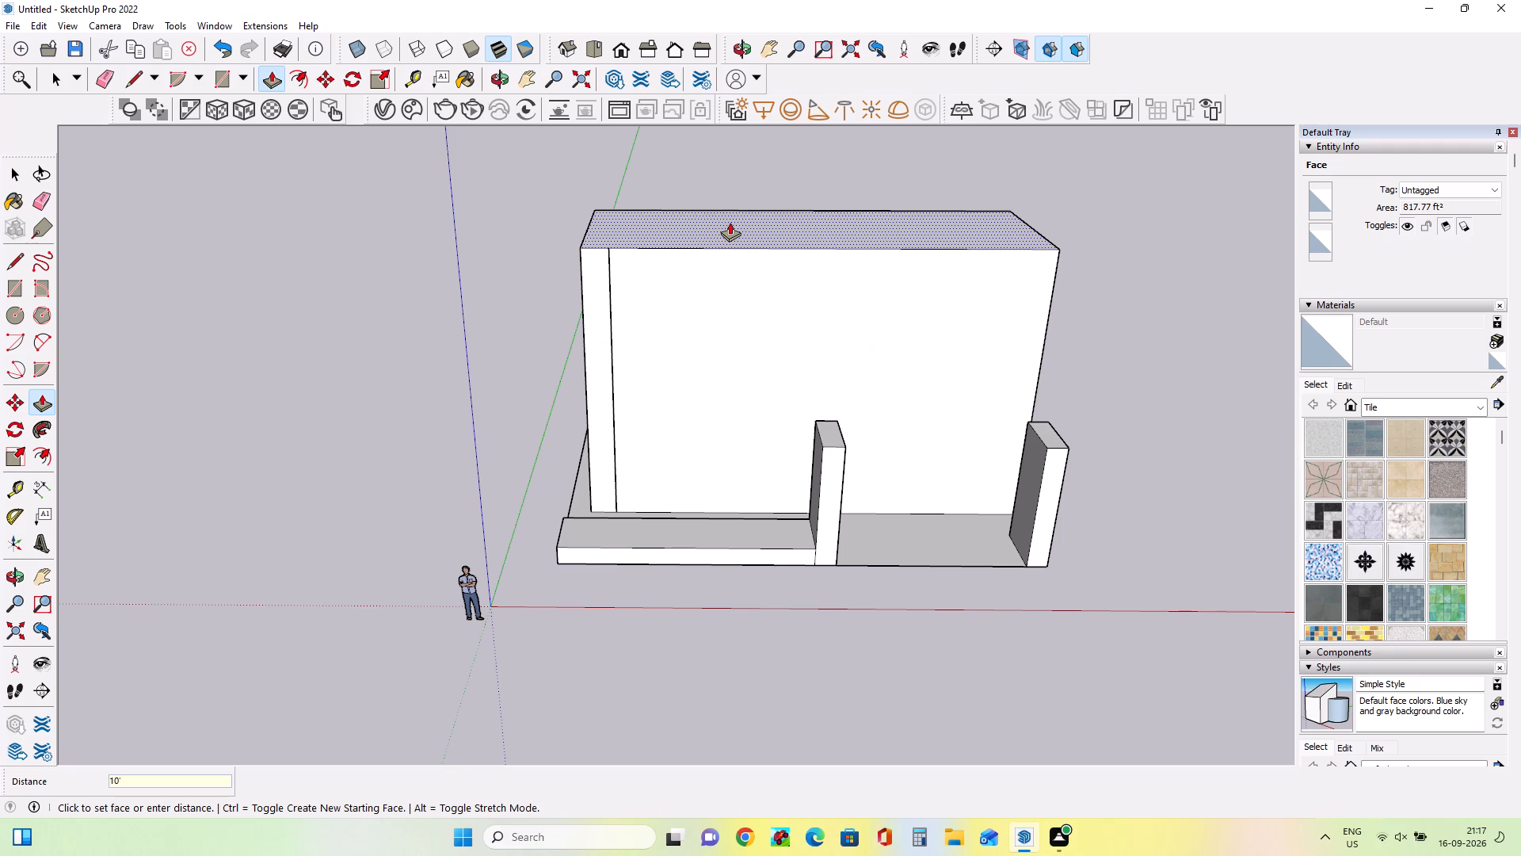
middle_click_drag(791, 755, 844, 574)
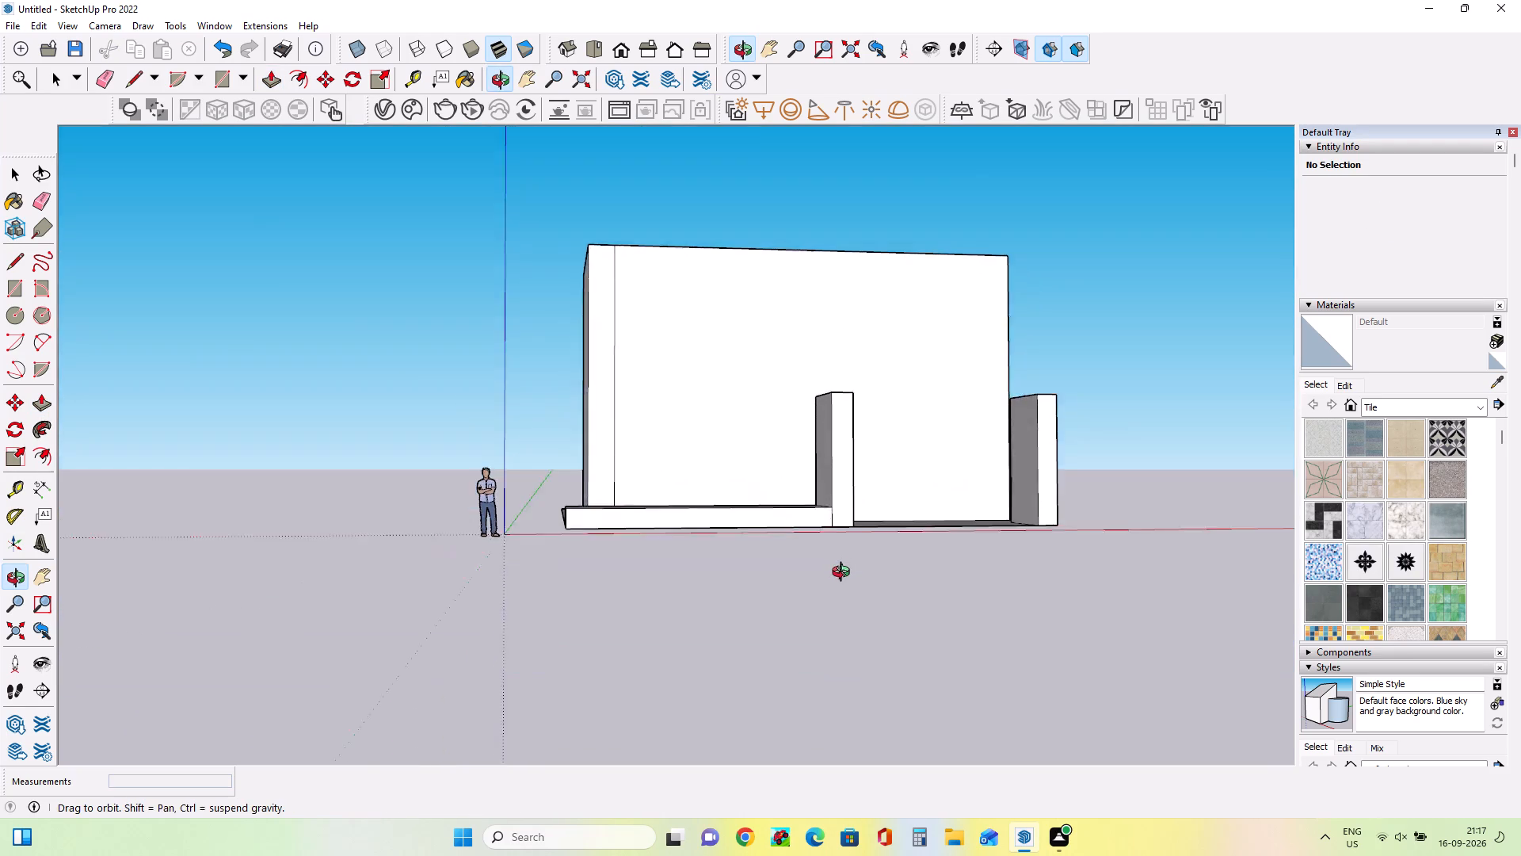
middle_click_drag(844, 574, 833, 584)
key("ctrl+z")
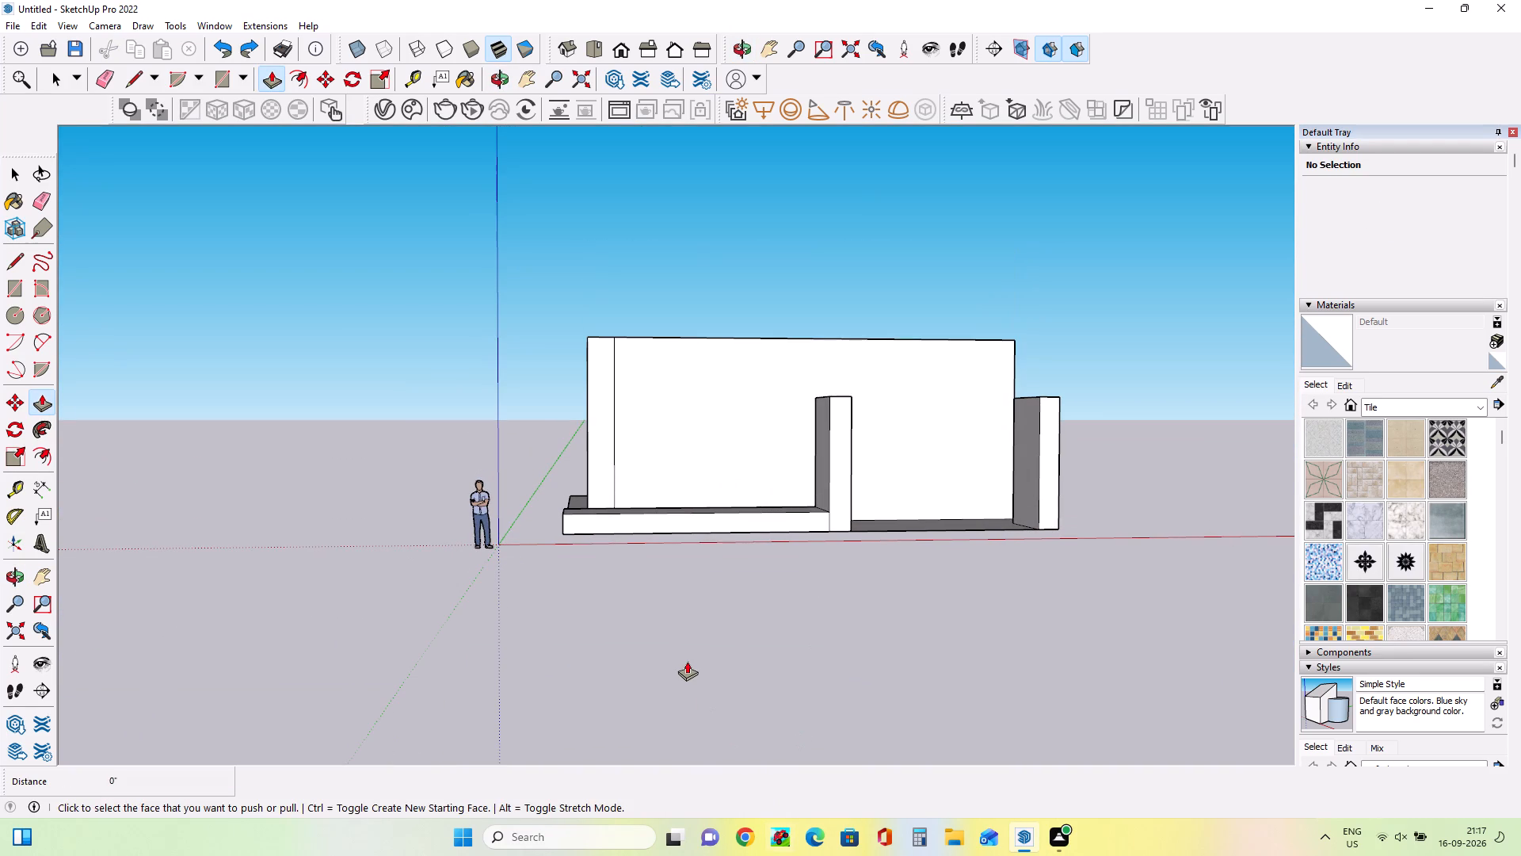
Undo the large rear block's 20' extrusion and Push/Pull its base rectangle up 30' instead.
key("ctrl+z")
middle_click_drag(768, 670, 773, 802)
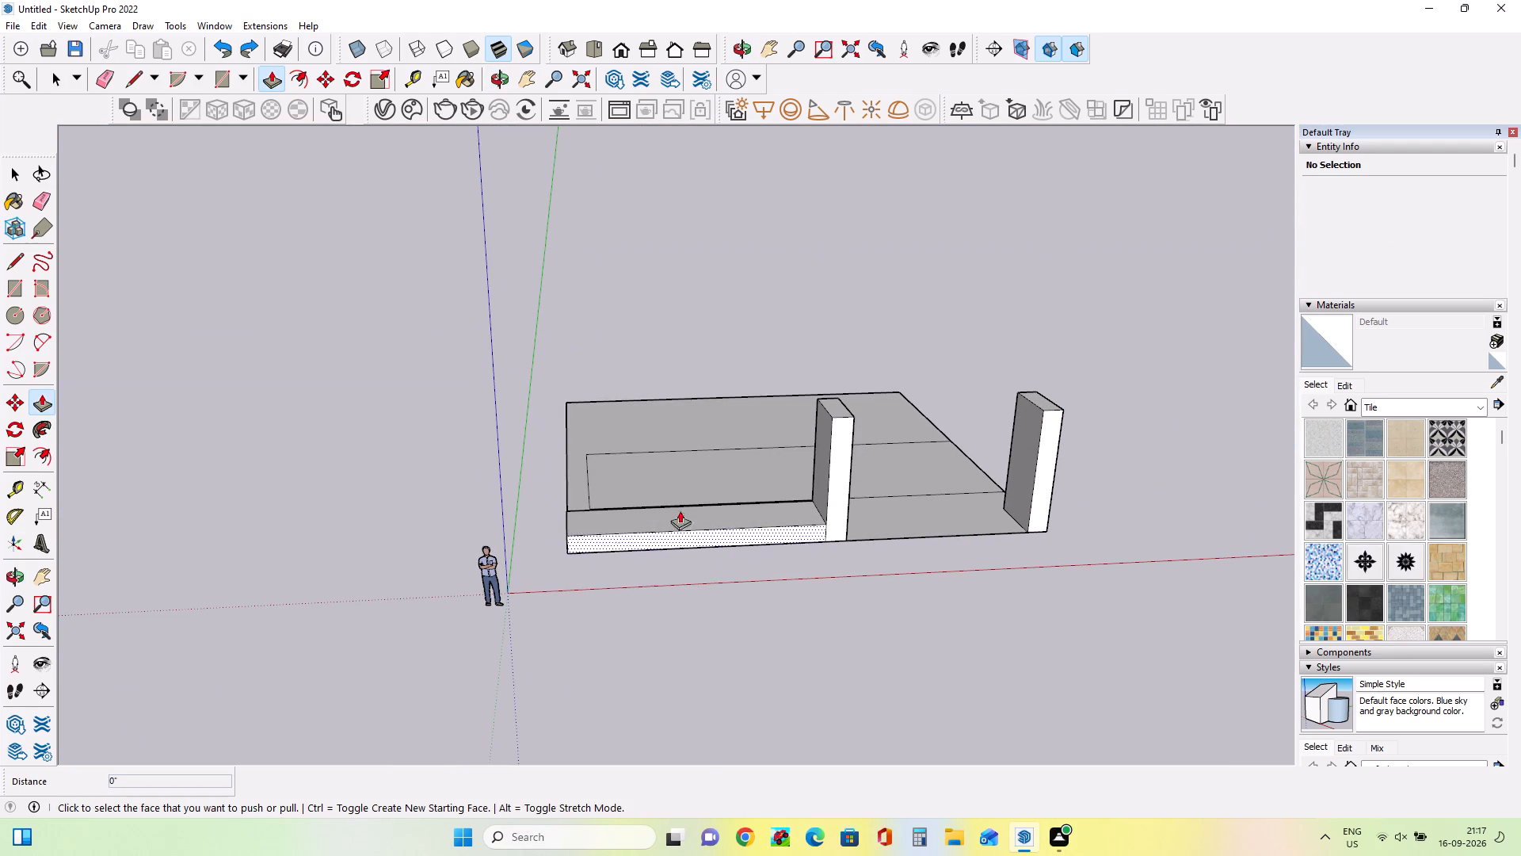
left_click(708, 483)
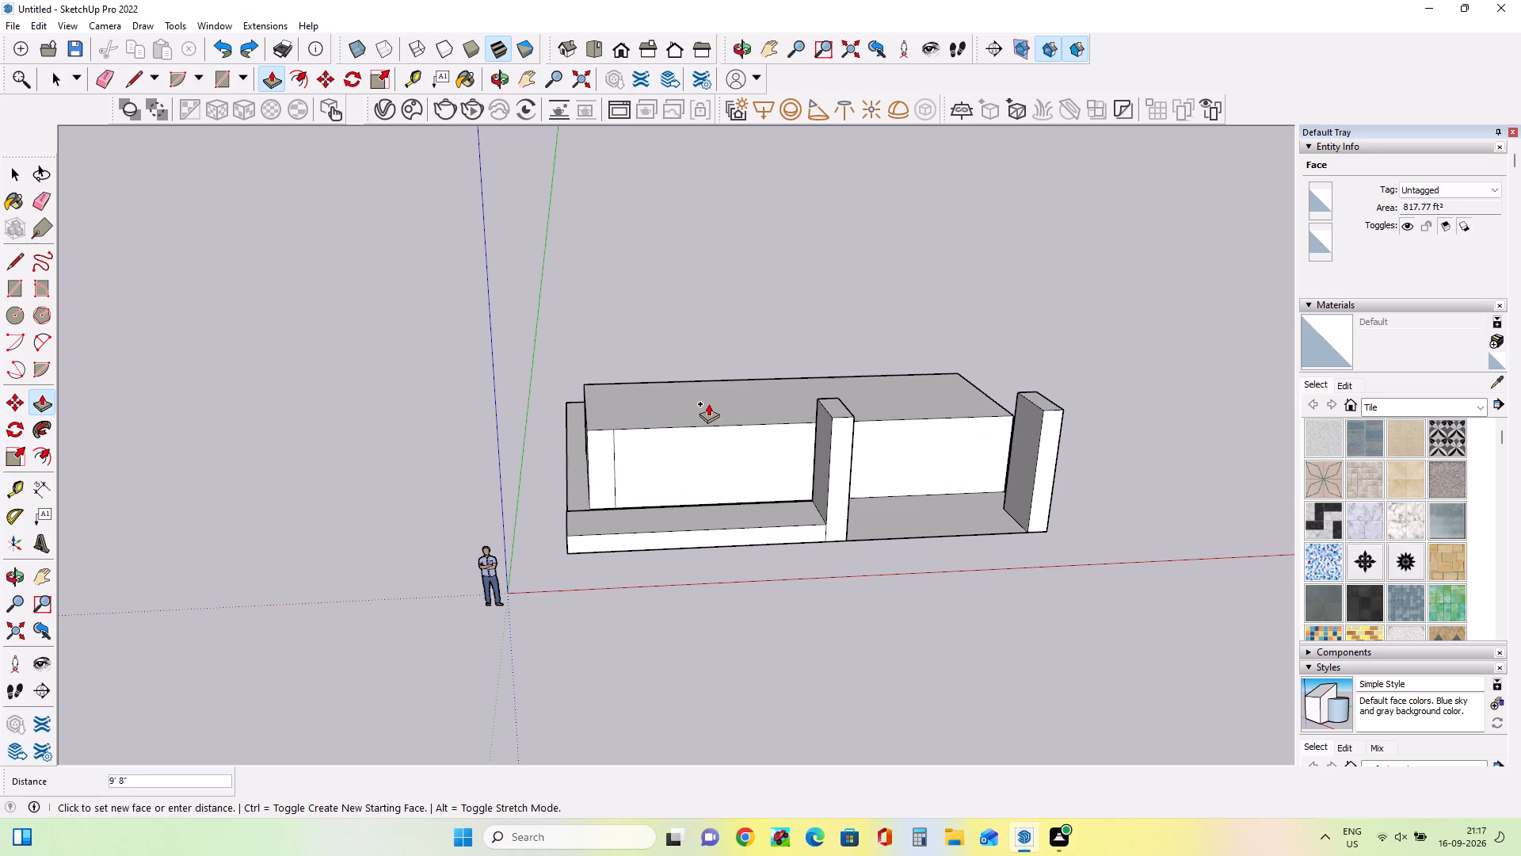
type("30'")
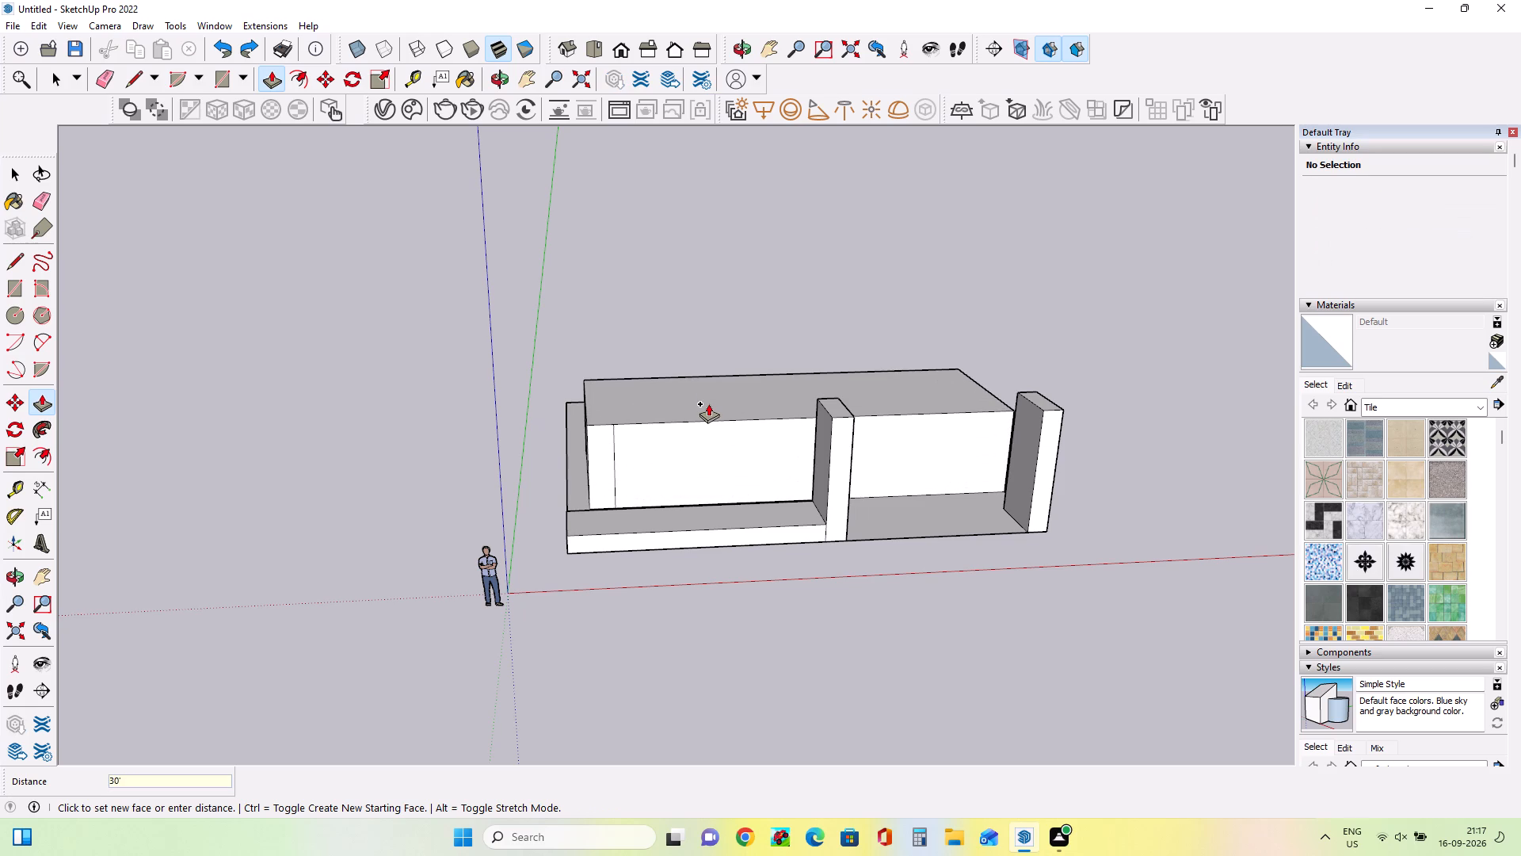
key("Return")
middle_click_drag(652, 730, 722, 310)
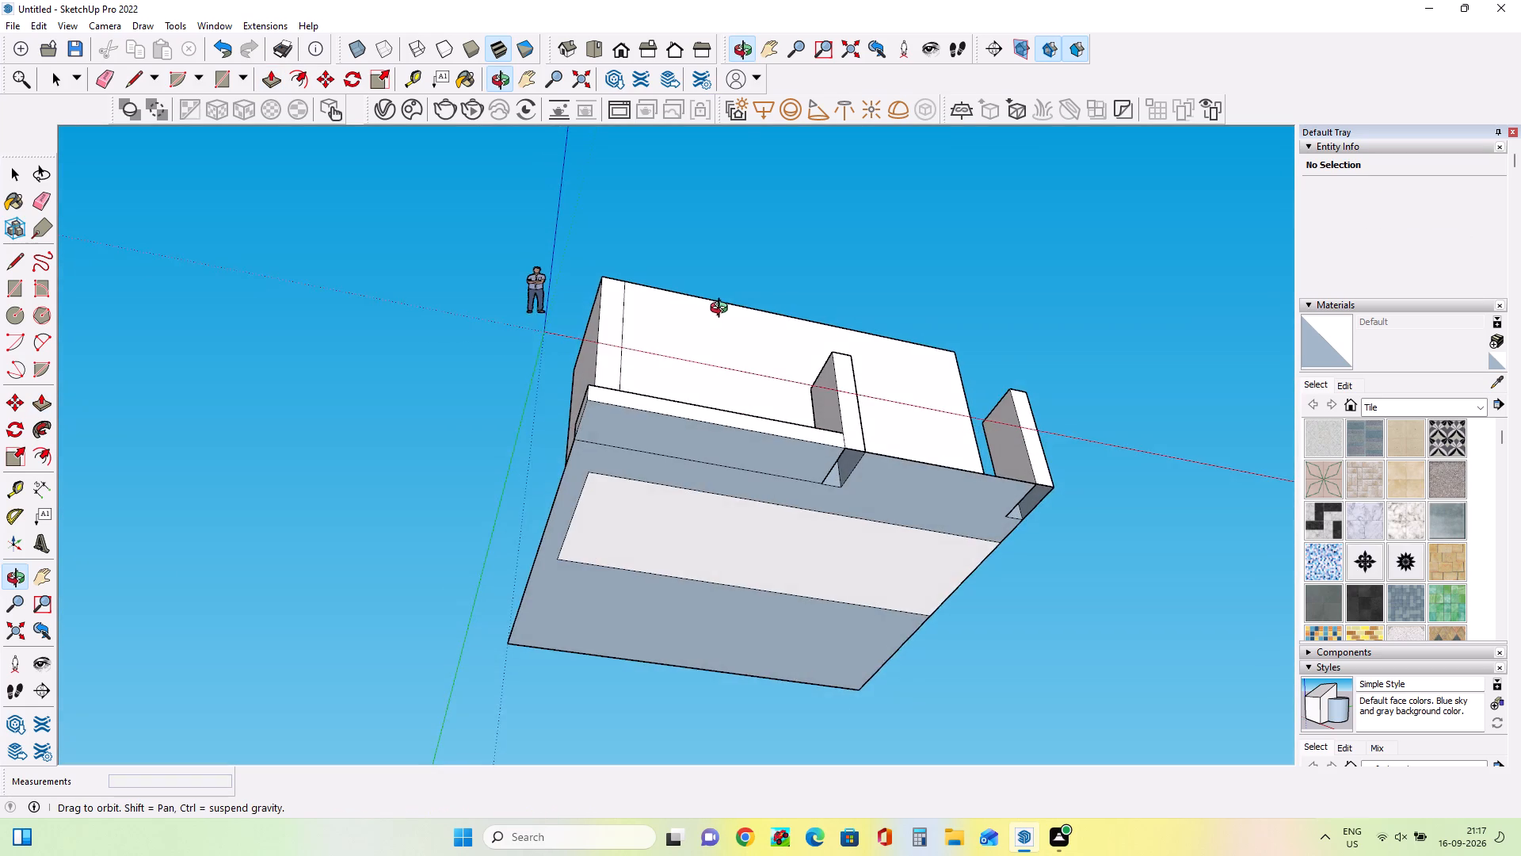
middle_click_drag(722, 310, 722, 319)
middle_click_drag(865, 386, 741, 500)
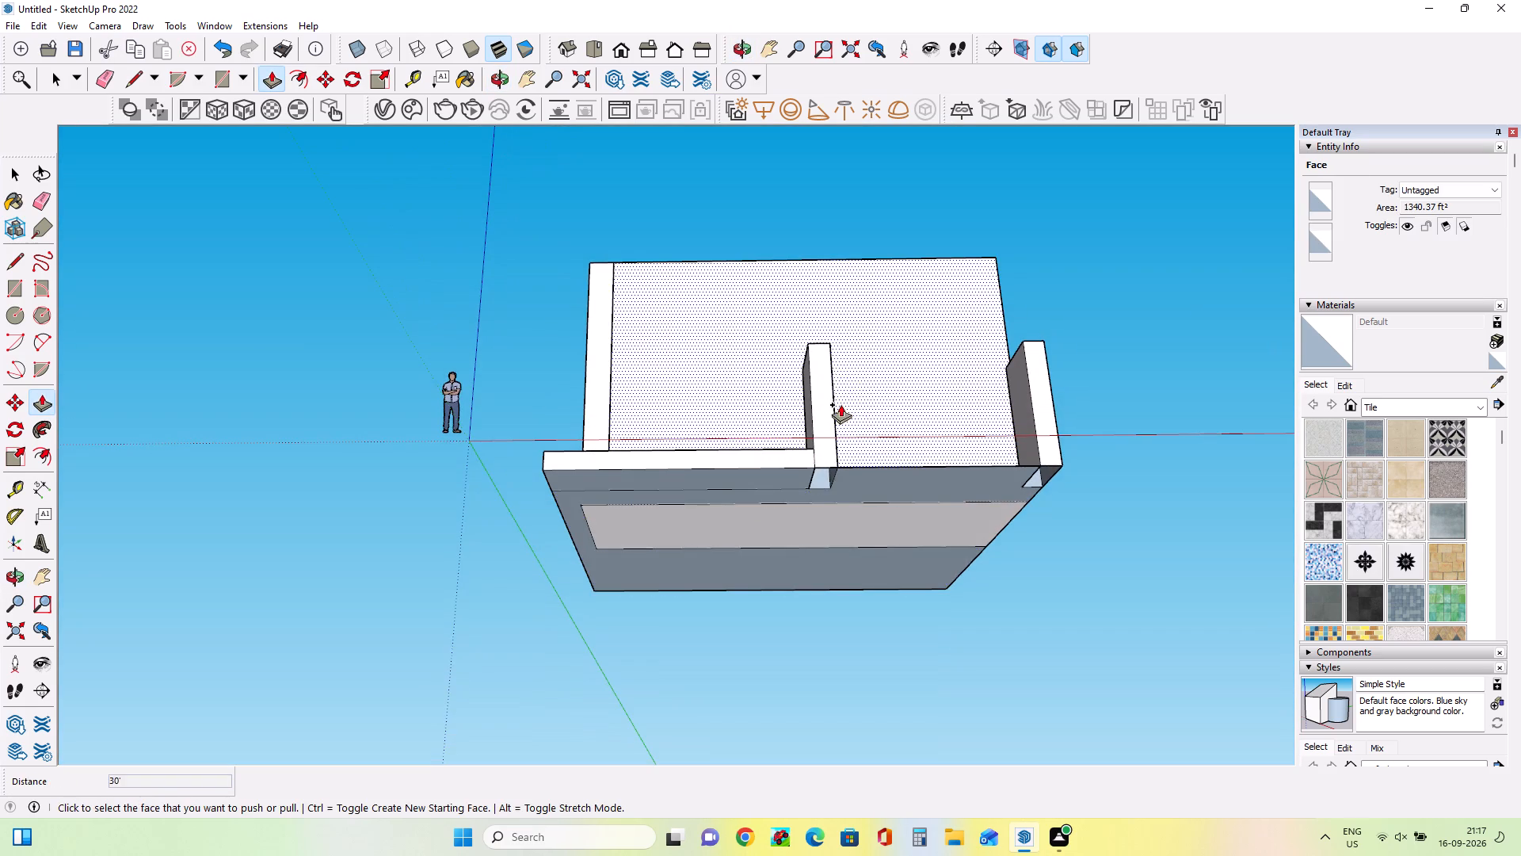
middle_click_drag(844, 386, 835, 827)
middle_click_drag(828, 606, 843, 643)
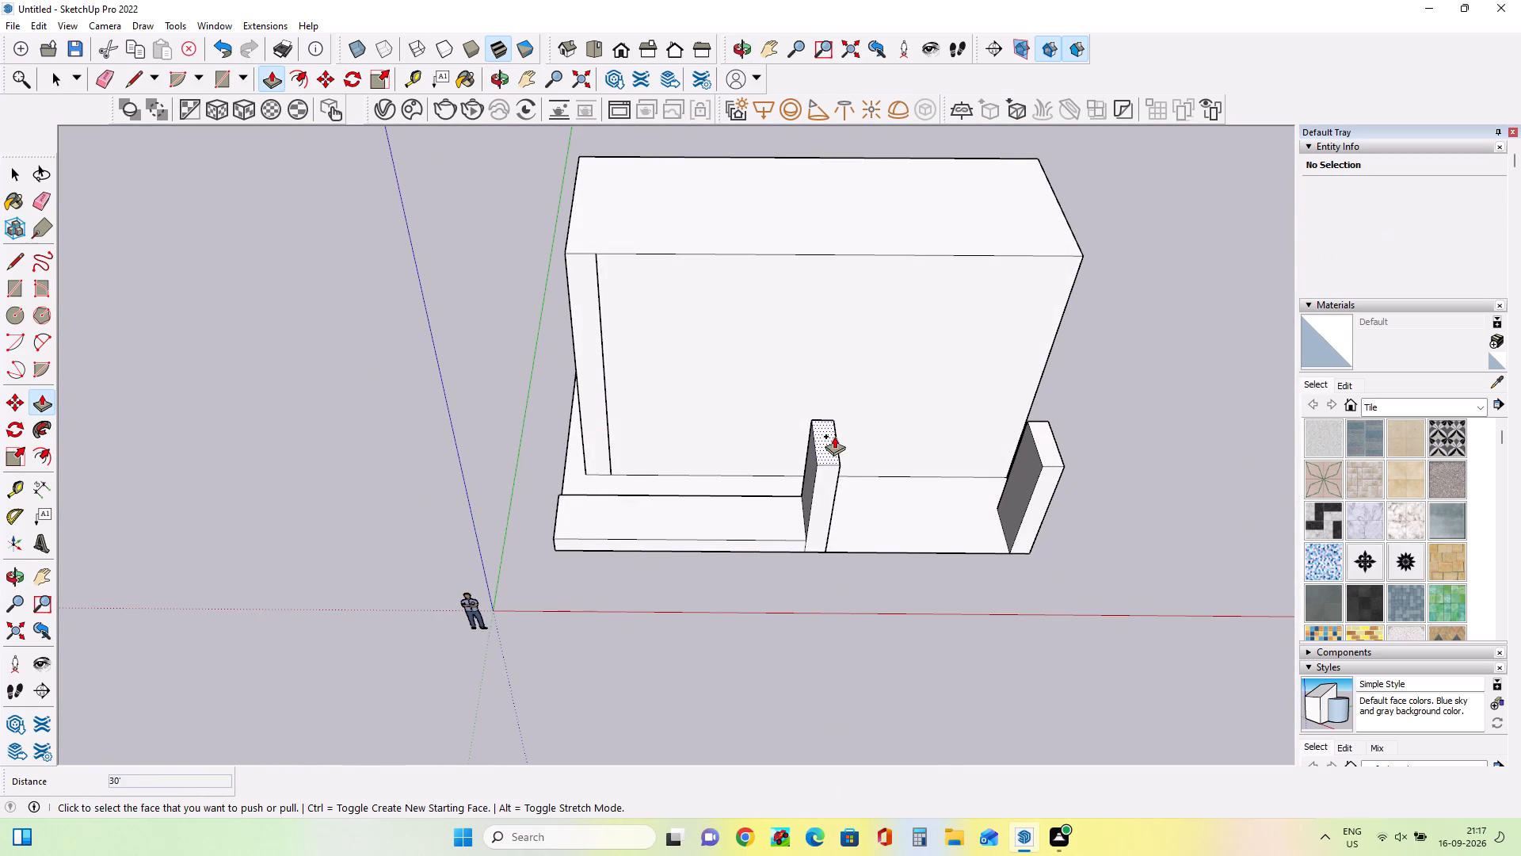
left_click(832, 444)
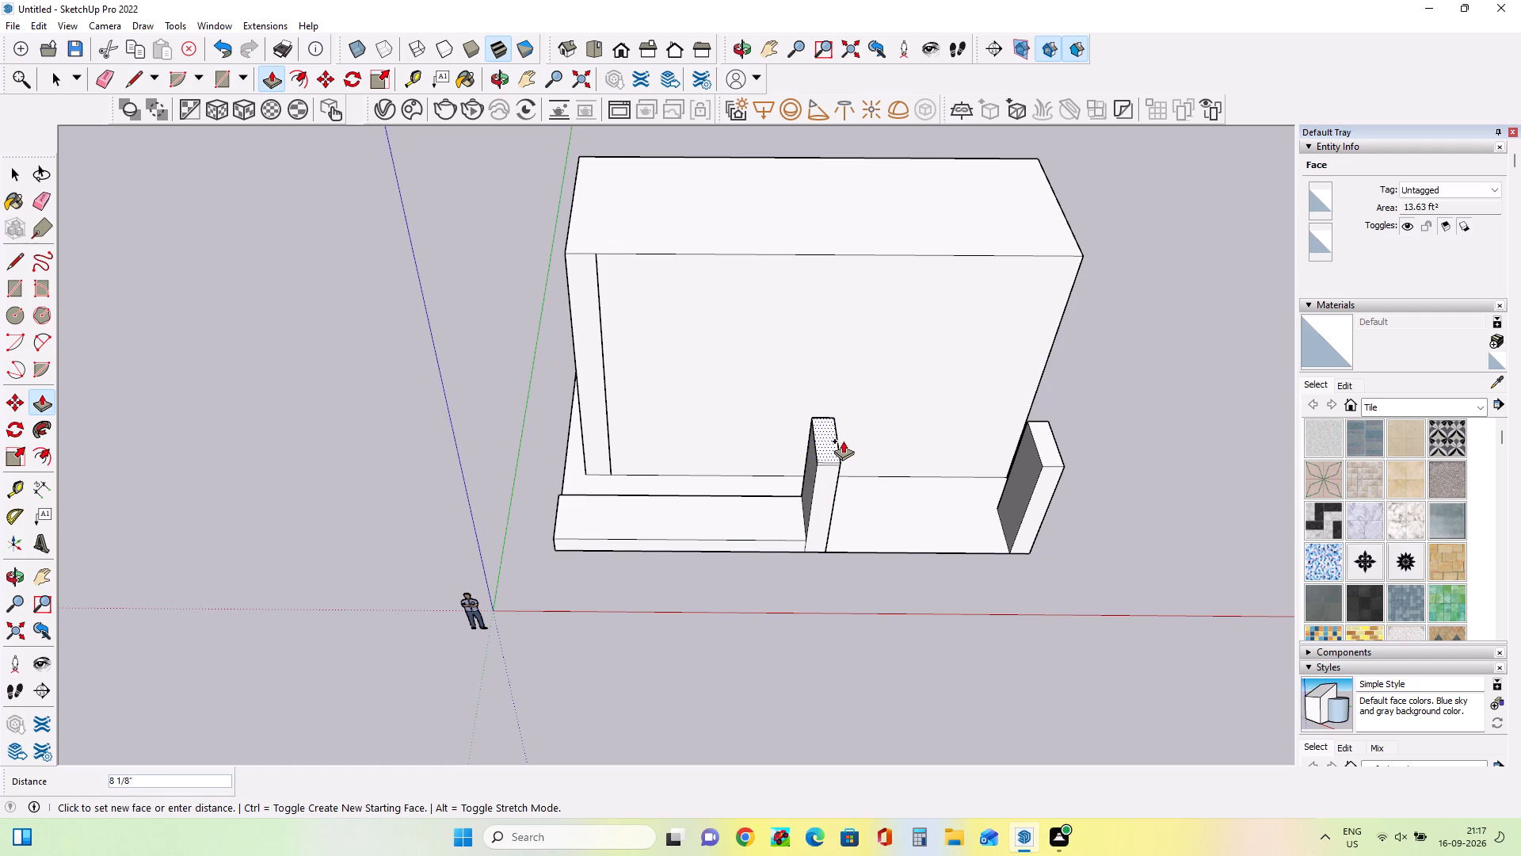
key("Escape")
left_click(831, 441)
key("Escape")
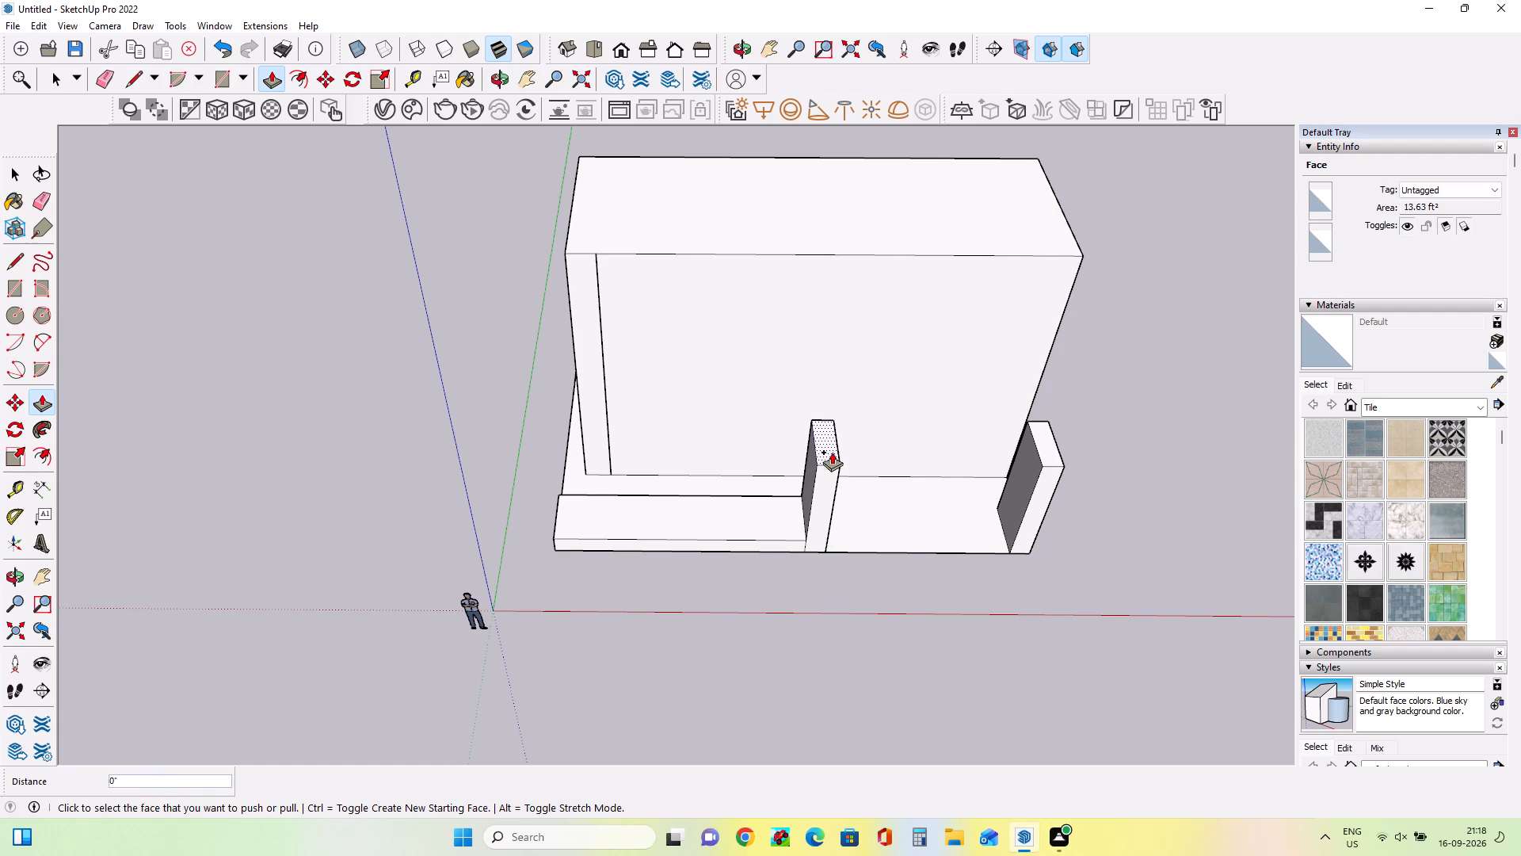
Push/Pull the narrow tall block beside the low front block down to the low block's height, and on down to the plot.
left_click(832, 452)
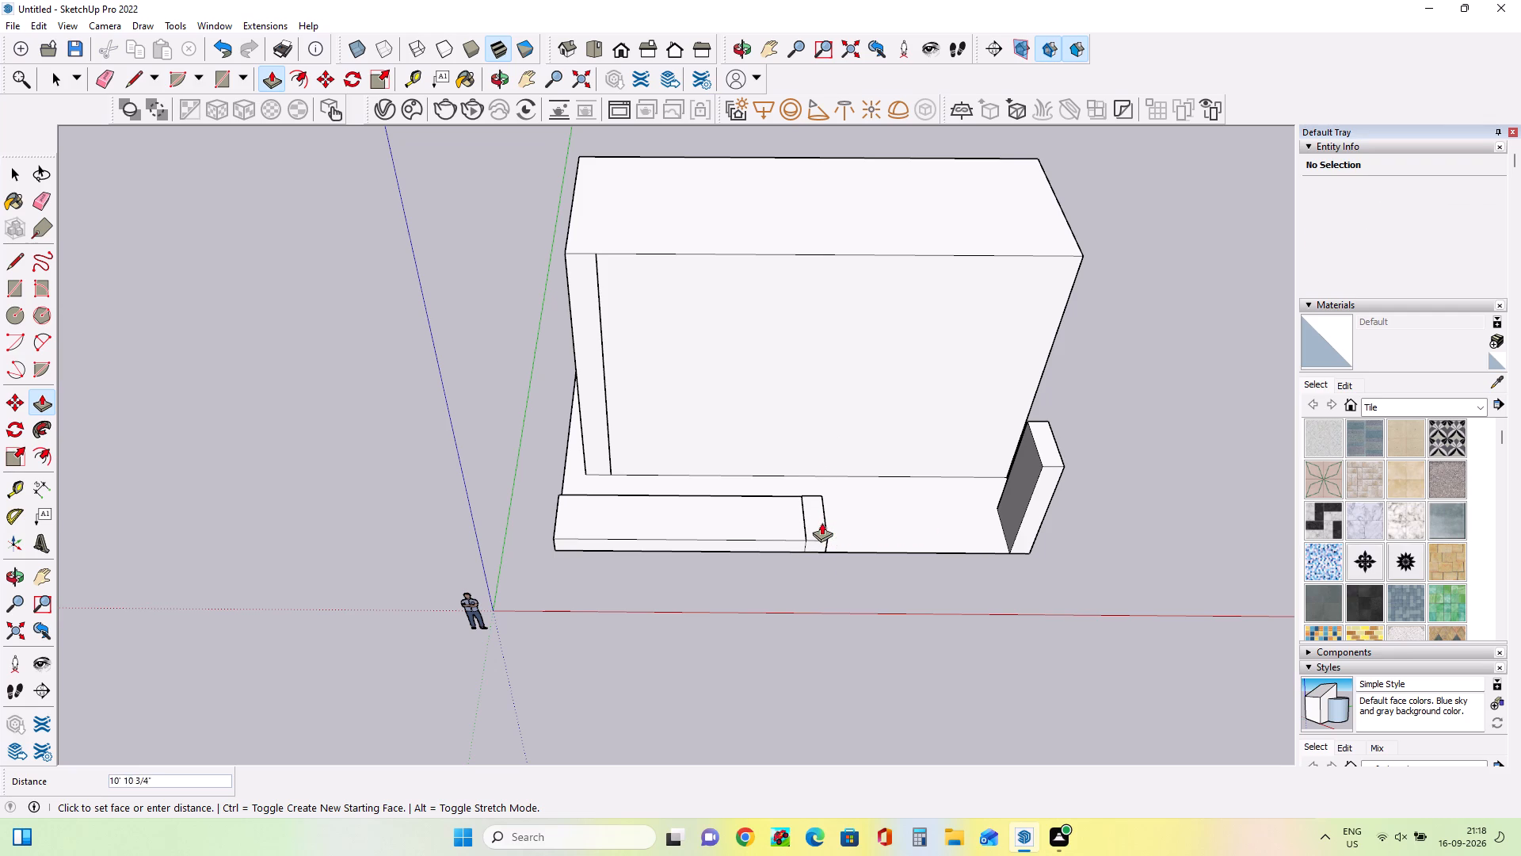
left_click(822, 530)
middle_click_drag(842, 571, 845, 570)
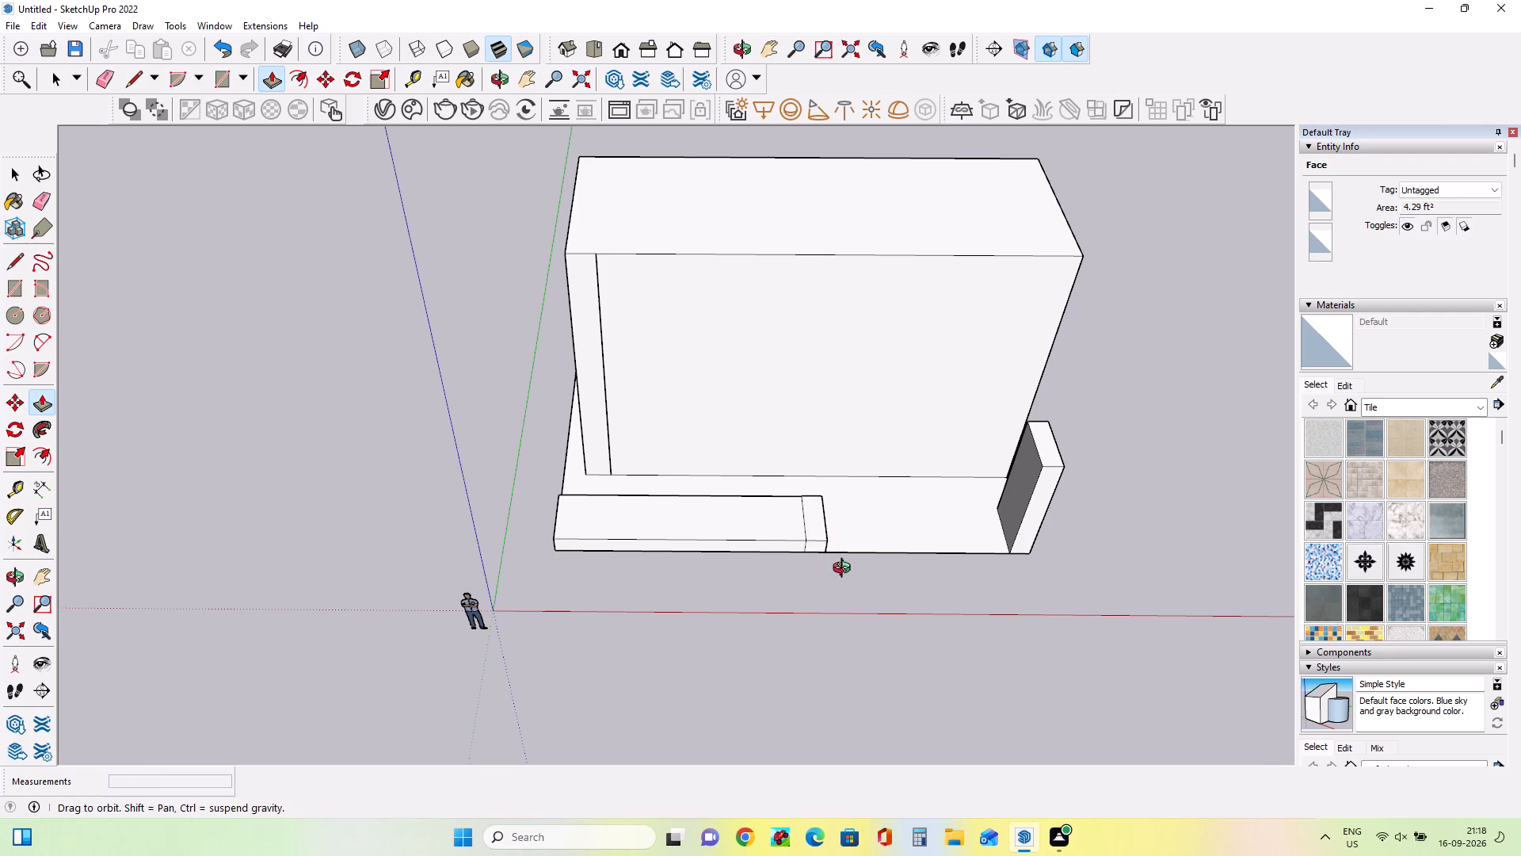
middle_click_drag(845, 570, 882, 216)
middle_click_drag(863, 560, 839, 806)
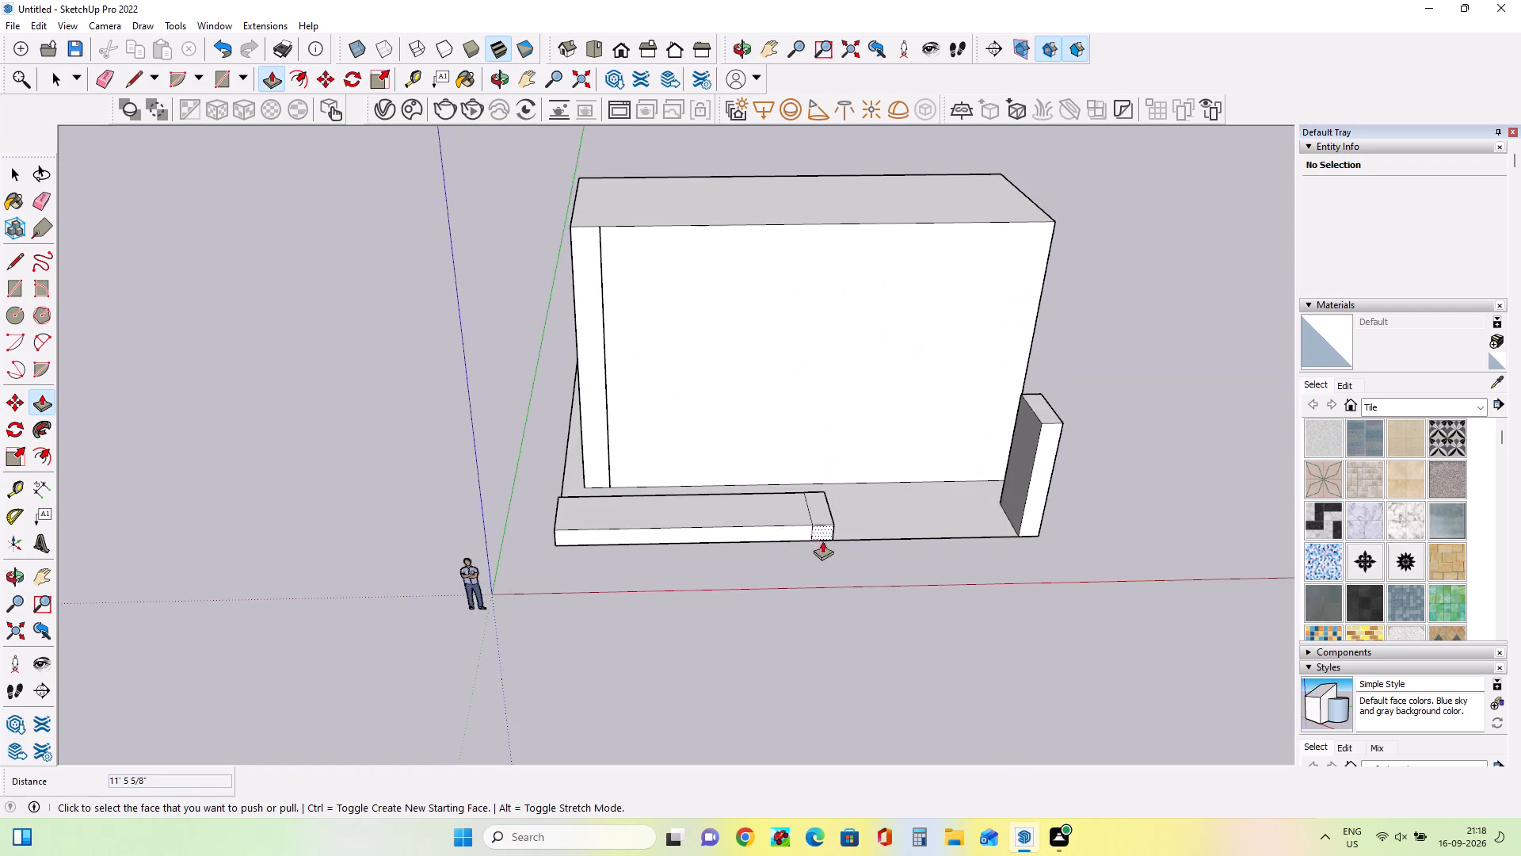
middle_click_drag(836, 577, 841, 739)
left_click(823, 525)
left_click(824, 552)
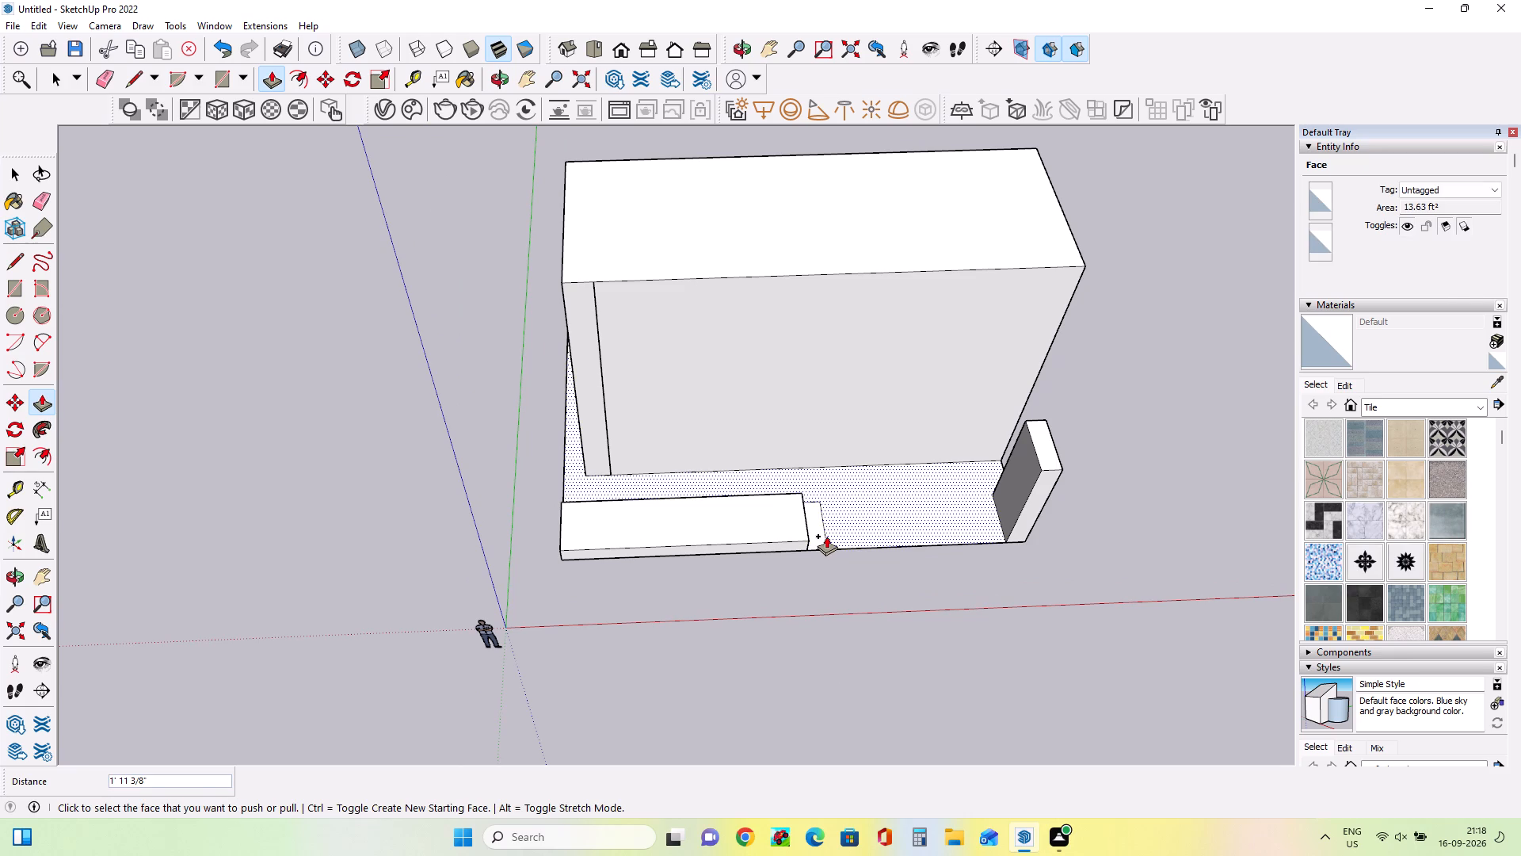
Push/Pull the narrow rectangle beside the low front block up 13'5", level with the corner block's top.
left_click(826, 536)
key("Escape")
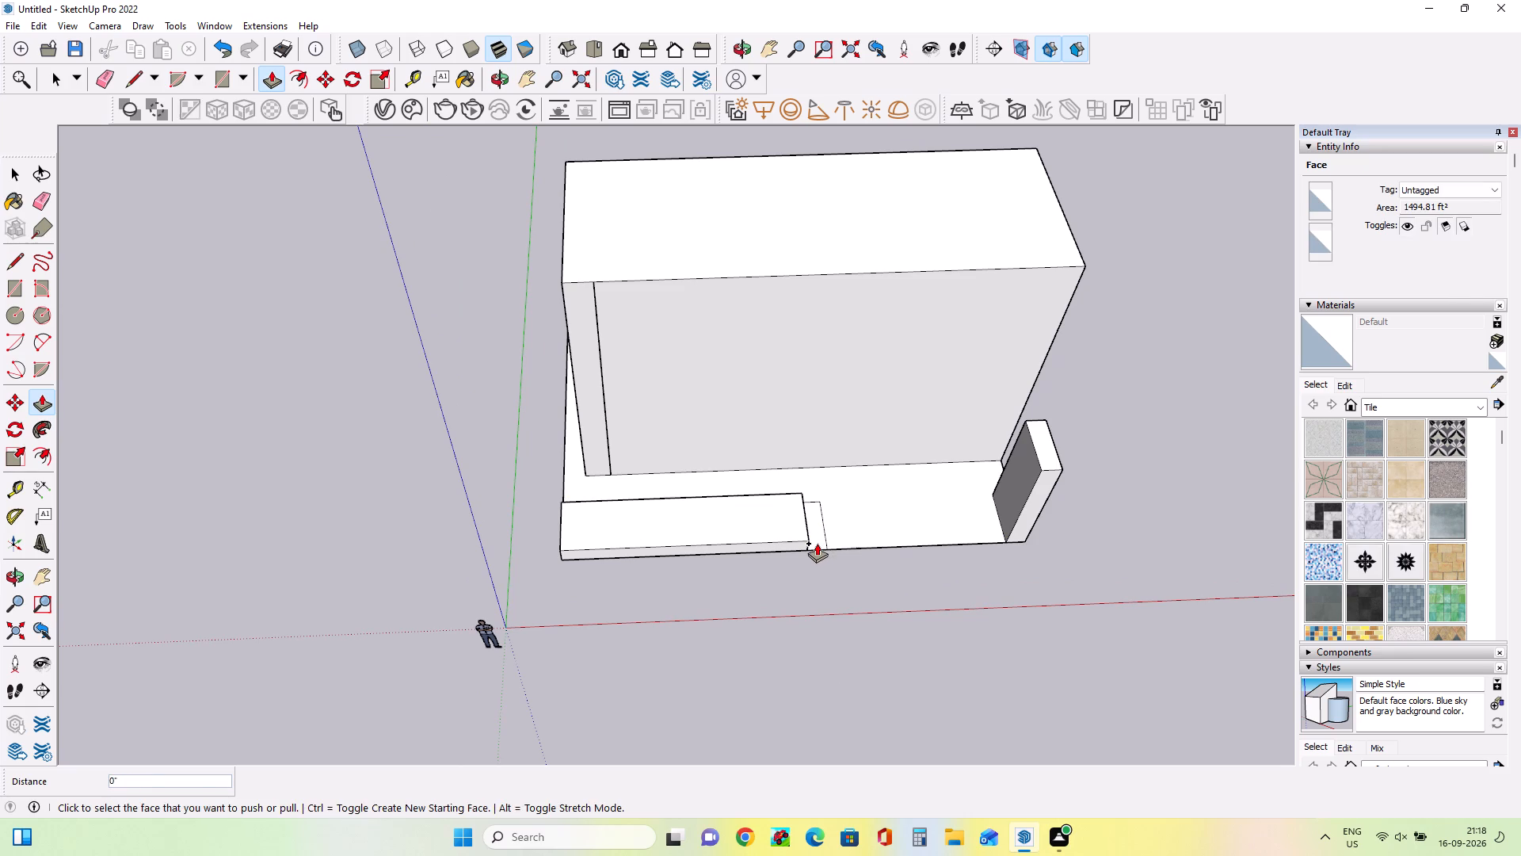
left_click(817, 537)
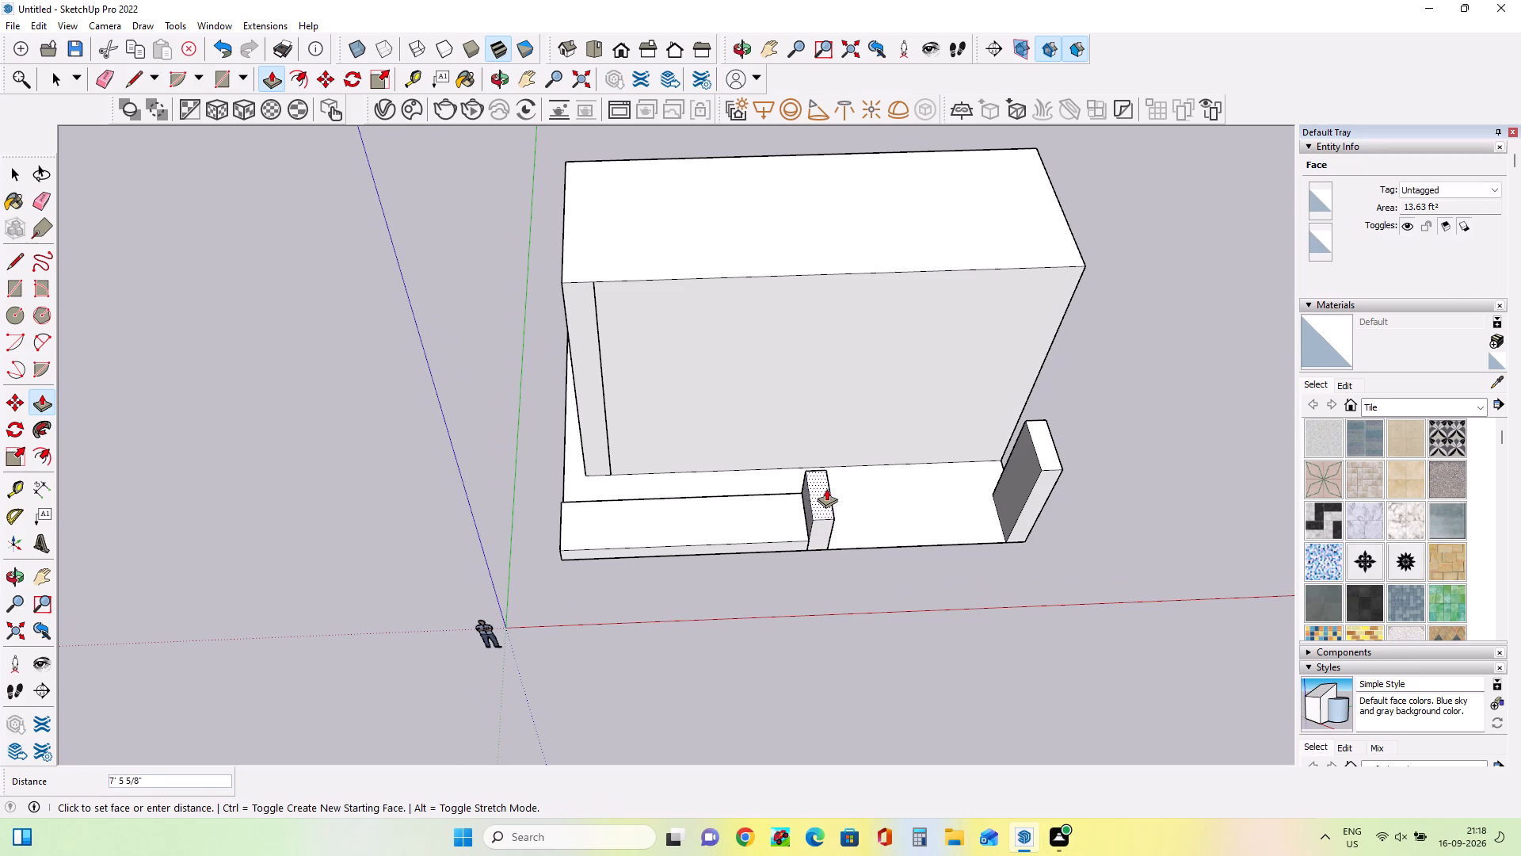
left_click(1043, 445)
Close the open underside of the middle tall block by drawing a 6'2 1/4" line along its base edge.
middle_click_drag(1029, 597, 989, 247)
middle_click_drag(924, 552, 923, 473)
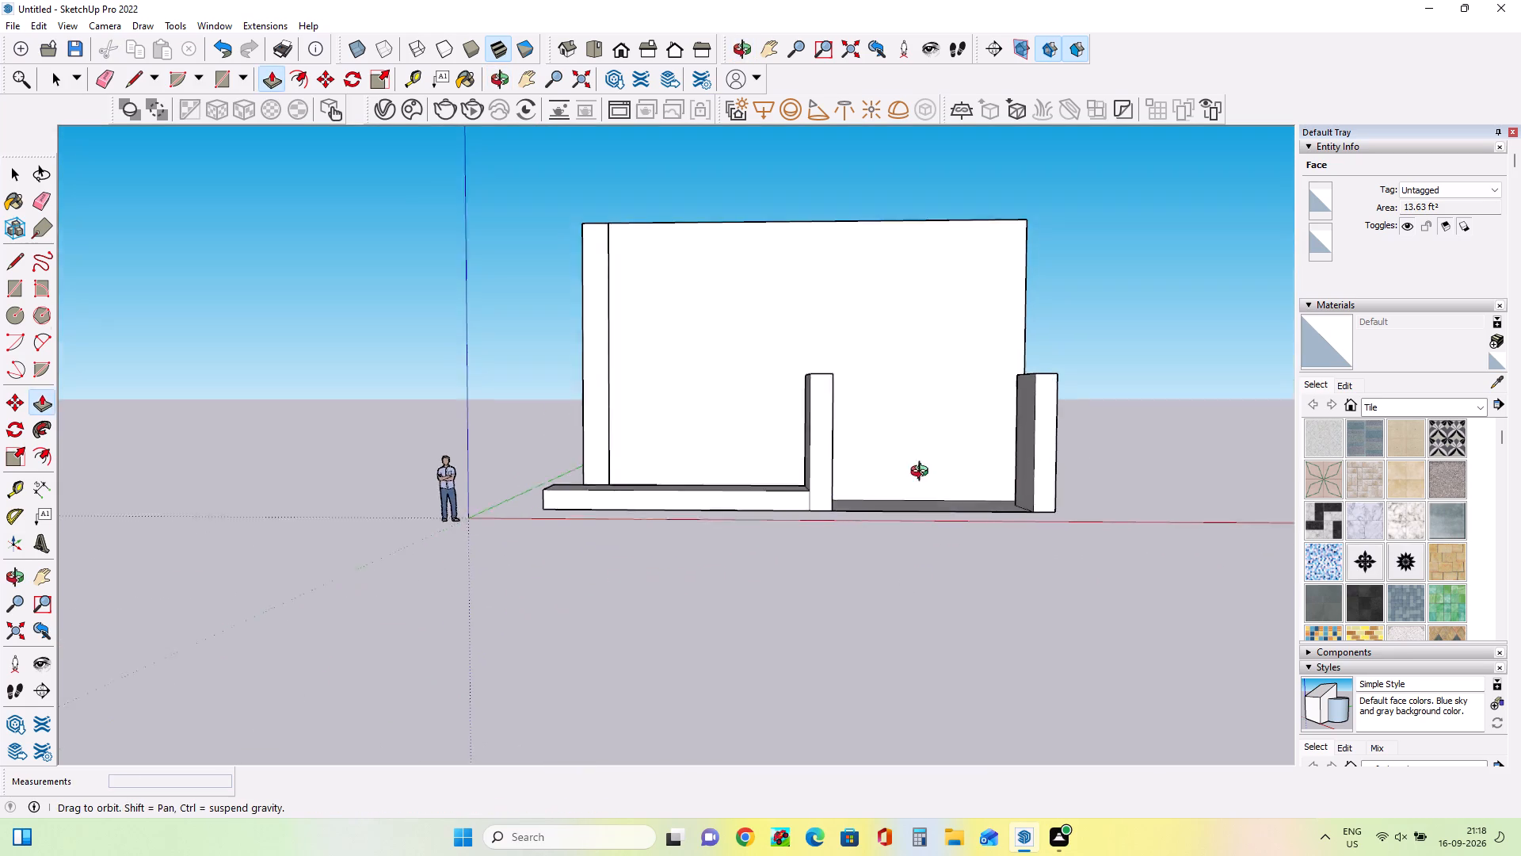
middle_click_drag(923, 473, 935, 320)
key("1")
middle_click_drag(926, 367, 835, 855)
middle_click_drag(837, 522, 844, 573)
middle_click_drag(823, 601, 914, 111)
middle_click_drag(874, 510, 840, 257)
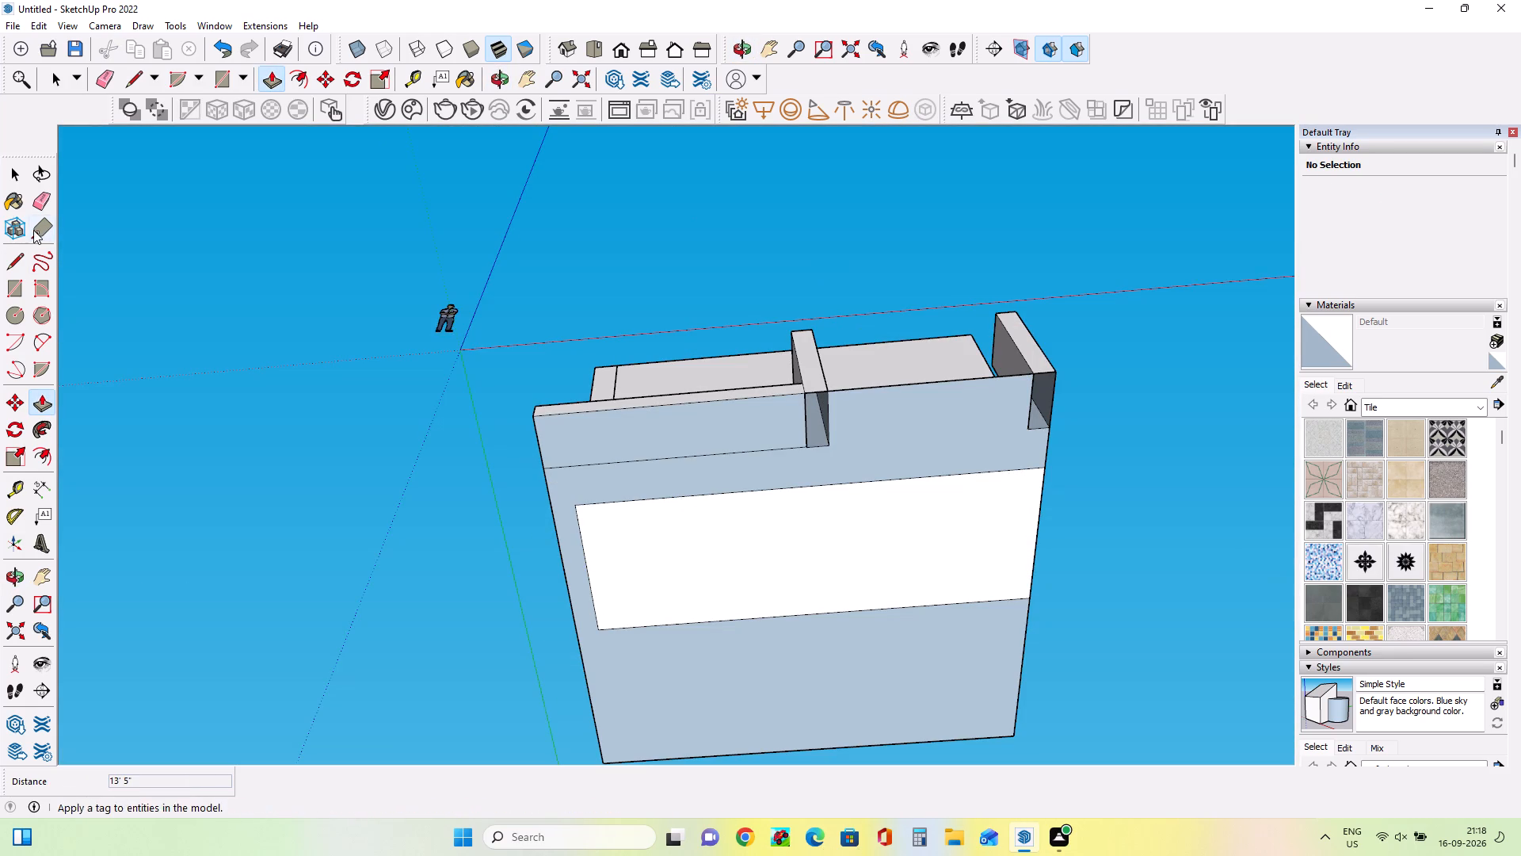
left_click(21, 258)
left_click(806, 396)
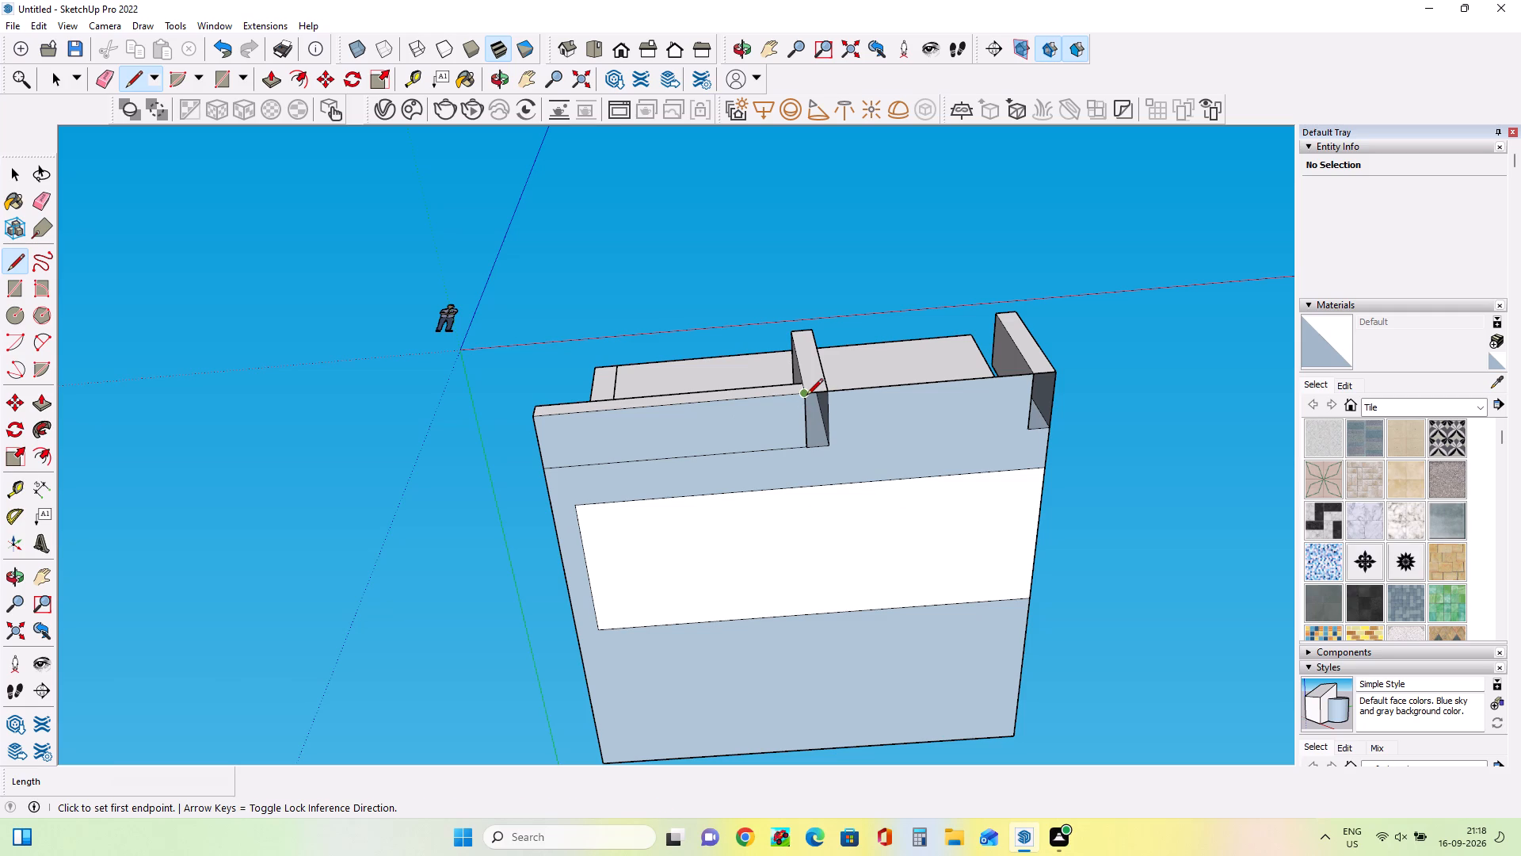
left_click(808, 449)
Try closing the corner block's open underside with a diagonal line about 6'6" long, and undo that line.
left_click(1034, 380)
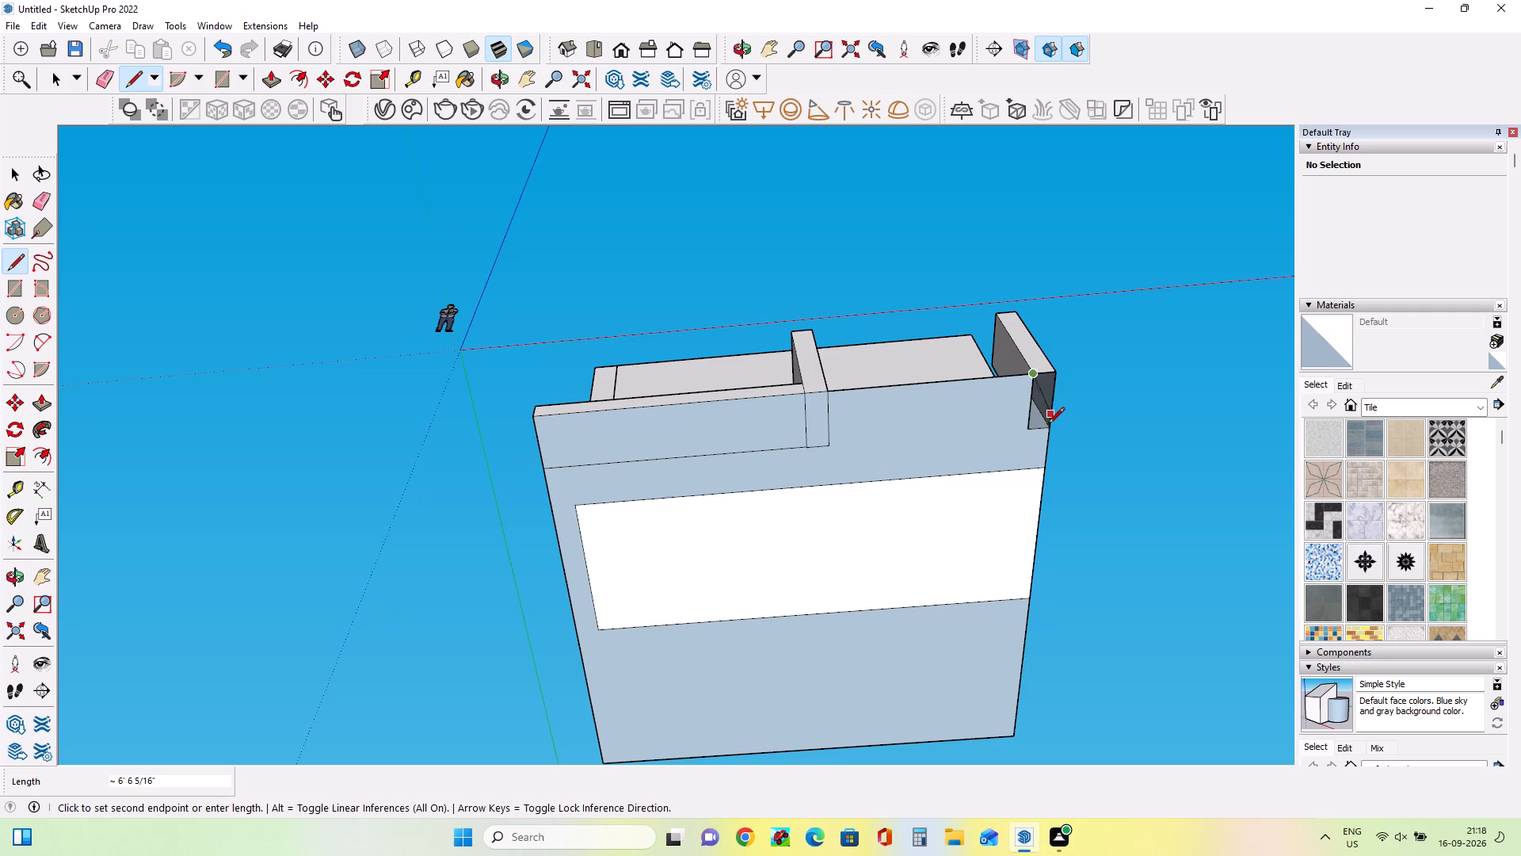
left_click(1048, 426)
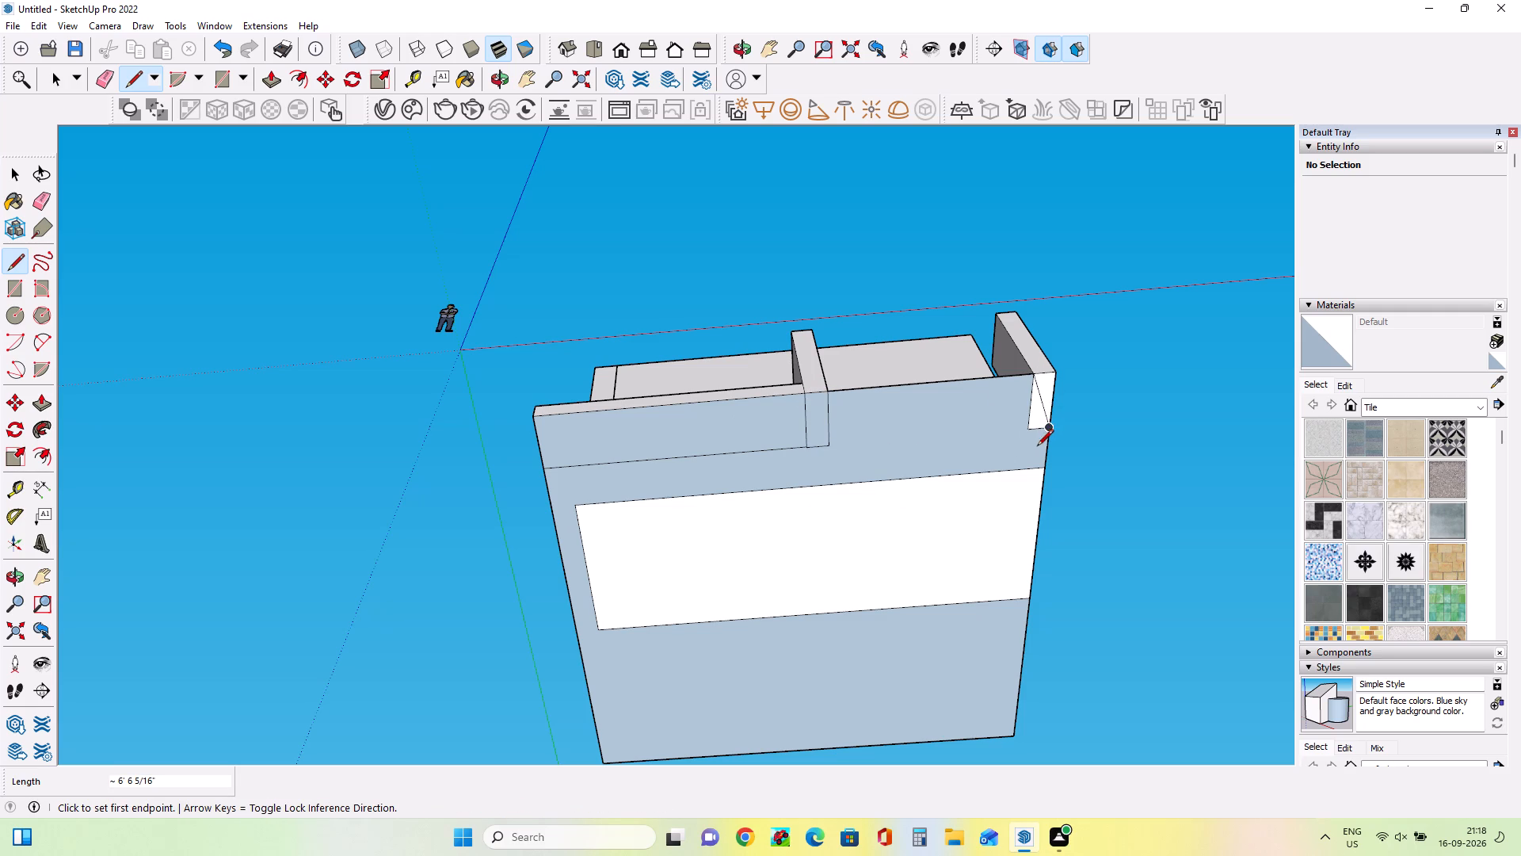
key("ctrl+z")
Draw a 6'2 1/4" line along the inner base edge of the corner block to close its open underside.
left_click(1030, 378)
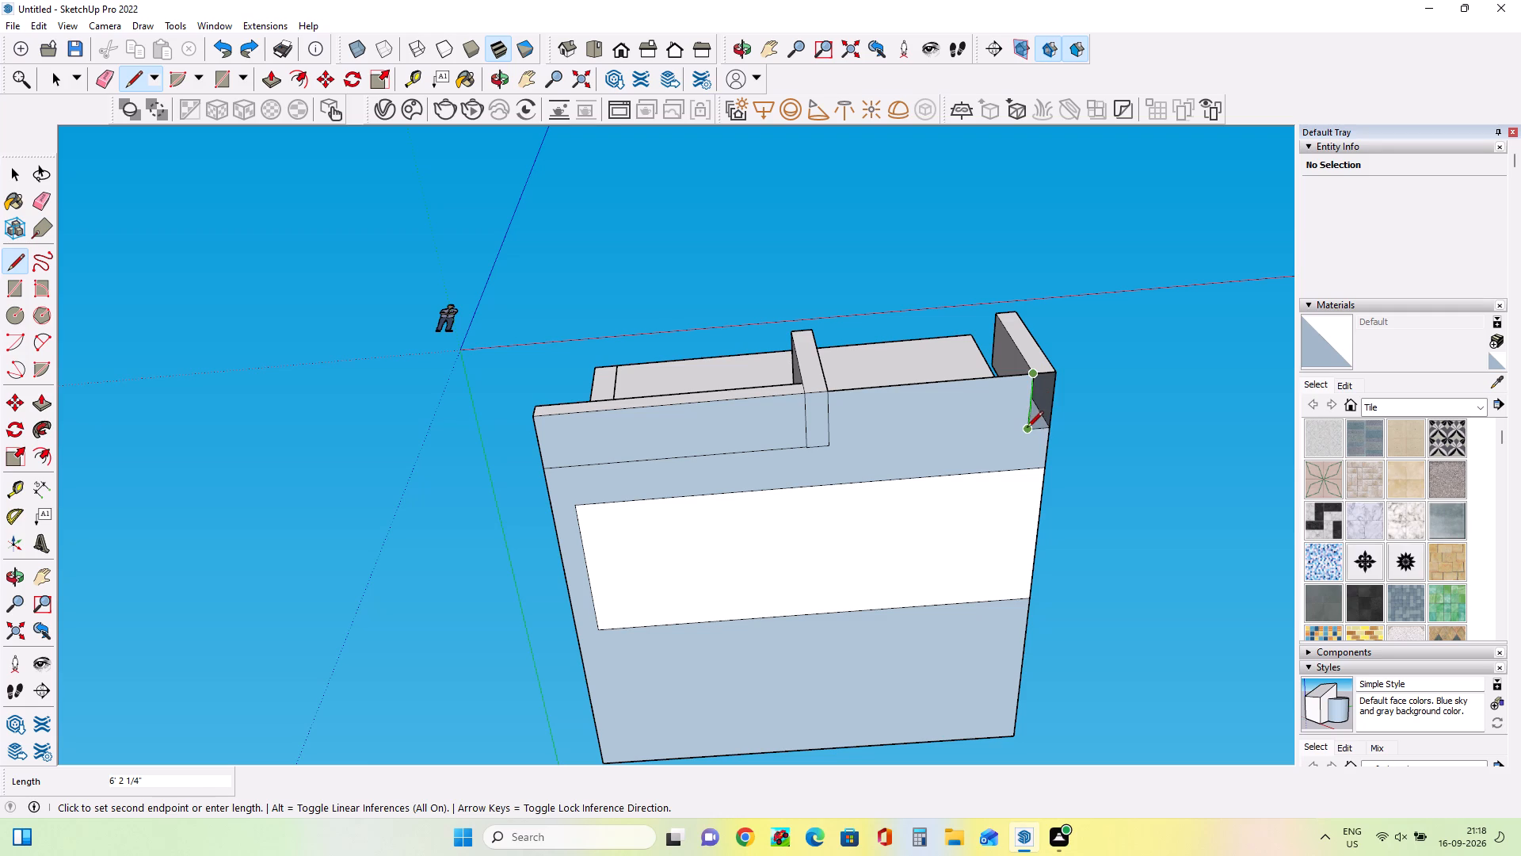
left_click(1027, 429)
Examine the overall massing of the front blocks and the large rear block from the front and from above.
middle_click_drag(978, 443, 918, 855)
middle_click_drag(894, 643, 927, 855)
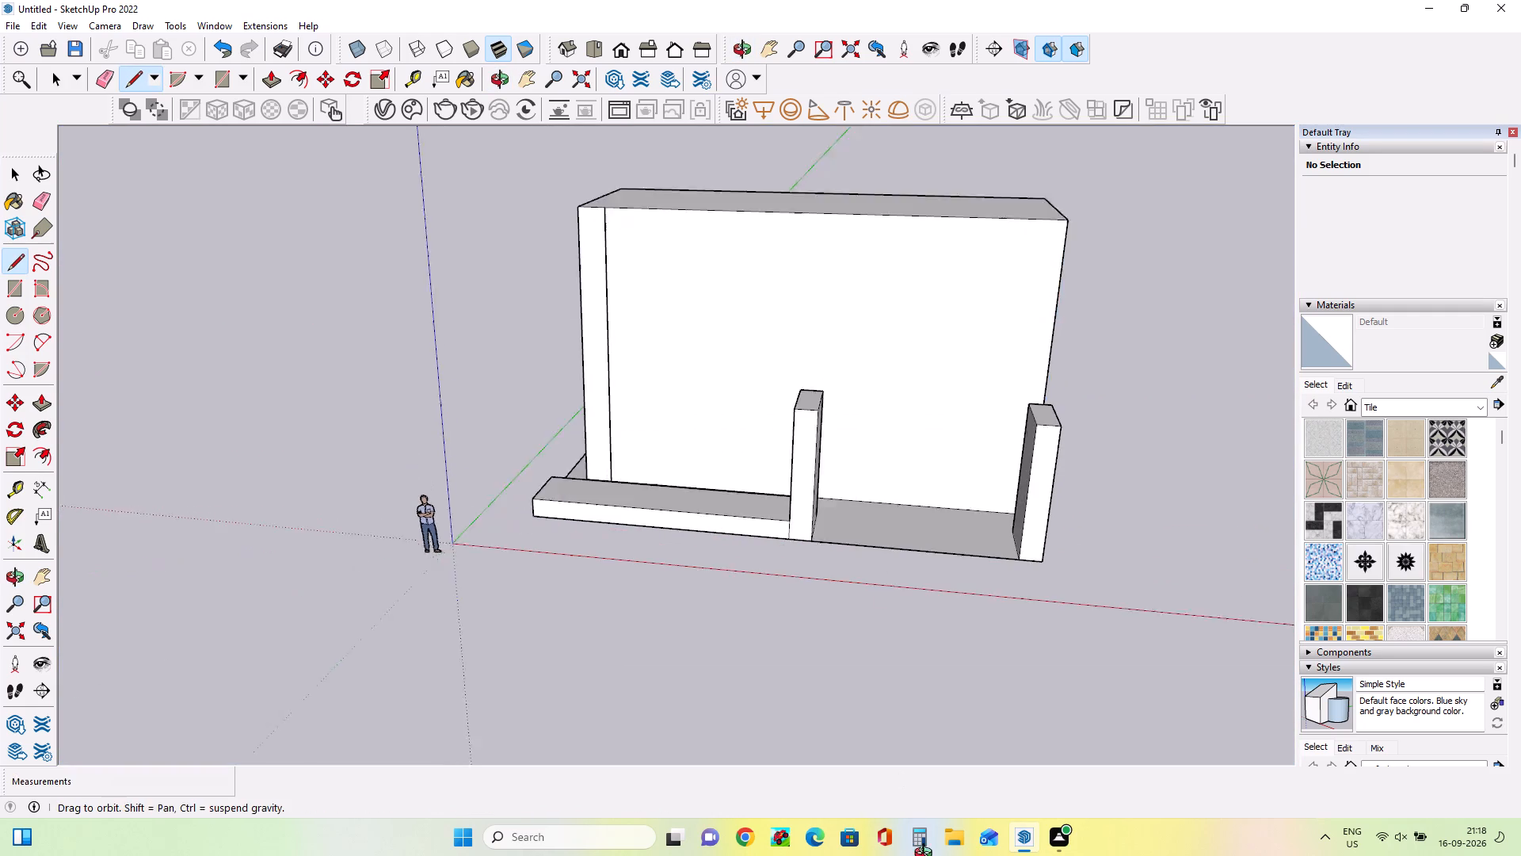
middle_click_drag(927, 855, 940, 855)
middle_click_drag(799, 479, 967, 636)
middle_click_drag(852, 579, 760, 488)
scroll(728, 447, "down", 2)
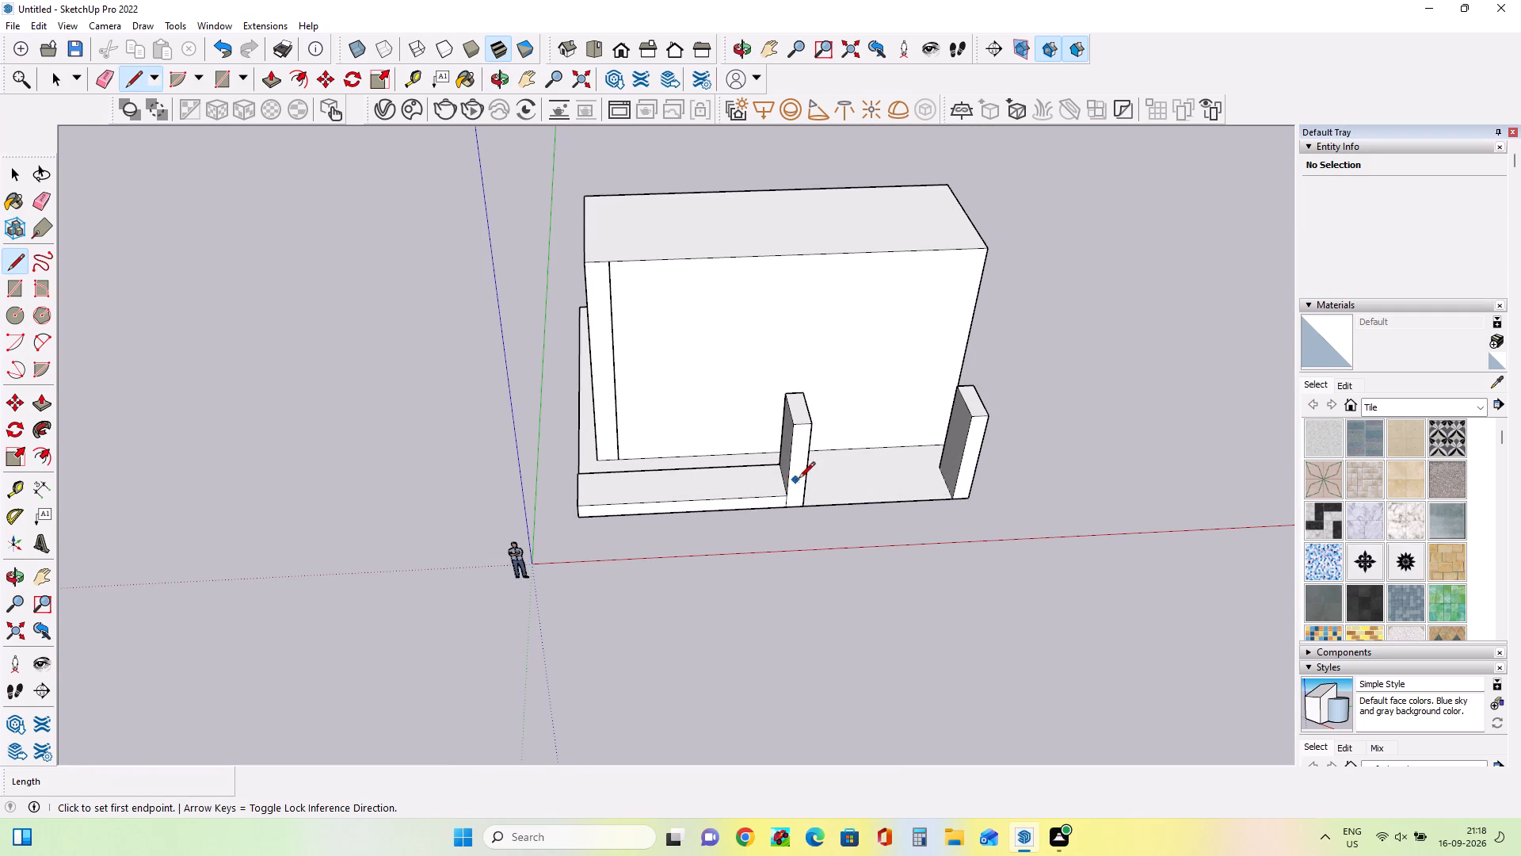
middle_click_drag(799, 476, 812, 395)
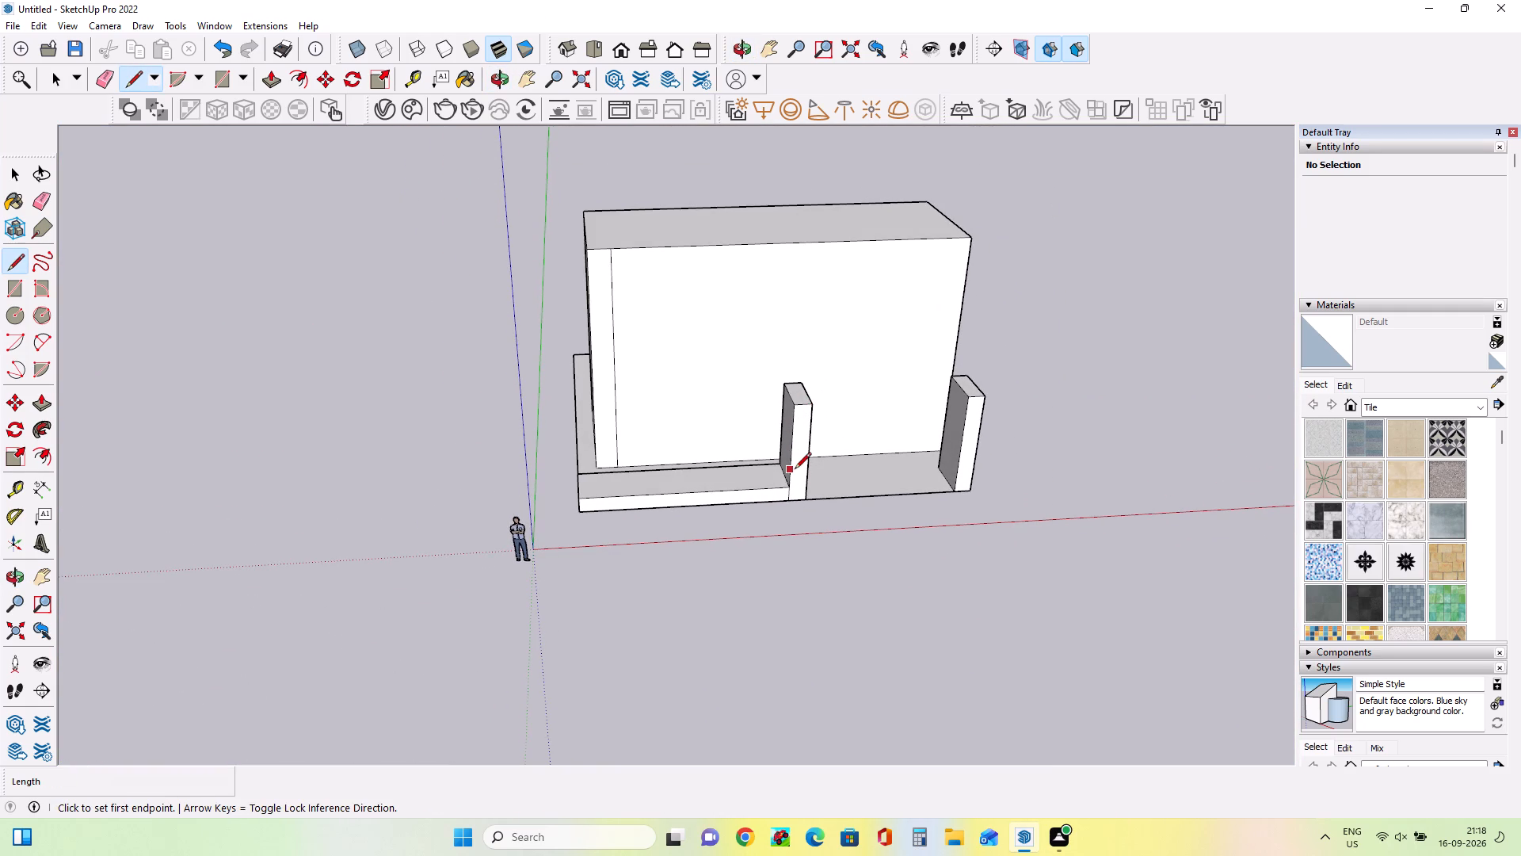
middle_click_drag(800, 715, 798, 648)
middle_click_drag(796, 757, 791, 725)
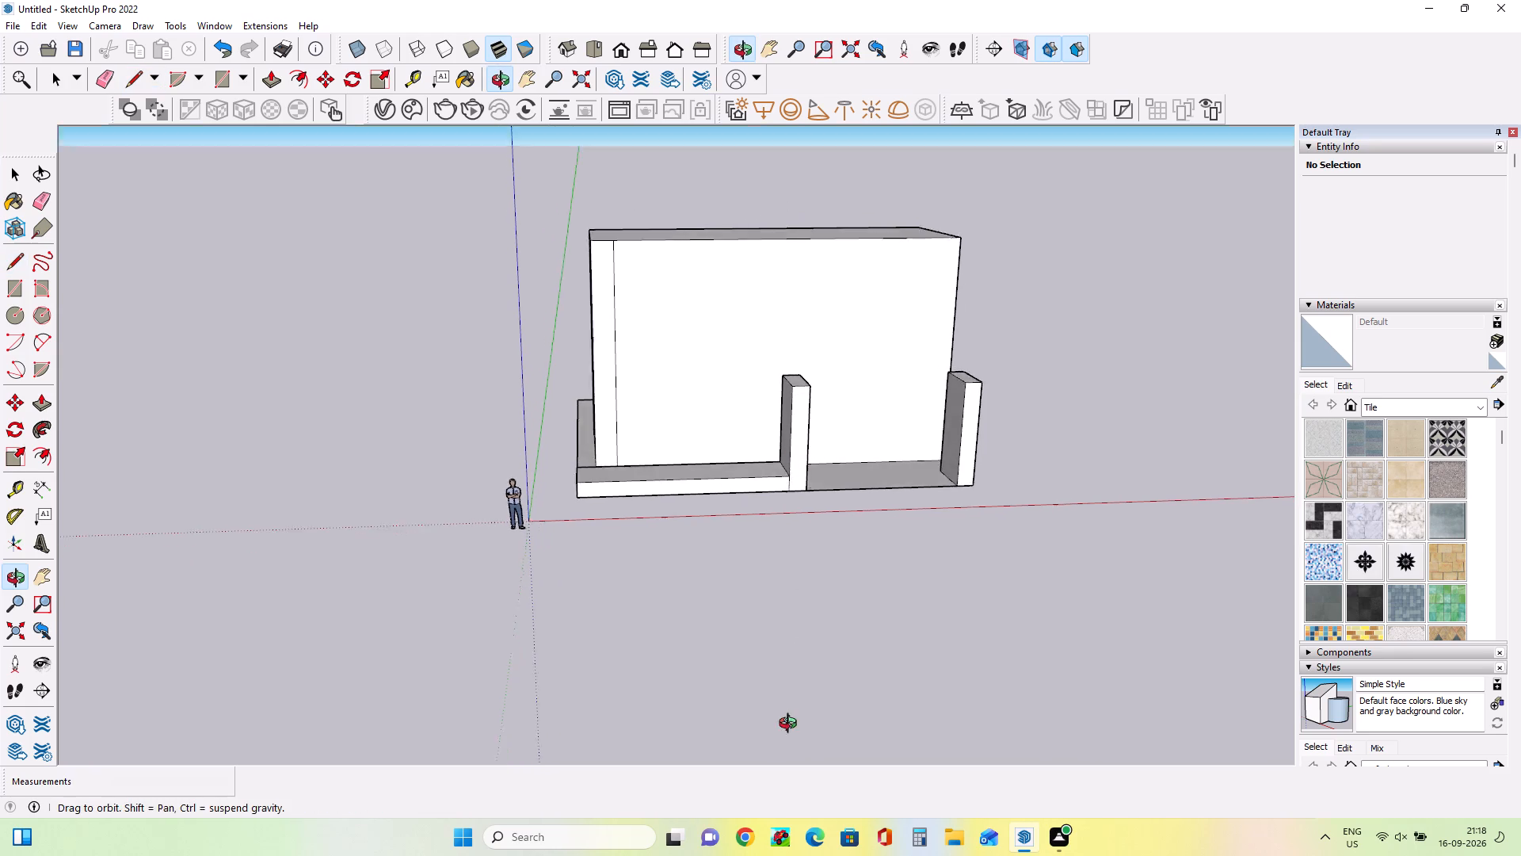
middle_click_drag(791, 725, 793, 689)
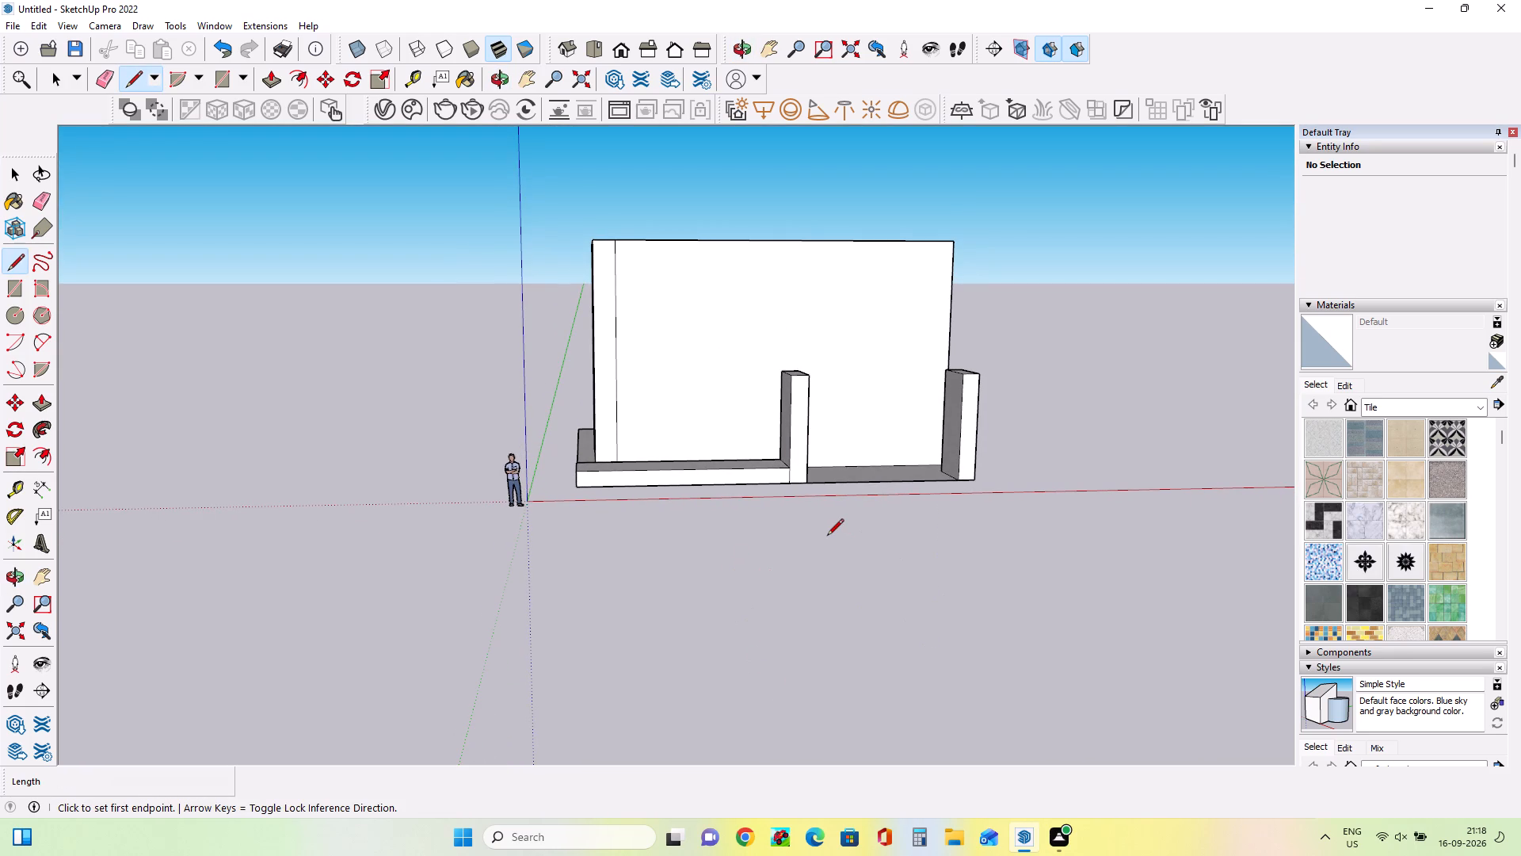
middle_click_drag(787, 482, 821, 732)
middle_click_drag(817, 721, 812, 699)
middle_click_drag(810, 686, 802, 572)
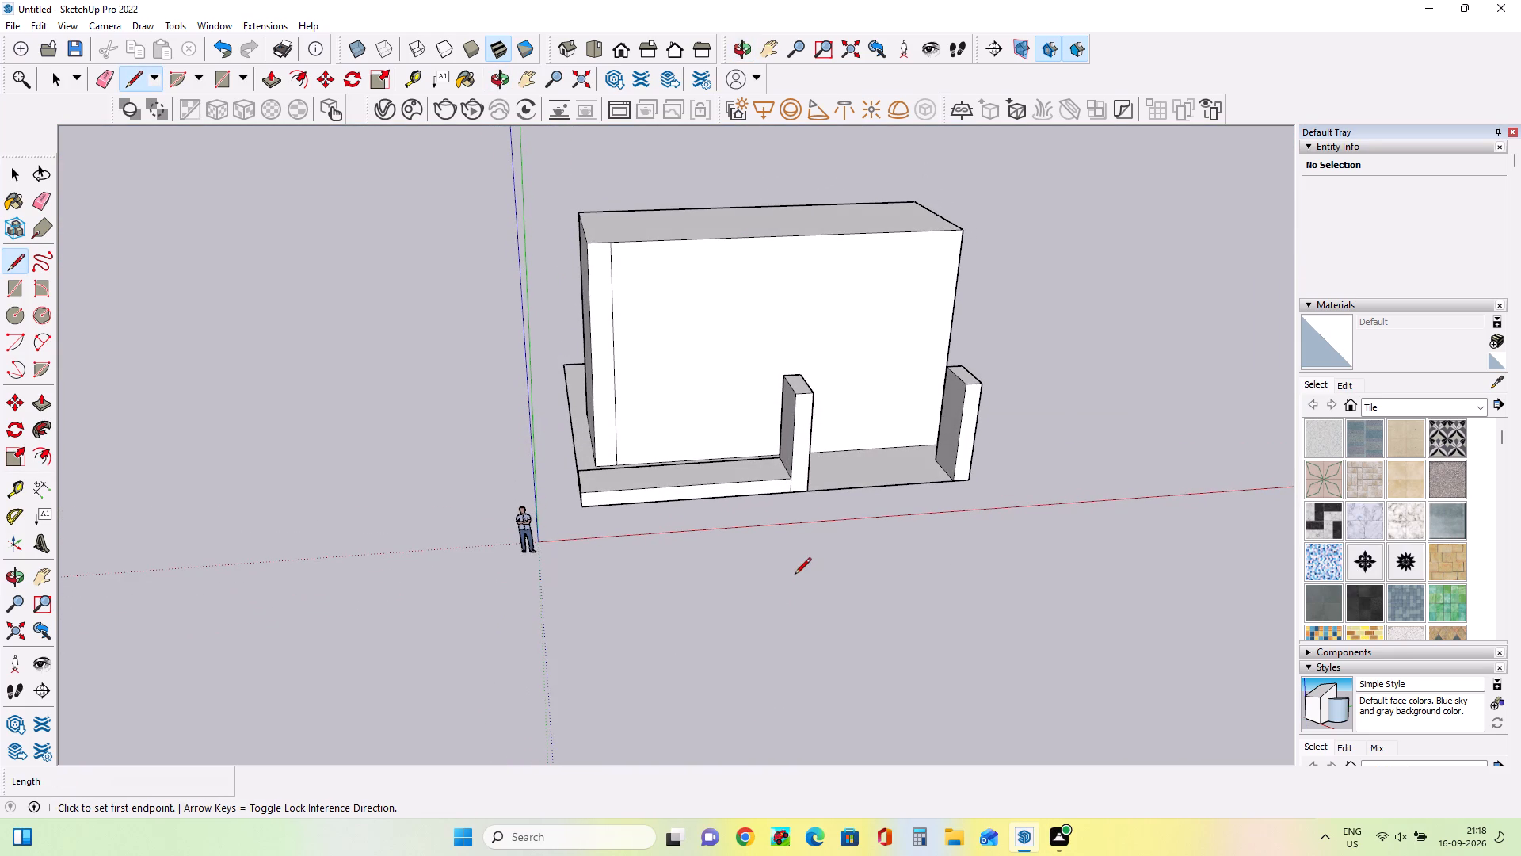
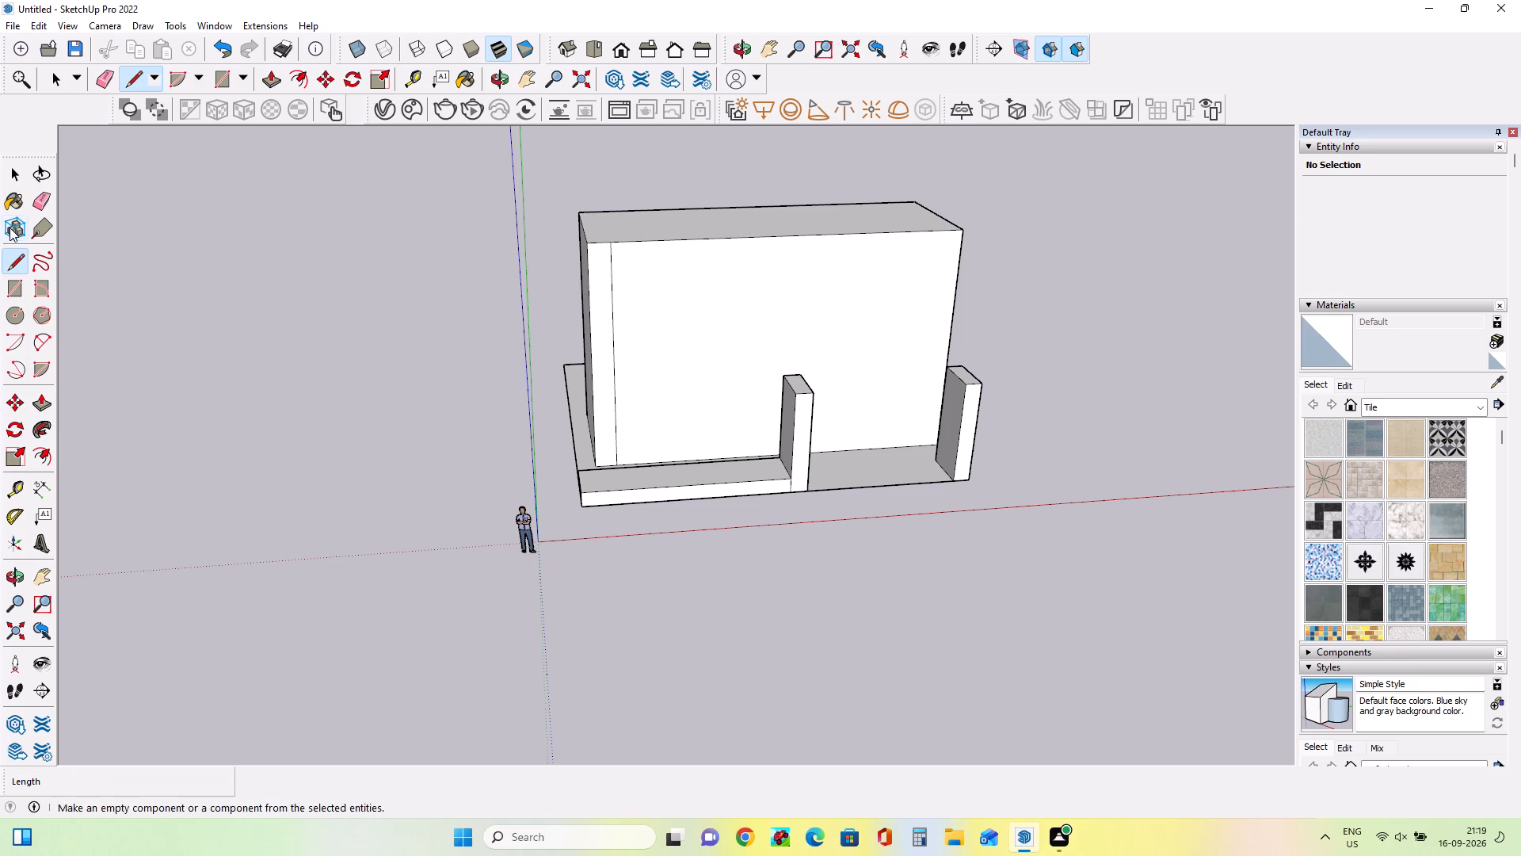
Draw a rectangle about 10'2" by 2'8" at the top of the main block's front face, starting from the vertical strip.
left_click(12, 289)
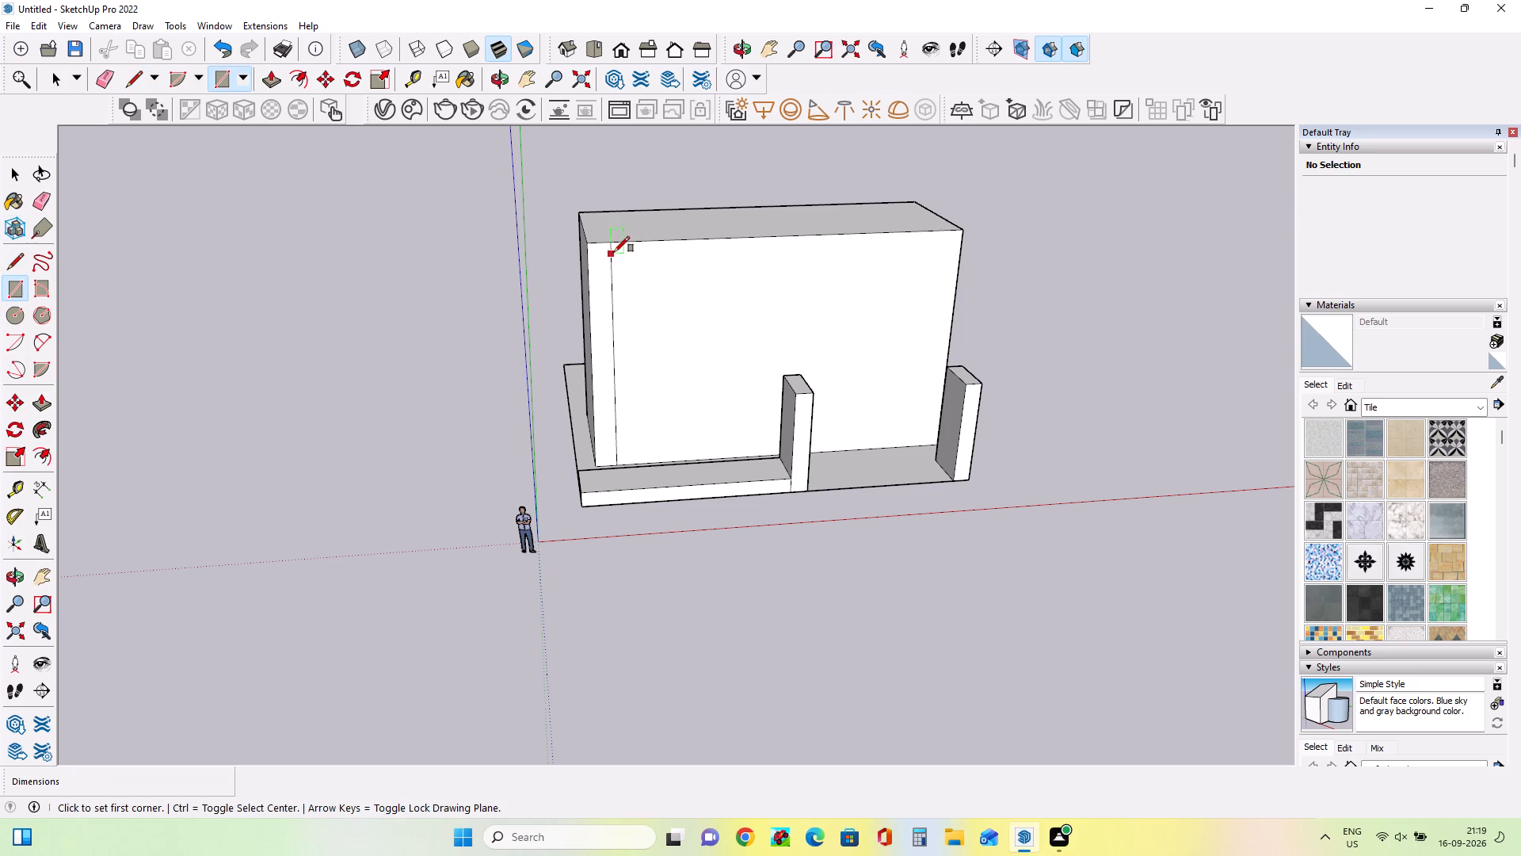
left_click(612, 243)
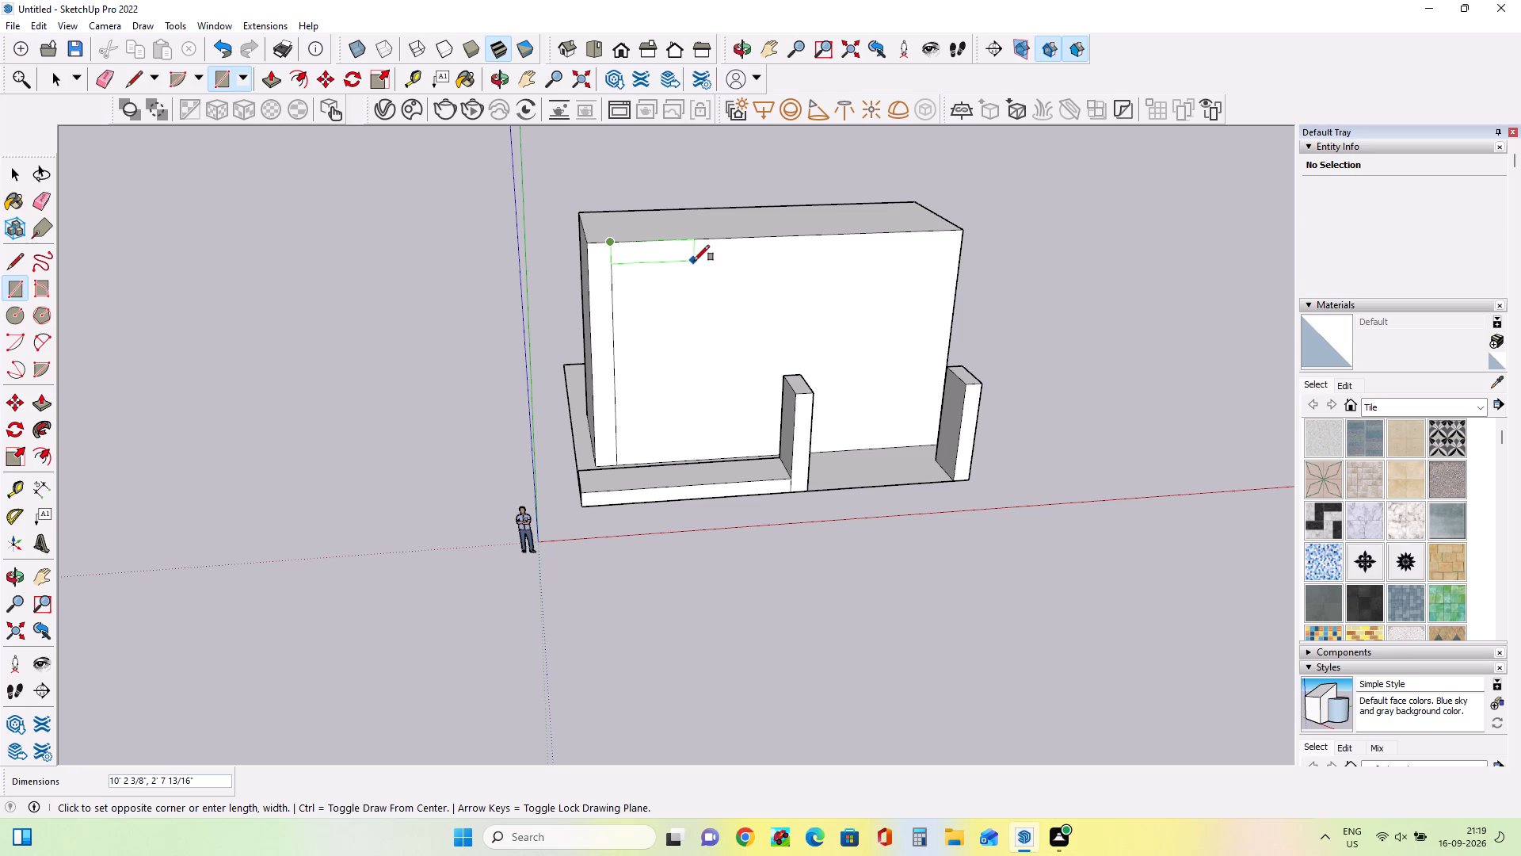
left_click(694, 261)
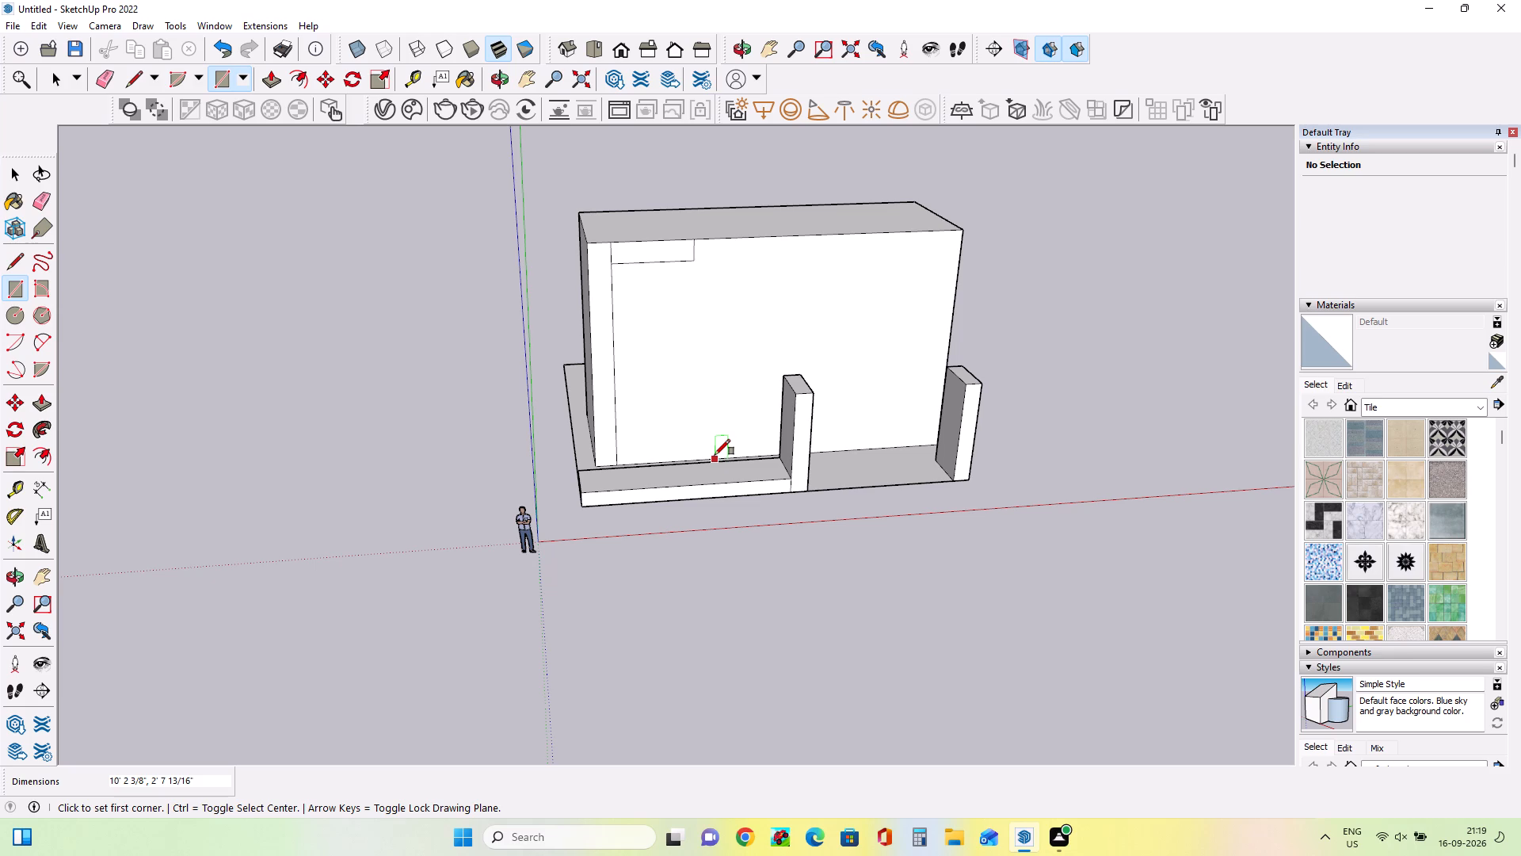
Draw a narrow upright rectangle about 2'3" wide and 22'4" high from the base of the main block's front face.
left_click(715, 455)
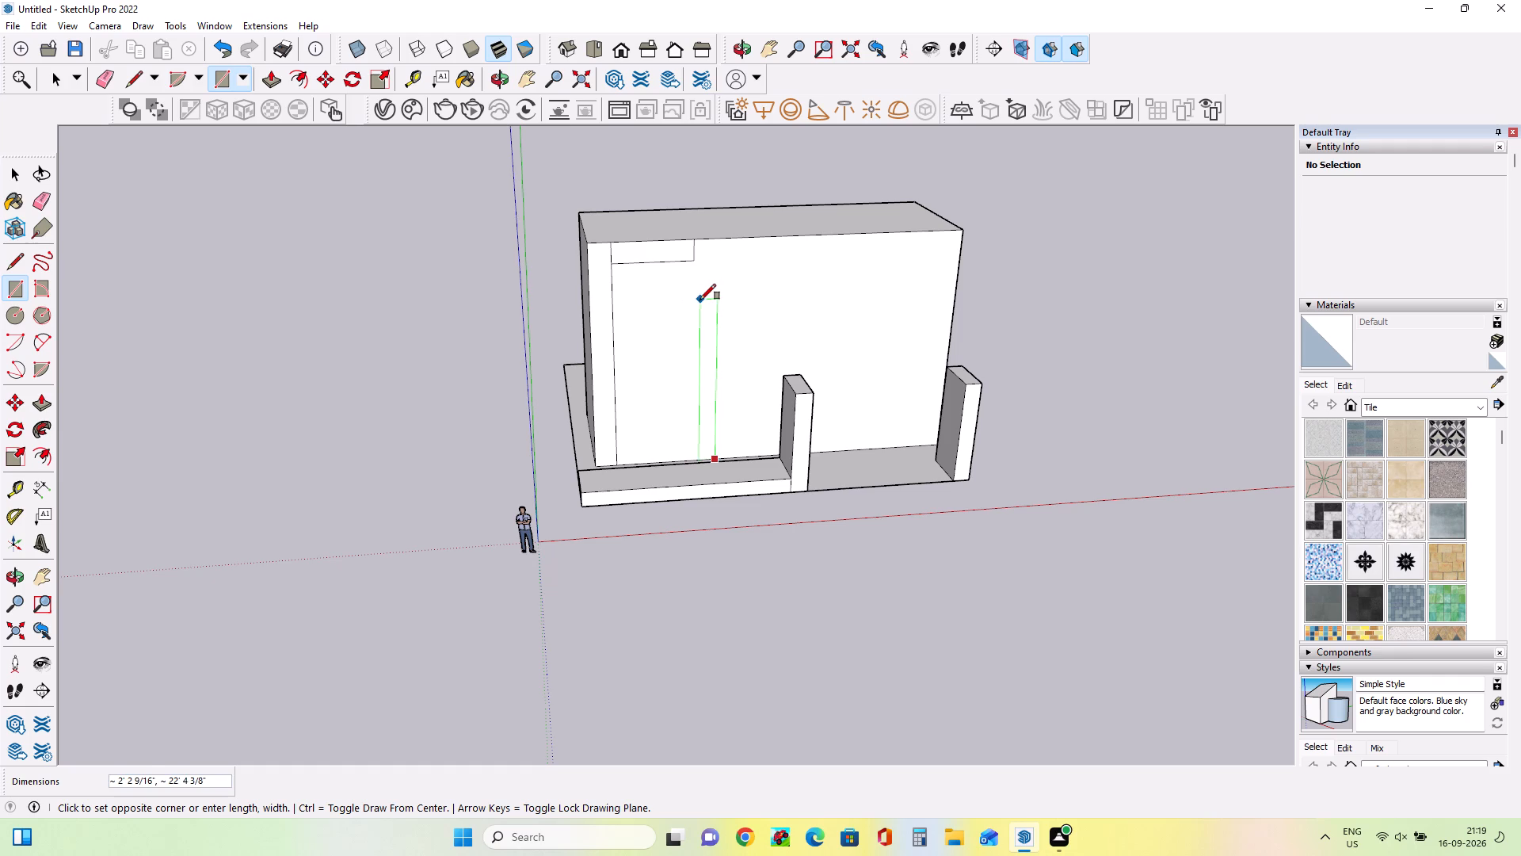
left_click(700, 300)
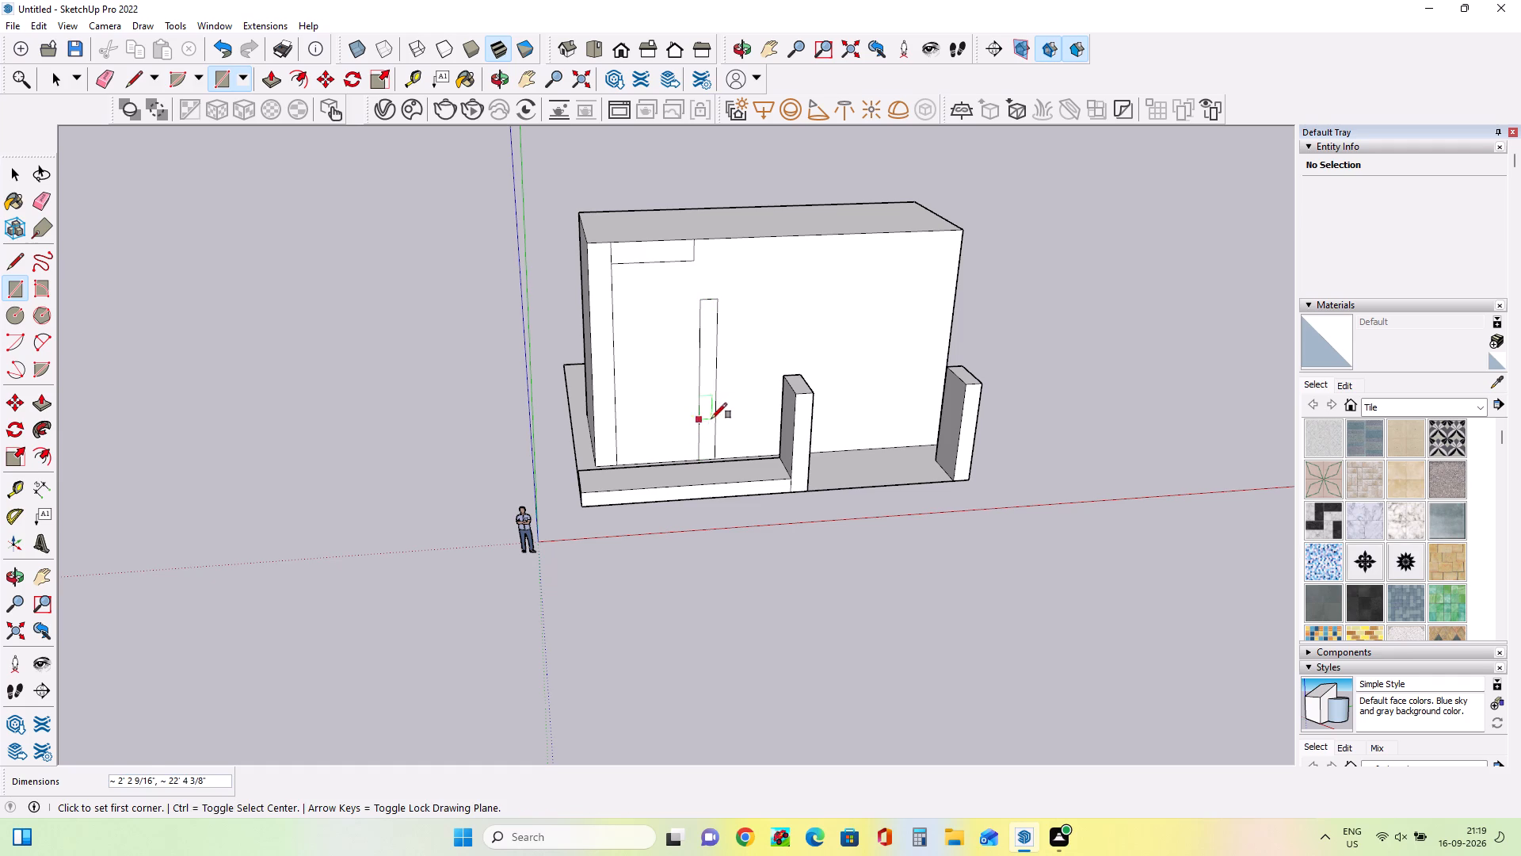
Push the main block's front face back about 2'11" around the vertical strip, the top beam and the narrow column.
middle_click_drag(722, 419, 647, 416)
scroll(706, 432, "up", 6)
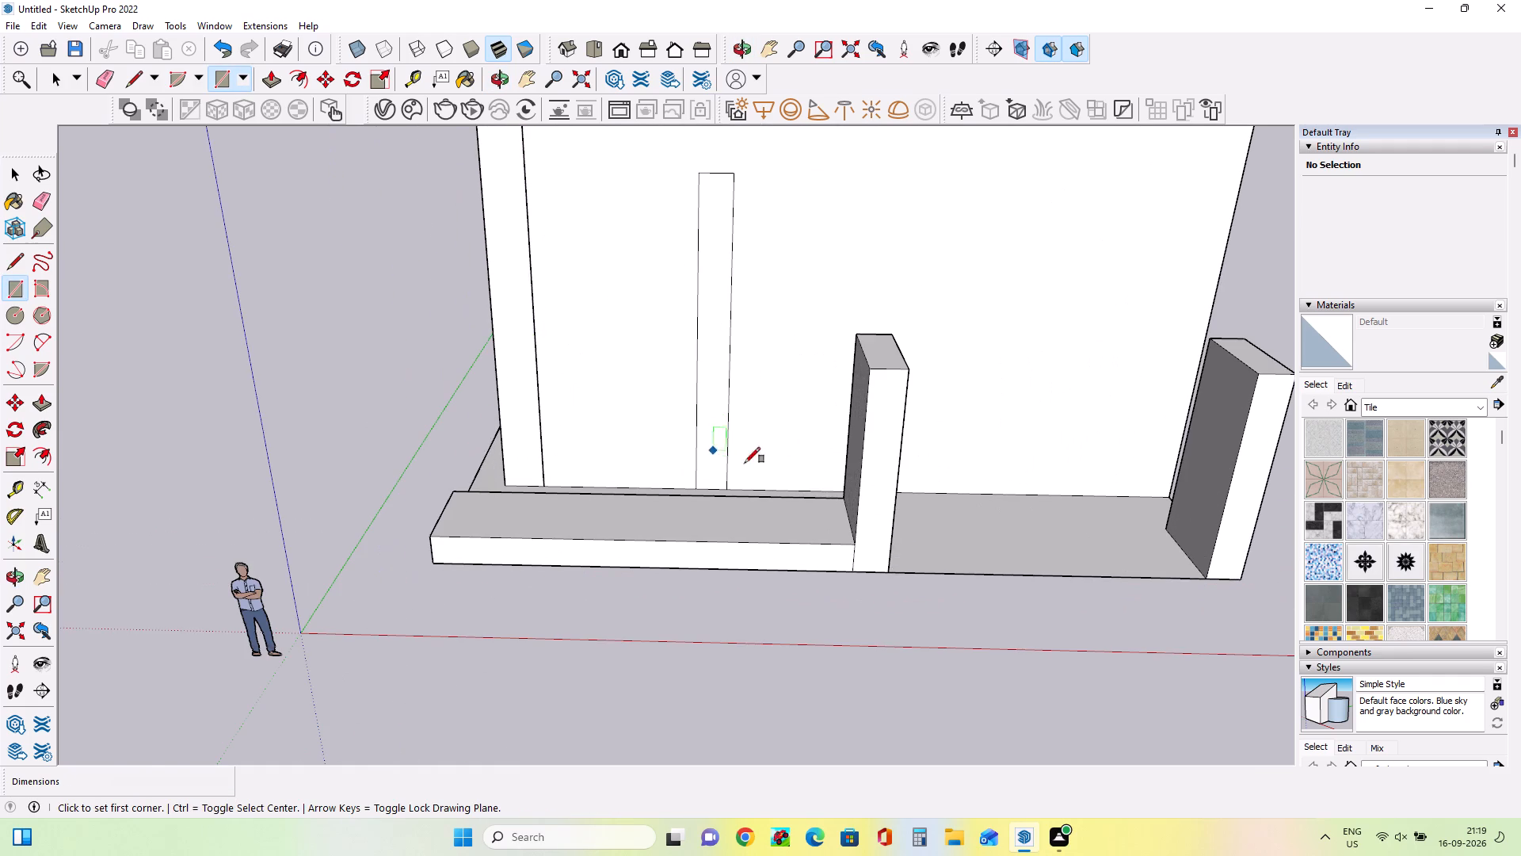
left_click(41, 401)
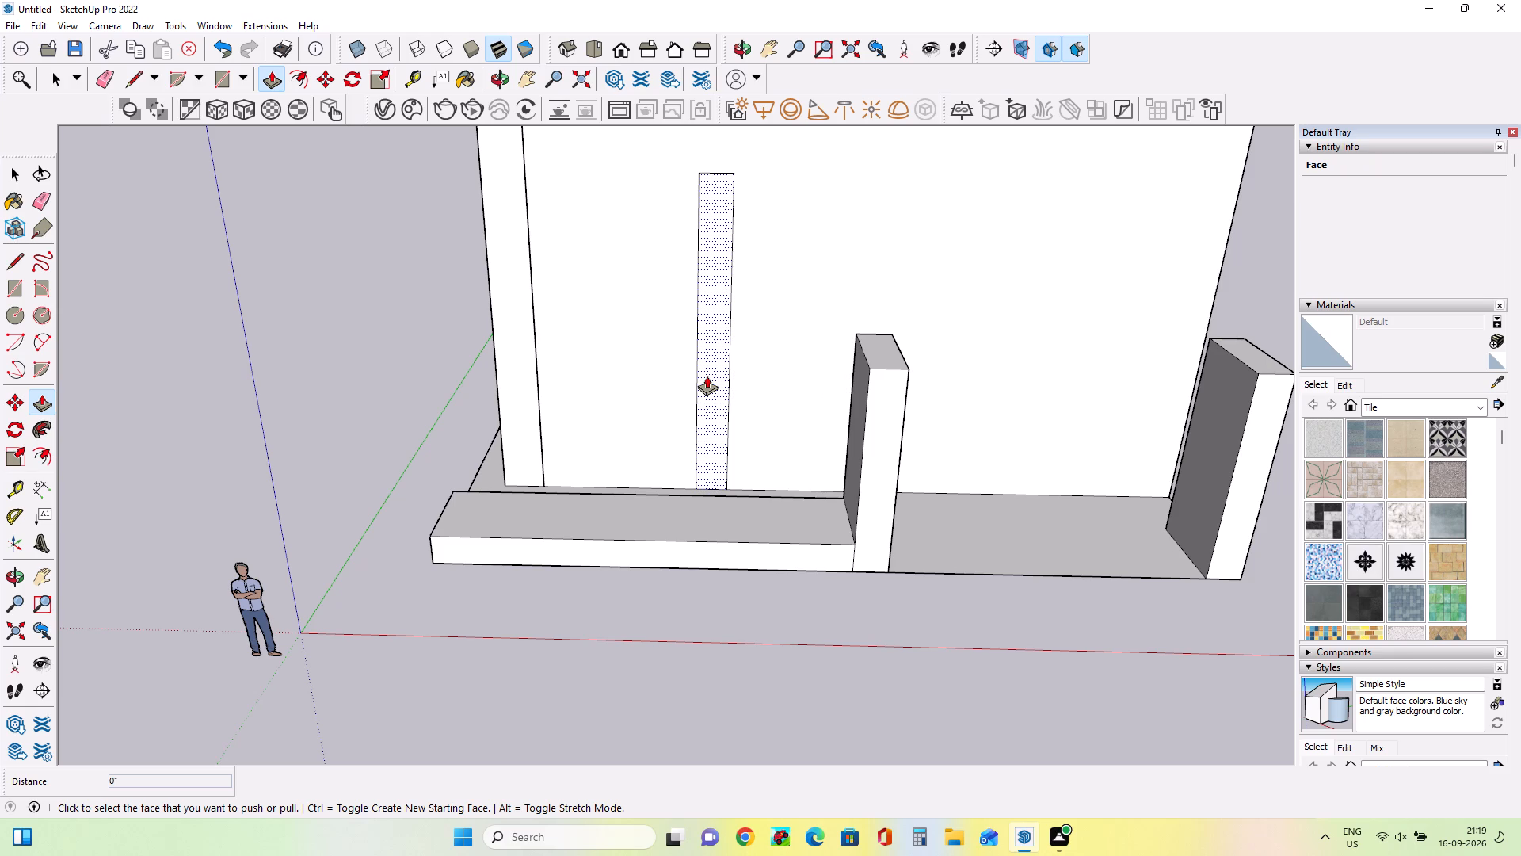
left_click(639, 386)
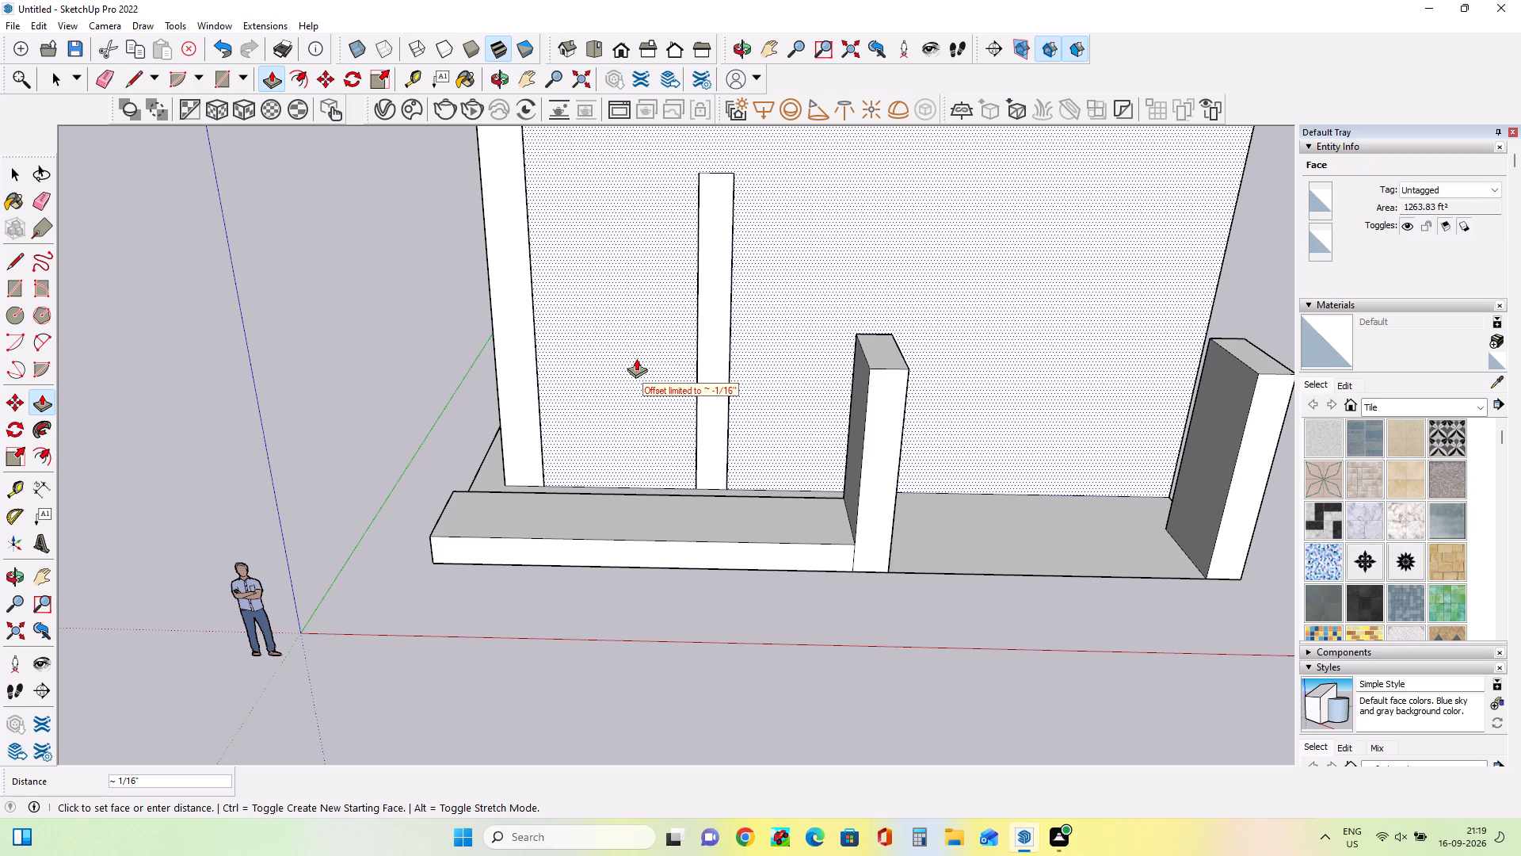
scroll(639, 373, "down", 4)
left_click(640, 373)
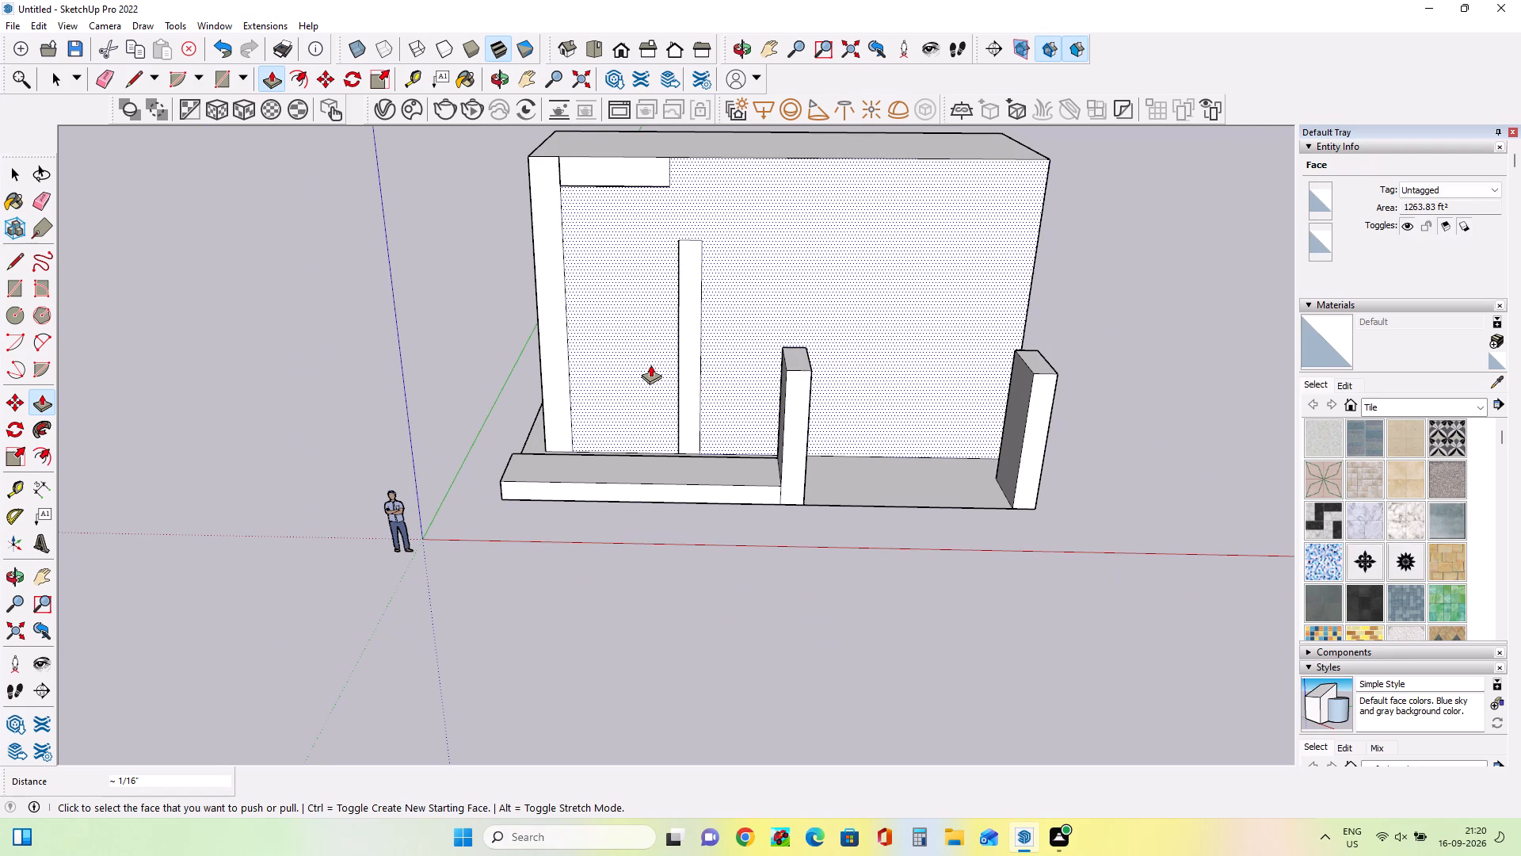
left_click(643, 343)
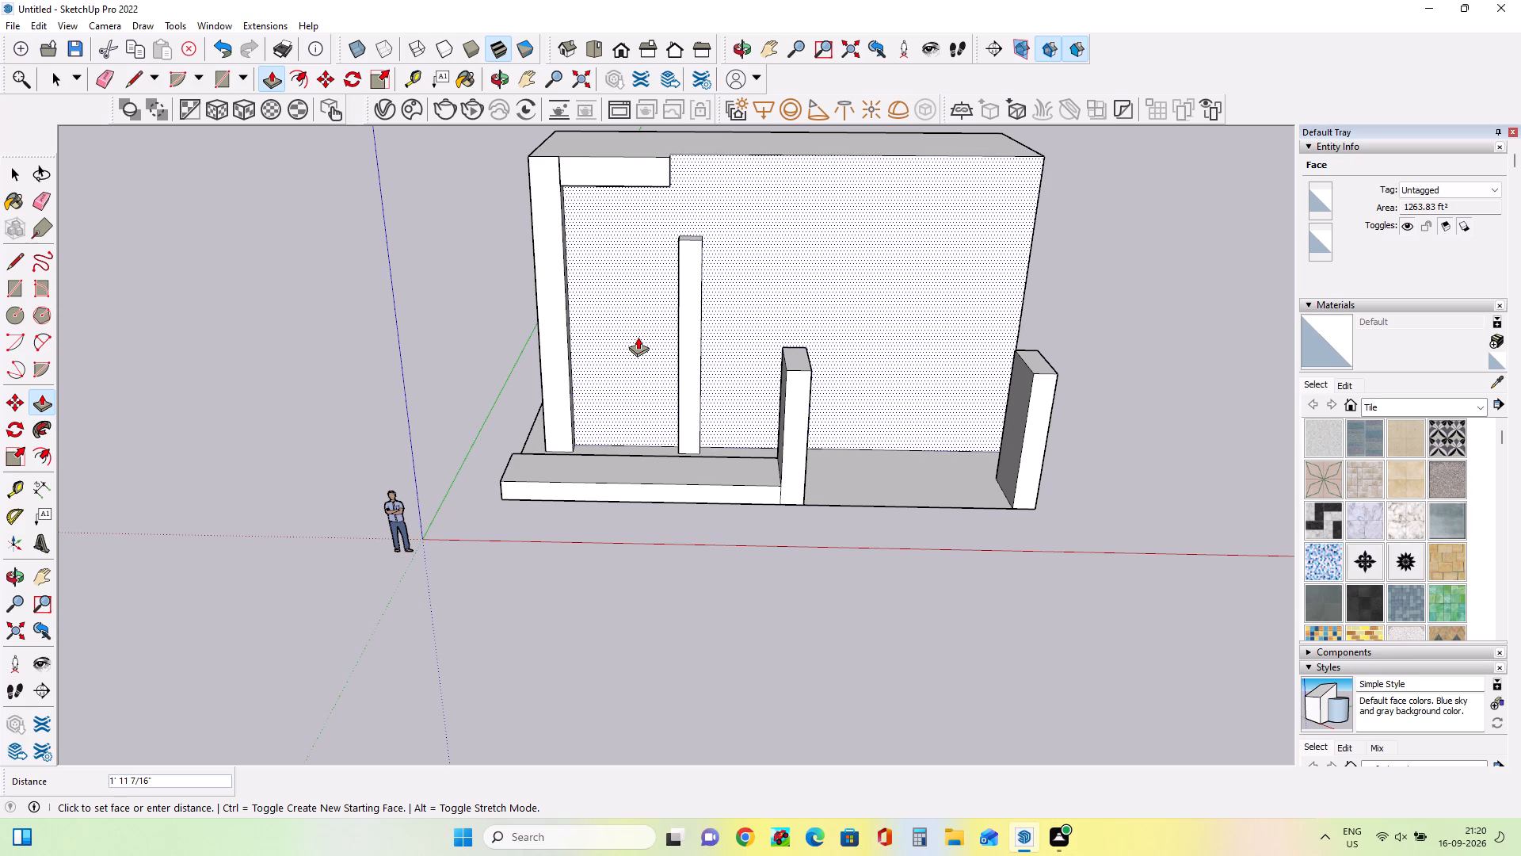
left_click(638, 332)
Lower the top of the narrow column in front of the main block by 2'.
middle_click_drag(642, 439, 682, 430)
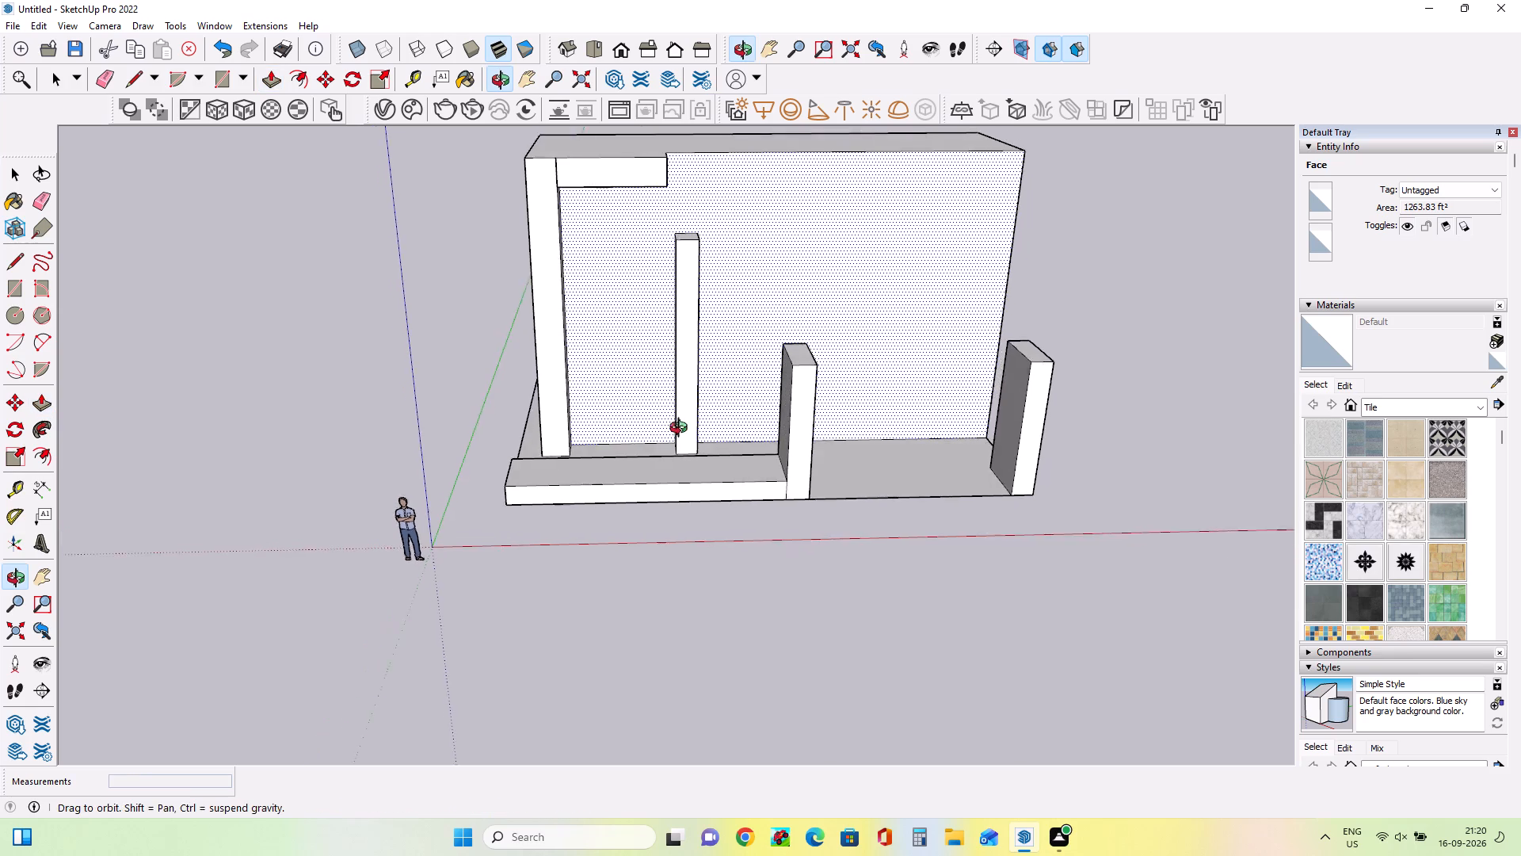
middle_click_drag(682, 430, 692, 424)
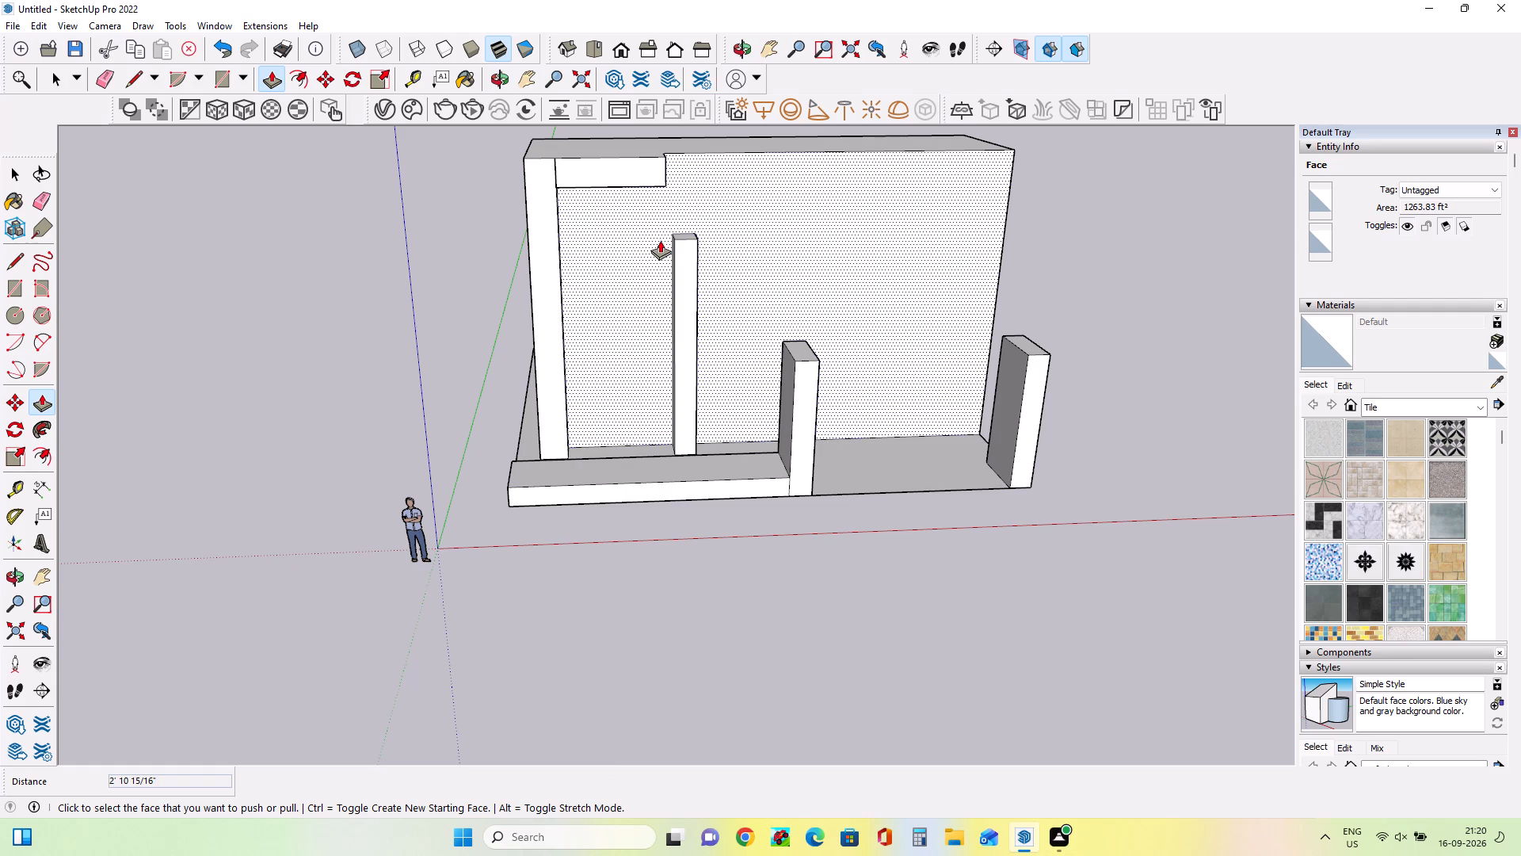
scroll(688, 228, "up", 1)
middle_click_drag(694, 239, 702, 259)
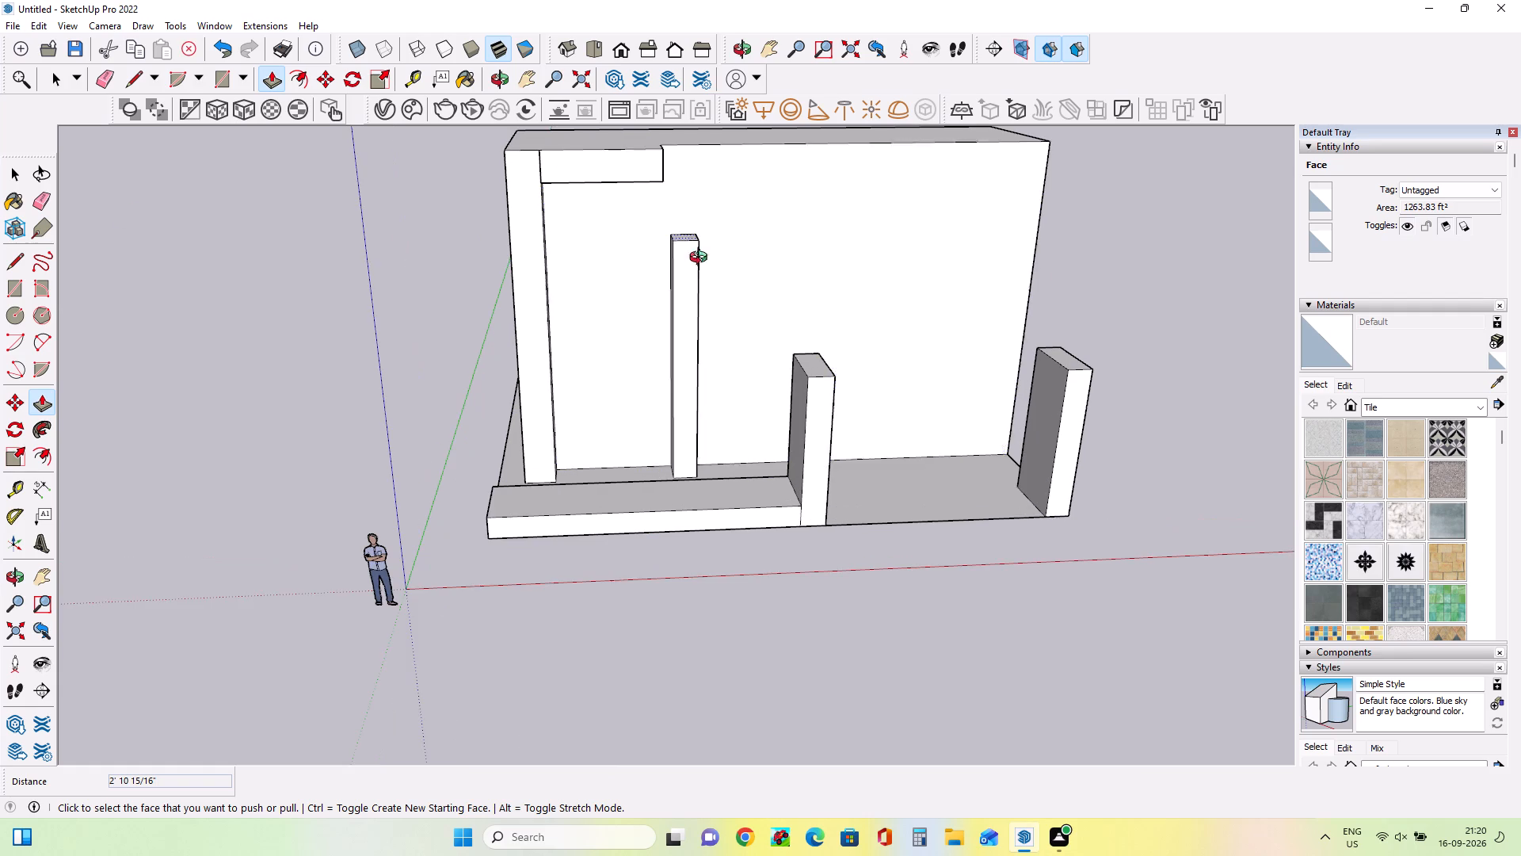
middle_click_drag(702, 259, 703, 308)
left_click(685, 235)
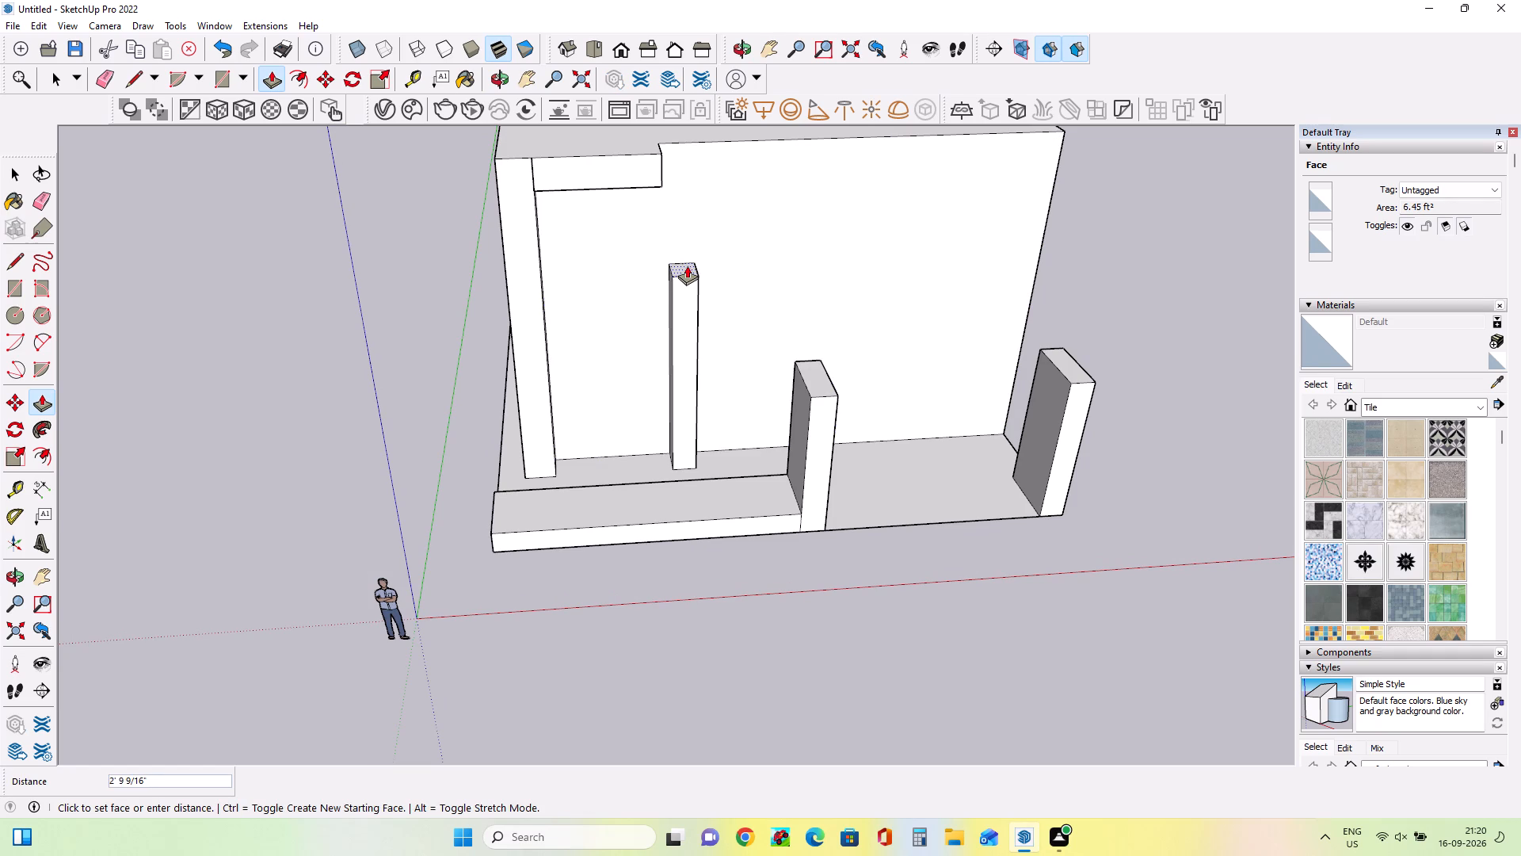
left_click(687, 257)
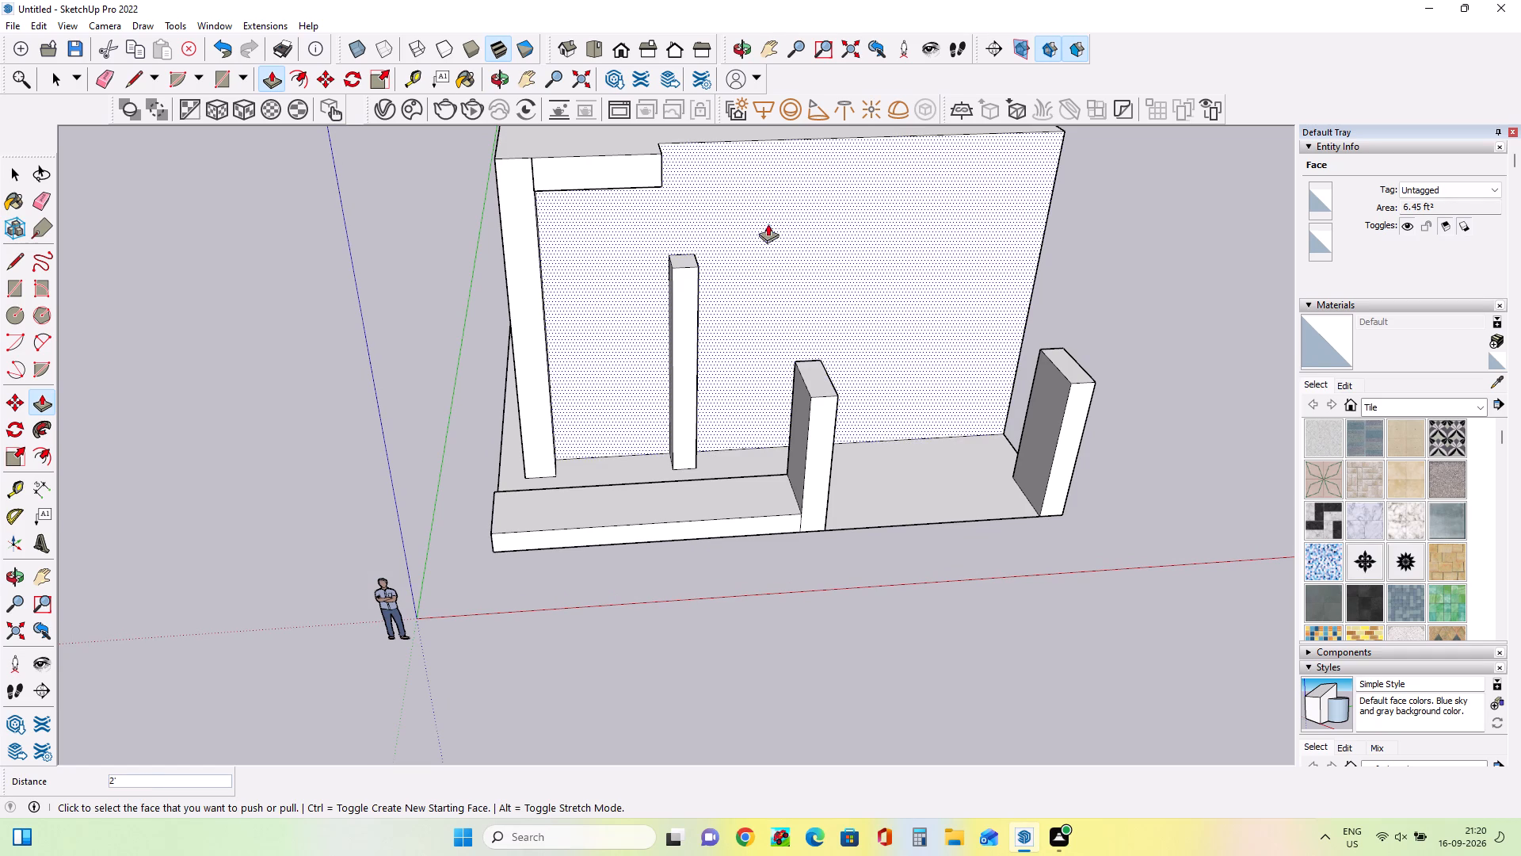
Draw a horizontal rectangle about 31'5" by 2'11" from the narrow column's top edge to the main block's far side edge.
middle_click_drag(688, 354, 577, 366)
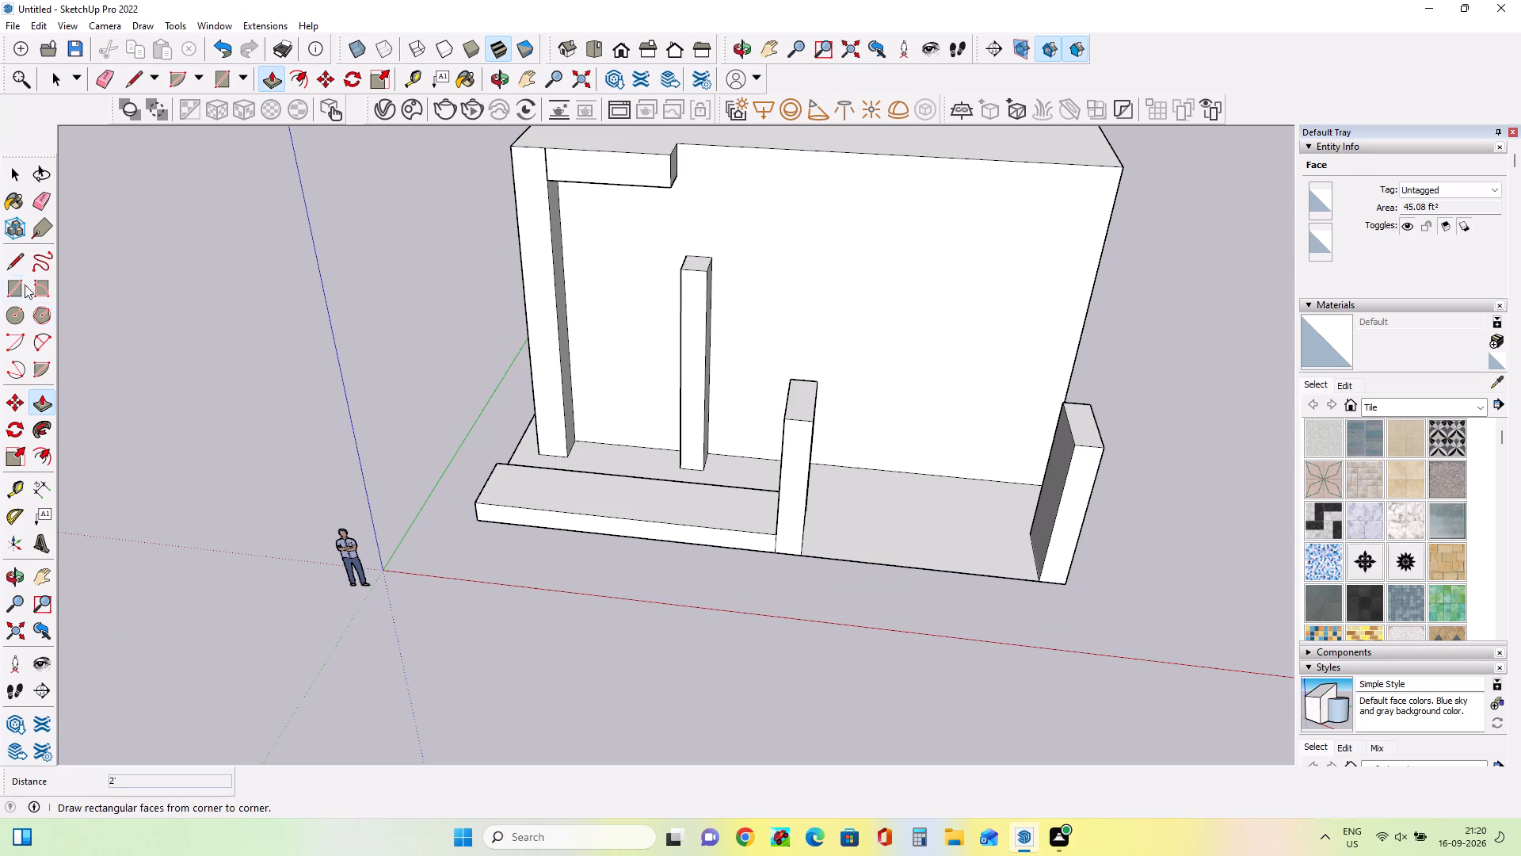
left_click(12, 283)
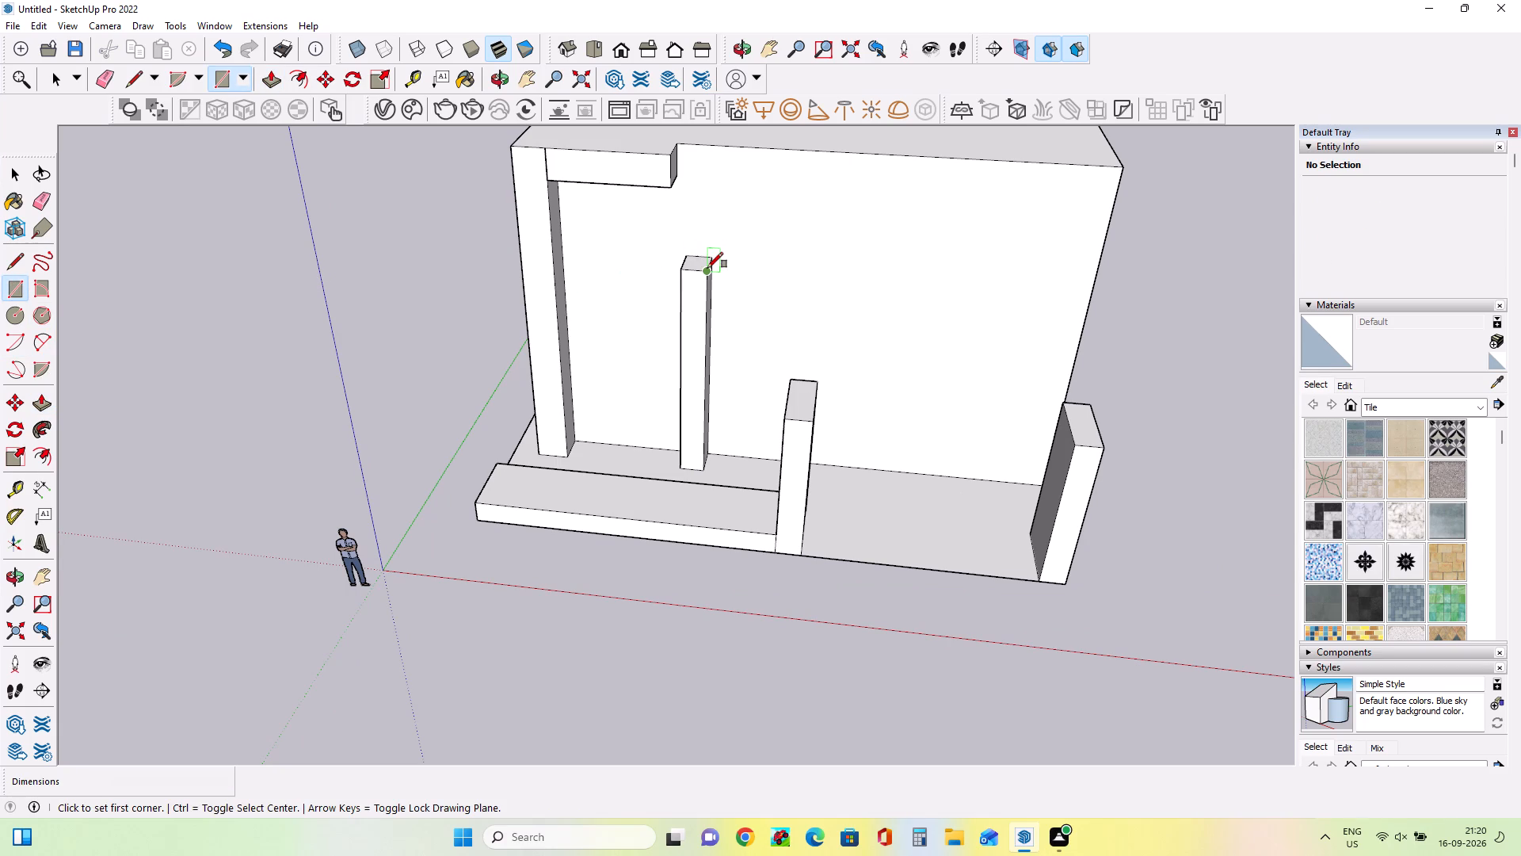
left_click(707, 269)
left_click(712, 257)
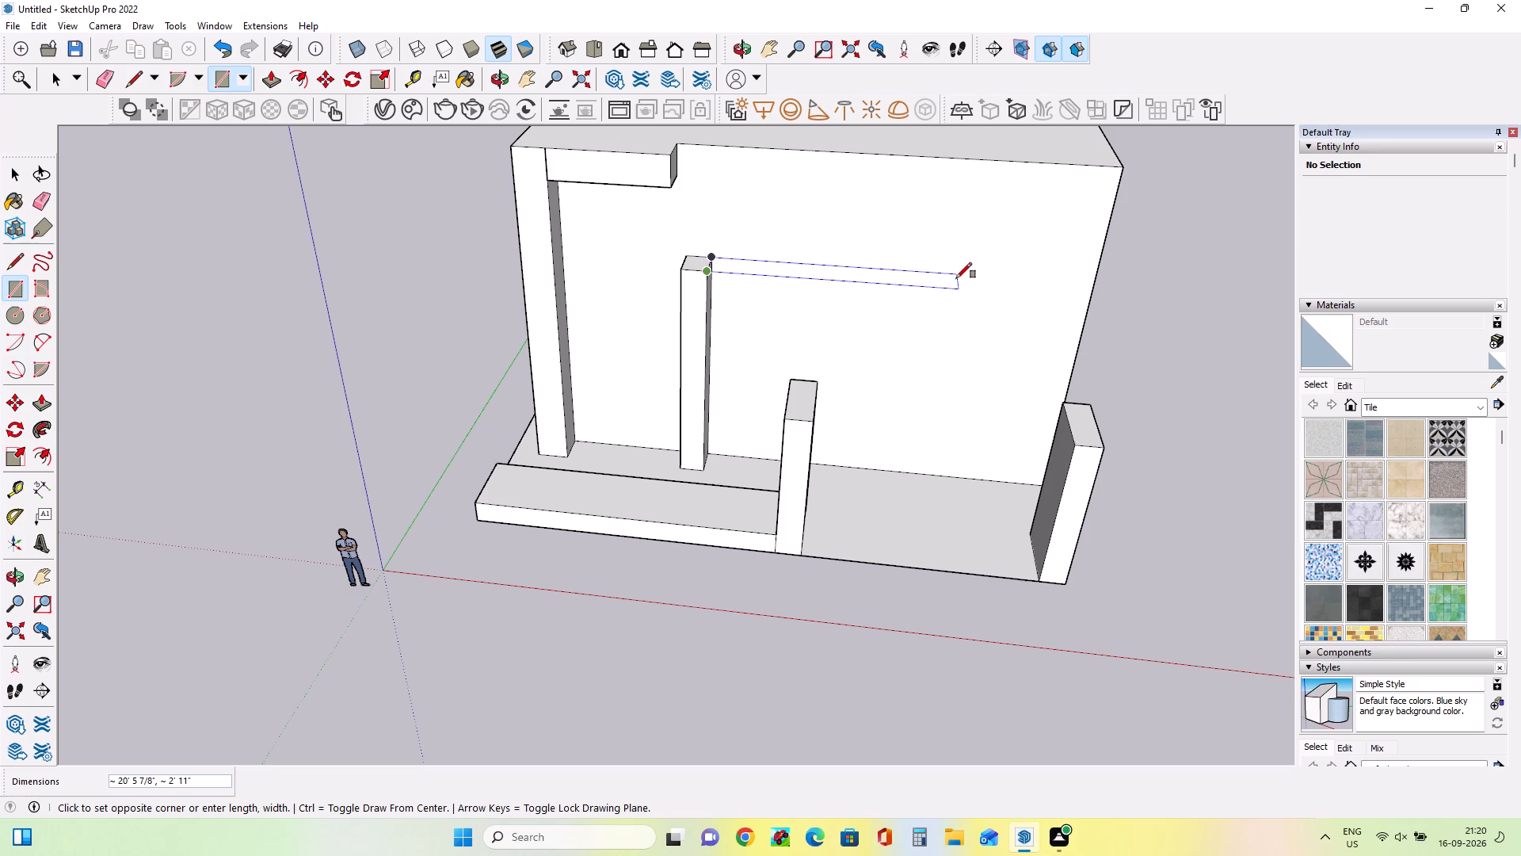
left_click(1095, 275)
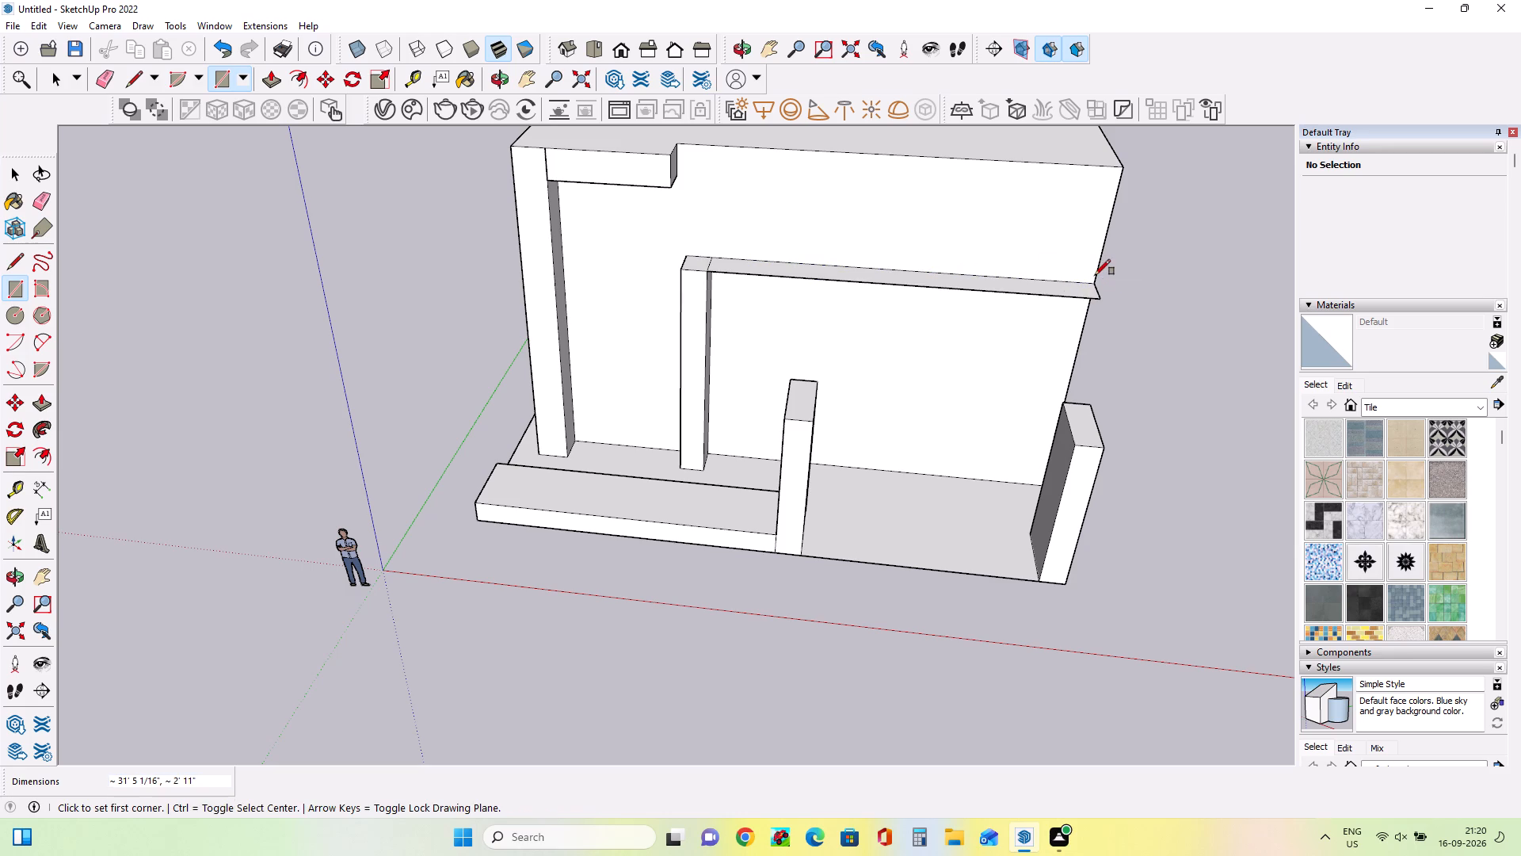
Draw a horizontal rectangle about 4'1" by 2'11" at roof level, extending from the end of the top beam.
middle_click_drag(933, 350, 1040, 333)
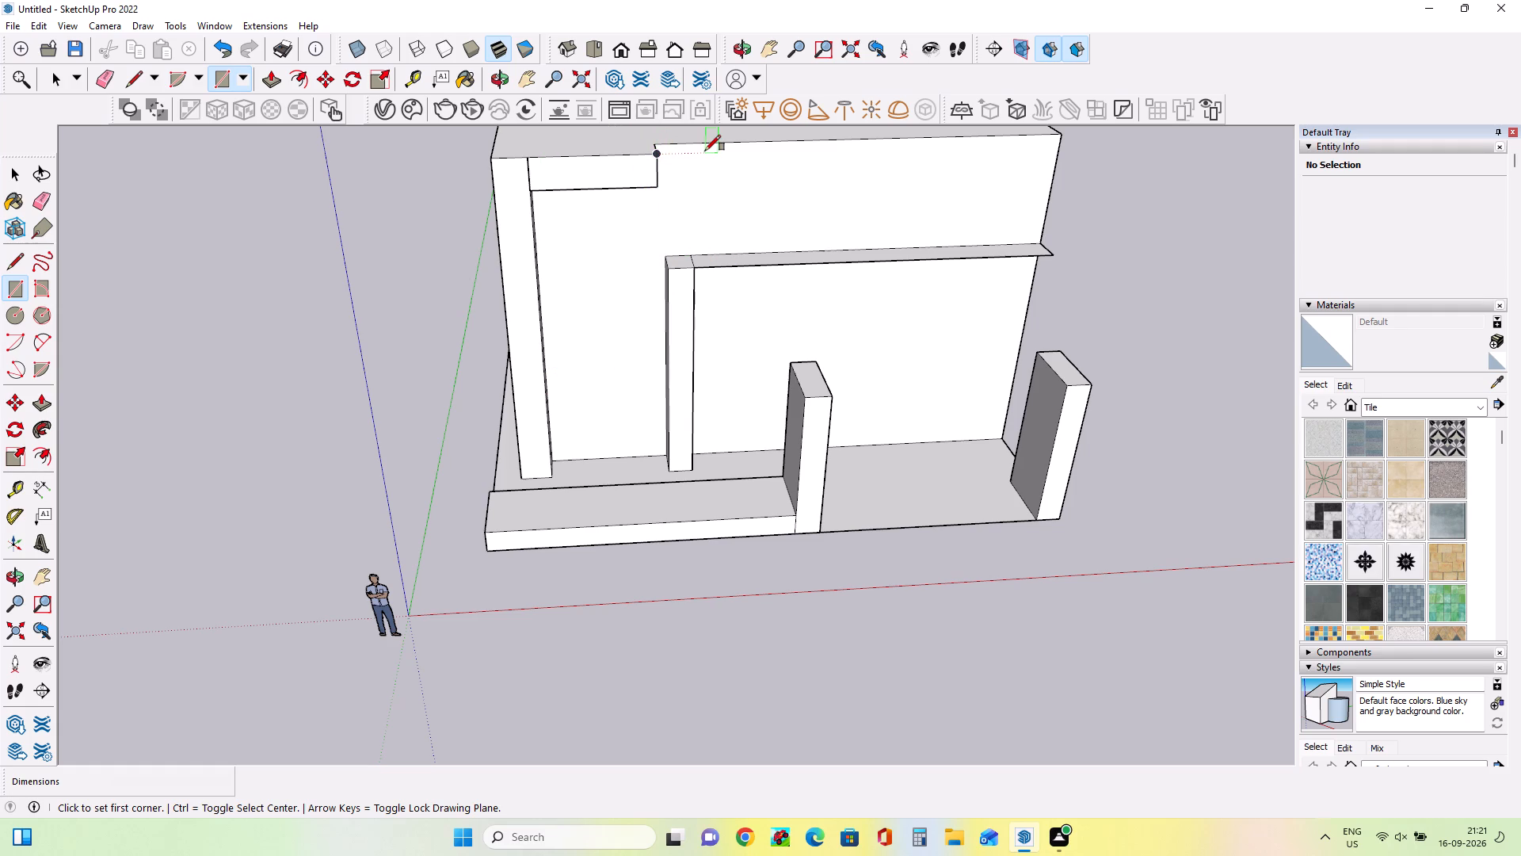
left_click(656, 145)
left_click(658, 156)
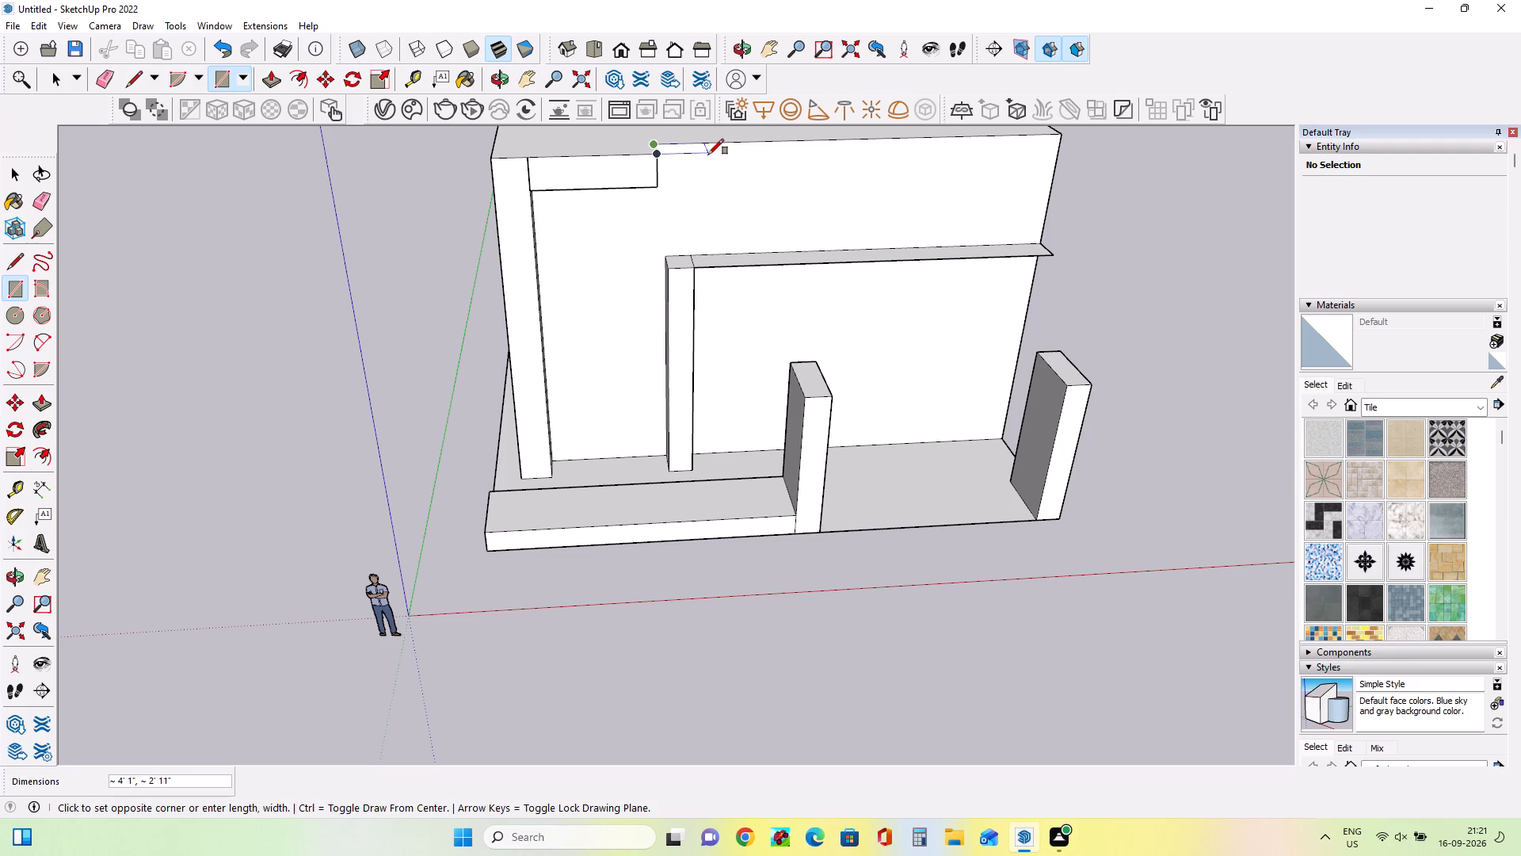
left_click(708, 155)
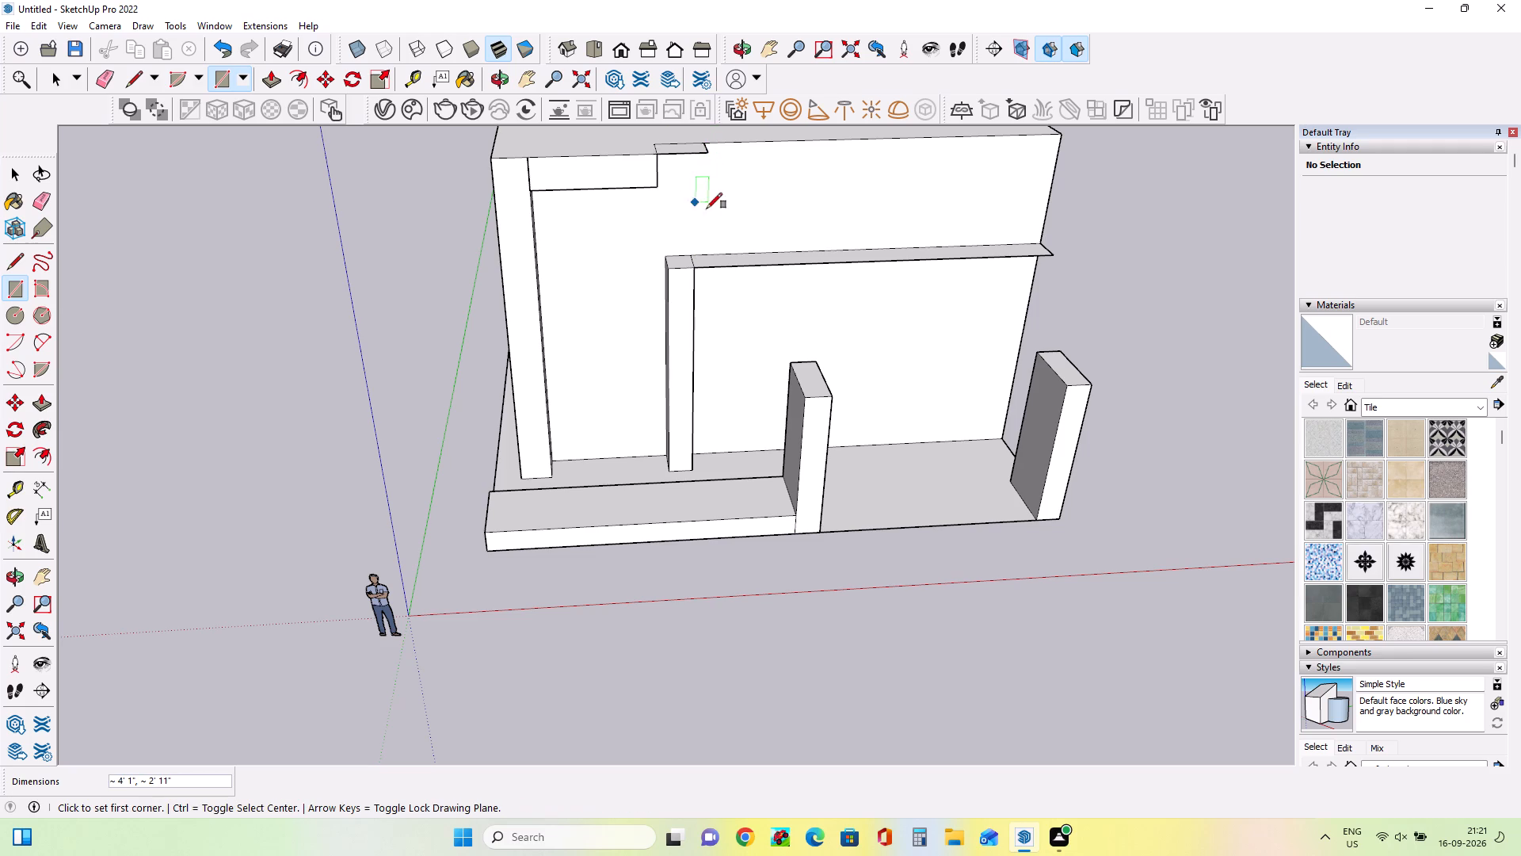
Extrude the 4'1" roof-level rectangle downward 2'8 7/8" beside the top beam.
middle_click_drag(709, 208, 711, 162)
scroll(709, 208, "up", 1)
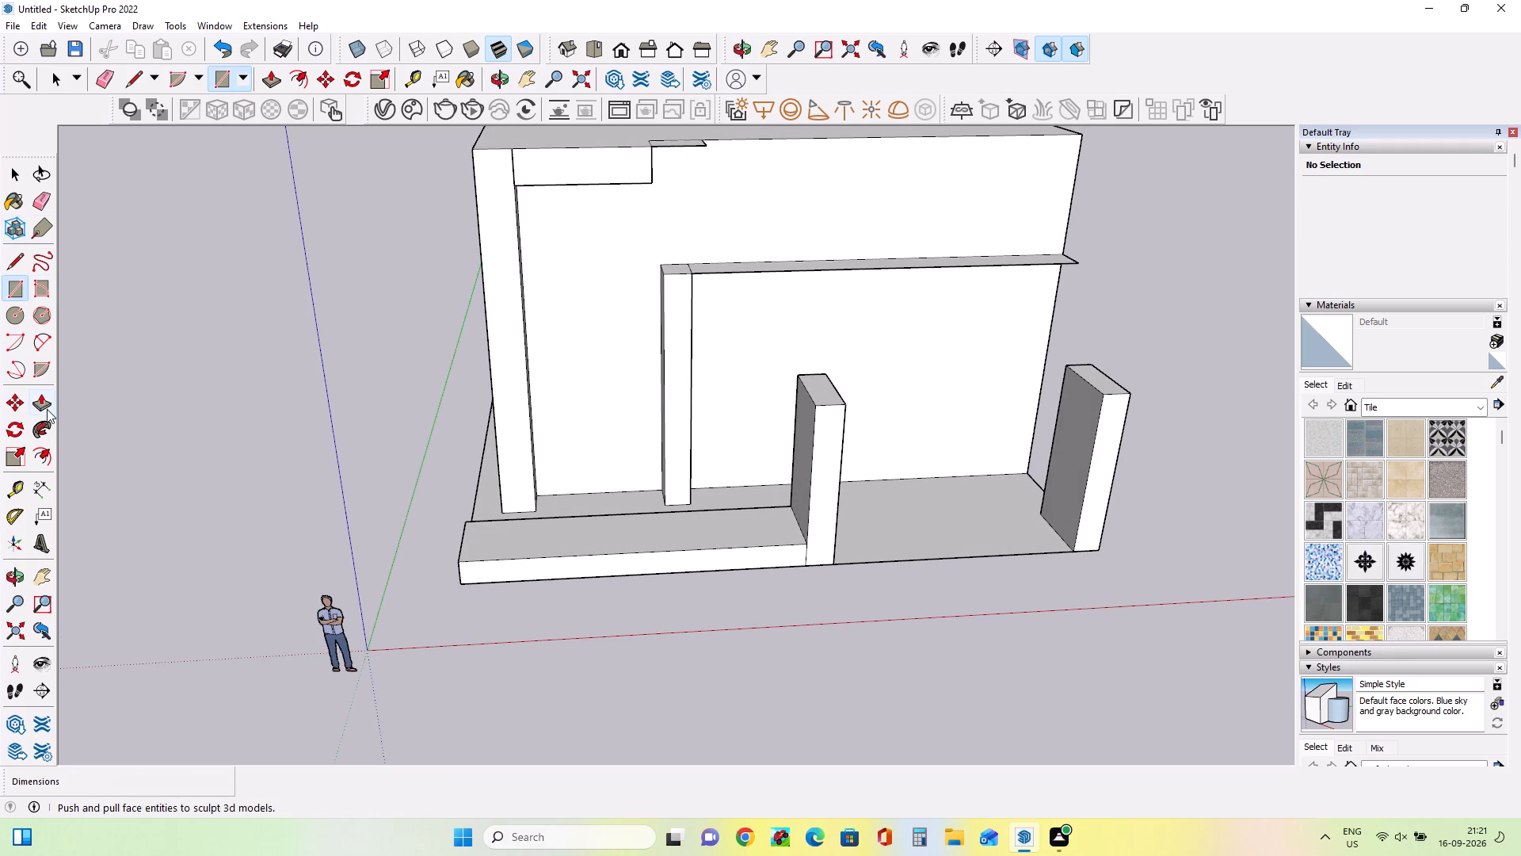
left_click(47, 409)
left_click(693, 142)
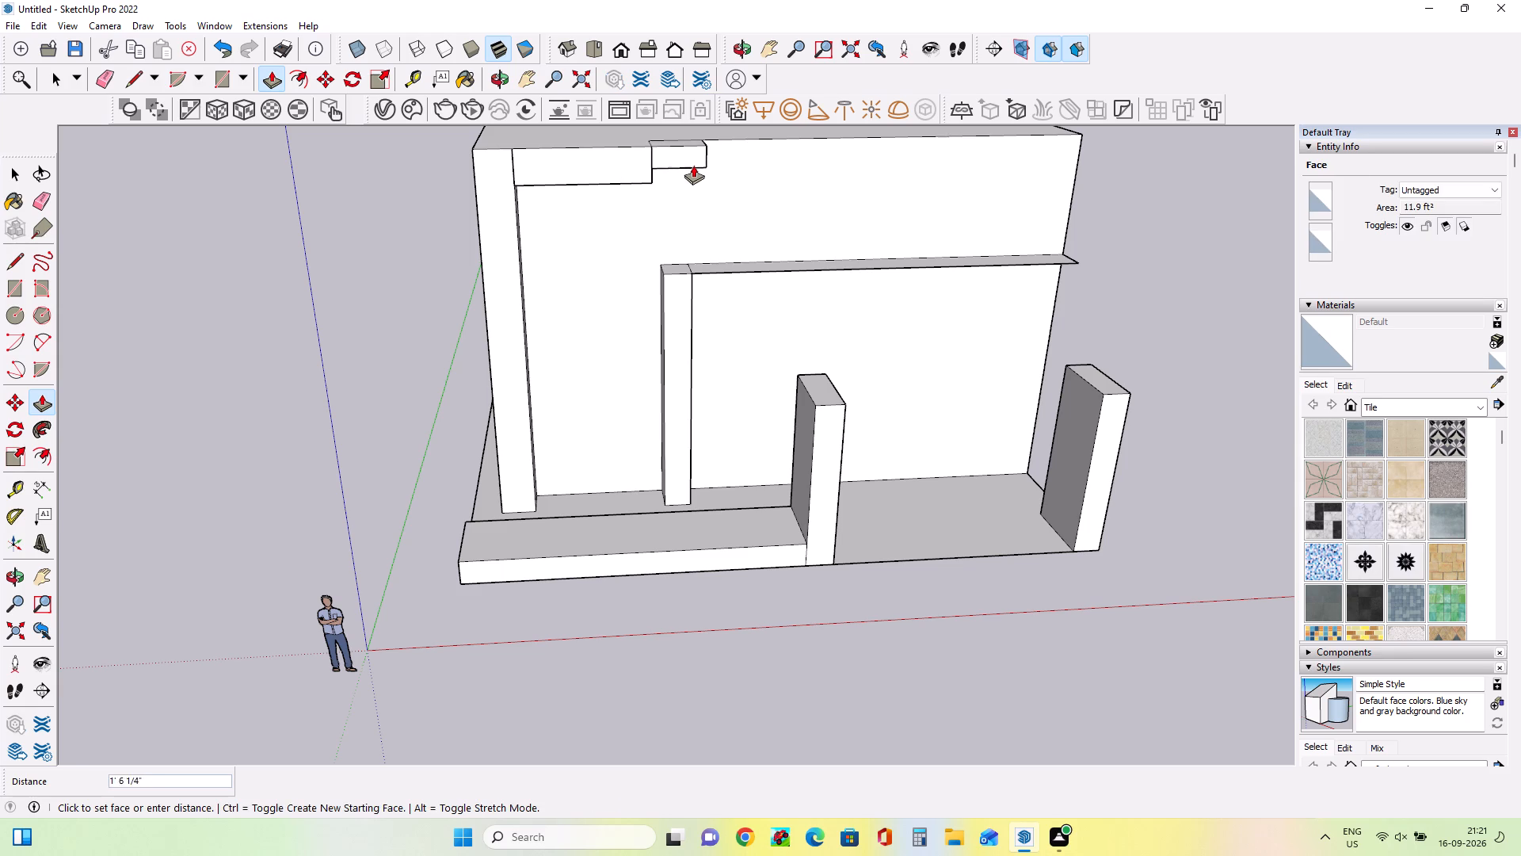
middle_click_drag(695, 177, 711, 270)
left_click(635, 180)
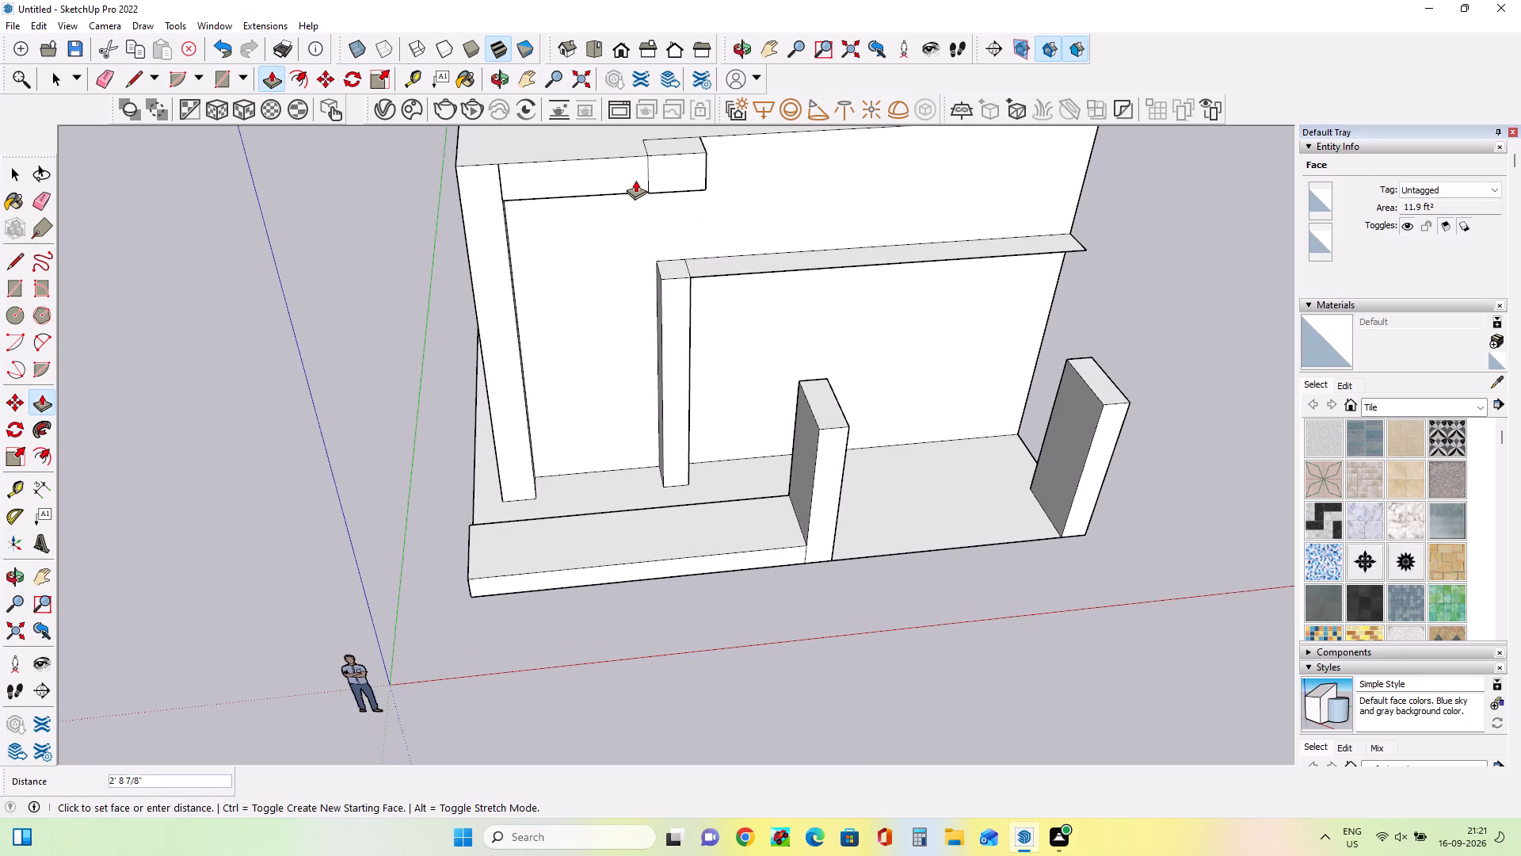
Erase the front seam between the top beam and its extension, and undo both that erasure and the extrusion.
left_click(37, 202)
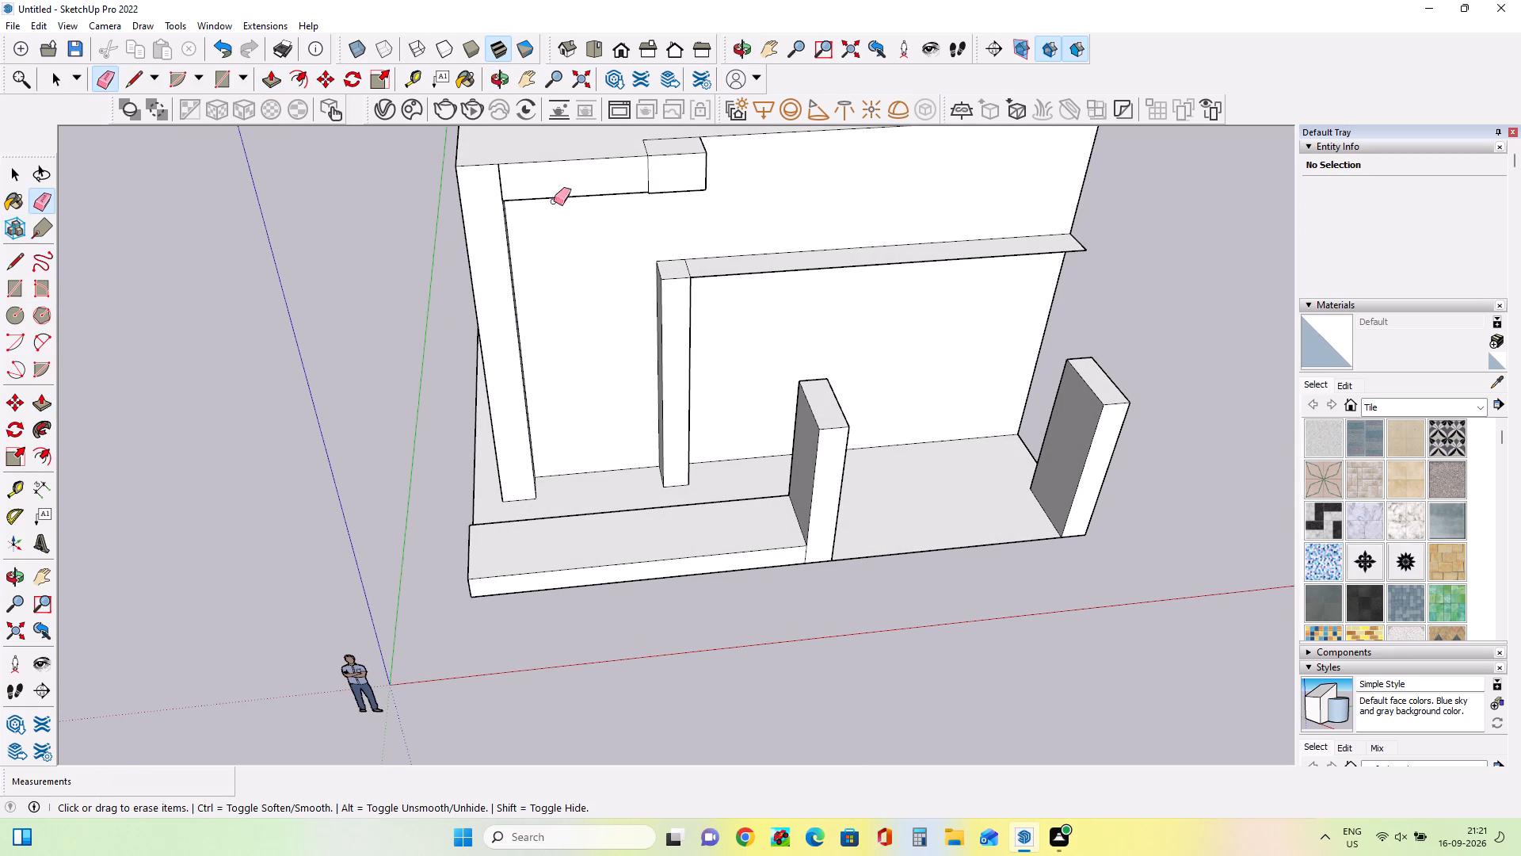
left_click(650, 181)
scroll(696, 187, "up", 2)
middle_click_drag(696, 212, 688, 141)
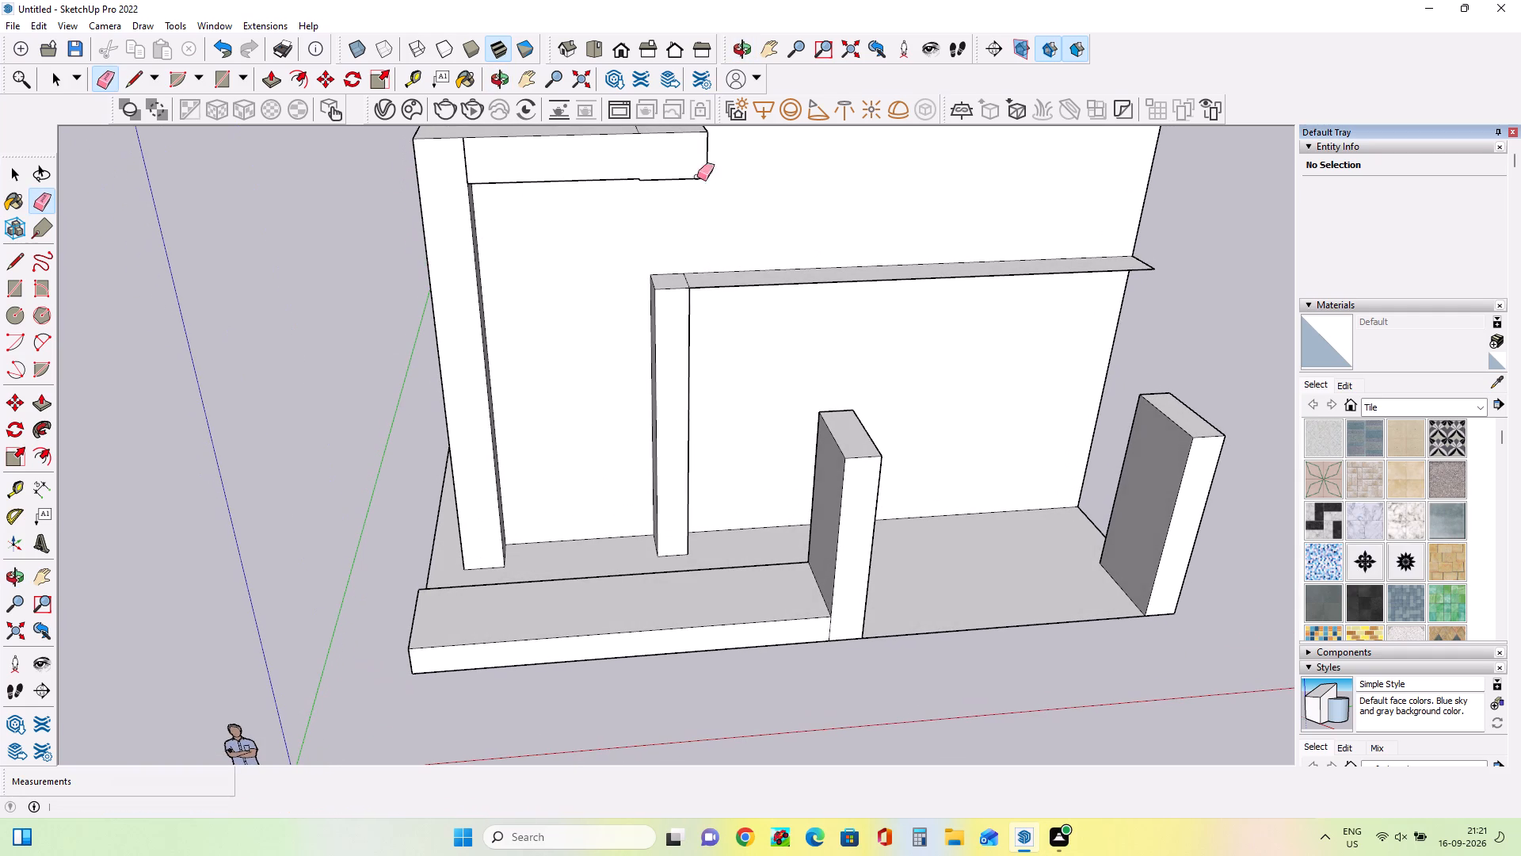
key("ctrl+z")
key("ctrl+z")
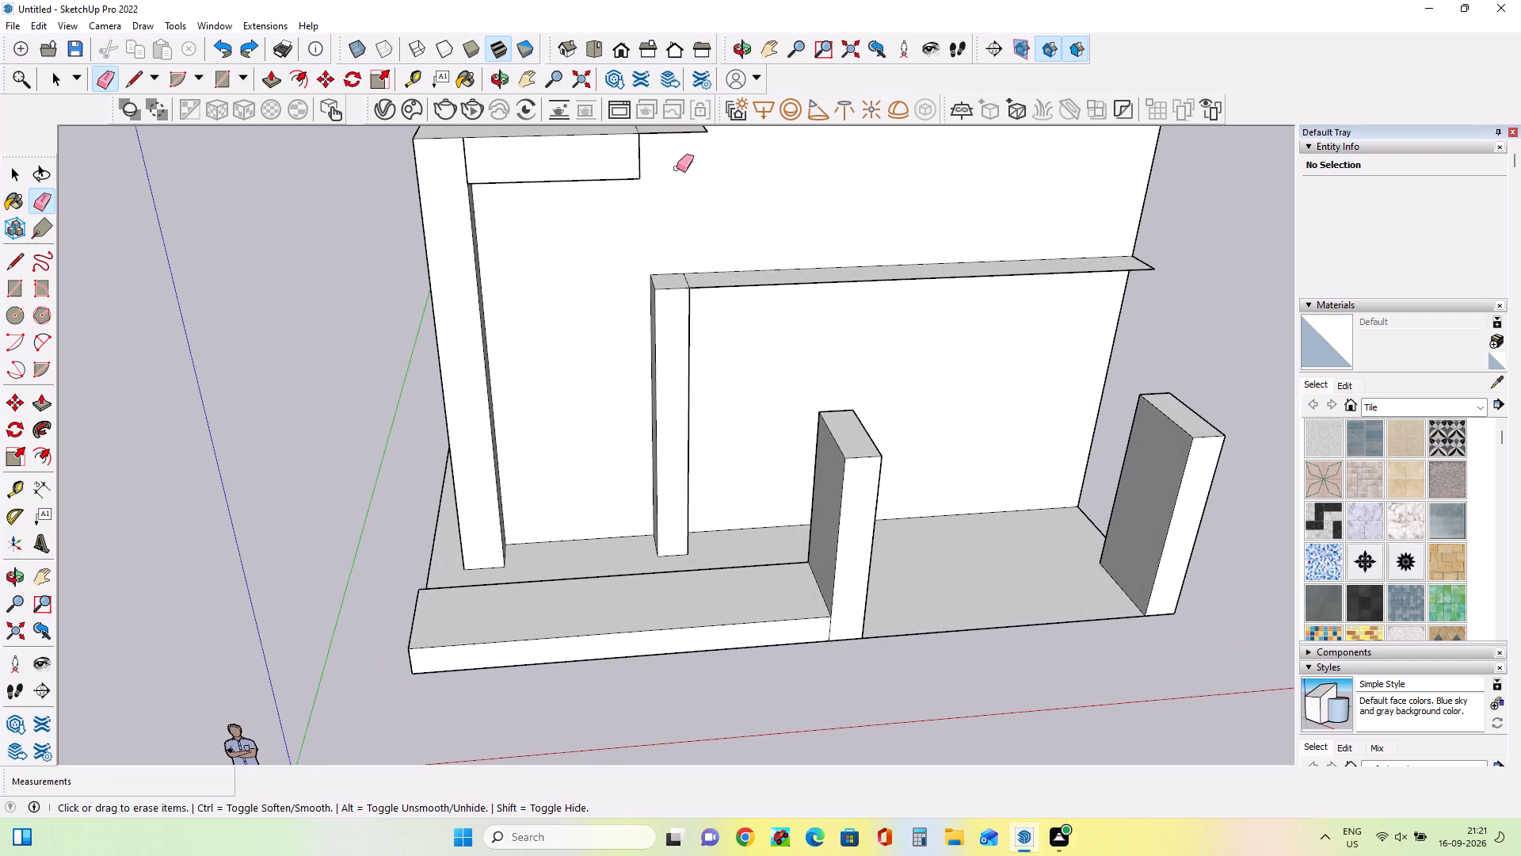
Extrude the 4'1" roof-level rectangle downward 2'7 13/16" to match the underside of the top beam.
middle_click_drag(696, 200, 537, 297)
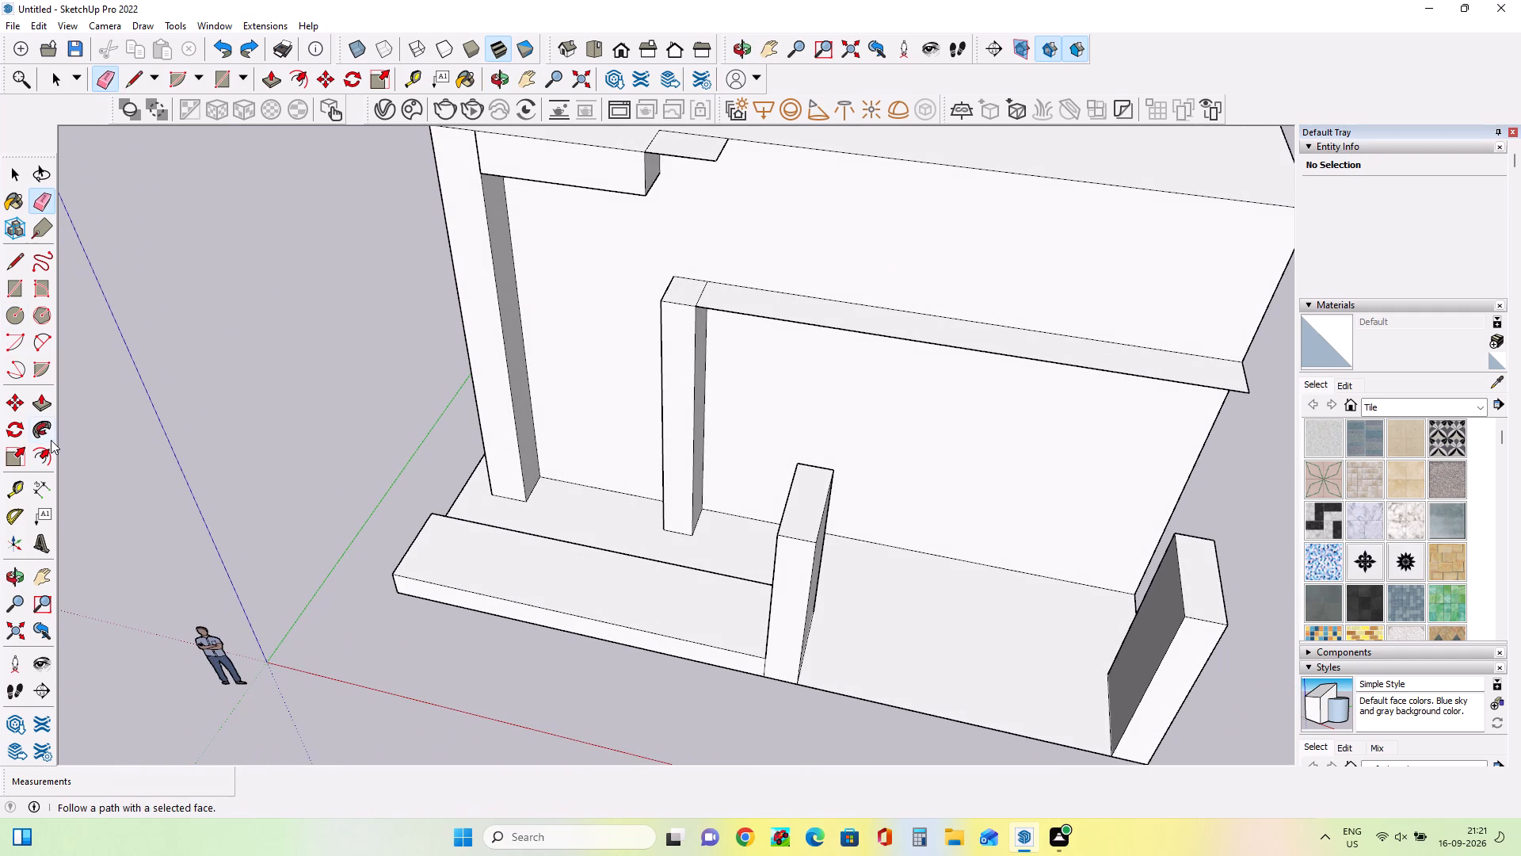
left_click(45, 401)
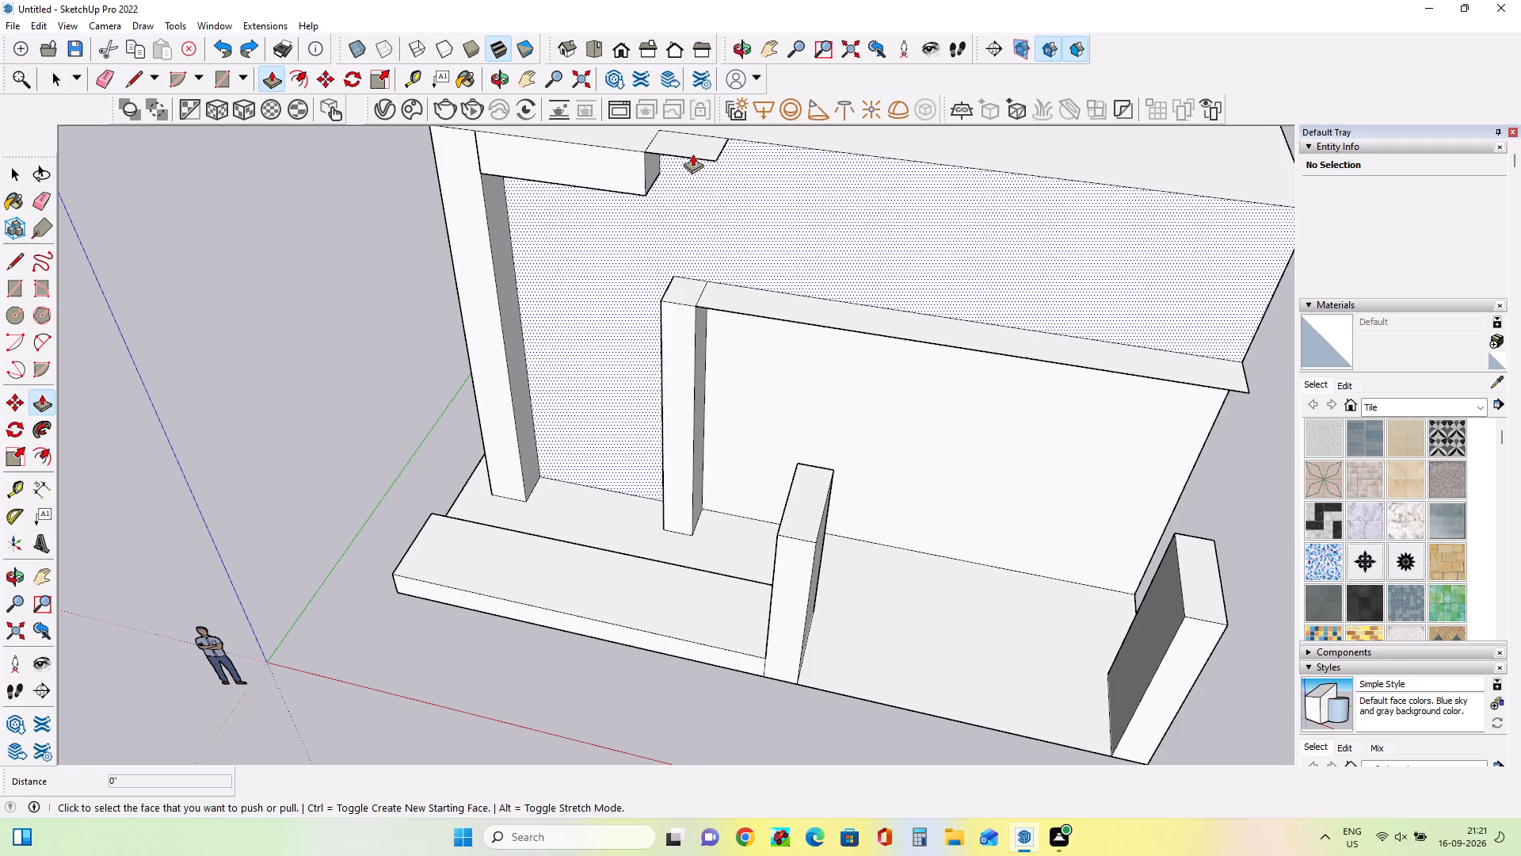
left_click(692, 154)
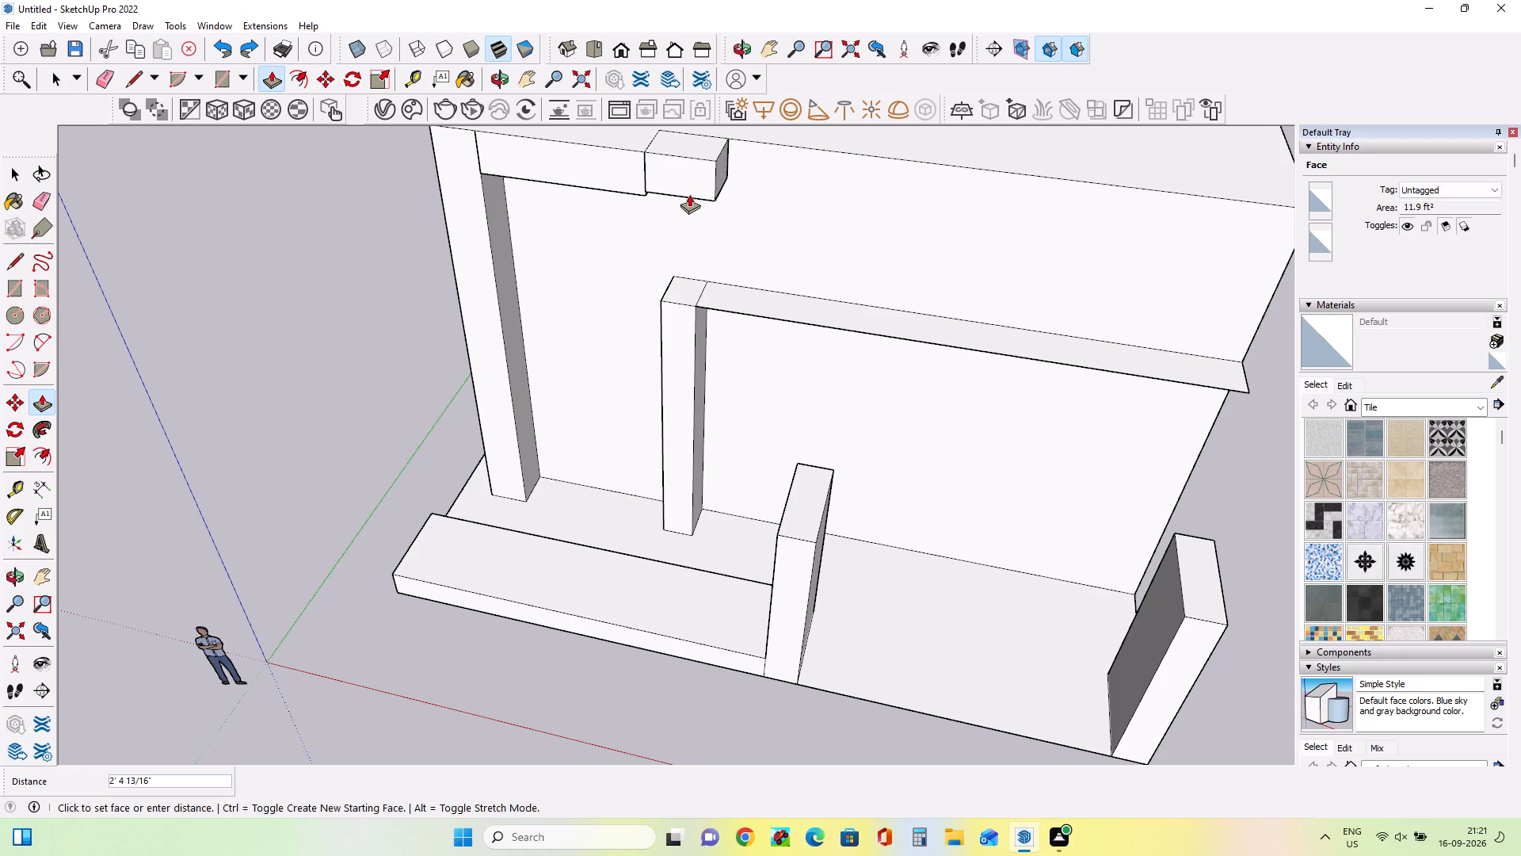
left_click(631, 190)
Erase the front and top seams between the beam and its extension, and the edge dividing the extension from the roof.
left_click(37, 205)
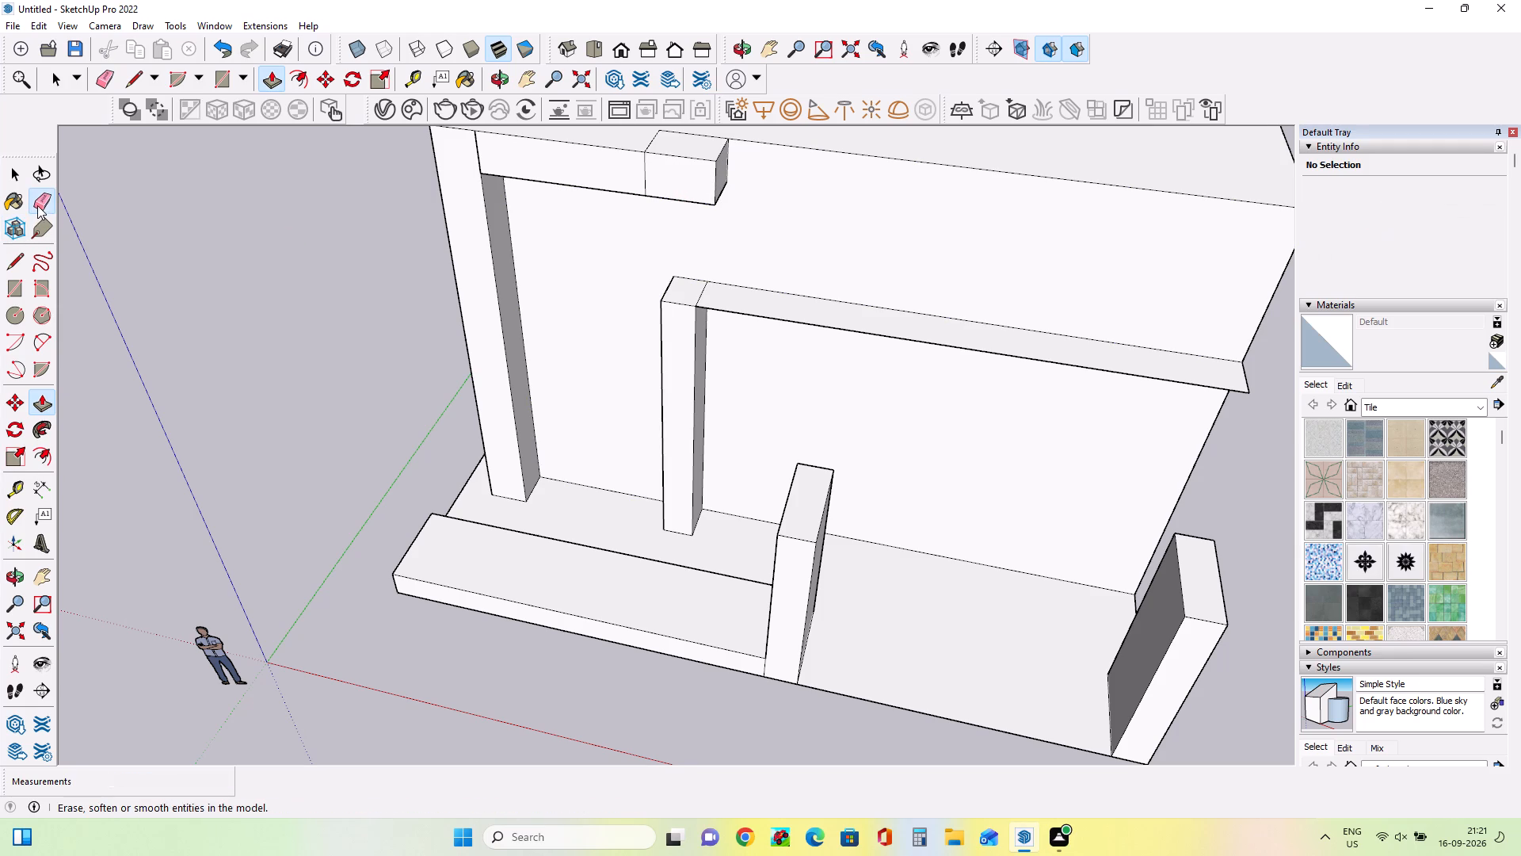
left_click(644, 178)
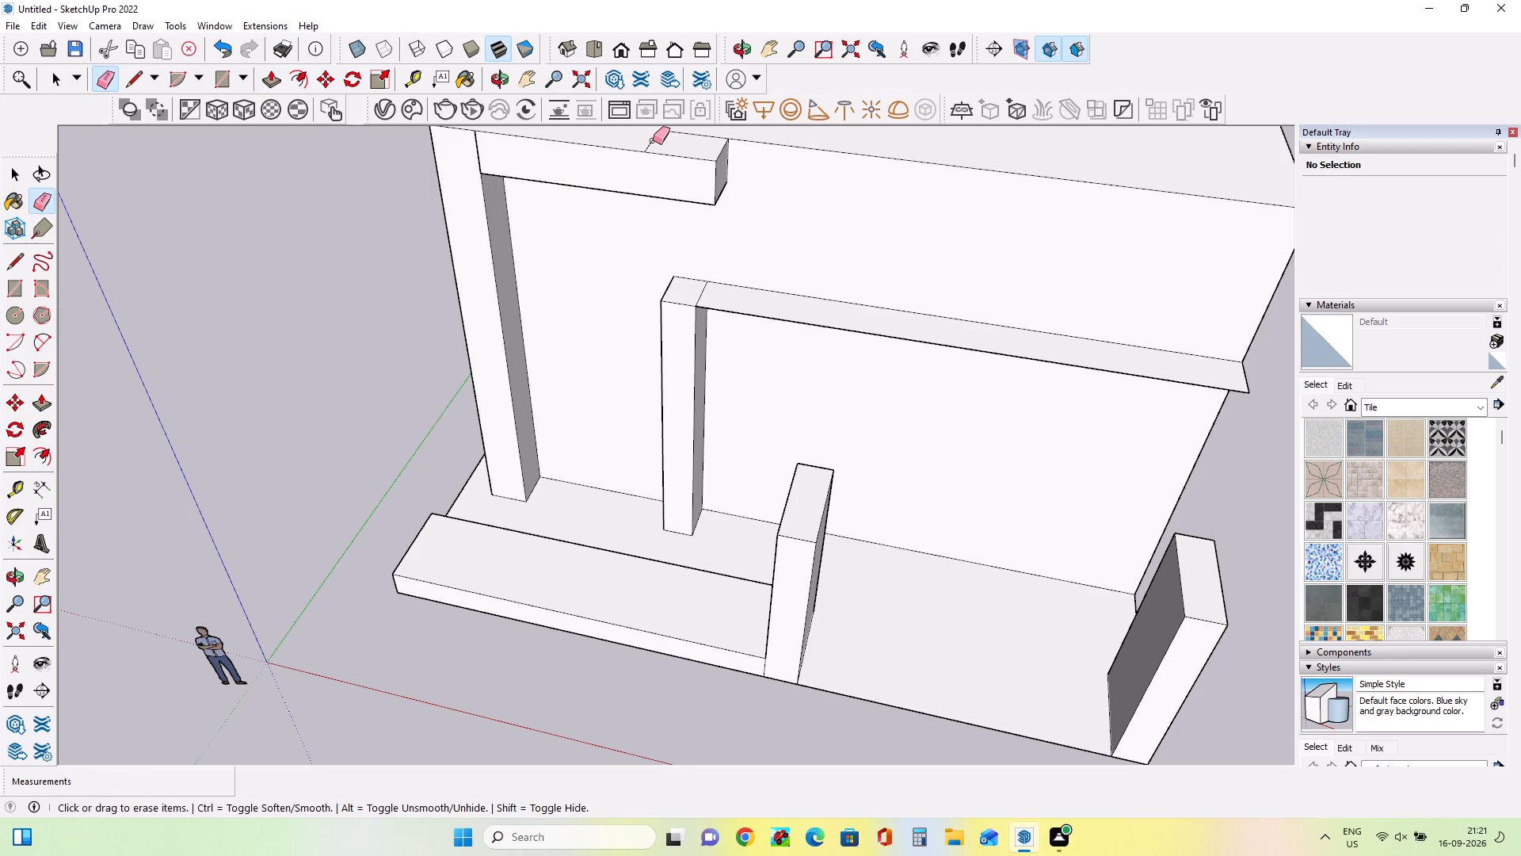
left_click(654, 140)
left_click(703, 135)
Draw a vertical line about 7' long on the facade from the shorter column's top to the top beam's underside.
scroll(633, 233, "down", 1)
middle_click_drag(640, 235, 868, 225)
scroll(695, 301, "down", 3)
middle_click_drag(693, 324, 667, 179)
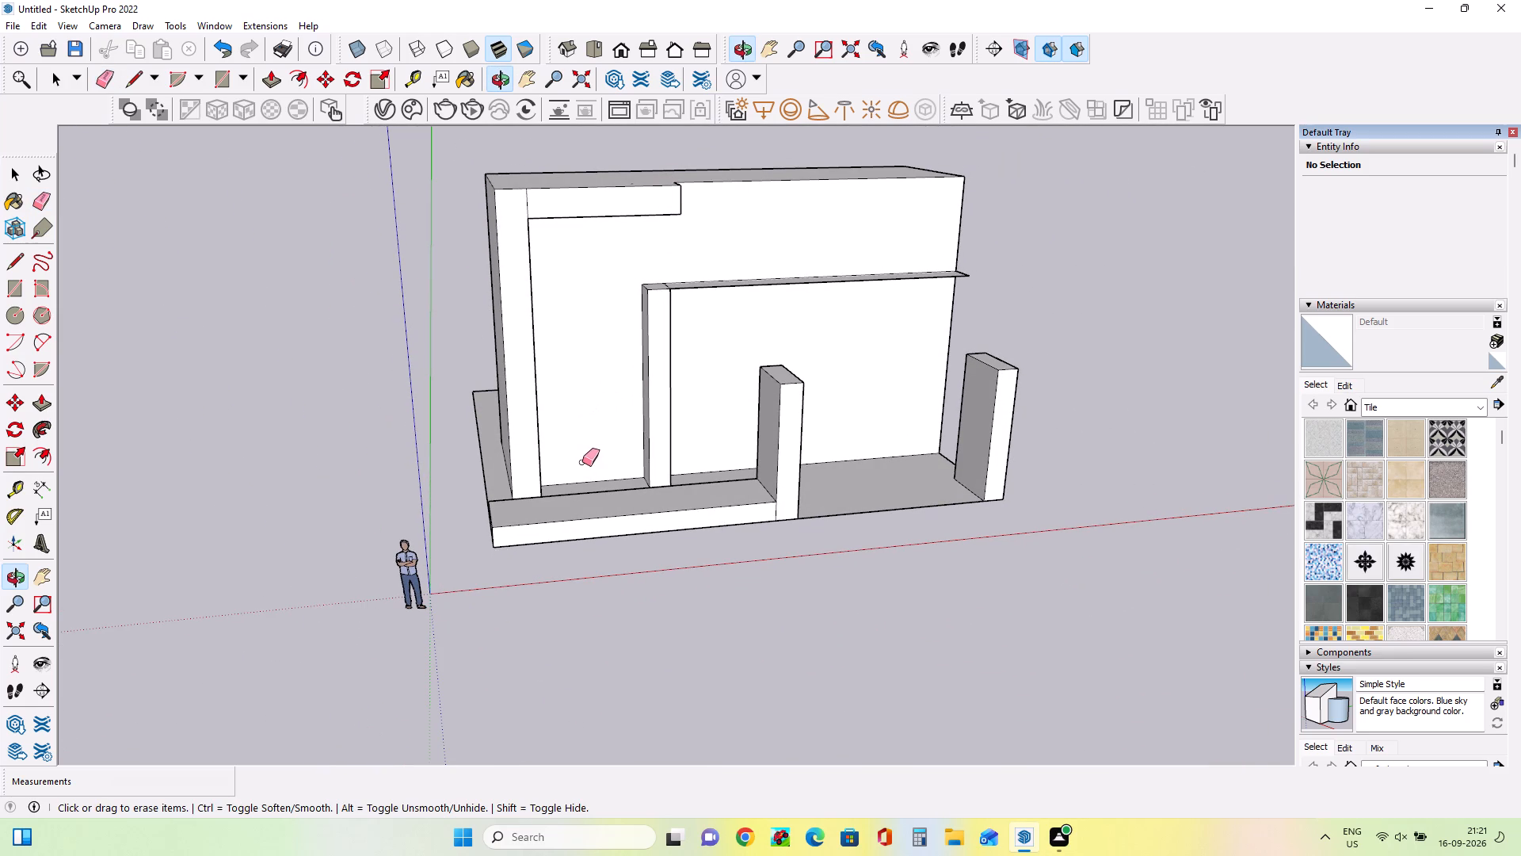
middle_click_drag(690, 306, 617, 292)
middle_click_drag(734, 492, 646, 472)
left_click(15, 262)
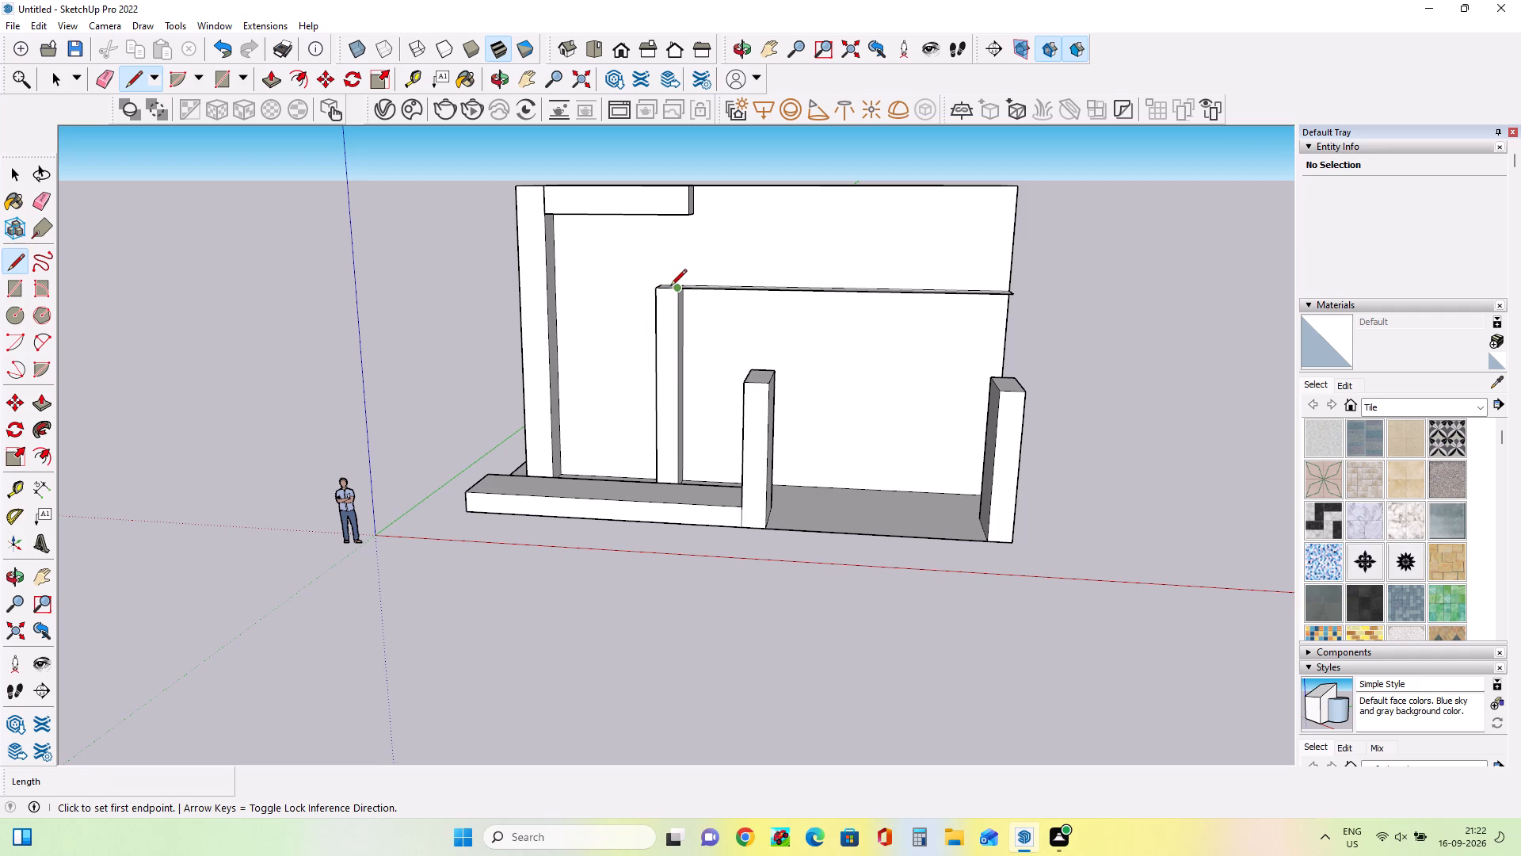
scroll(673, 288, "up", 7)
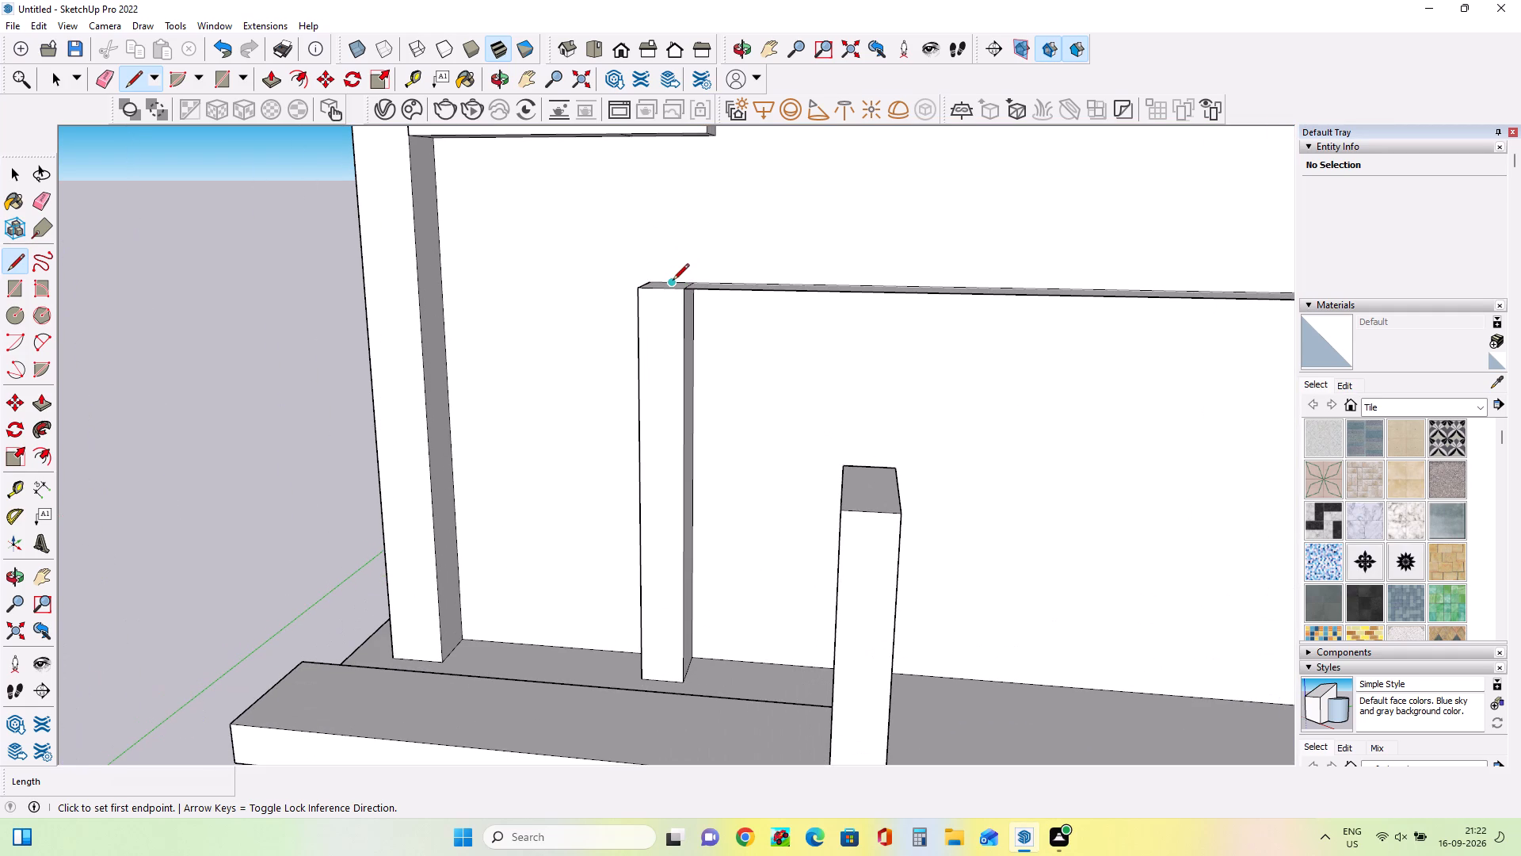
left_click(673, 281)
left_click(670, 140)
Push the tall column's front face back 1'10 1/4" toward the facade.
scroll(739, 304, "down", 4)
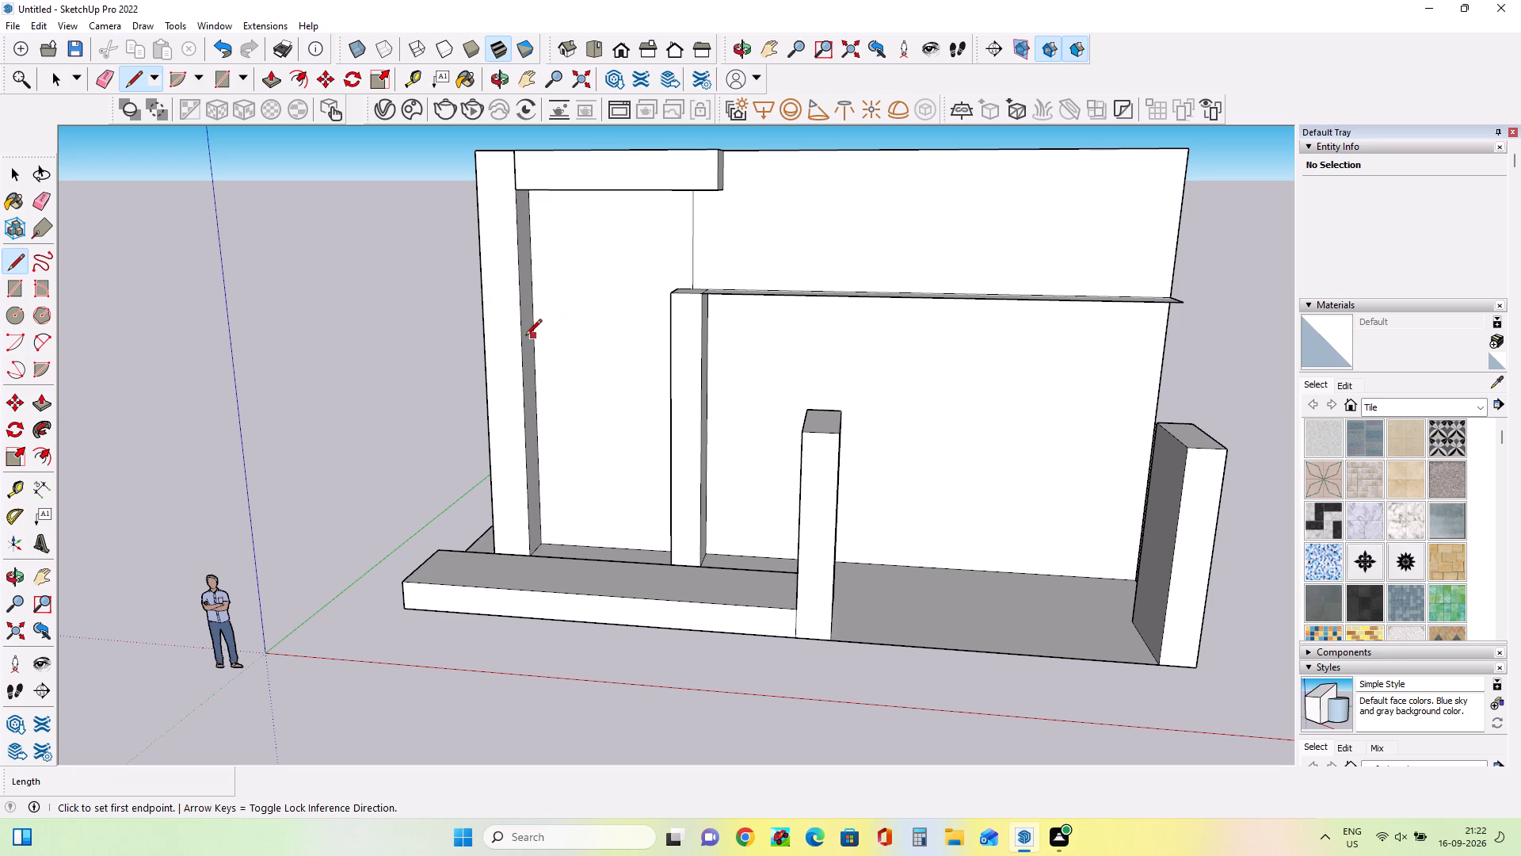
middle_click_drag(549, 361, 574, 367)
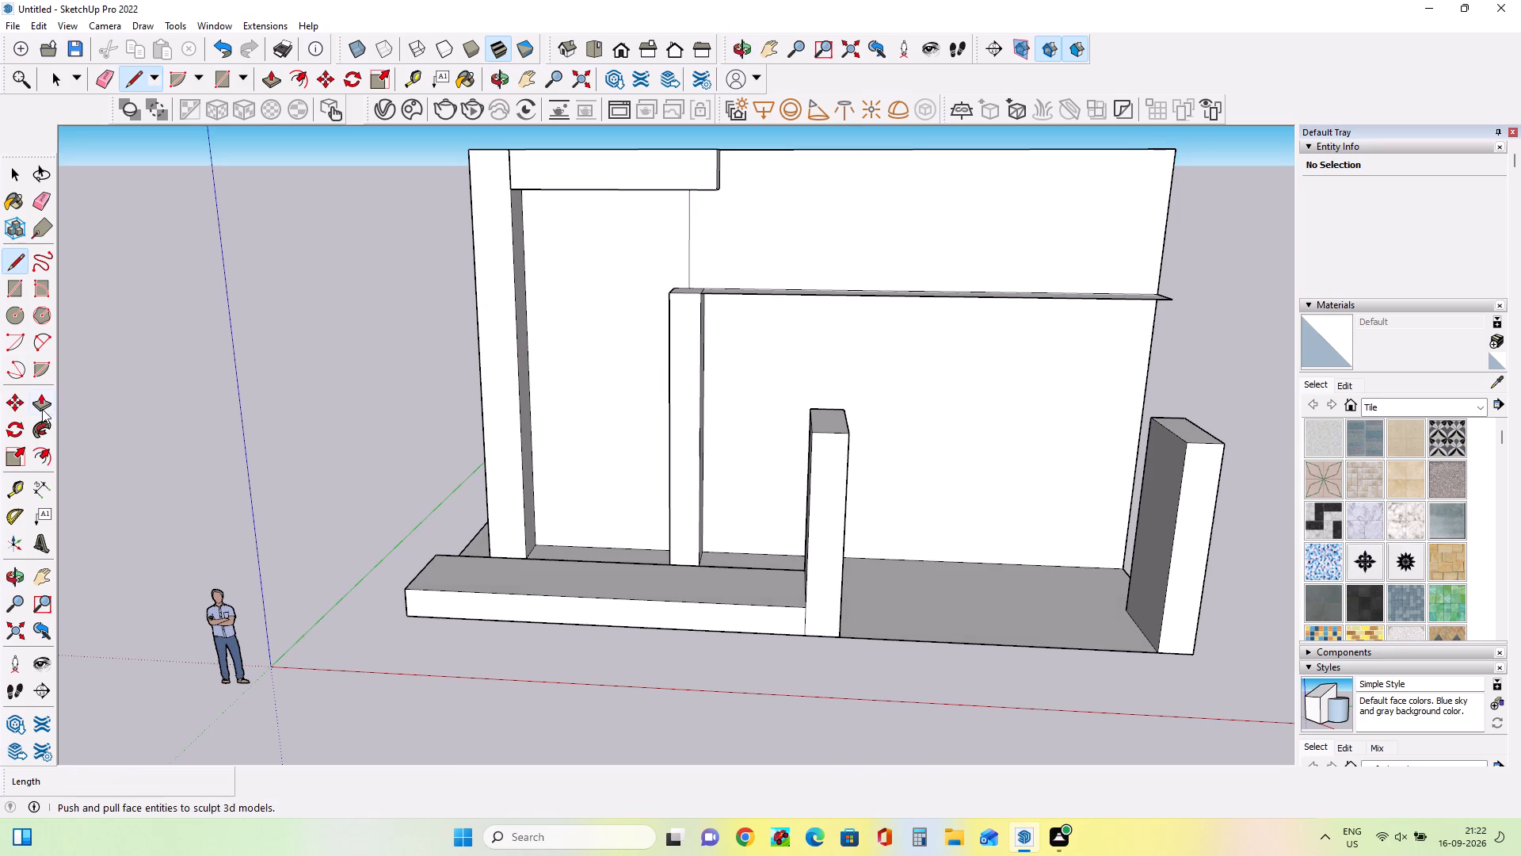
left_click(48, 406)
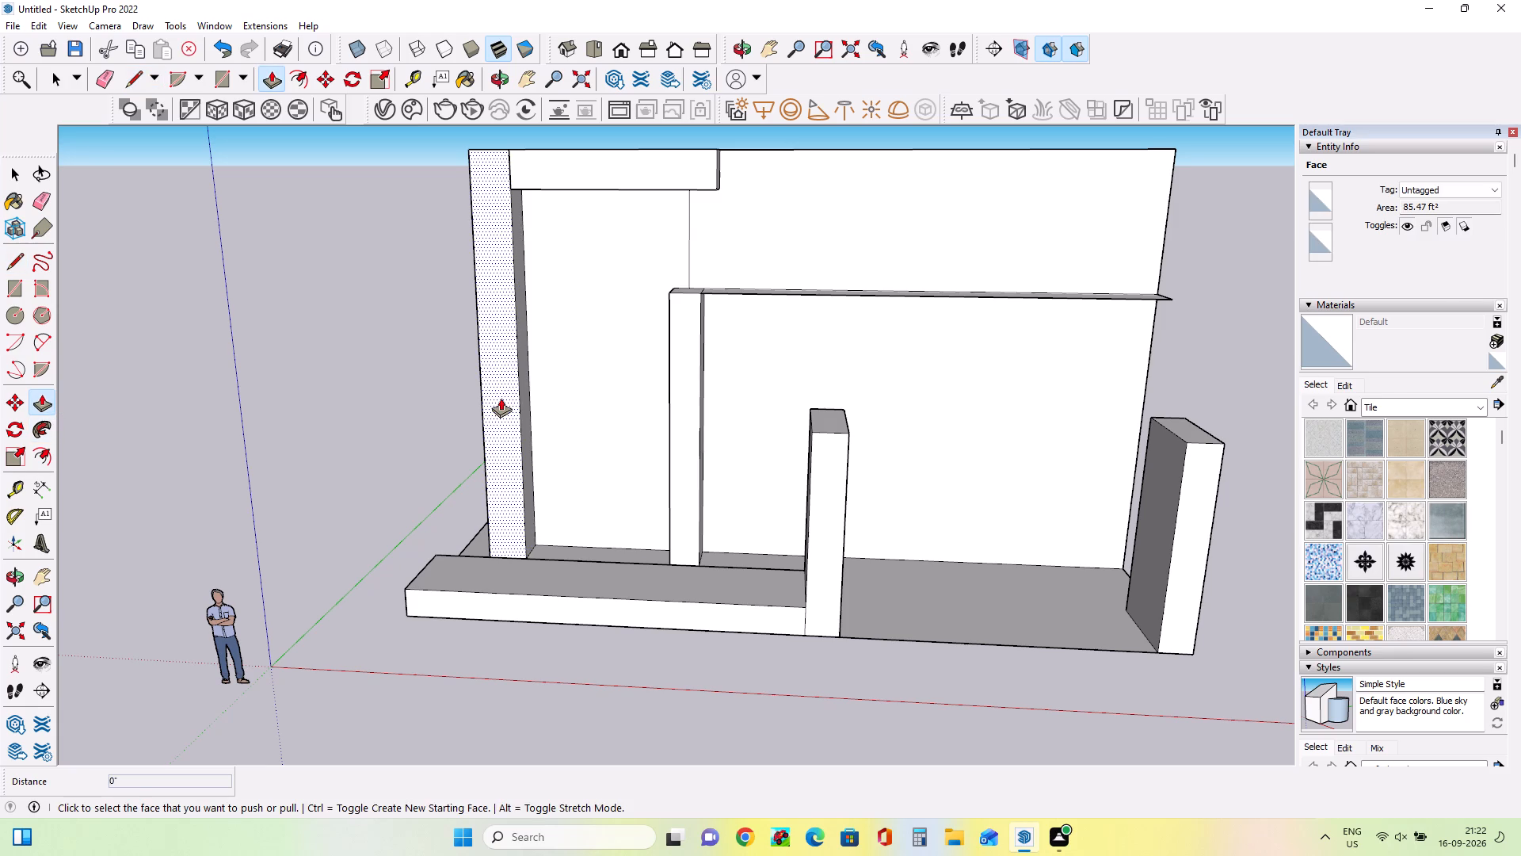
left_click(501, 398)
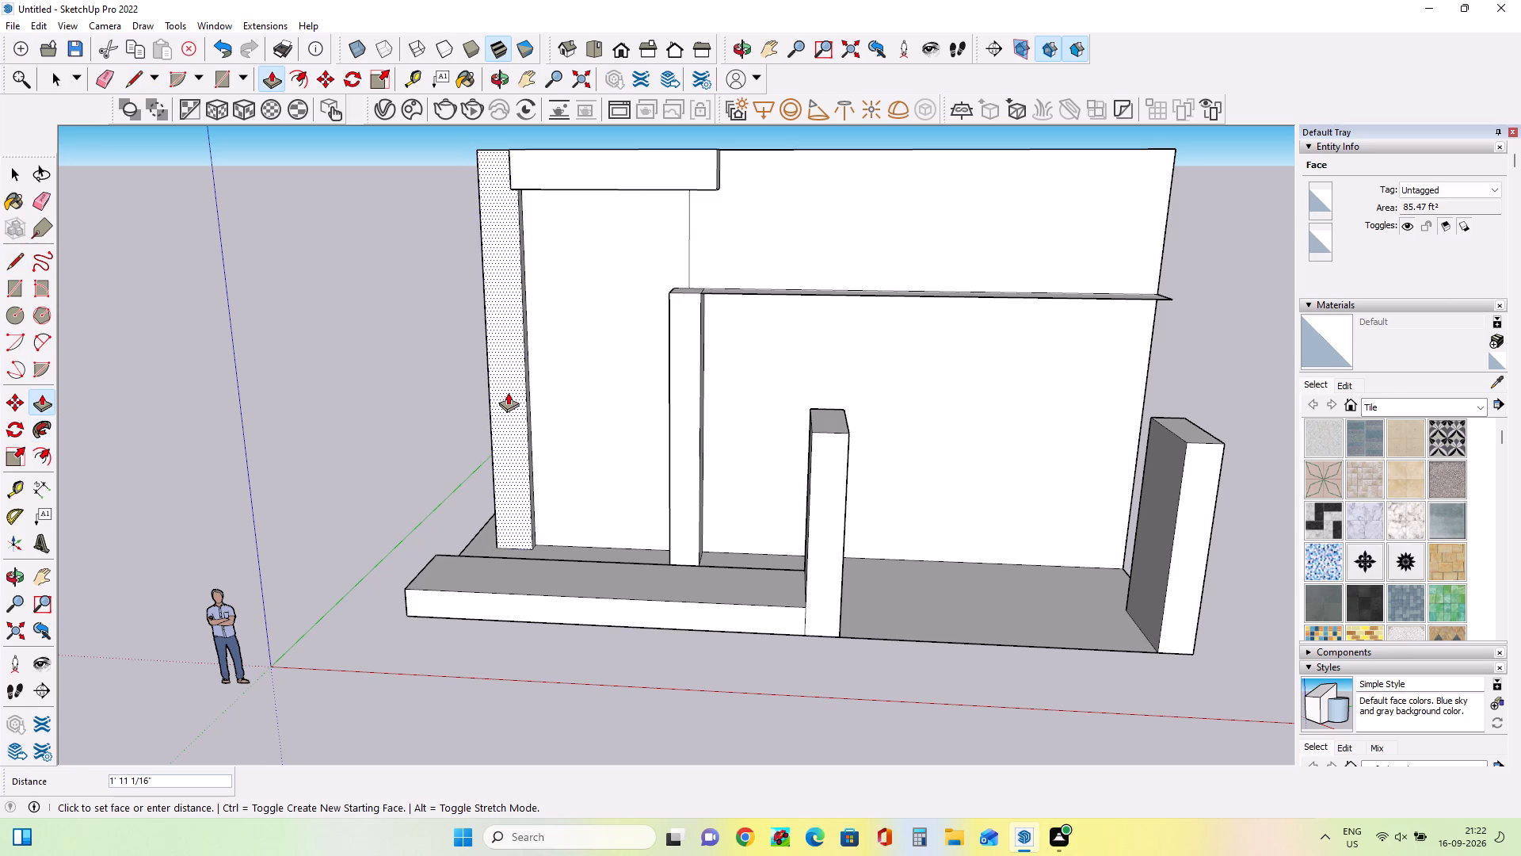
left_click(509, 395)
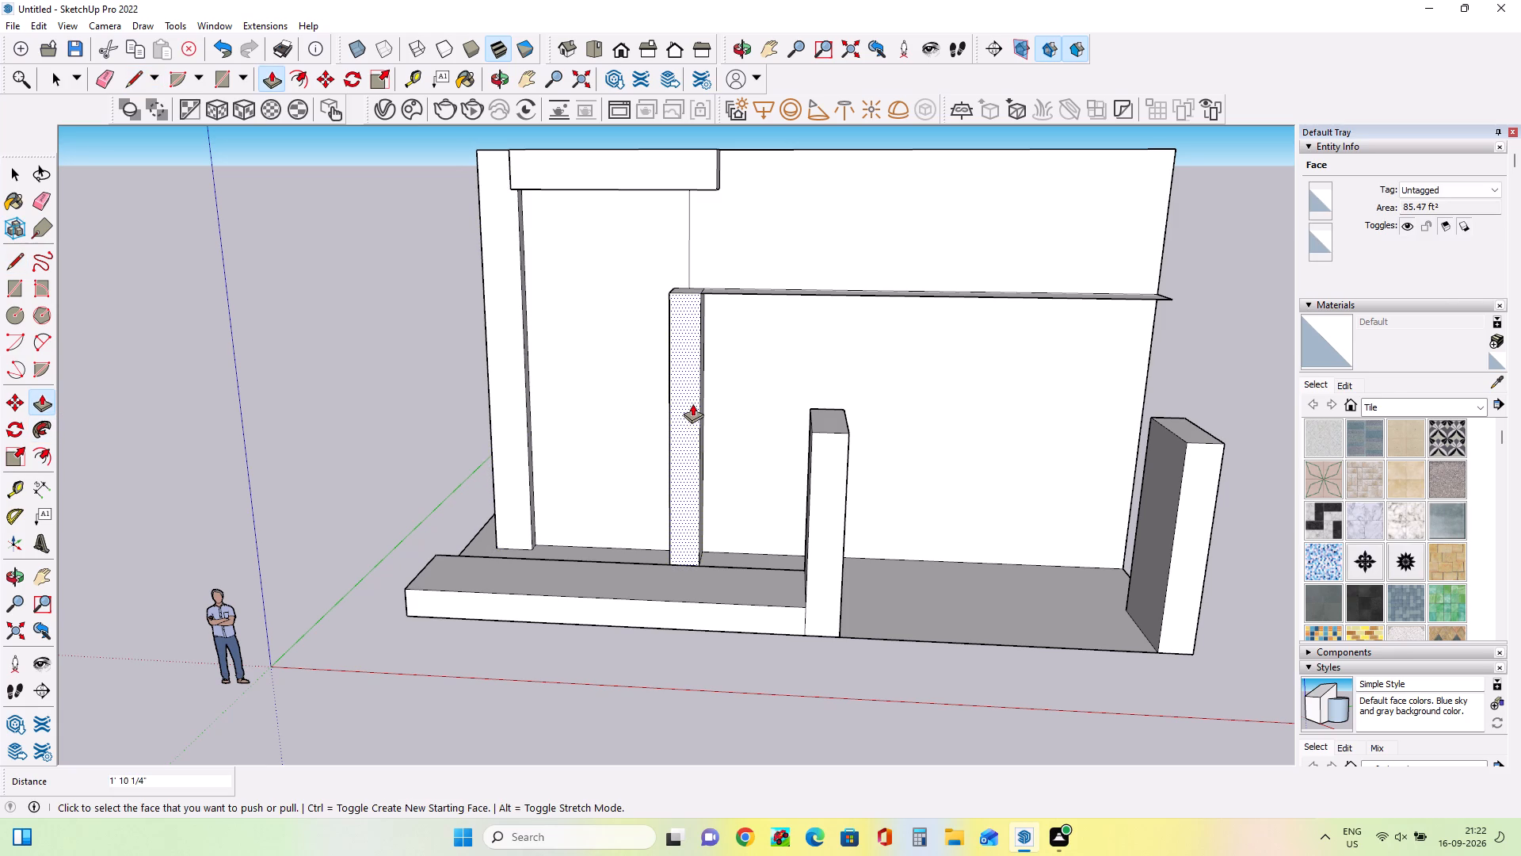
Push the shorter column's front face back about 1'10 5/16" to align with the tall column's face.
left_click(692, 404)
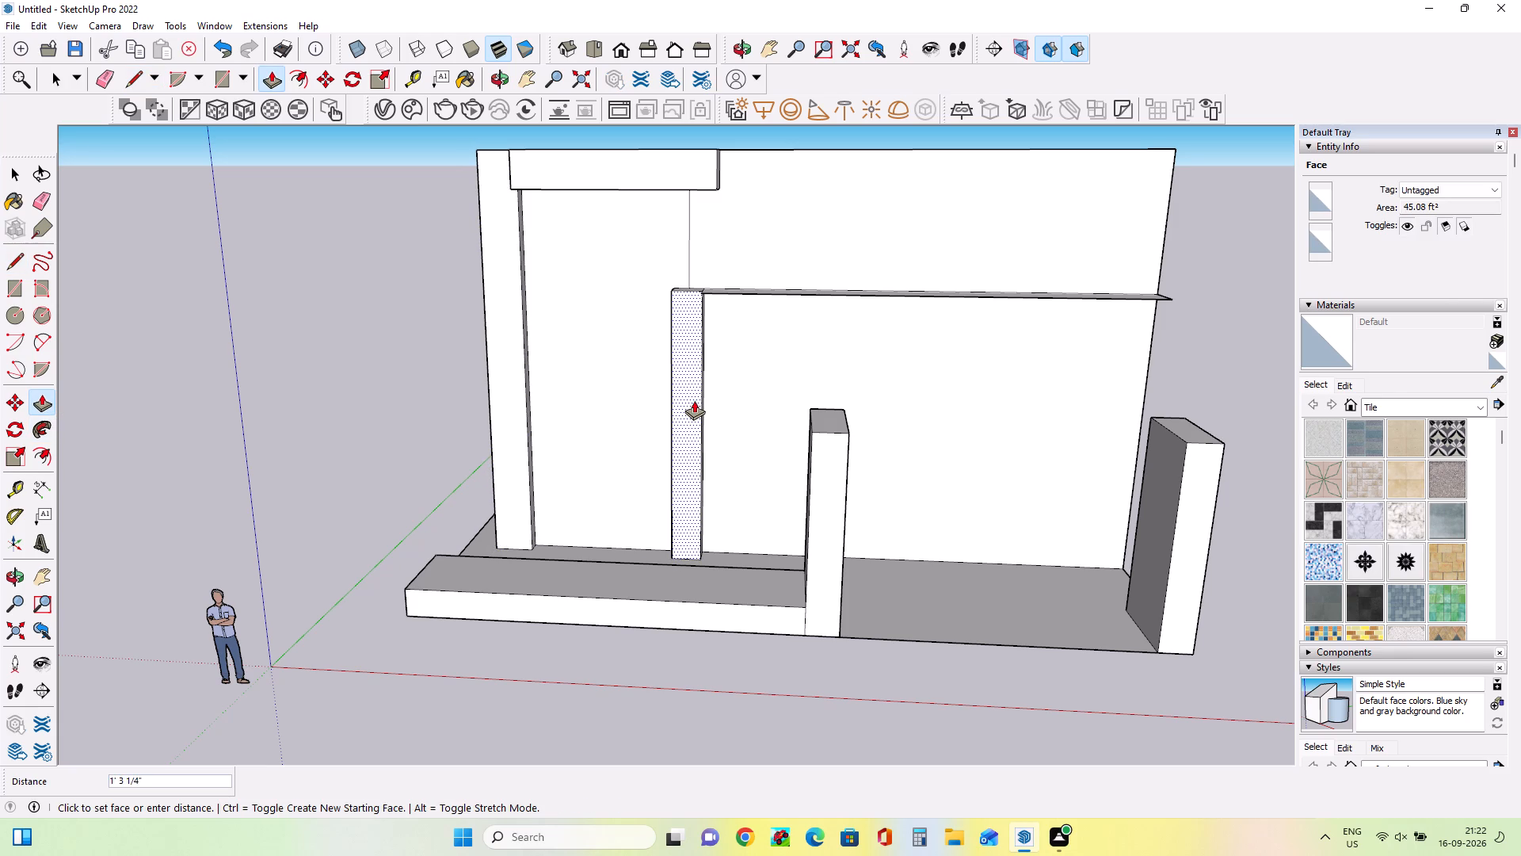
left_click(516, 369)
middle_click_drag(553, 425, 618, 446)
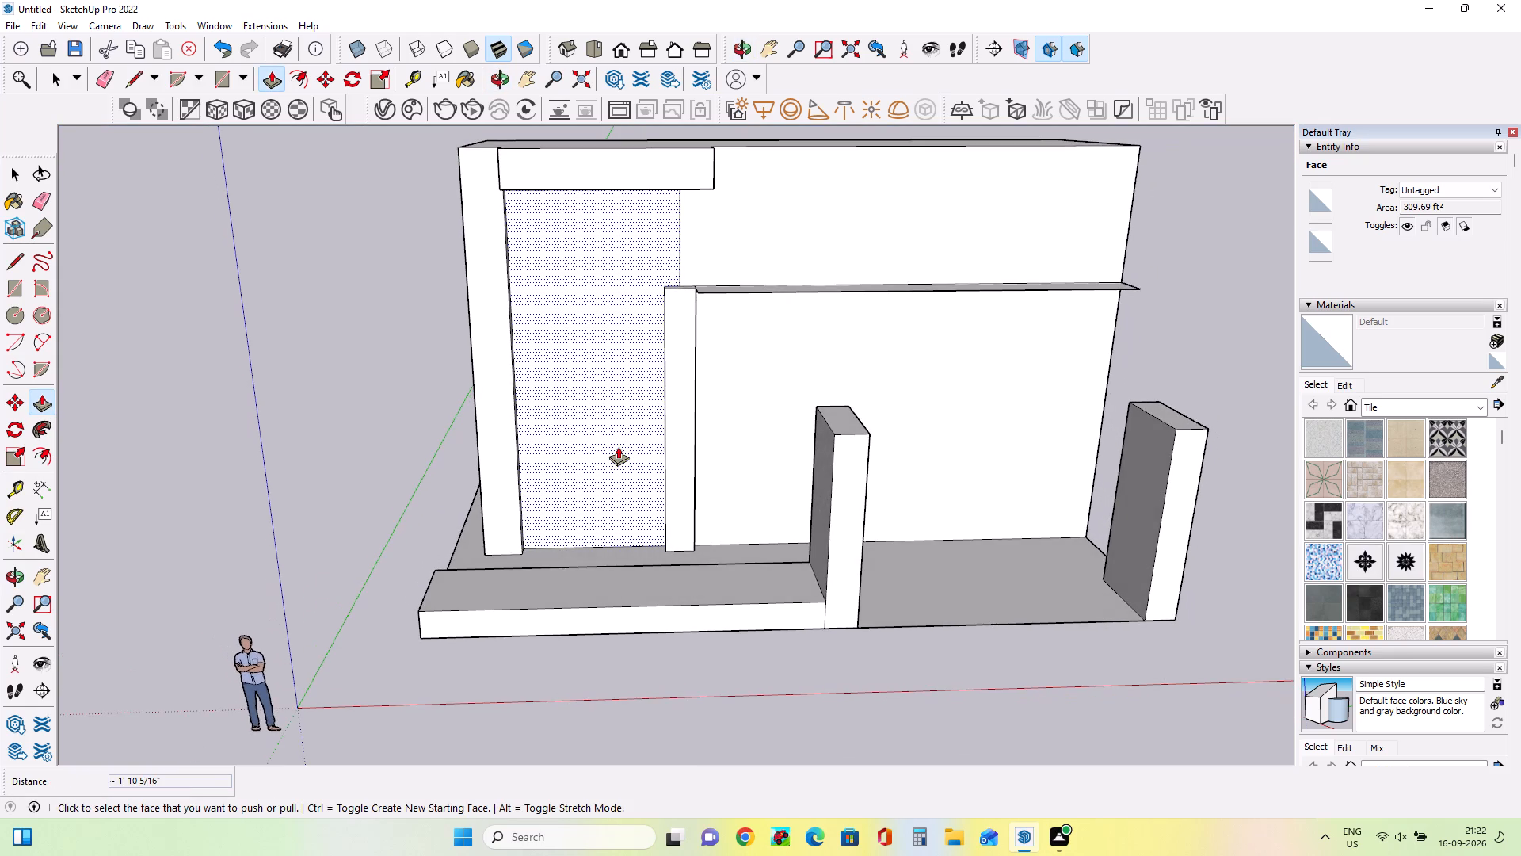
scroll(617, 446, "down", 2)
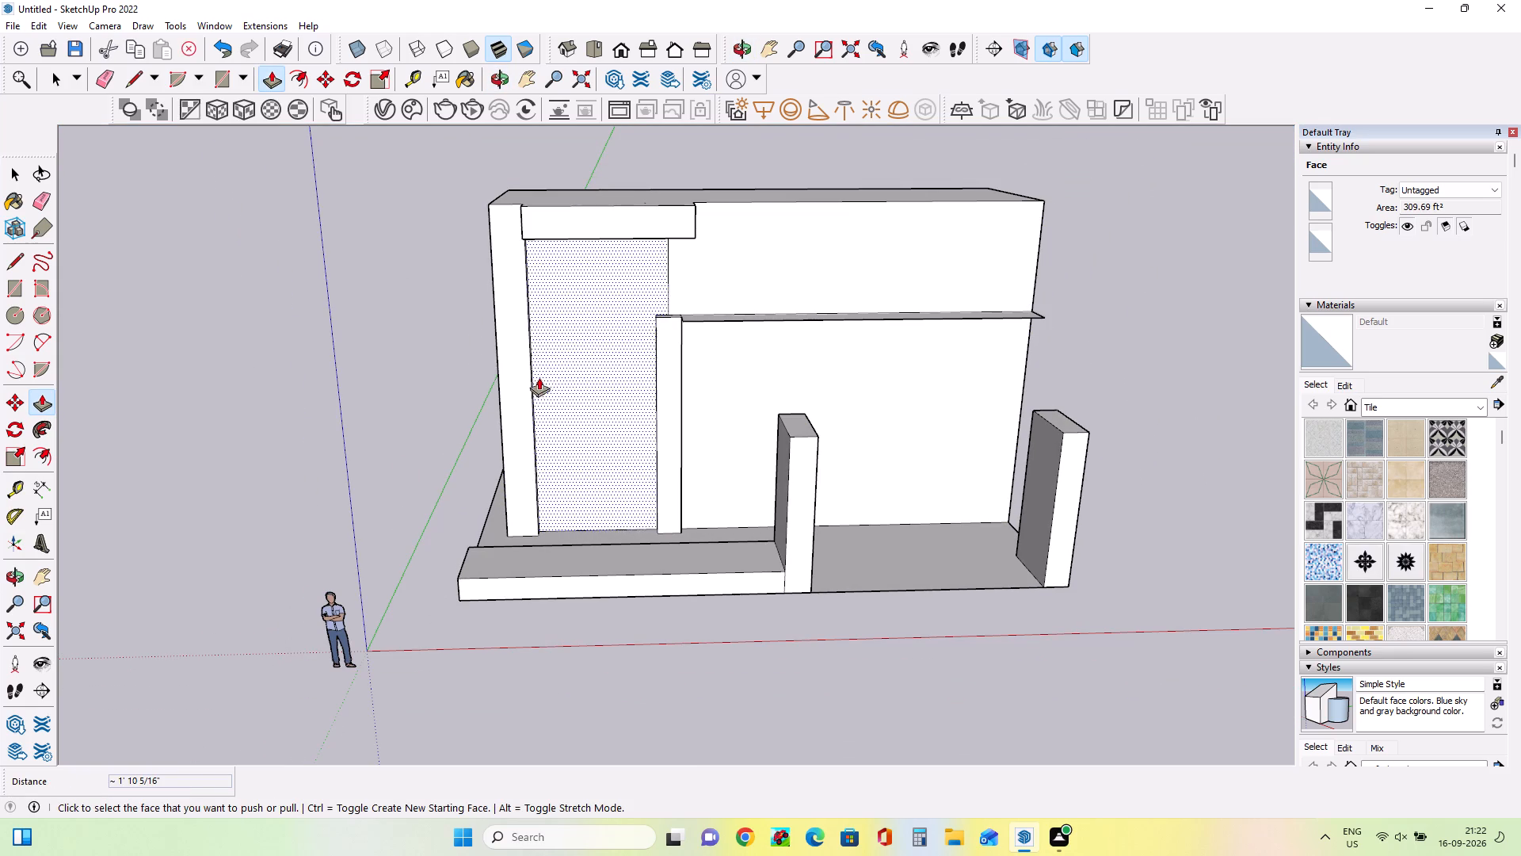
Draw a roof-level rectangle of about 2'11" by 2'11" at the free end of the top beam.
left_click(20, 262)
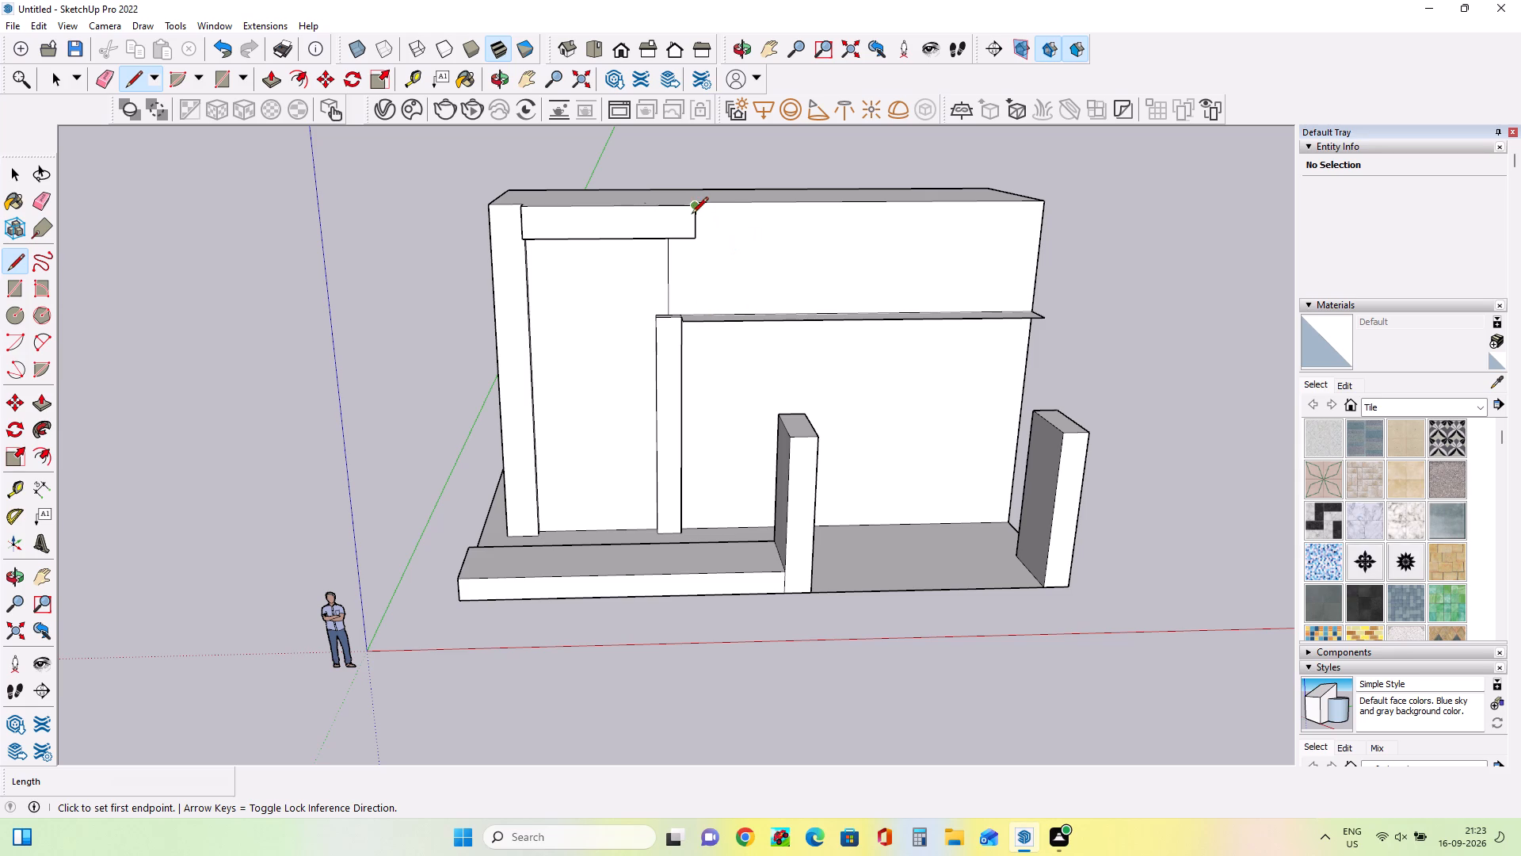
middle_click_drag(693, 223, 686, 364)
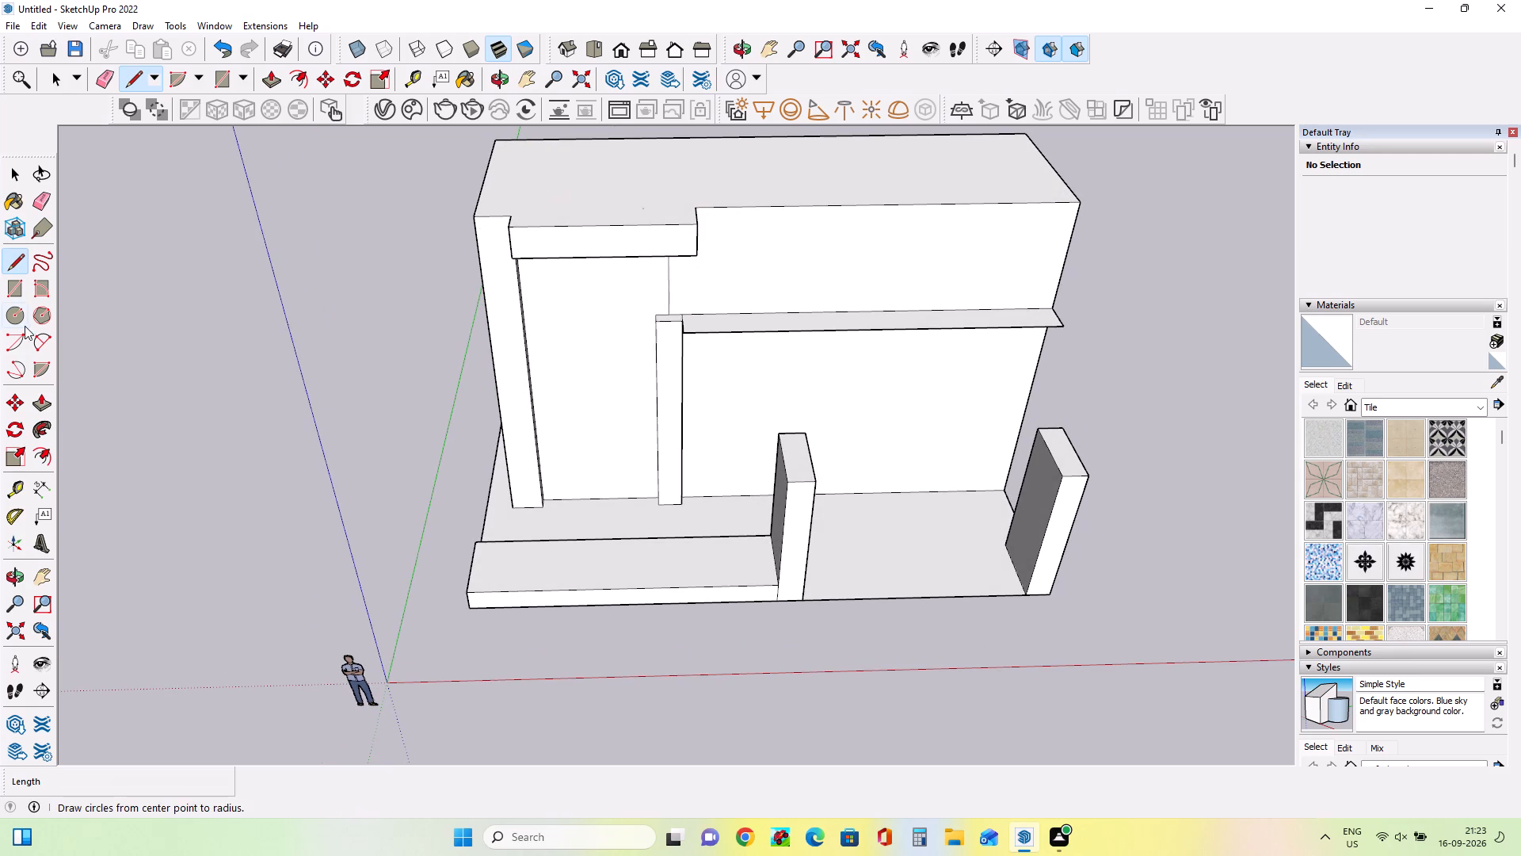
left_click(24, 285)
left_click(697, 222)
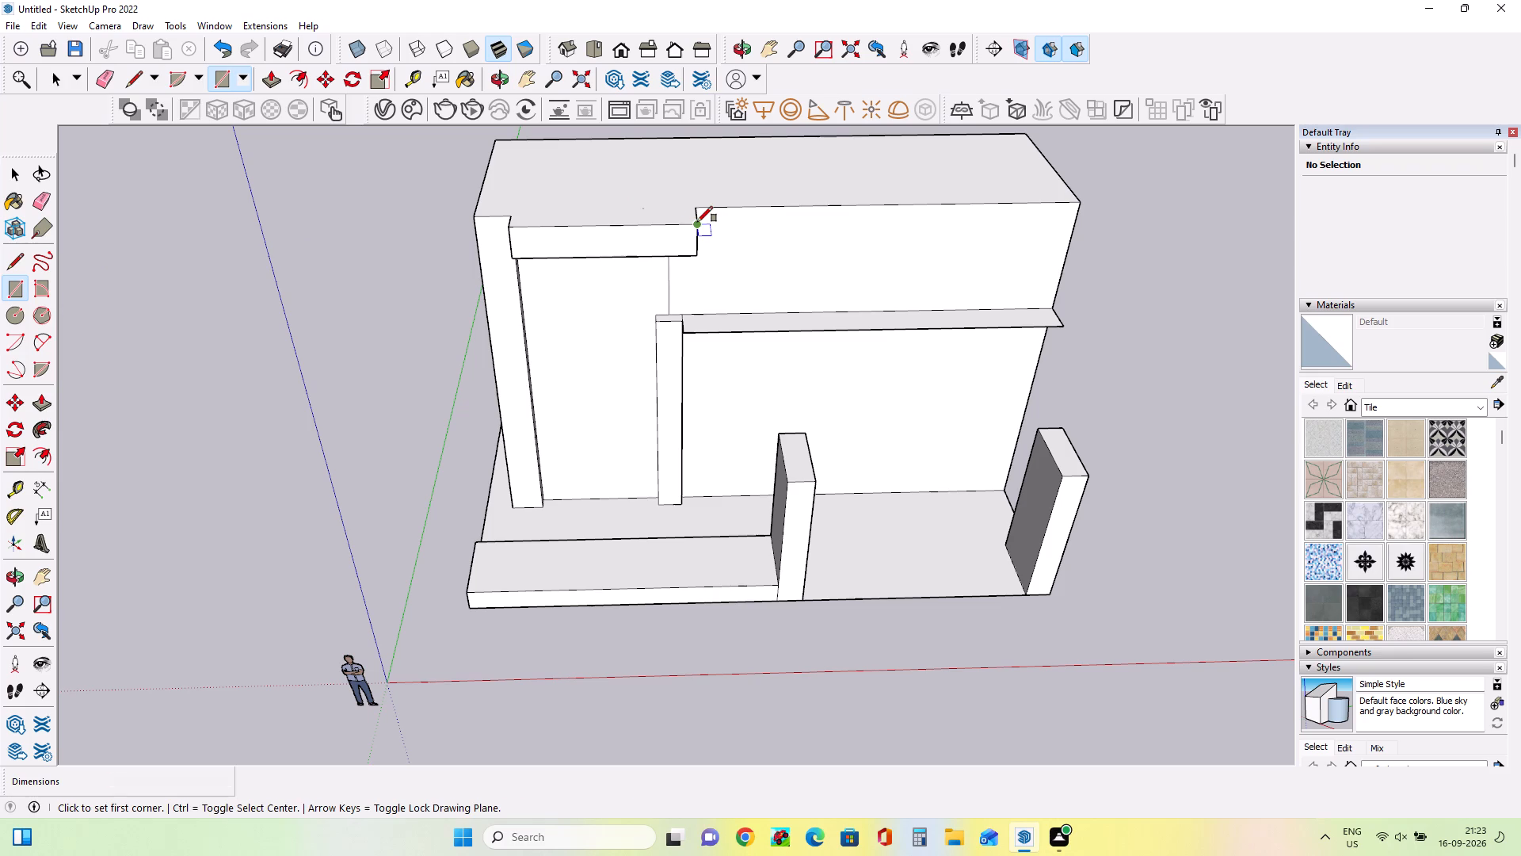
left_click(702, 208)
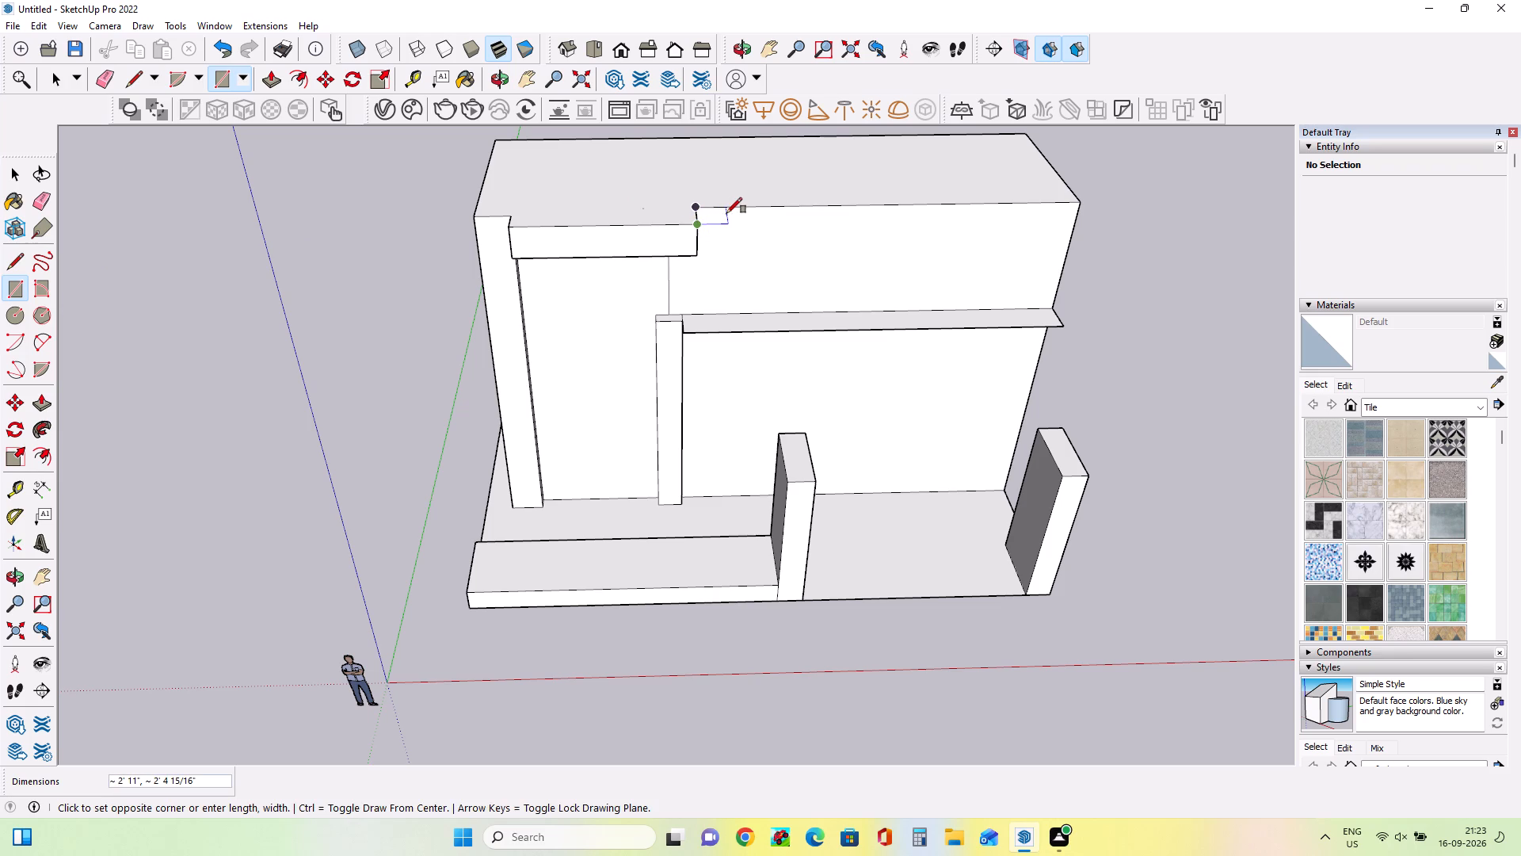
left_click(730, 210)
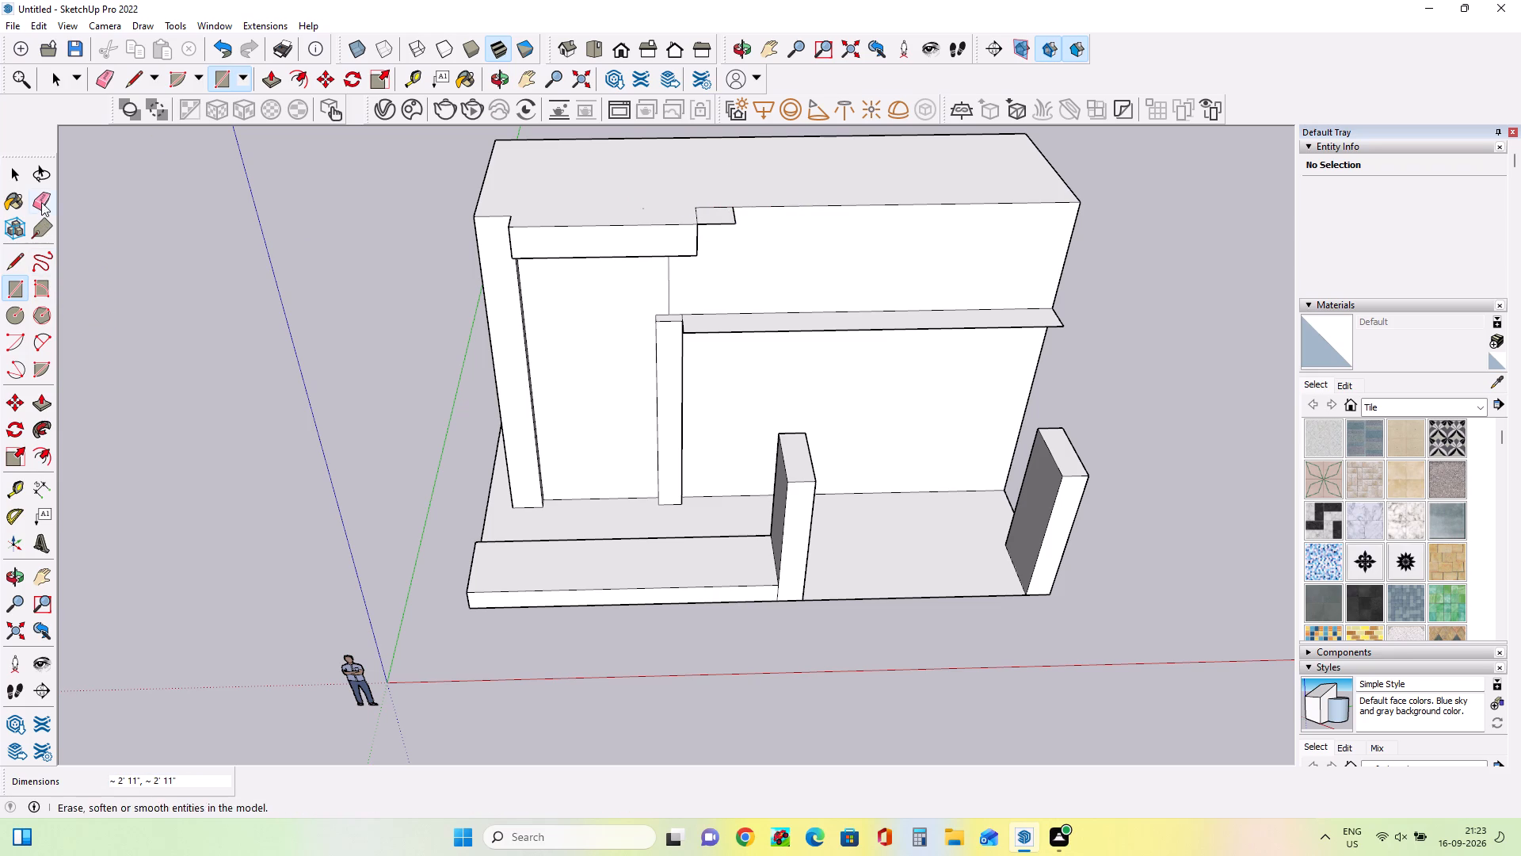
Extrude the 2'11" roof-level rectangle downward 2'7 13/16" to match the underside of the top beam.
left_click(44, 399)
left_click(721, 212)
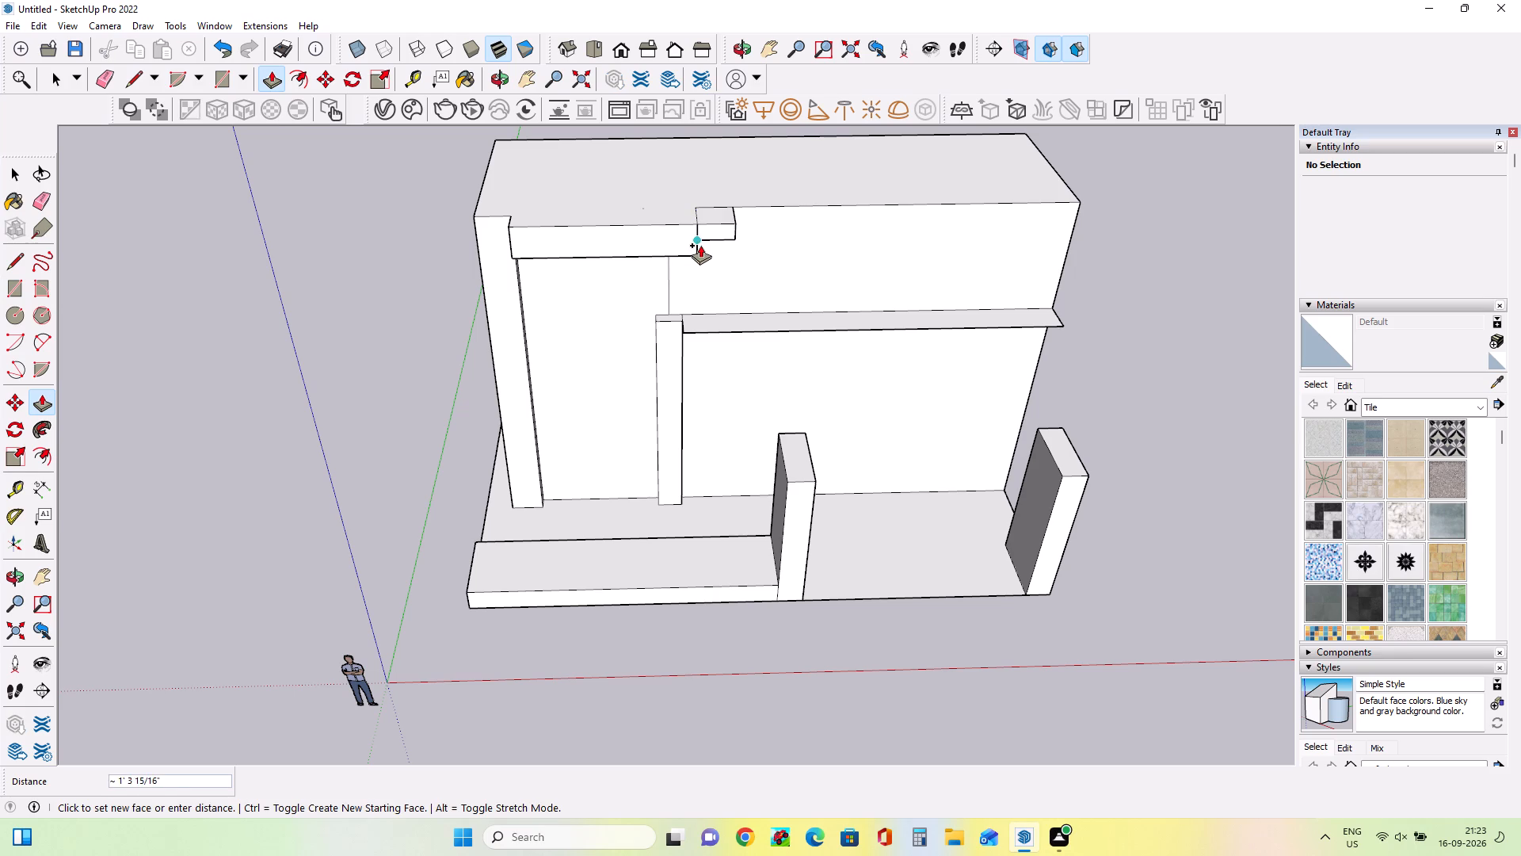
left_click(698, 246)
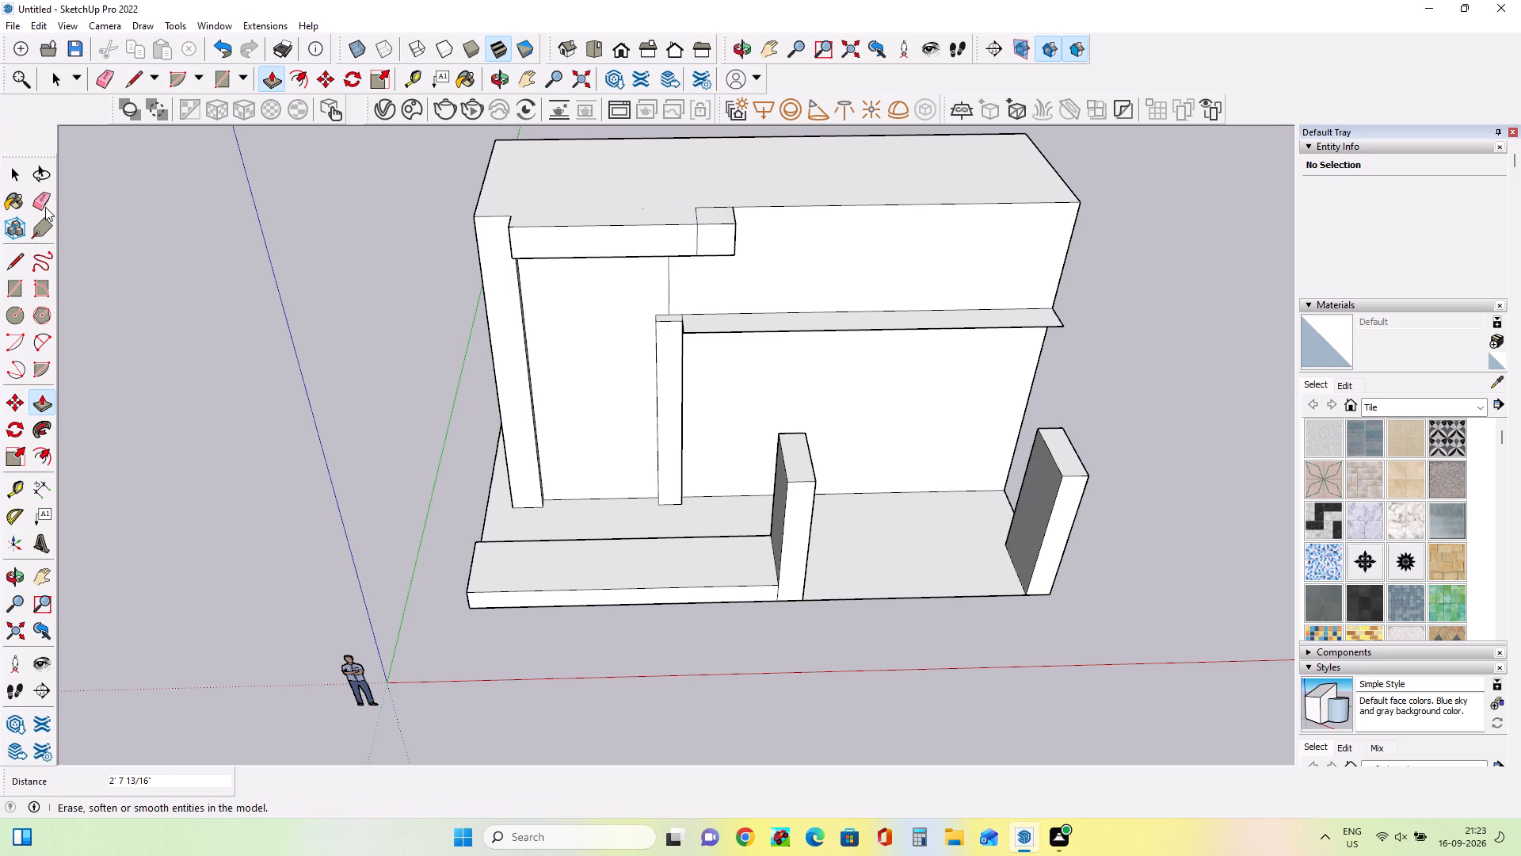
Erase the front and top seams between the beam and its new extension, and the edge dividing the extension from the roof.
left_click(51, 204)
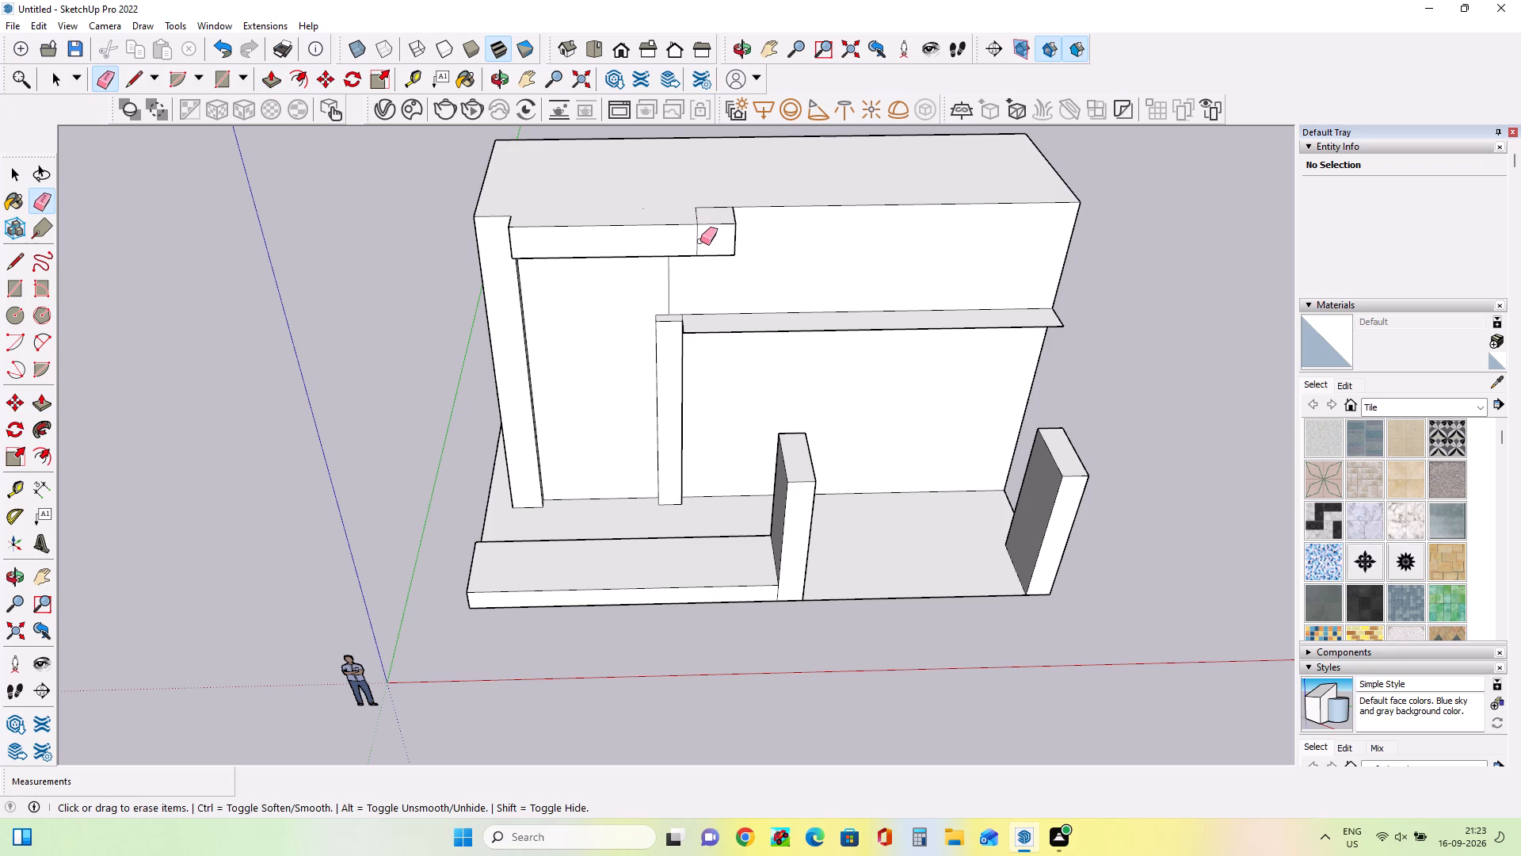
left_click(699, 242)
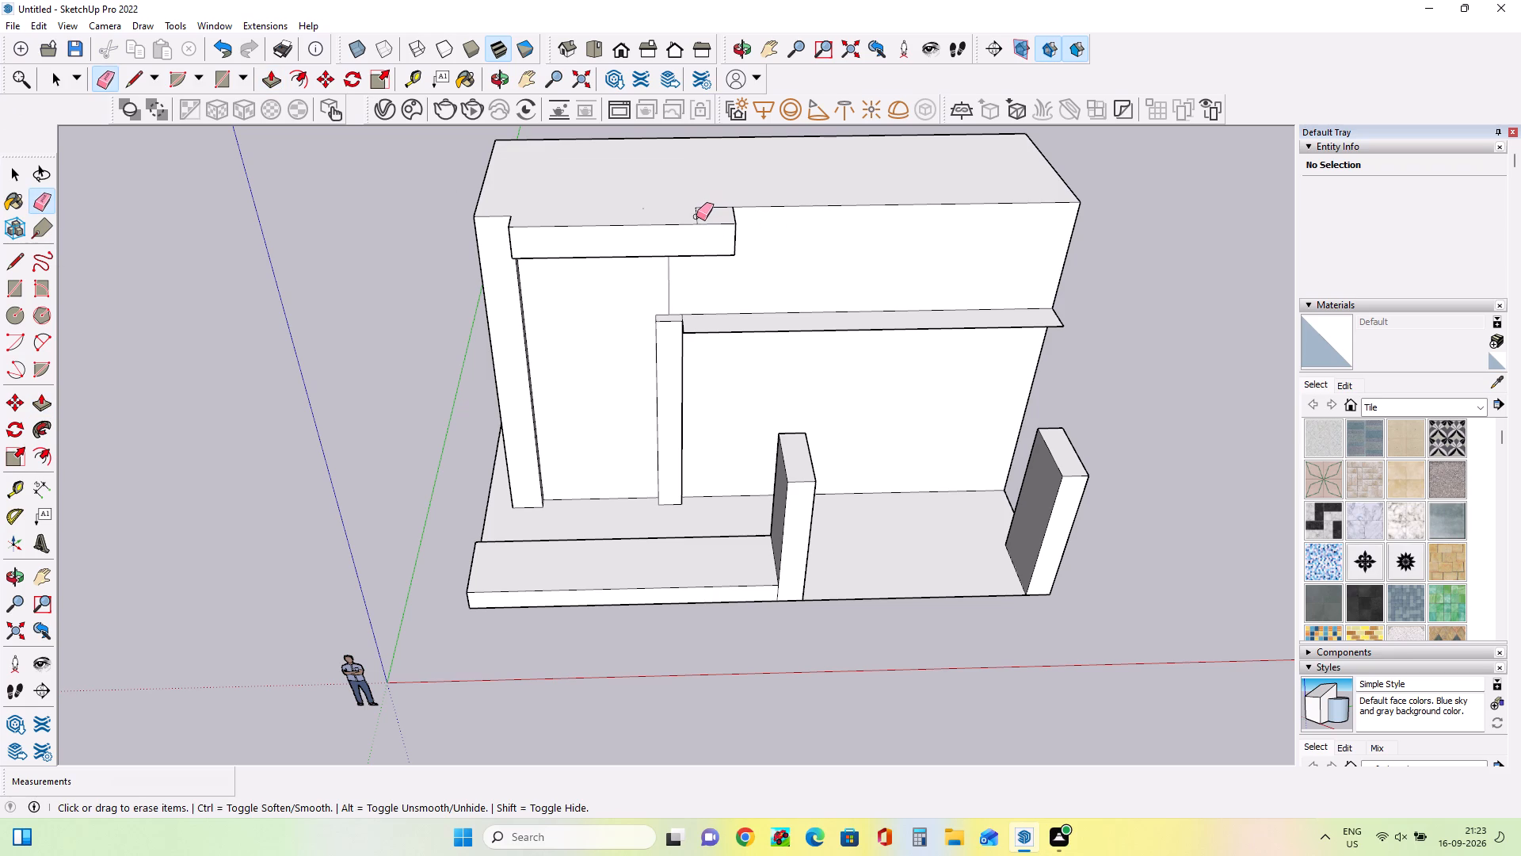
left_click(696, 216)
left_click(717, 207)
middle_click_drag(642, 508, 645, 435)
middle_click(645, 435)
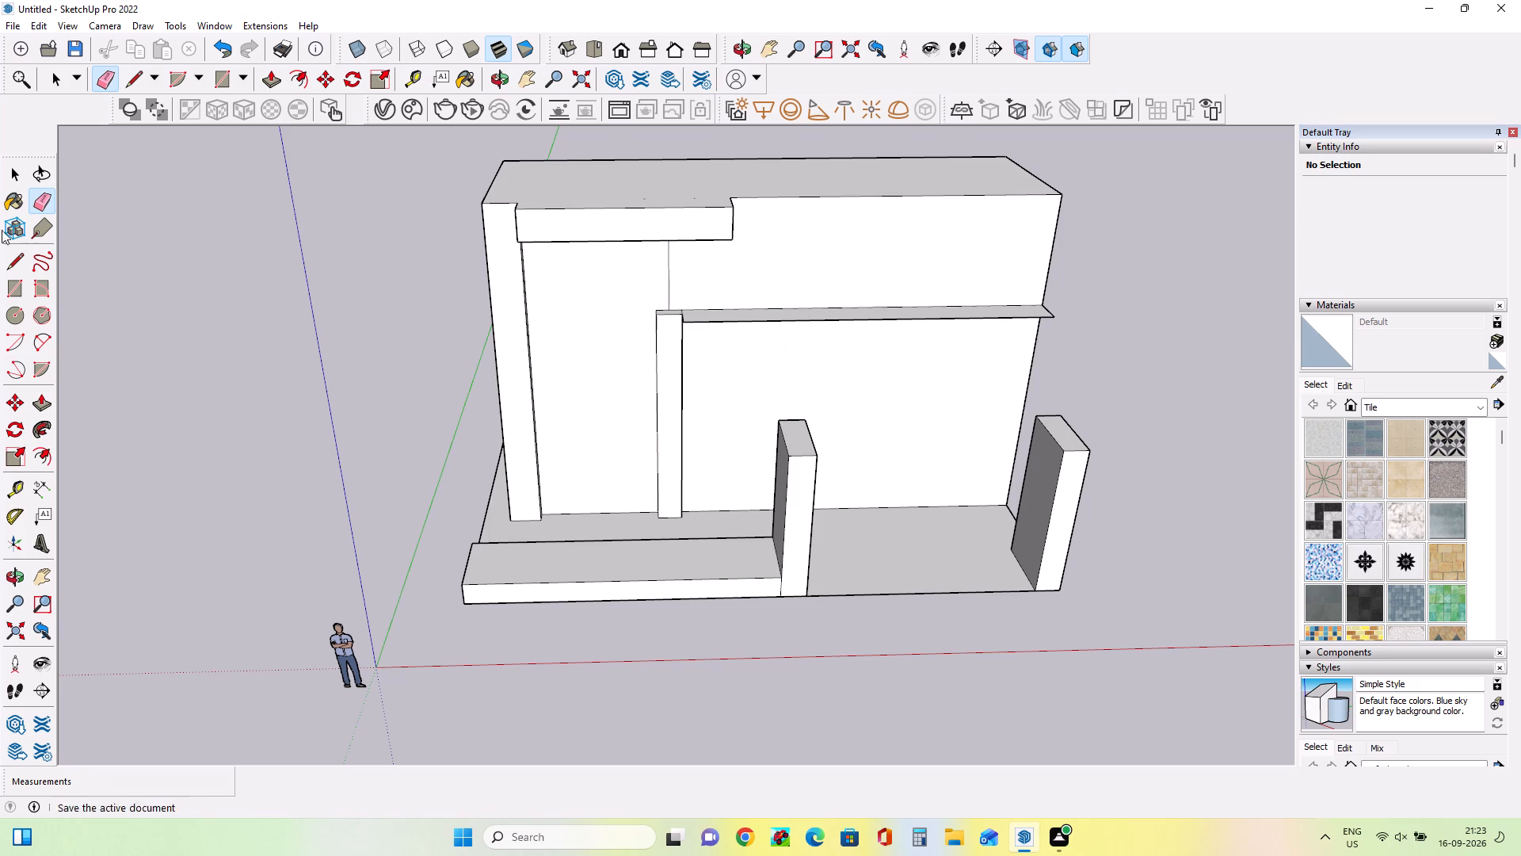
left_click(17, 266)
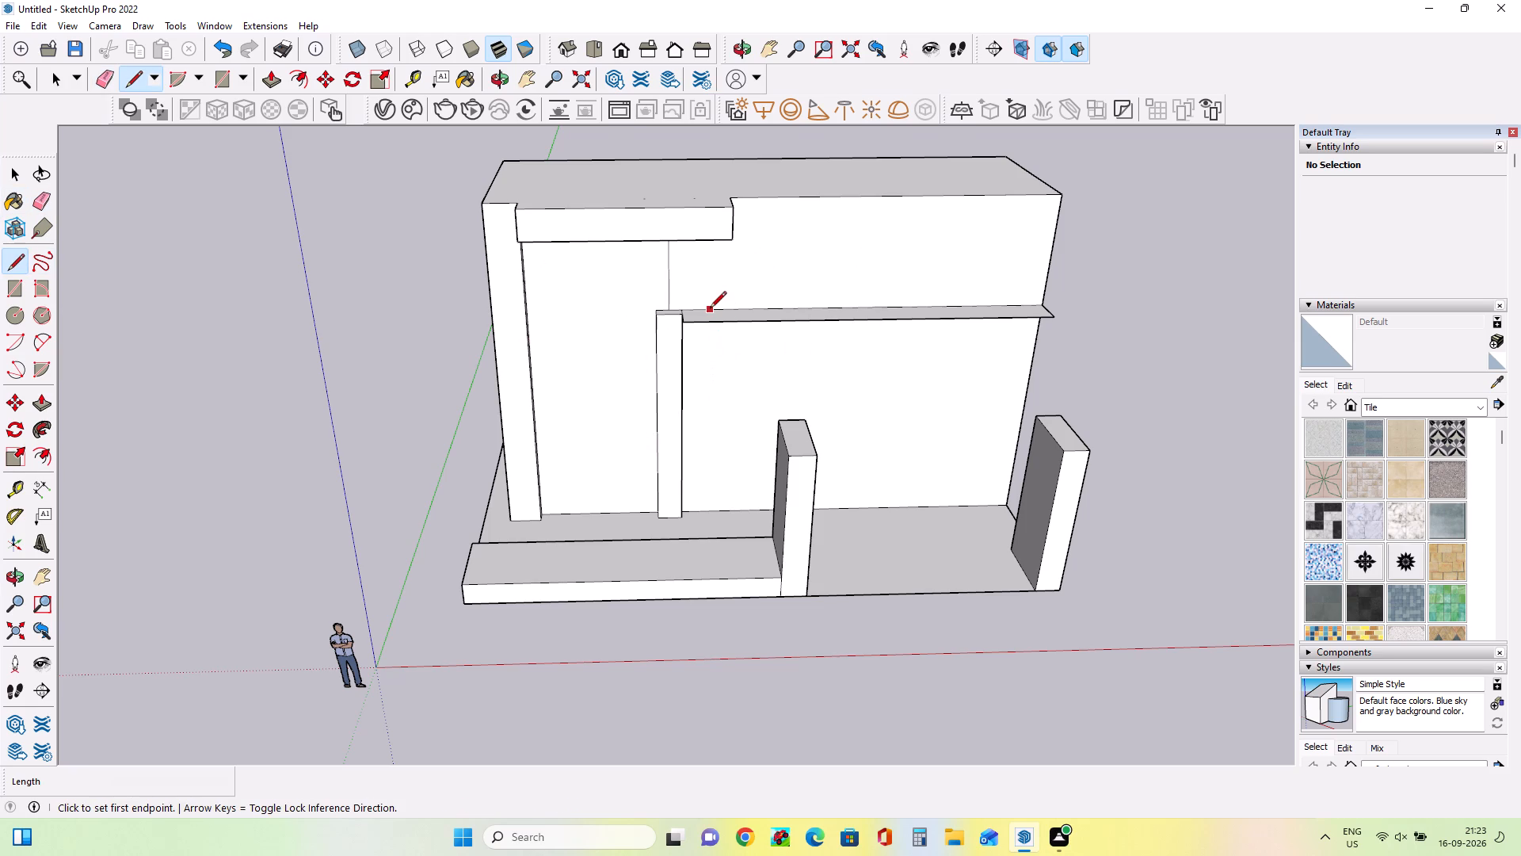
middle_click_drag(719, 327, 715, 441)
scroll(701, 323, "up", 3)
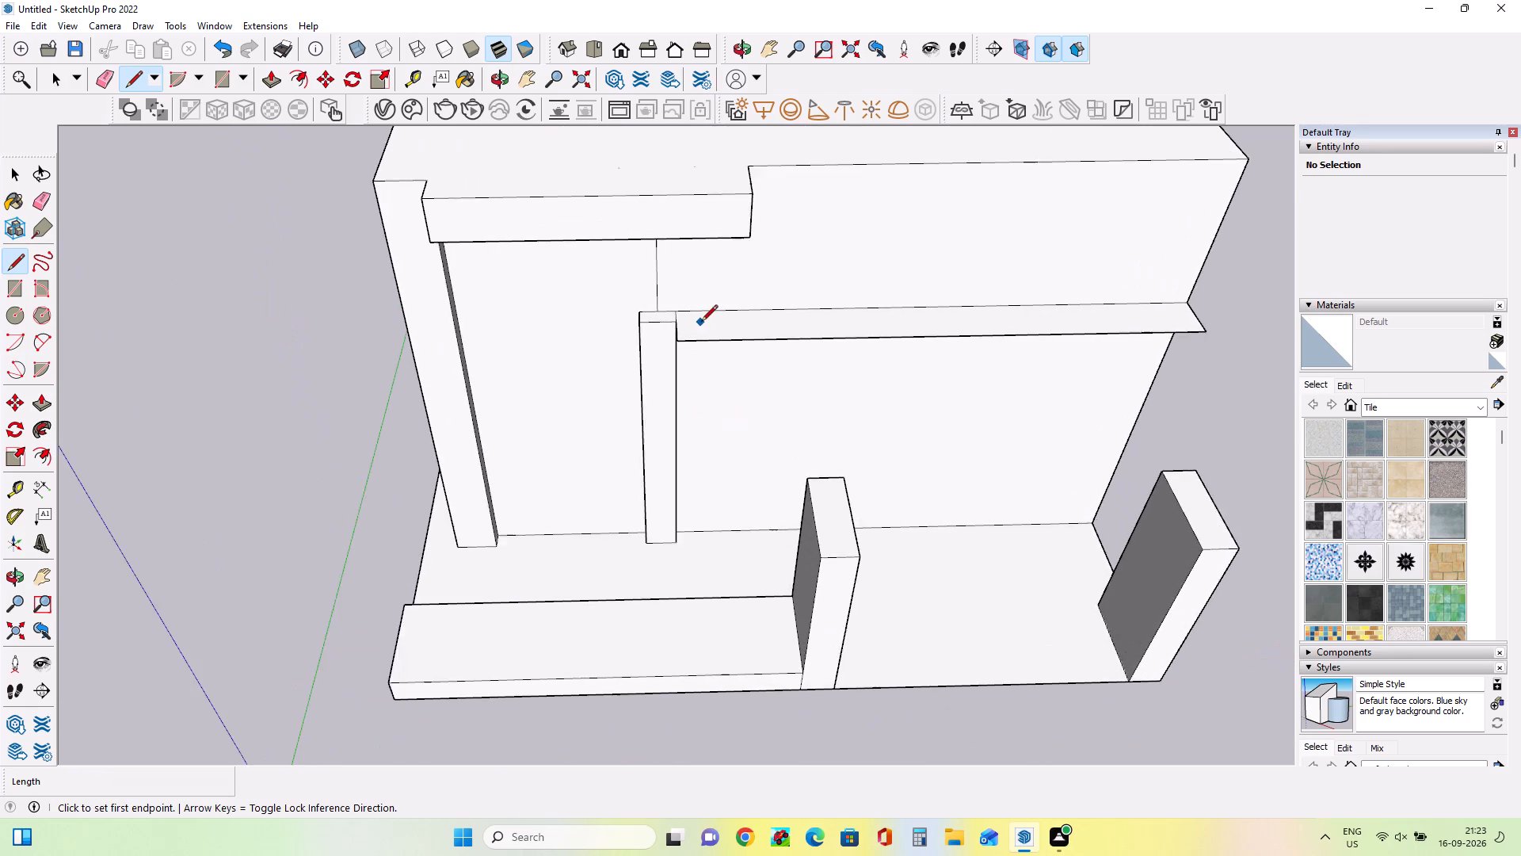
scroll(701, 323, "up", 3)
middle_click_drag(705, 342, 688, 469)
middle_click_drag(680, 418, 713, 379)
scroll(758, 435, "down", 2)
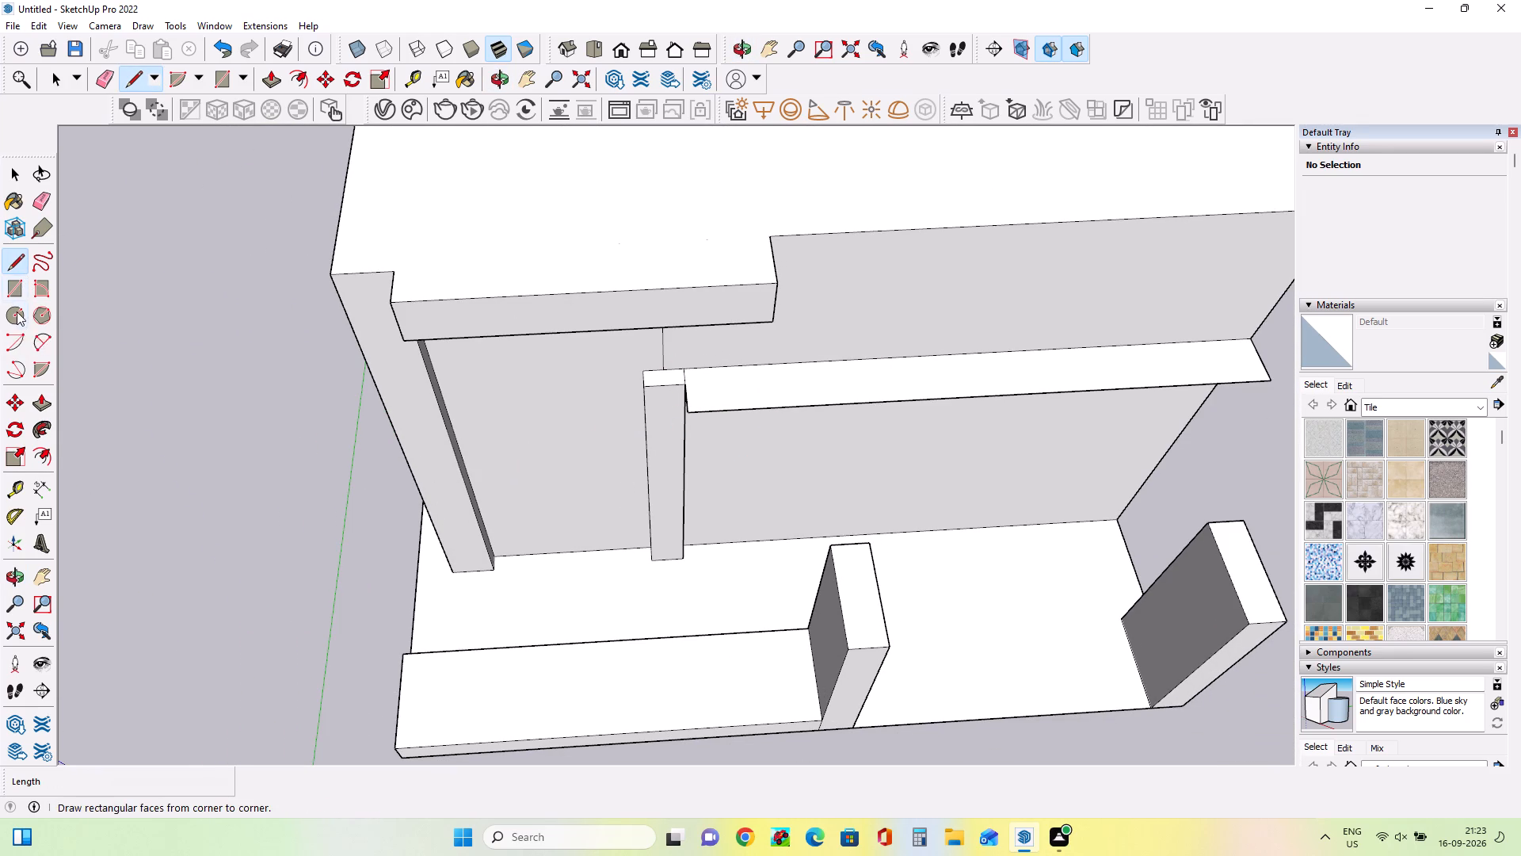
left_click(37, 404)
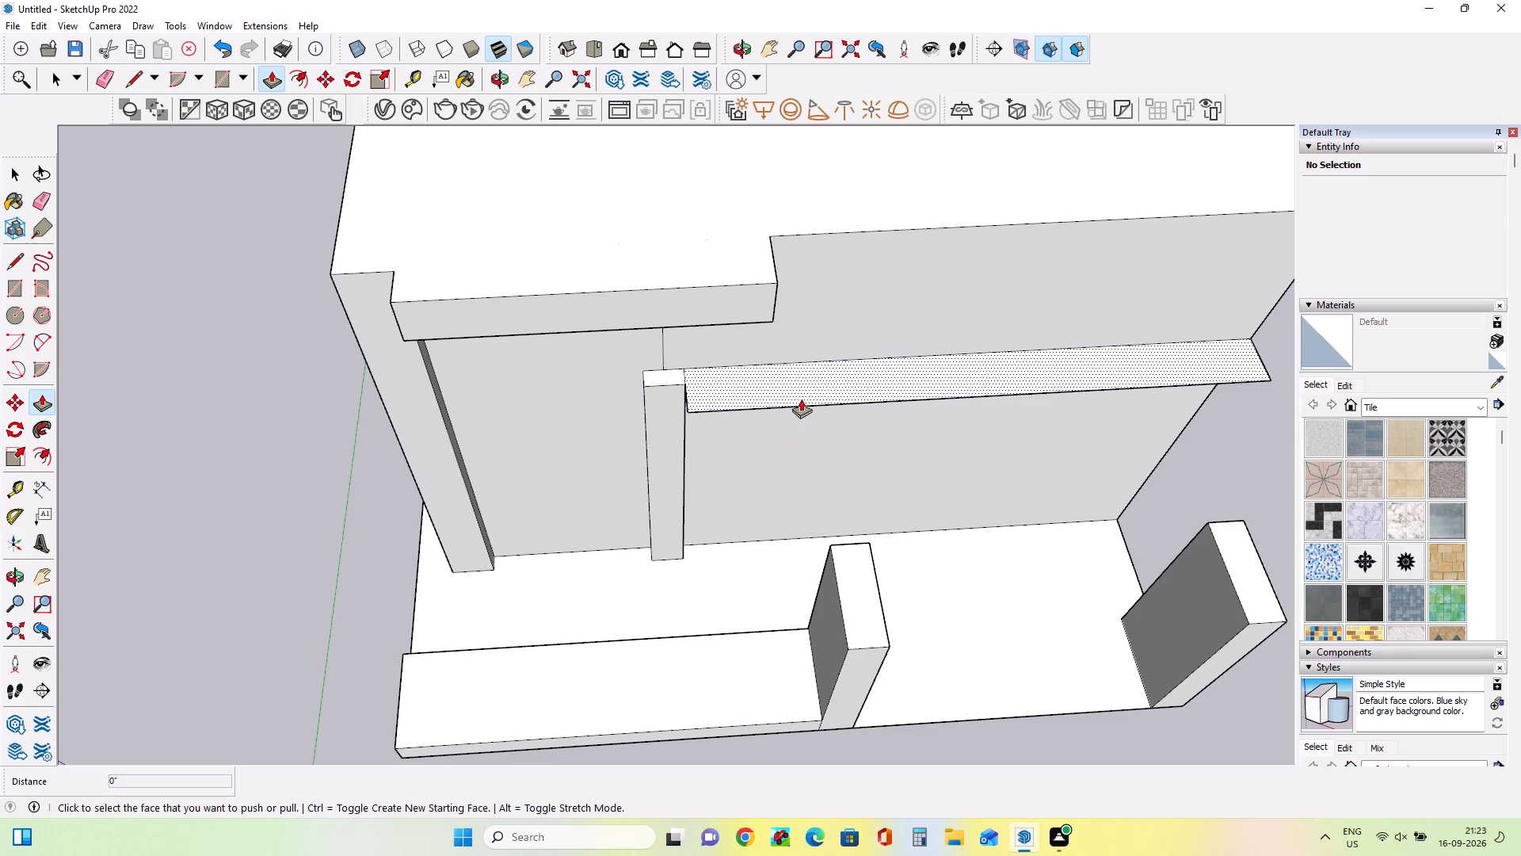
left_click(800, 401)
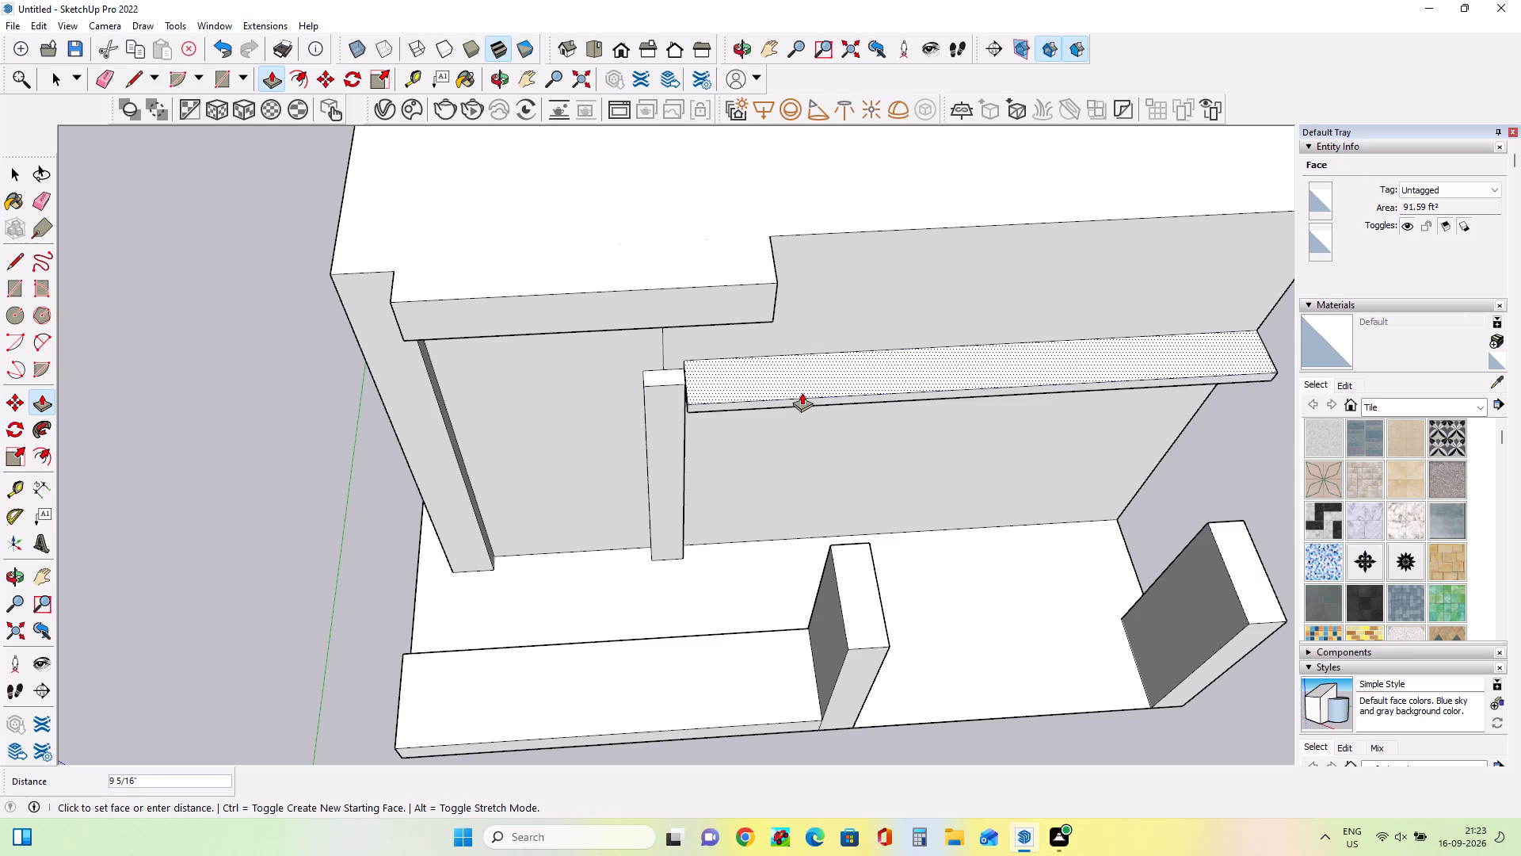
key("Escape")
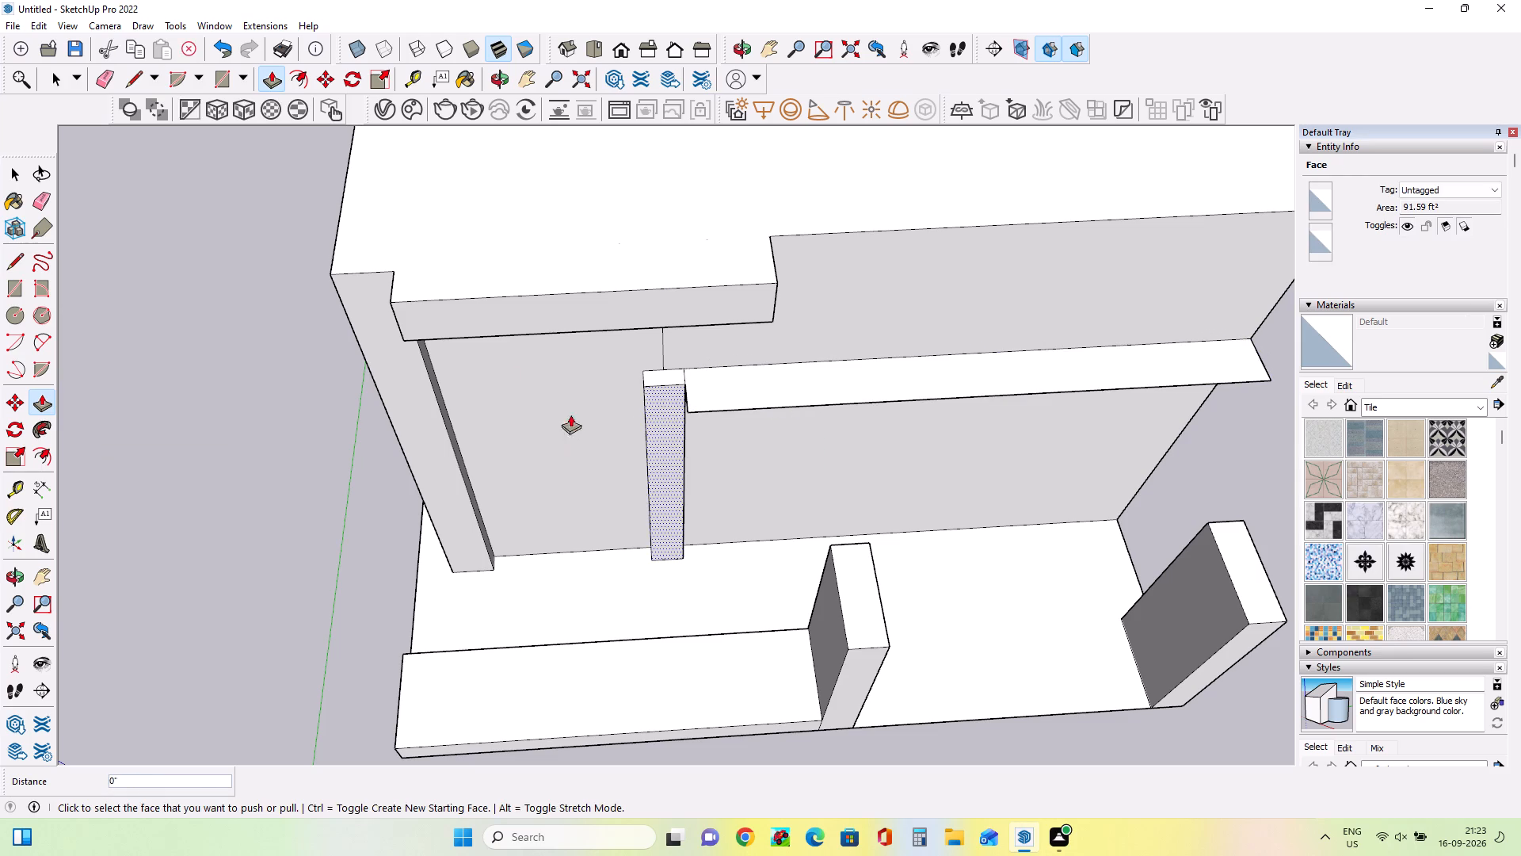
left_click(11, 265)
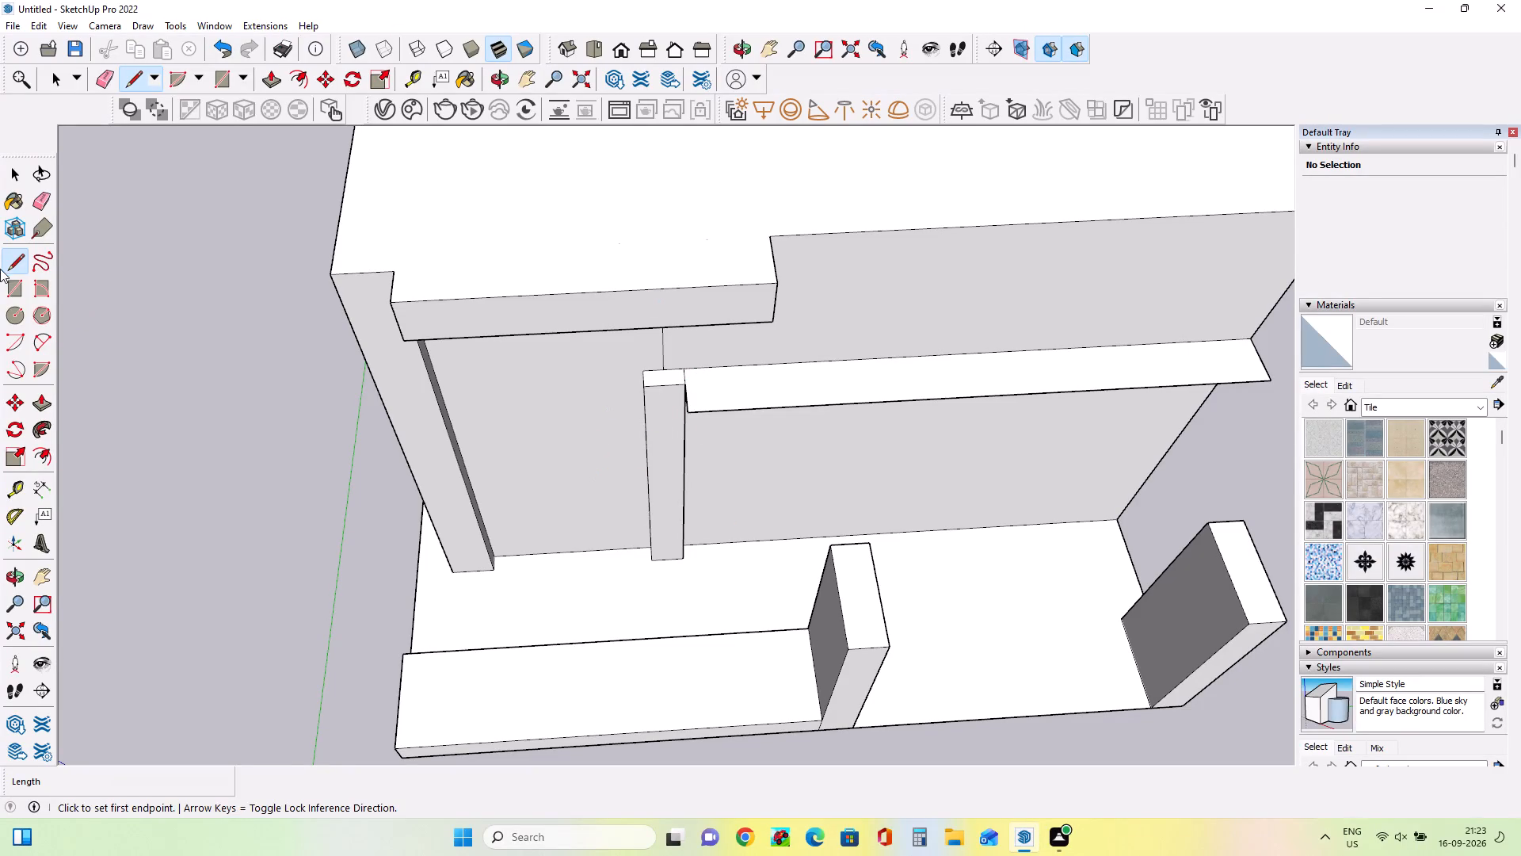
Pull the shorter column's front face outward about 1'8" toward the front edge of the adjoining ledge.
left_click(45, 405)
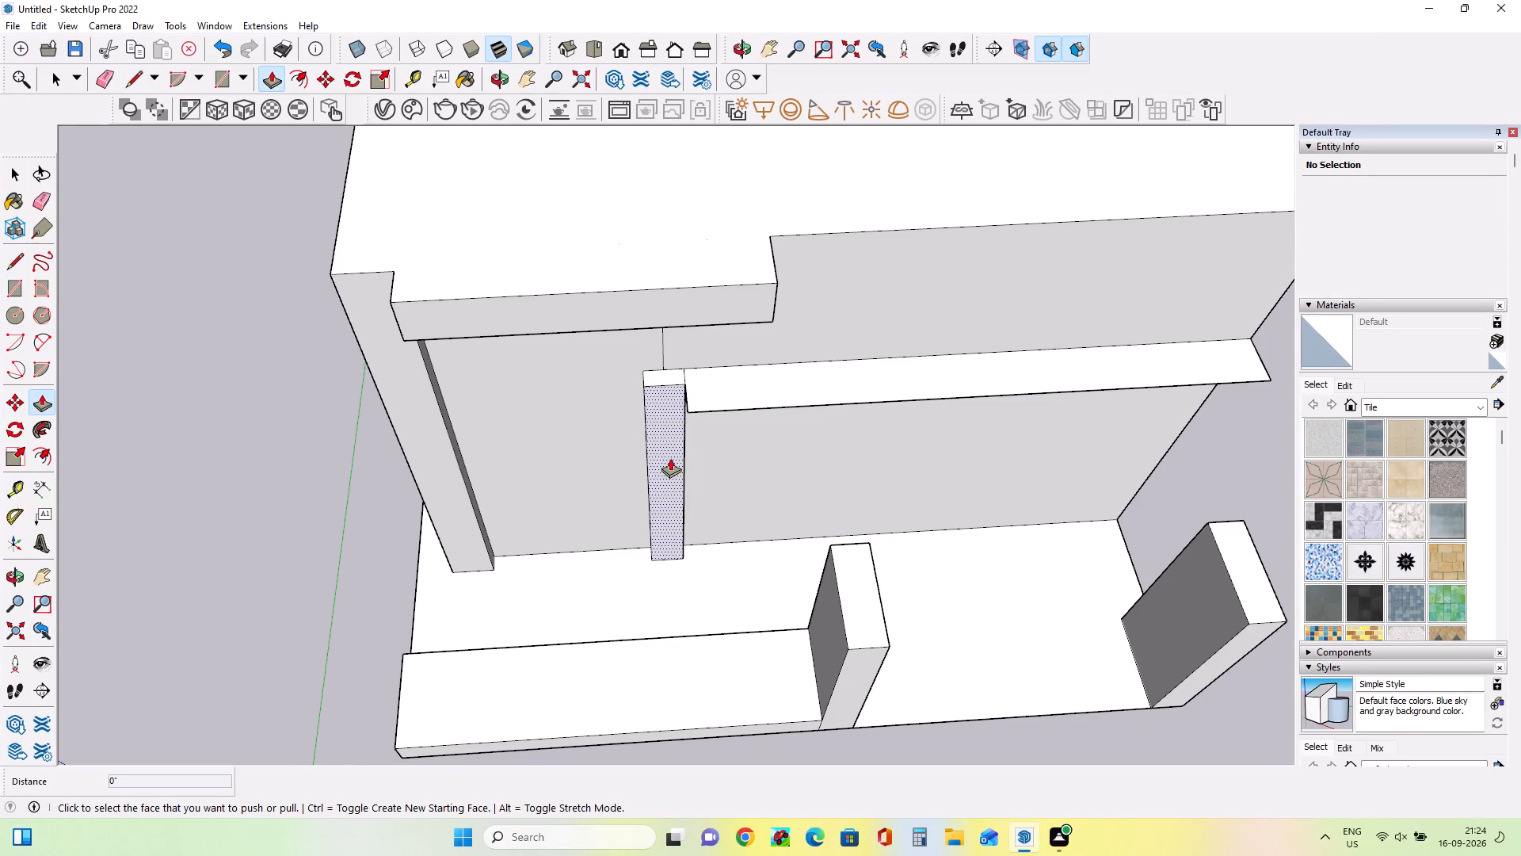
left_click(669, 457)
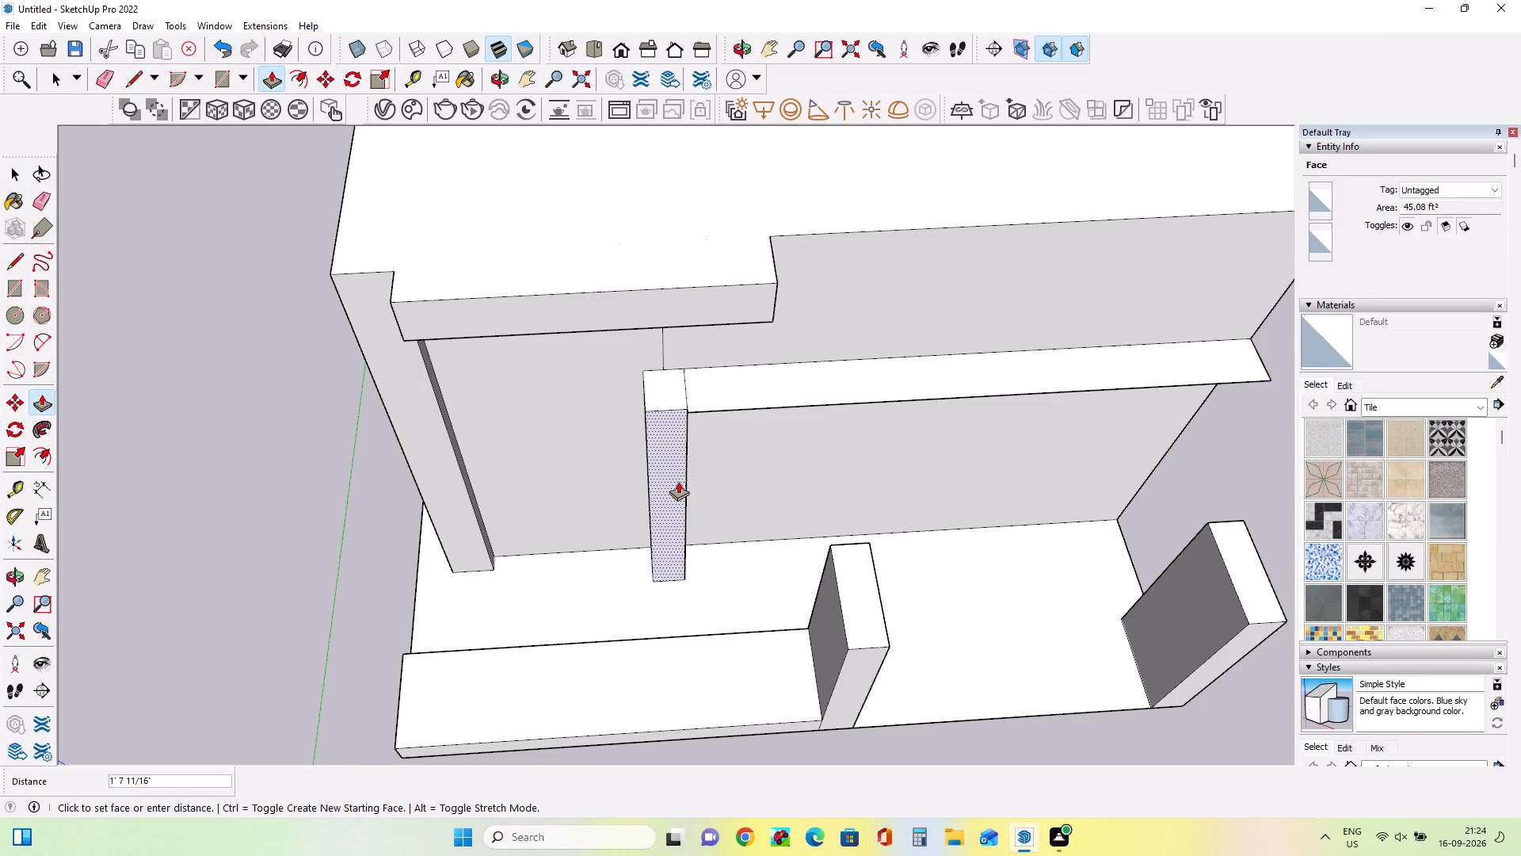
left_click(678, 481)
Pull the tall column's front face outward 1'8 3/8" to align with the shorter column's face.
left_click(448, 477)
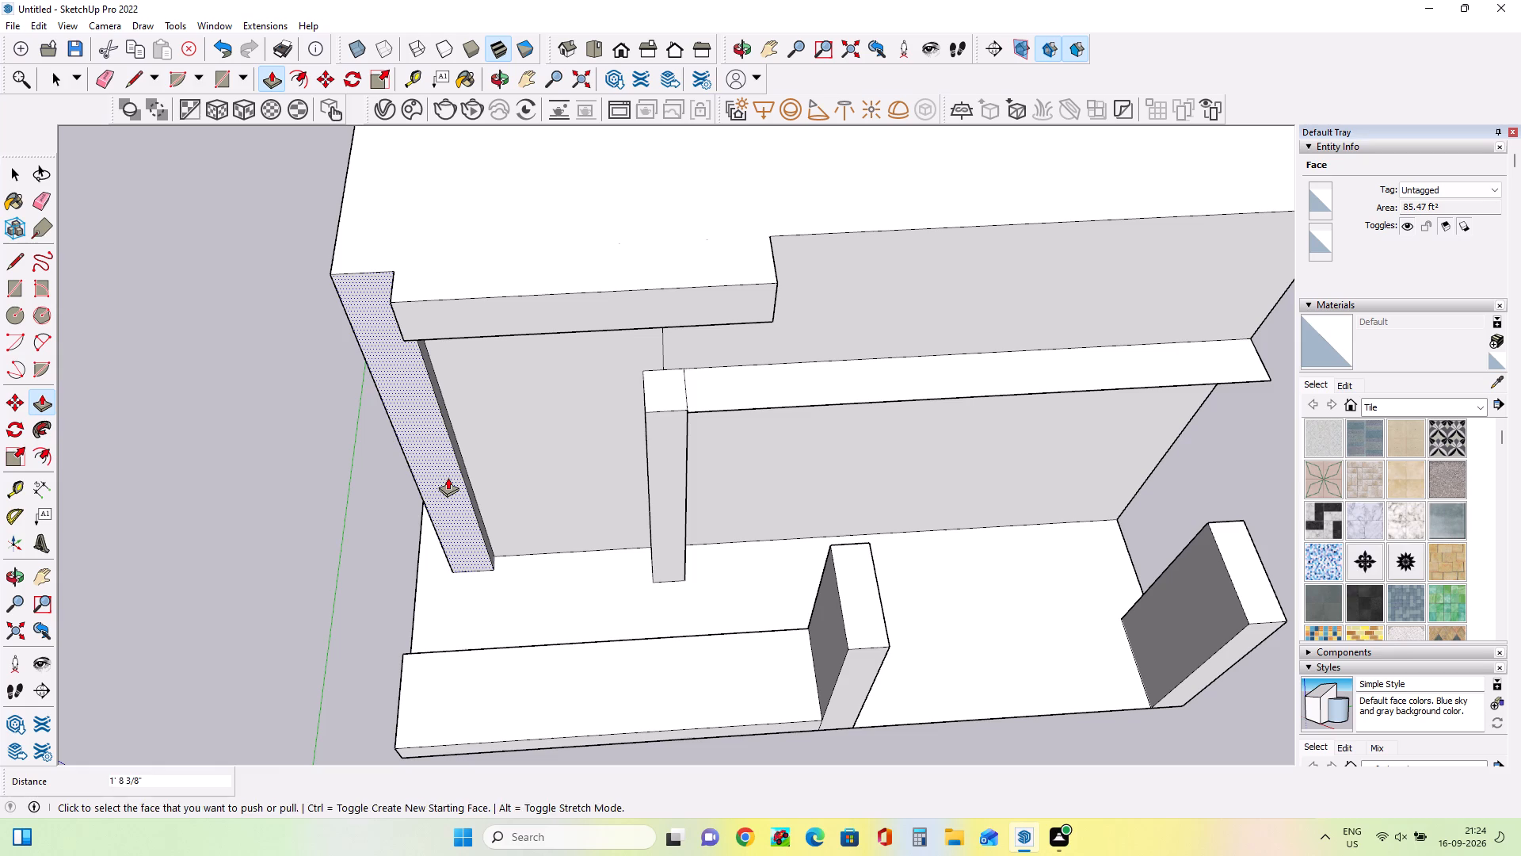
left_click(673, 514)
middle_click_drag(699, 508, 692, 239)
scroll(692, 281, "down", 3)
middle_click_drag(700, 306, 700, 350)
scroll(700, 306, "down", 1)
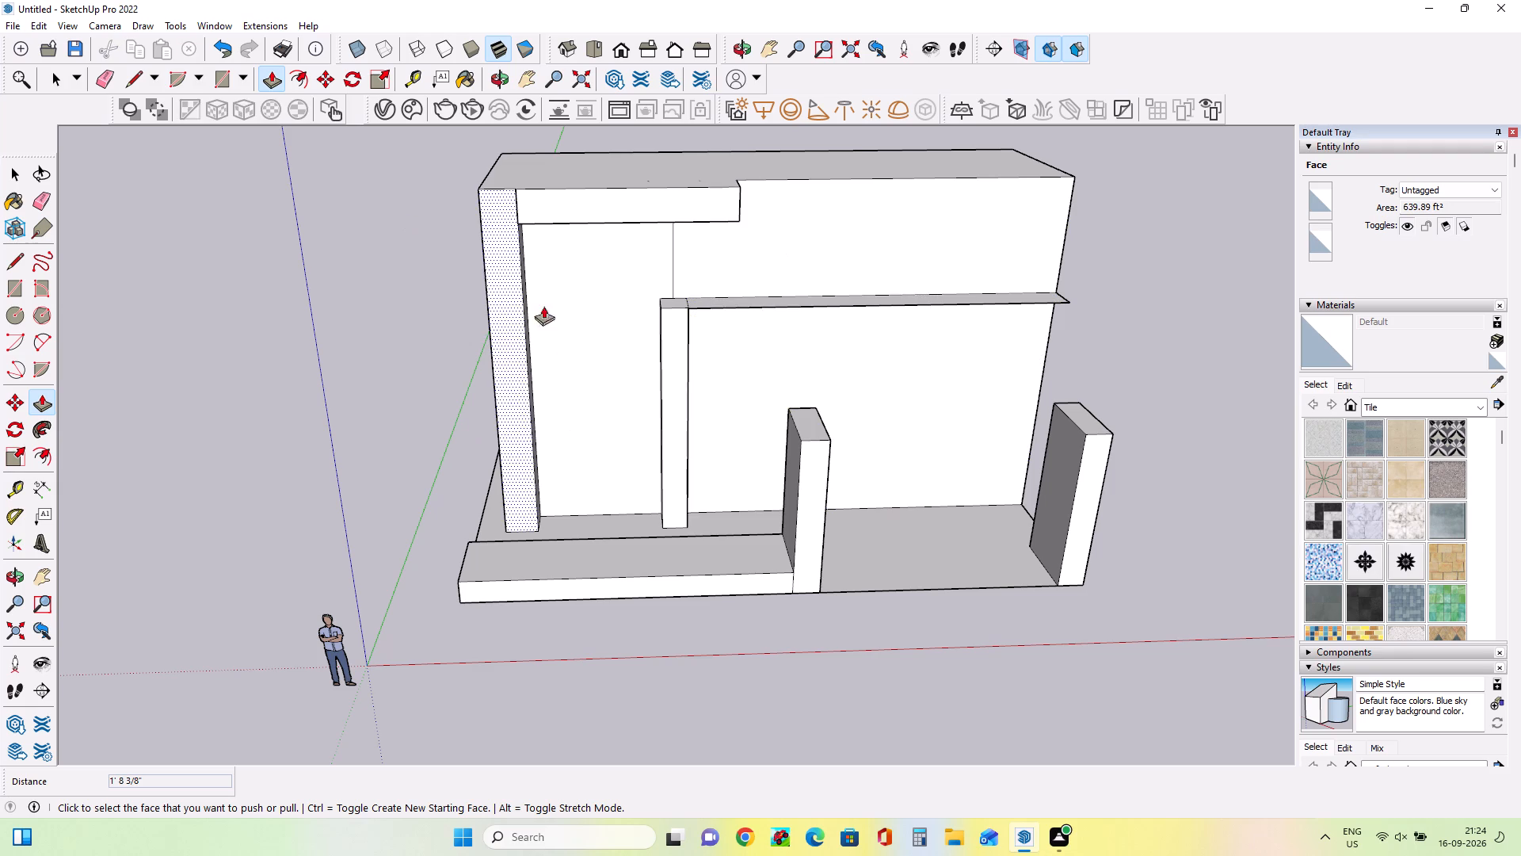
Draw a vertical line about 6'11 13/16" from the top beam's underside down to the mid-level ledge, beside the existing thin wall line.
left_click(13, 269)
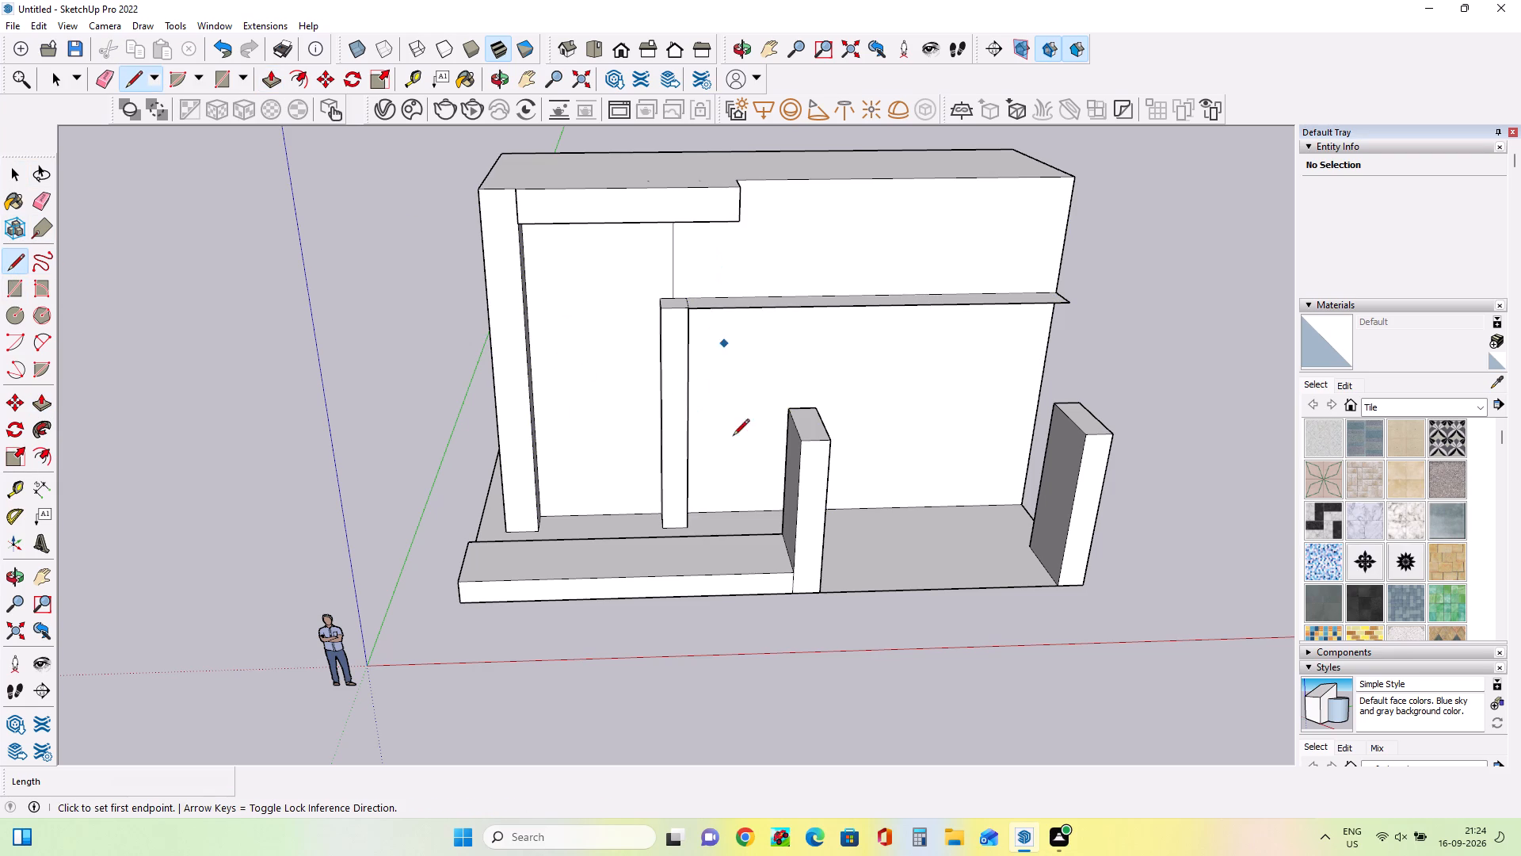
middle_click_drag(733, 541, 782, 332)
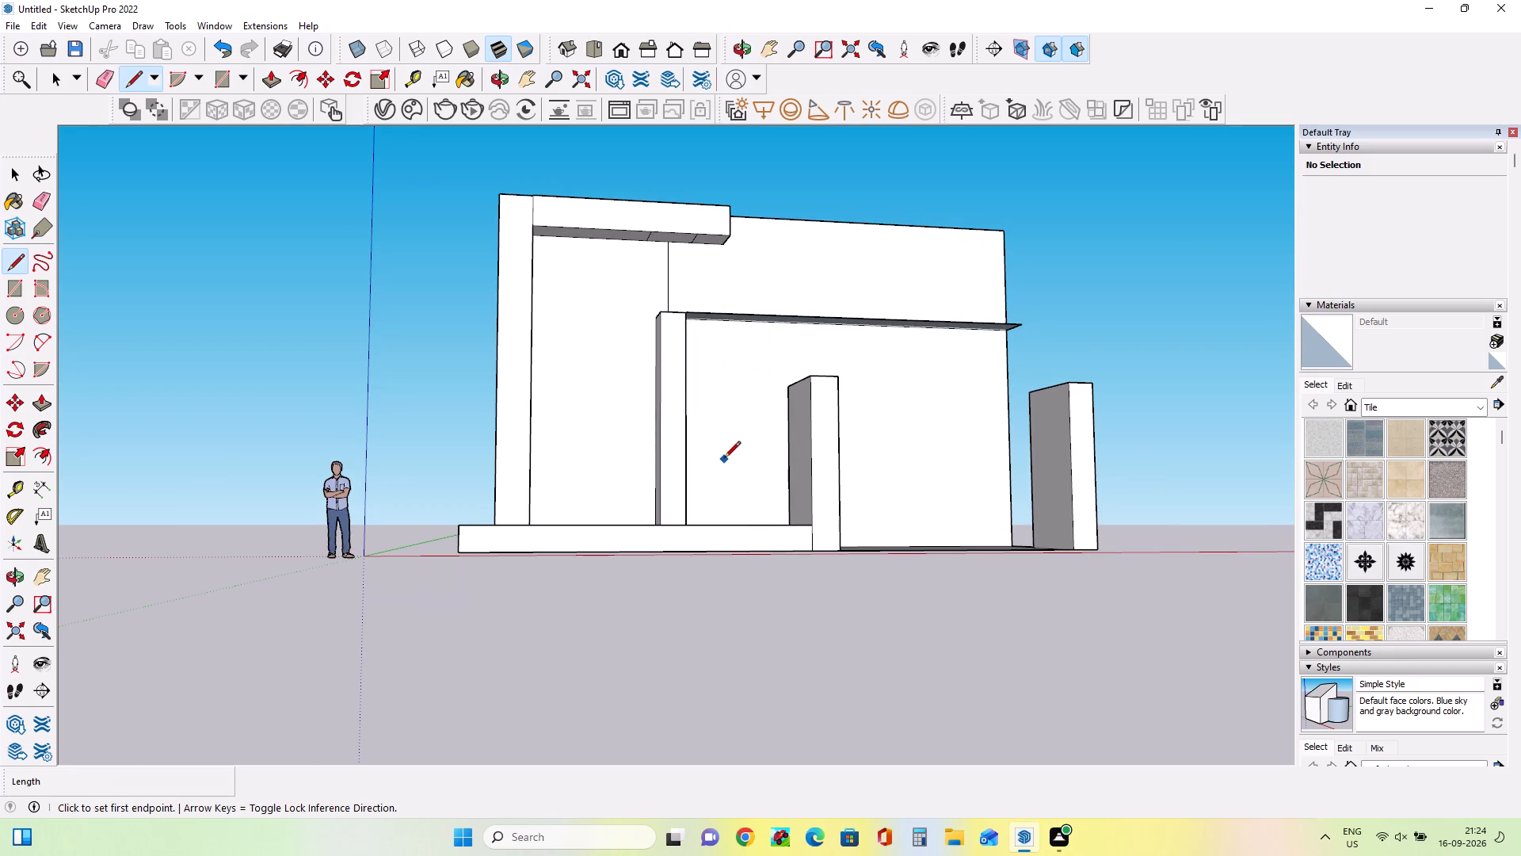
left_click(695, 243)
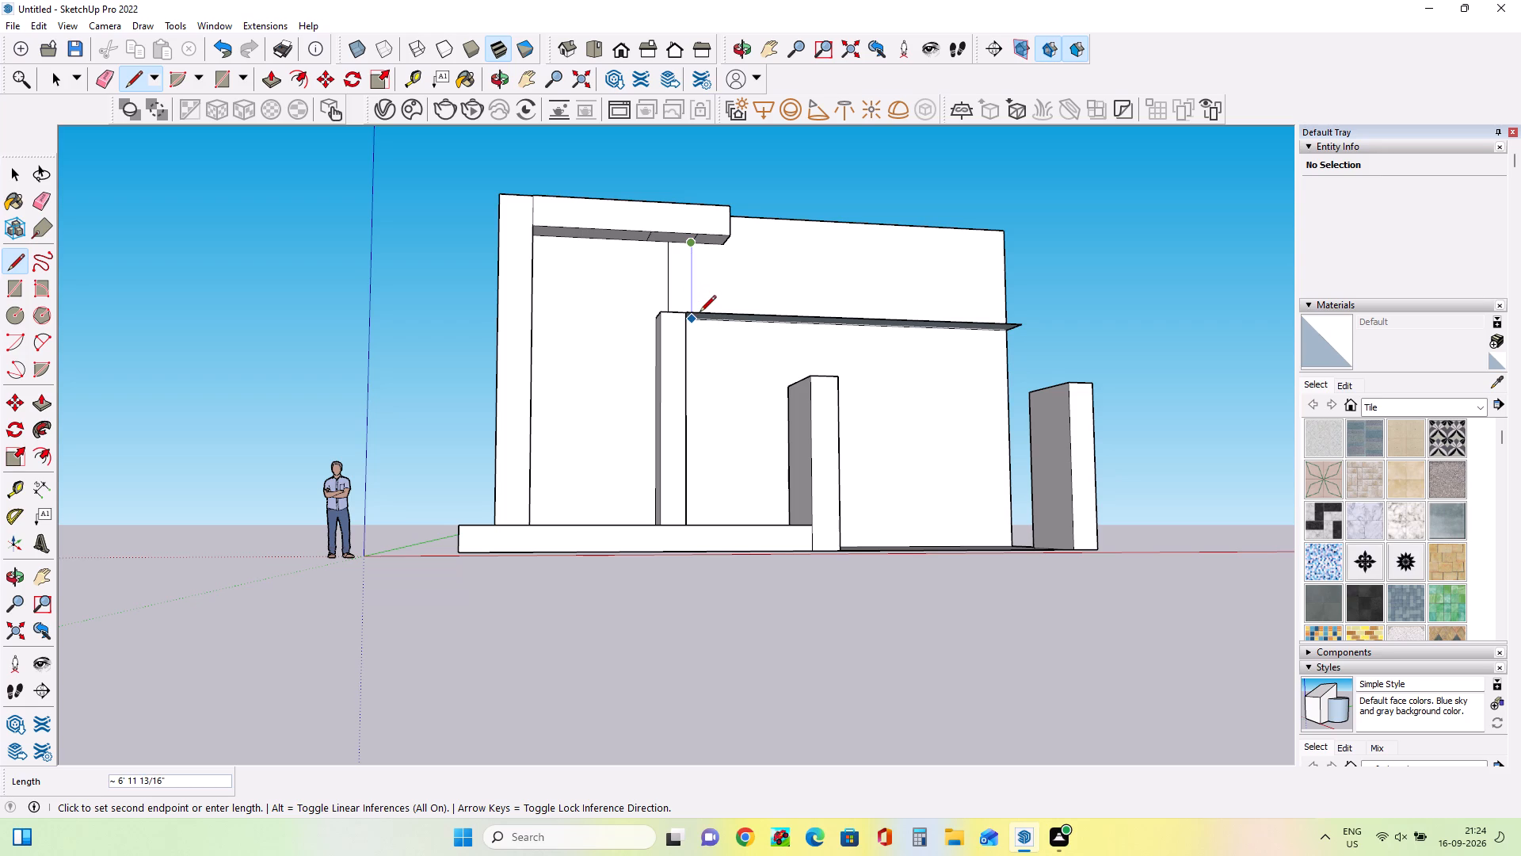
scroll(700, 313, "up", 7)
middle_click_drag(696, 297, 700, 499)
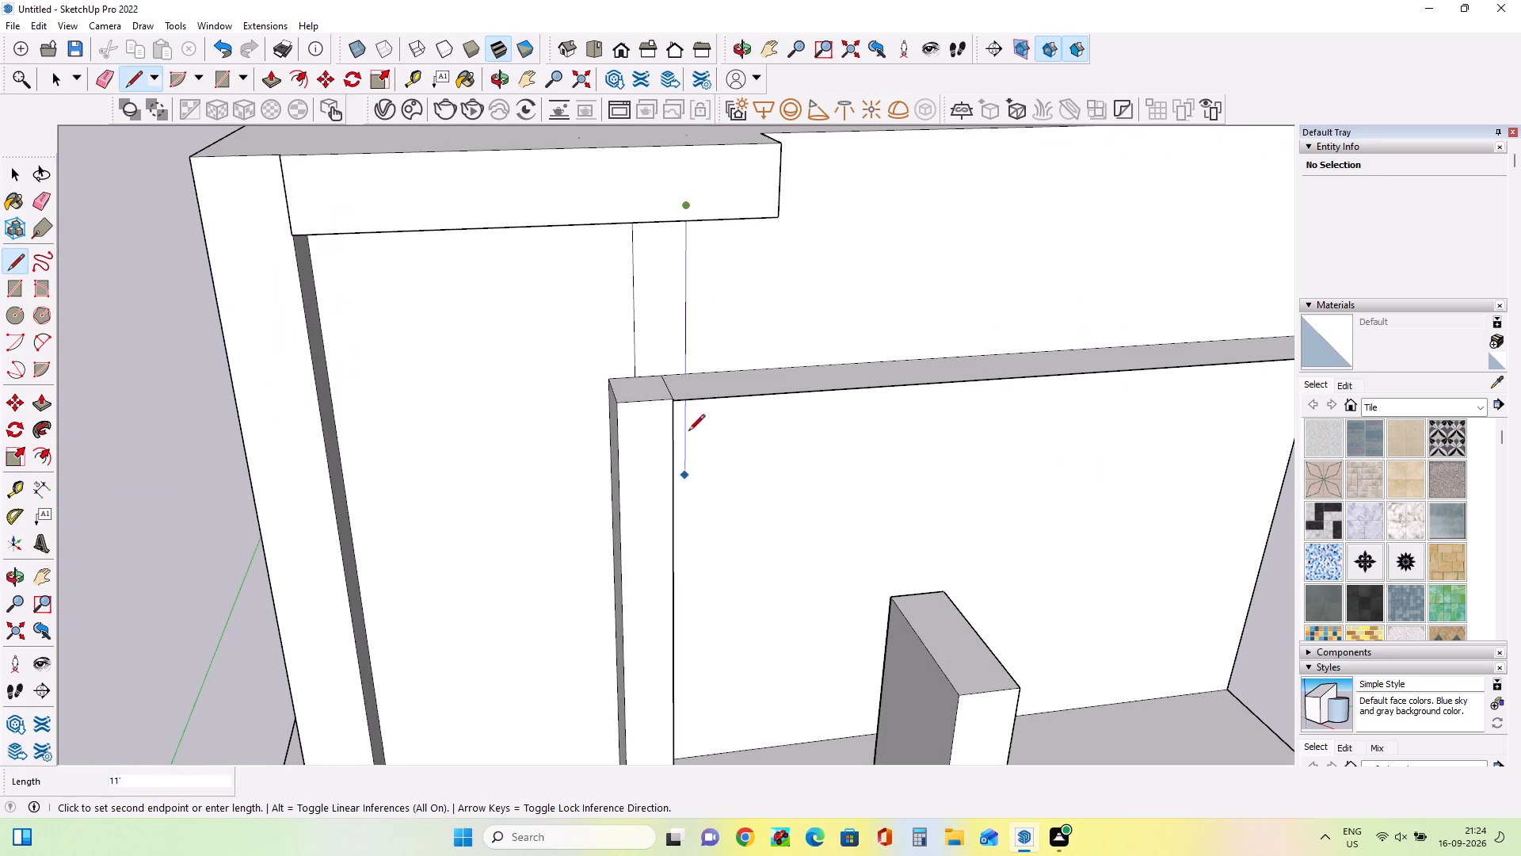
left_click(690, 376)
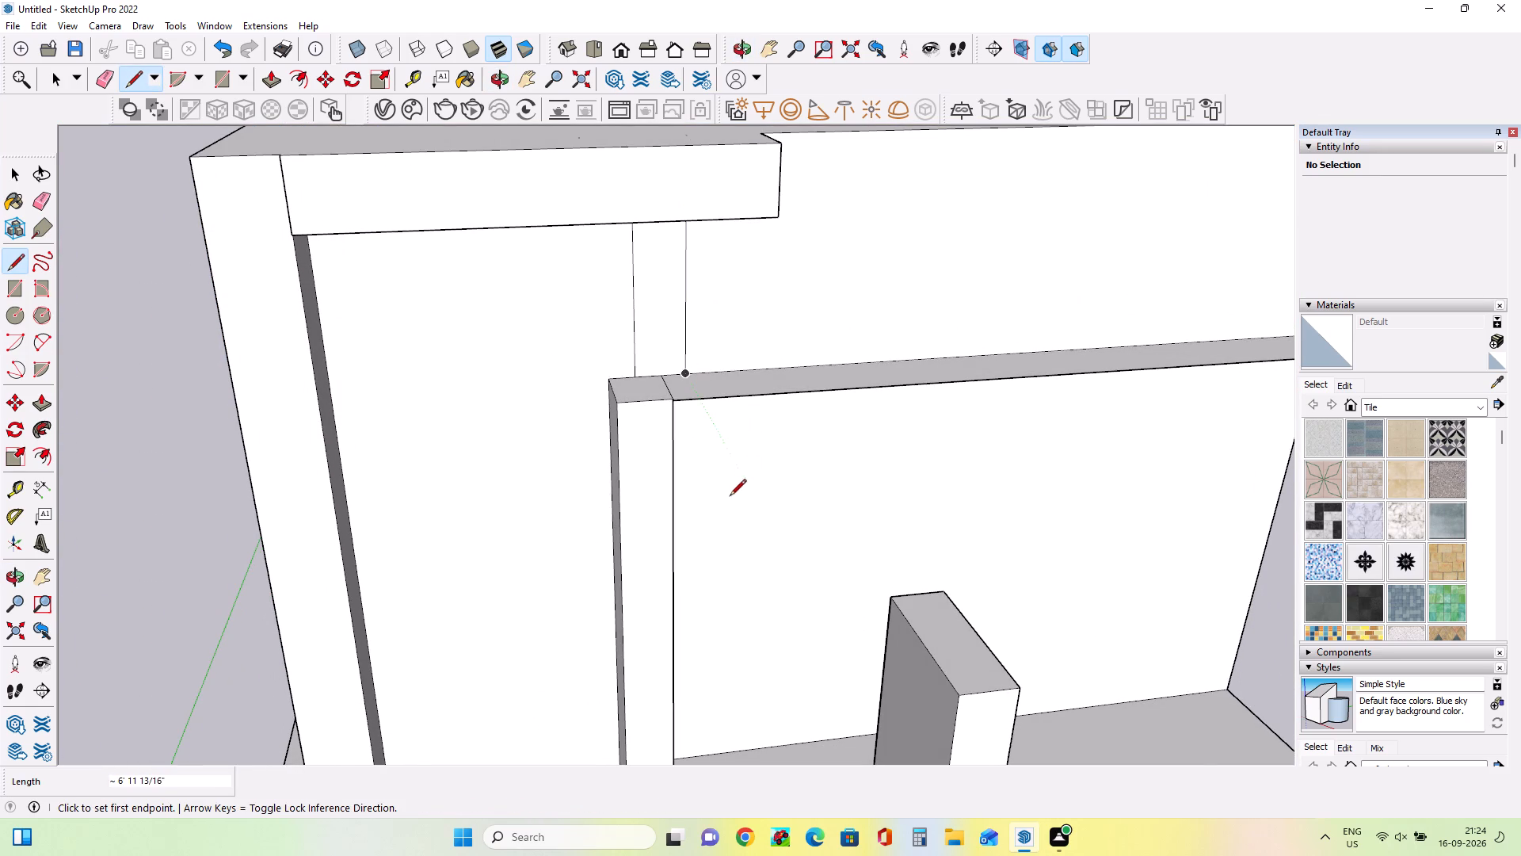
Erase the two cross seams on the underside of the top beam.
scroll(729, 498, "down", 6)
middle_click_drag(726, 495, 663, 306)
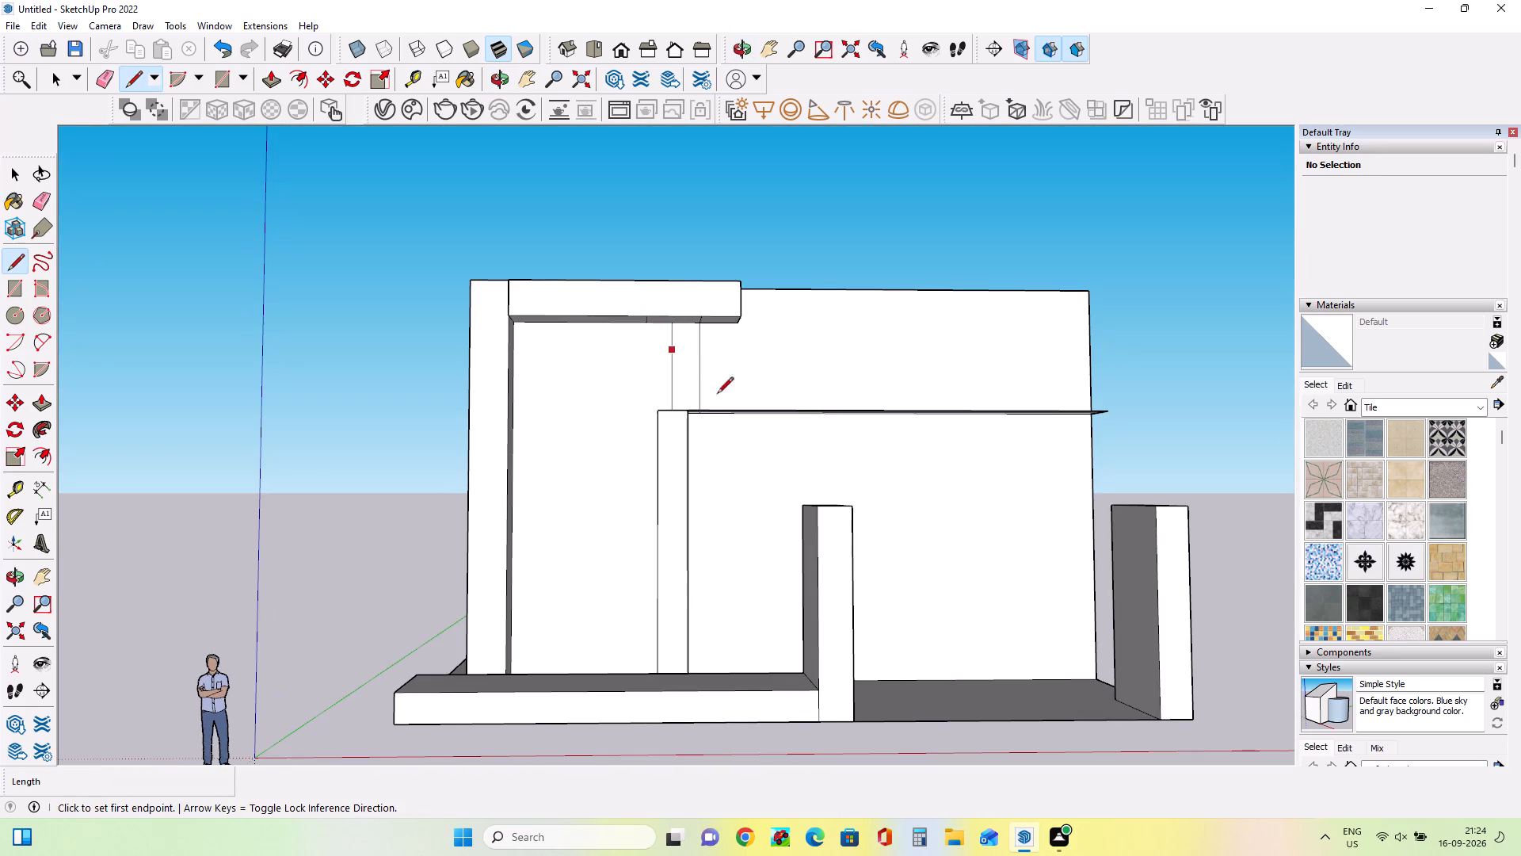
middle_click_drag(760, 380, 709, 158)
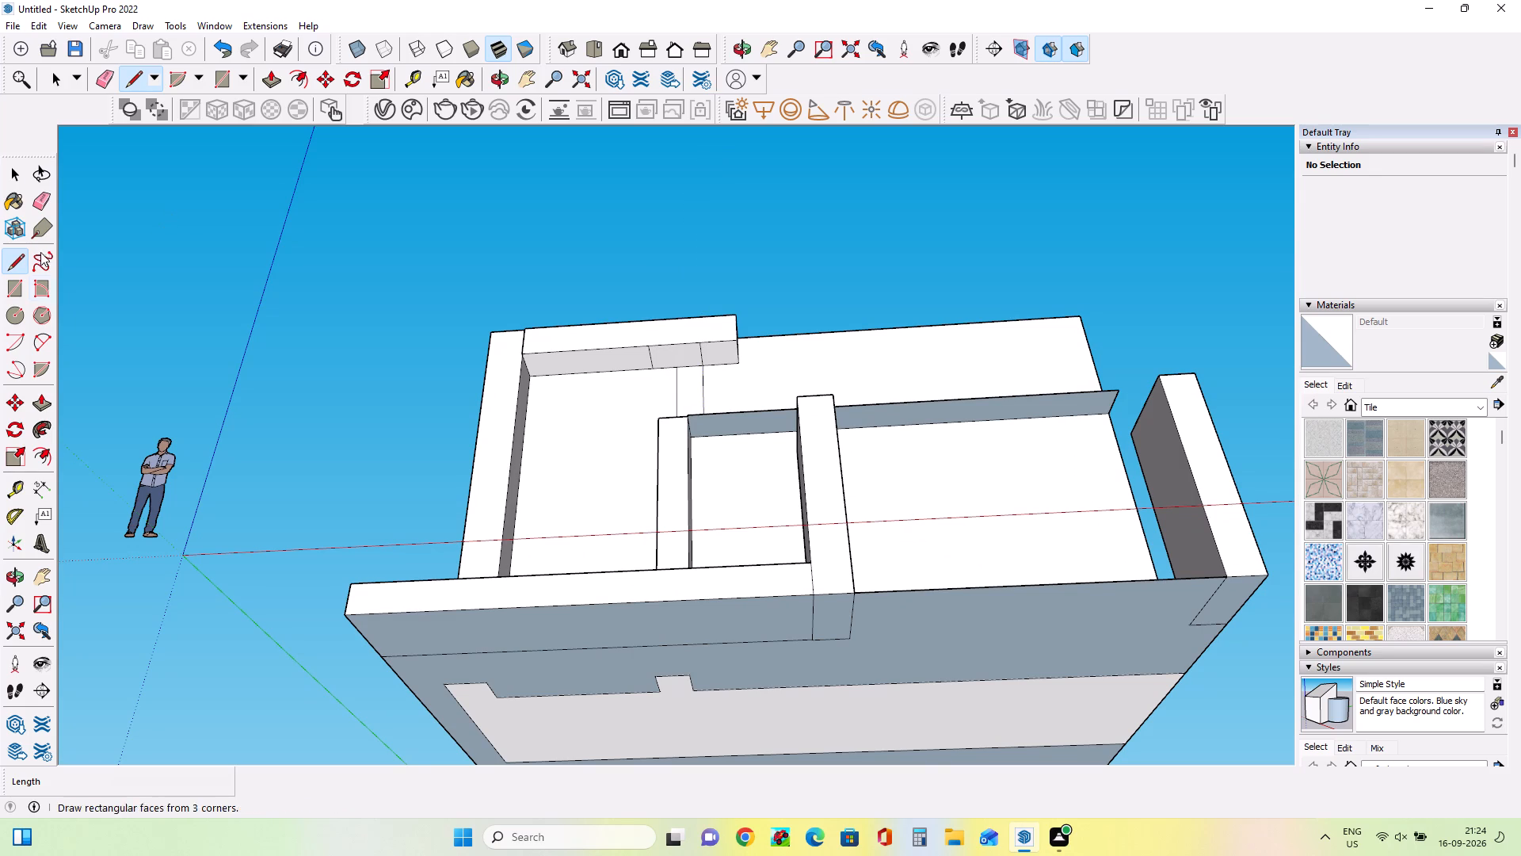
left_click(40, 201)
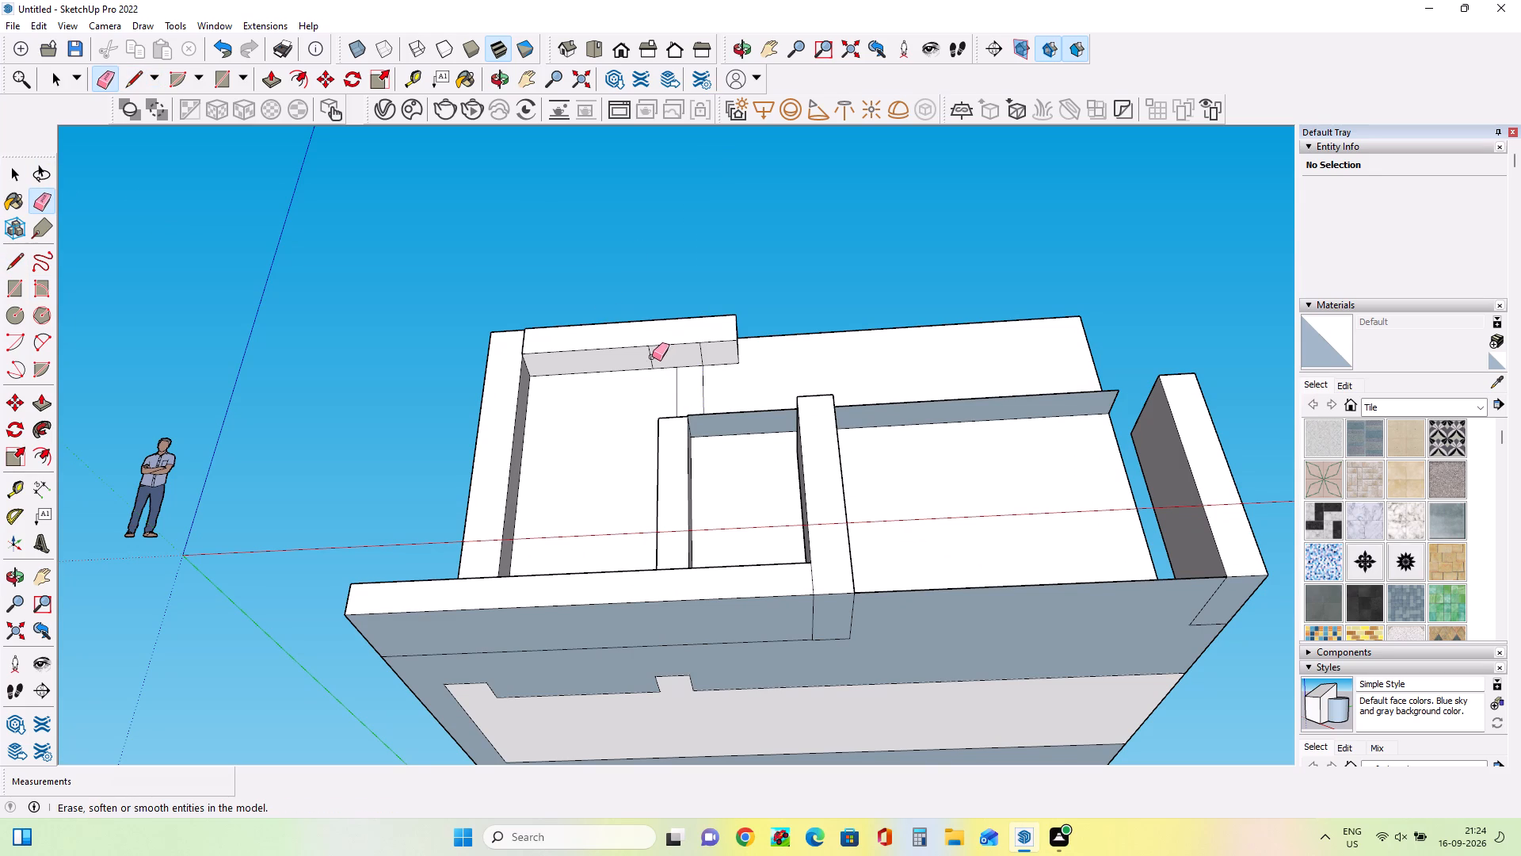
left_click(651, 357)
middle_click_drag(698, 383, 710, 428)
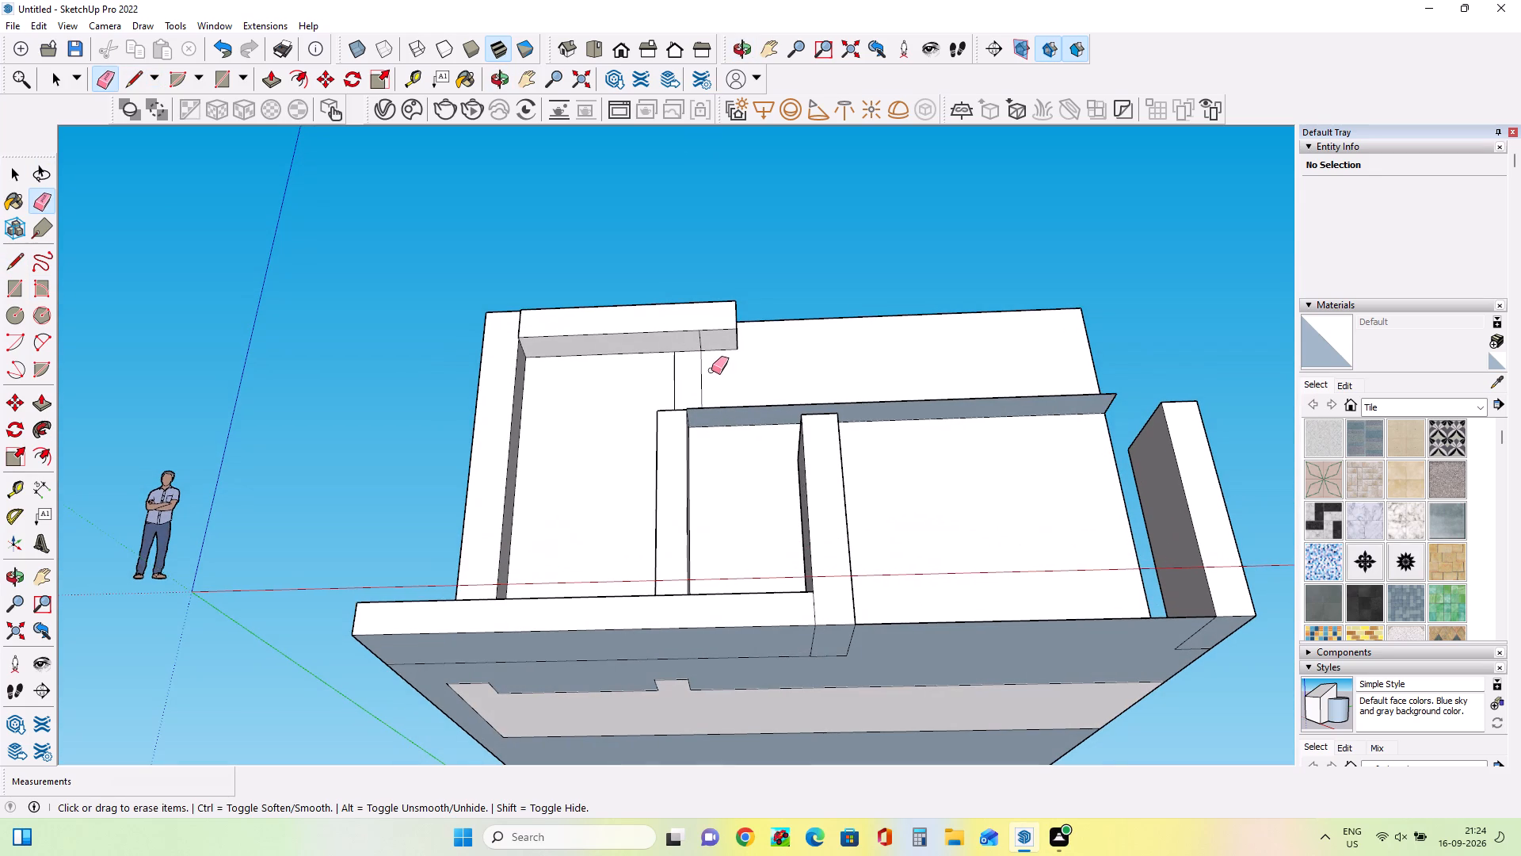
left_click(700, 339)
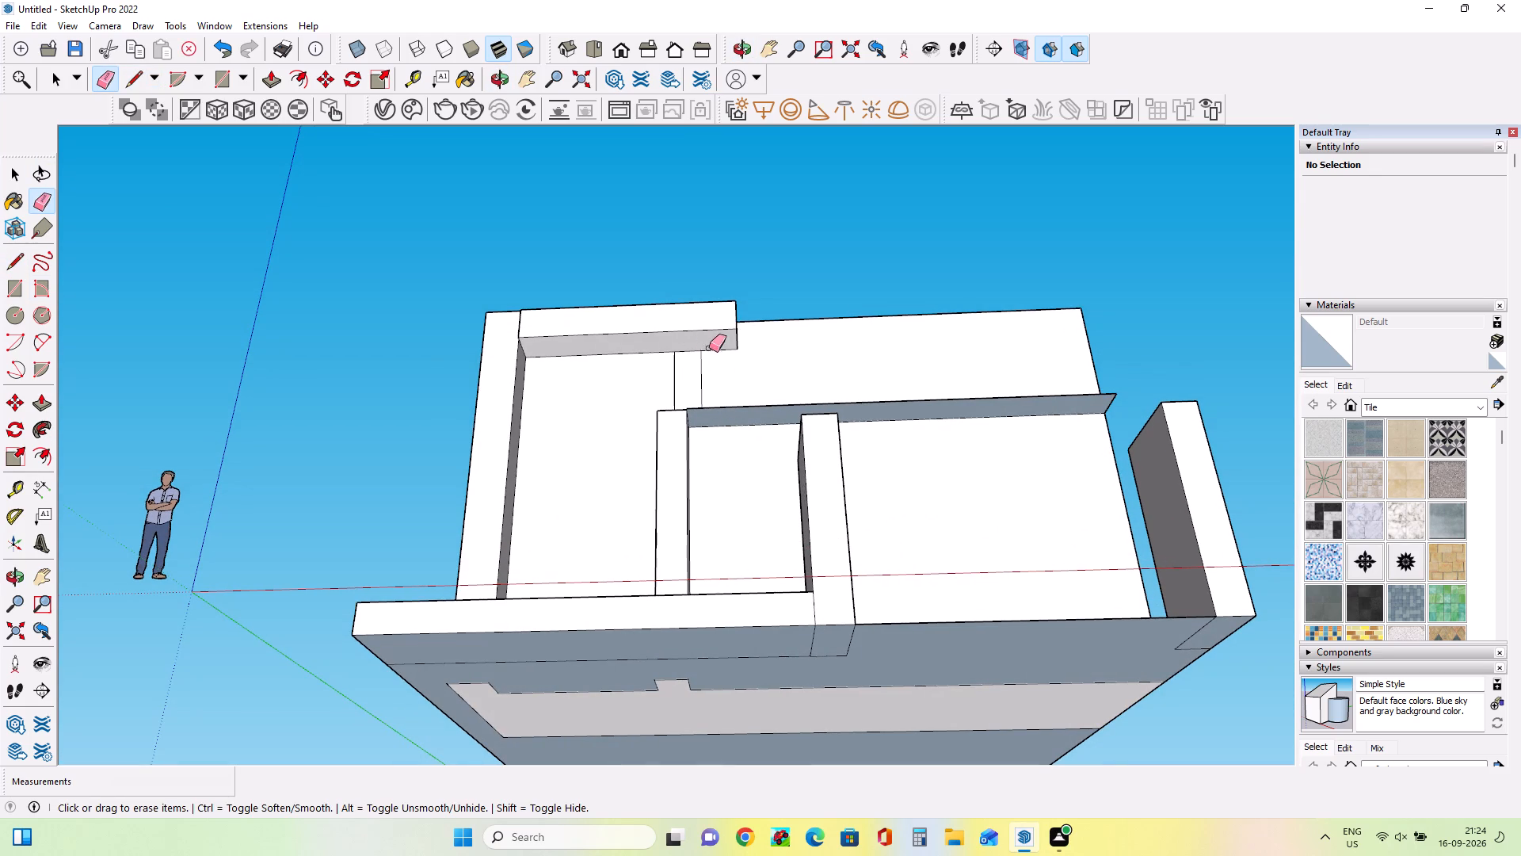
Push the inner side face of the front block beside the low plinth inward about 5 3/8" to thin it.
middle_click_drag(717, 396, 754, 712)
middle_click_drag(694, 508, 710, 538)
middle_click(710, 538)
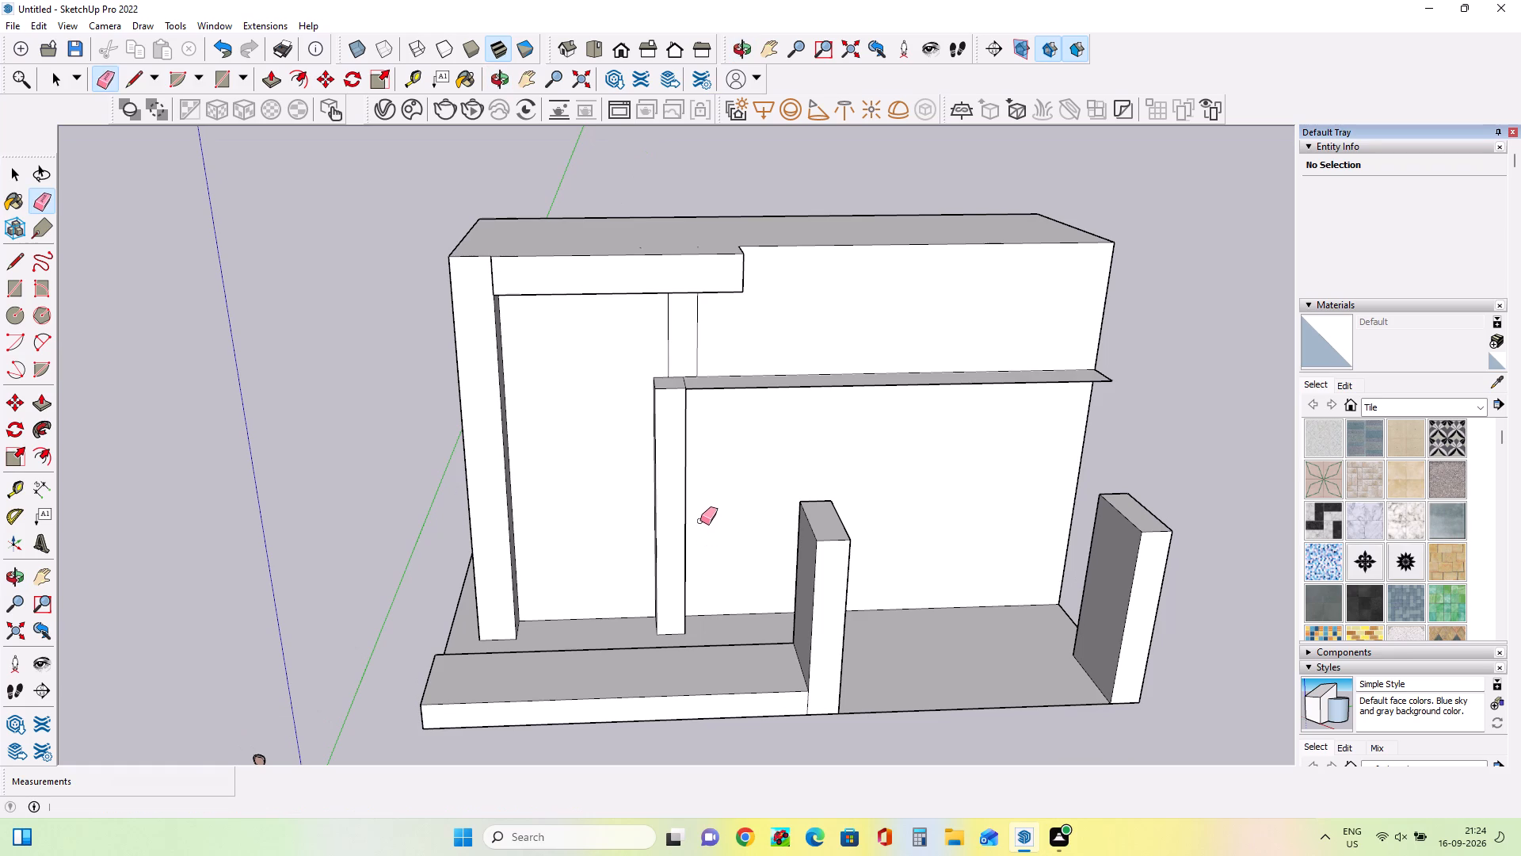
middle_click_drag(1004, 648, 717, 571)
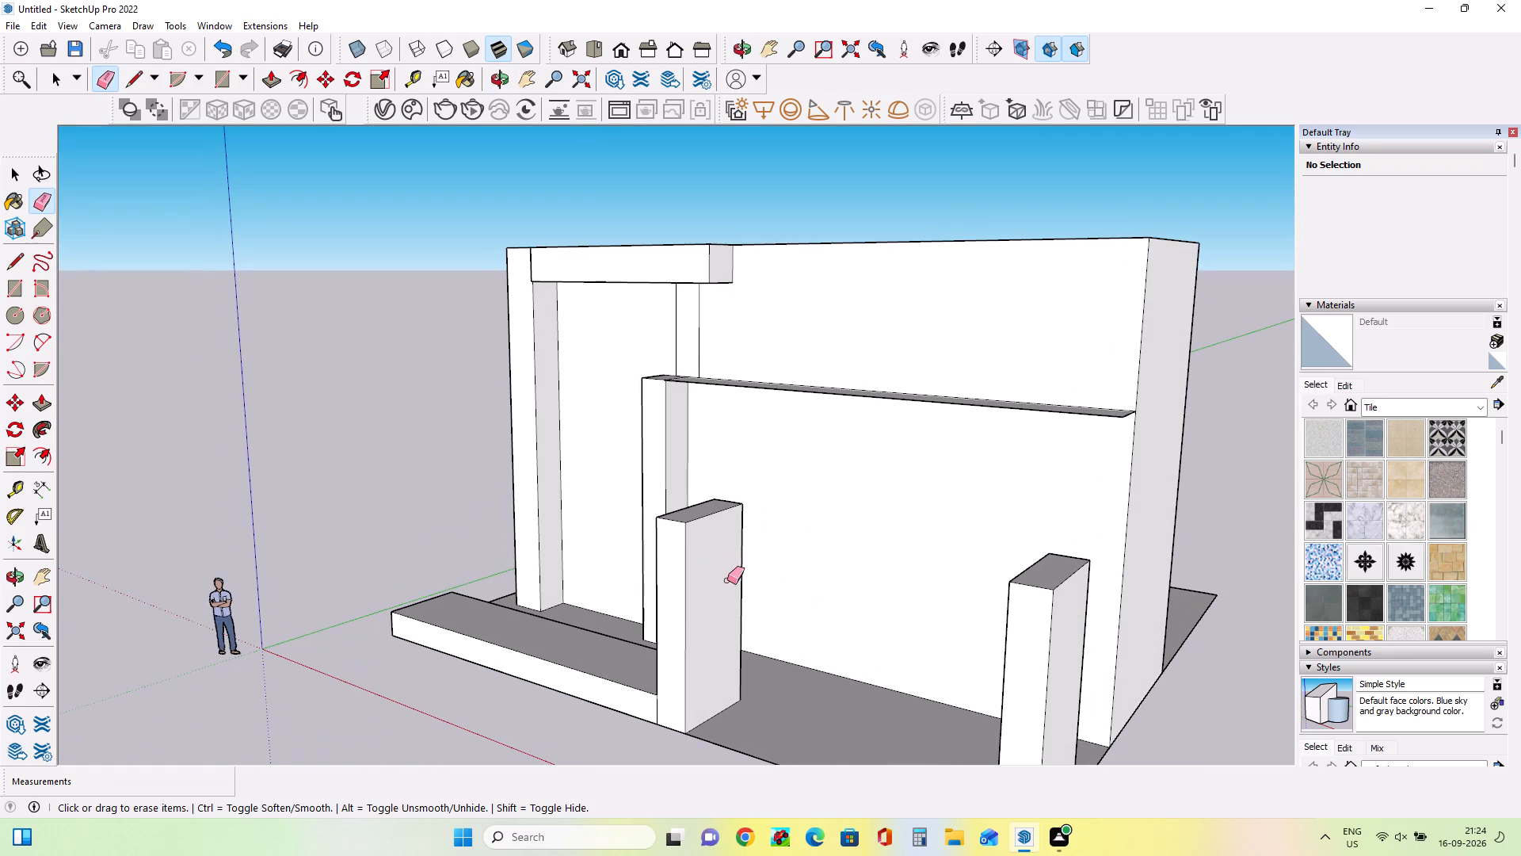
left_click(41, 410)
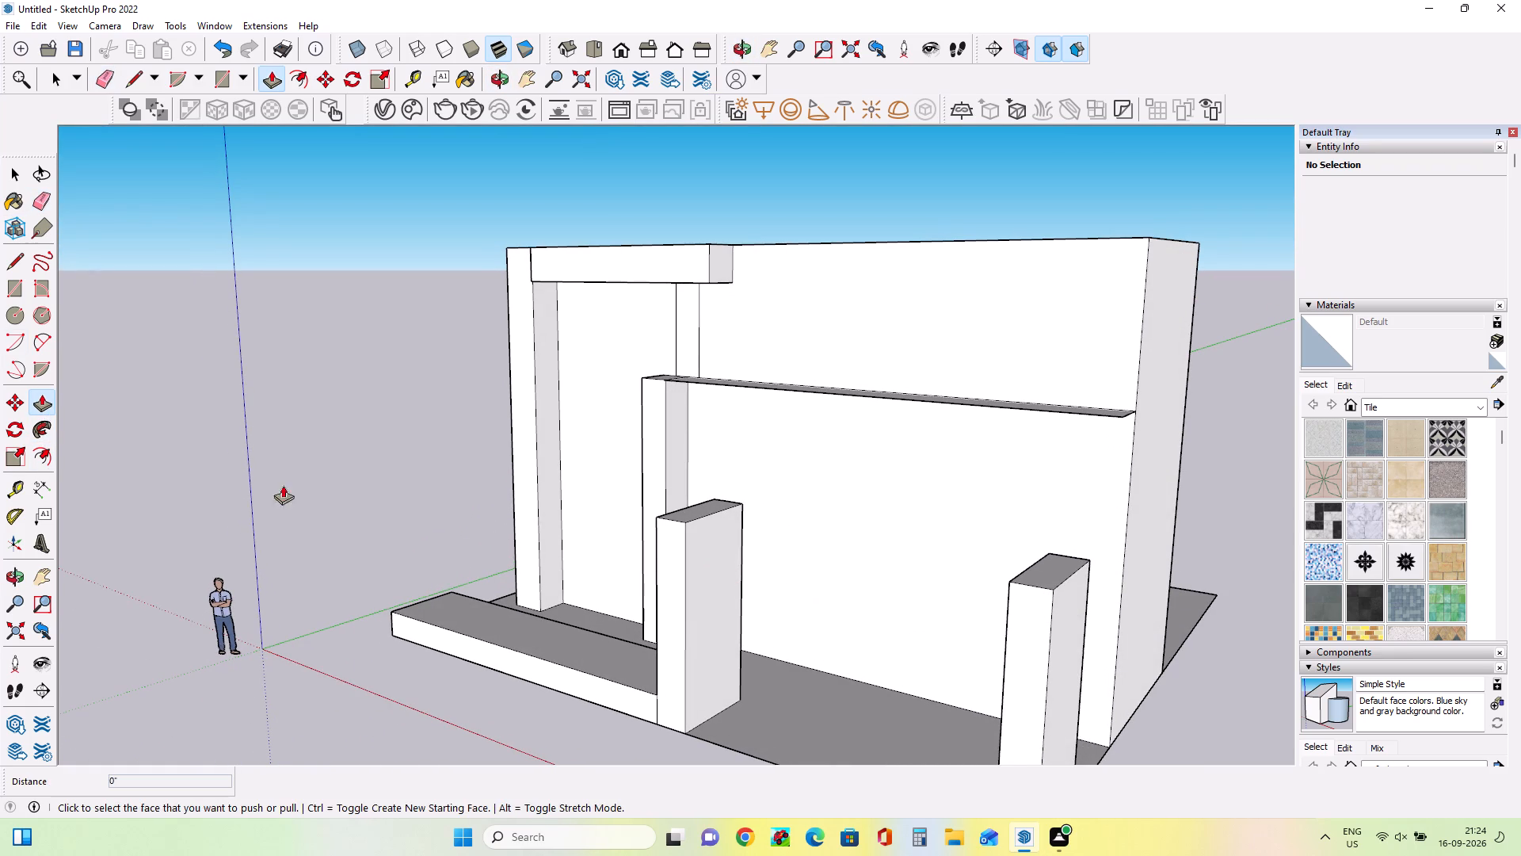
left_click(719, 618)
left_click(714, 616)
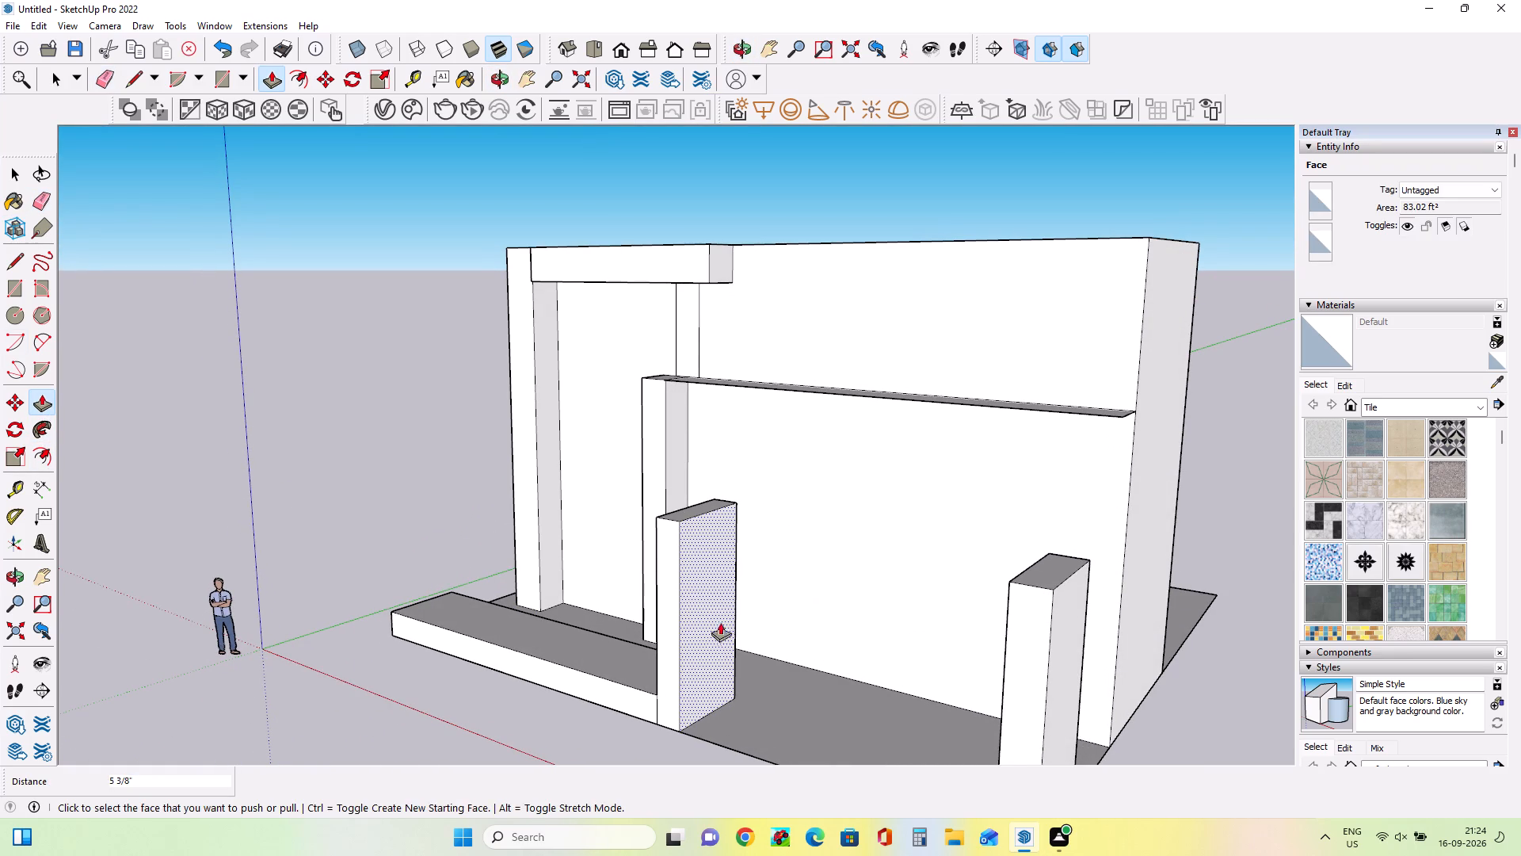
Push the far front block's inner side face inward about 8 1/16" to thin it.
middle_click_drag(748, 652, 1169, 656)
left_click(1065, 571)
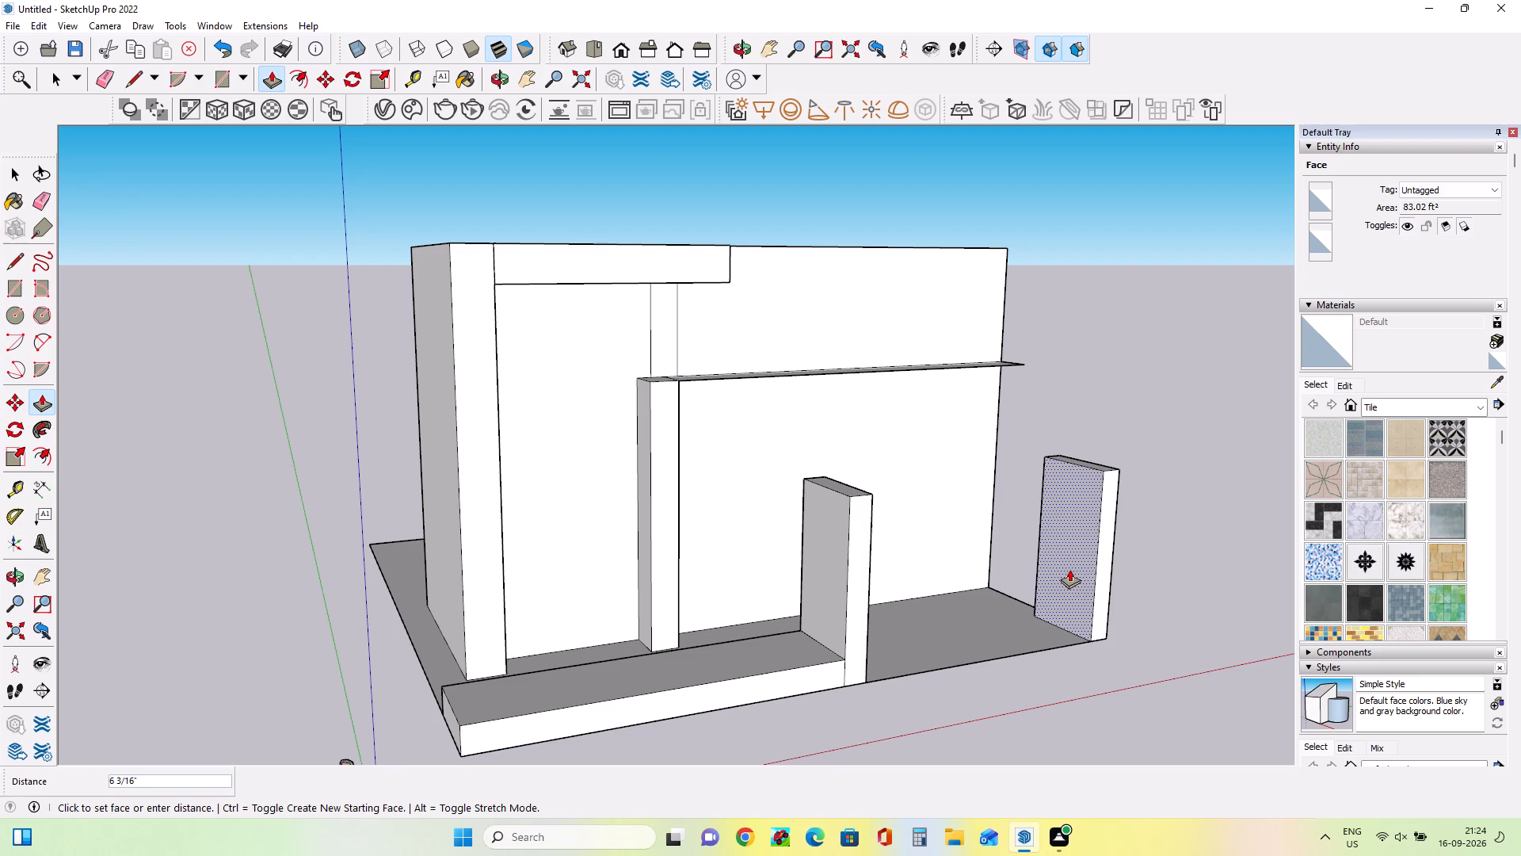
left_click(1071, 569)
Extrude the thin mid-level ledge downward 2'8 5/16" to form a beam beside the shorter column.
middle_click_drag(1104, 614, 917, 617)
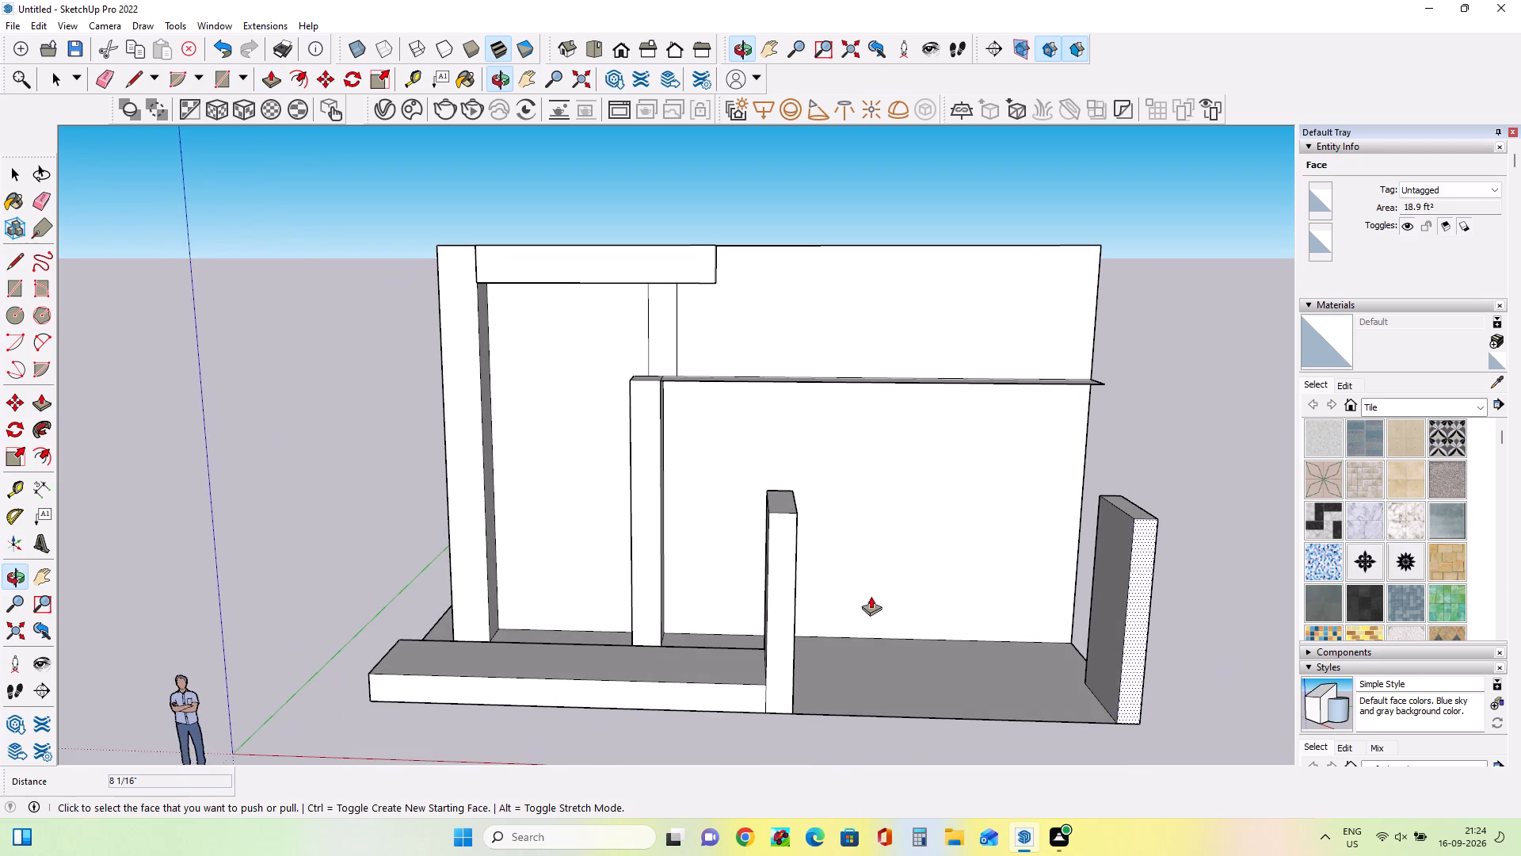
scroll(879, 582, "down", 5)
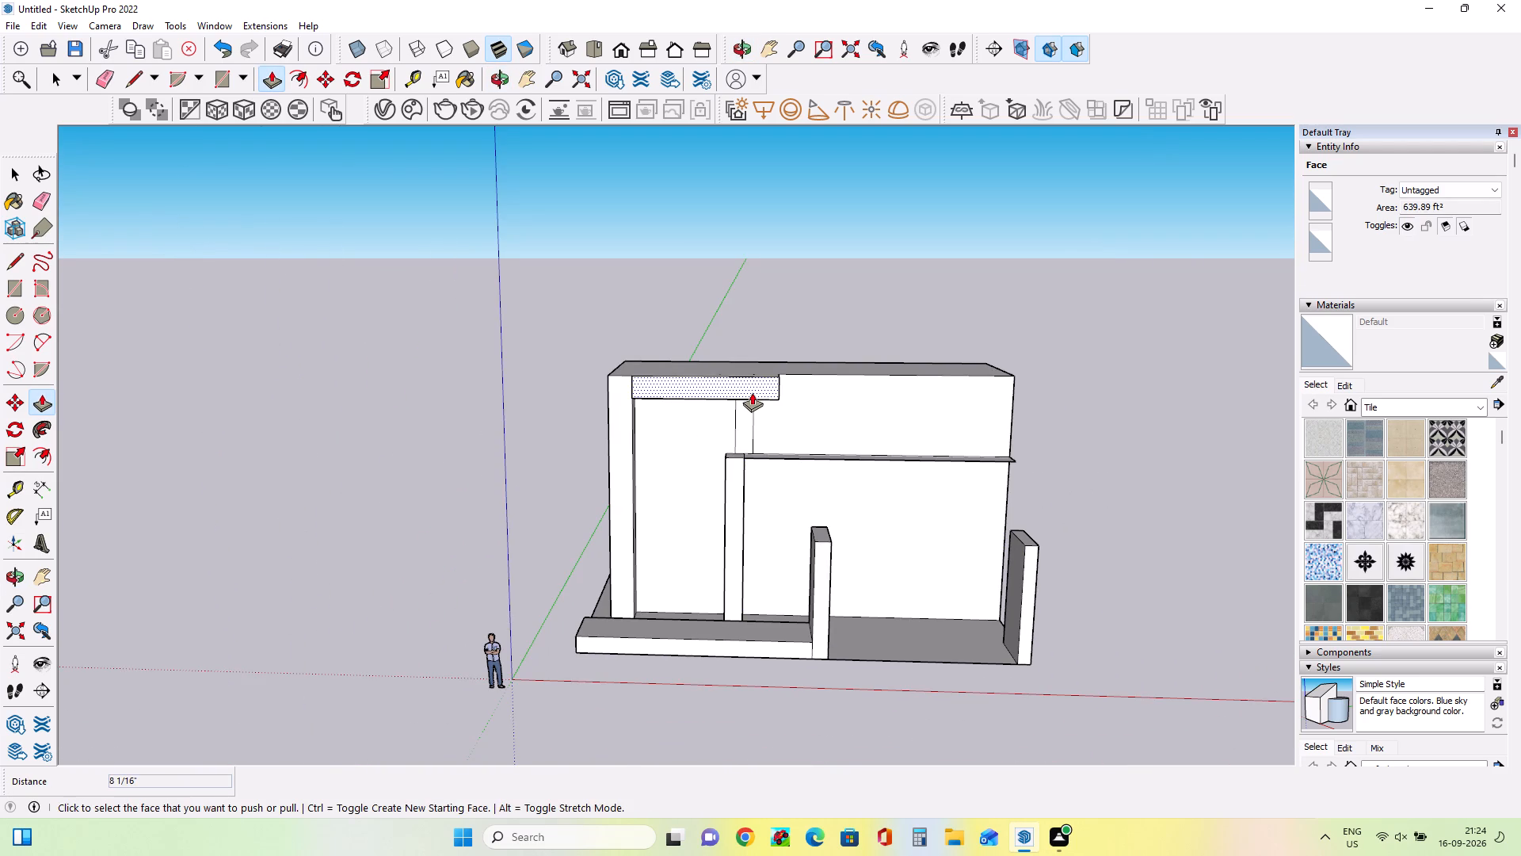
middle_click_drag(750, 506, 785, 545)
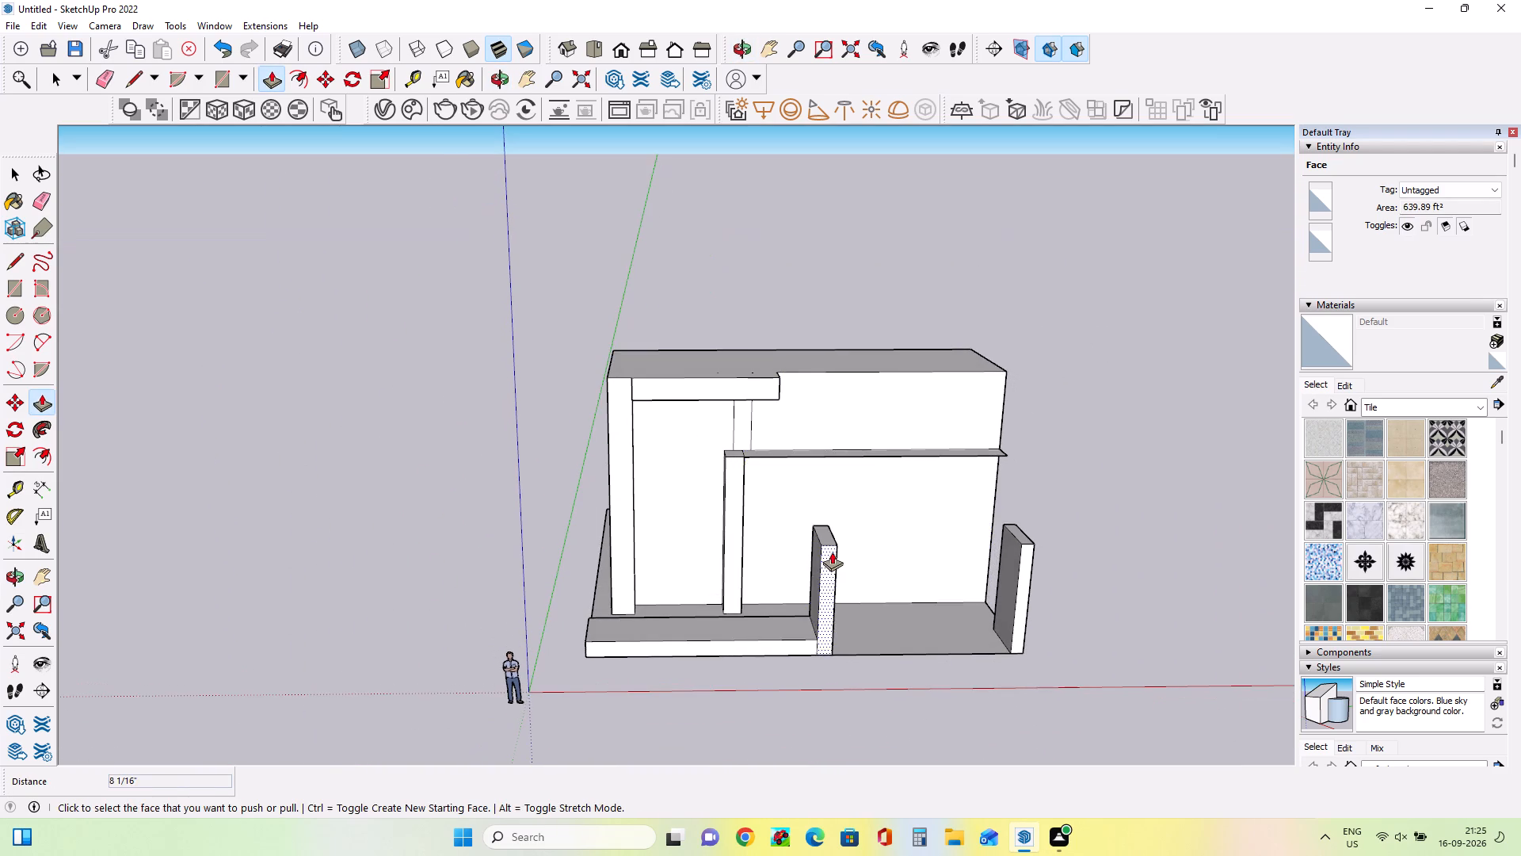
middle_click_drag(835, 557, 852, 585)
left_click(814, 452)
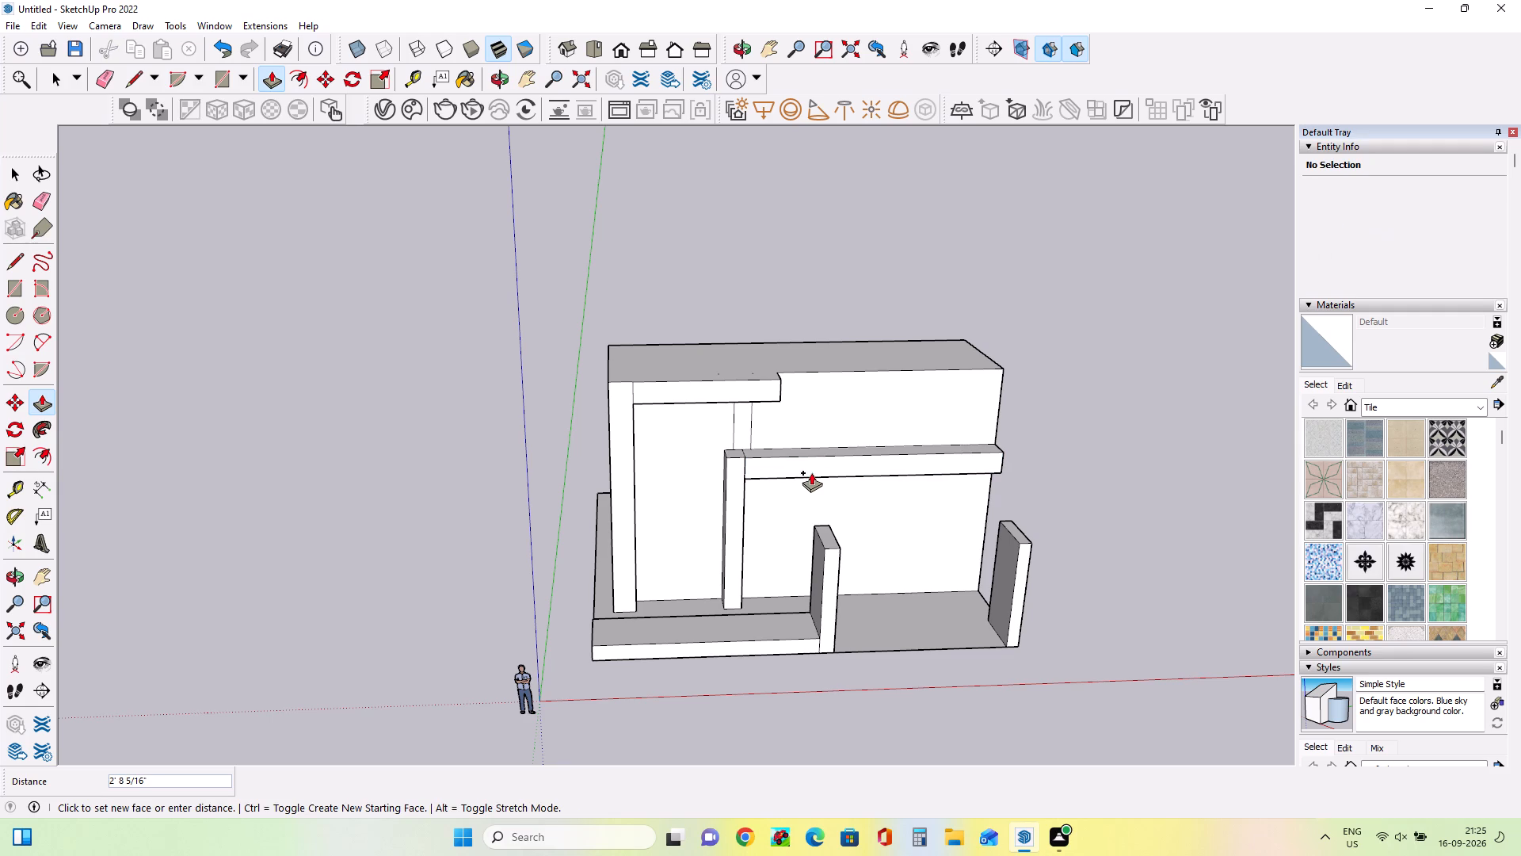
left_click(811, 472)
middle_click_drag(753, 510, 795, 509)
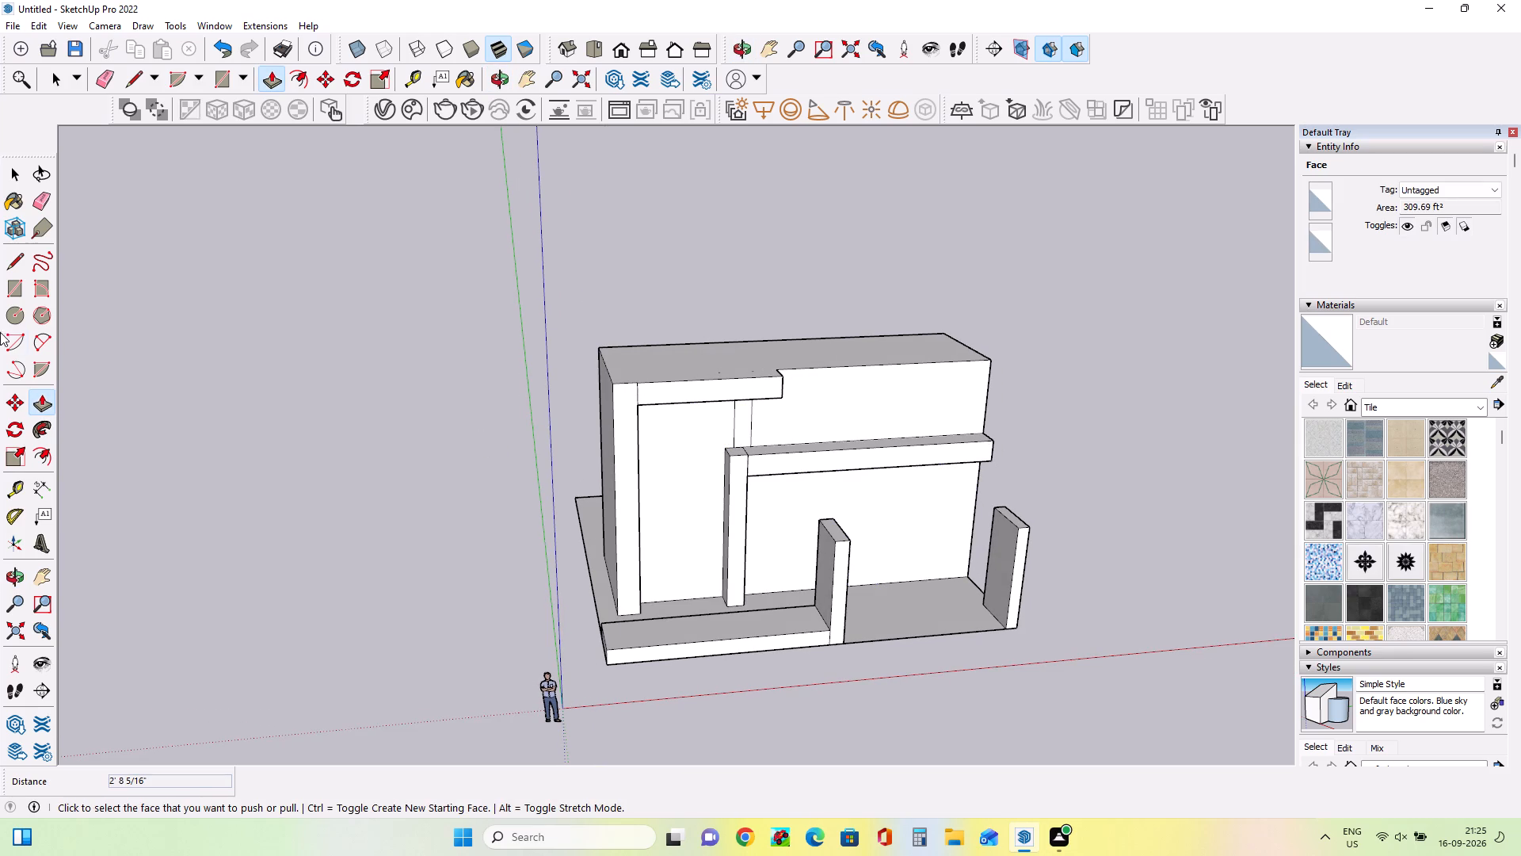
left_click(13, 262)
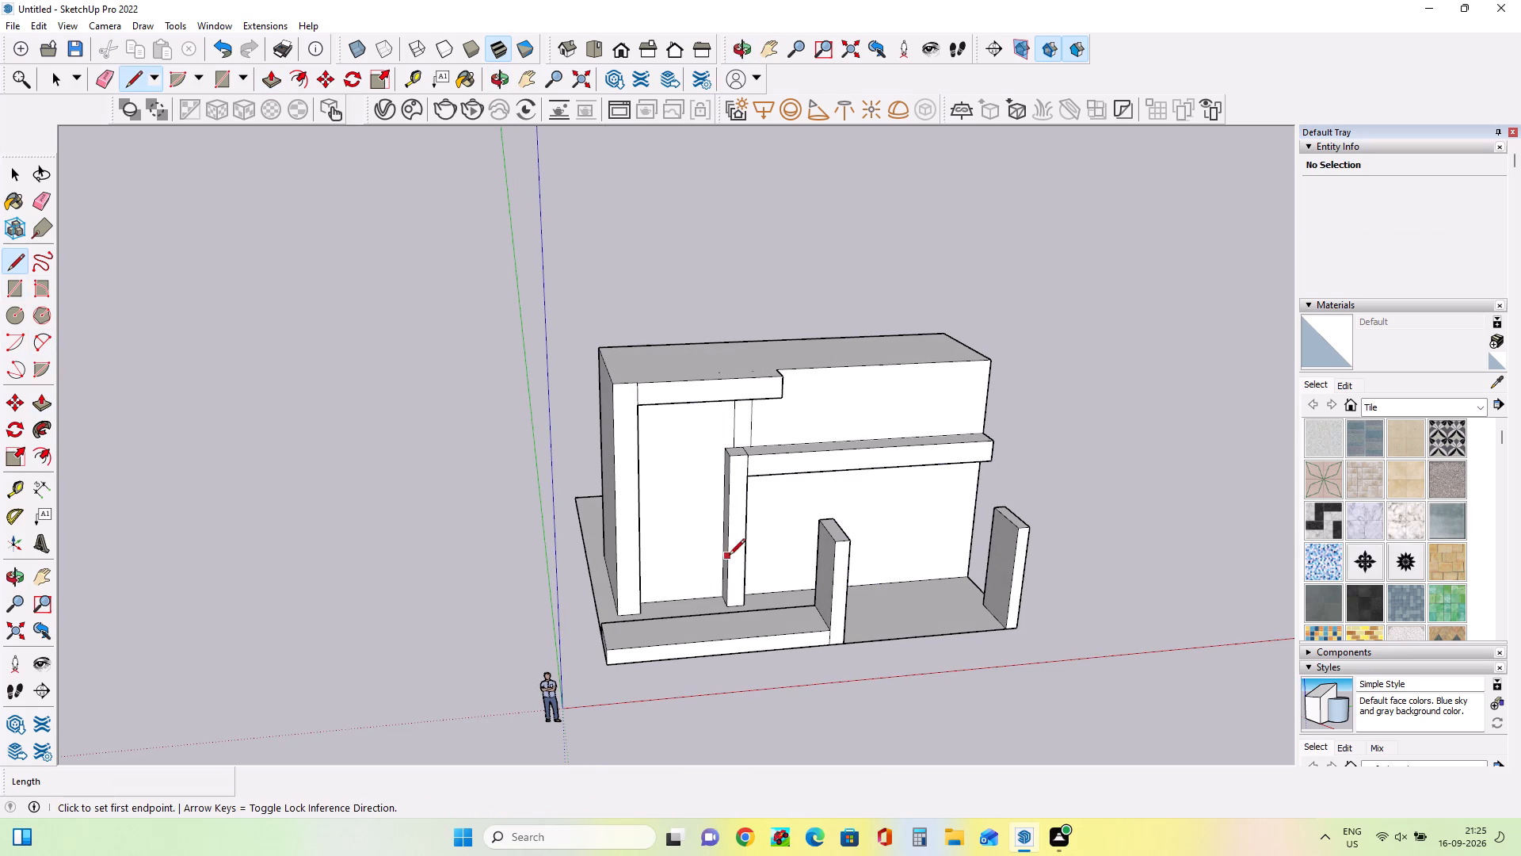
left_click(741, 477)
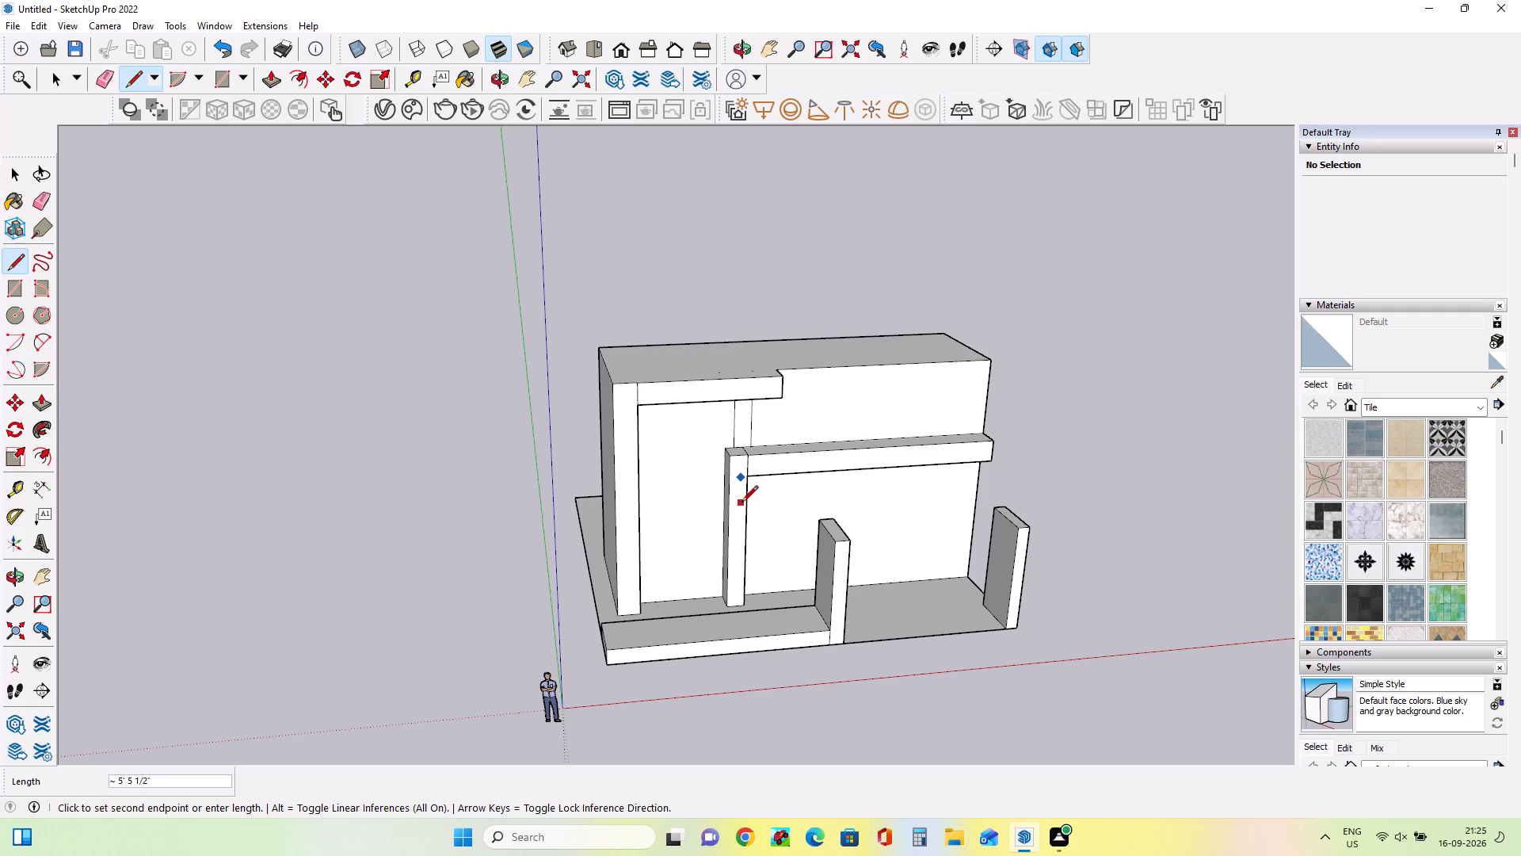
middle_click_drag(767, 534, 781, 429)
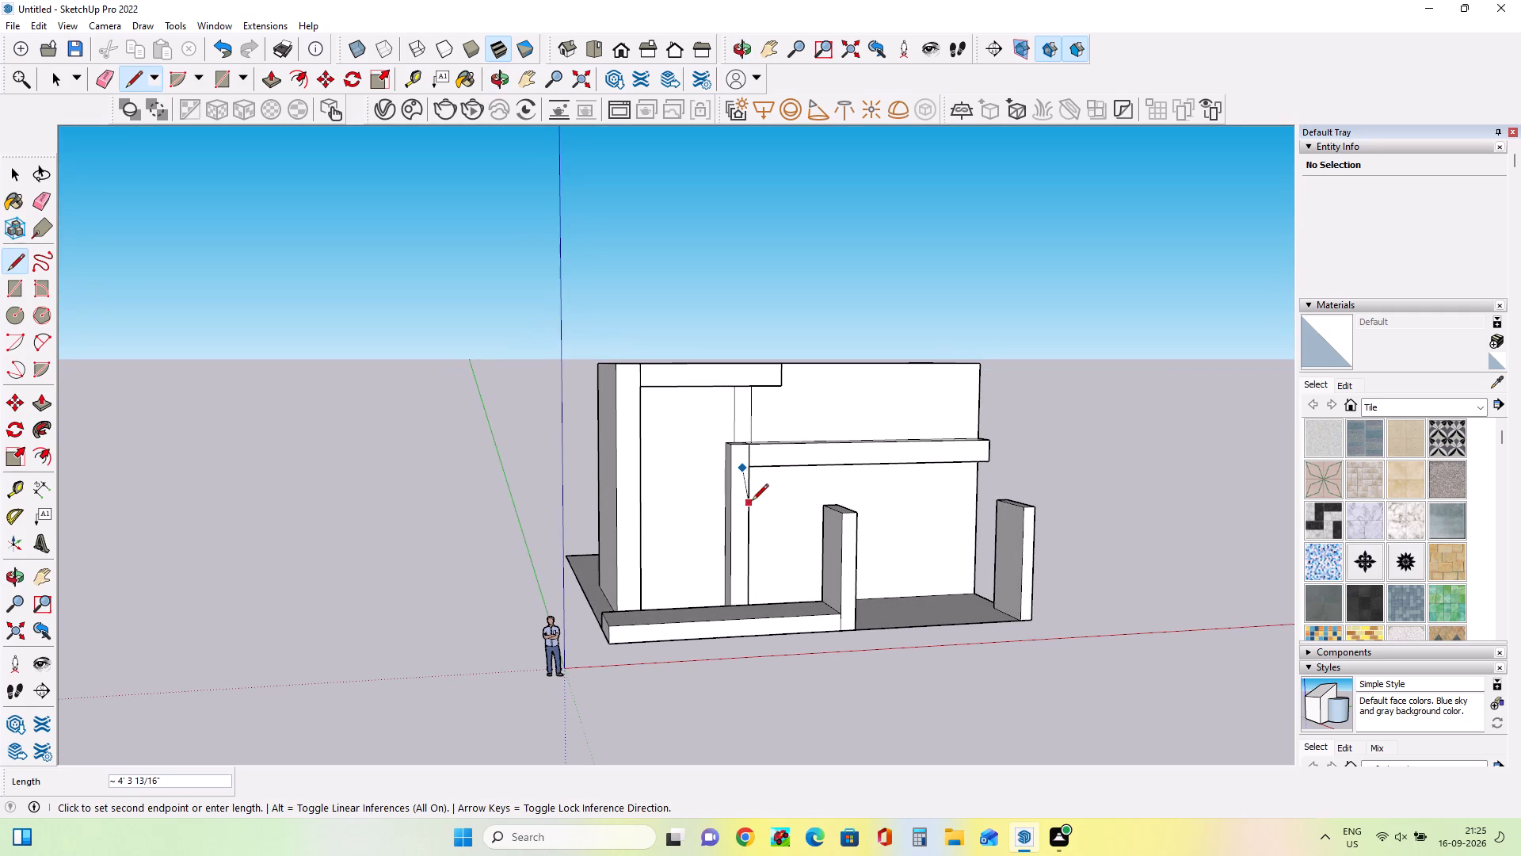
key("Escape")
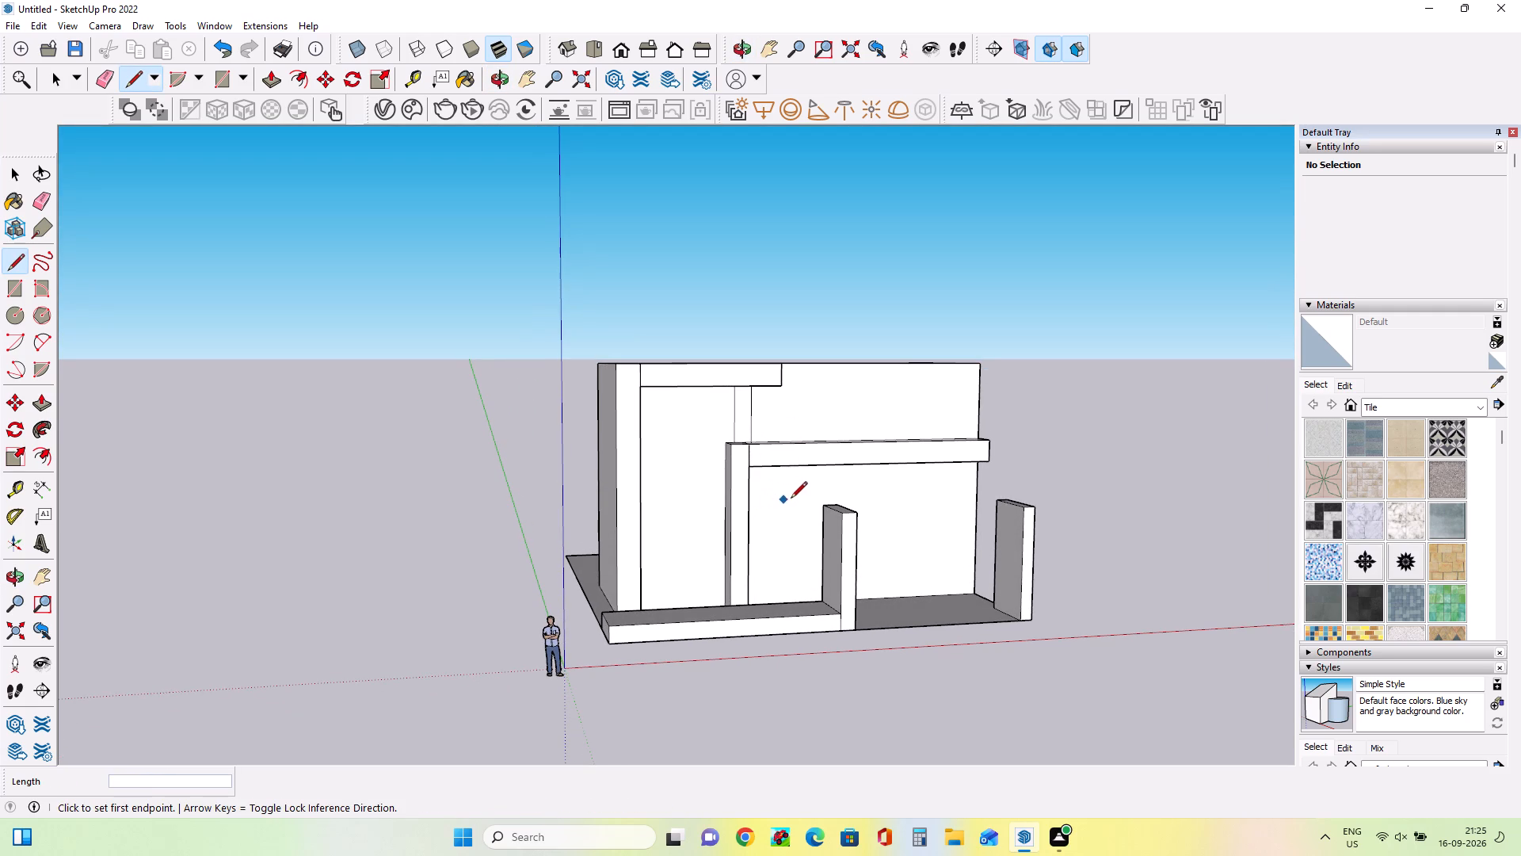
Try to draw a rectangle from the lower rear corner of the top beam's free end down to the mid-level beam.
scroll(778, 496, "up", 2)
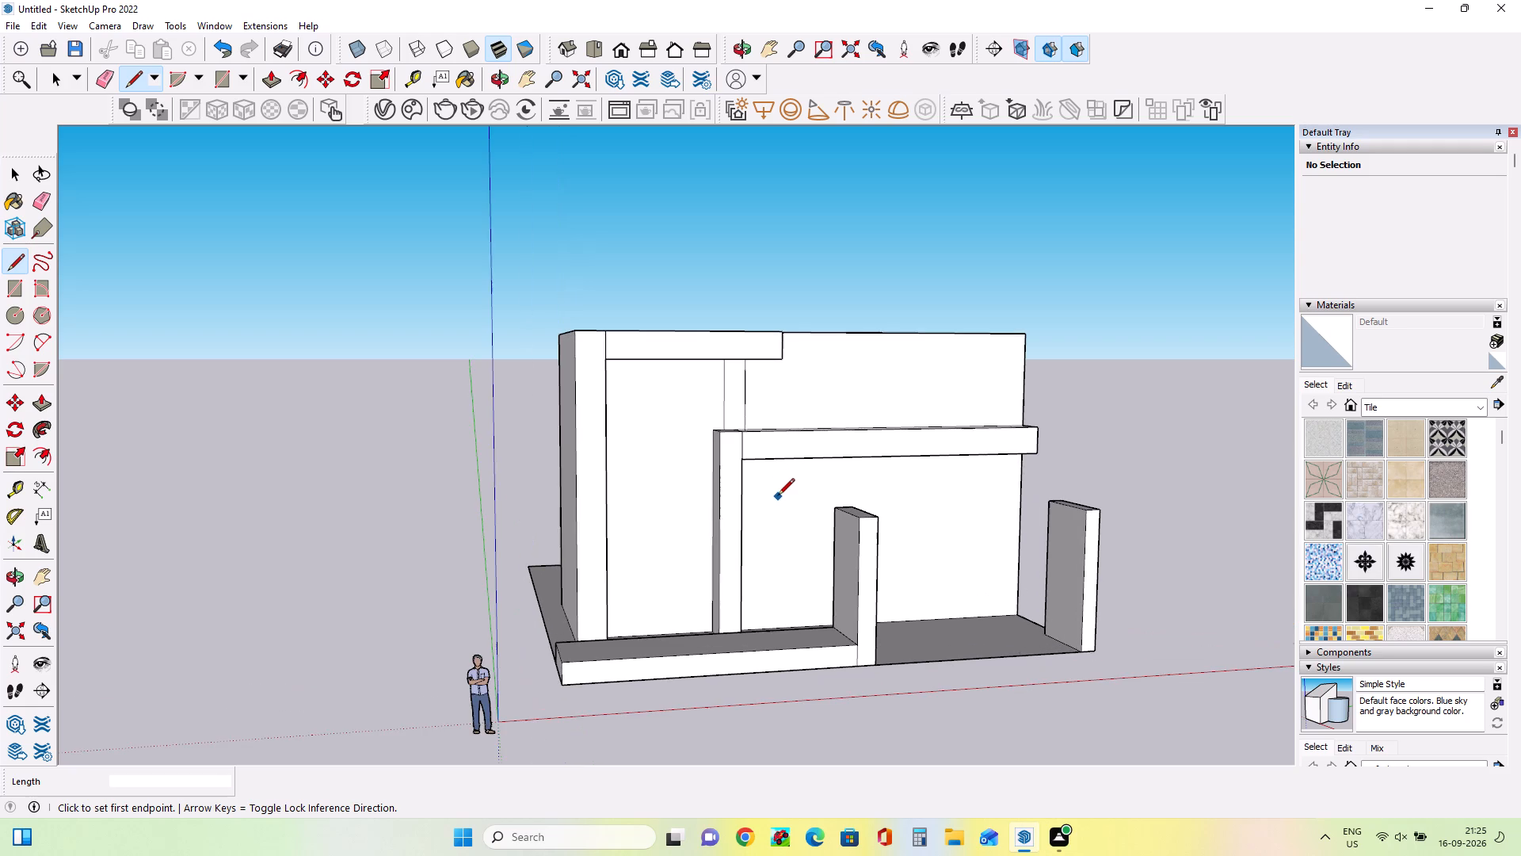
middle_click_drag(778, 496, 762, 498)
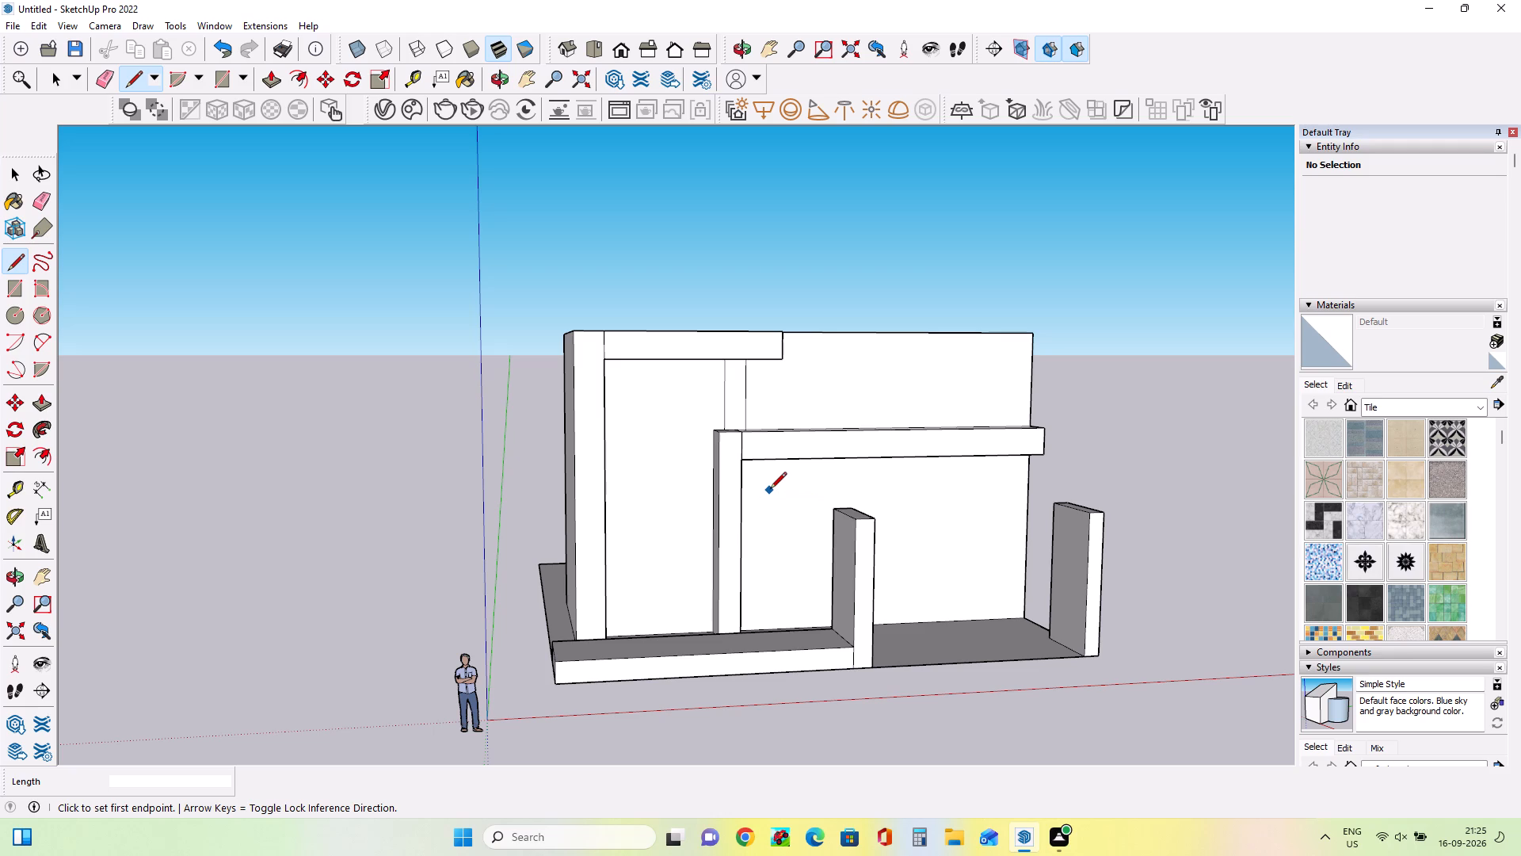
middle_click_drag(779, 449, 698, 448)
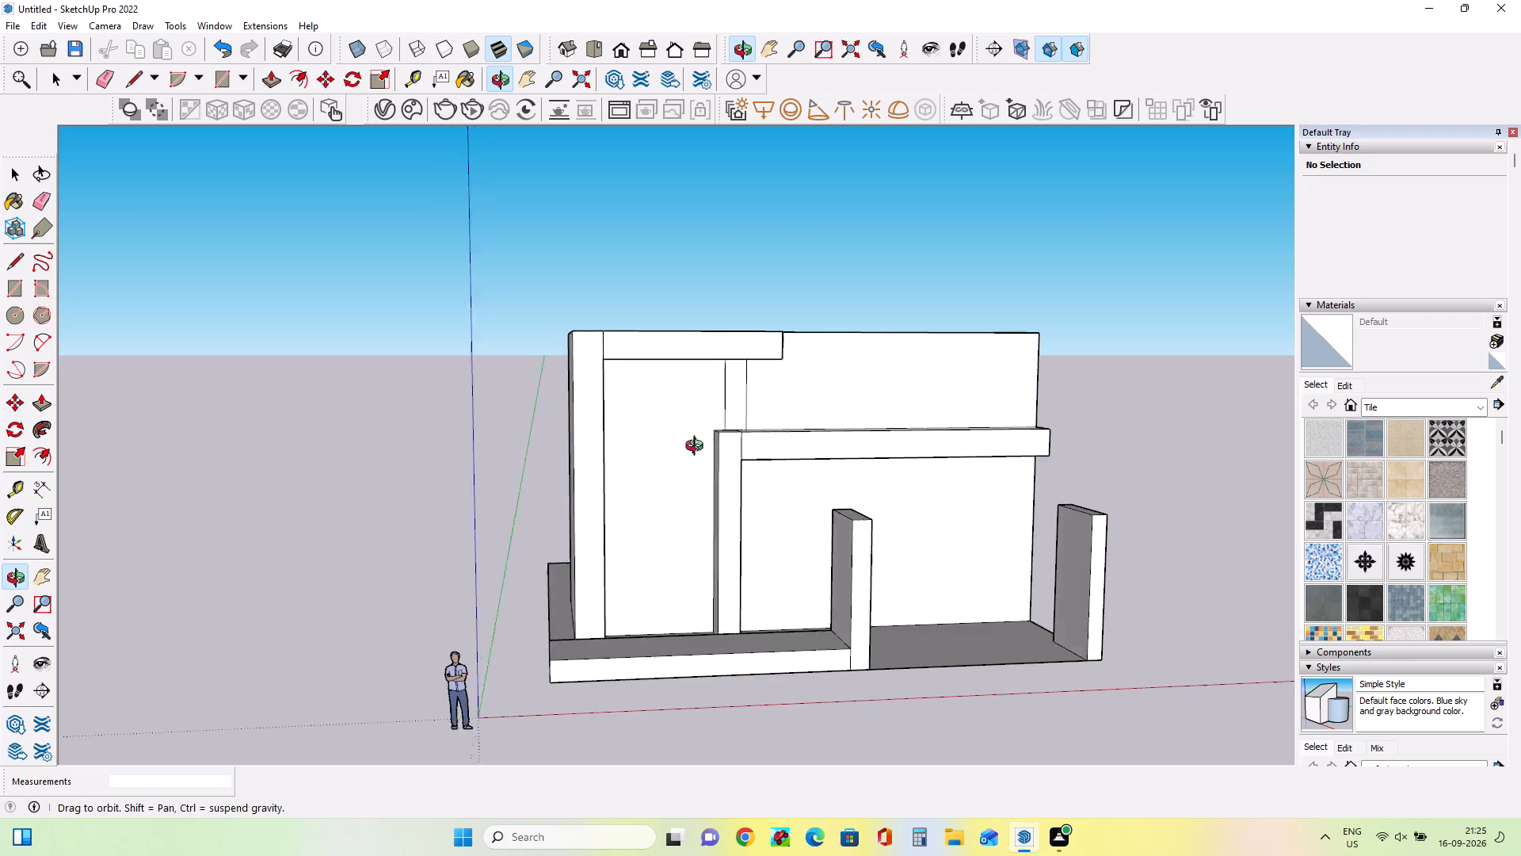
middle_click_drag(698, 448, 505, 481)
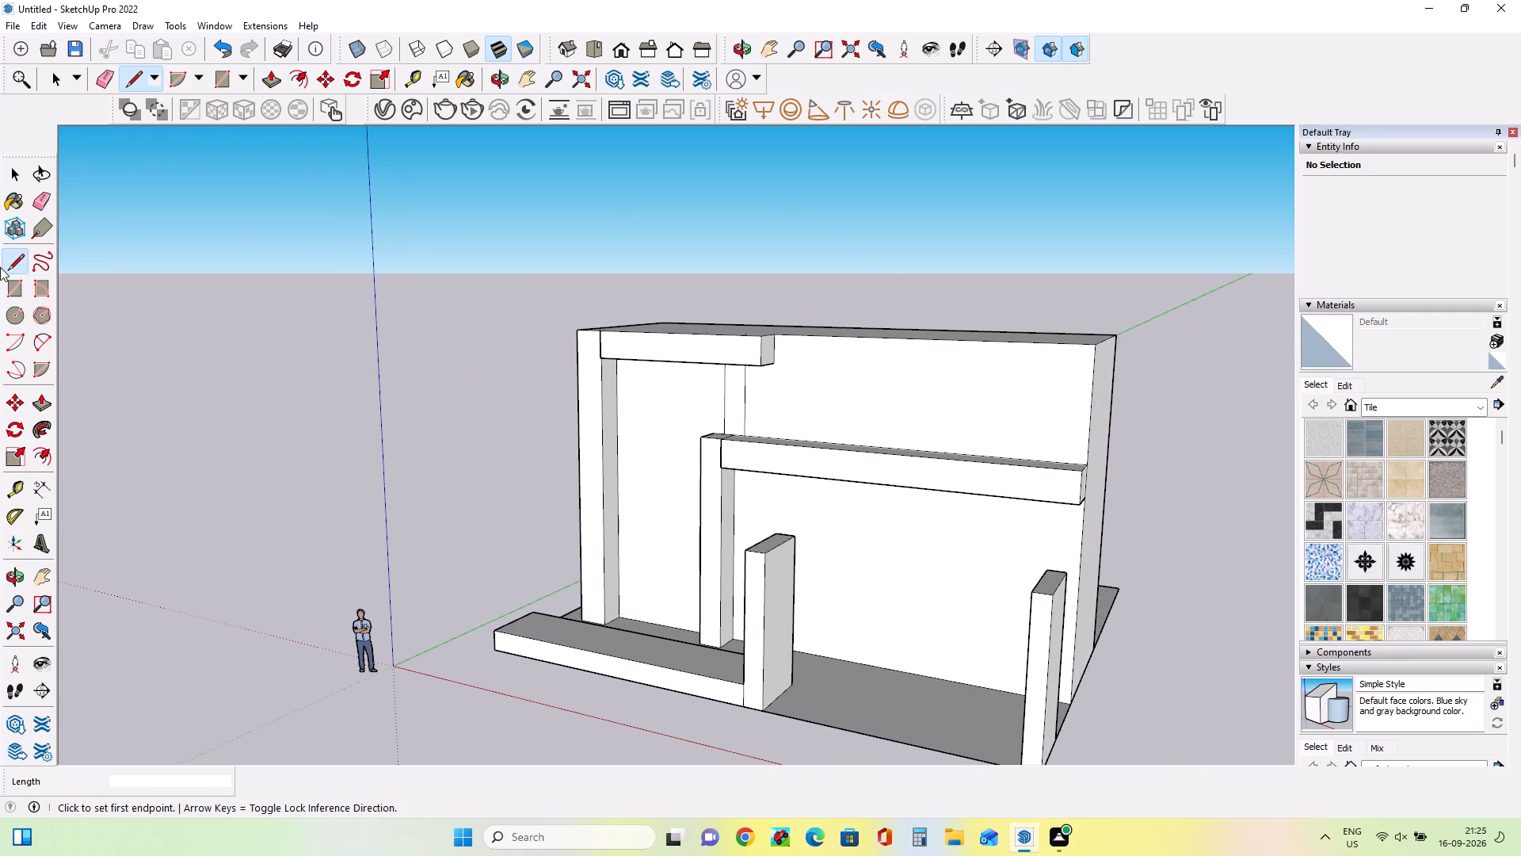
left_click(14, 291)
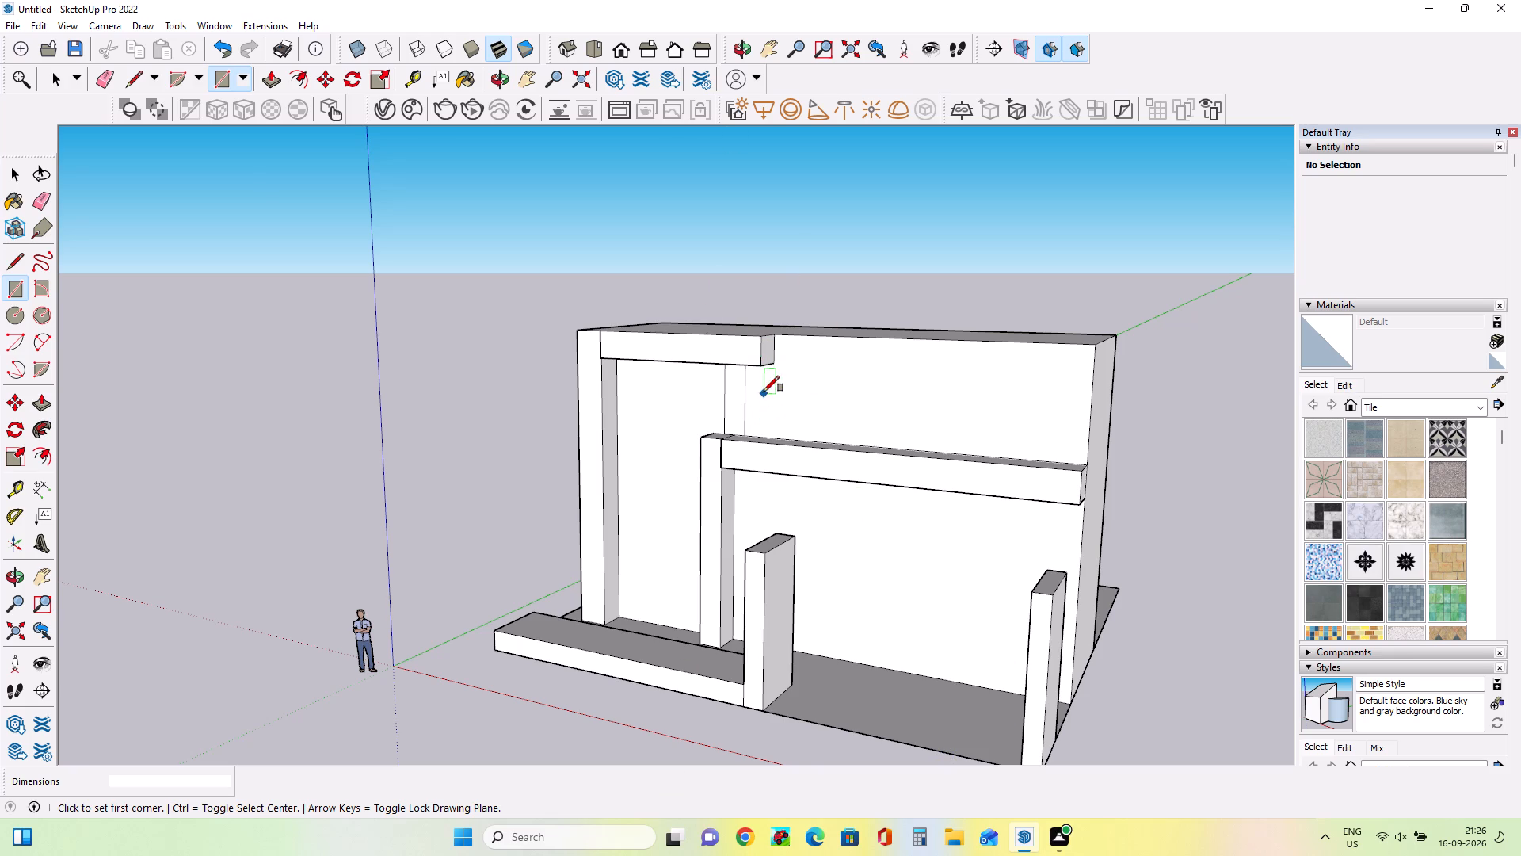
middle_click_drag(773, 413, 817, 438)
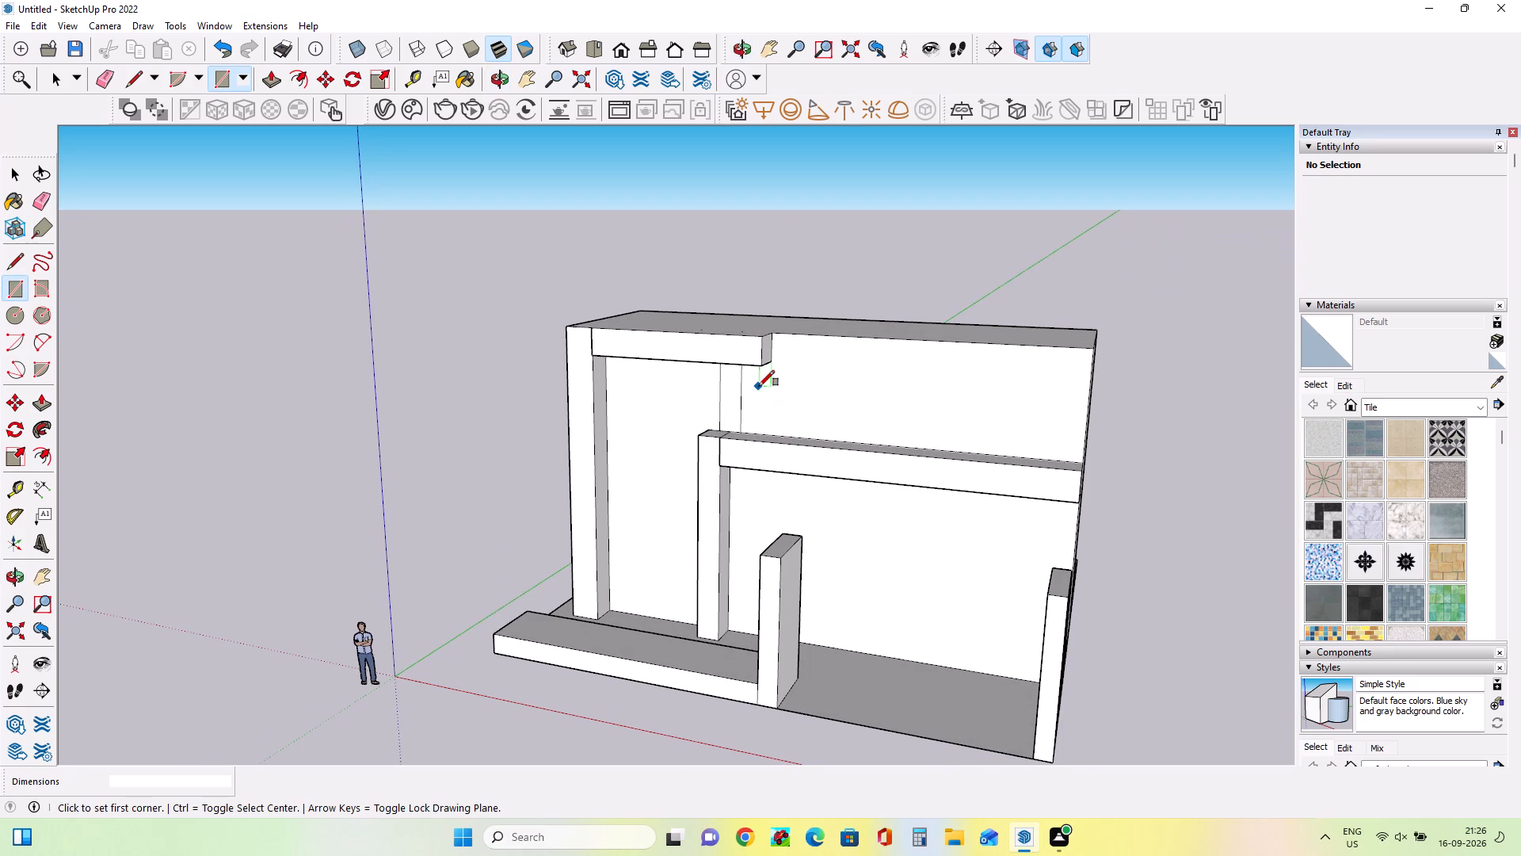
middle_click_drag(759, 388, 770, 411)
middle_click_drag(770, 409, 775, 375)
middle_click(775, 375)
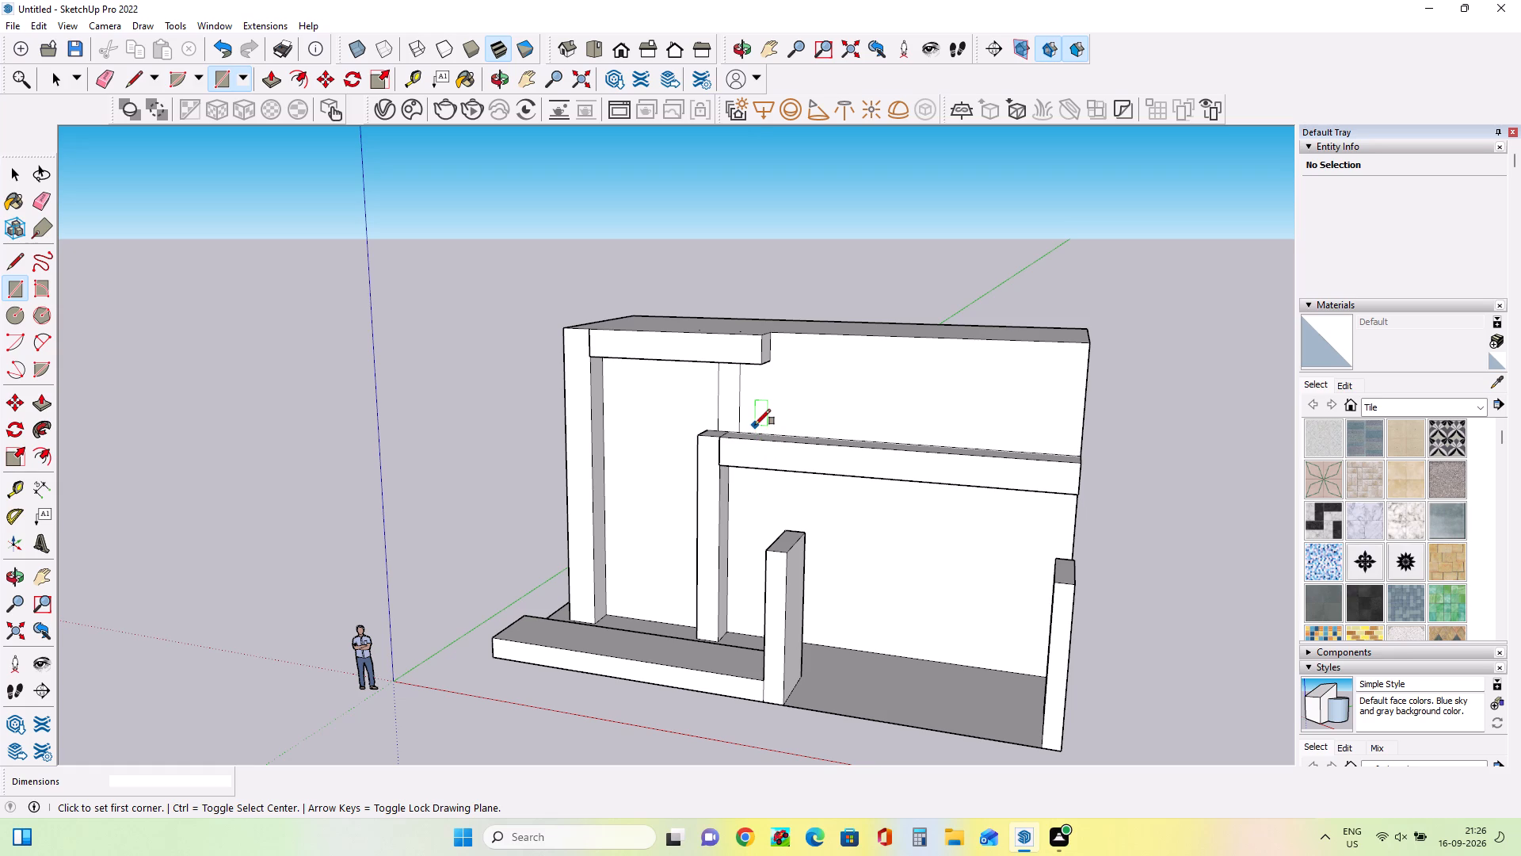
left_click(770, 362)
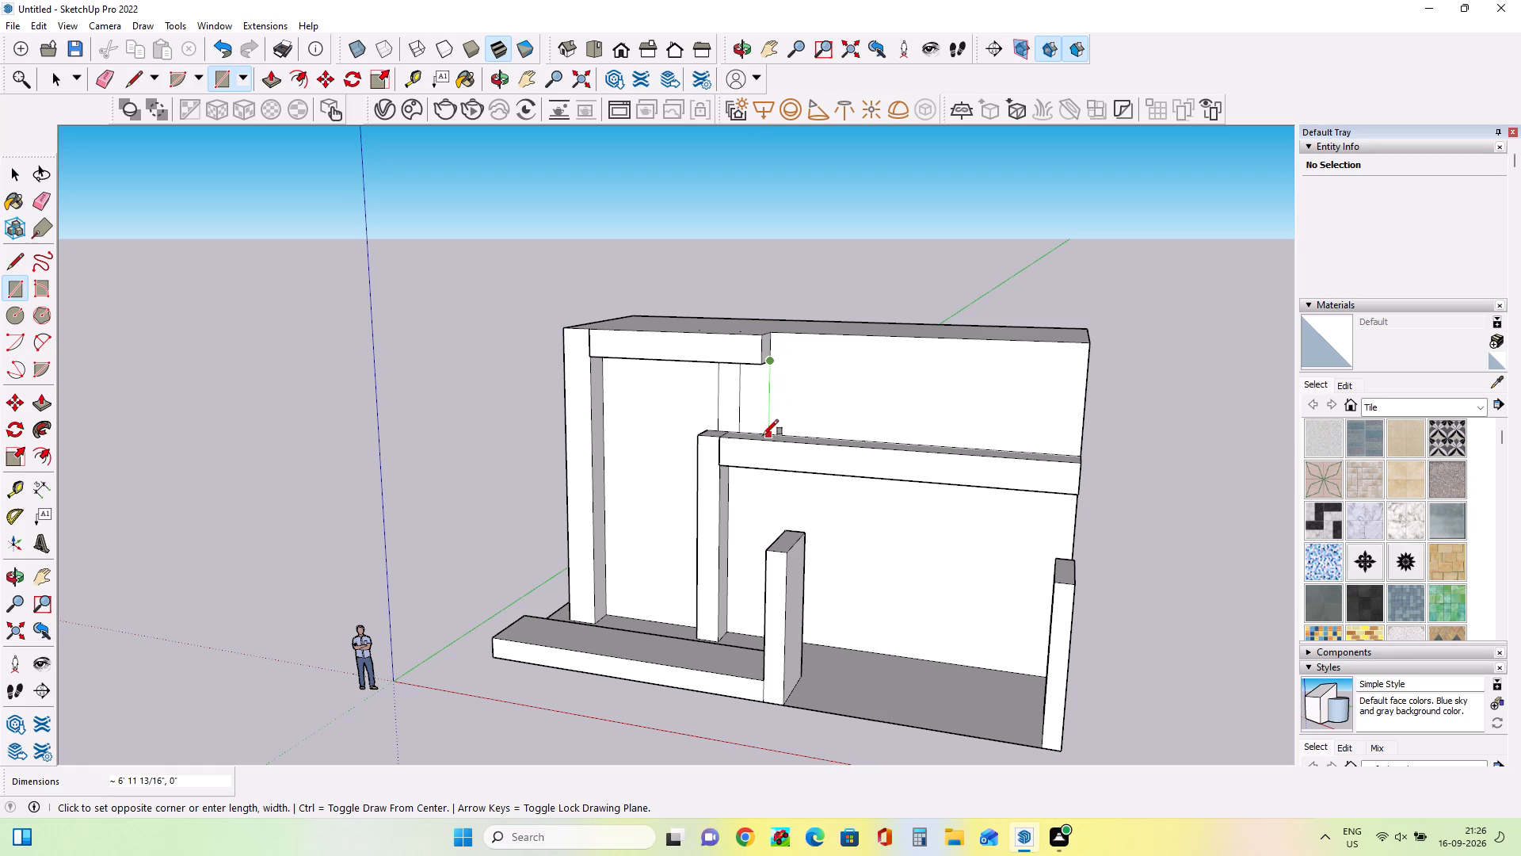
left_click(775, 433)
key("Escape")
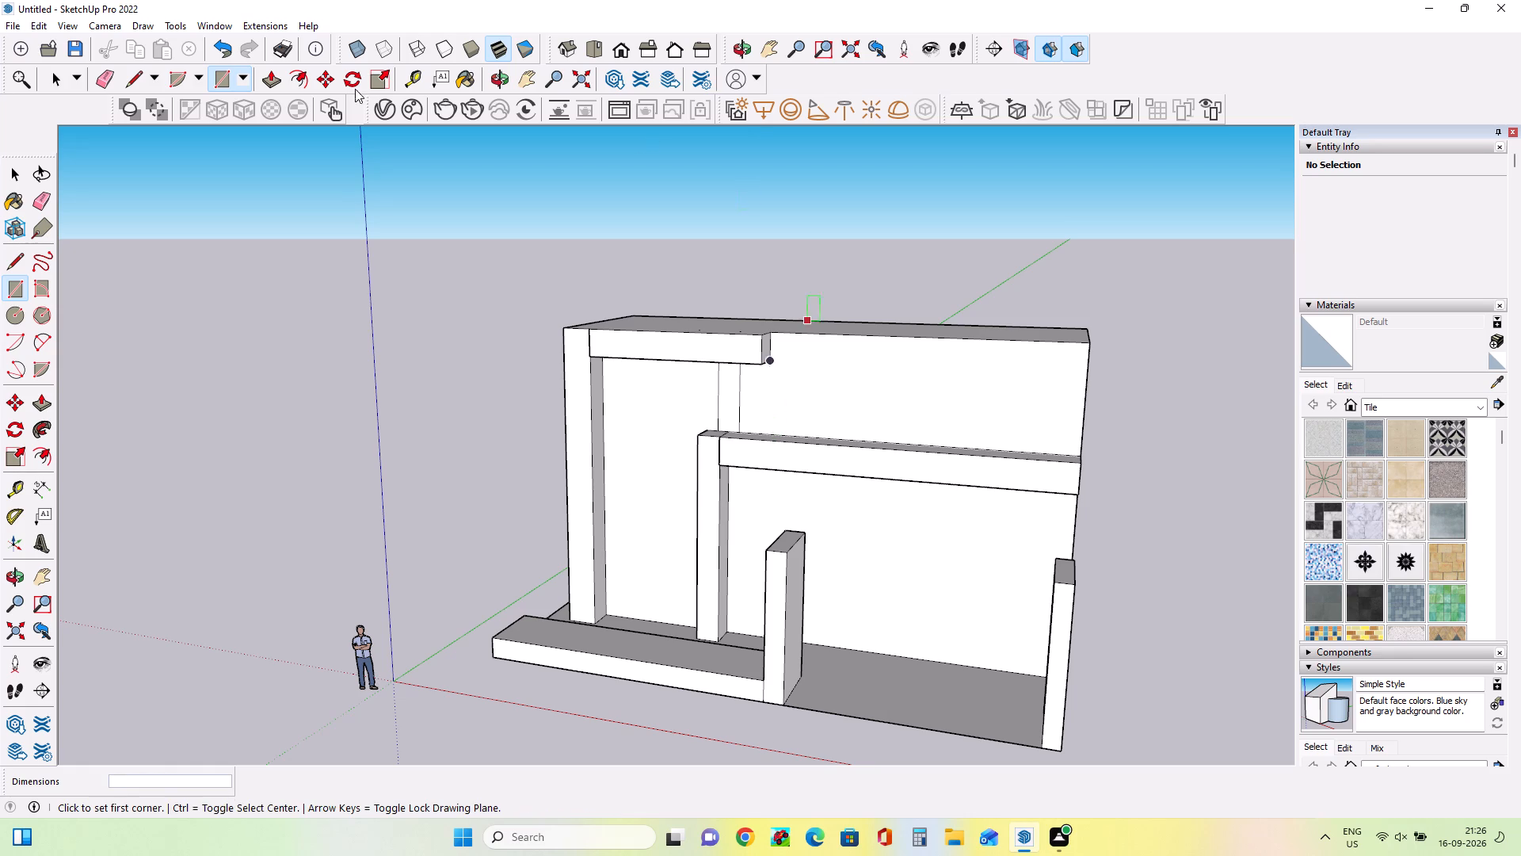
Draw a vertical line about 6' 11 13/16" long from the top beam's free-end lower rear corner down to the mid-level beam.
left_click(16, 265)
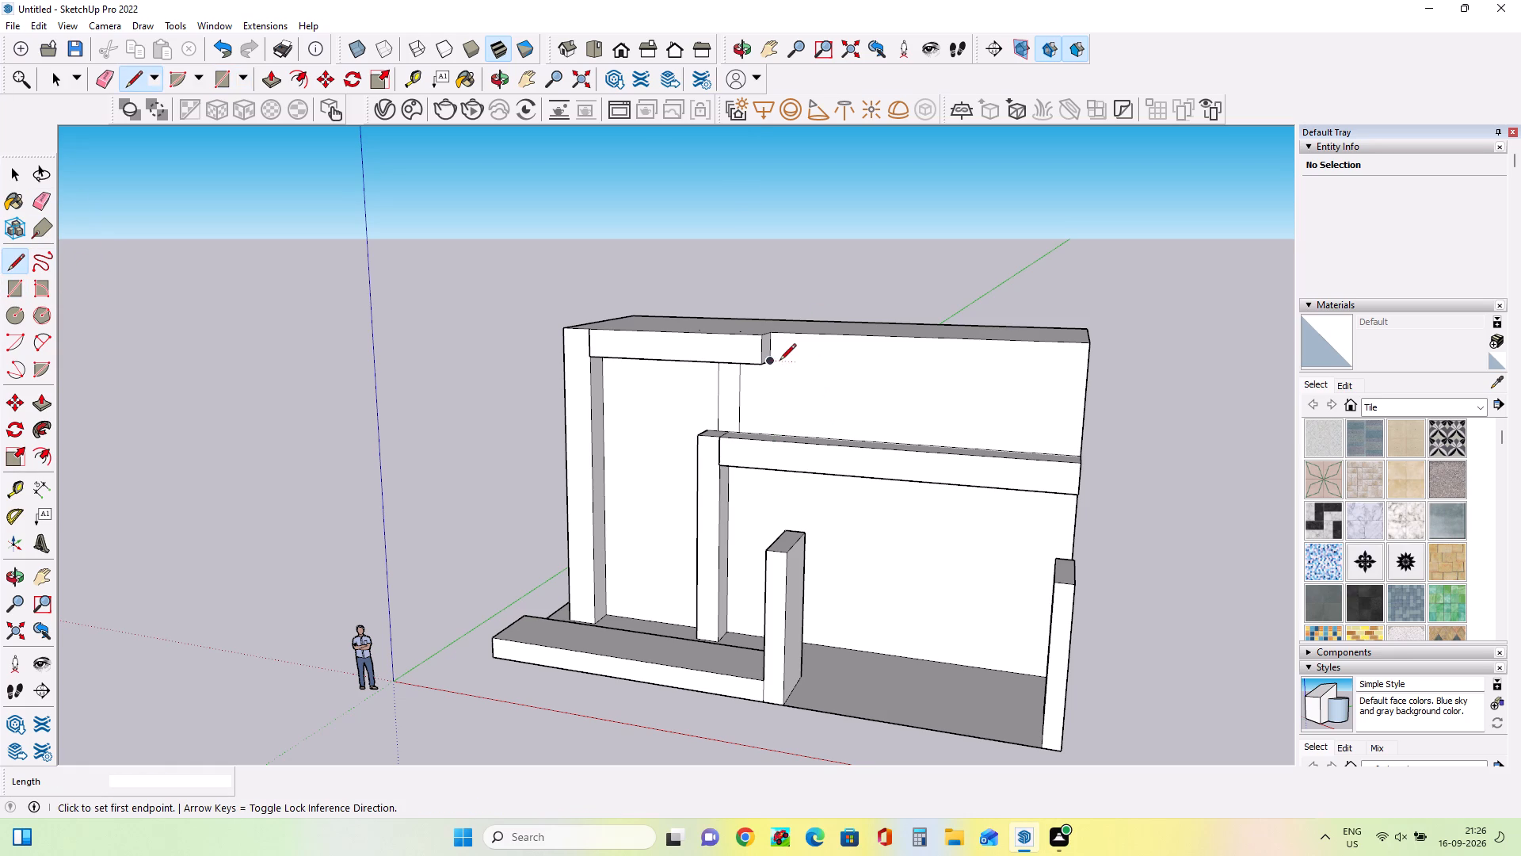
left_click(771, 361)
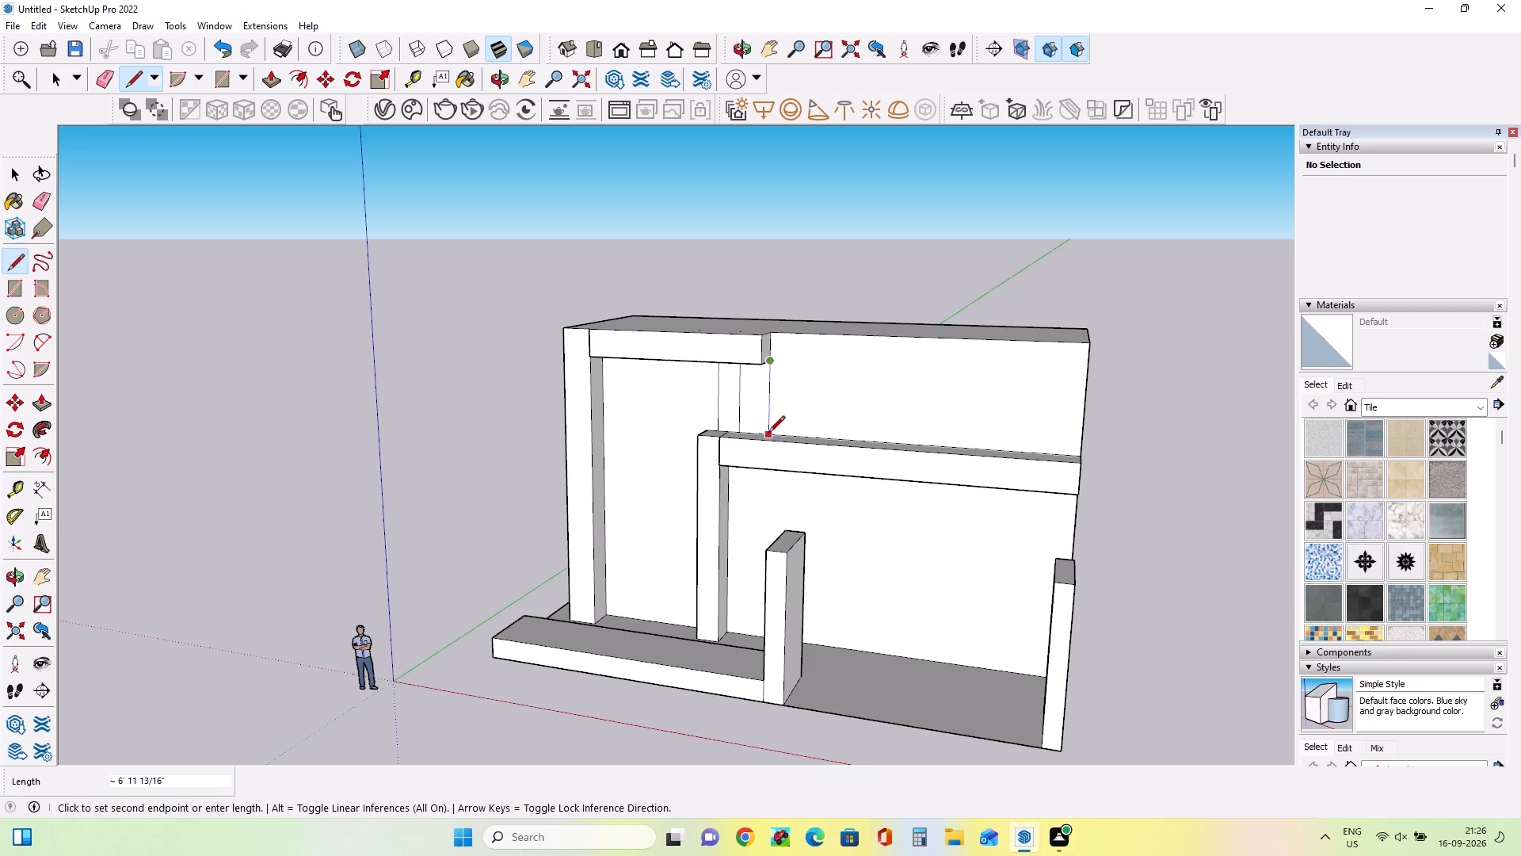
left_click(768, 434)
scroll(802, 422, "up", 6)
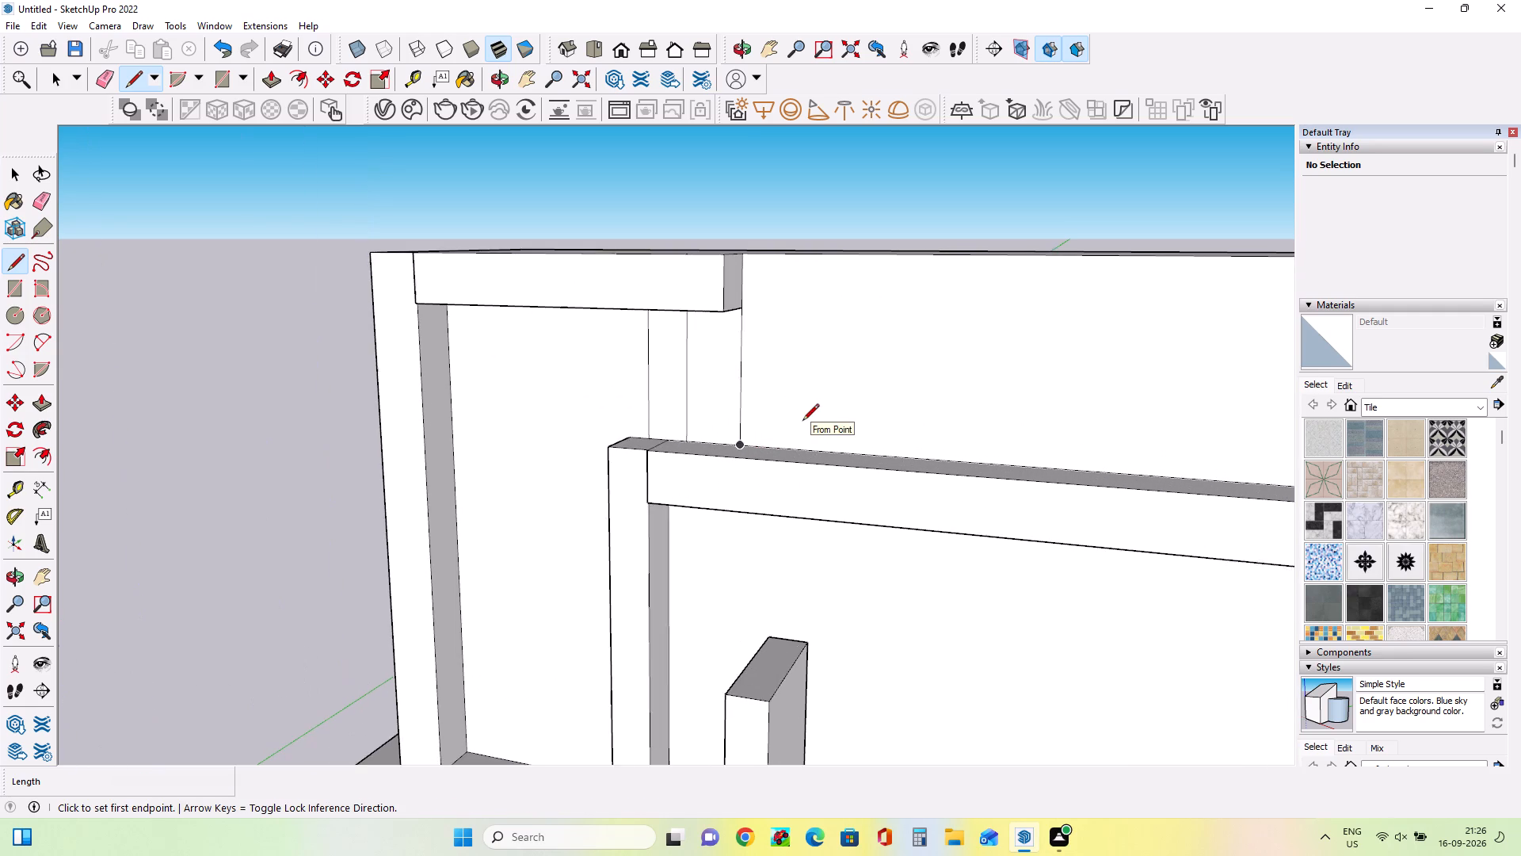
scroll(802, 422, "up", 1)
scroll(802, 422, "down", 8)
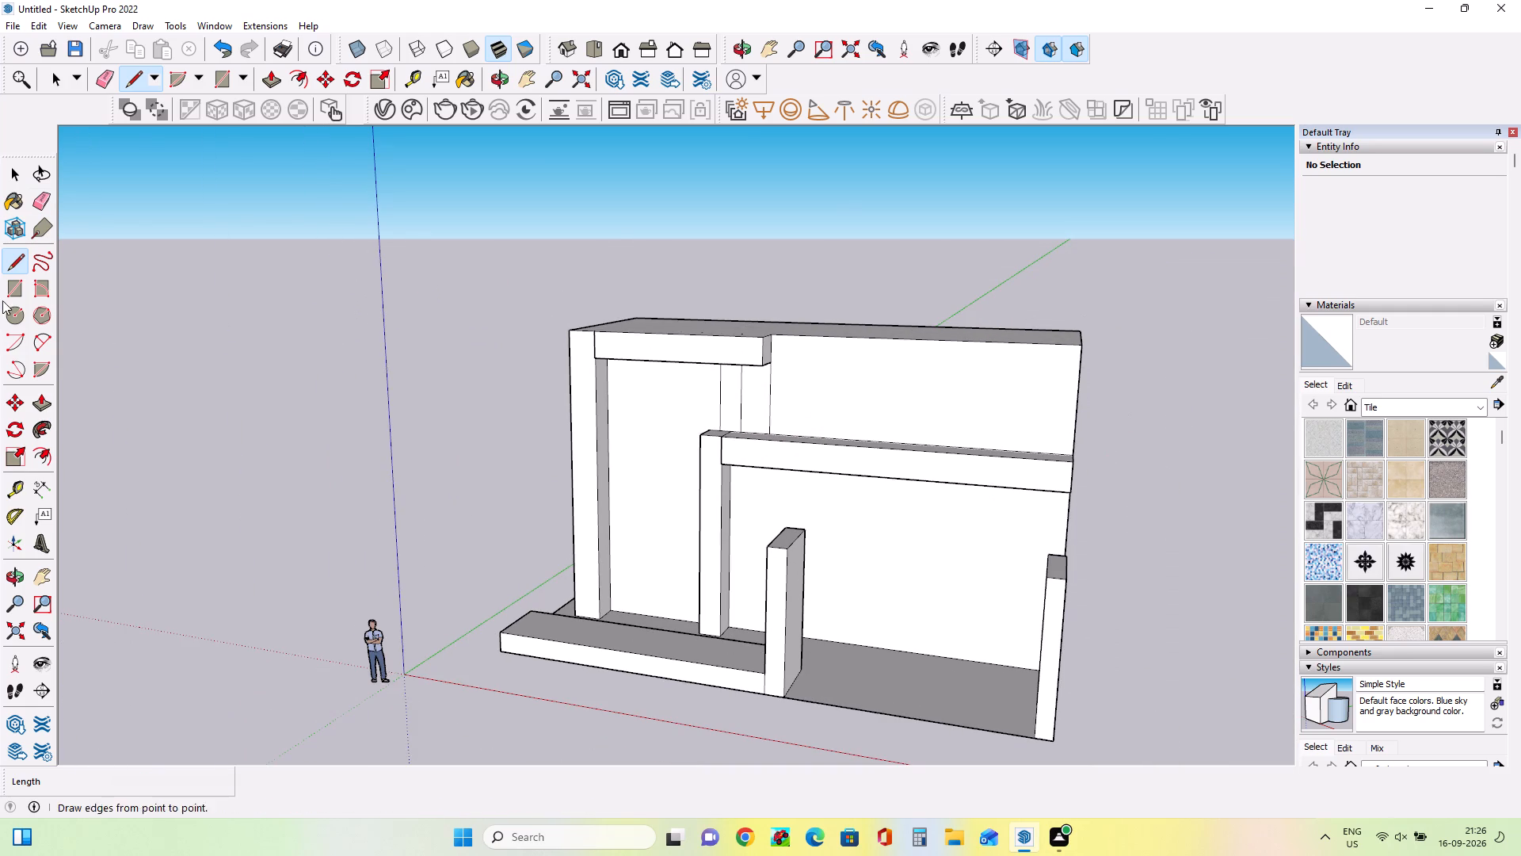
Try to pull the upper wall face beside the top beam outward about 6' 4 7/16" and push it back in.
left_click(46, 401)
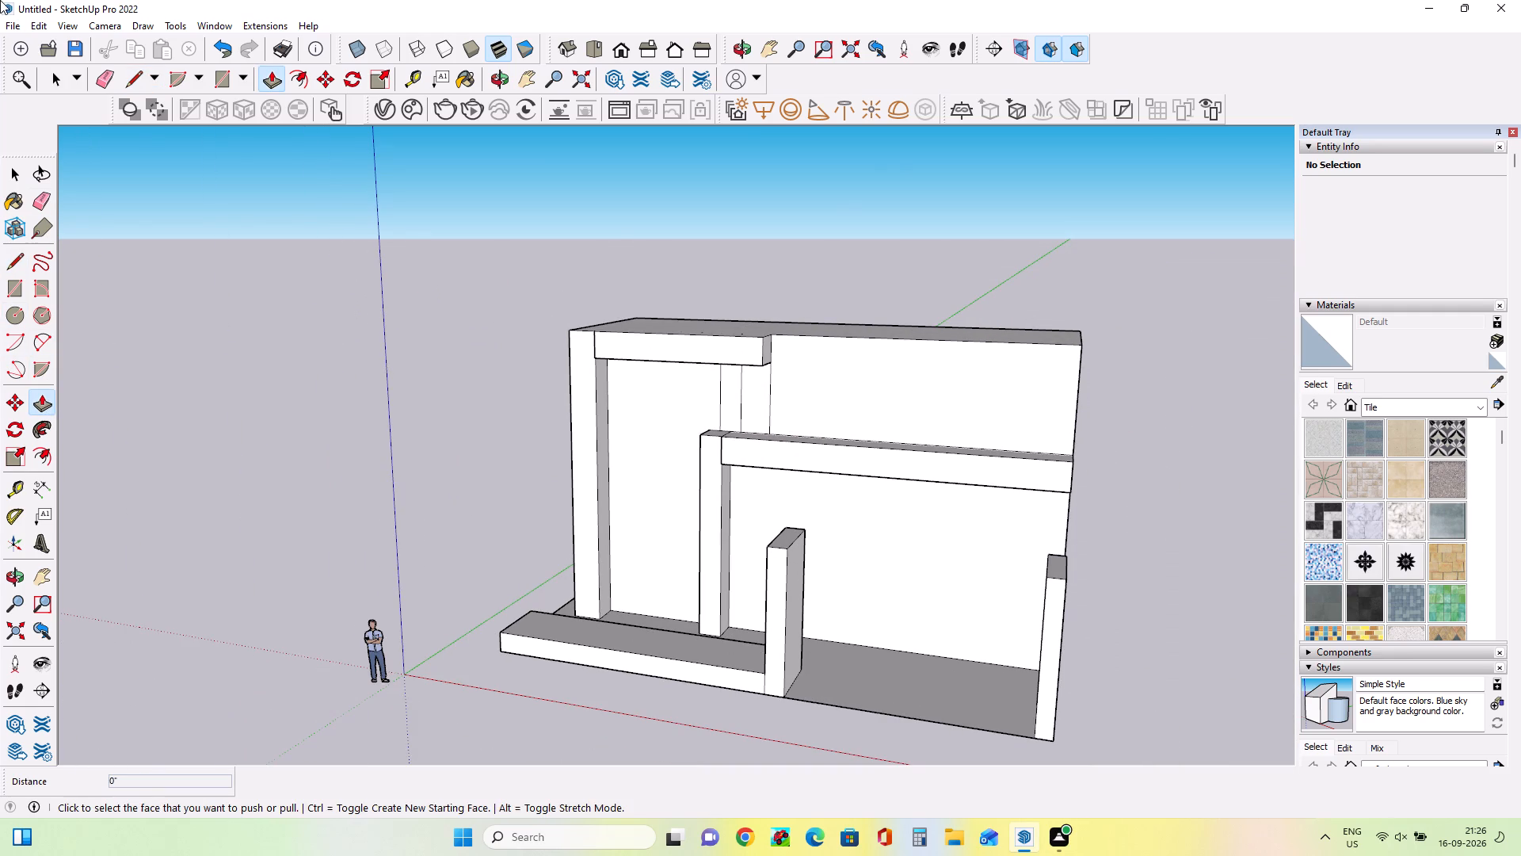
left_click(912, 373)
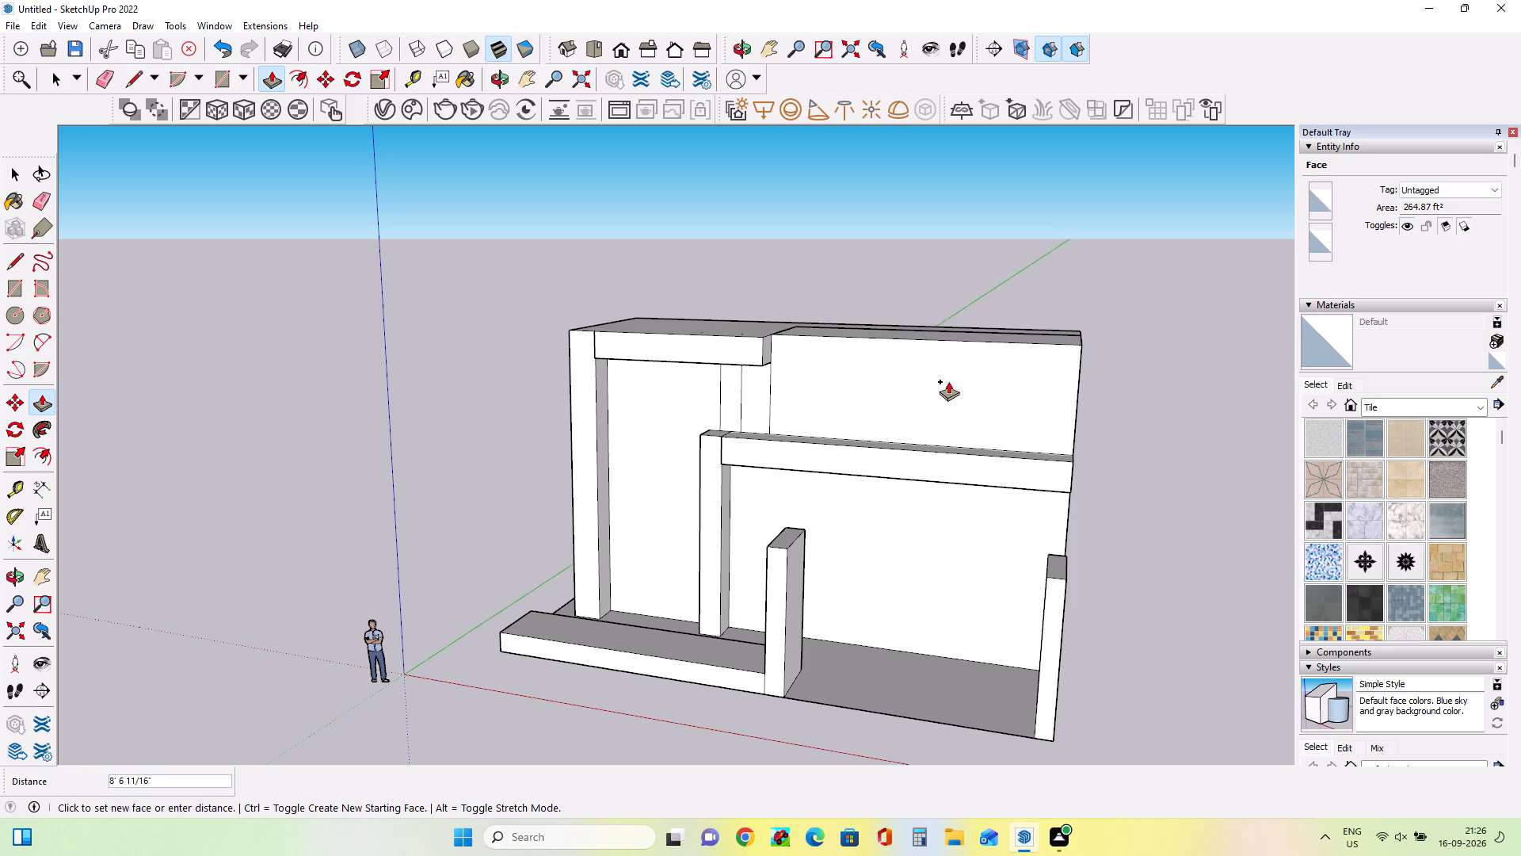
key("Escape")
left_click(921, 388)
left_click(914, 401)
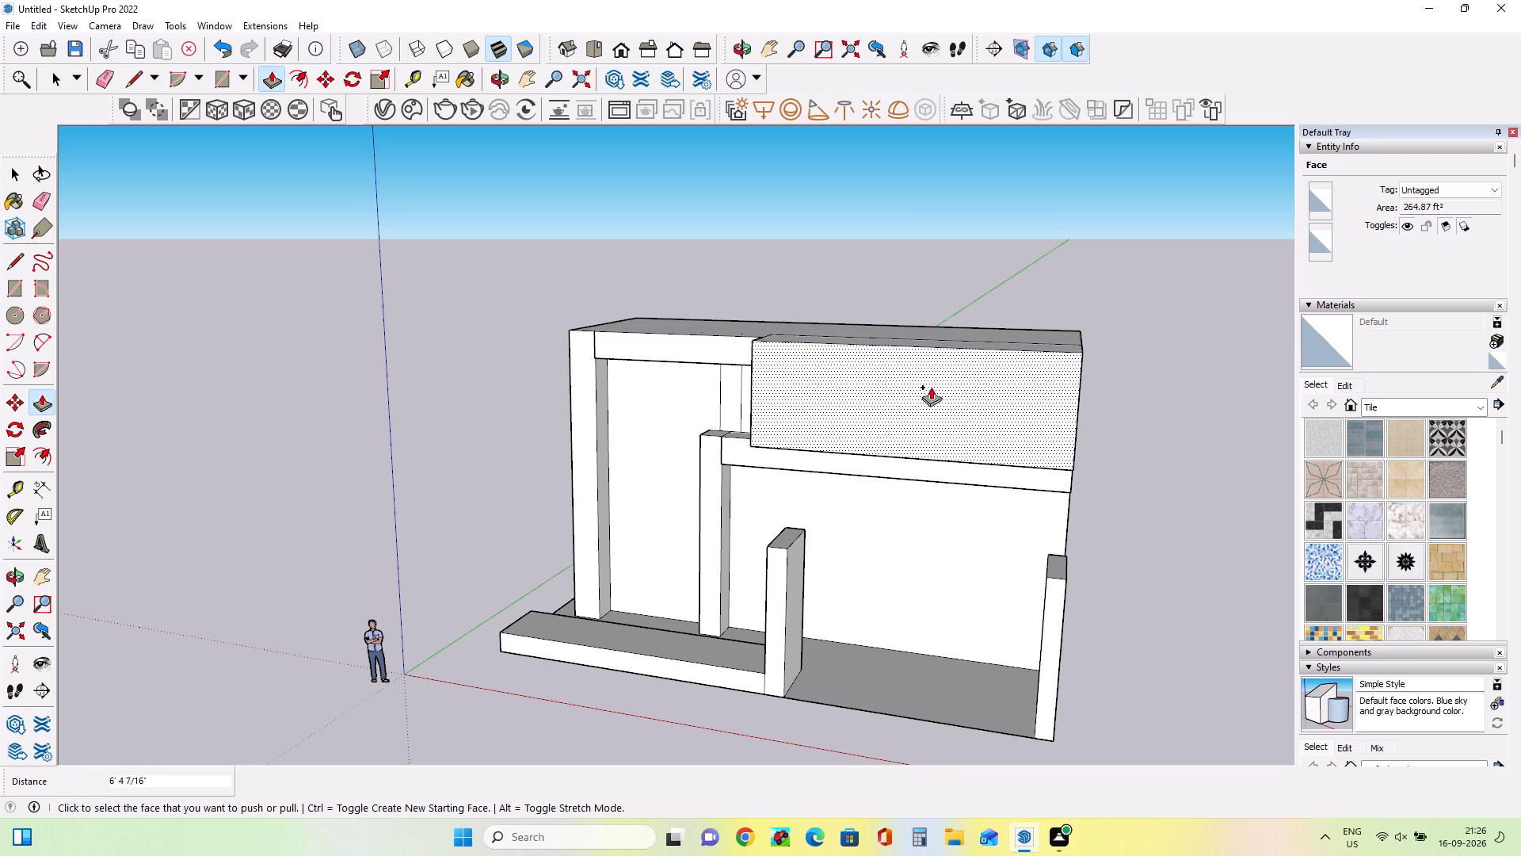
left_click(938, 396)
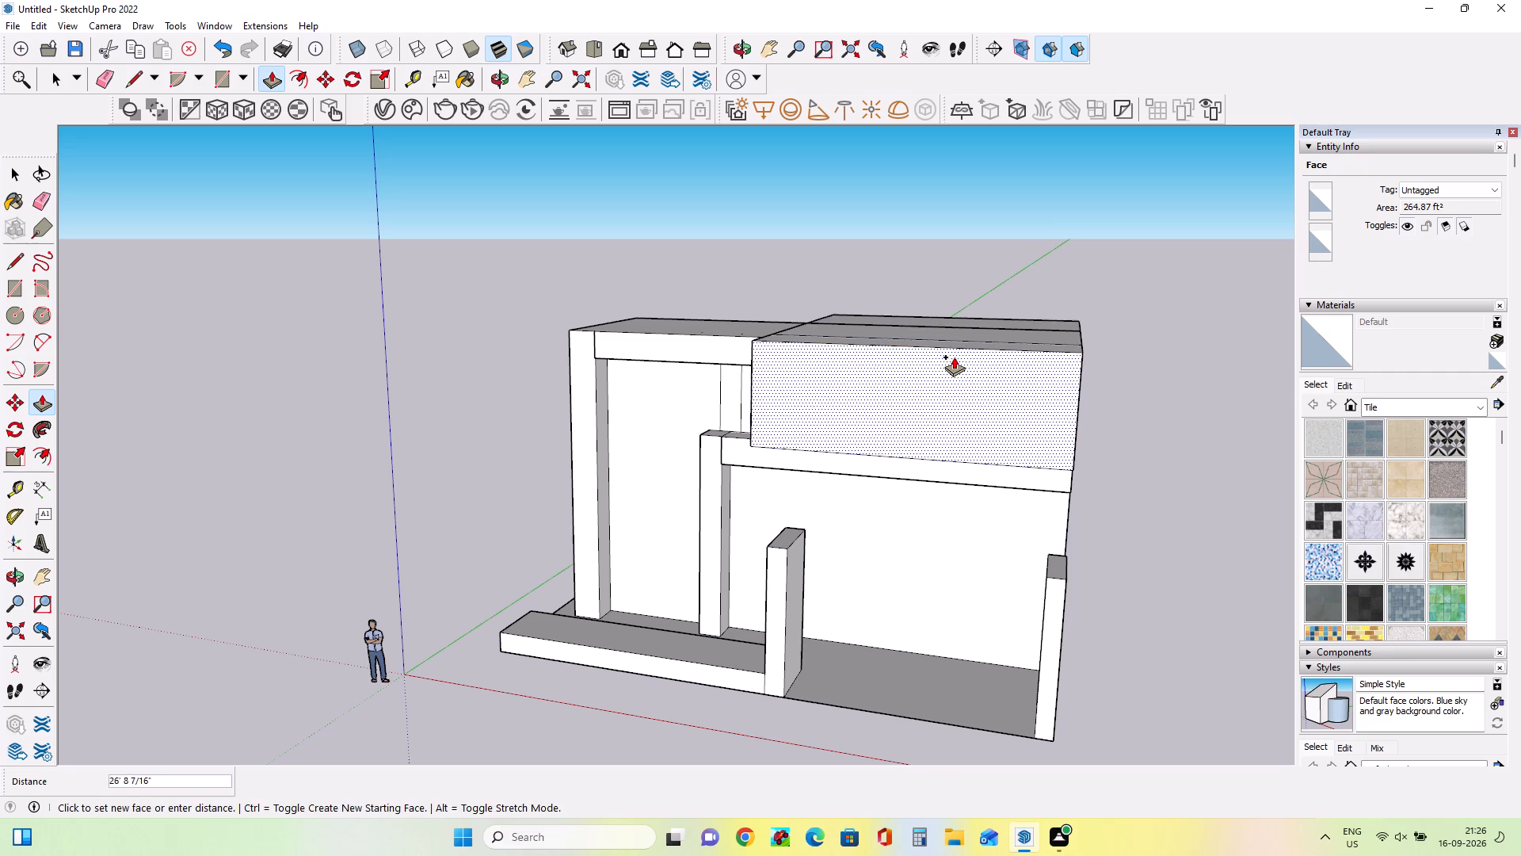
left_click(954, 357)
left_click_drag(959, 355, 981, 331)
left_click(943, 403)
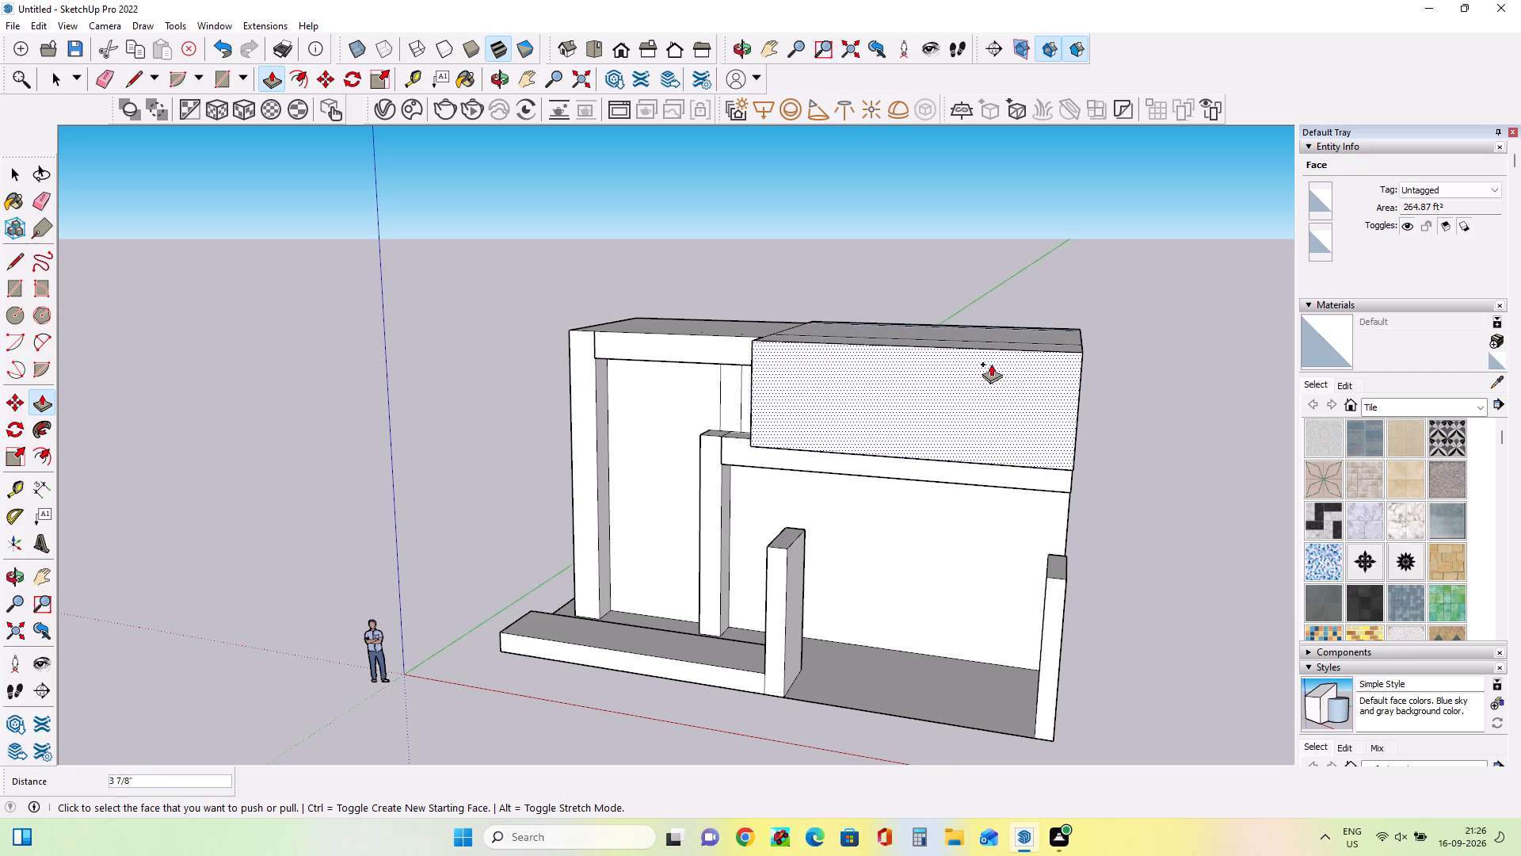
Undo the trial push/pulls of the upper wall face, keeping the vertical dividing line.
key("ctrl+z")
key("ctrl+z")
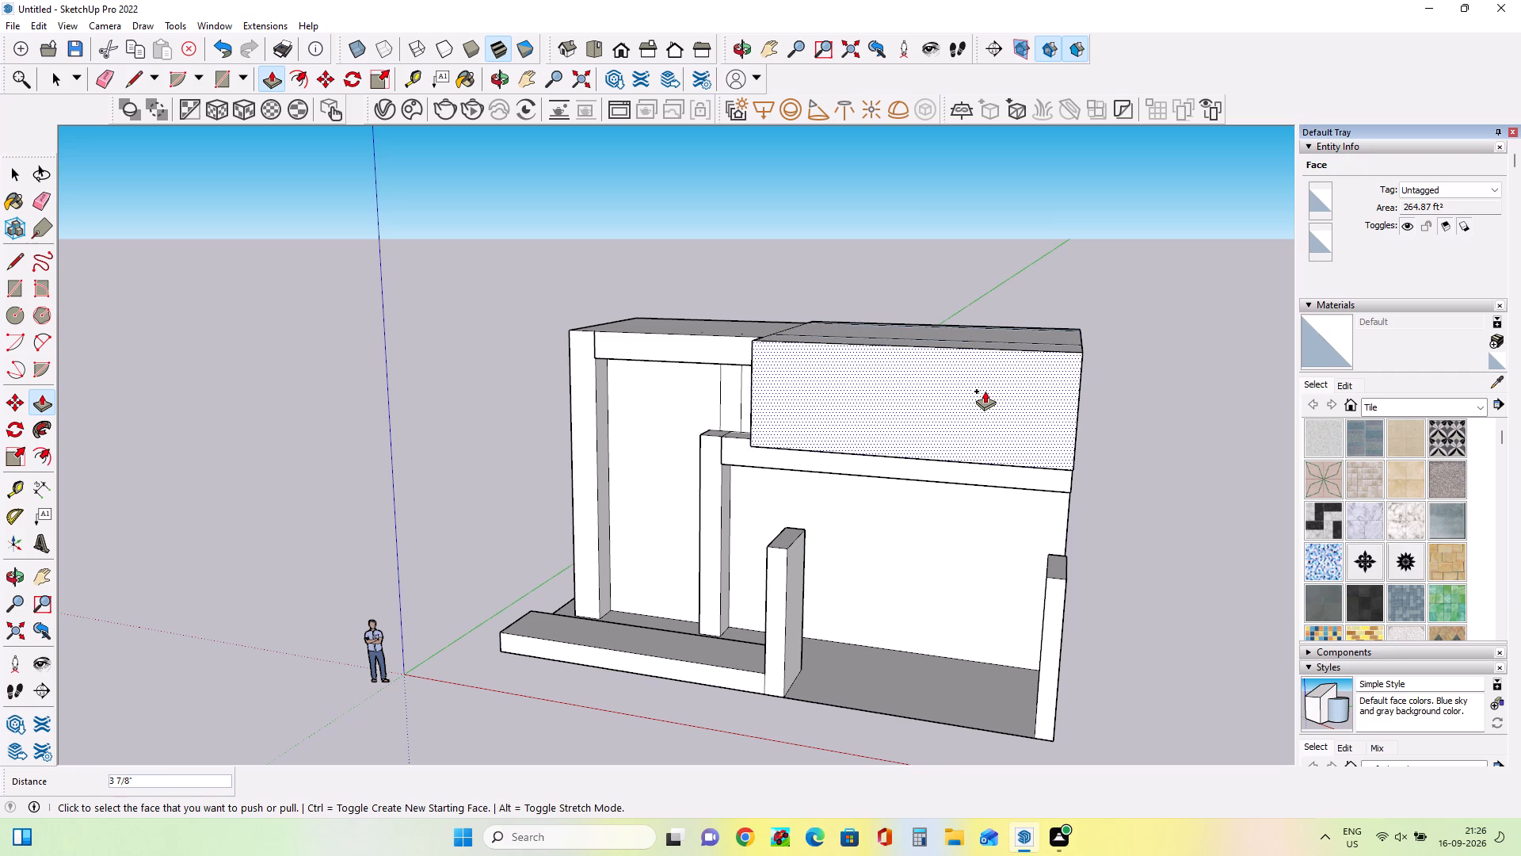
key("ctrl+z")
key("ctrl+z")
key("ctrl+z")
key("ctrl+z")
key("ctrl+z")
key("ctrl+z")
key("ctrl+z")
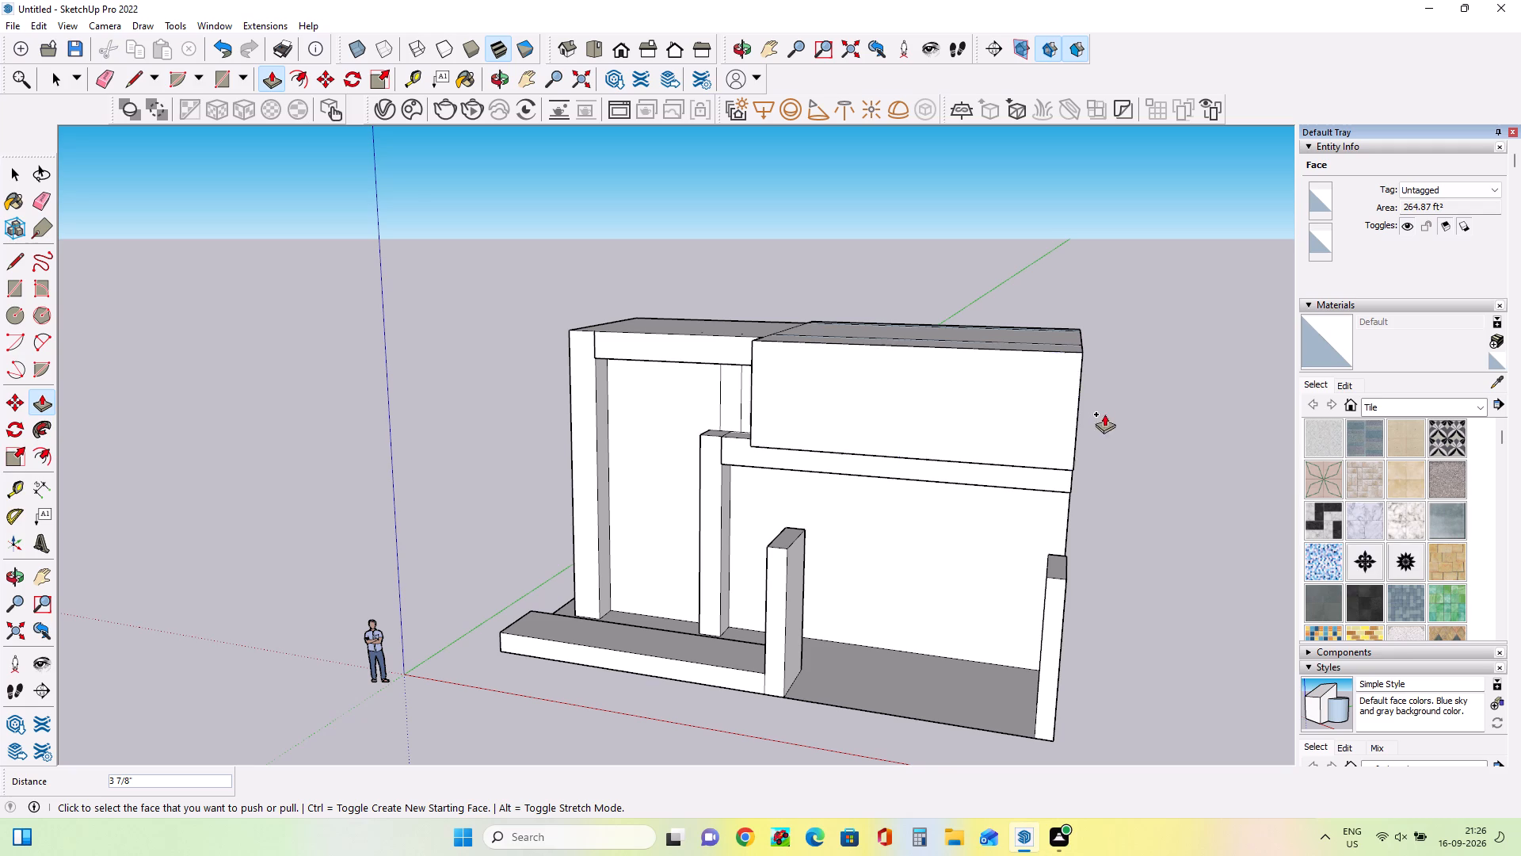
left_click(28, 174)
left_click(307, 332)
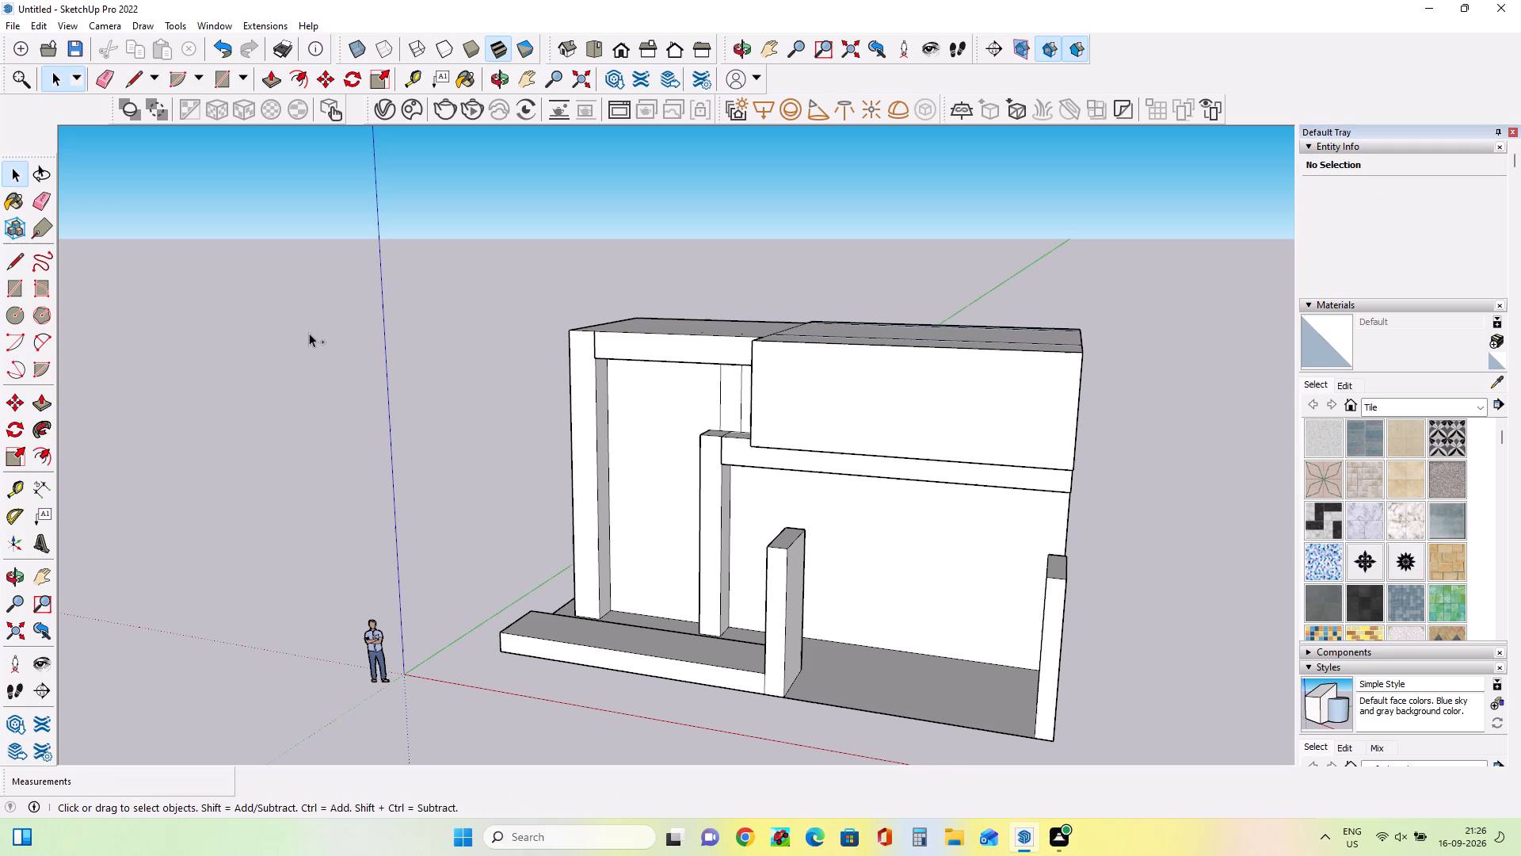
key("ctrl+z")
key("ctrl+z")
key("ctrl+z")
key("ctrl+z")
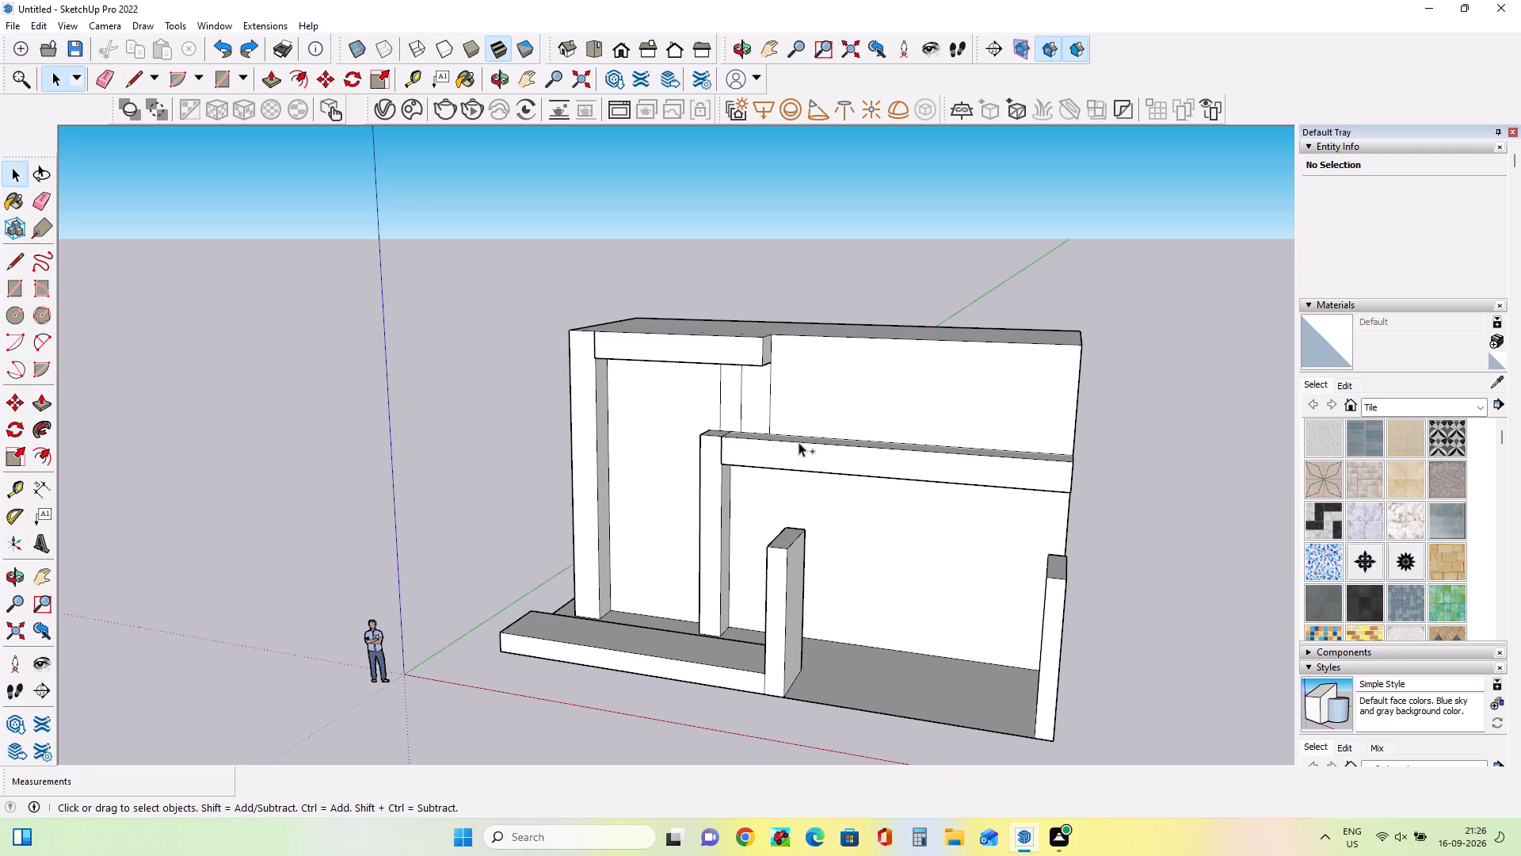
Push the upper wall face above the mid-level beam back about 3' 5 1/2", and again by about 8' 8 13/16".
middle_click_drag(935, 436, 913, 665)
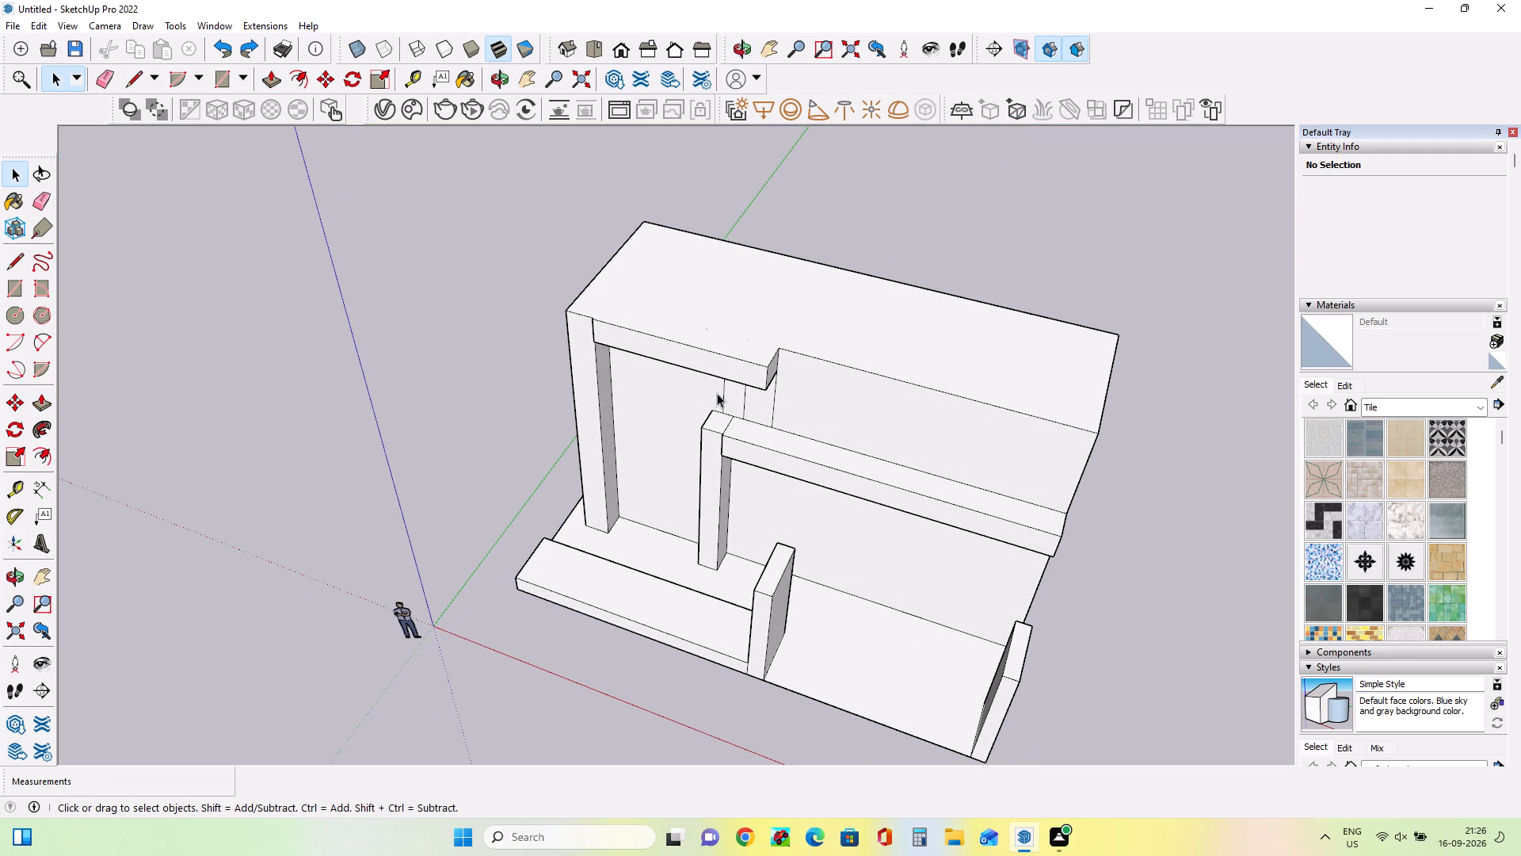
middle_click_drag(752, 514, 835, 484)
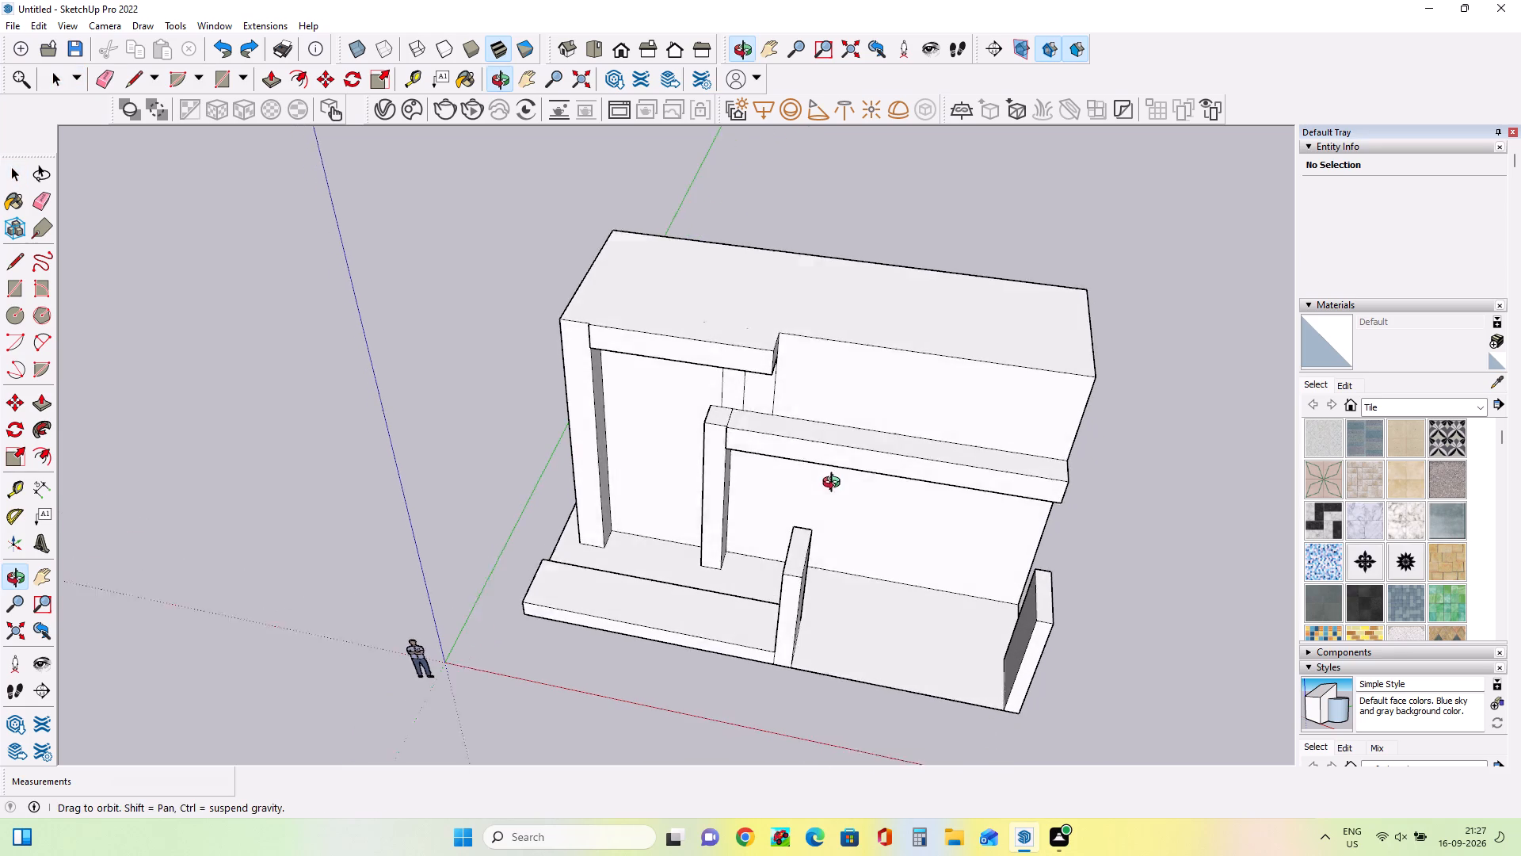
middle_click_drag(835, 484, 837, 476)
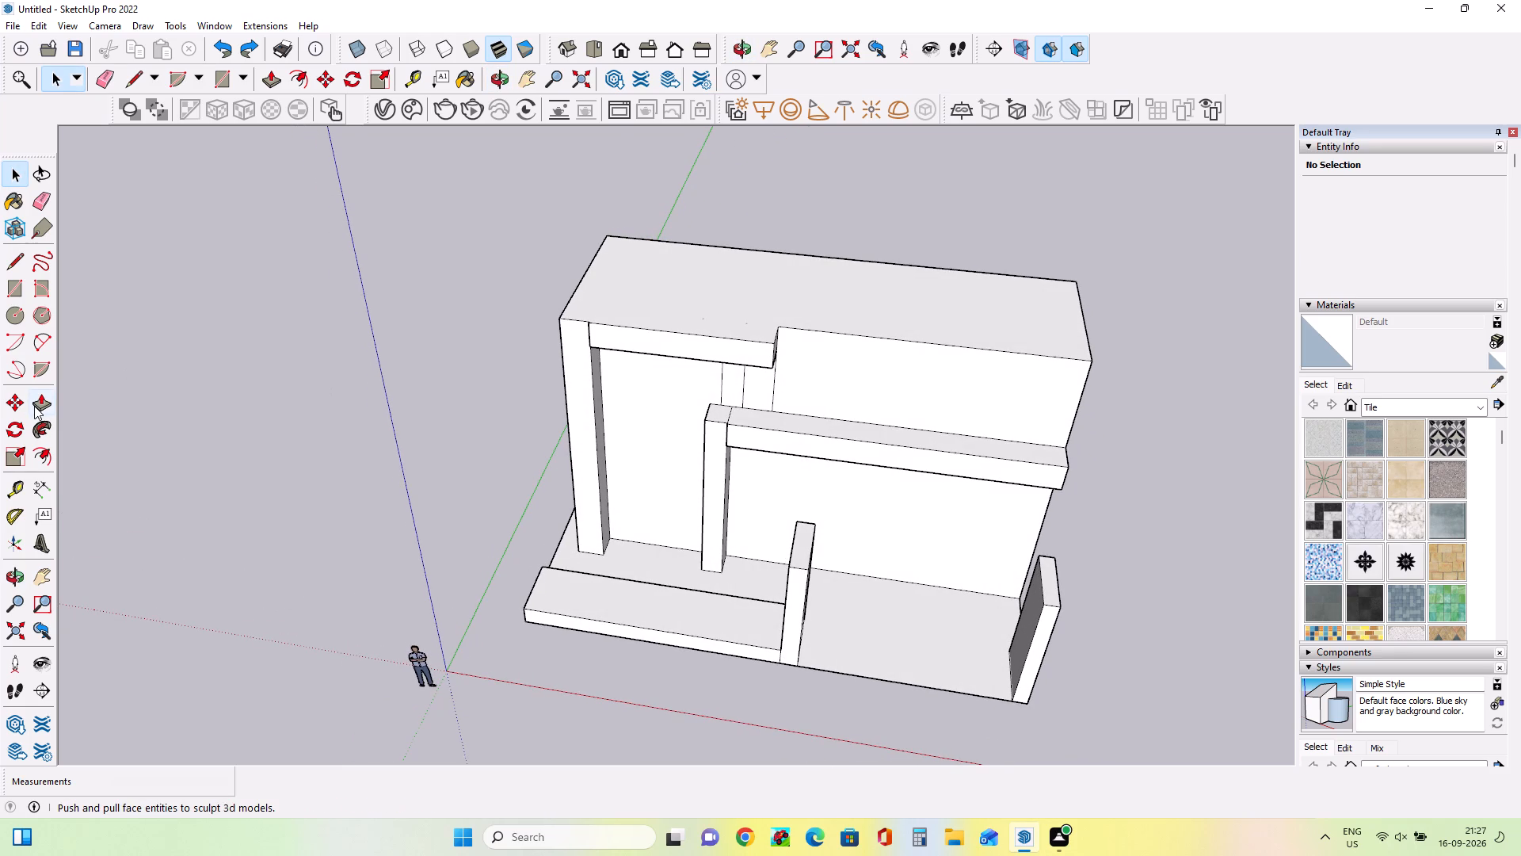
left_click(34, 406)
left_click(817, 373)
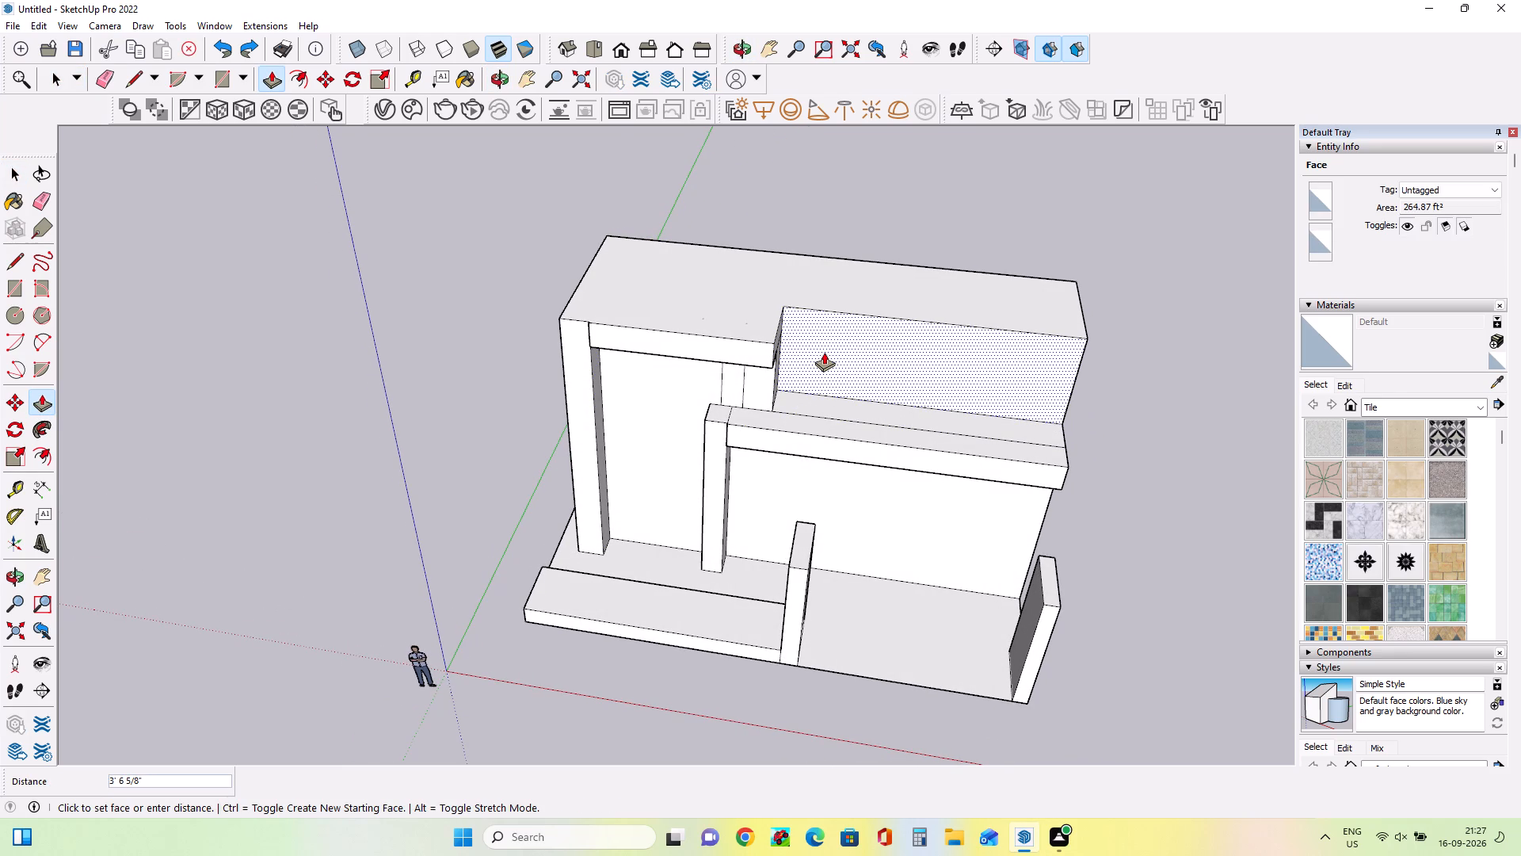
left_click(816, 352)
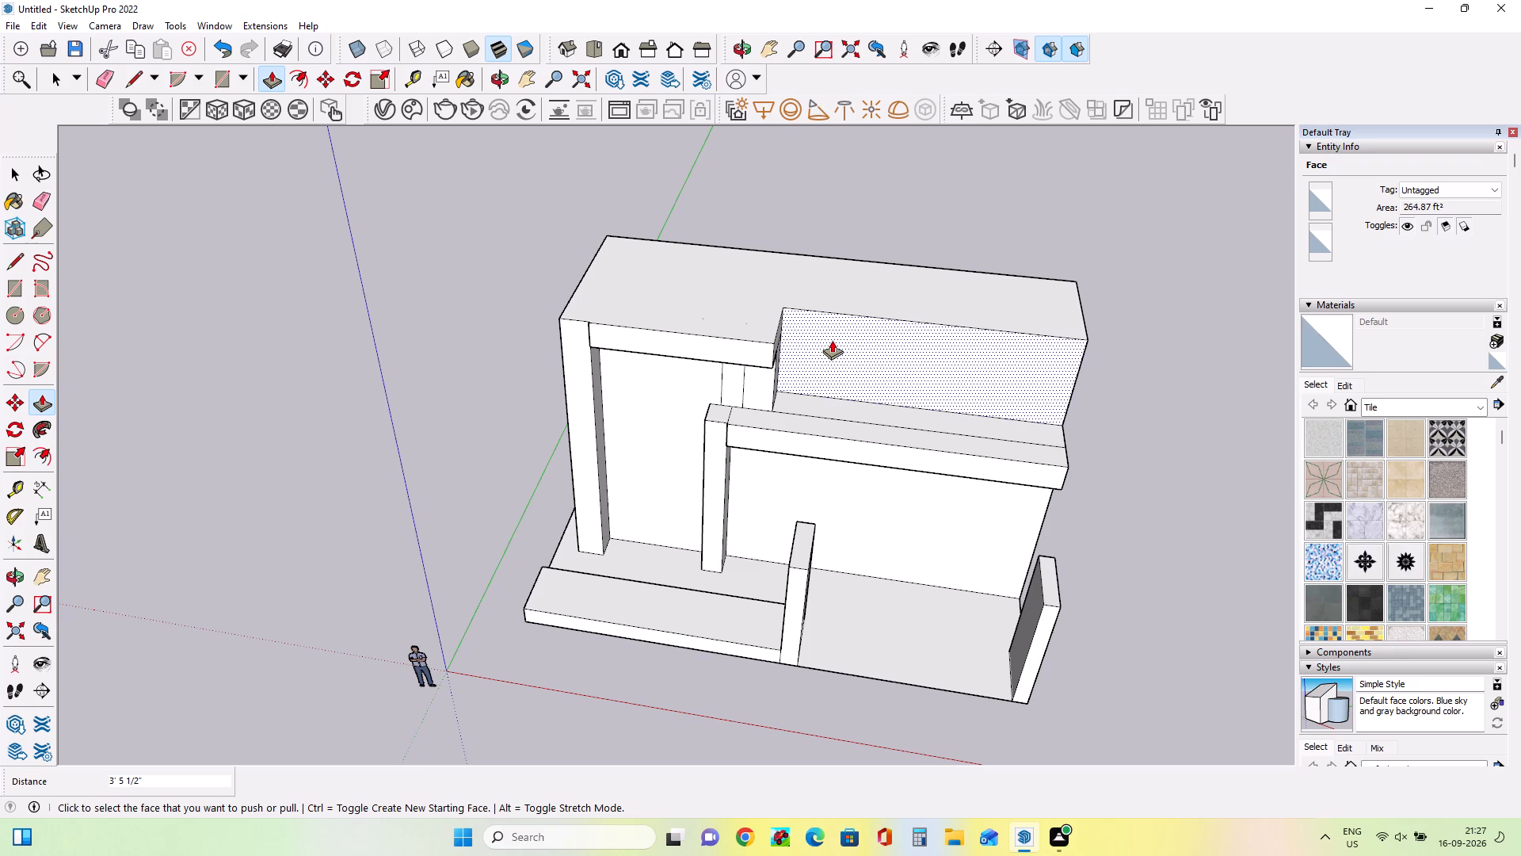
left_click(832, 340)
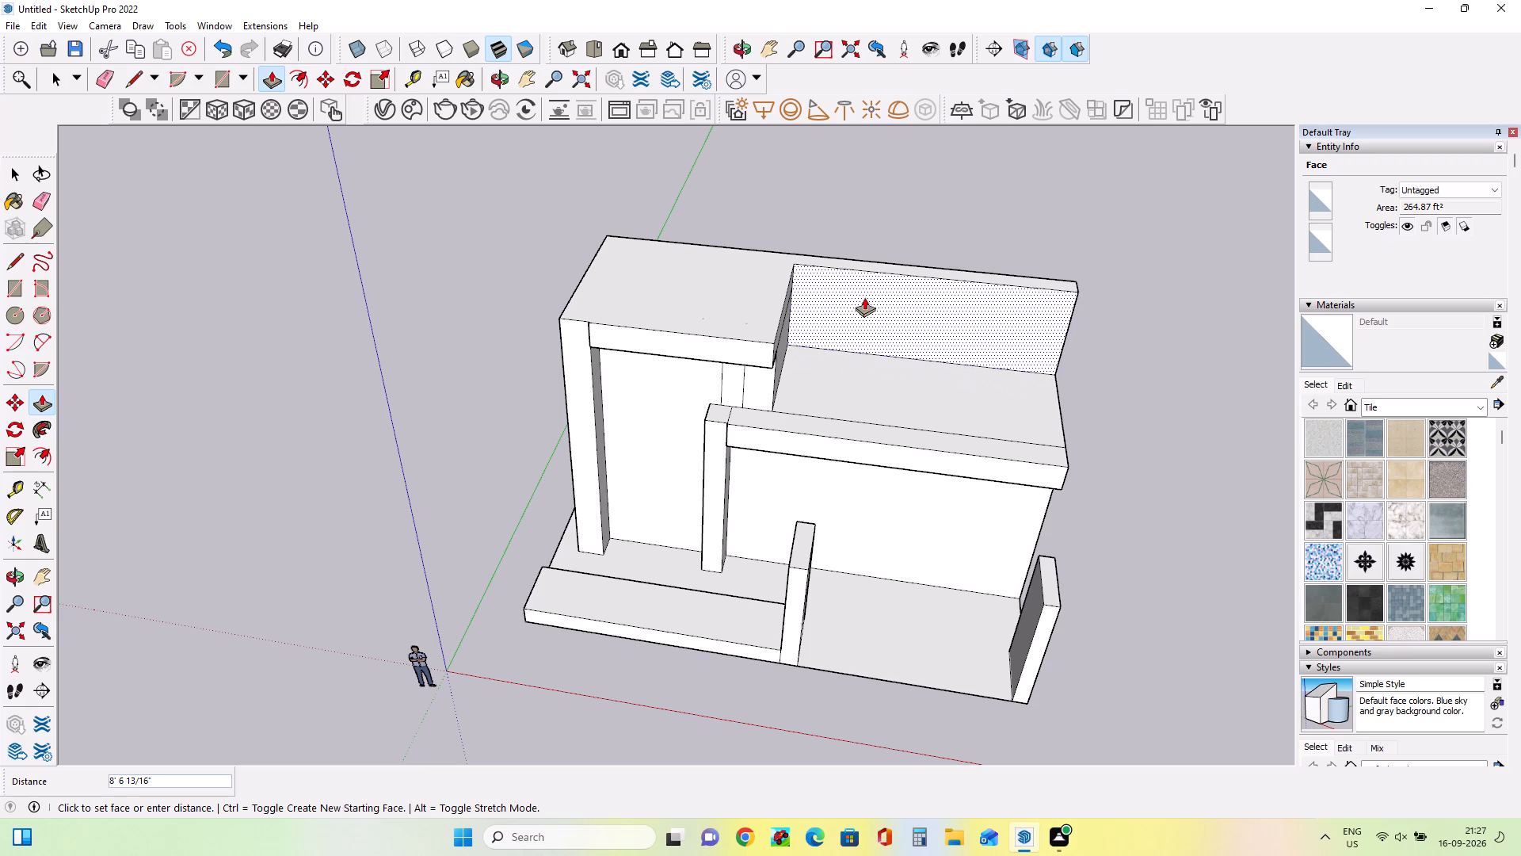
left_click(864, 297)
Push the side wall face beneath the top beam's free end inward about 1' 2 9/16", leaving the beam overhanging.
middle_click_drag(849, 421, 867, 246)
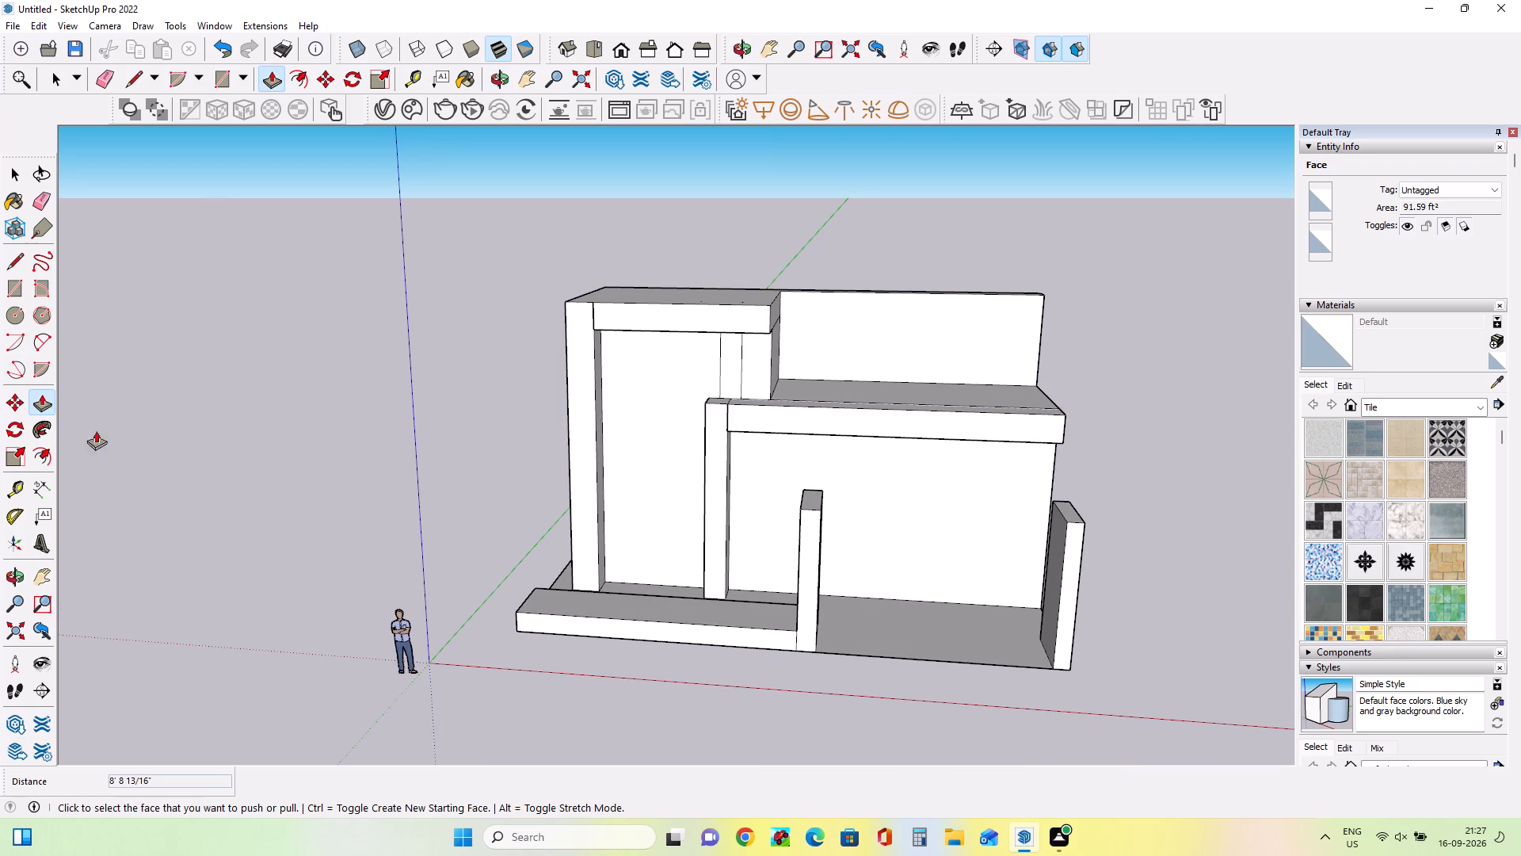
middle_click_drag(956, 506, 802, 521)
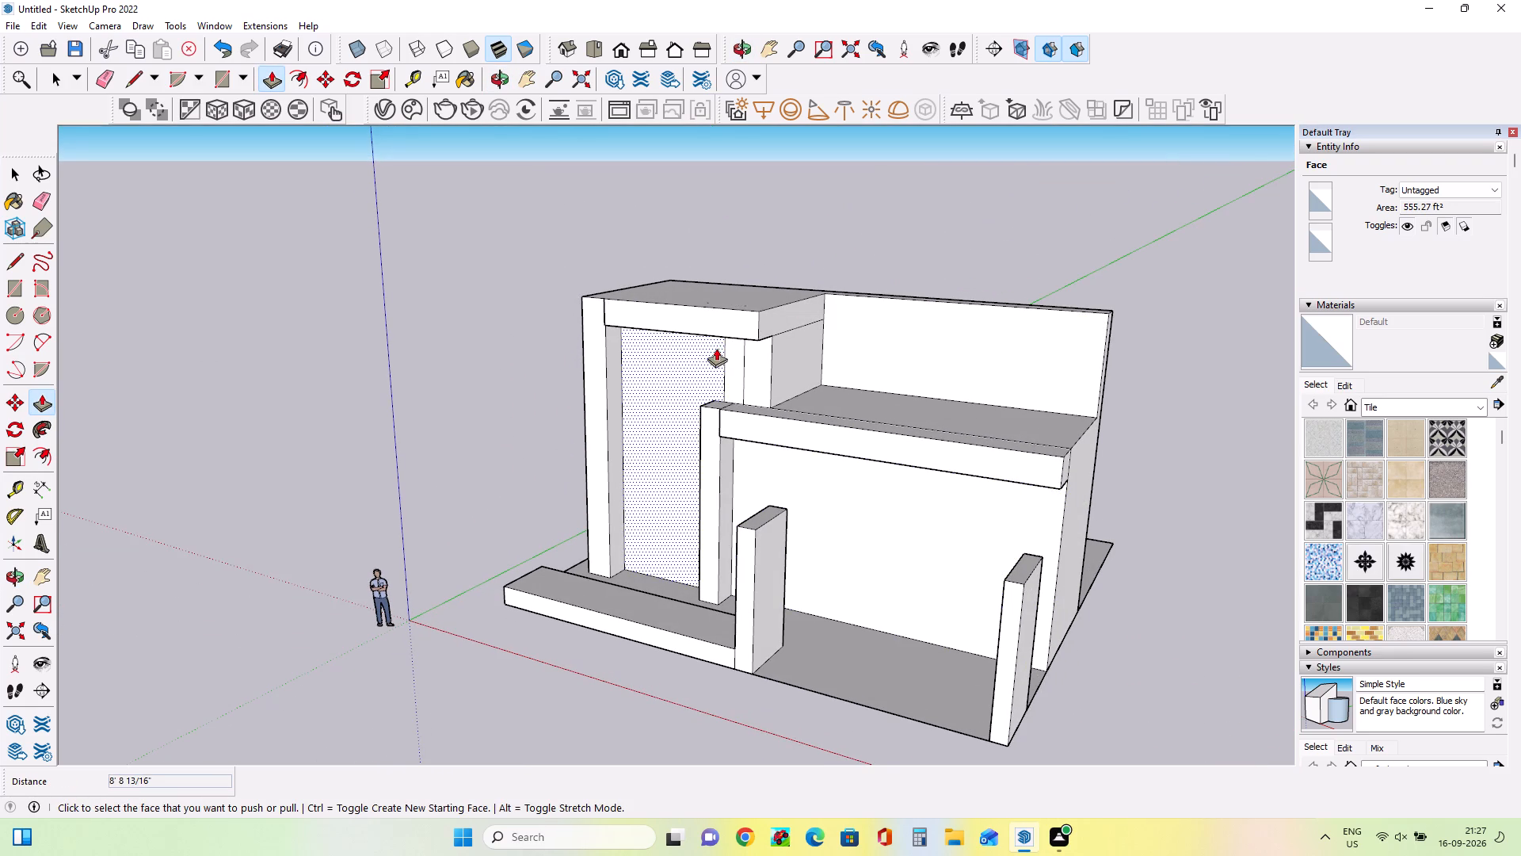
middle_click_drag(803, 428, 902, 450)
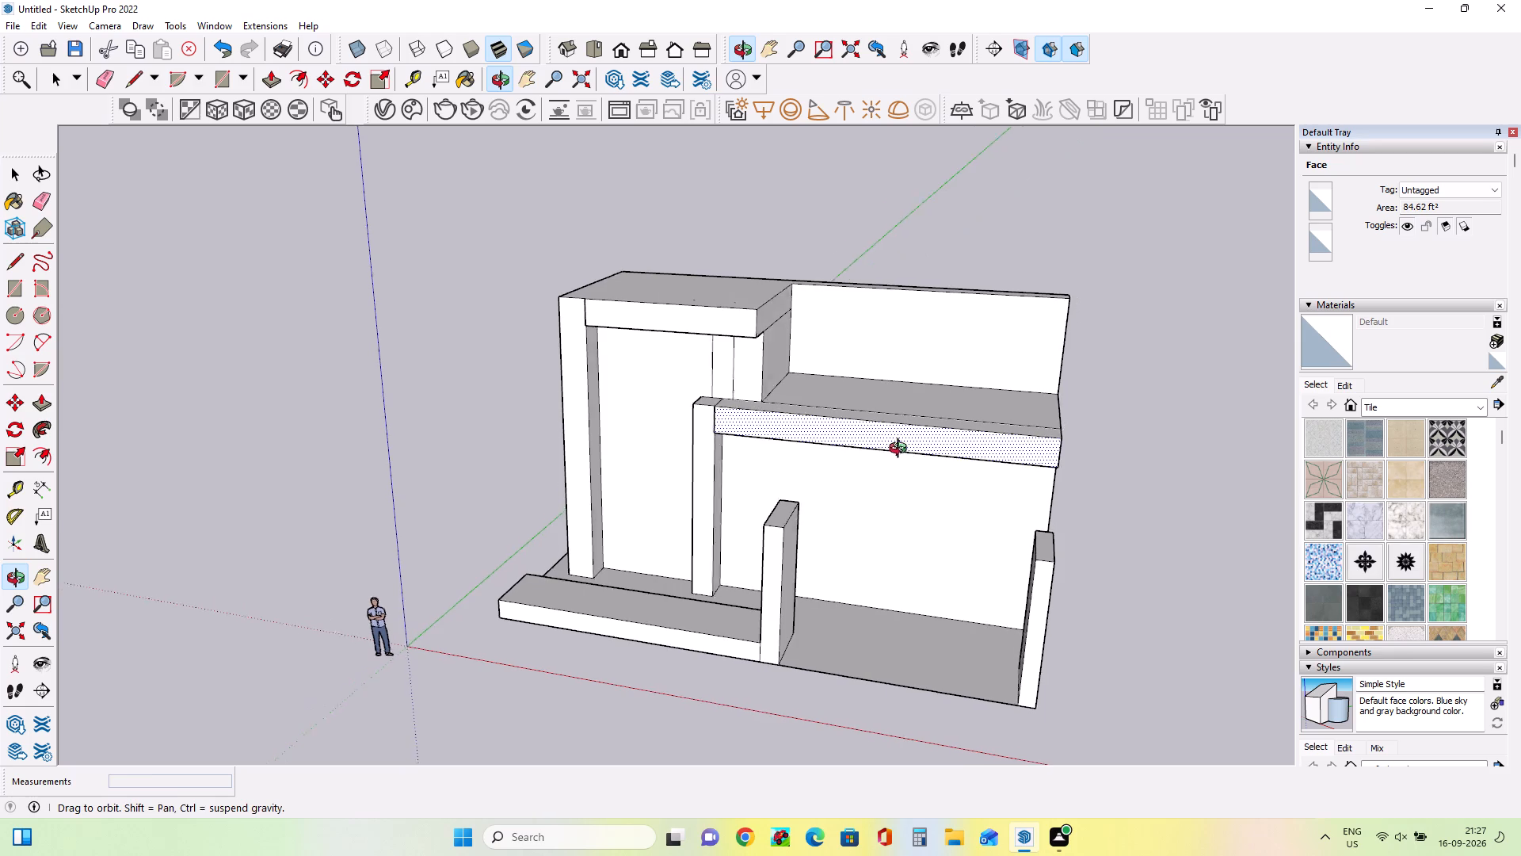
middle_click_drag(902, 450, 902, 452)
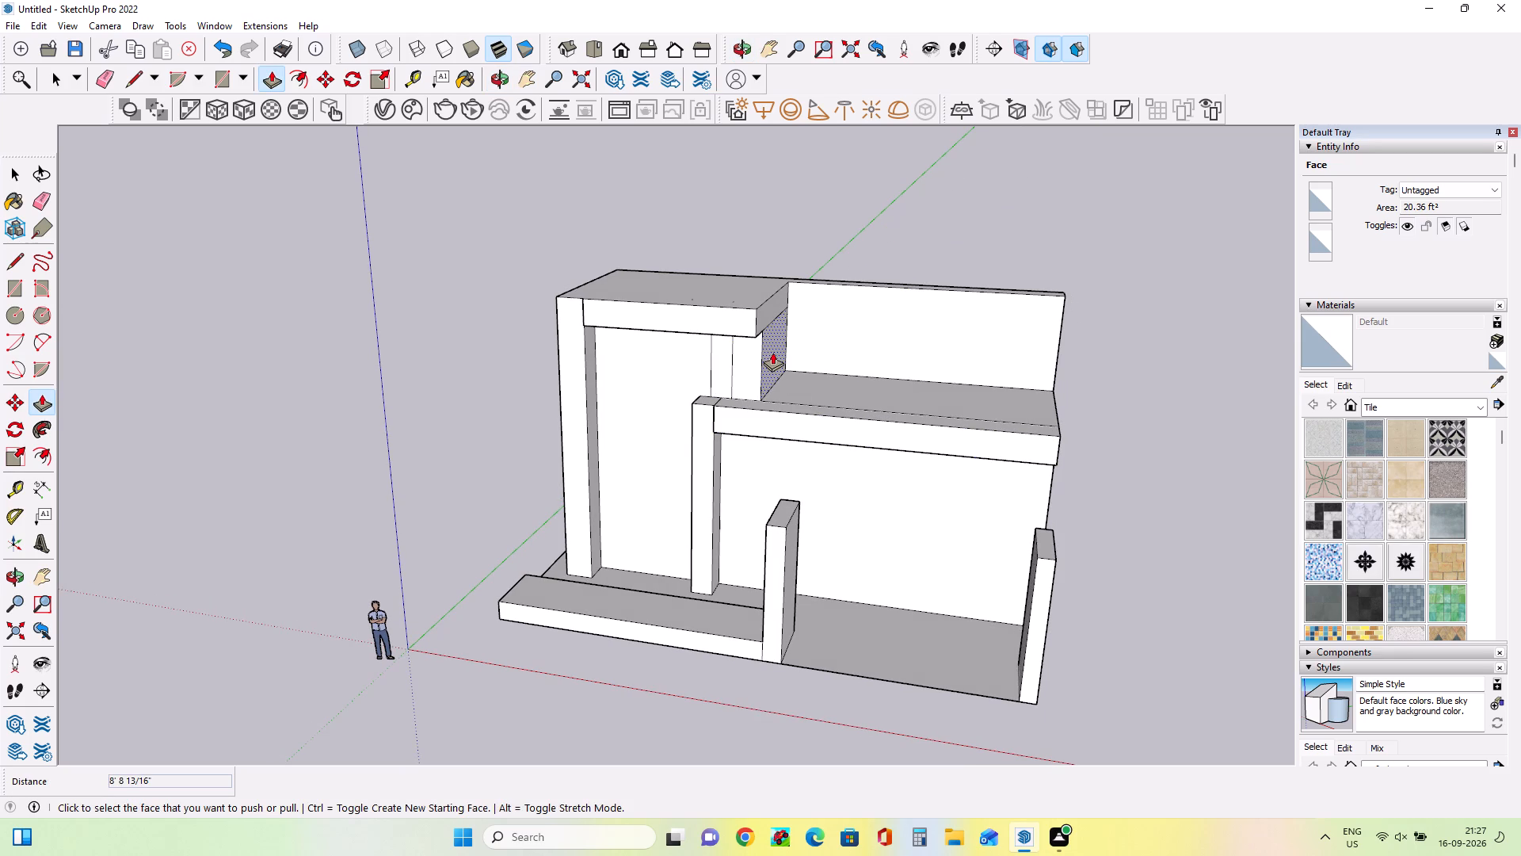
left_click(772, 352)
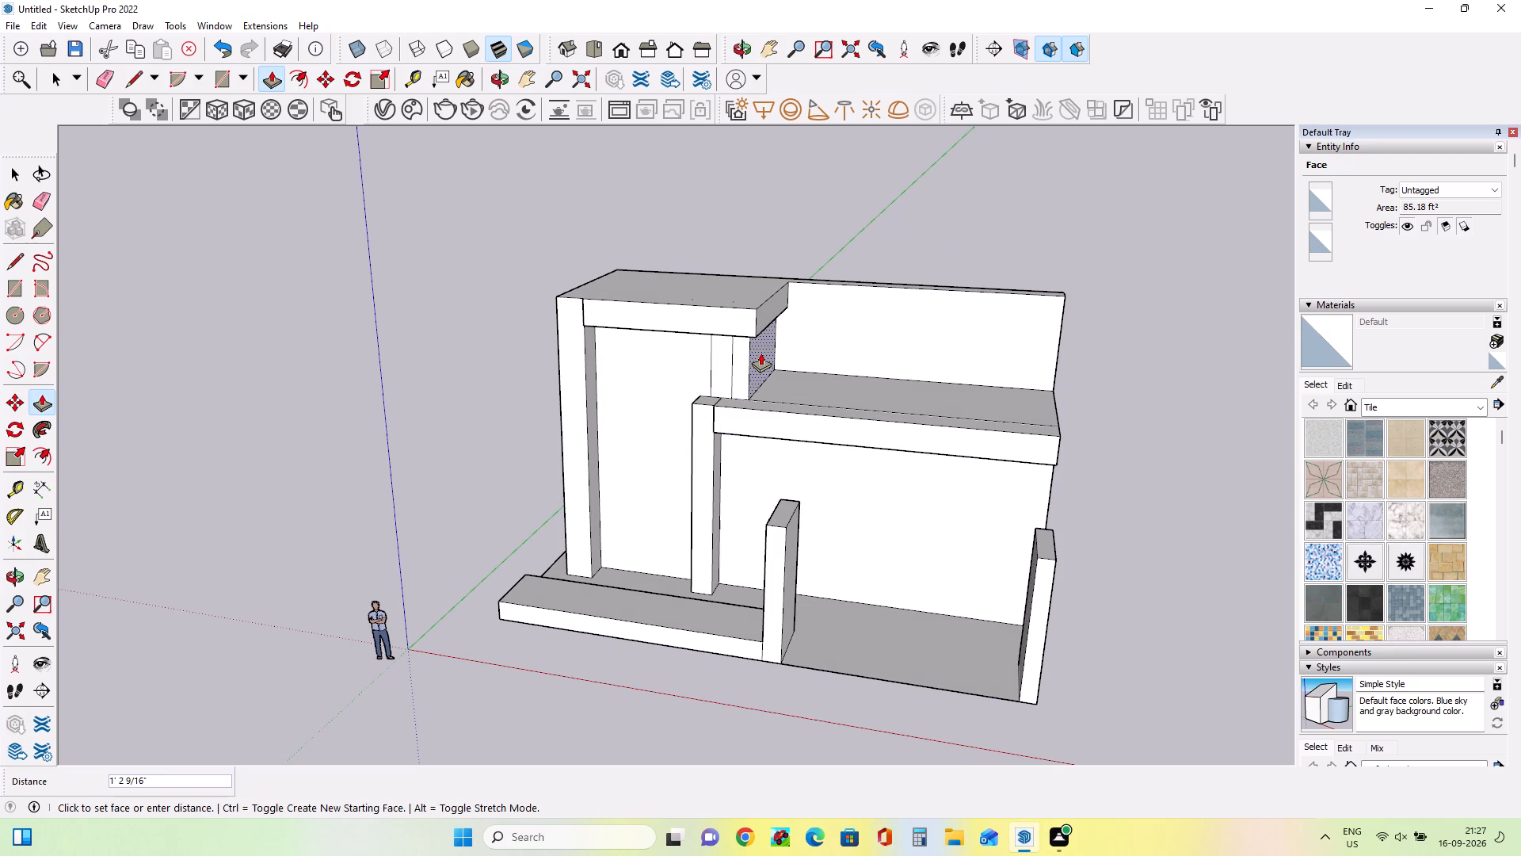
left_click(760, 353)
Draw a narrow vertical rectangle about 2 11/16" by 6' 11 13/16" on the recessed side wall, near its front edge beneath the top slab.
middle_click_drag(746, 413, 832, 369)
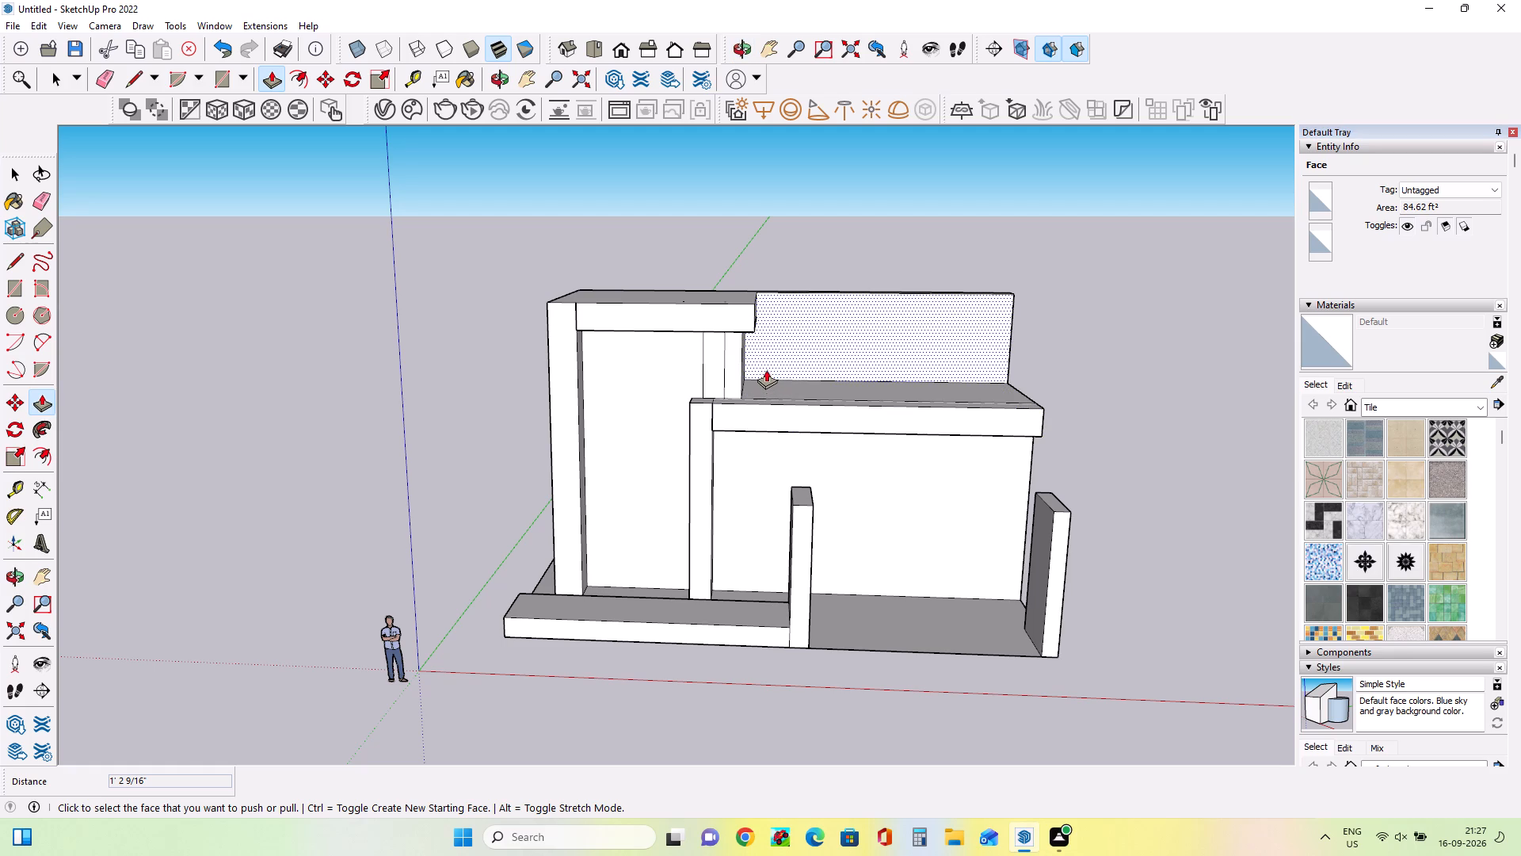
middle_click_drag(776, 369, 658, 403)
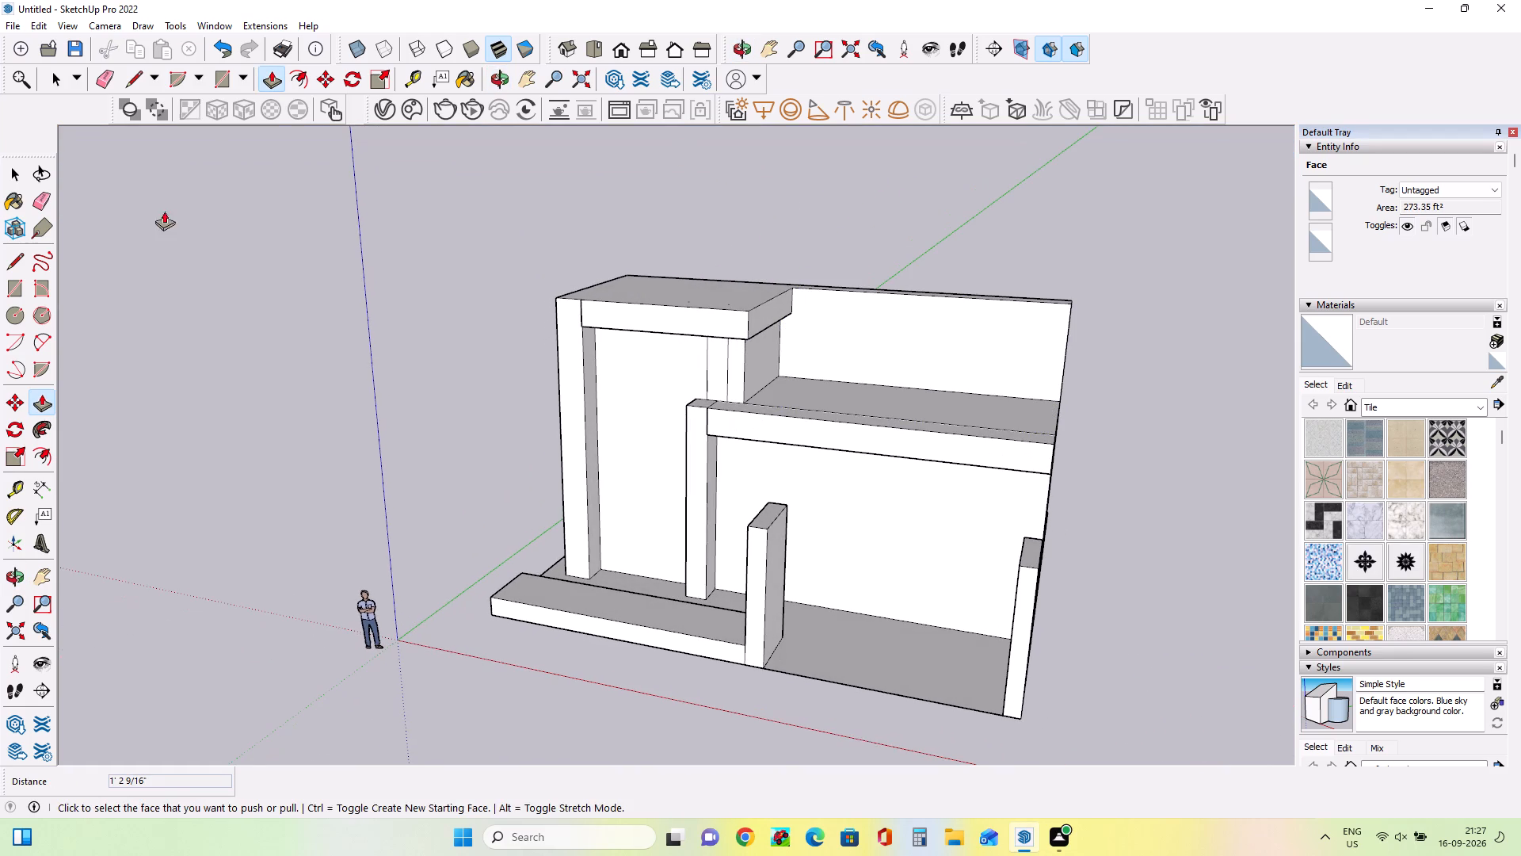
left_click(14, 283)
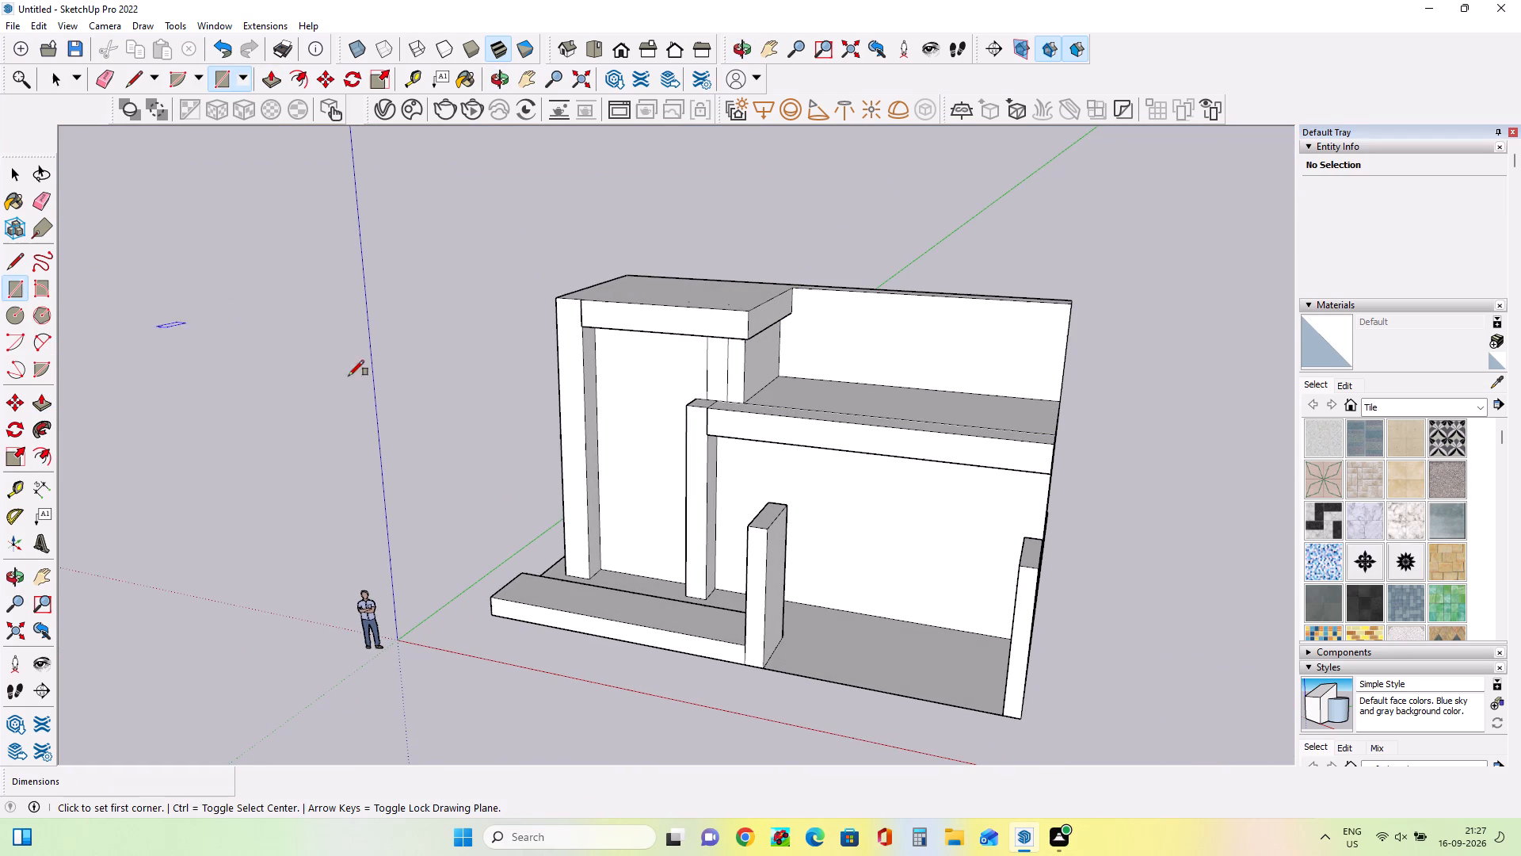
middle_click_drag(805, 418, 617, 400)
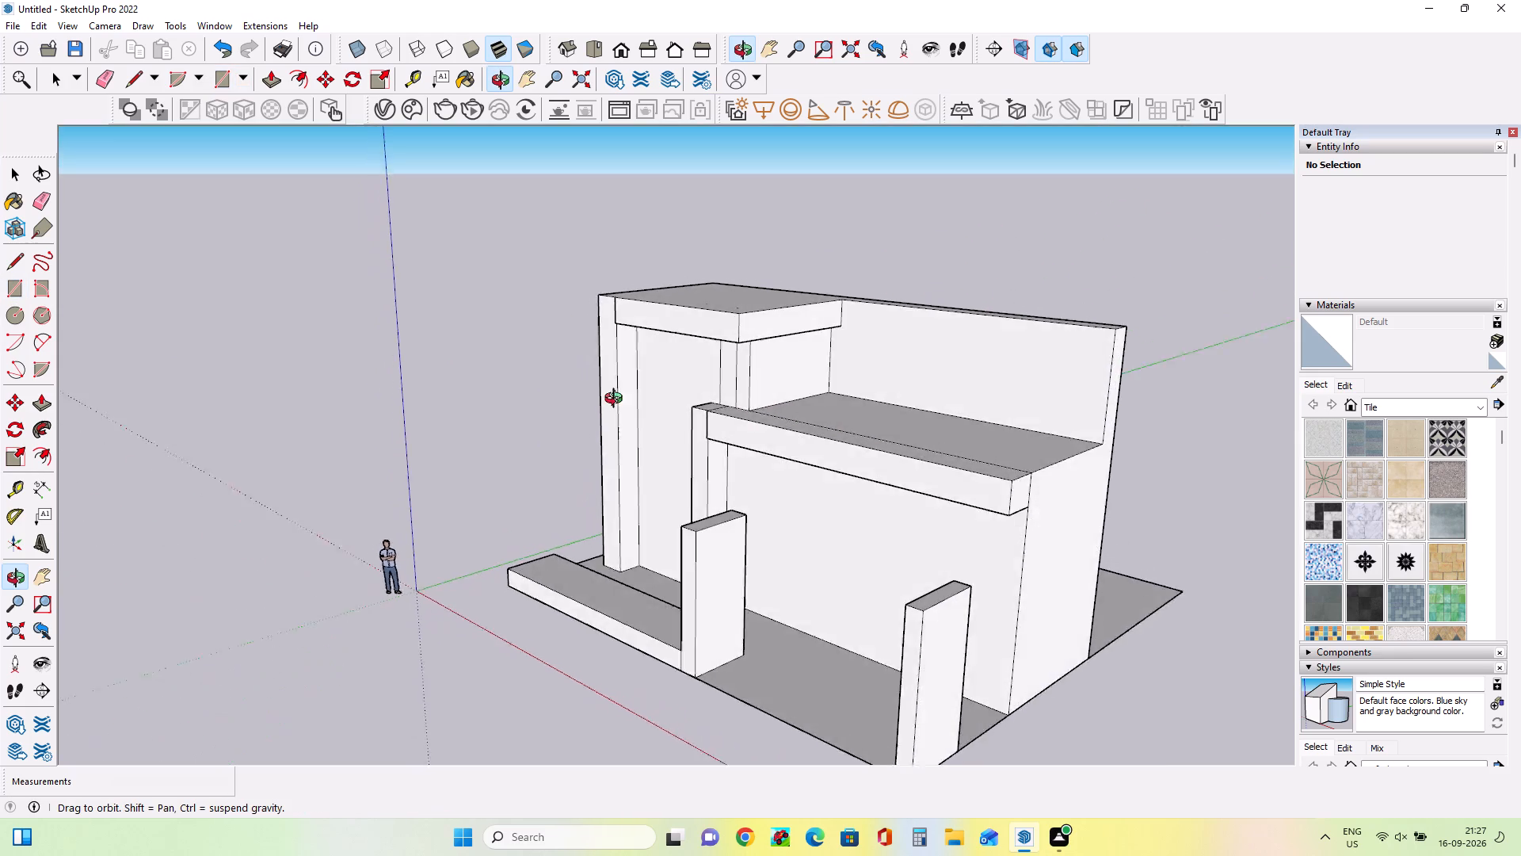
middle_click_drag(617, 400, 538, 438)
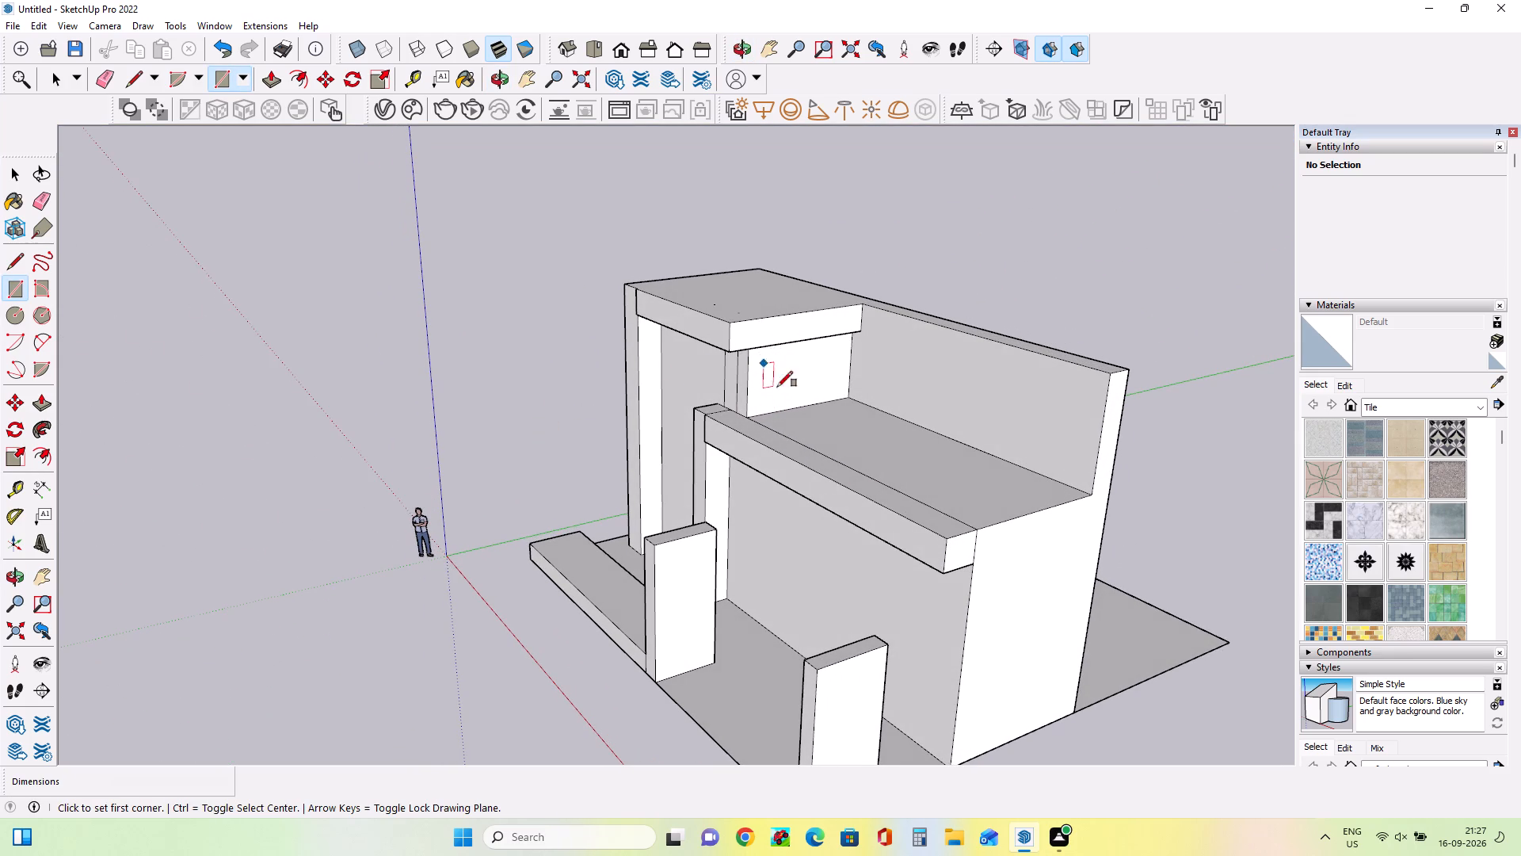
middle_click_drag(786, 397, 749, 258)
scroll(756, 341, "up", 9)
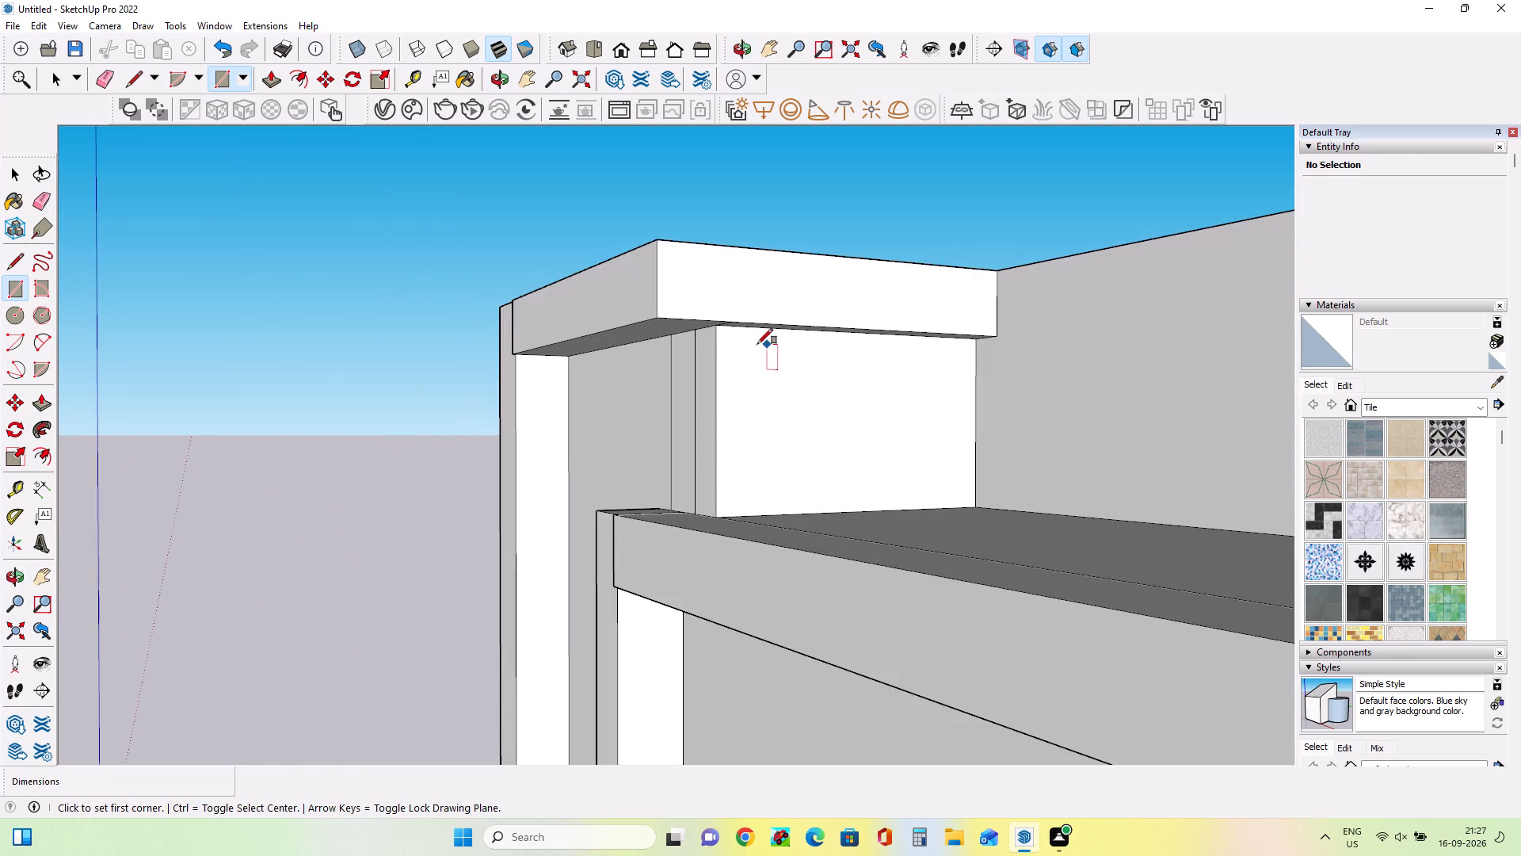
scroll(754, 344, "up", 8)
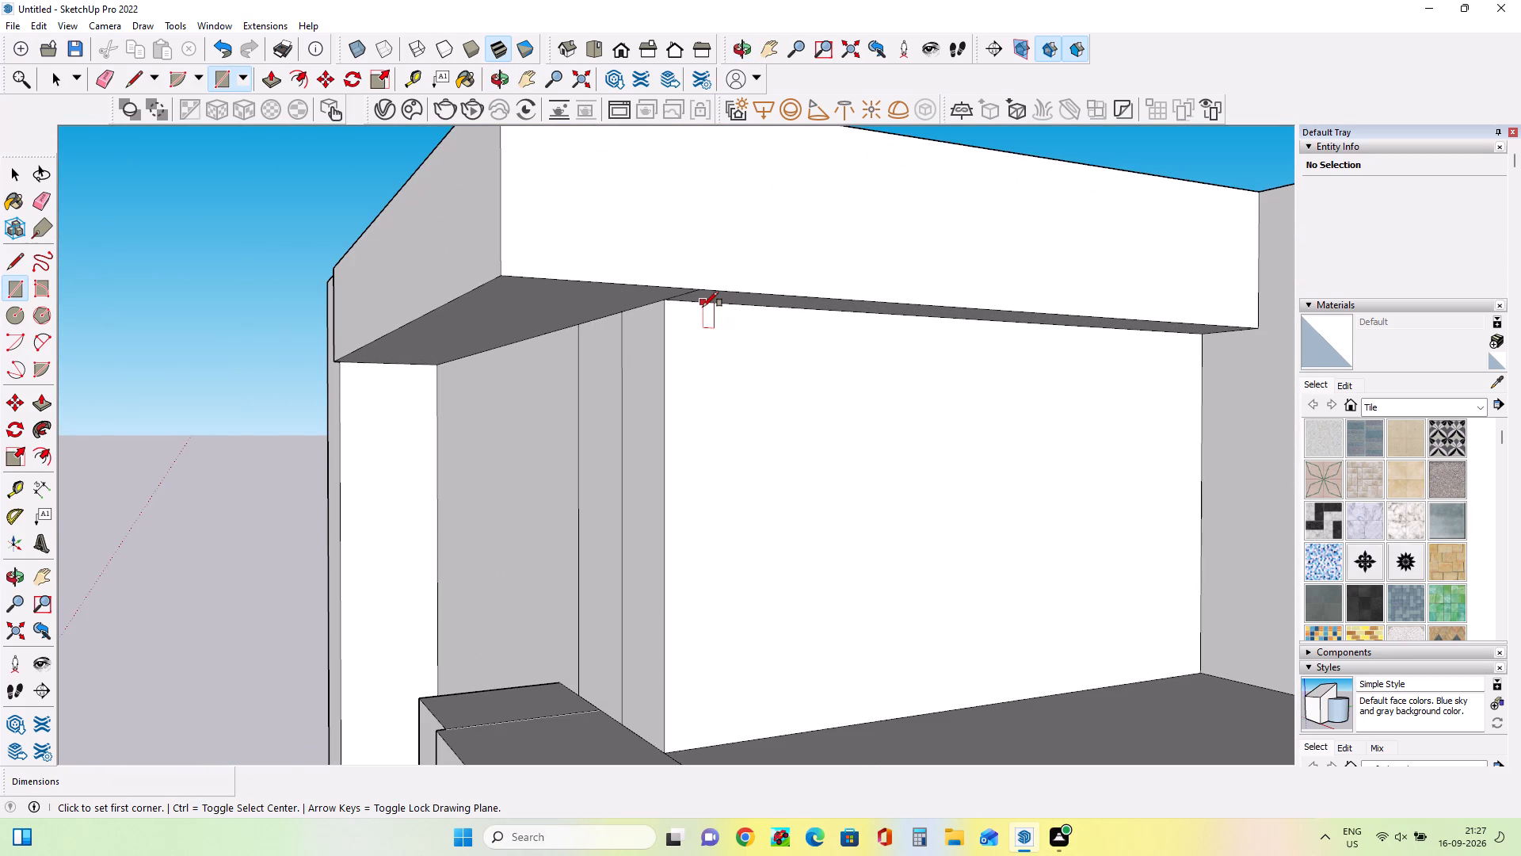
left_click(707, 301)
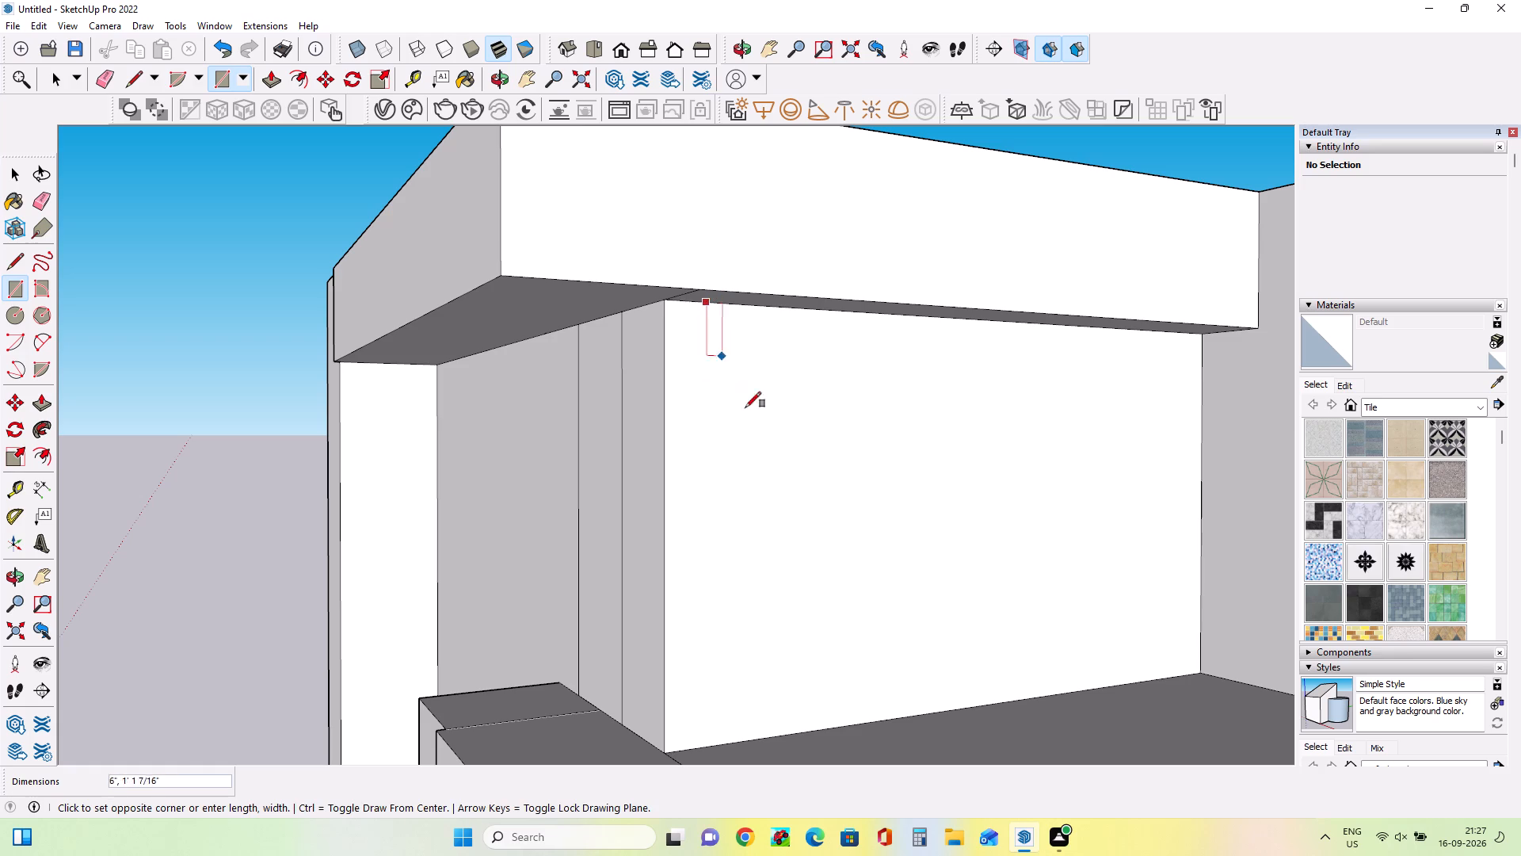
left_click(719, 747)
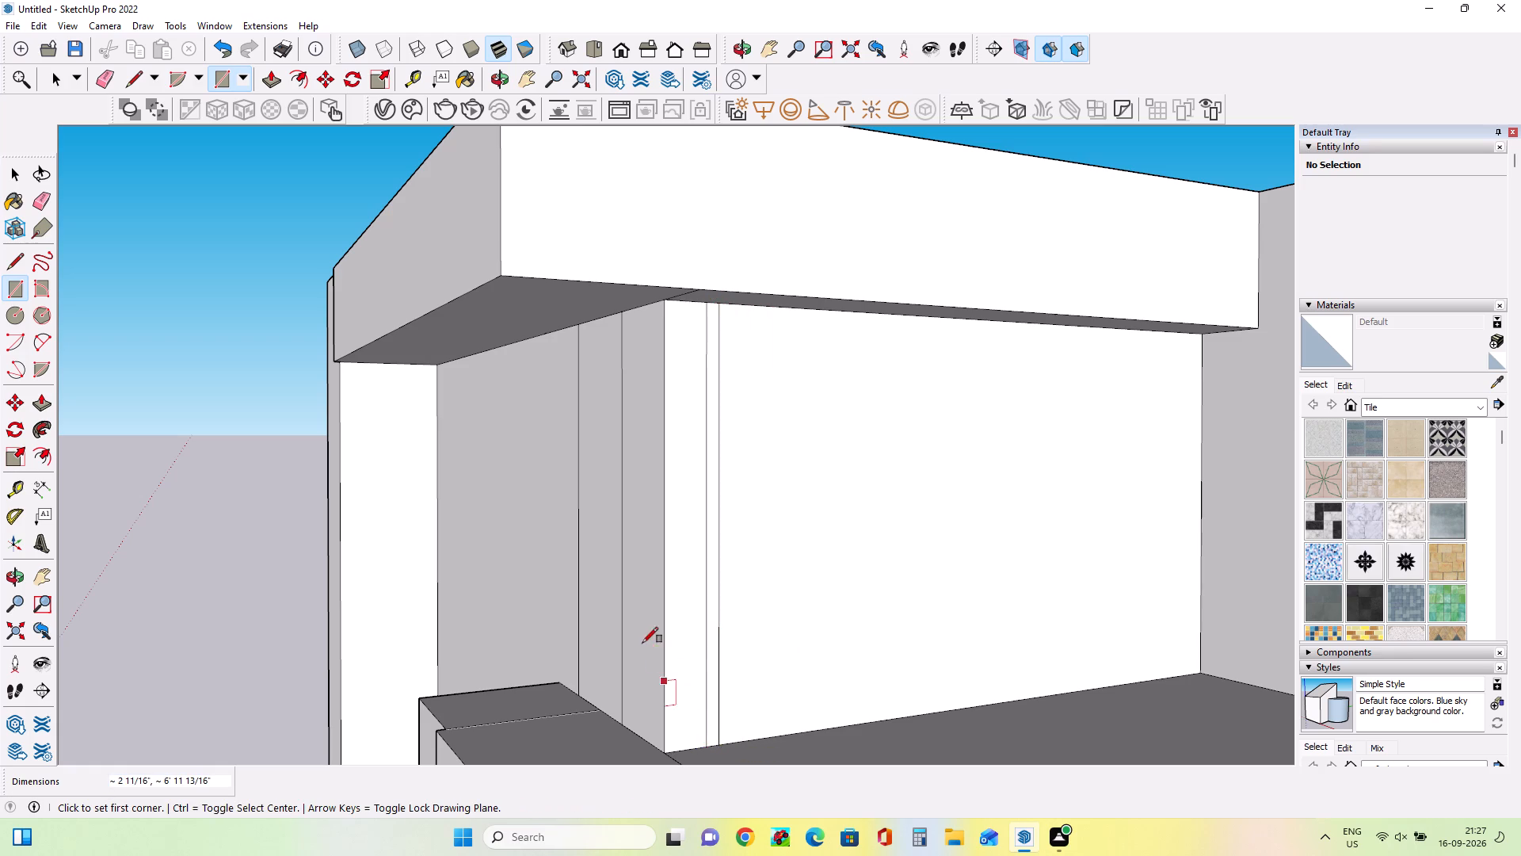
middle_click_drag(690, 667, 810, 636)
scroll(810, 635, "down", 14)
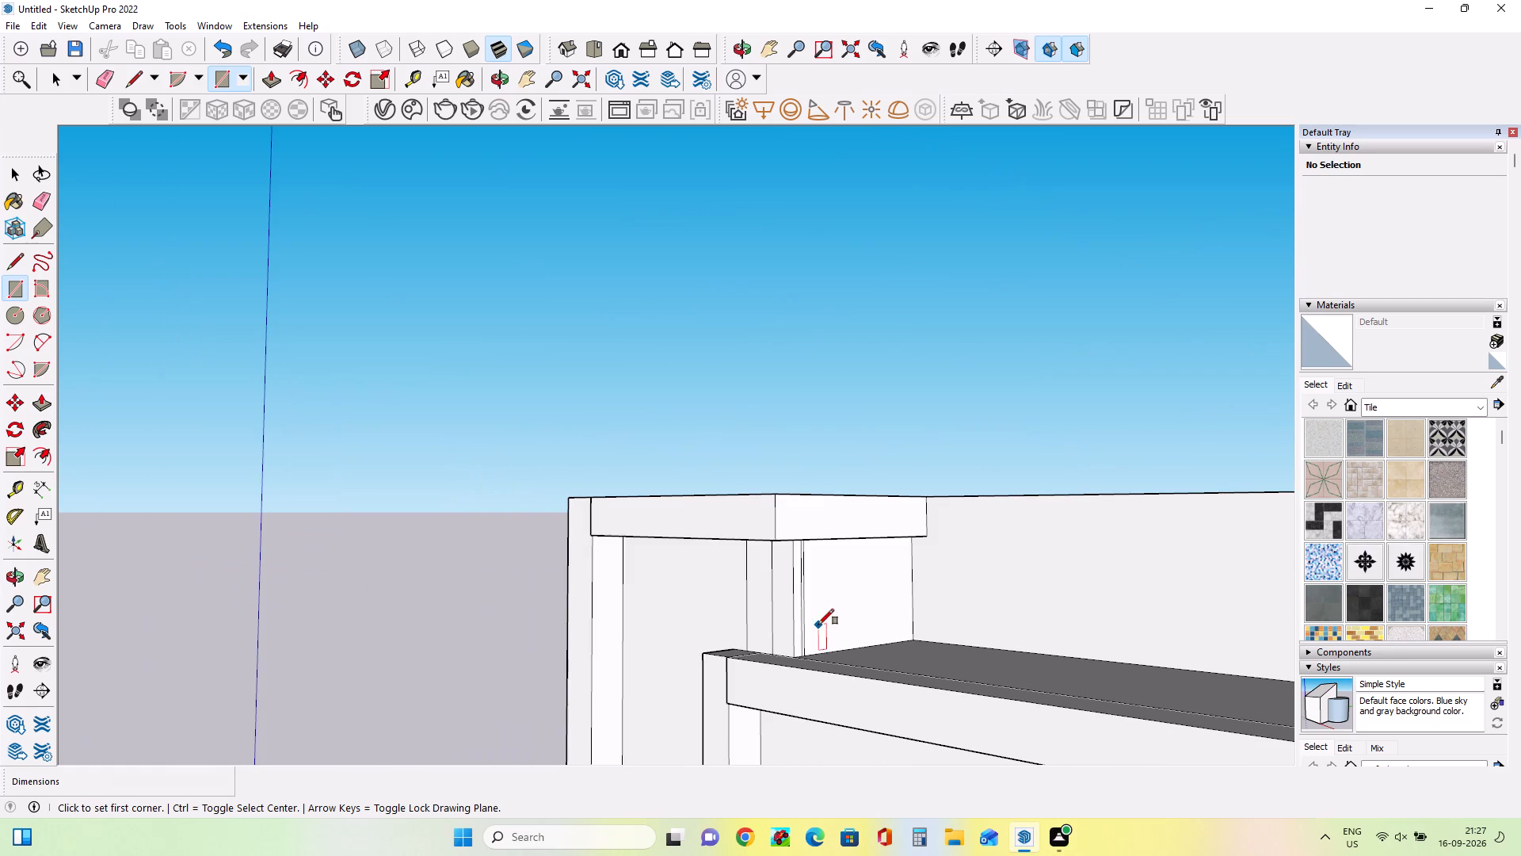
Push/pull the narrow rectangle on the recessed side wall outward by about 1' 2 9/16" beneath the top slab.
left_click(36, 580)
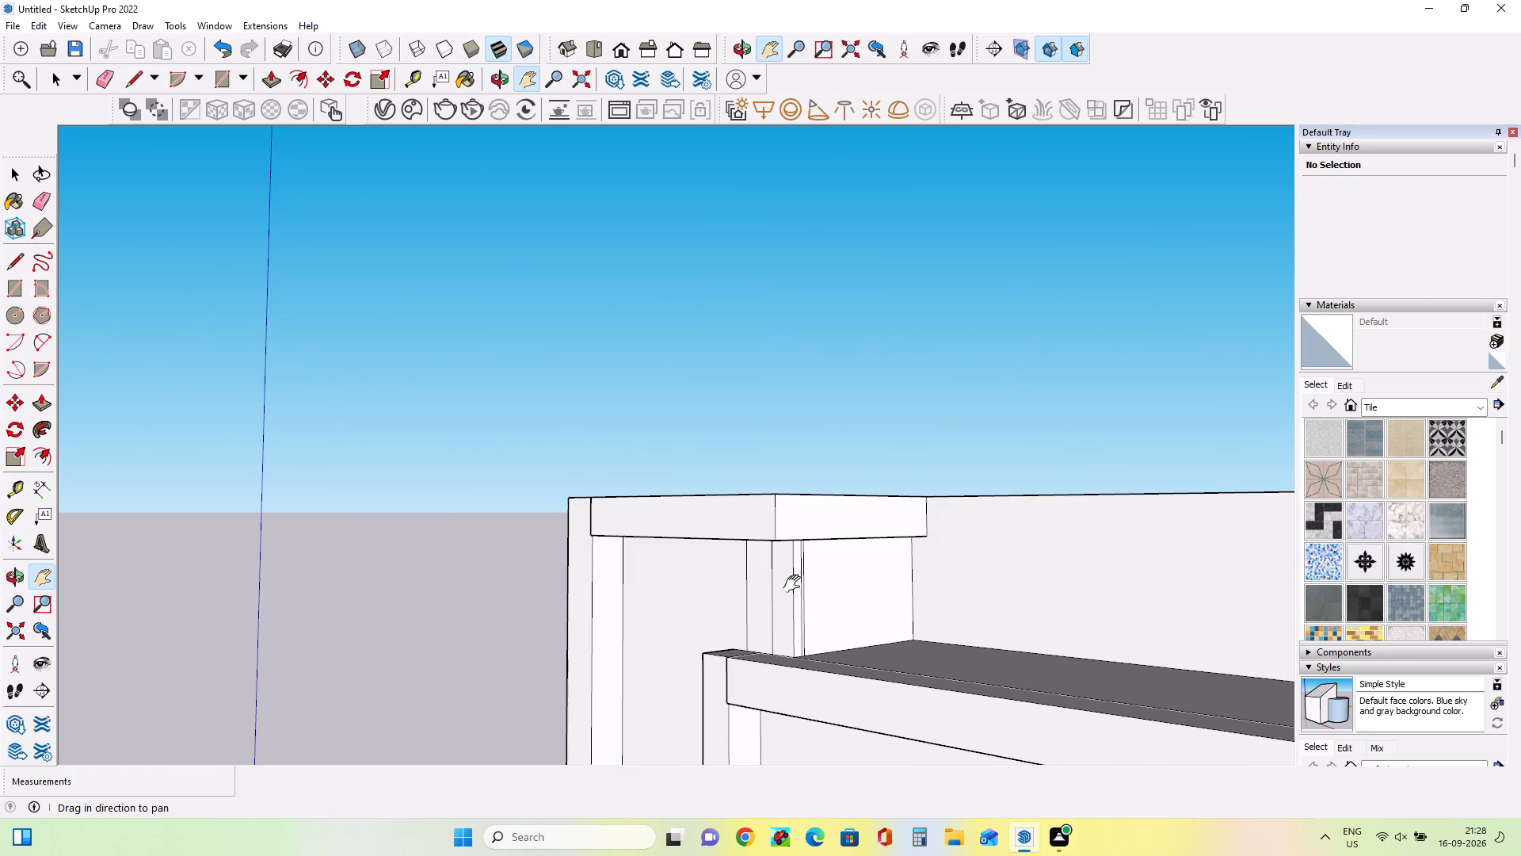
left_click_drag(795, 584, 647, 410)
middle_click_drag(847, 475, 836, 614)
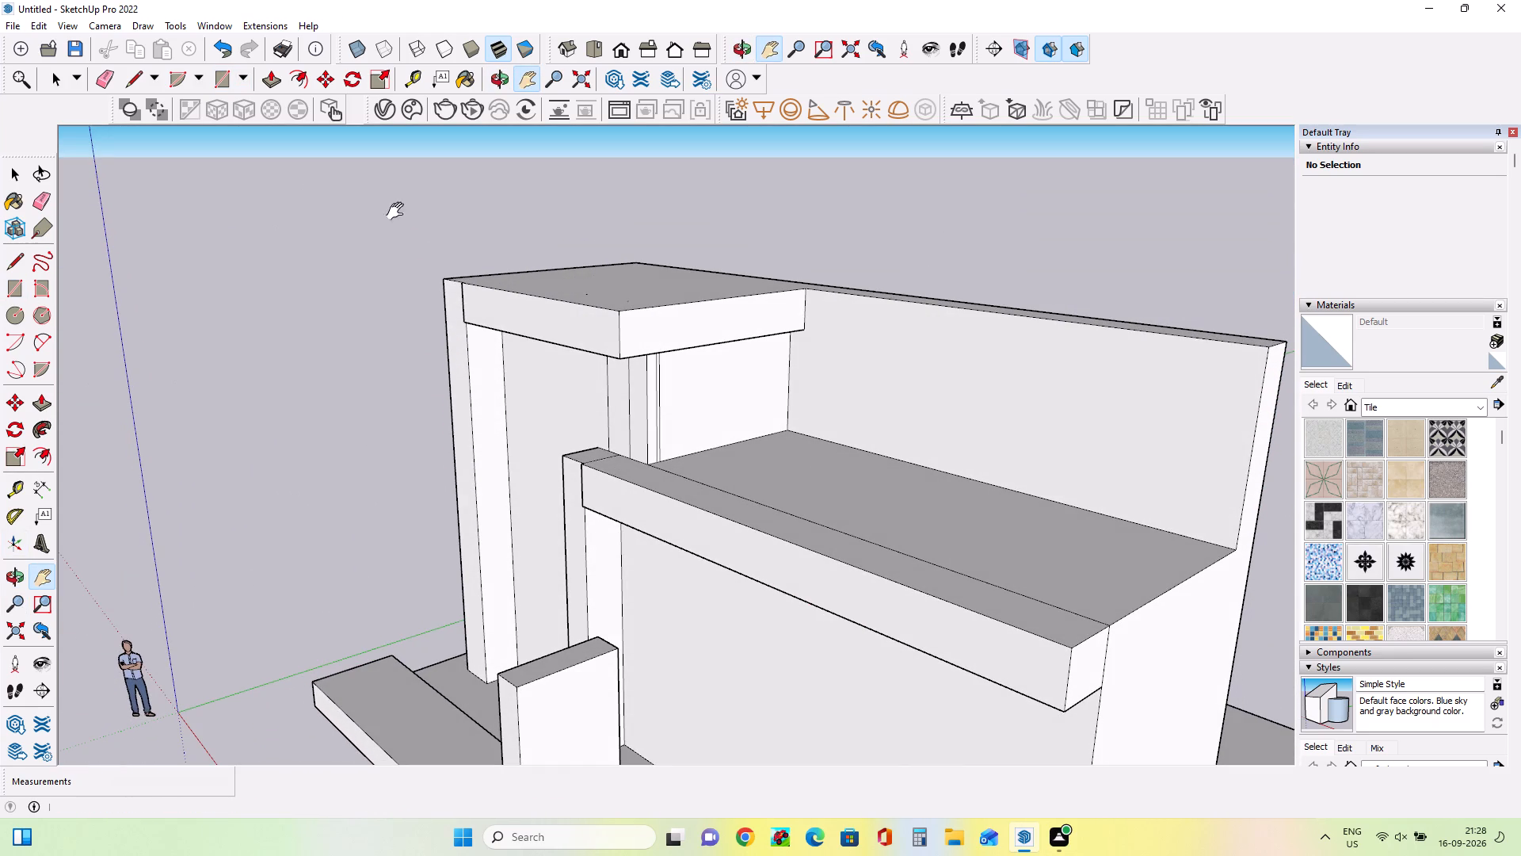
left_click(36, 407)
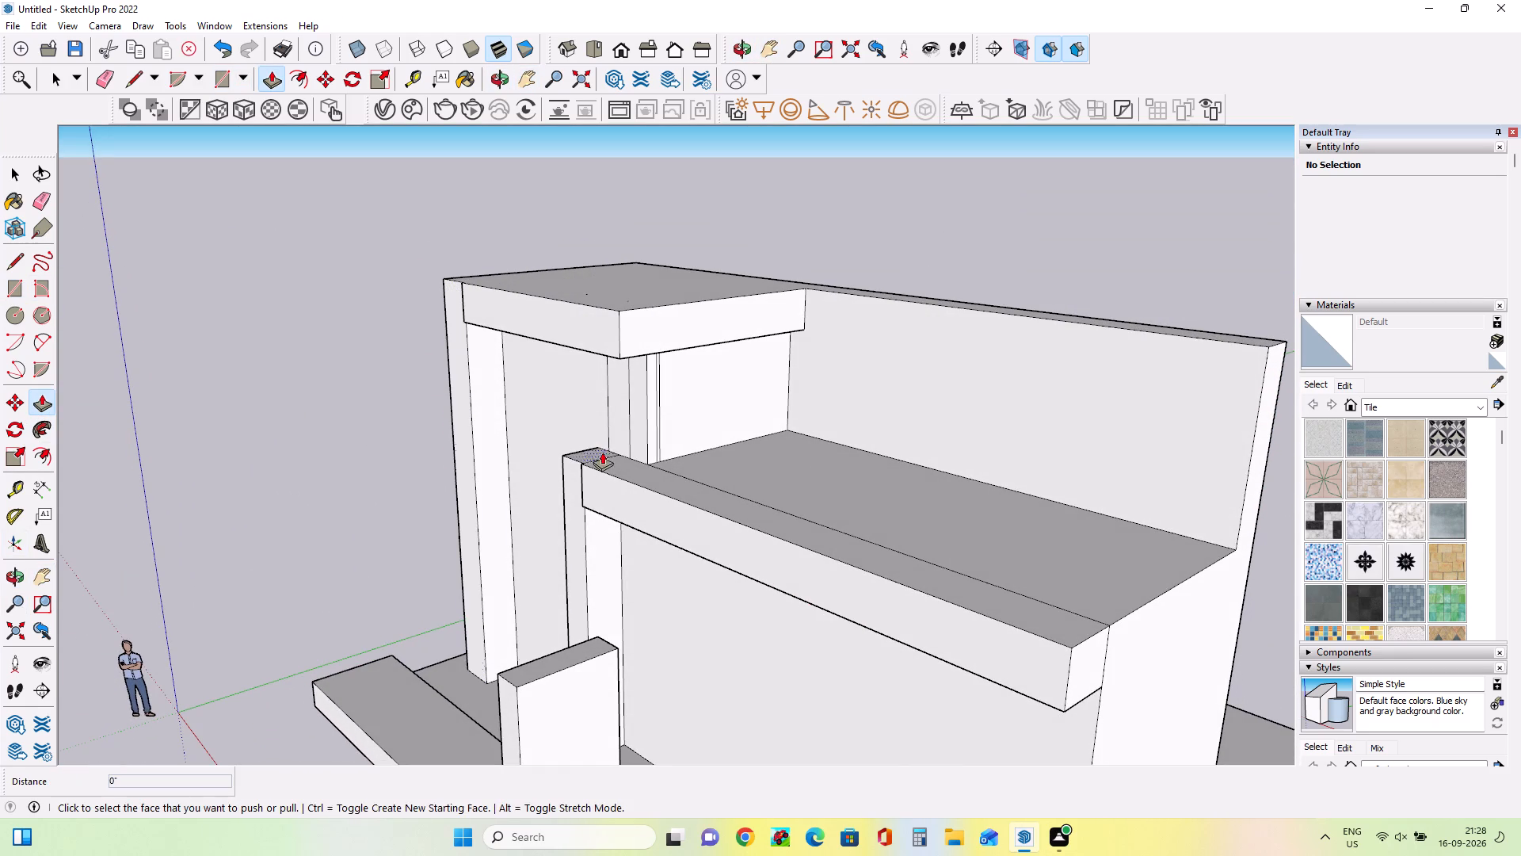
left_click(658, 438)
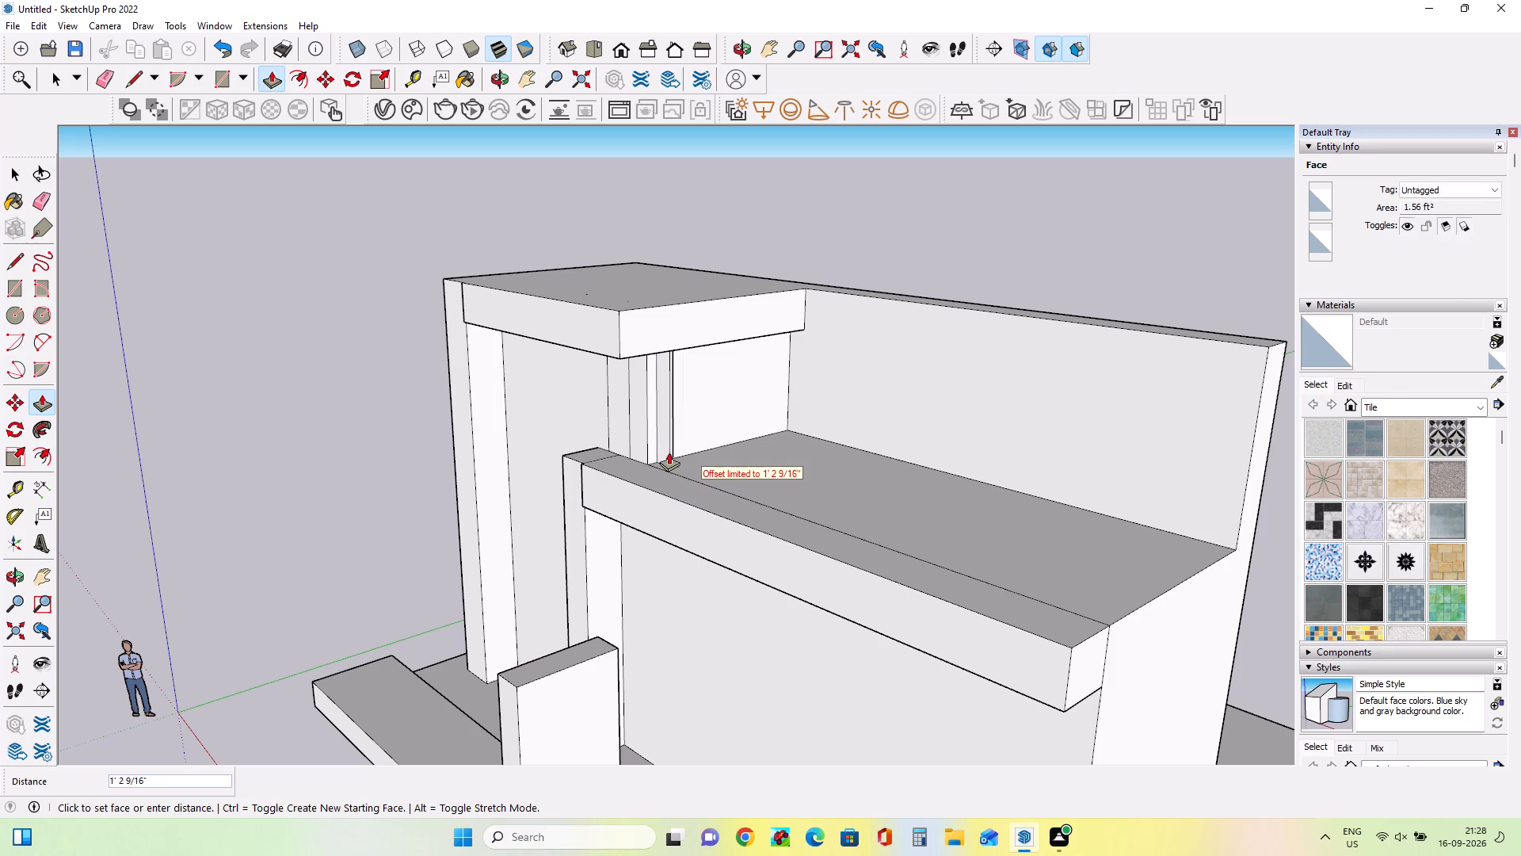
scroll(703, 471, "up", 18)
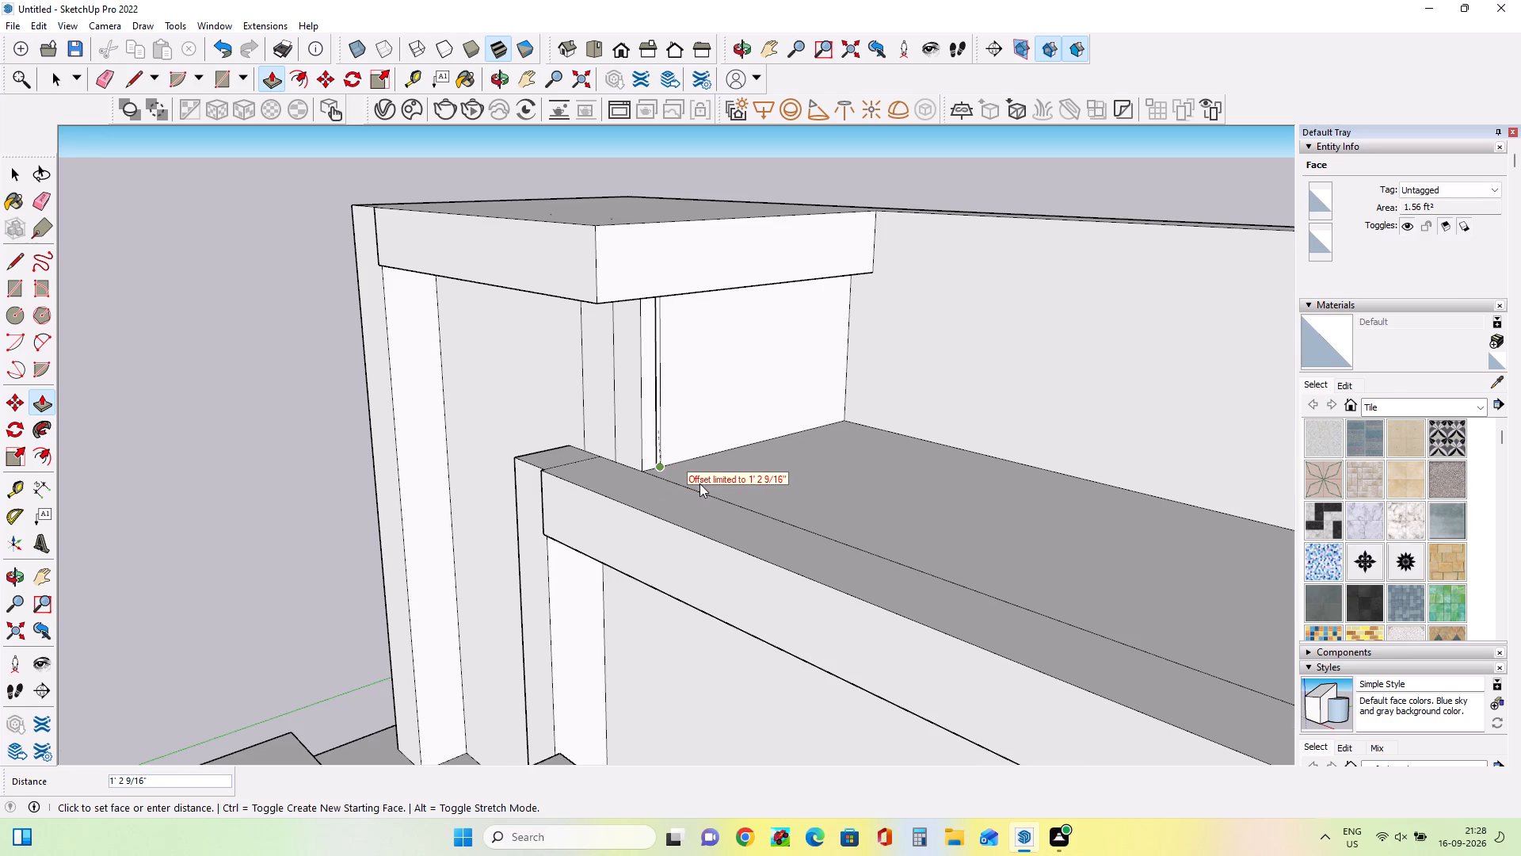
left_click(747, 497)
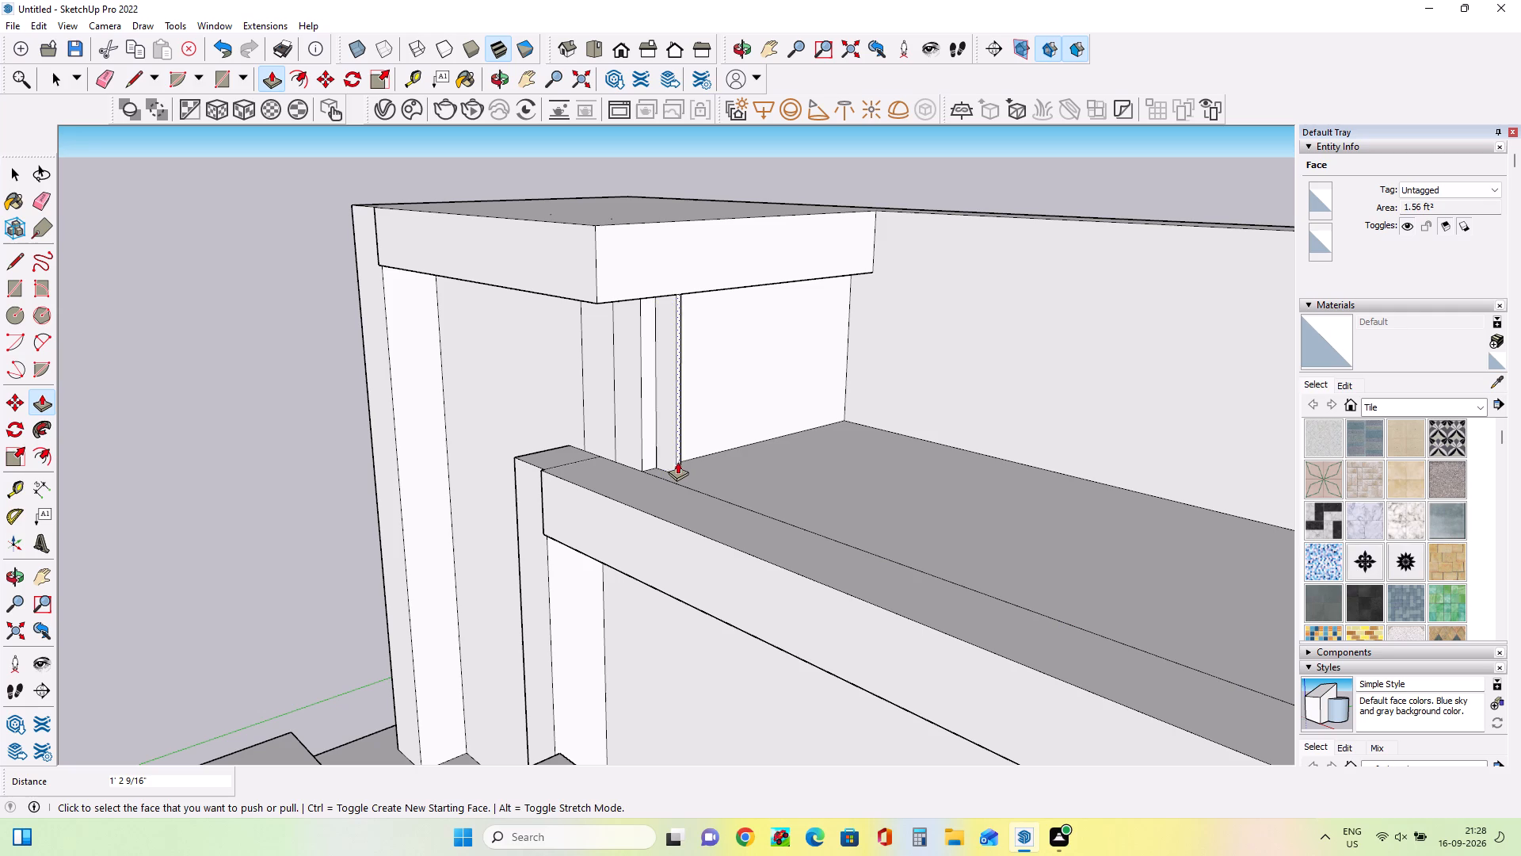
Extend the thin upright strip by about 9' 10 7/16" along the terrace, forming a thin panel behind the mid-level beam.
left_click(679, 461)
scroll(839, 537, "down", 4)
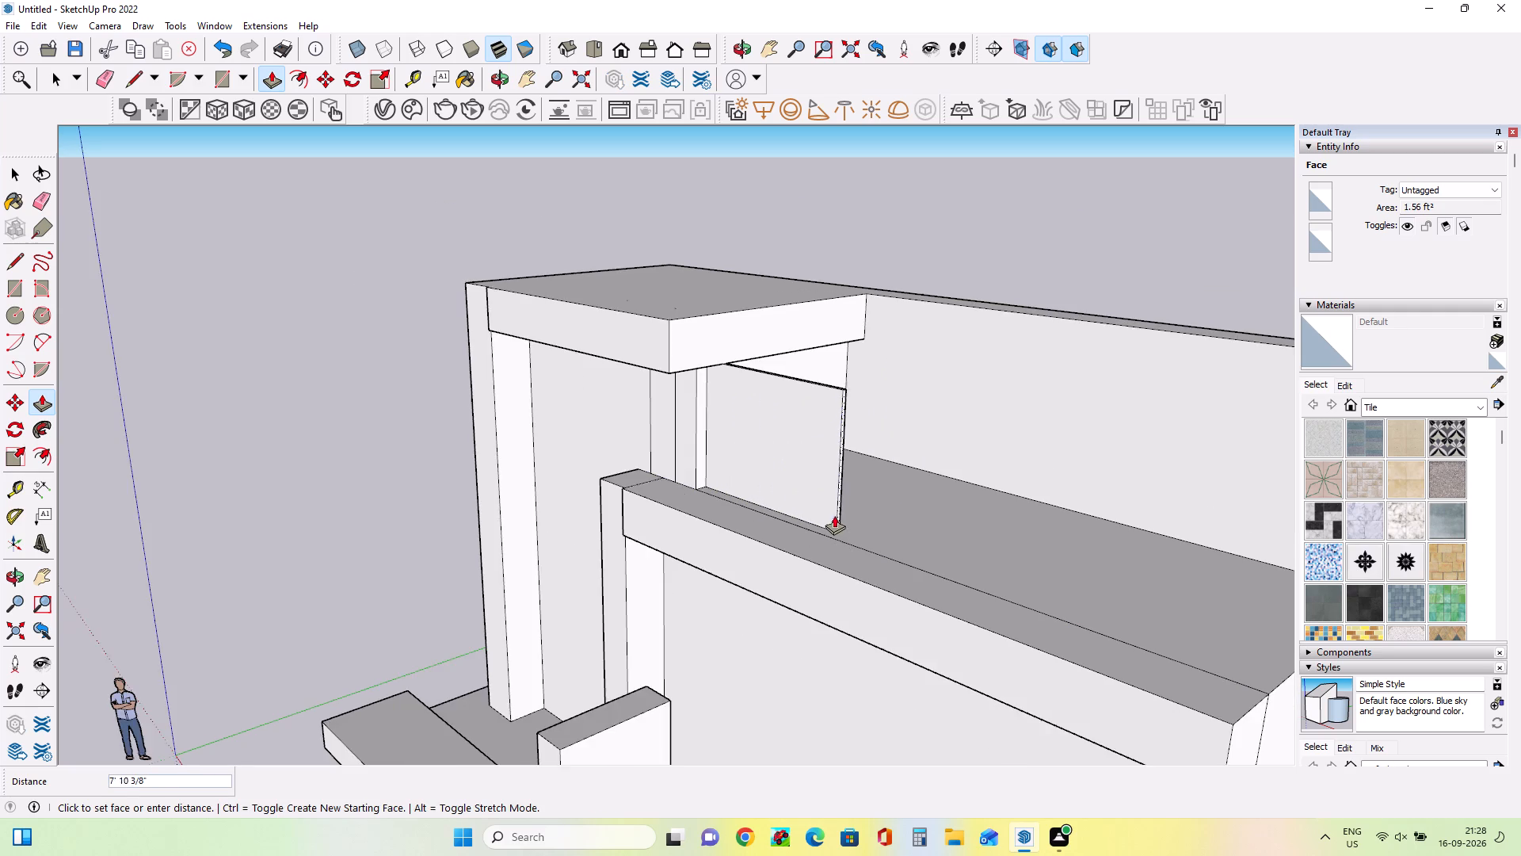
scroll(832, 511, "down", 8)
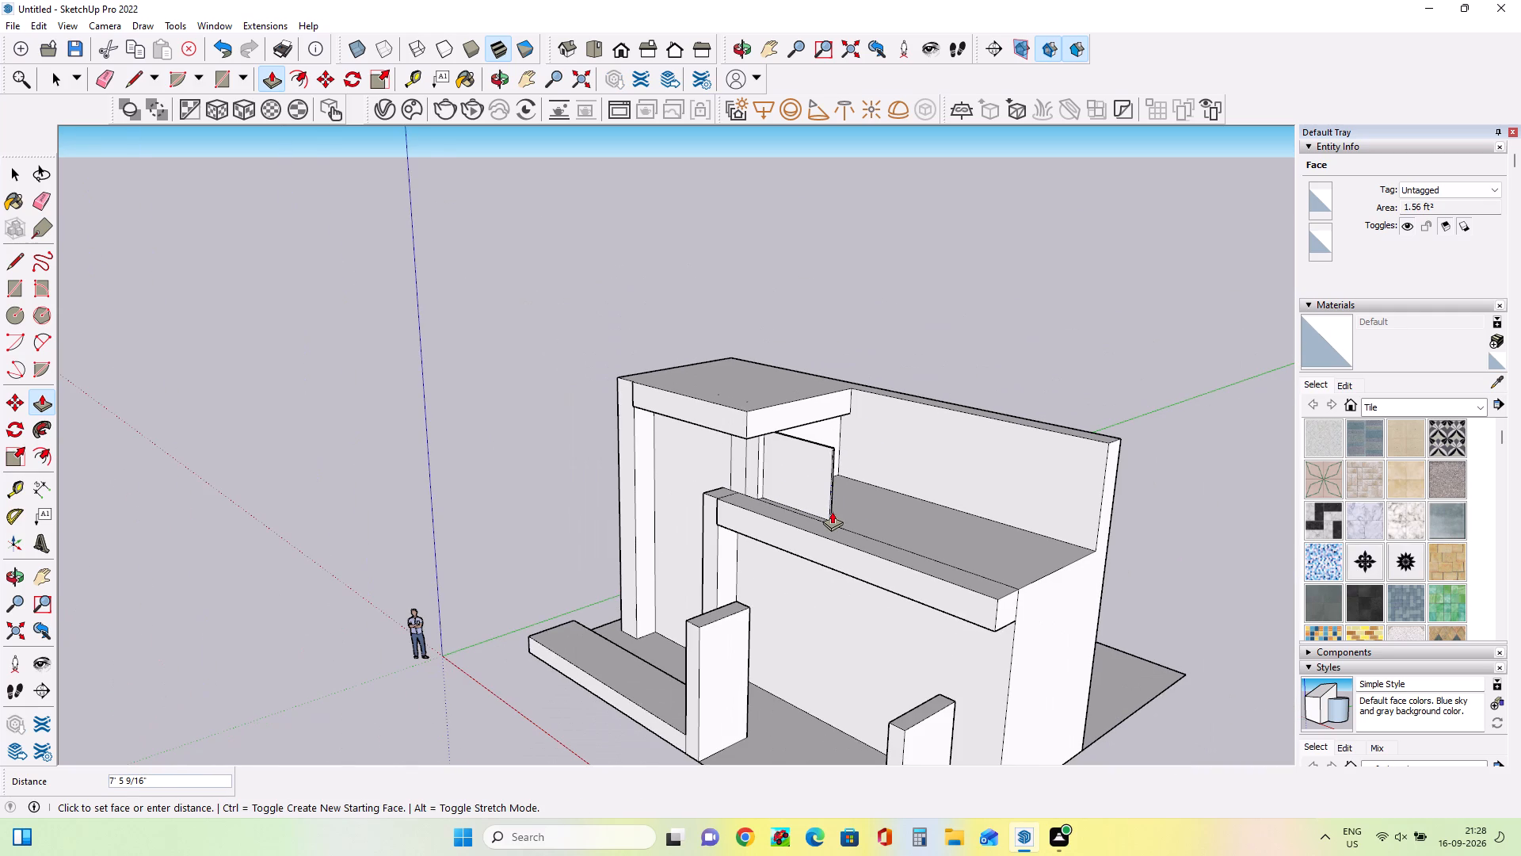
left_click(851, 515)
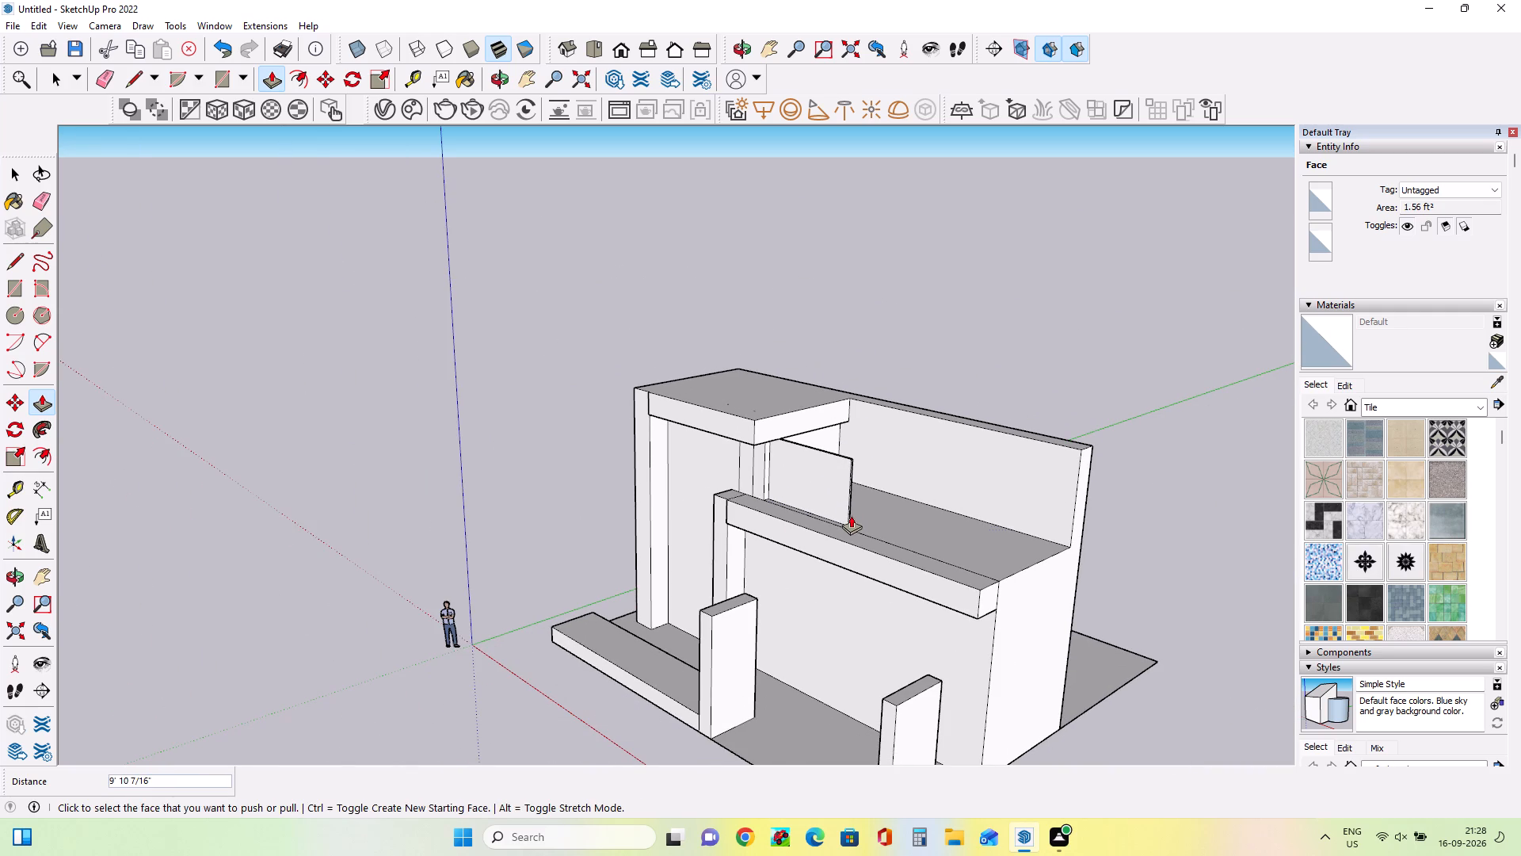
Extend the free end of the thin terrace panel by a further 3' 9 9/16".
middle_click_drag(783, 518, 970, 503)
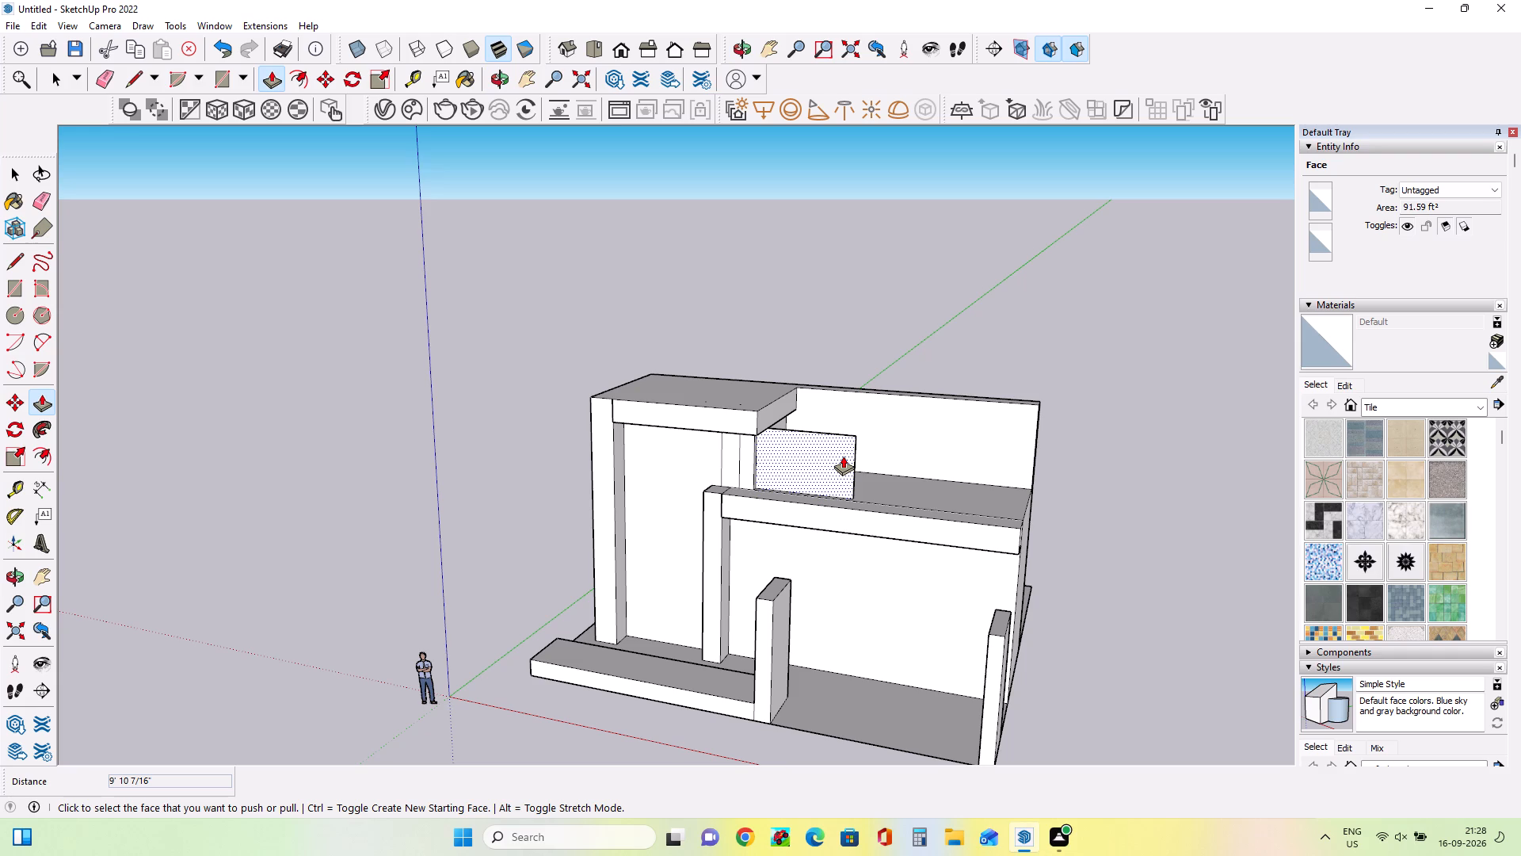
middle_click_drag(911, 522, 761, 568)
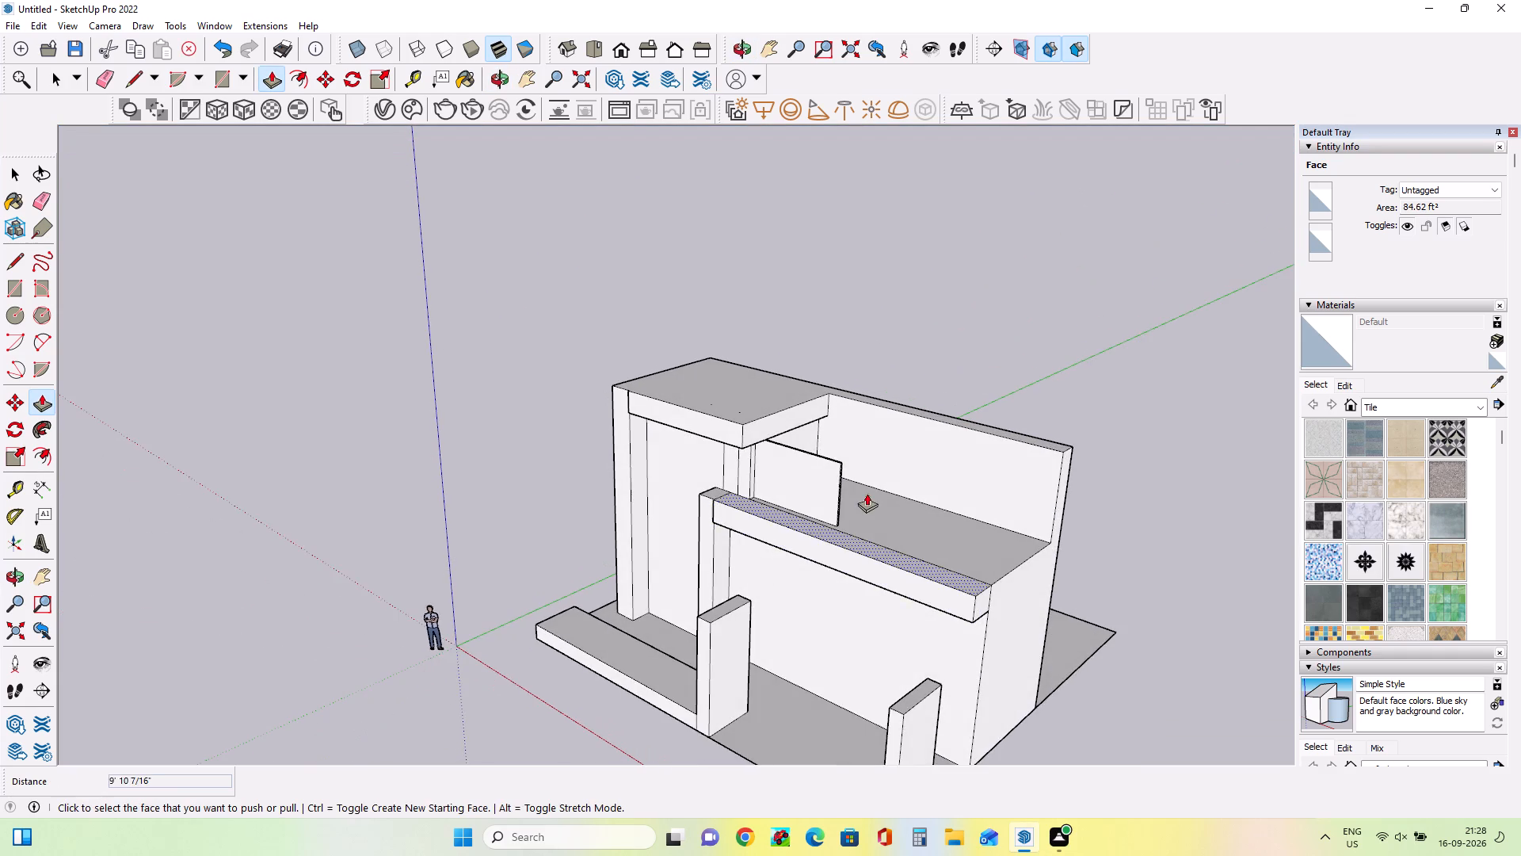
scroll(836, 503, "up", 8)
left_click(840, 520)
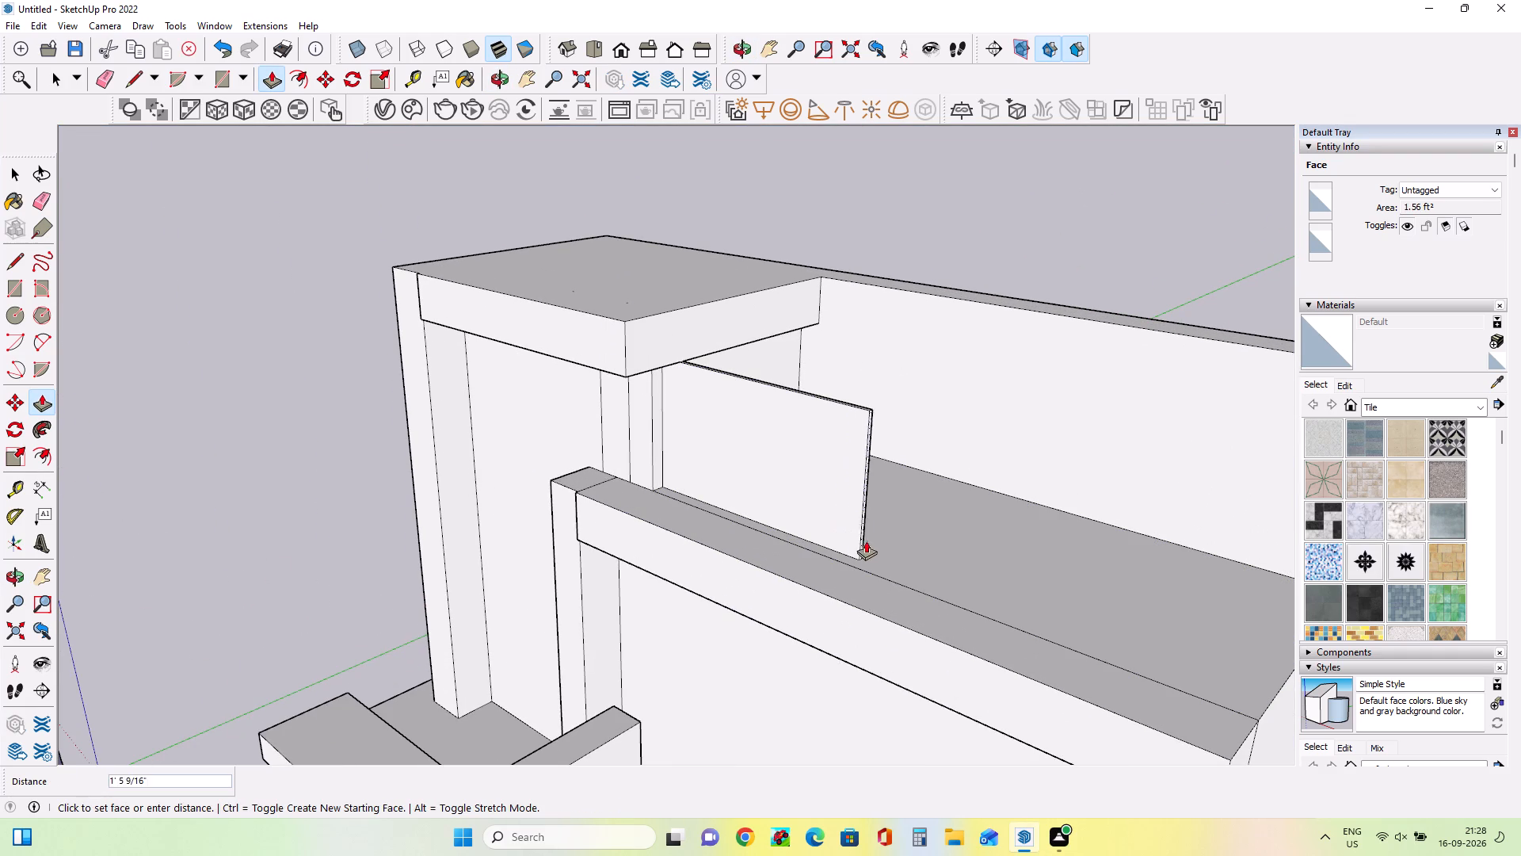
left_click(905, 571)
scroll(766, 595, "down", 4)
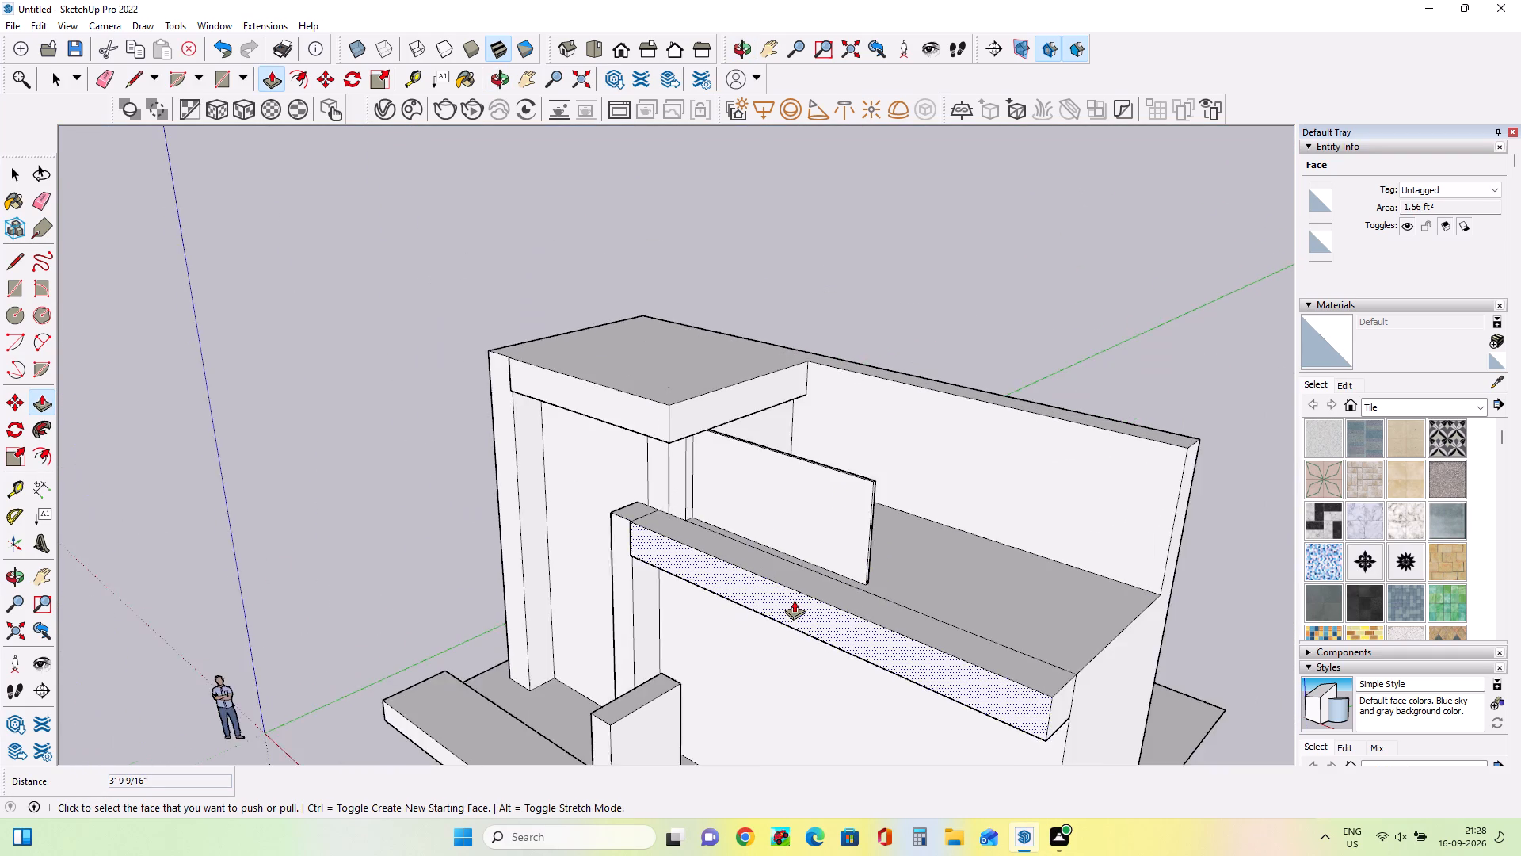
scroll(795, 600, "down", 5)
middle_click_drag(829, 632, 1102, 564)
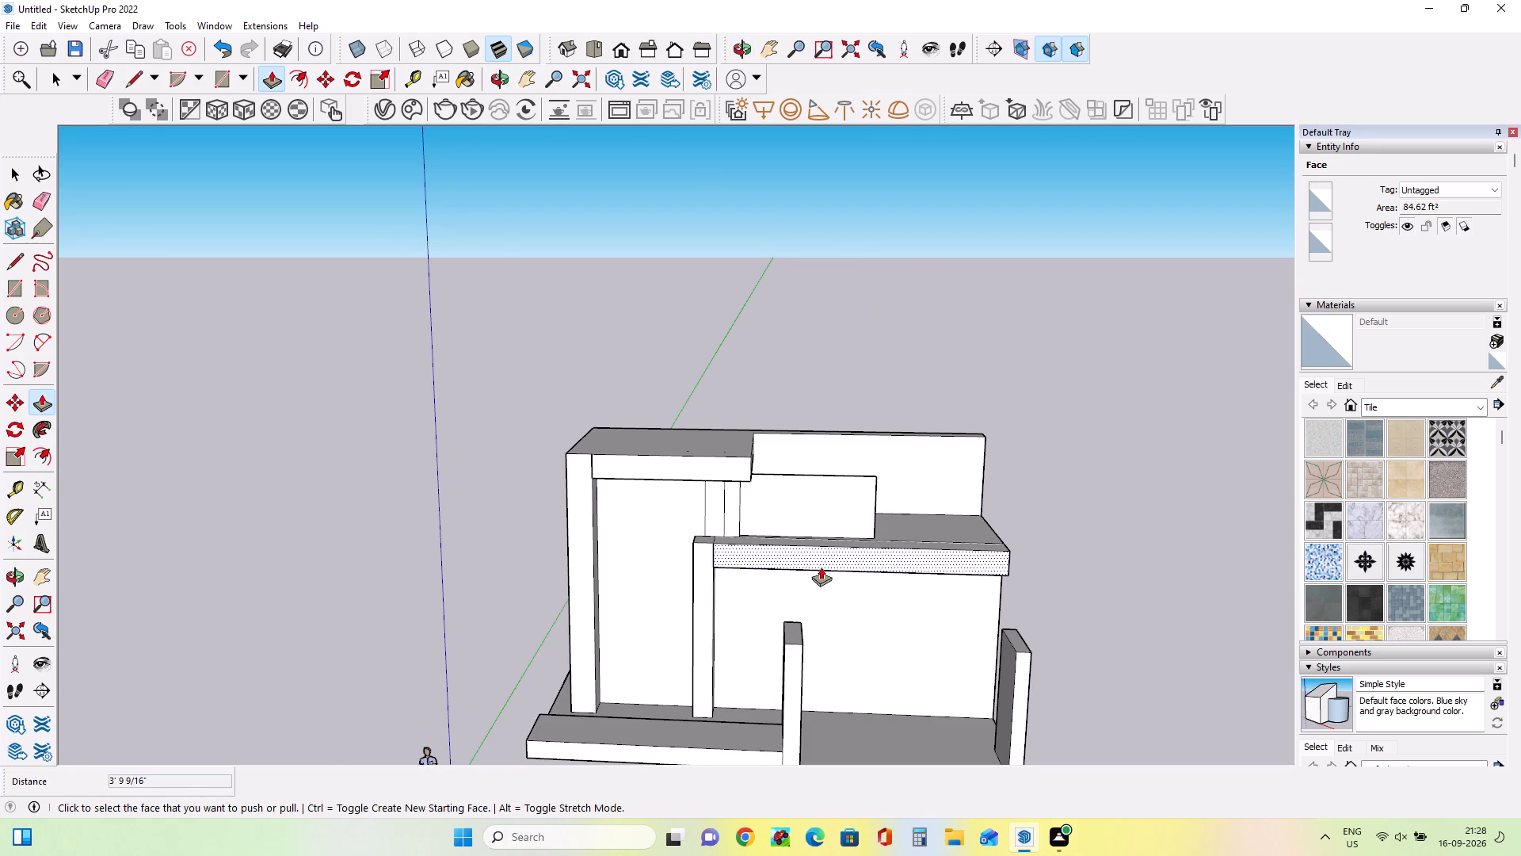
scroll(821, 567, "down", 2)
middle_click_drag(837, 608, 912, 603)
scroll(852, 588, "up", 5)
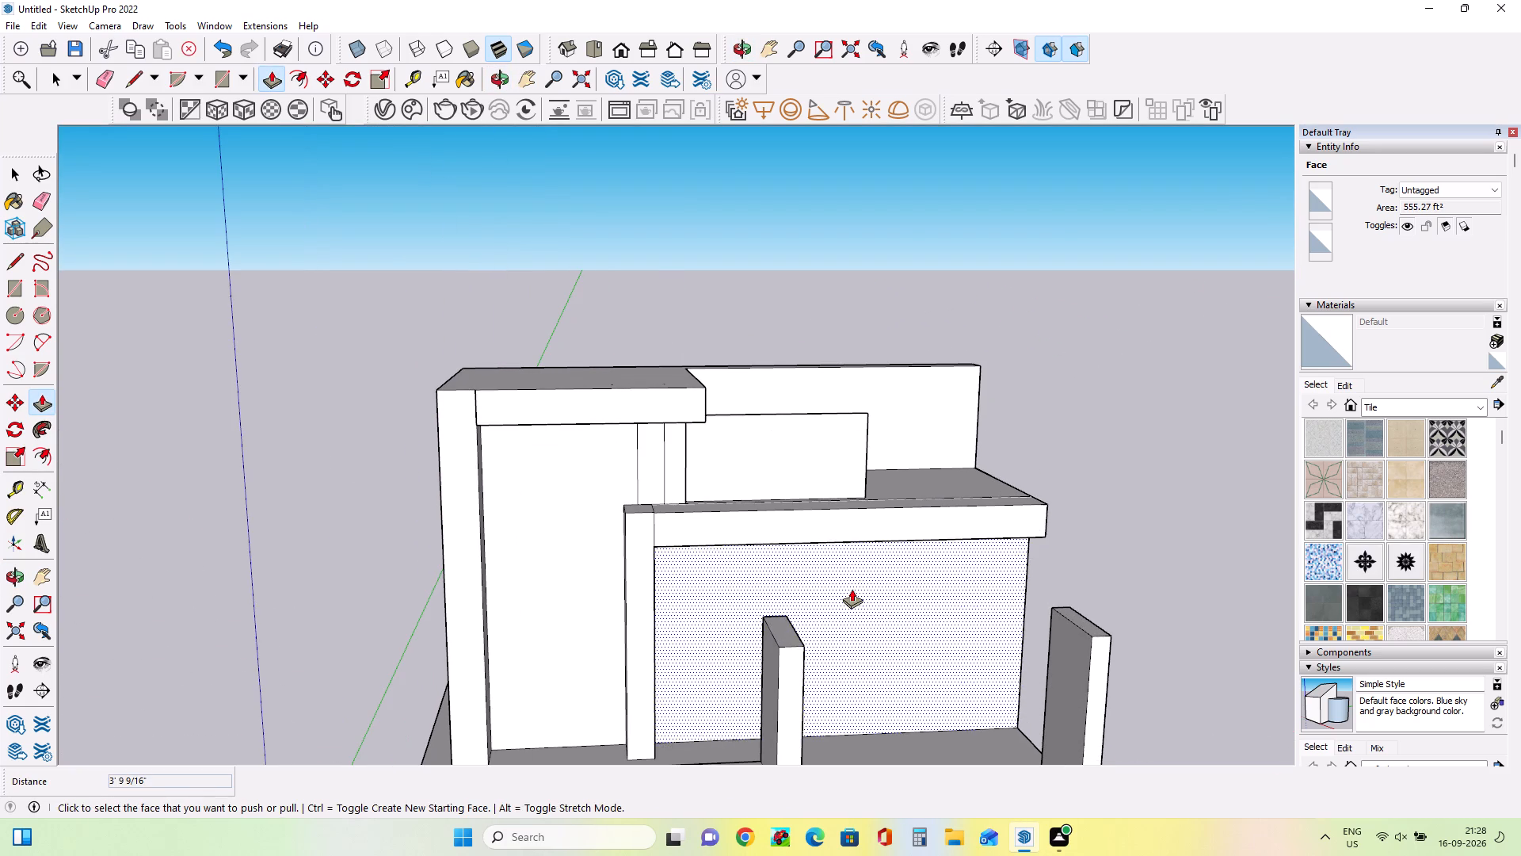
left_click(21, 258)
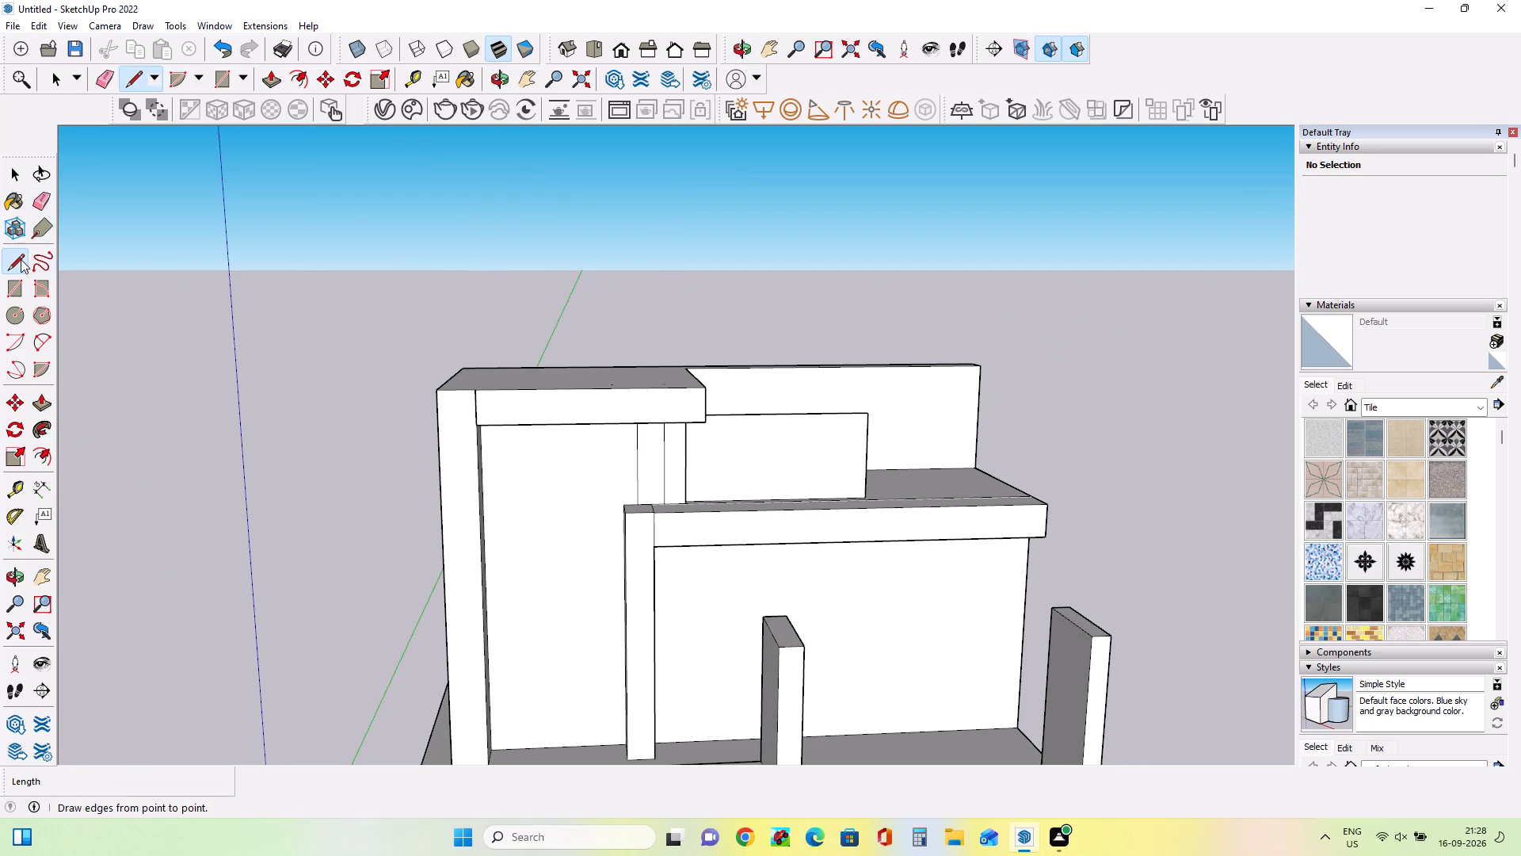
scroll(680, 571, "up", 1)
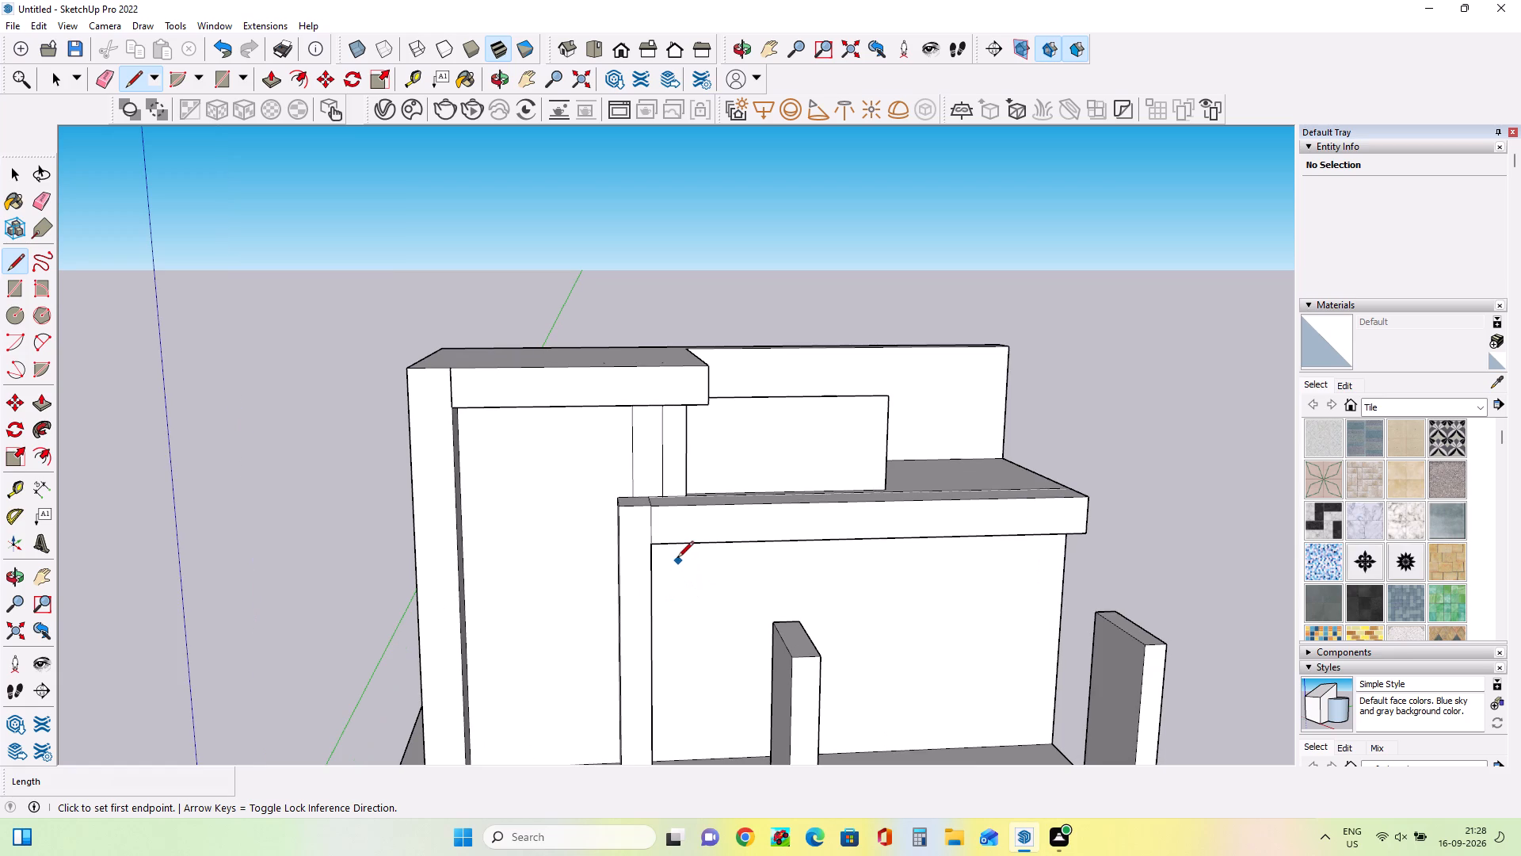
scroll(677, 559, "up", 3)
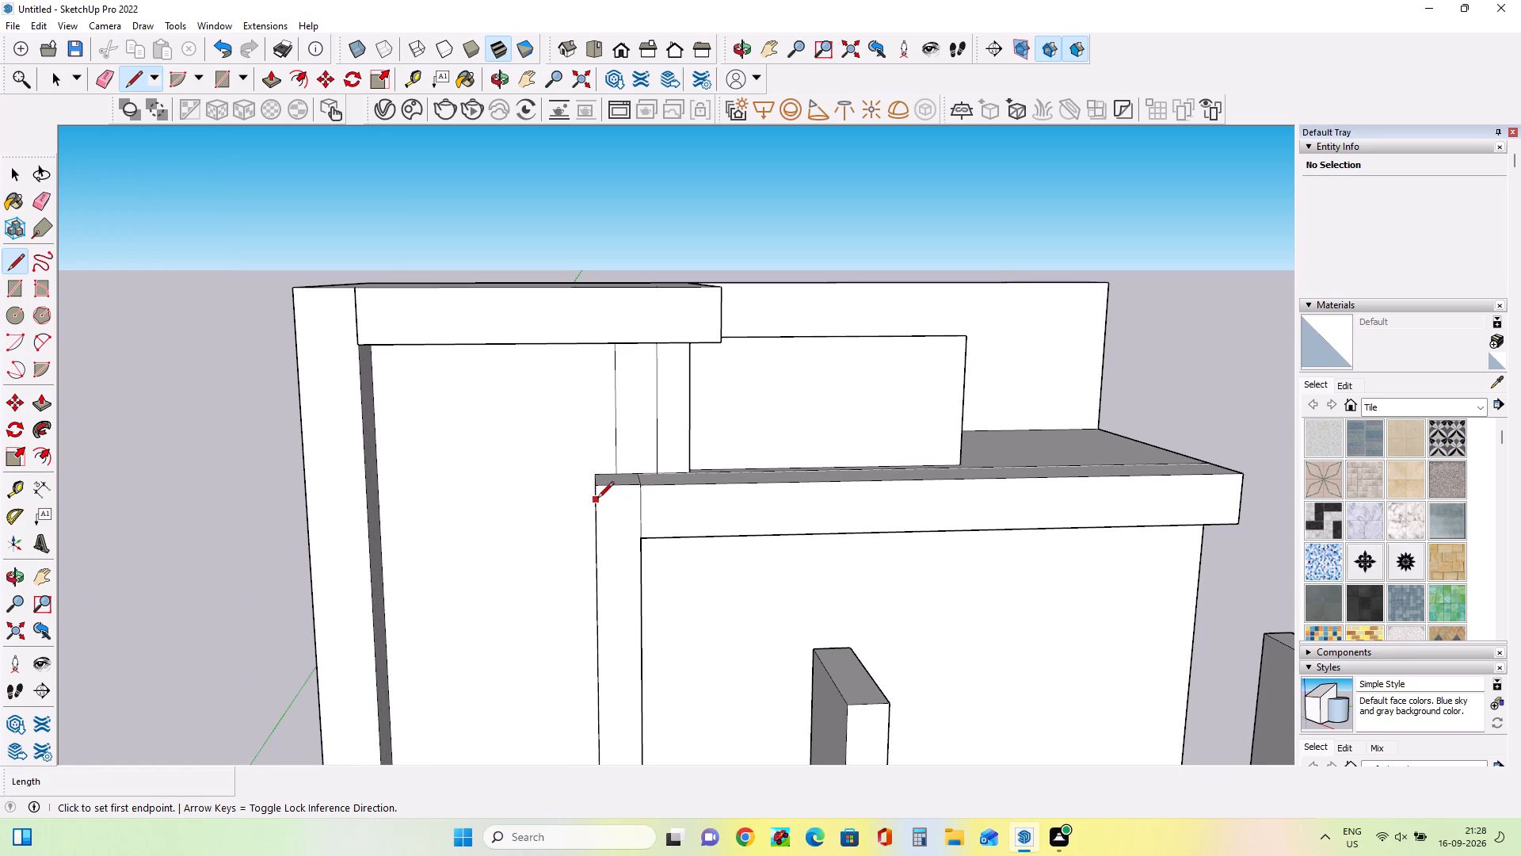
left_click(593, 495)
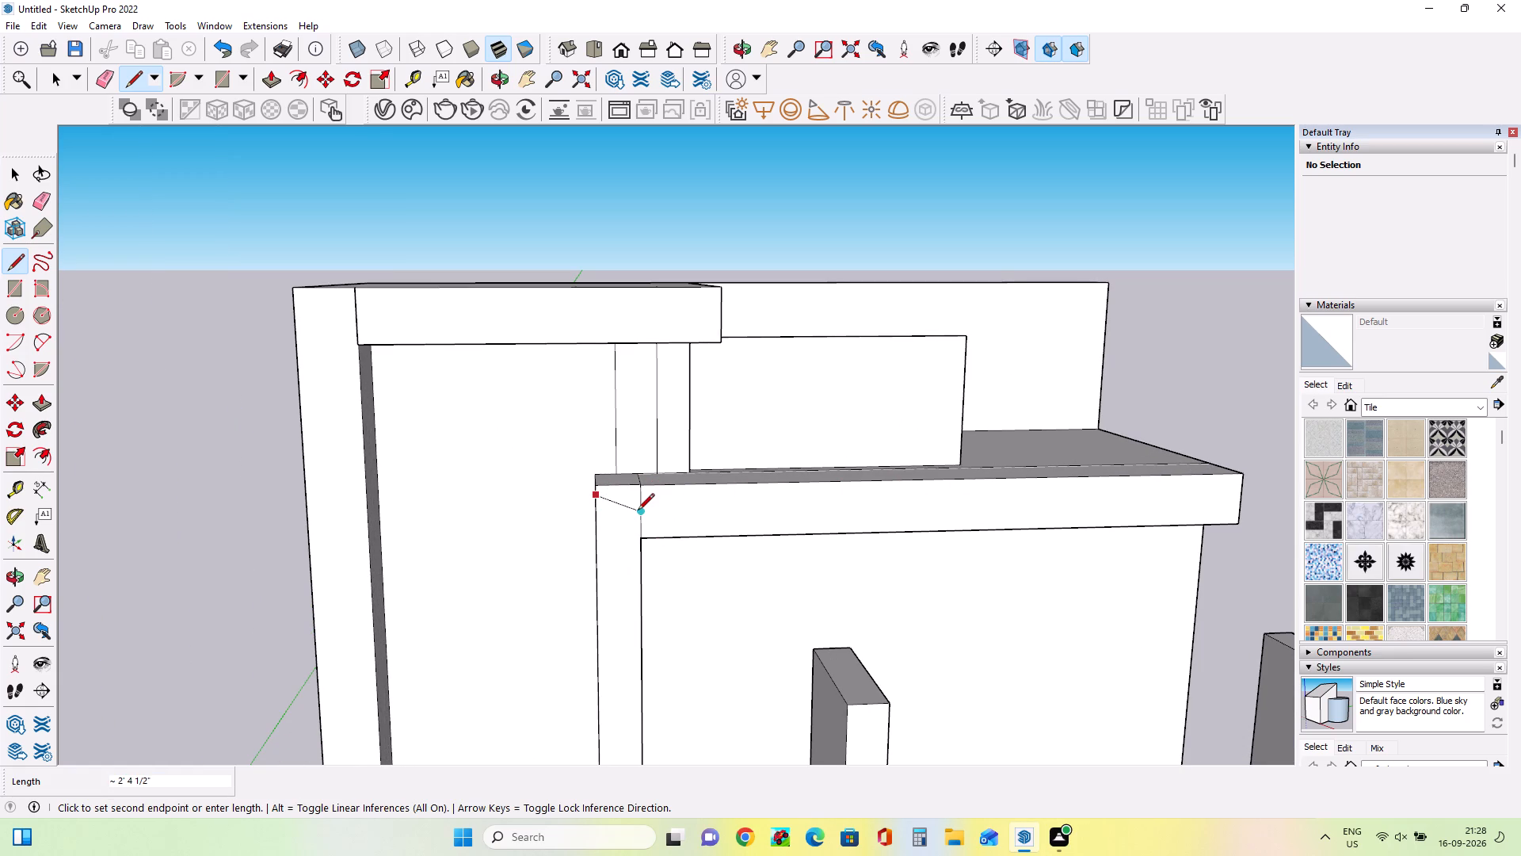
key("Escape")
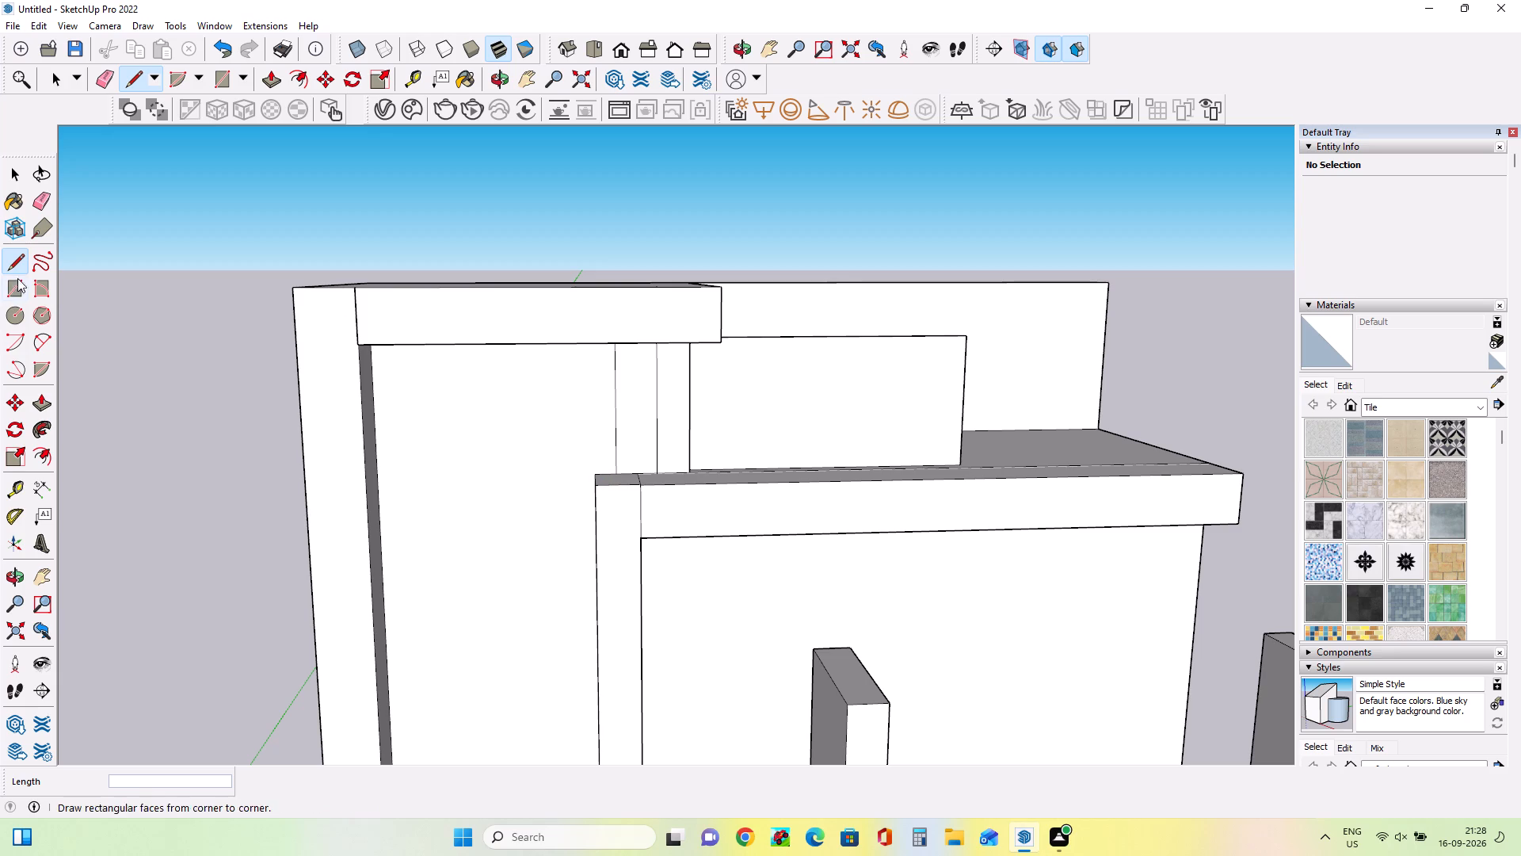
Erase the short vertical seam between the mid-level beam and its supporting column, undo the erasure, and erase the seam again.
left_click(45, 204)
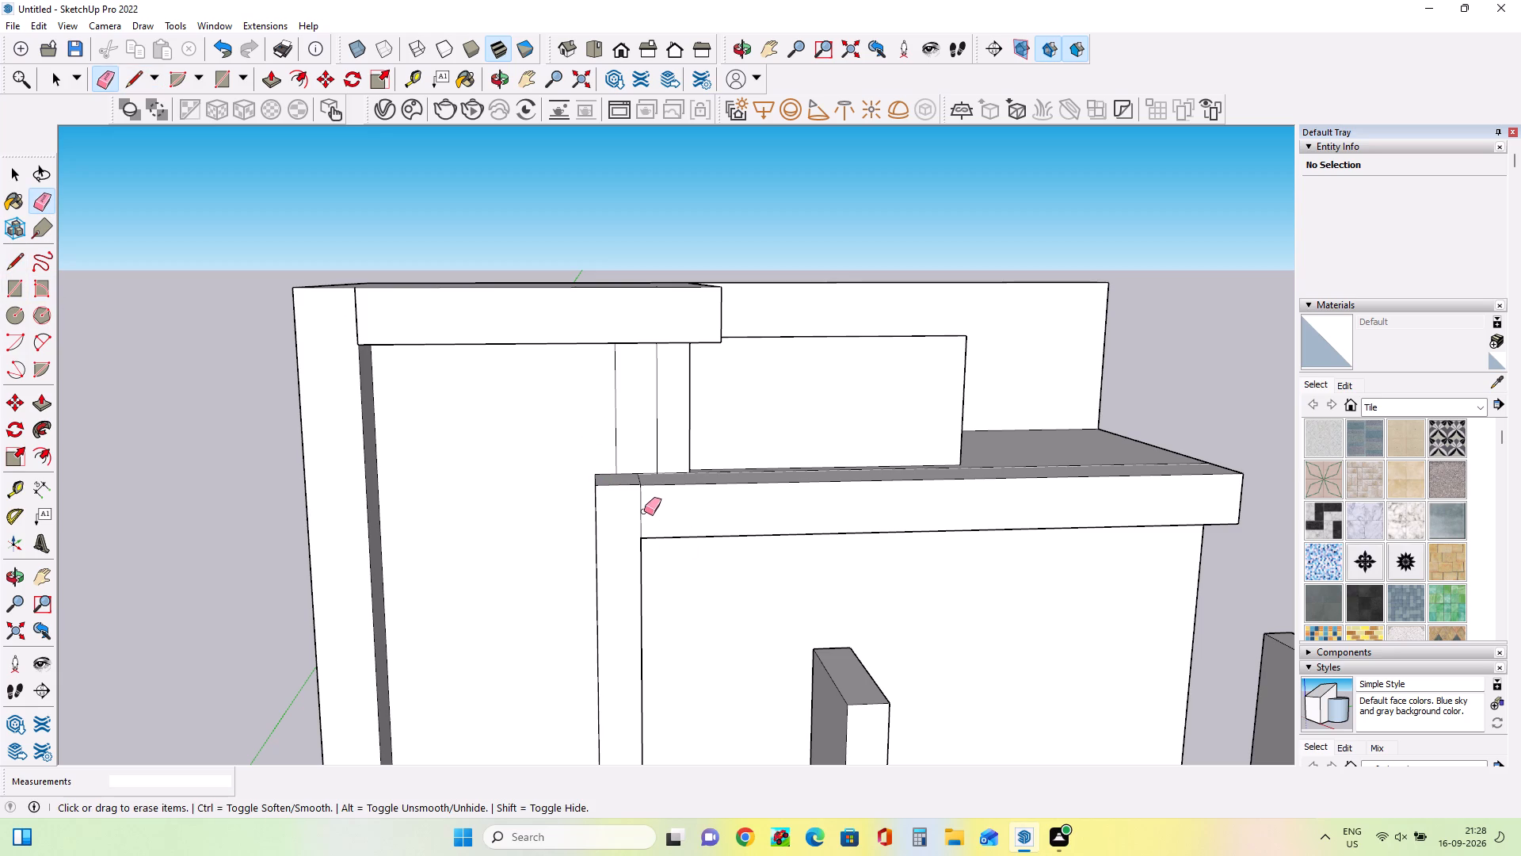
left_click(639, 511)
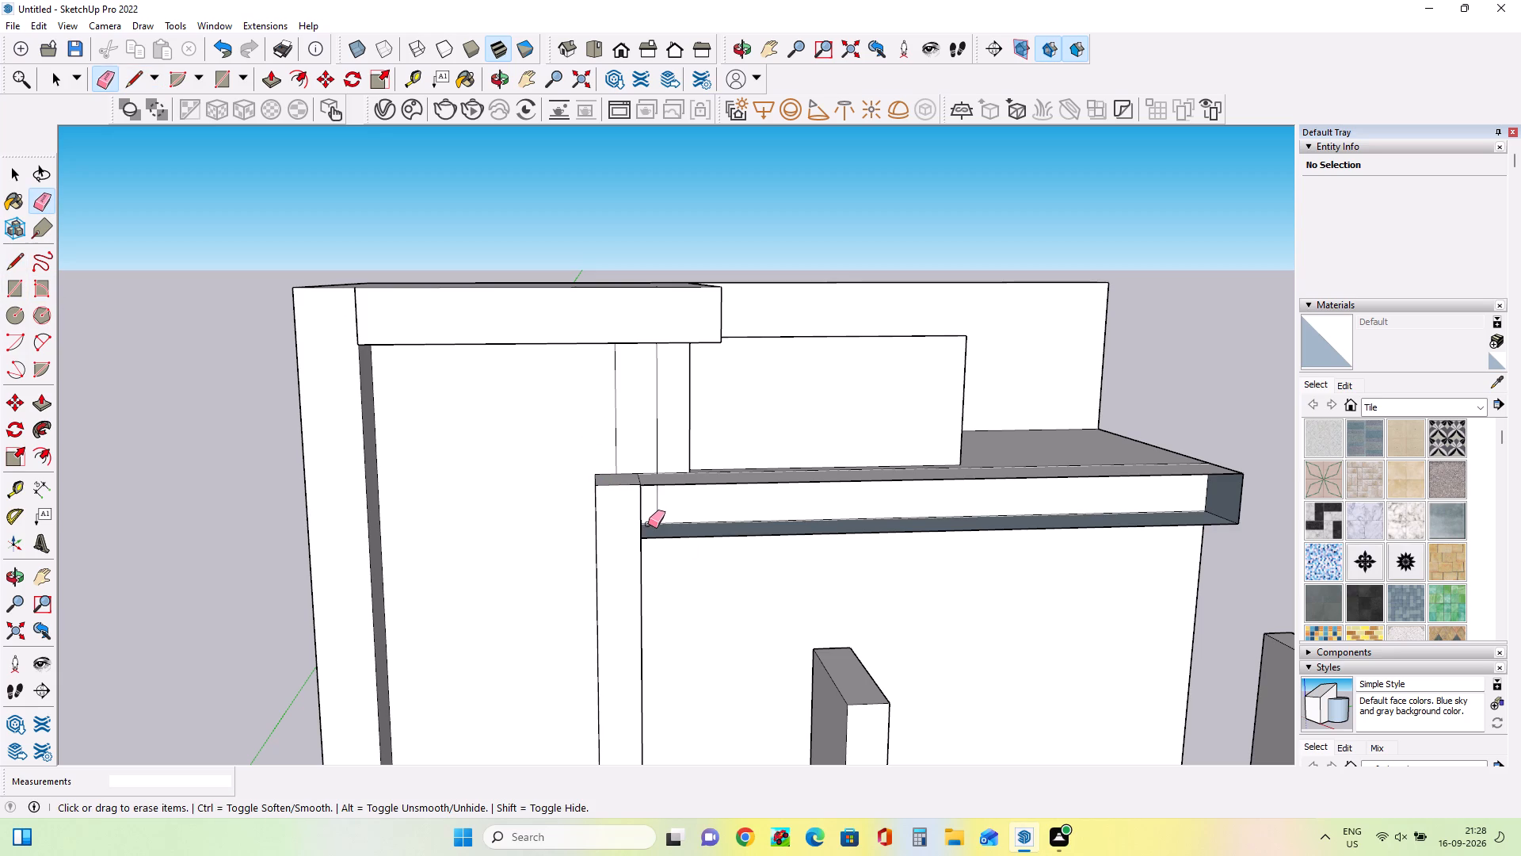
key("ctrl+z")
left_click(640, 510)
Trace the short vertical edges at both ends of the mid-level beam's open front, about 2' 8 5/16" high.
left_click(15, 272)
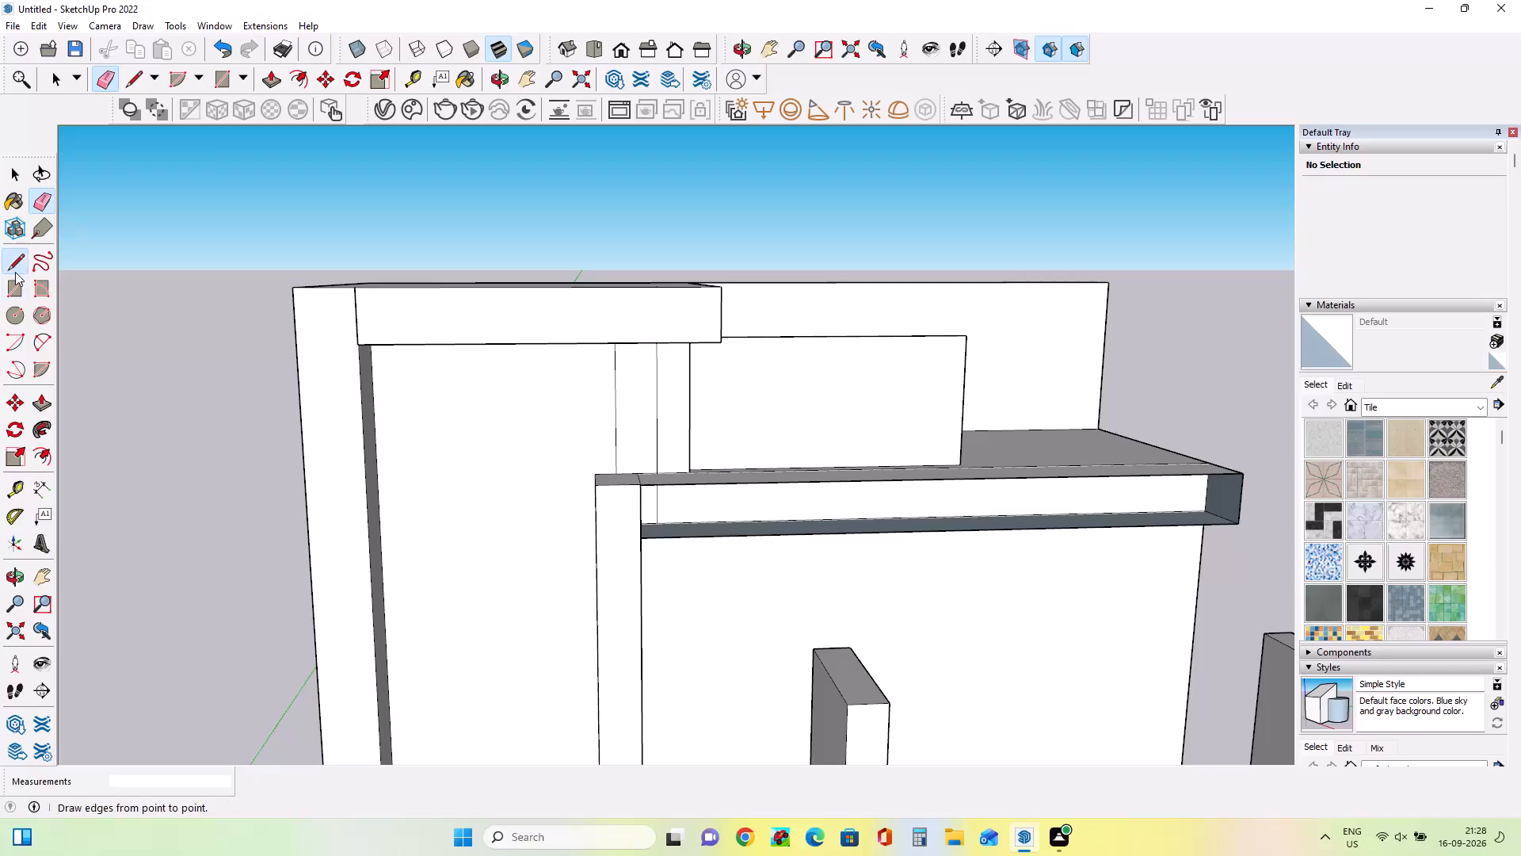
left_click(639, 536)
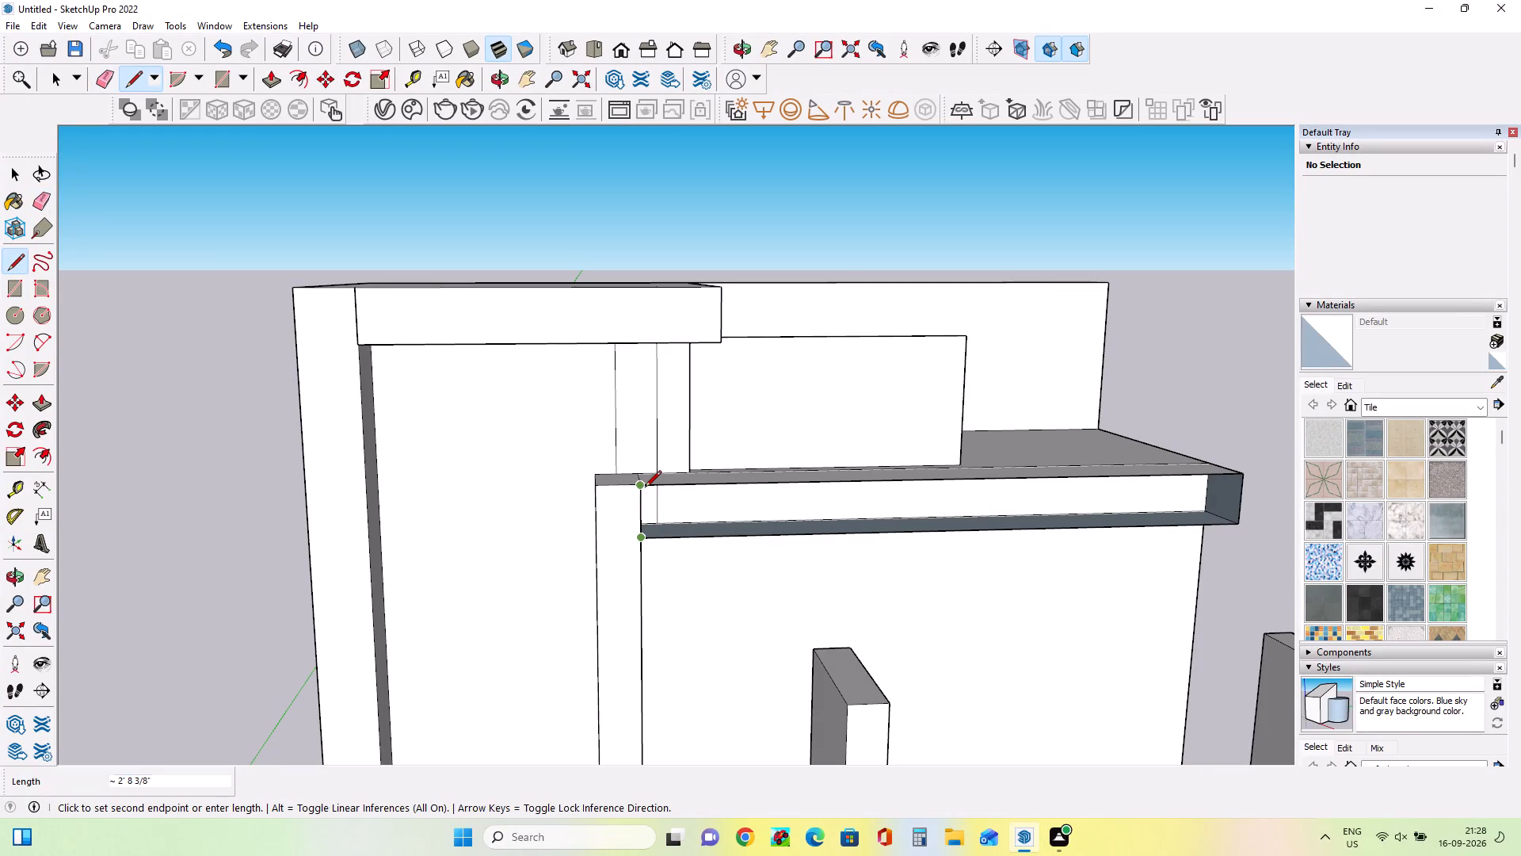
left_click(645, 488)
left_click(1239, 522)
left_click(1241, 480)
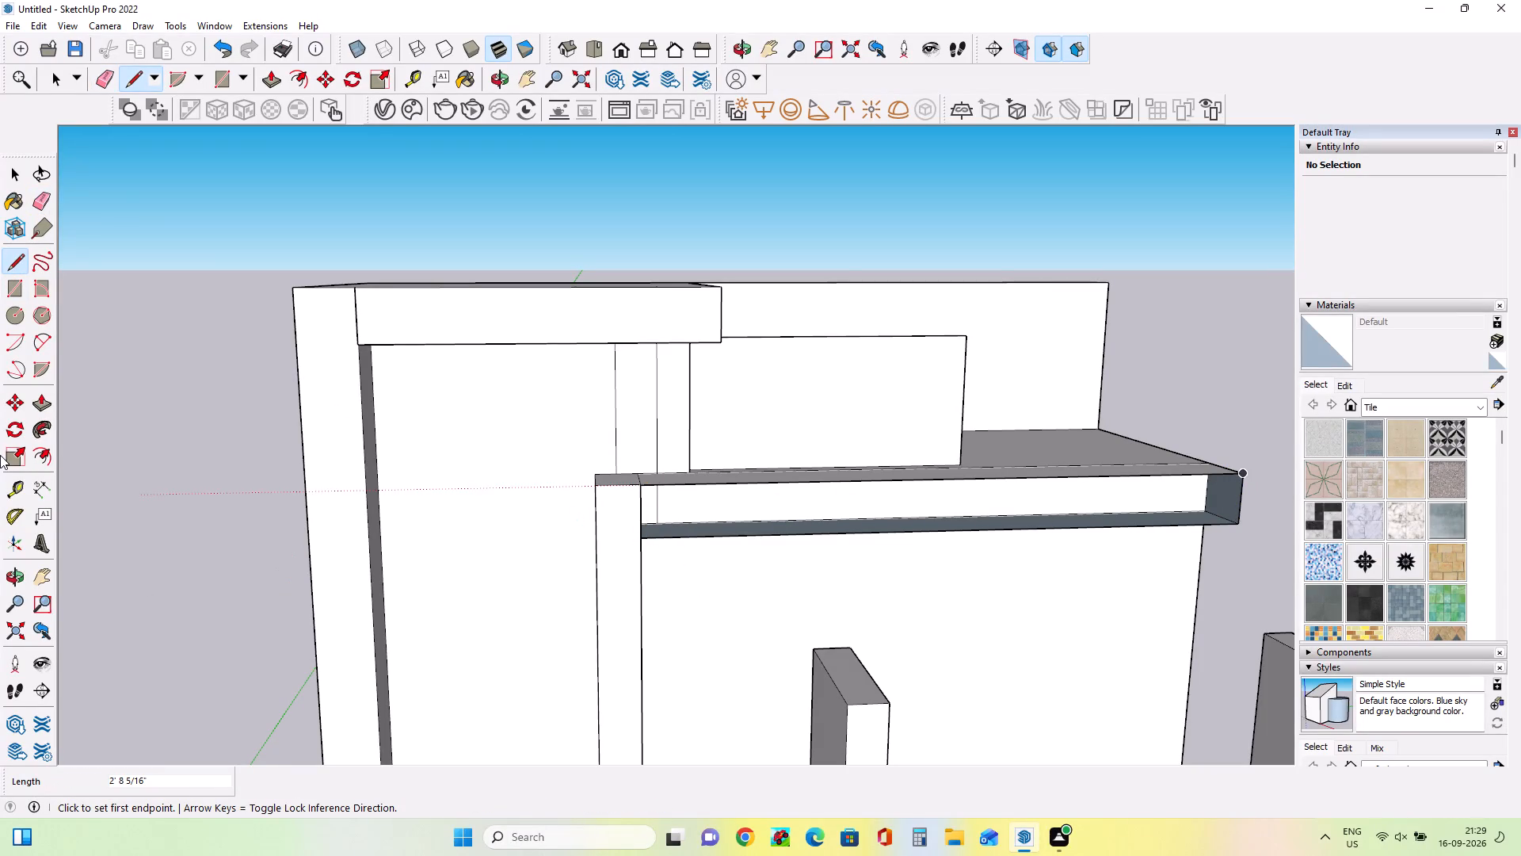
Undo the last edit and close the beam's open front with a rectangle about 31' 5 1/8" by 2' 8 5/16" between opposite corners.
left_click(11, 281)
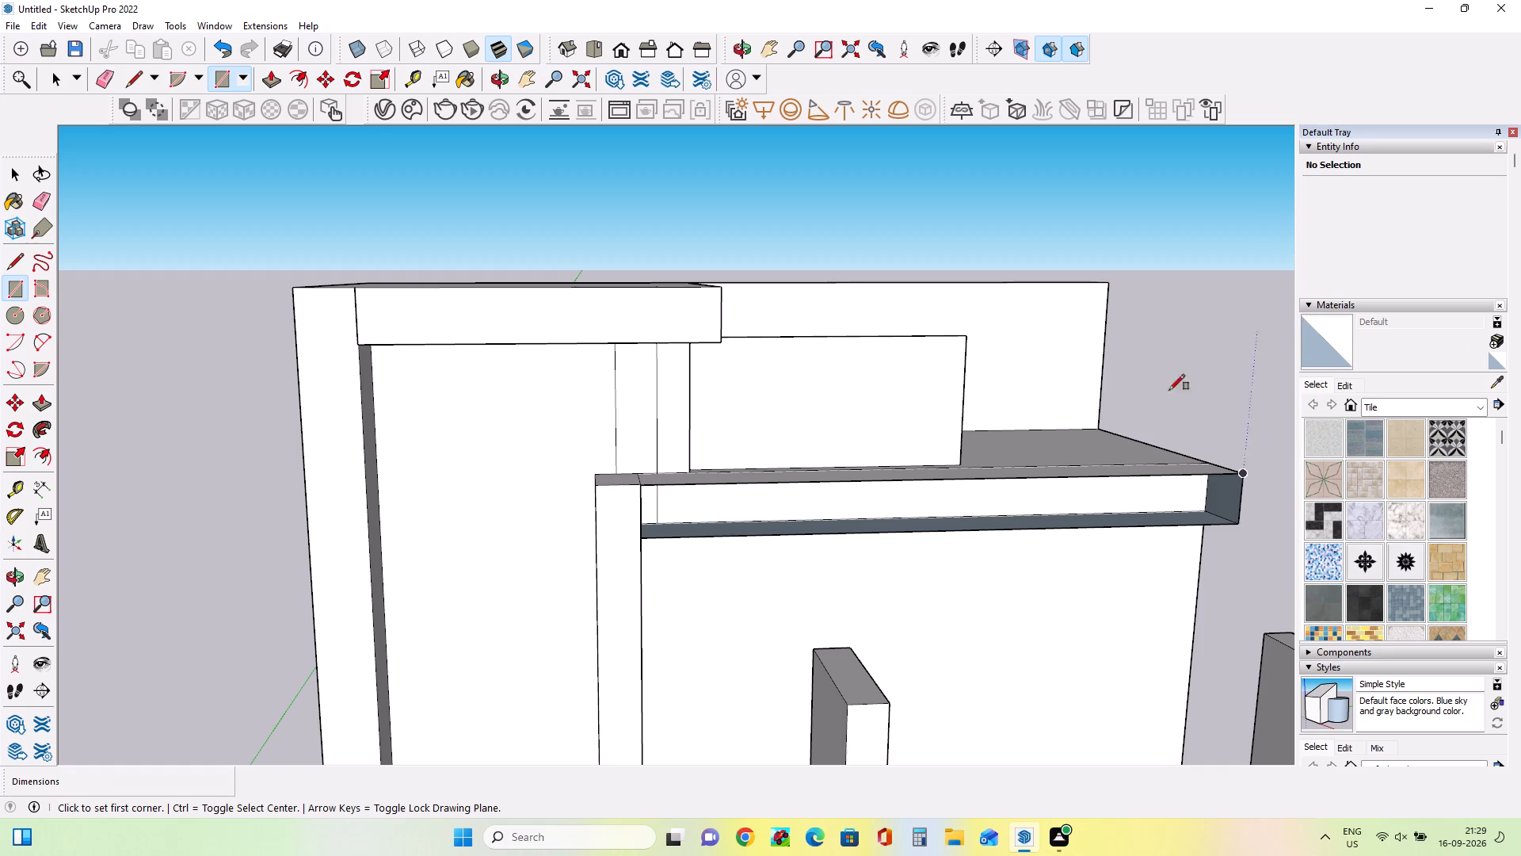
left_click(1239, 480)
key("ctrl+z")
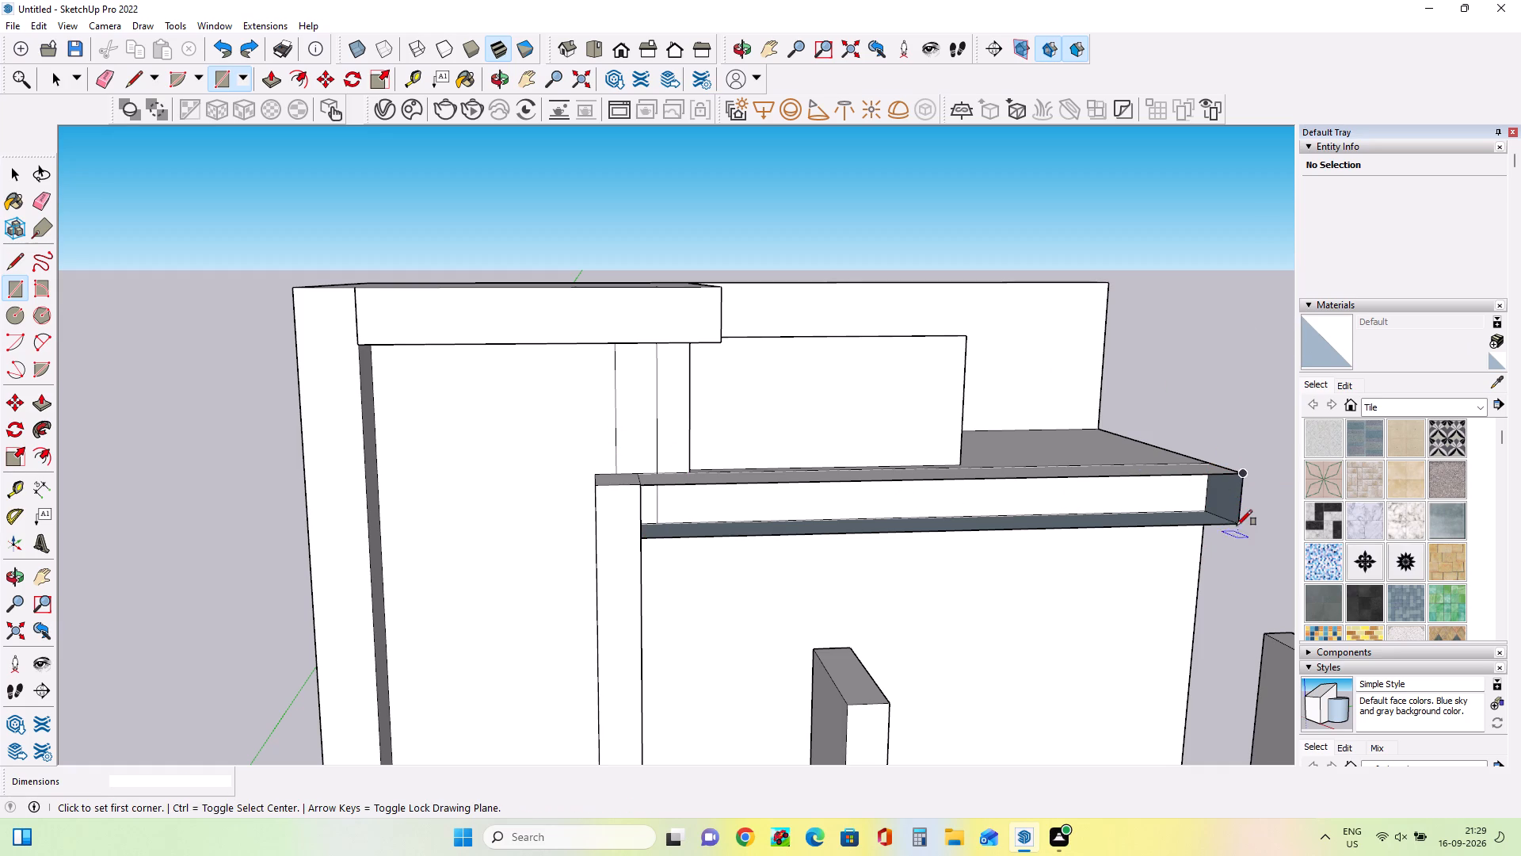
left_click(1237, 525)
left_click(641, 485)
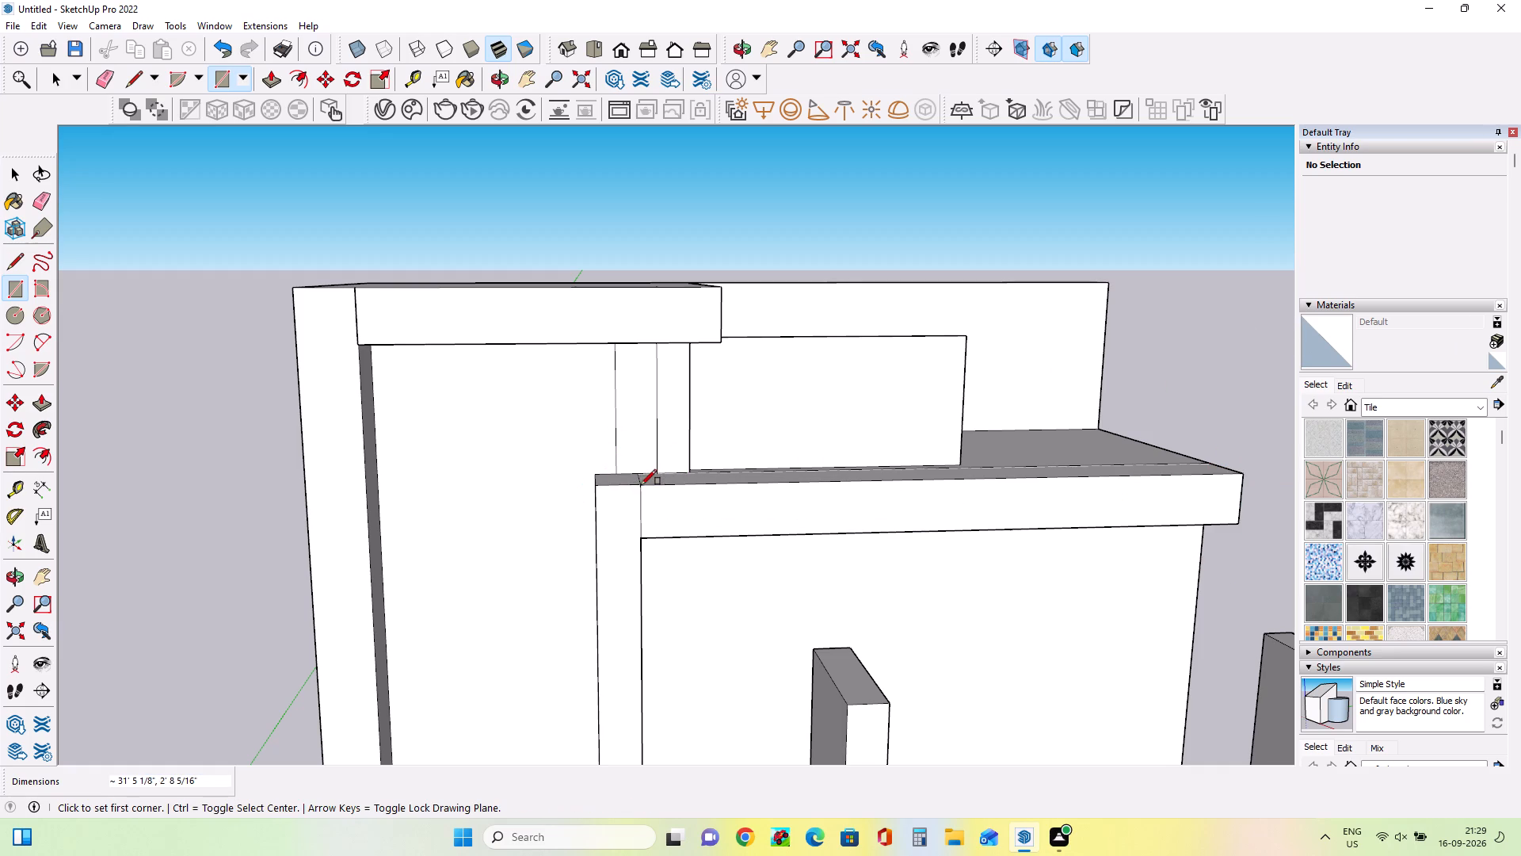
Erase the short vertical seam where the mid-level beam's front face meets its supporting column.
scroll(654, 480, "up", 4)
left_click(35, 200)
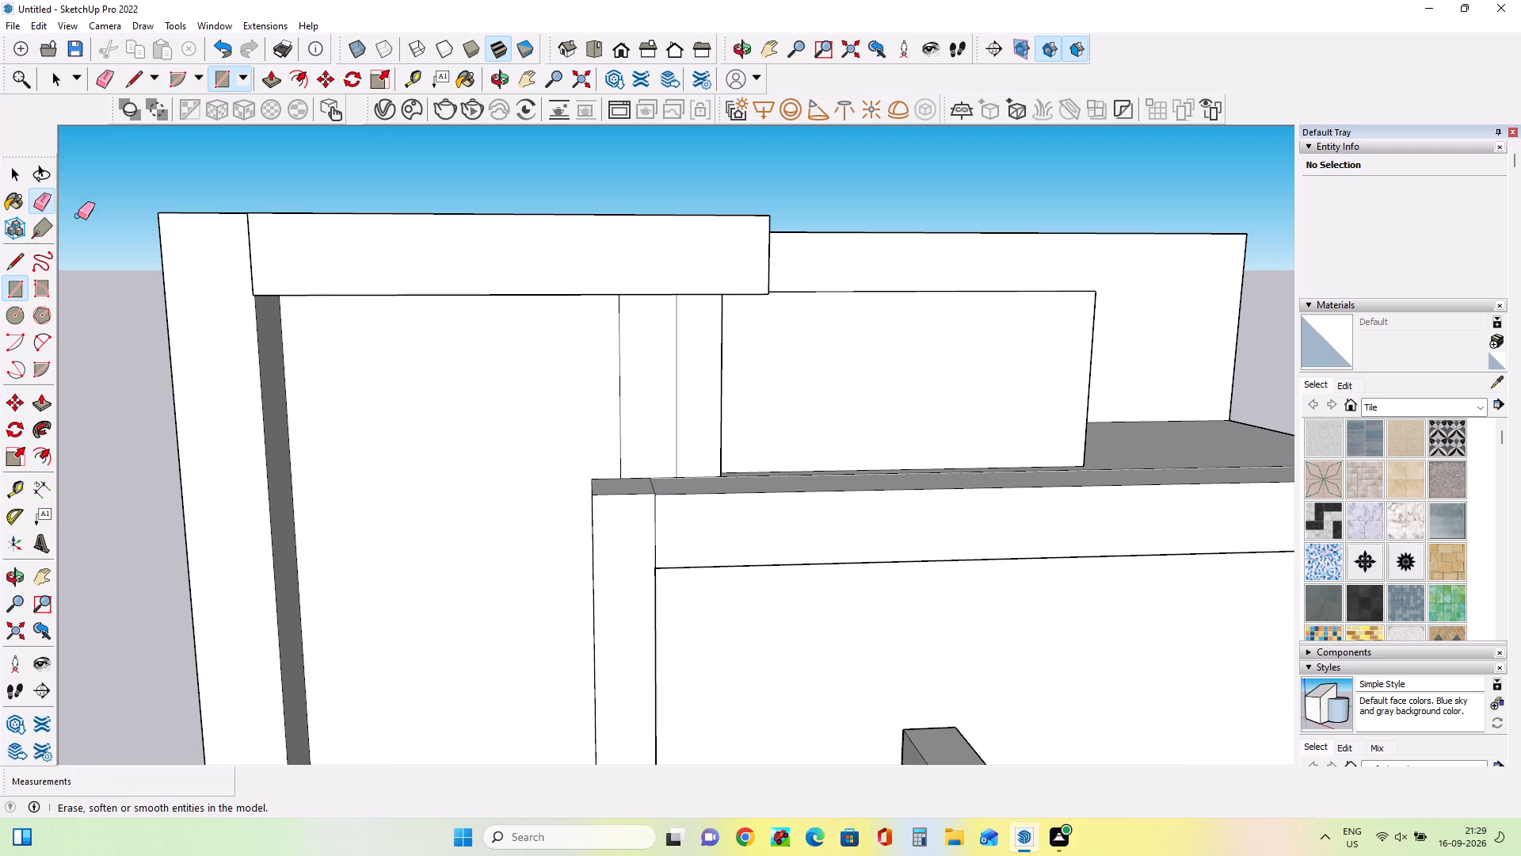
left_click(658, 555)
left_click(656, 551)
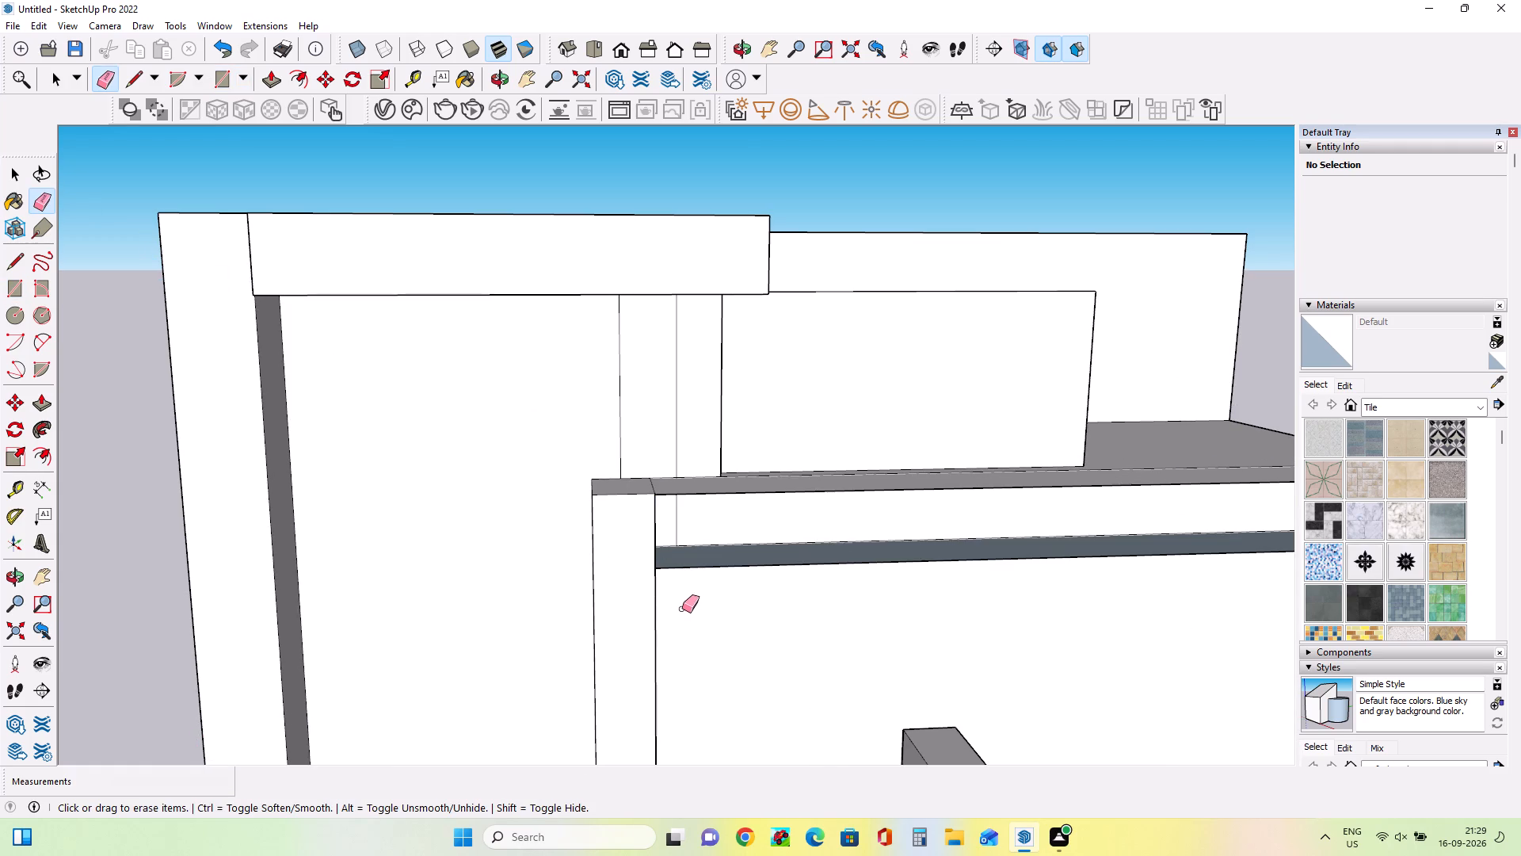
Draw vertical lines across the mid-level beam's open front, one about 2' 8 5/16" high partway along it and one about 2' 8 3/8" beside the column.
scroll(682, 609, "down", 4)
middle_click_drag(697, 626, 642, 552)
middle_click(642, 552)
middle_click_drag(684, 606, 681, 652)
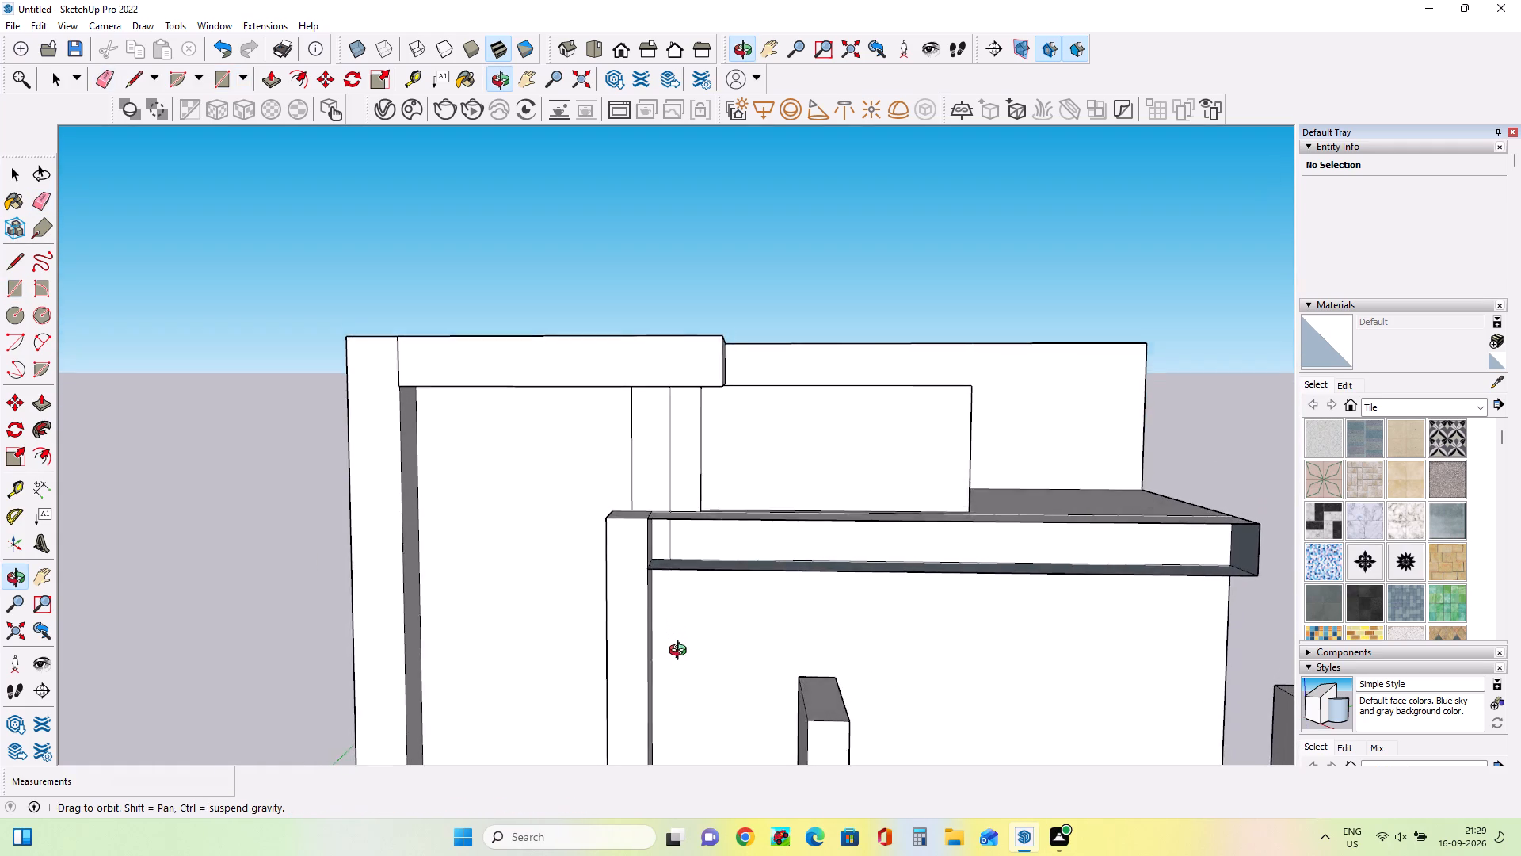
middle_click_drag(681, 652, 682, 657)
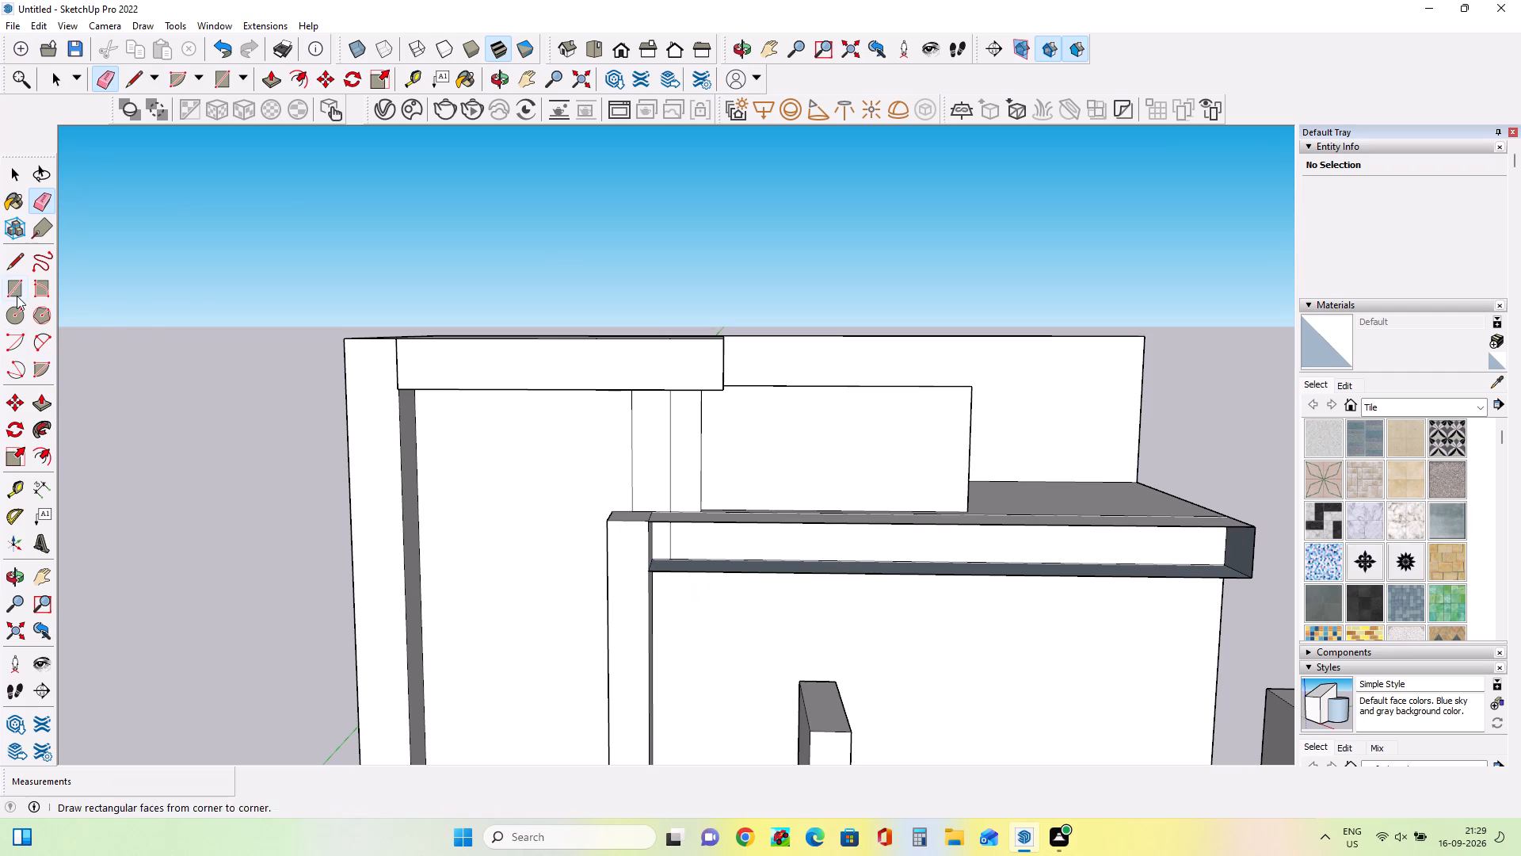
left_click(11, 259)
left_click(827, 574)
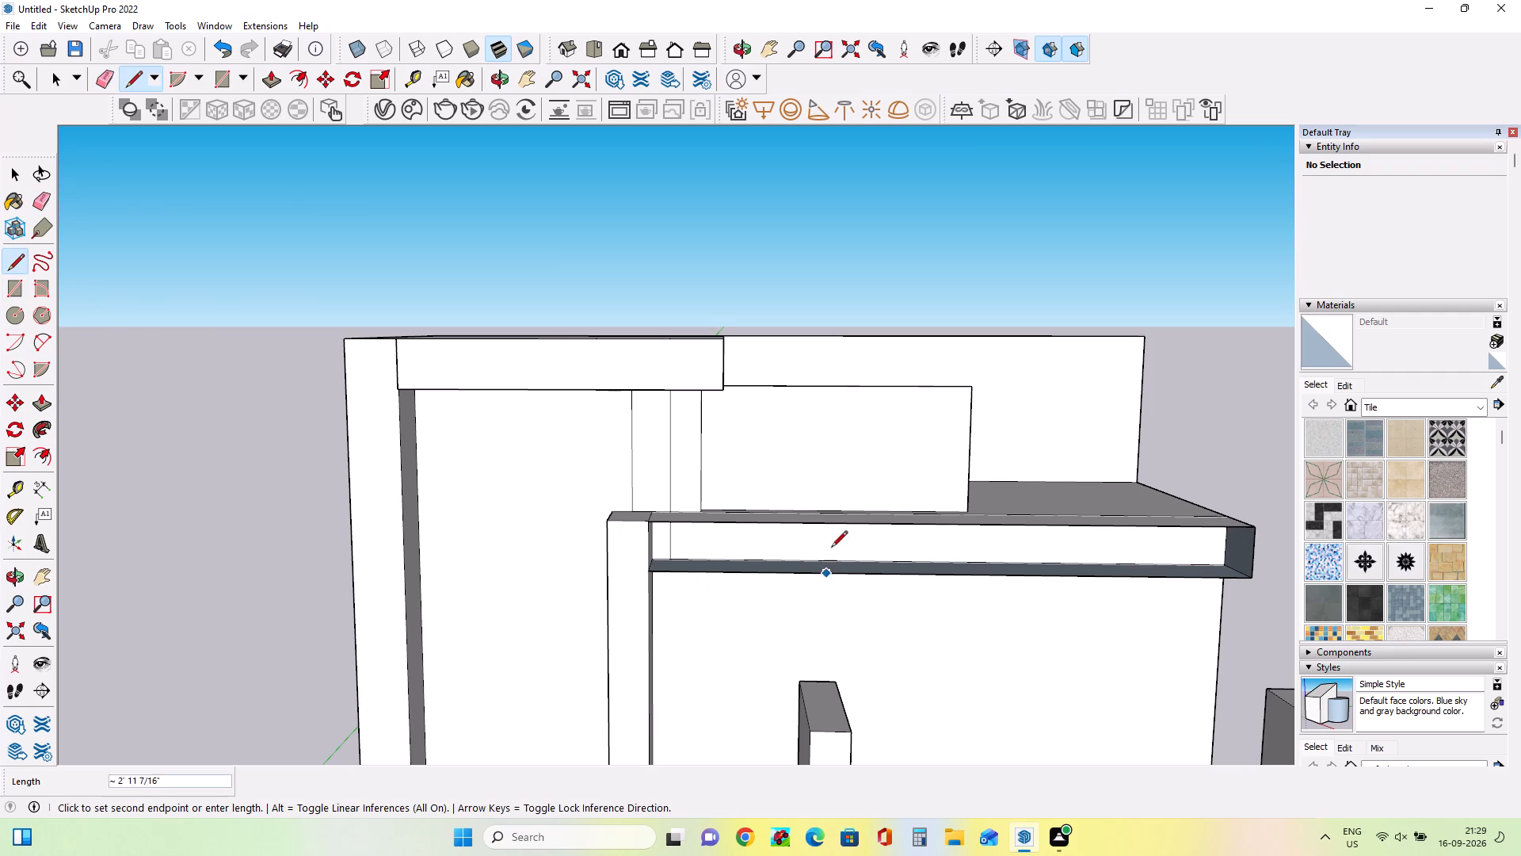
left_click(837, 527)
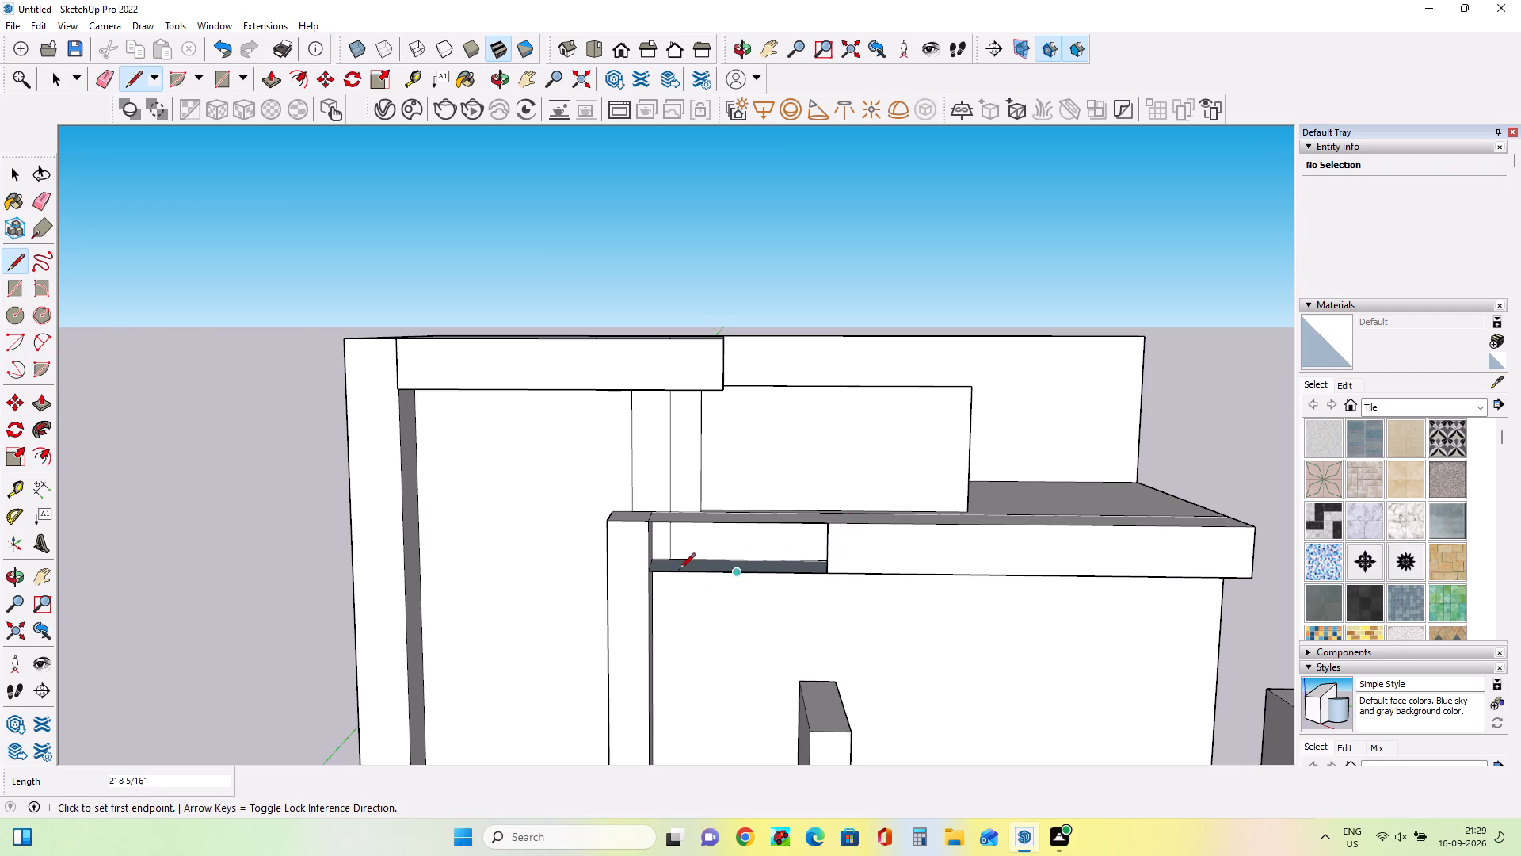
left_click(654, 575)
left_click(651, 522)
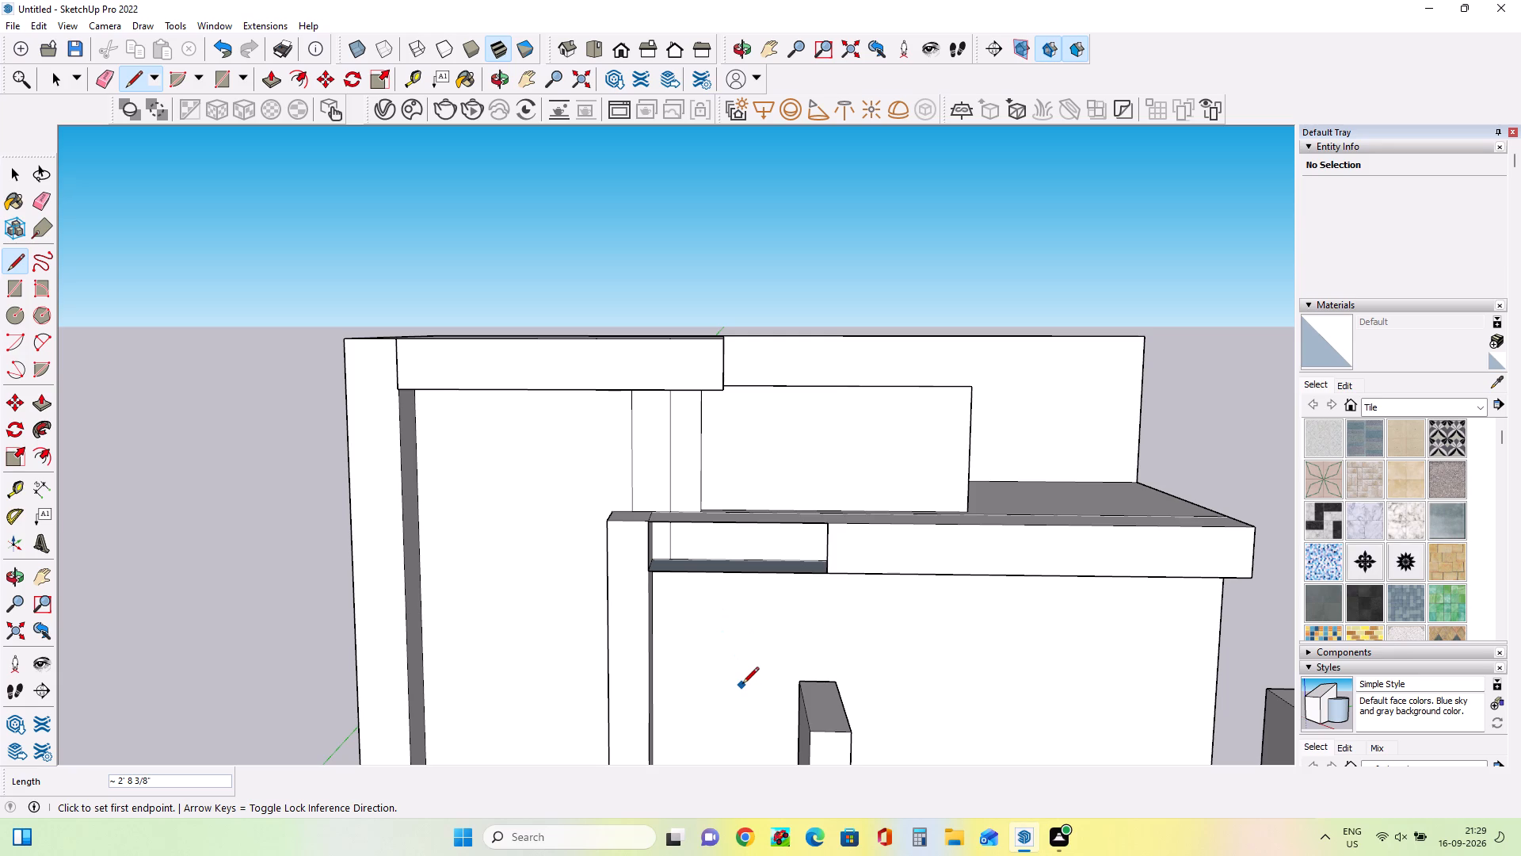
Undo both vertical lines and the preceding seam erasure at the mid-level beam's open front.
key("ctrl+z")
key("ctrl+z")
key("ctrl+z")
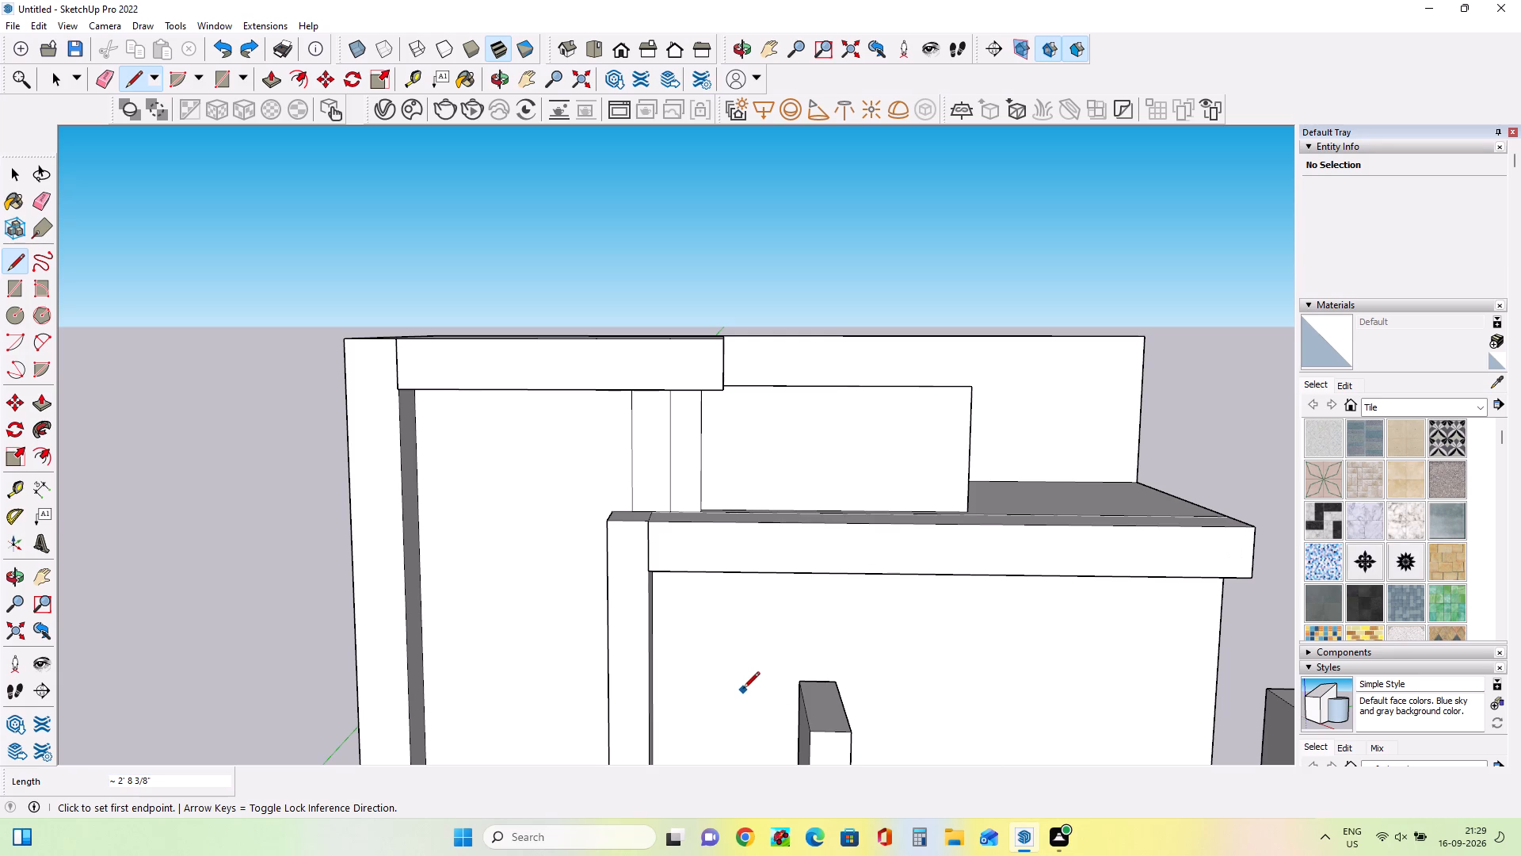
Push/Pull the mid-level beam's front face about 1 15/16" flush with the front of its supporting column.
middle_click_drag(642, 530, 833, 613)
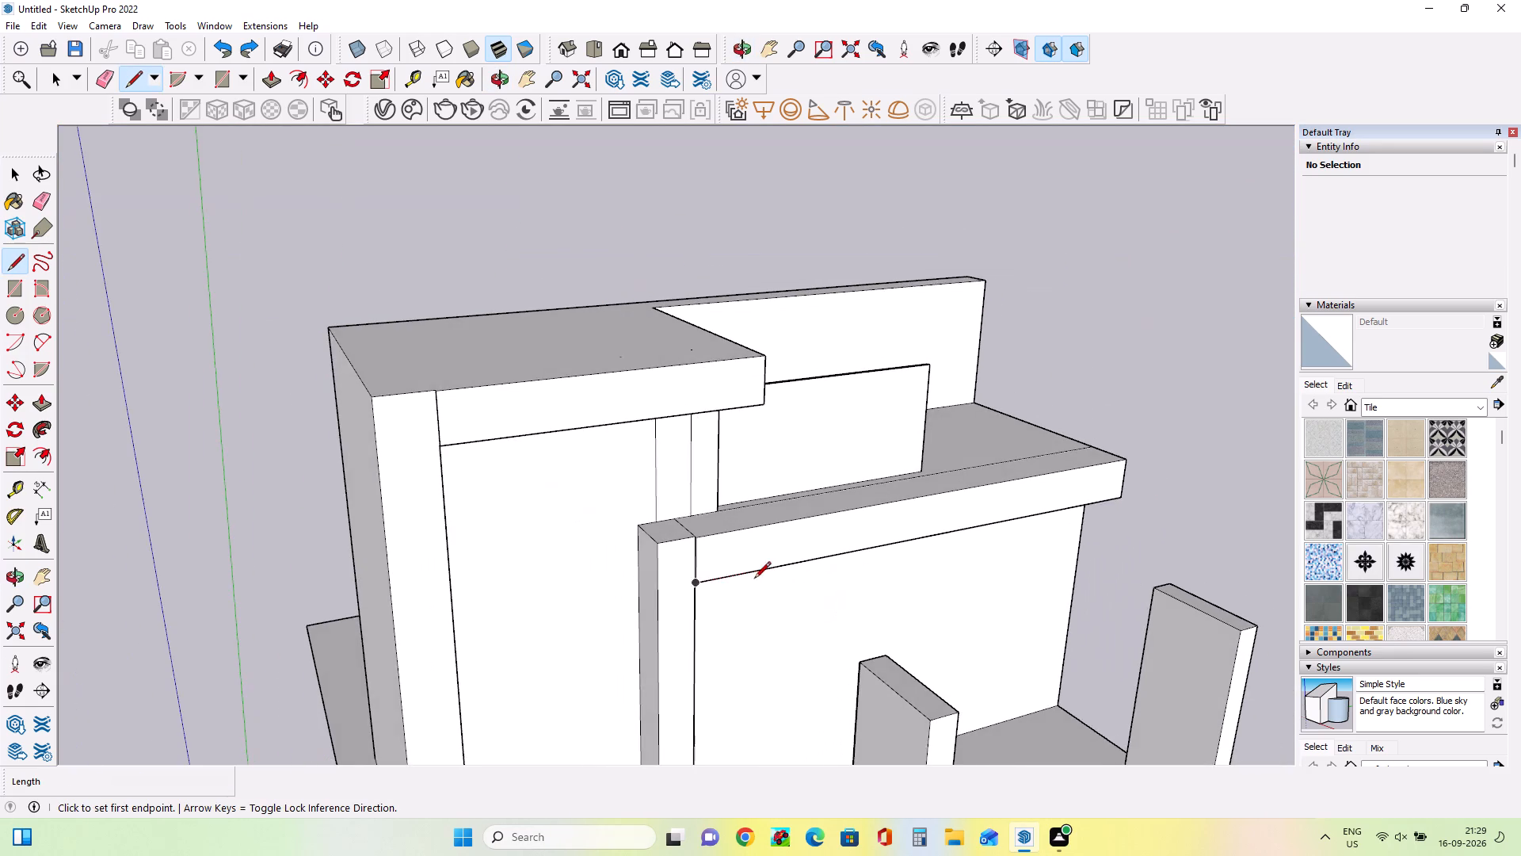
scroll(754, 579, "up", 8)
middle_click_drag(674, 548, 743, 571)
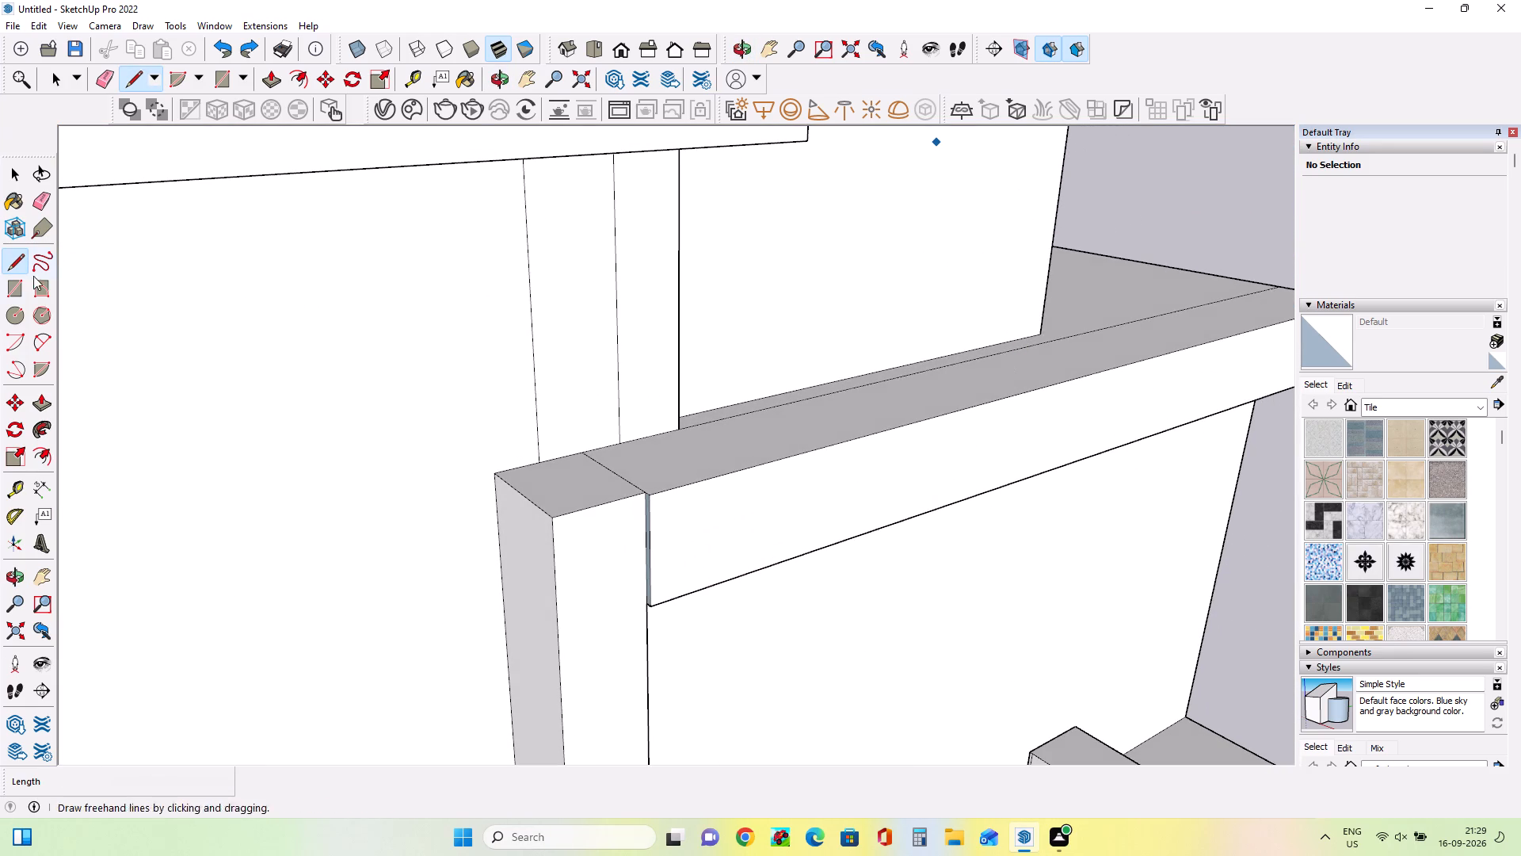
left_click(45, 403)
left_click(703, 552)
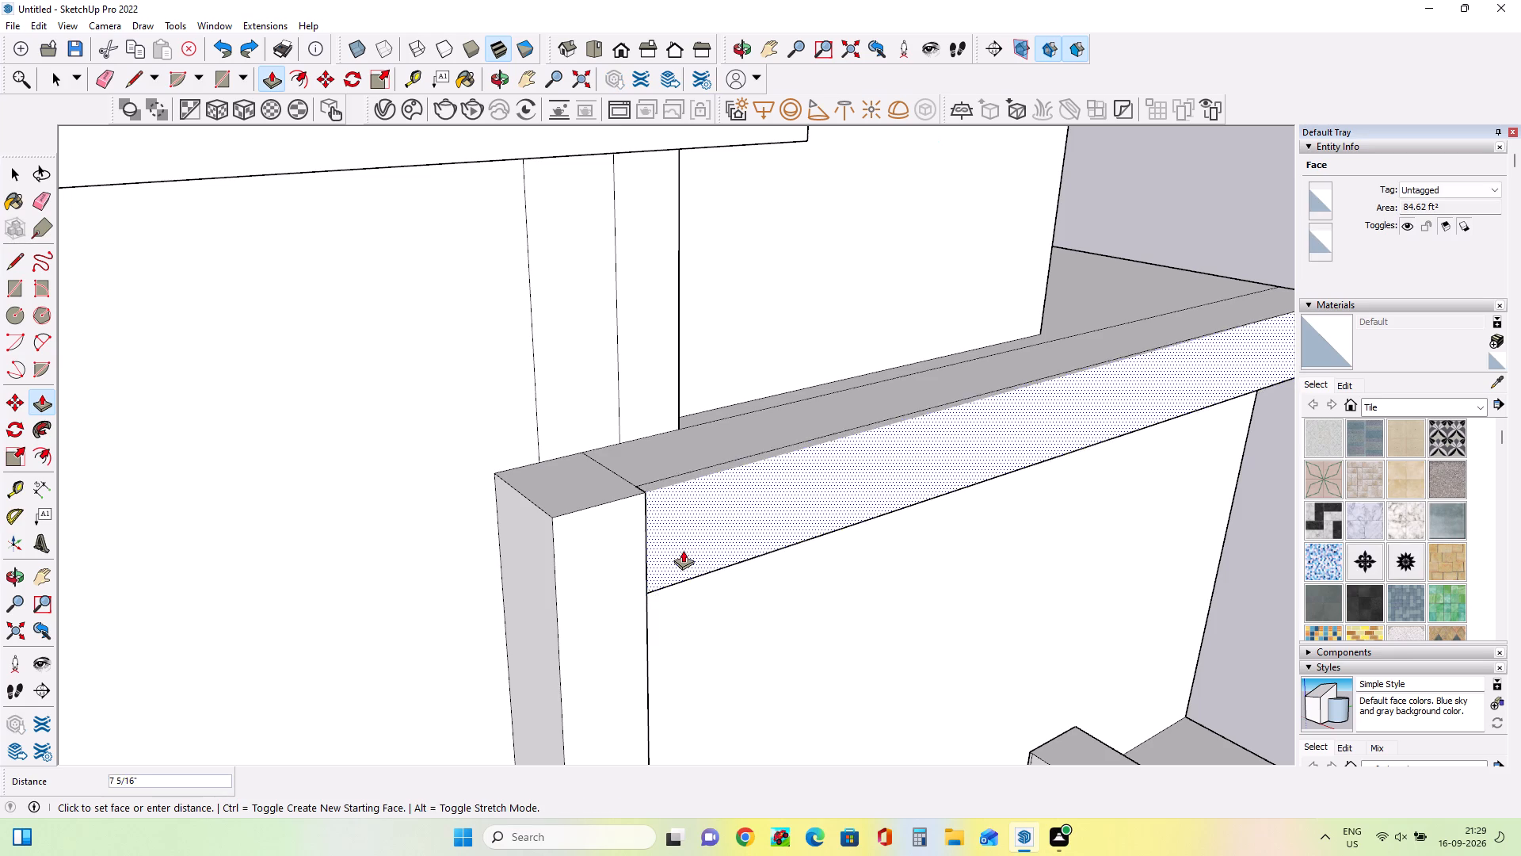
left_click(642, 567)
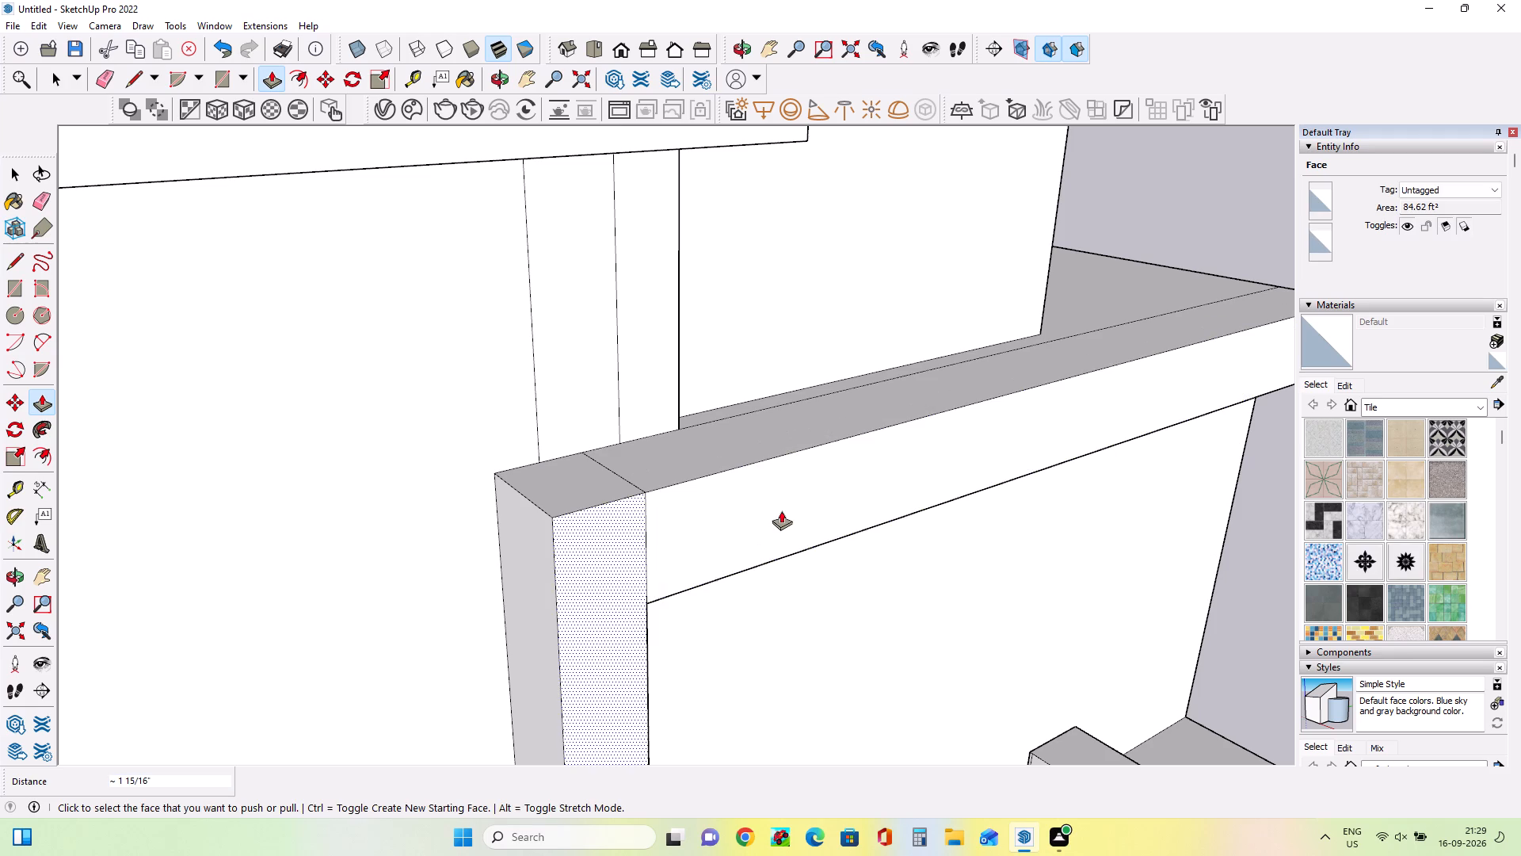
Erase the seams between the mid-level beam and its column on the front and top, plus the long seam between beam and terrace.
middle_click_drag(781, 510, 647, 533)
scroll(646, 533, "down", 4)
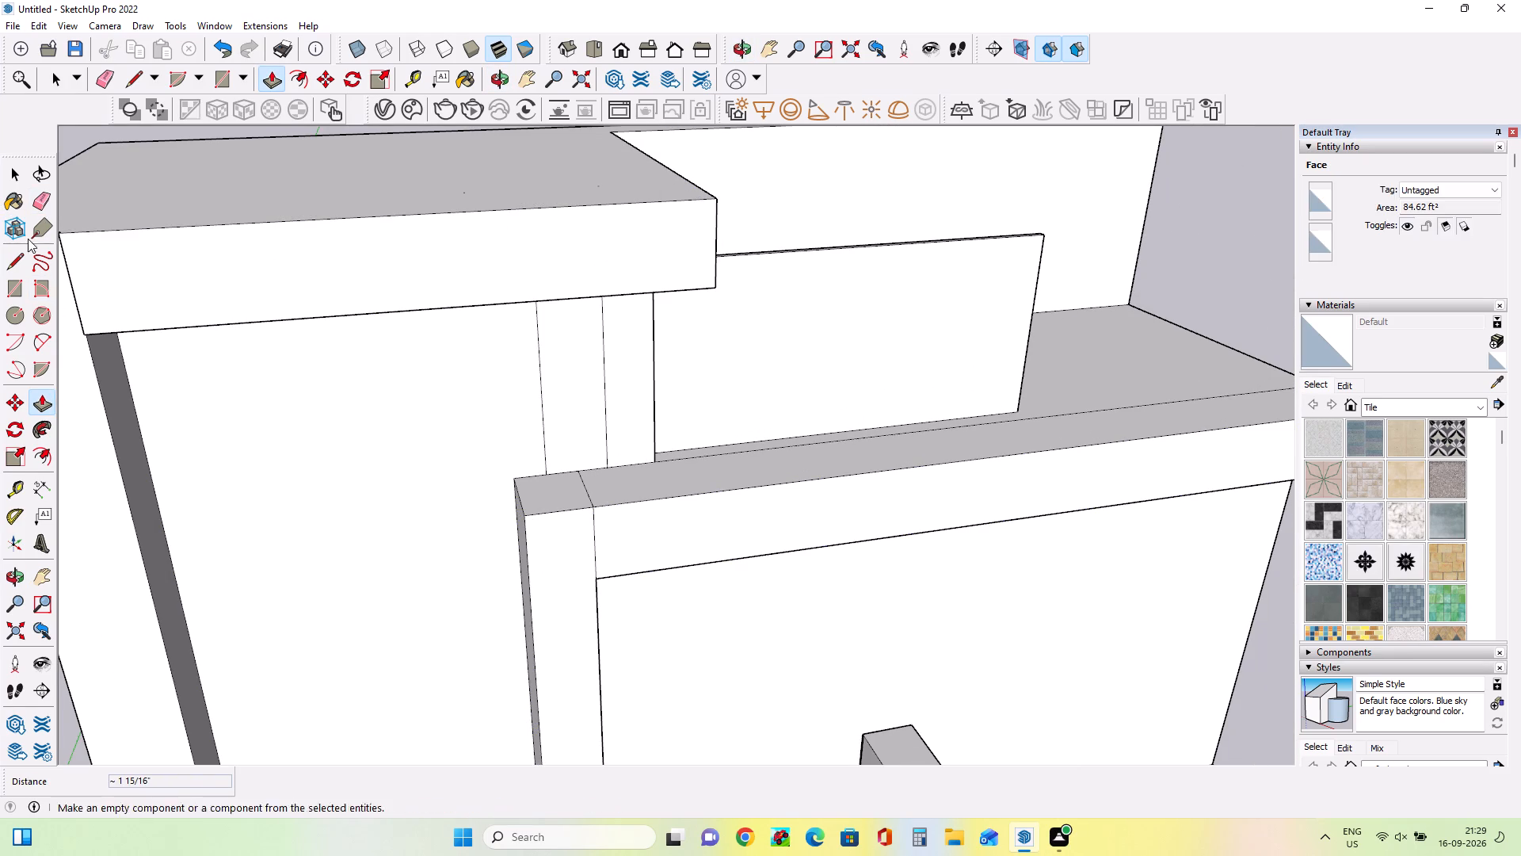
left_click(38, 203)
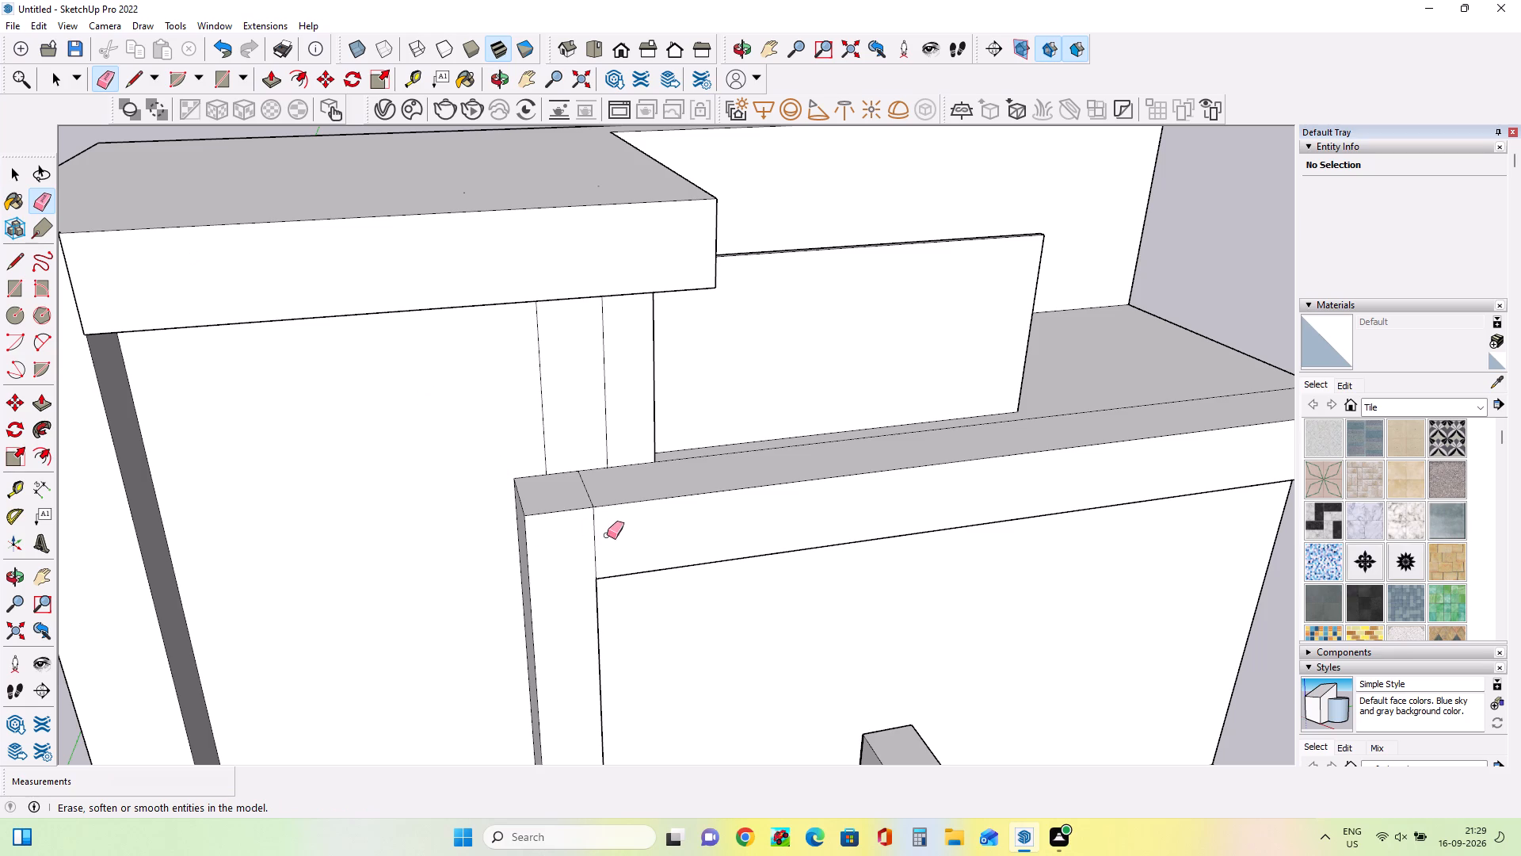
left_click(595, 542)
scroll(594, 543, "down", 4)
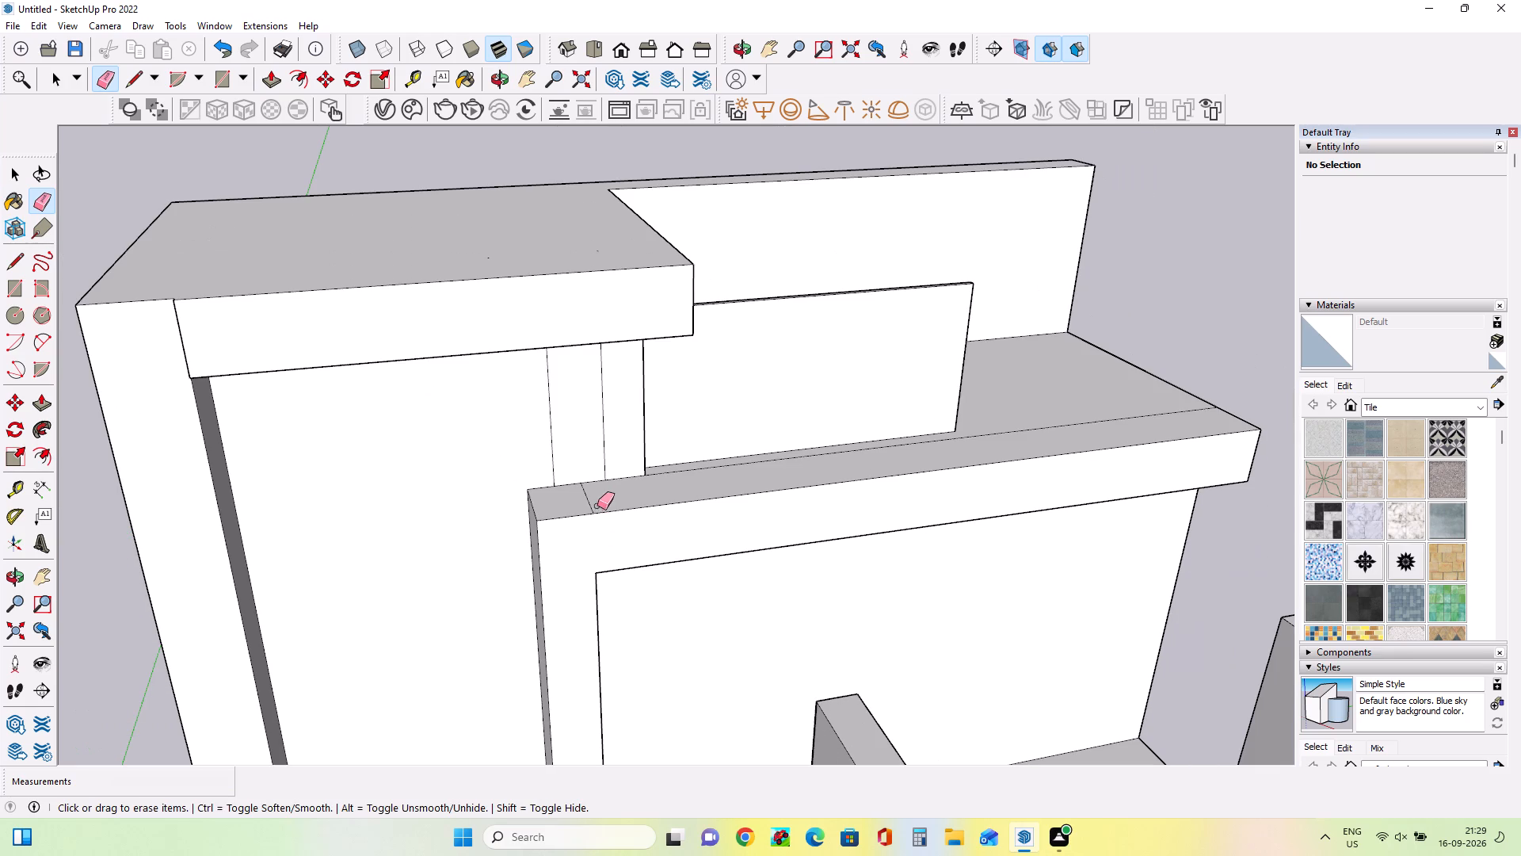
left_click(589, 510)
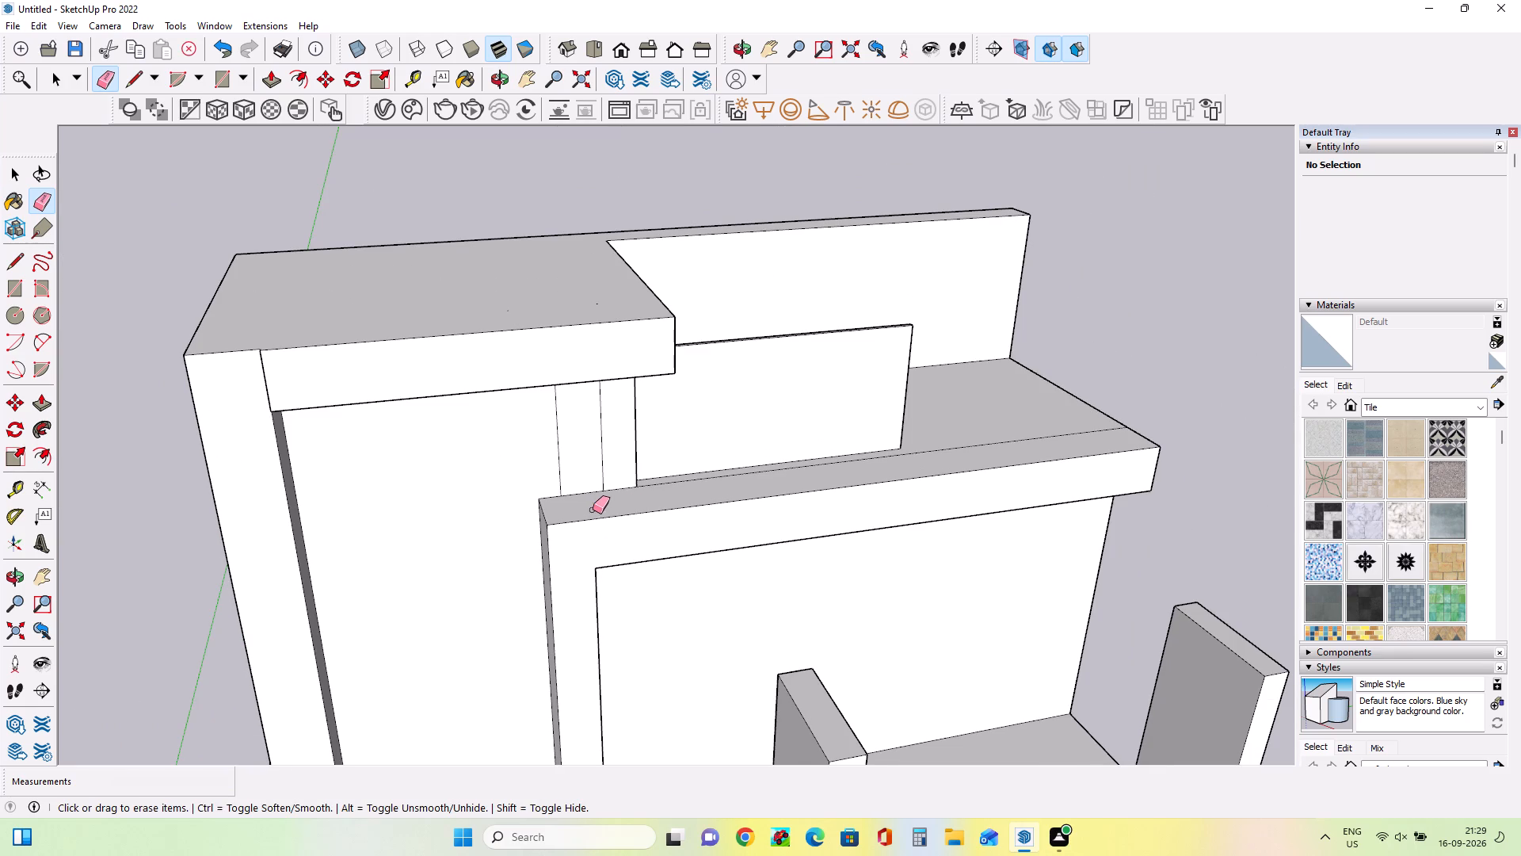
left_click(760, 471)
scroll(698, 472, "down", 3)
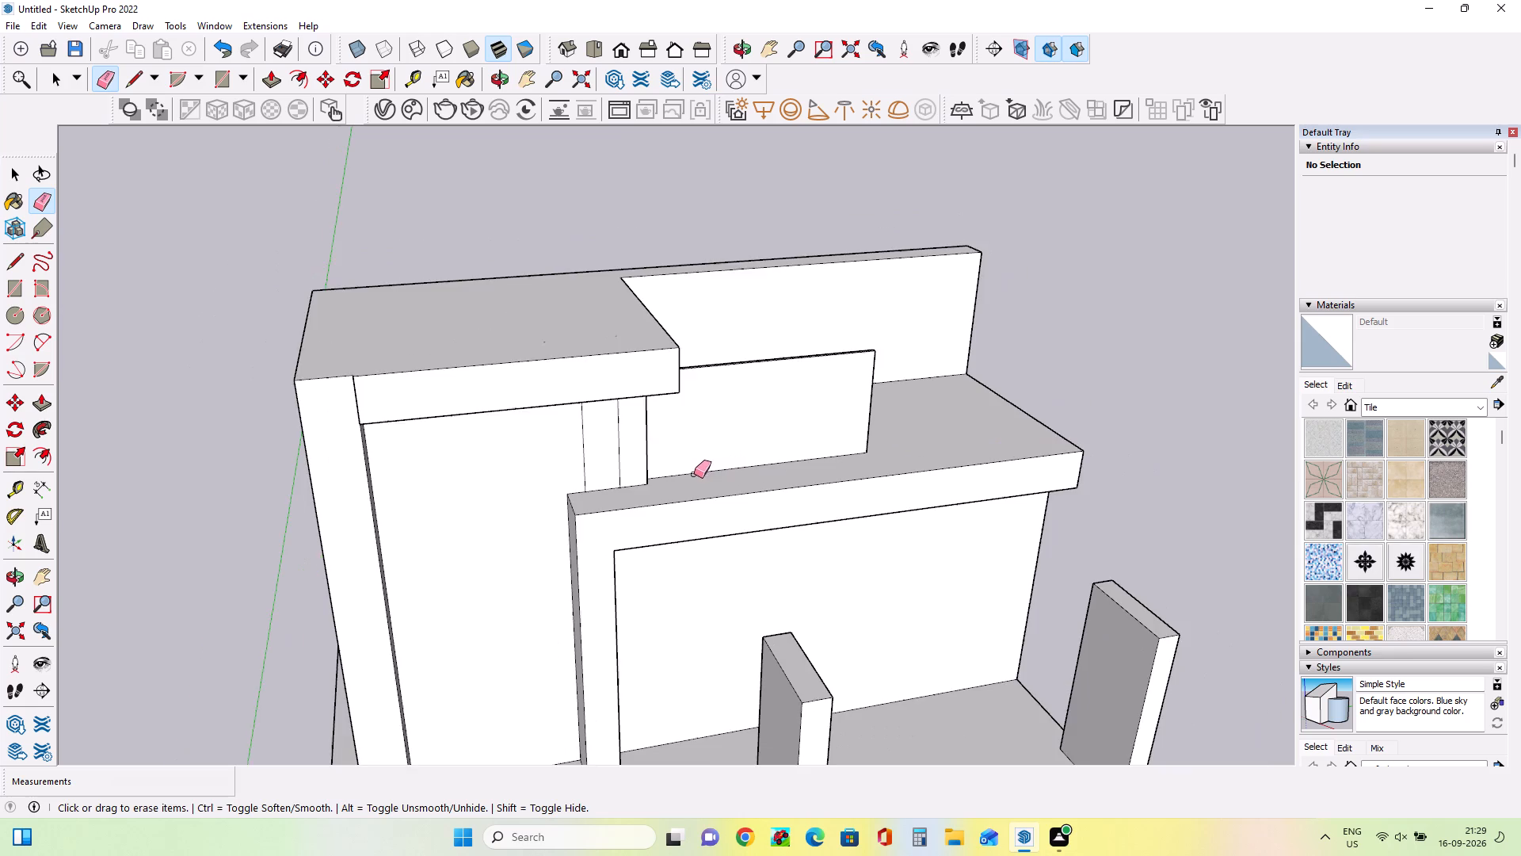
Draw a narrow rectangular strip about 33' 7 11/16" long along the top front edge of the mid-level beam.
middle_click_drag(689, 480, 619, 402)
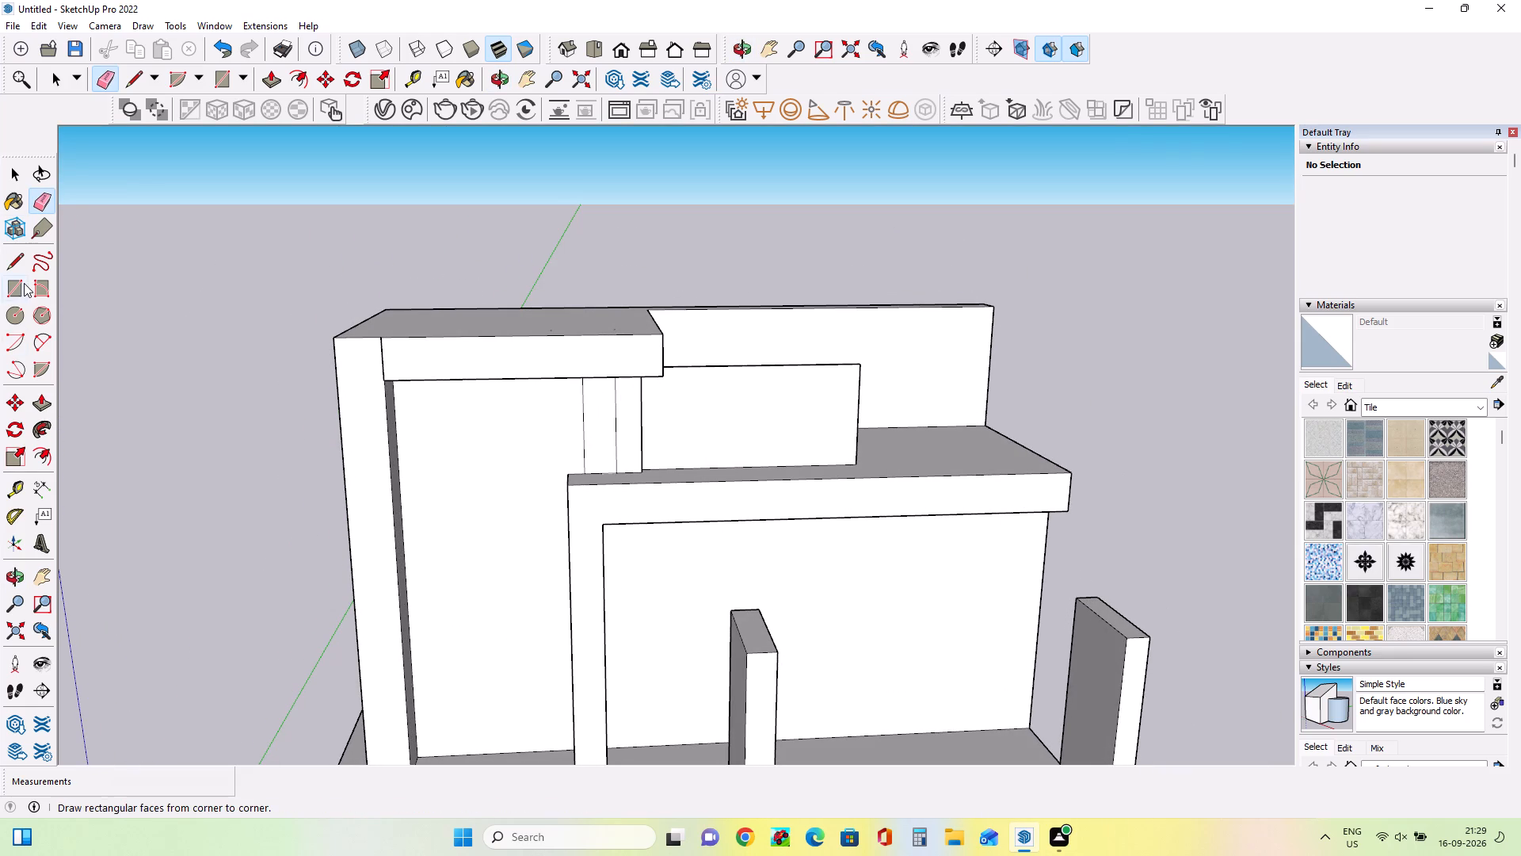
left_click(13, 286)
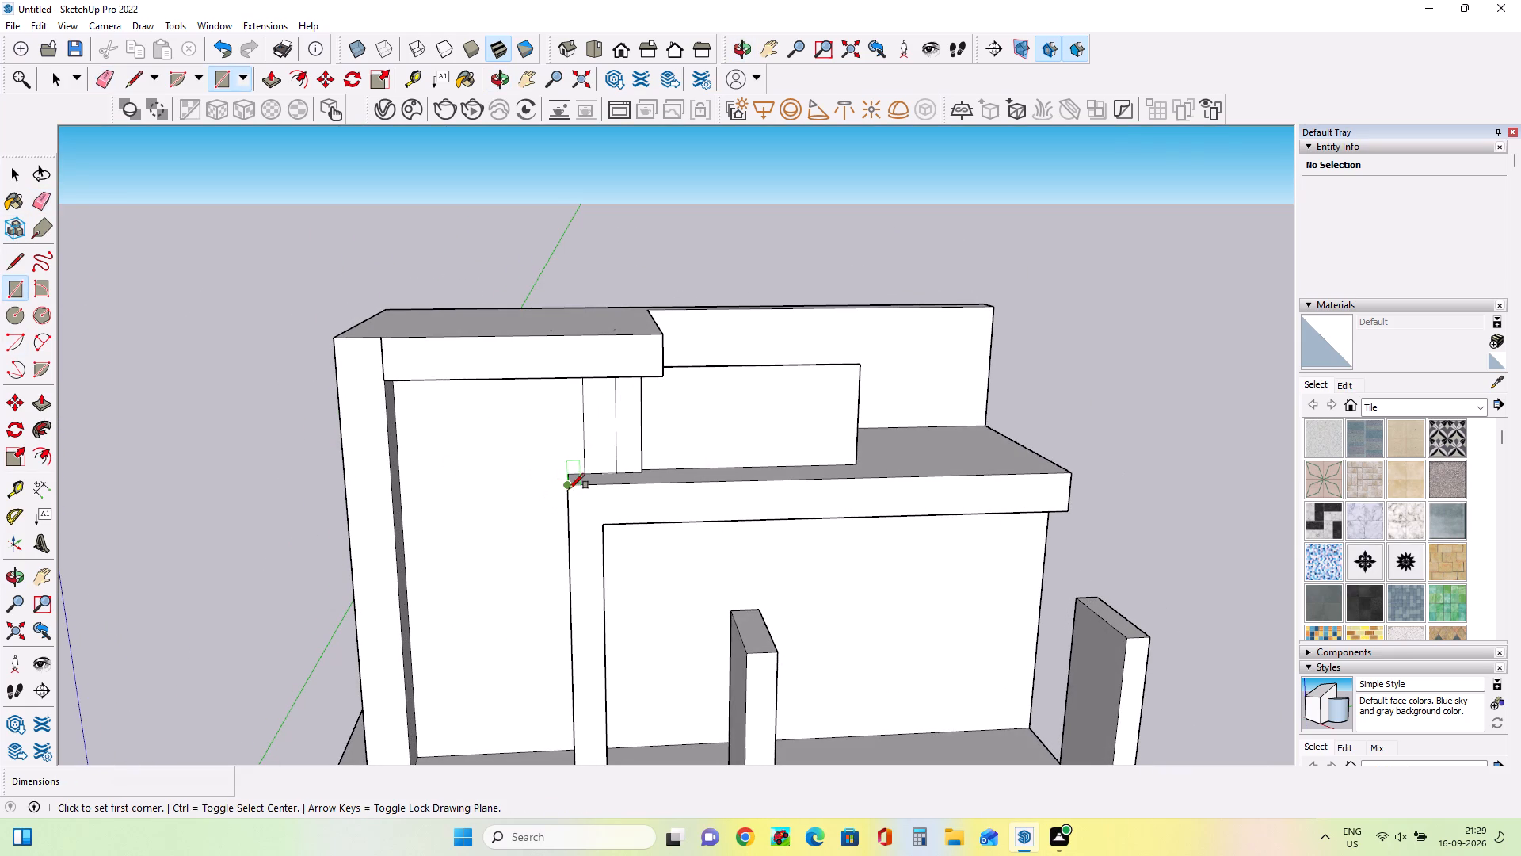
left_click(569, 489)
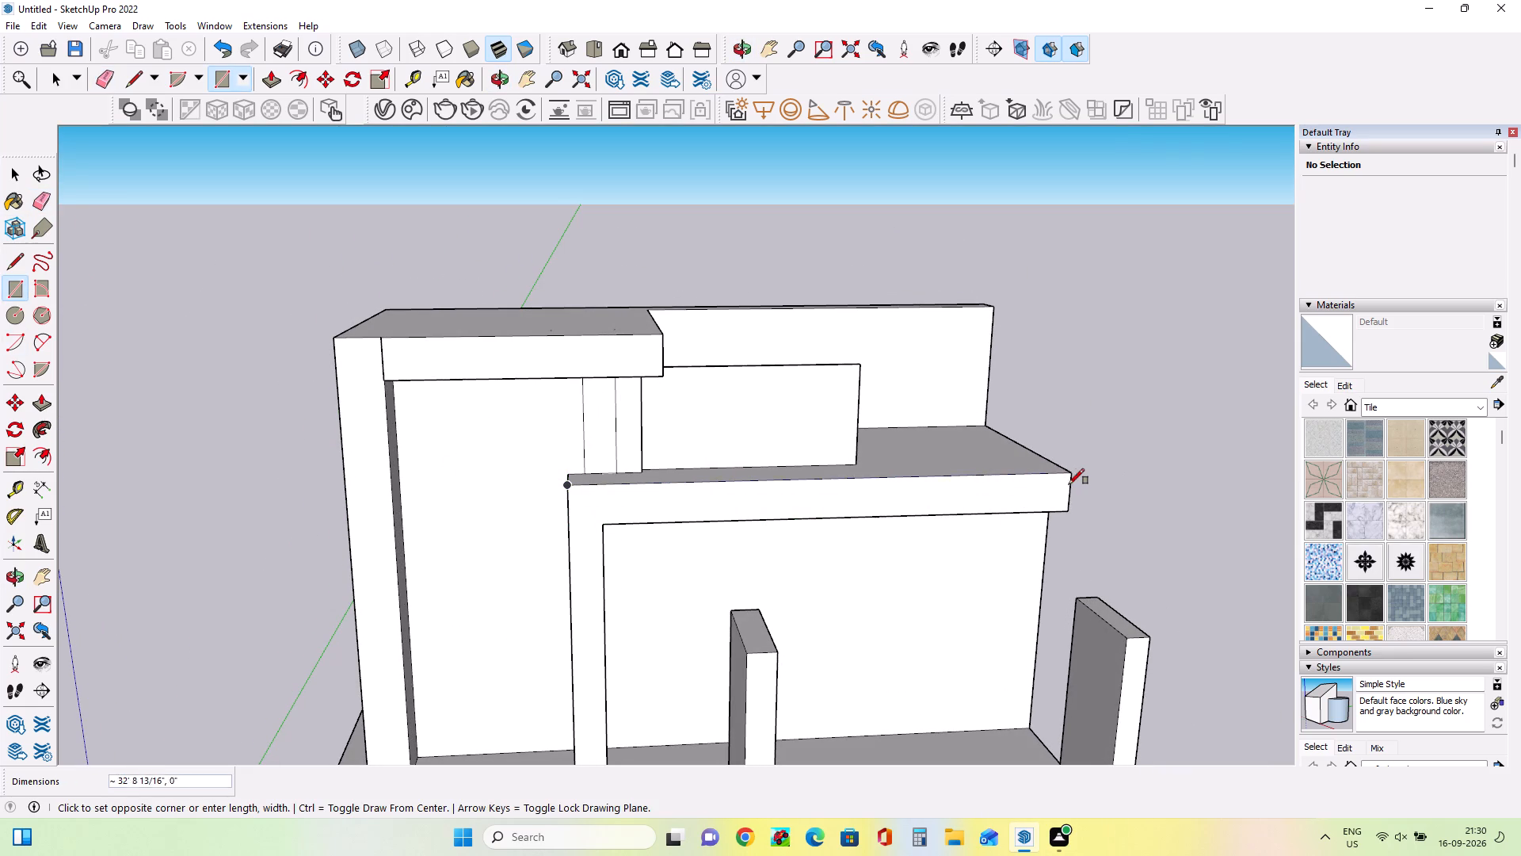
scroll(1071, 483, "up", 8)
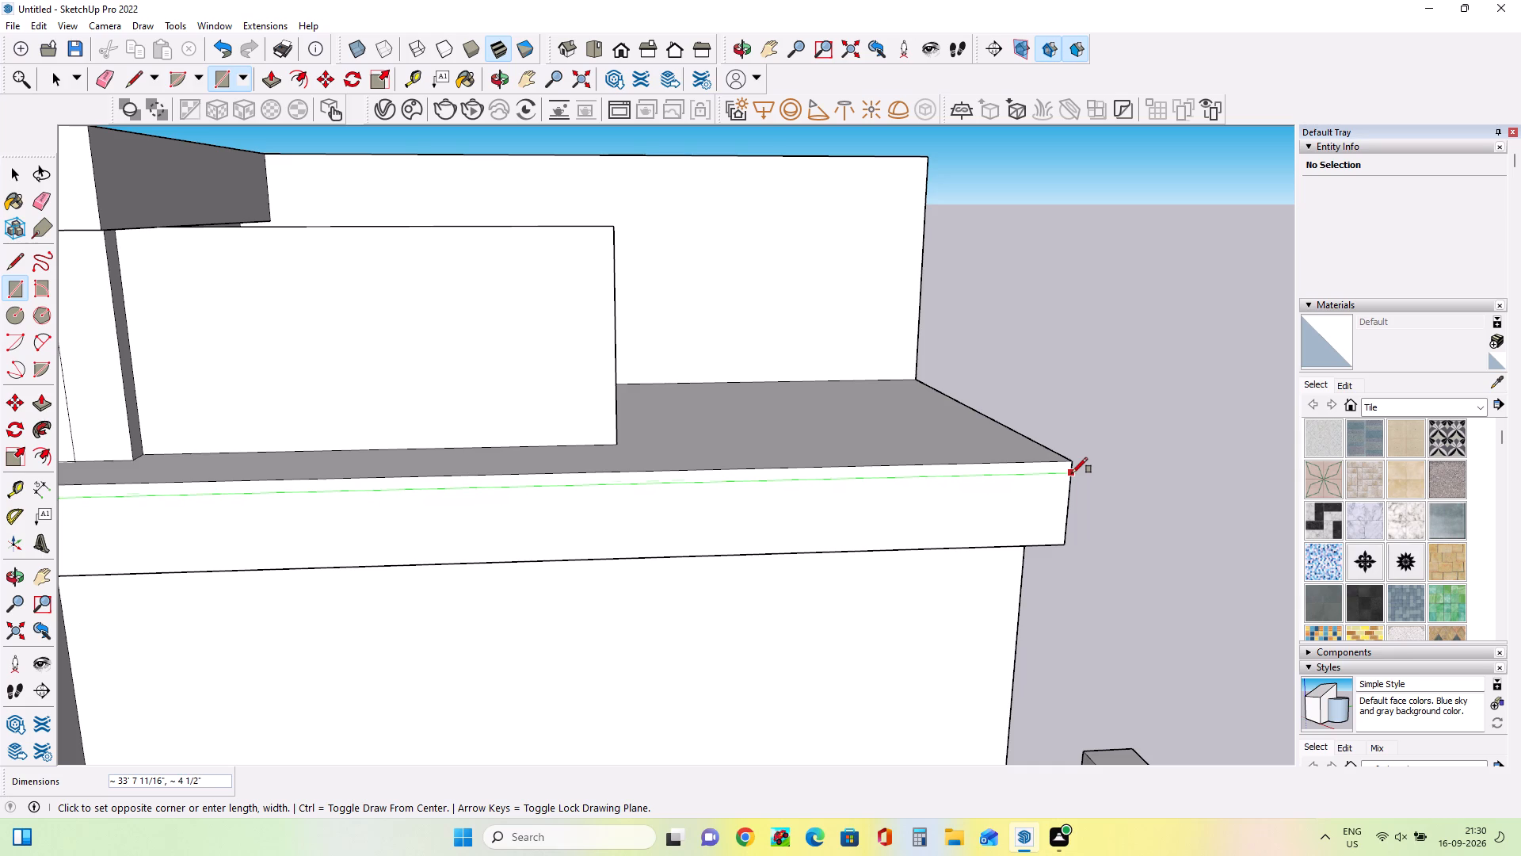
left_click(1072, 471)
scroll(654, 467, "down", 9)
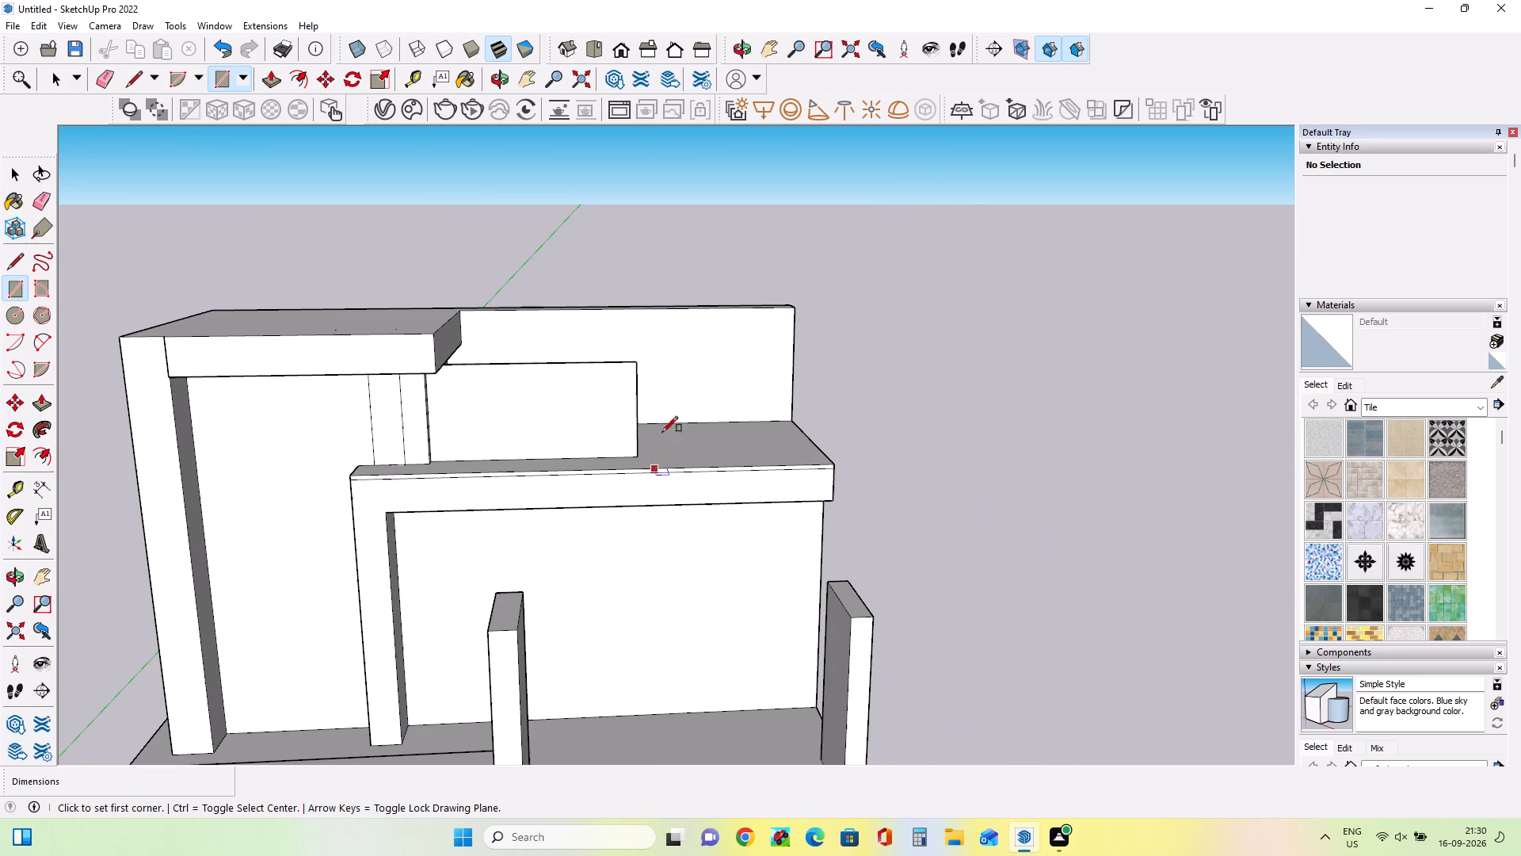
Push/Pull the narrow strip outward 9 5/8" as a ledge along the top of the mid-level beam.
left_click(35, 404)
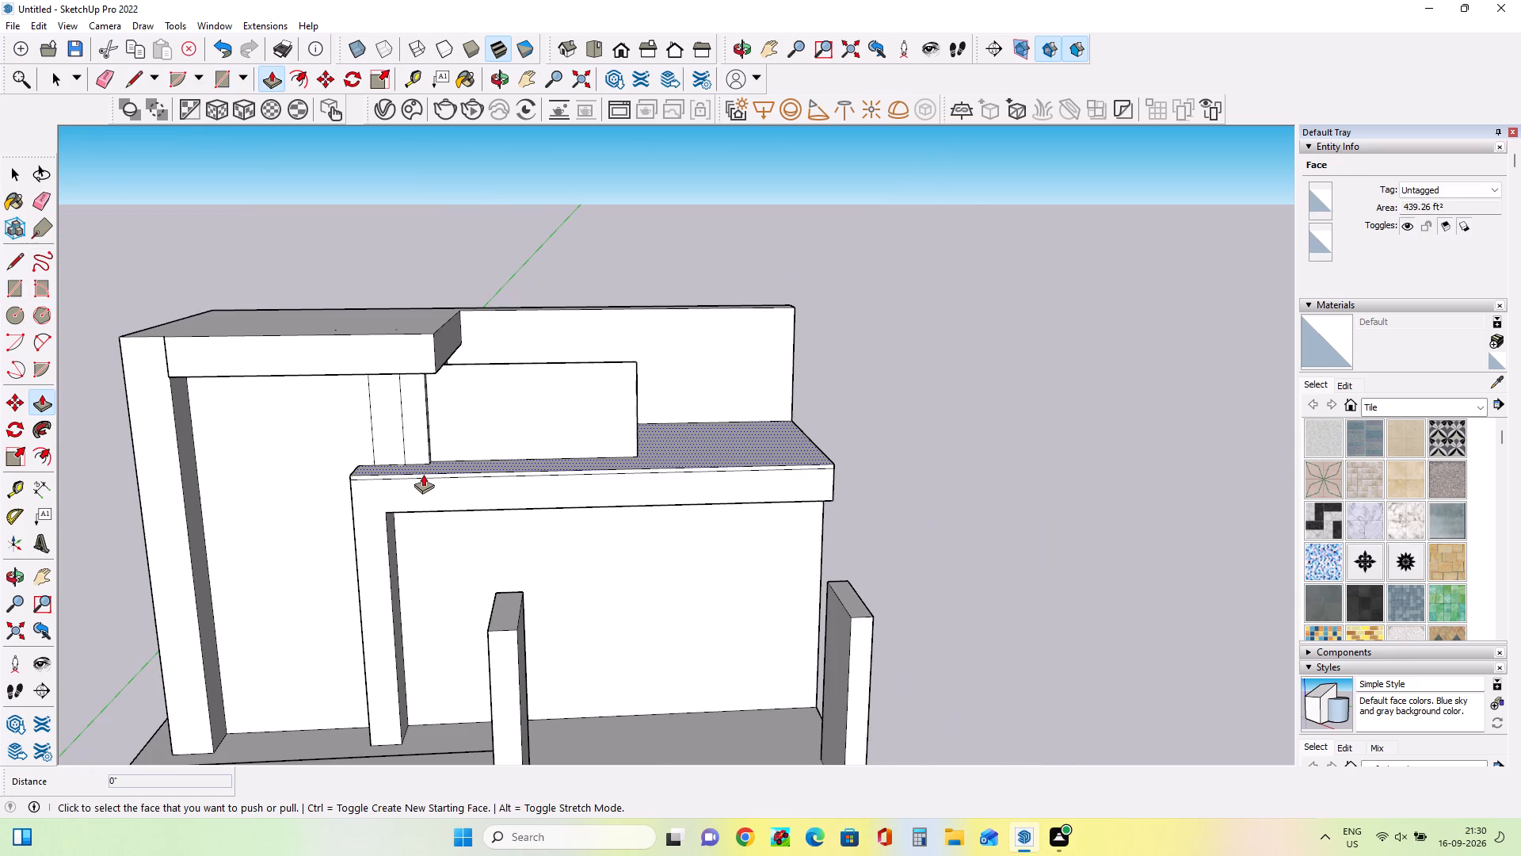
left_click(423, 474)
middle_click_drag(425, 479, 454, 433)
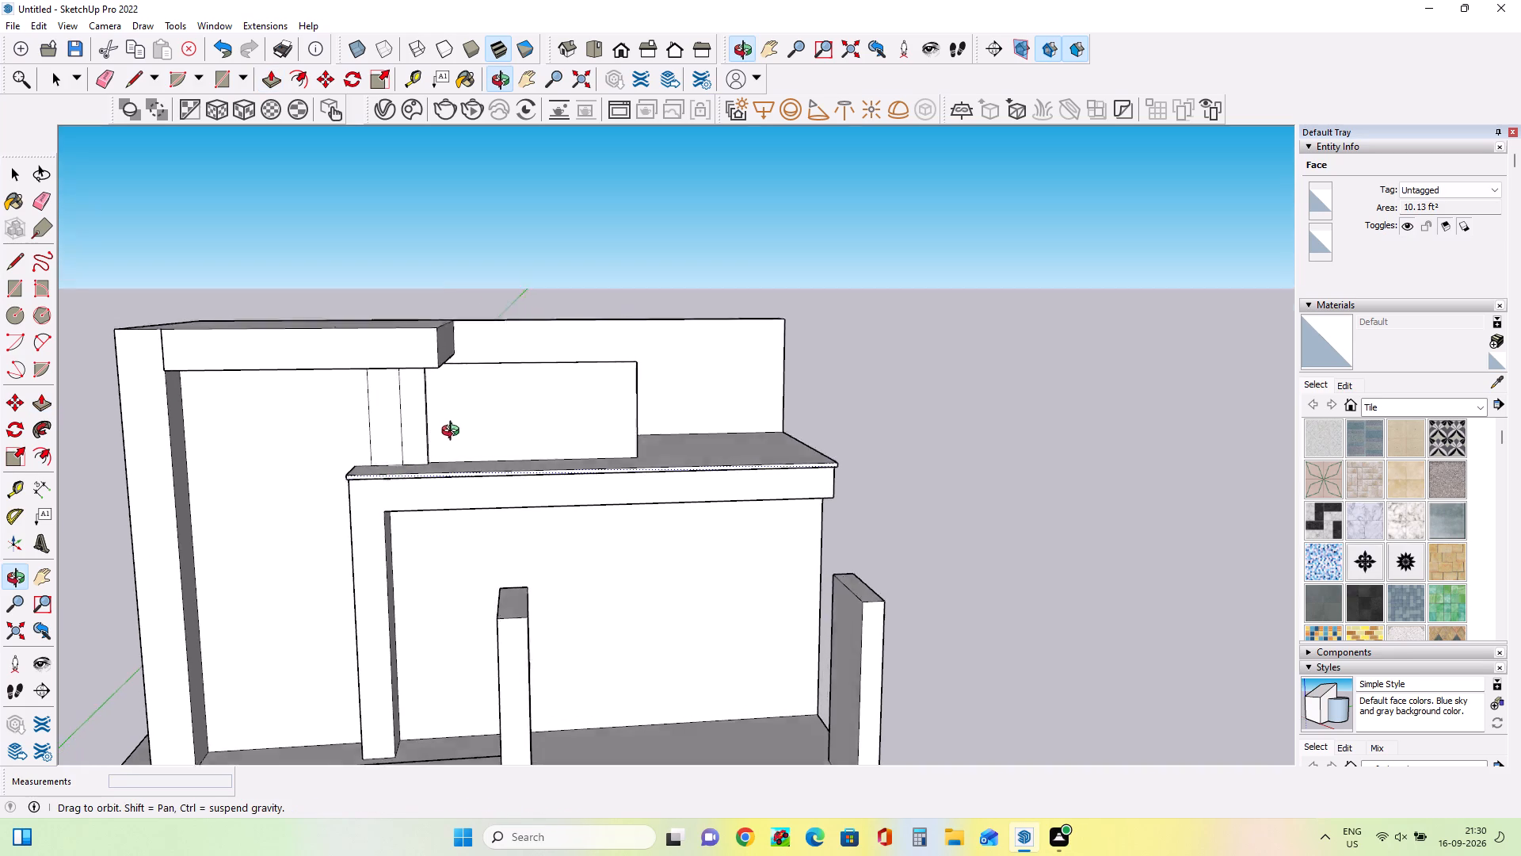
middle_click_drag(454, 433, 459, 417)
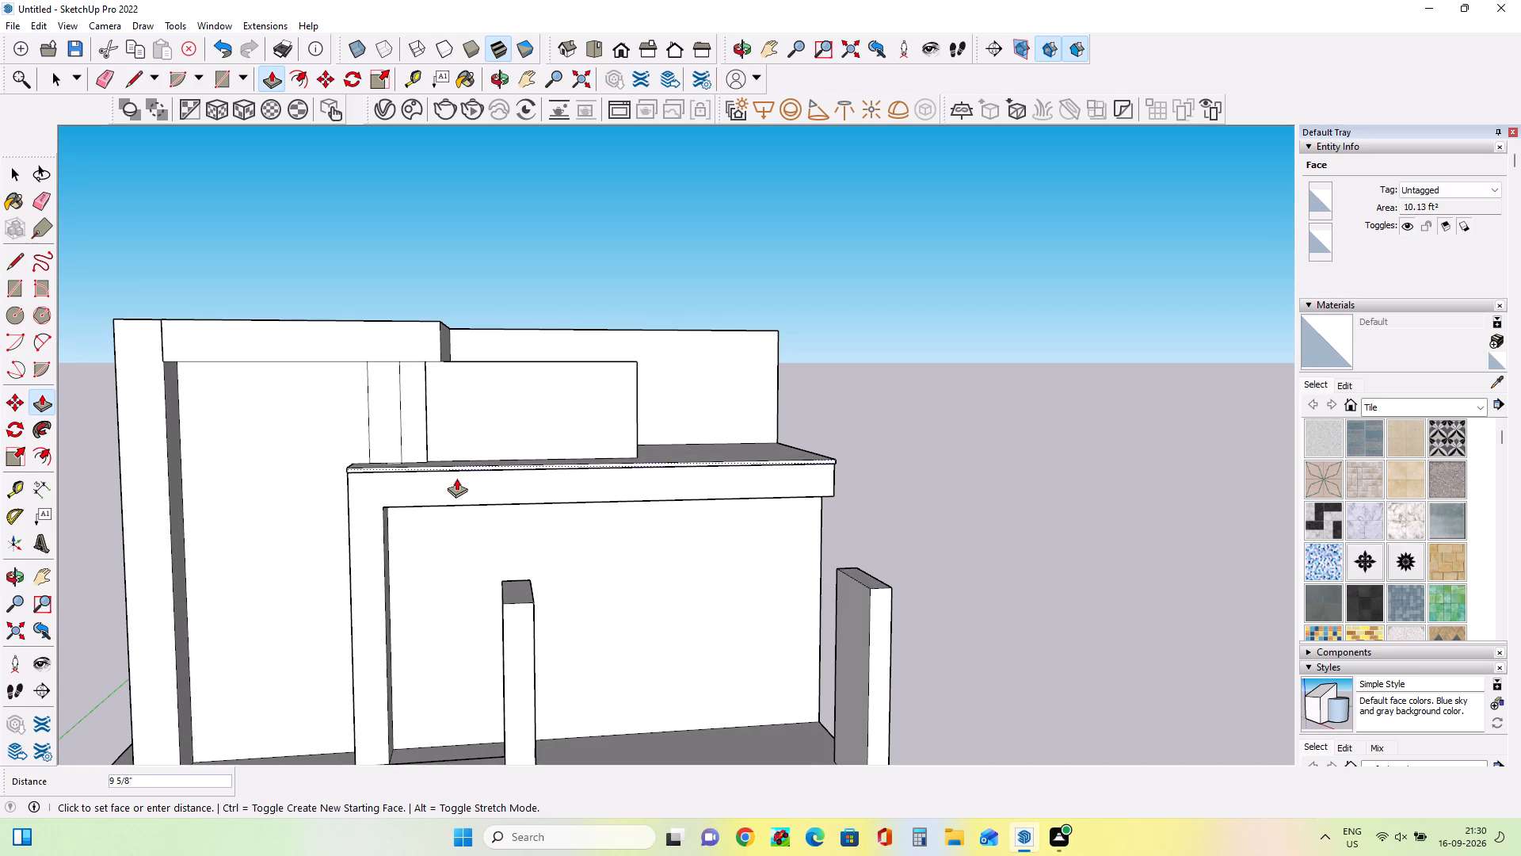
left_click(456, 478)
Examine the whole front facade from a low, pulled-back viewpoint.
scroll(631, 514, "down", 1)
middle_click_drag(631, 532, 635, 537)
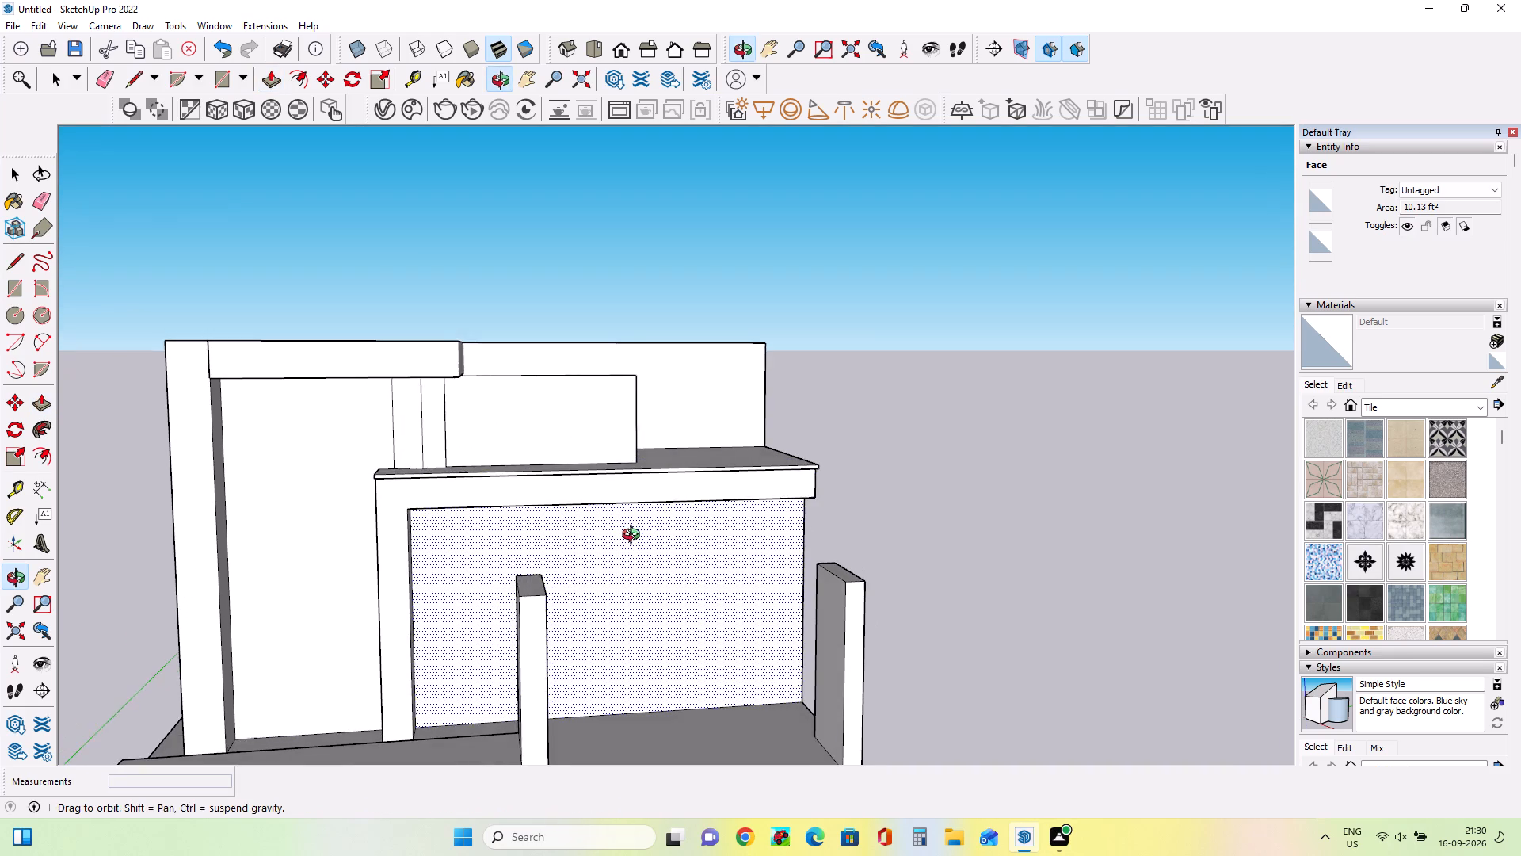
middle_click_drag(635, 537, 619, 537)
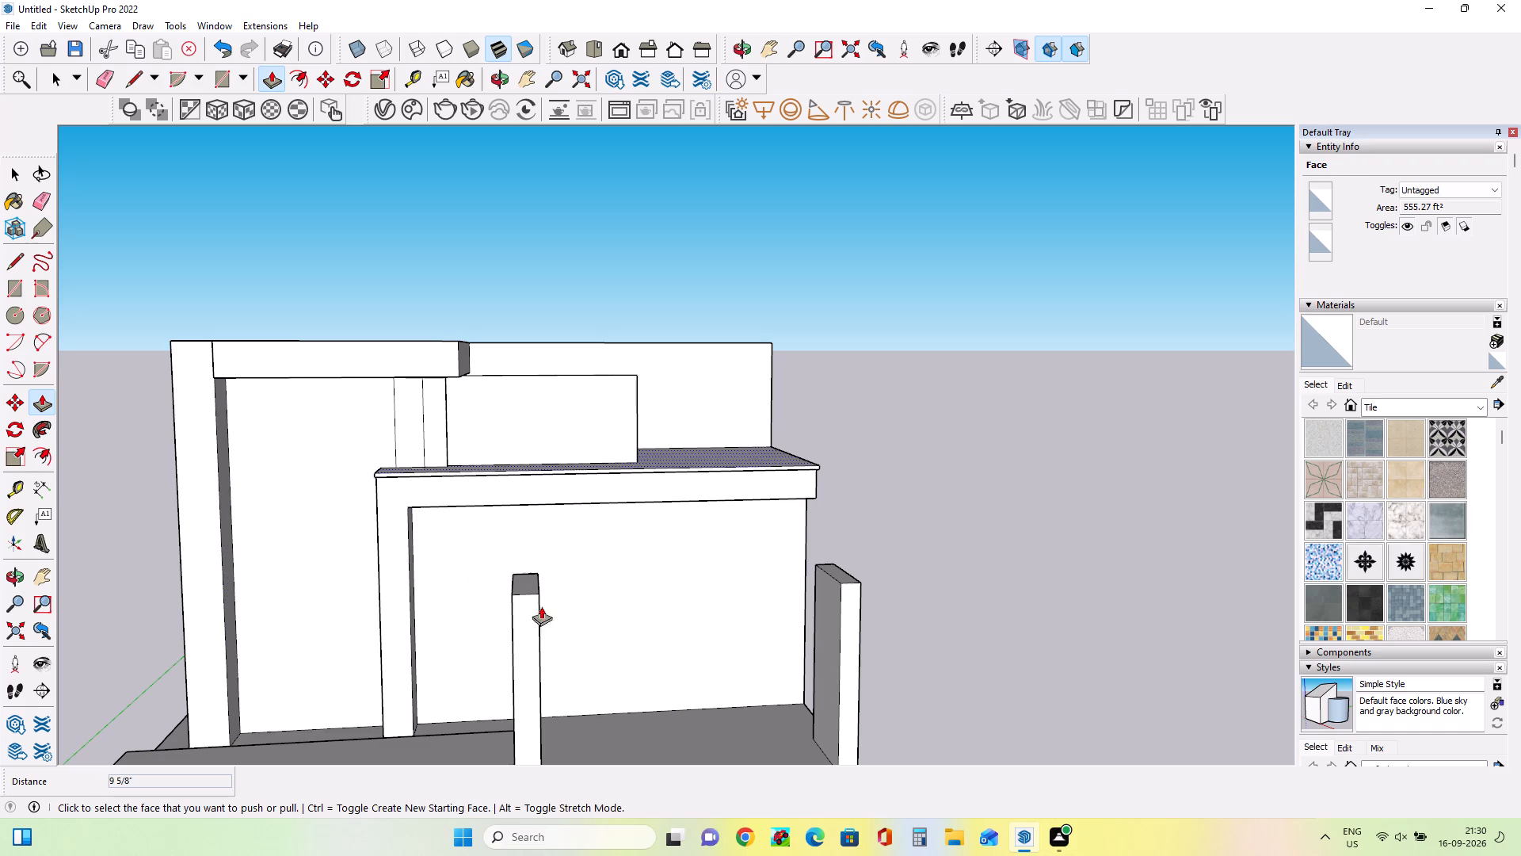
middle_click_drag(680, 633, 681, 667)
middle_click_drag(677, 665, 664, 612)
scroll(672, 600, "down", 2)
middle_click_drag(680, 615, 681, 606)
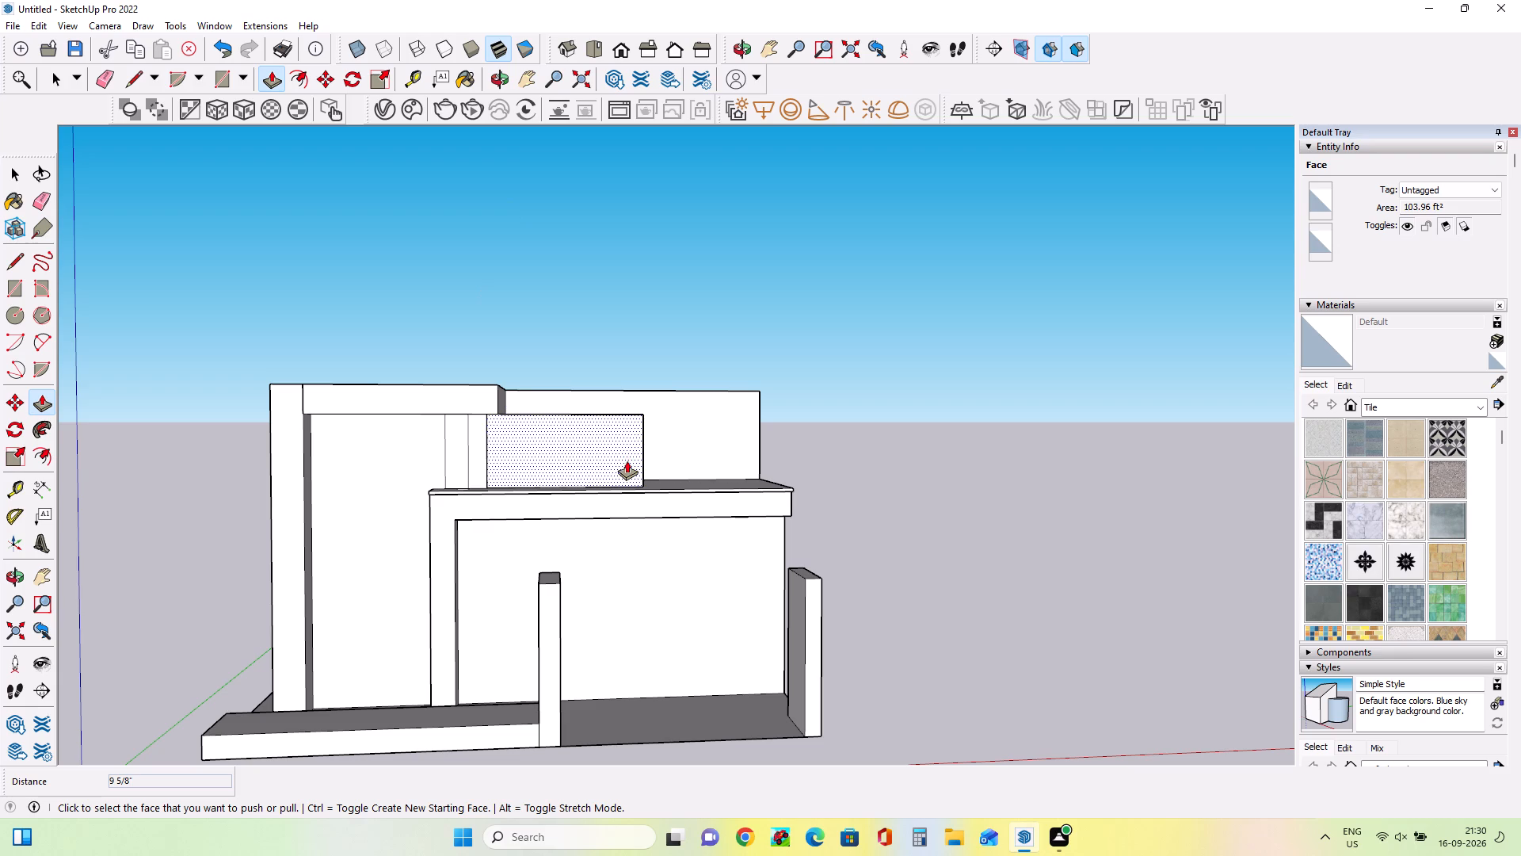
scroll(435, 538, "down", 1)
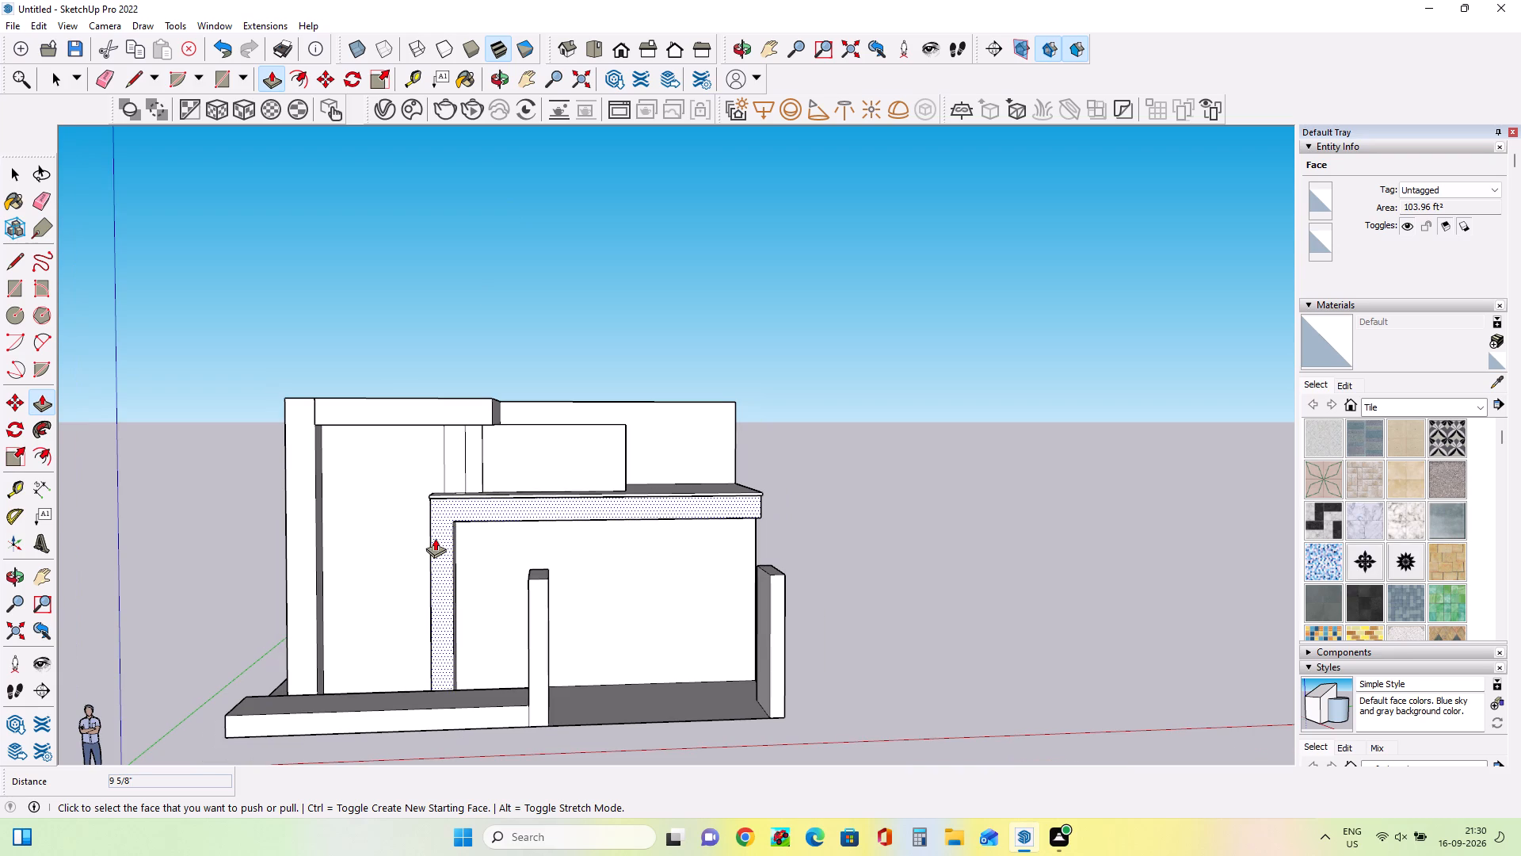
scroll(359, 441, "down", 1)
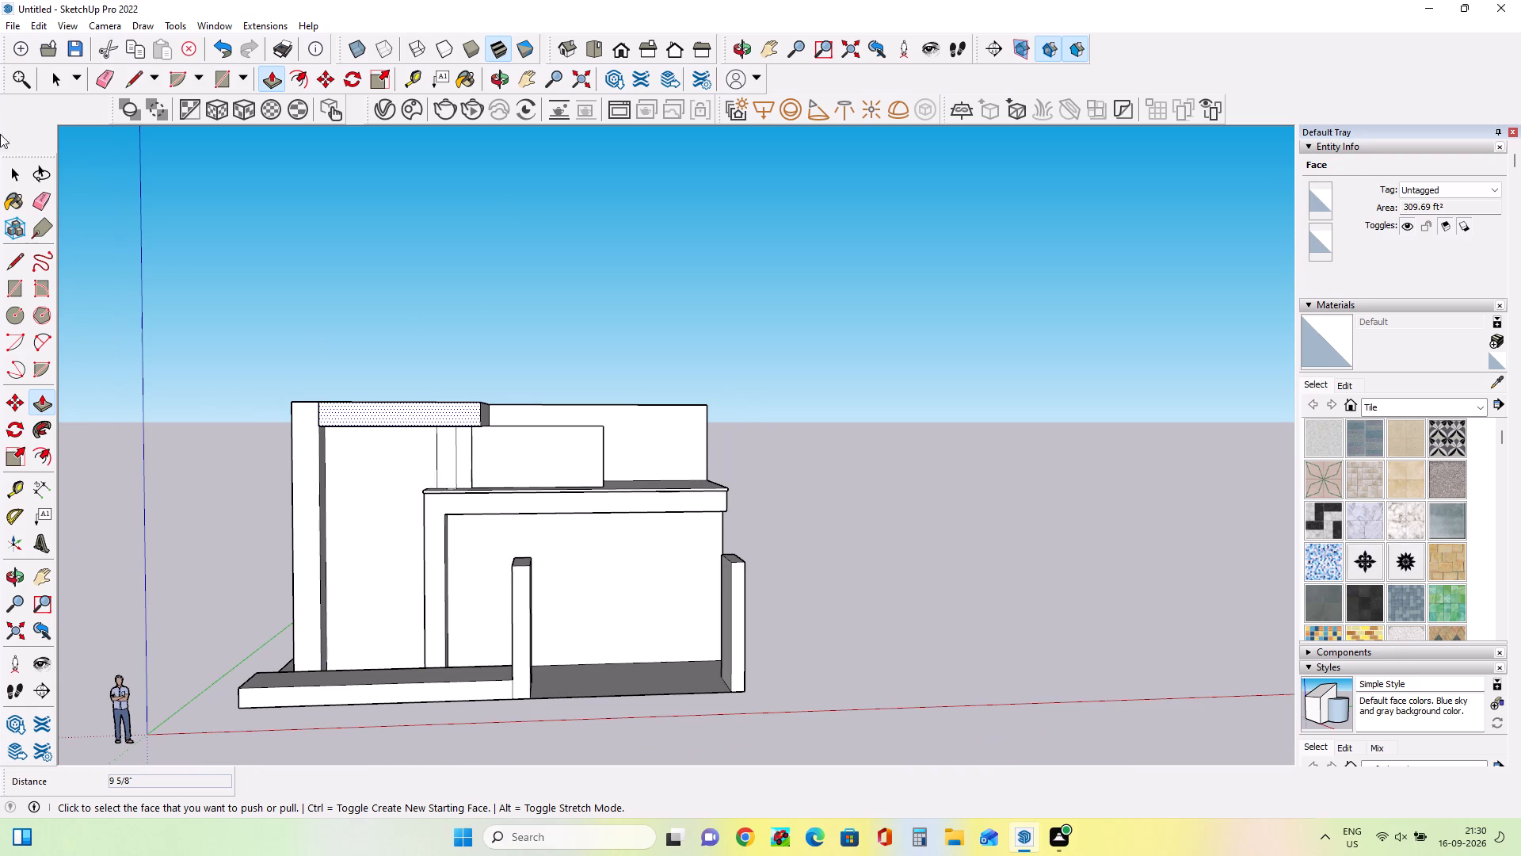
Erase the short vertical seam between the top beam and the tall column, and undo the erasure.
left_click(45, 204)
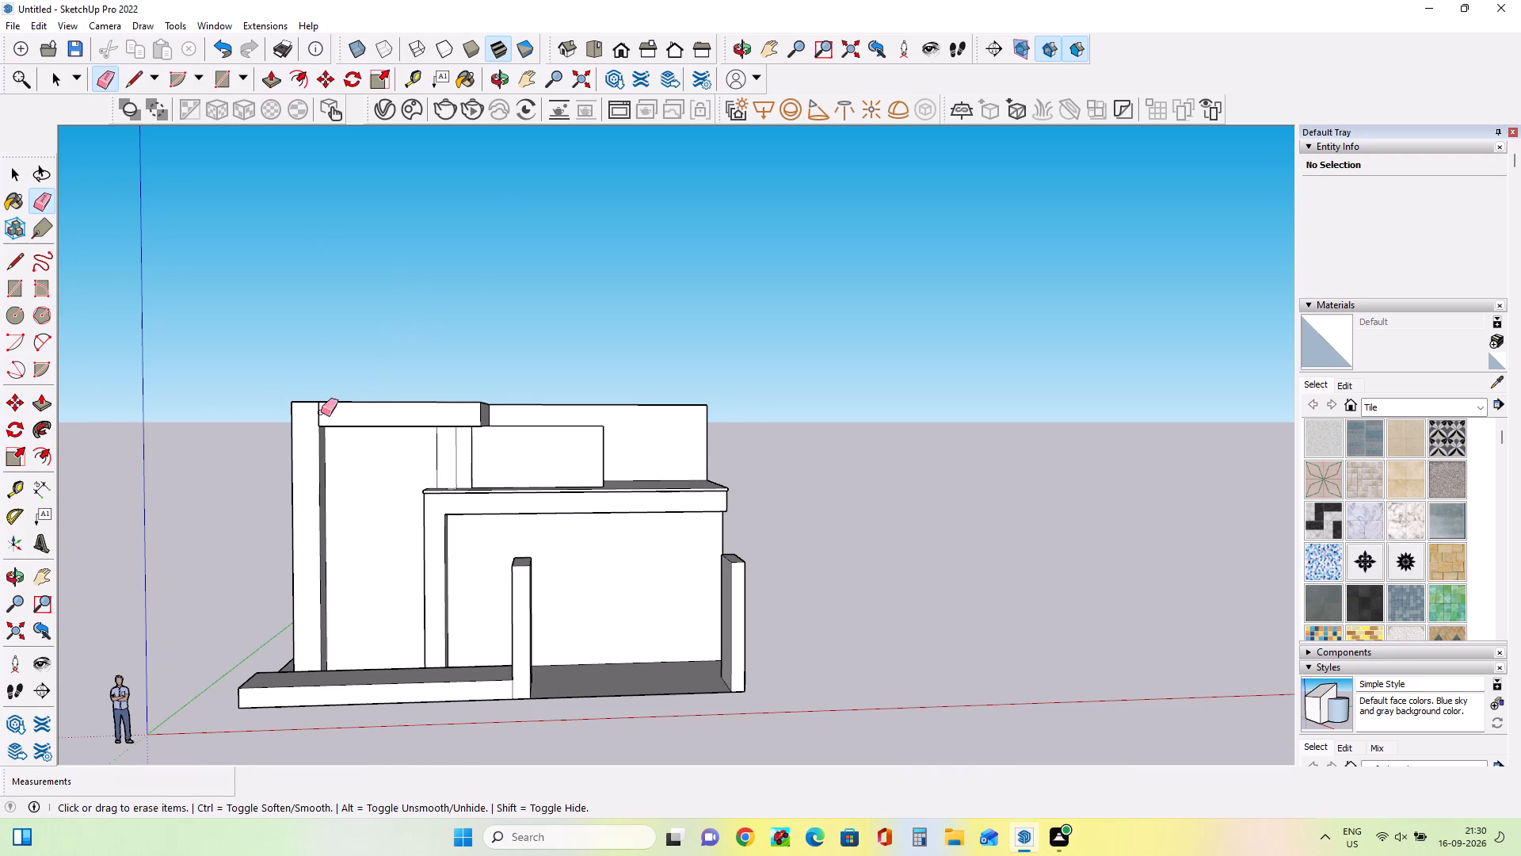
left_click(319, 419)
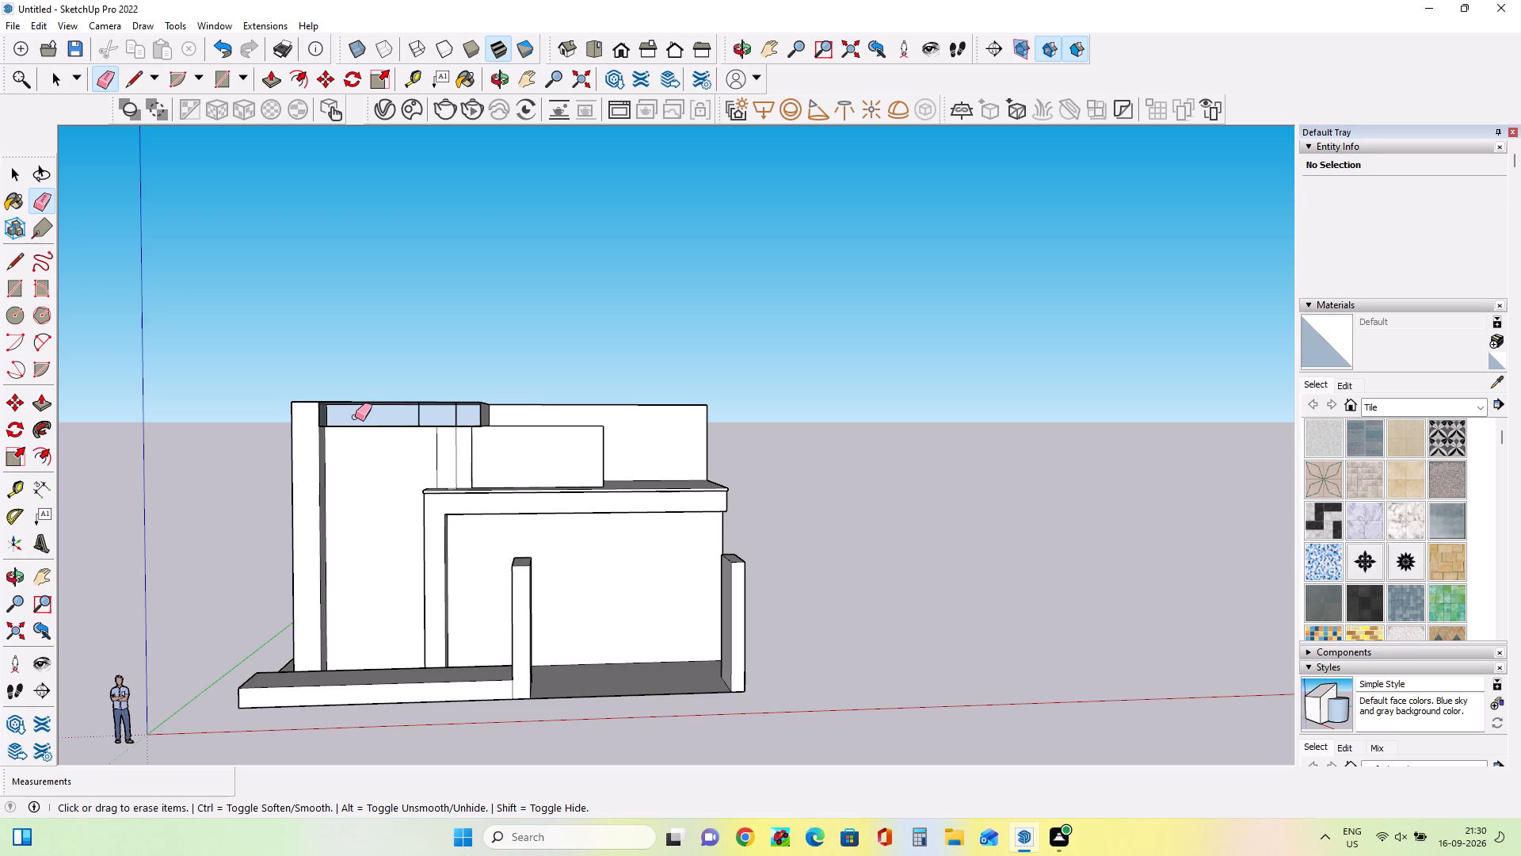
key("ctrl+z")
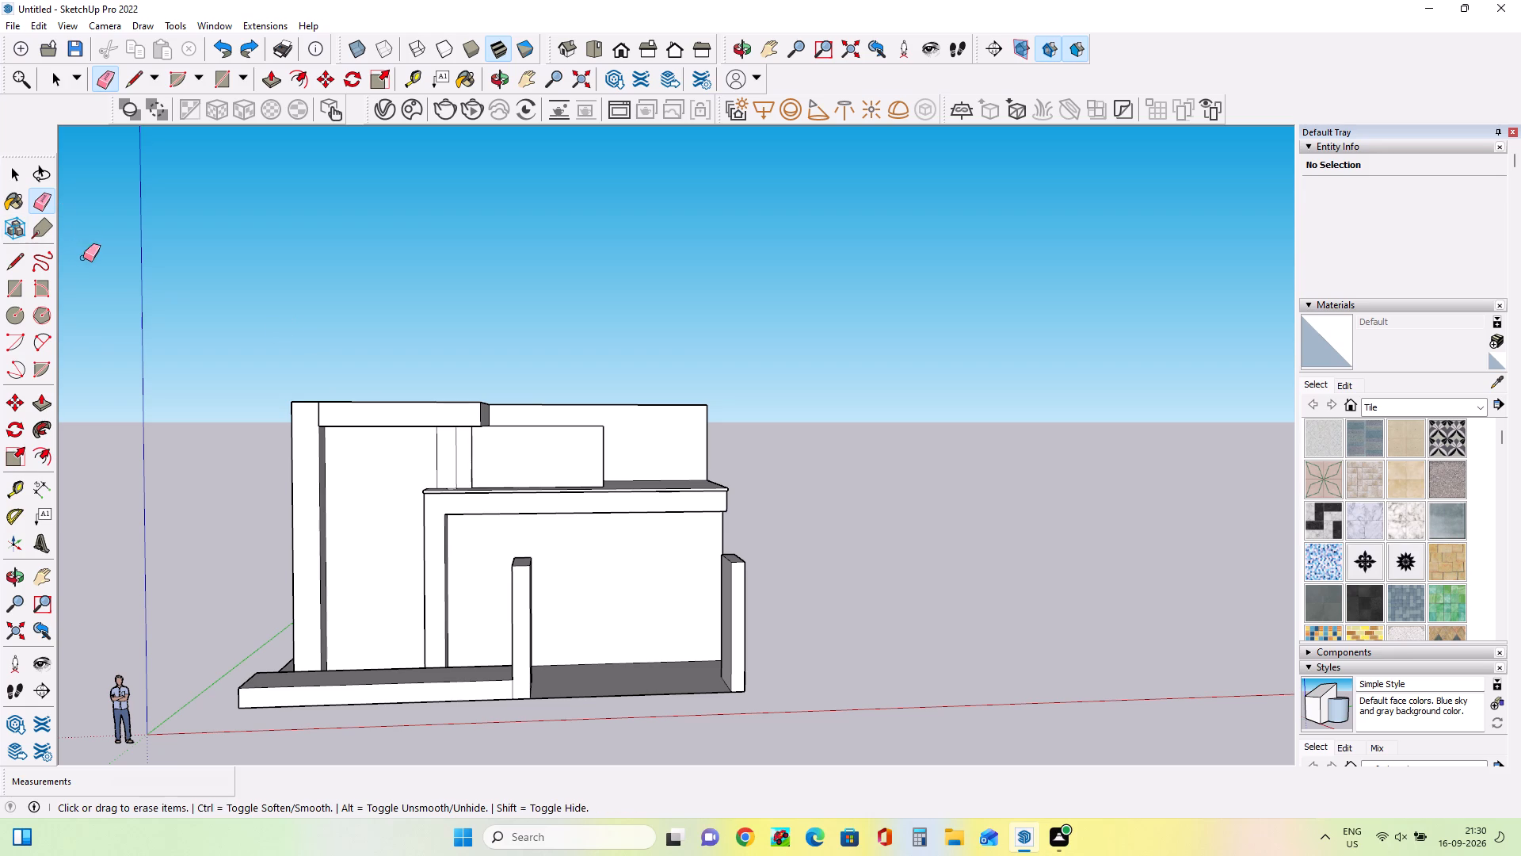
Push/Pull the top beam's front face about 1 15/16" flush with the front of the tall column.
left_click(41, 408)
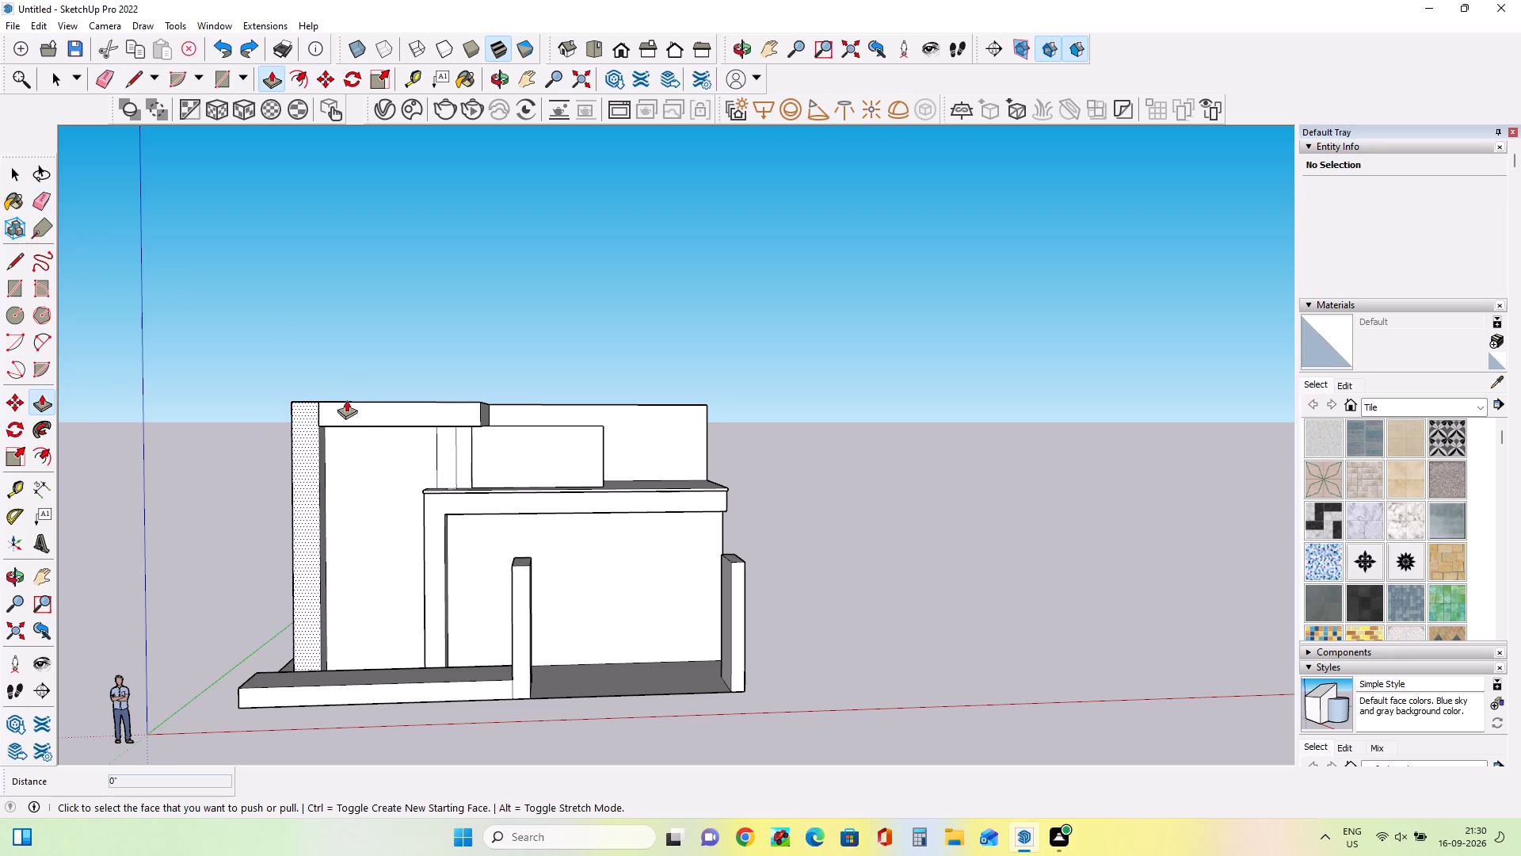
left_click(365, 405)
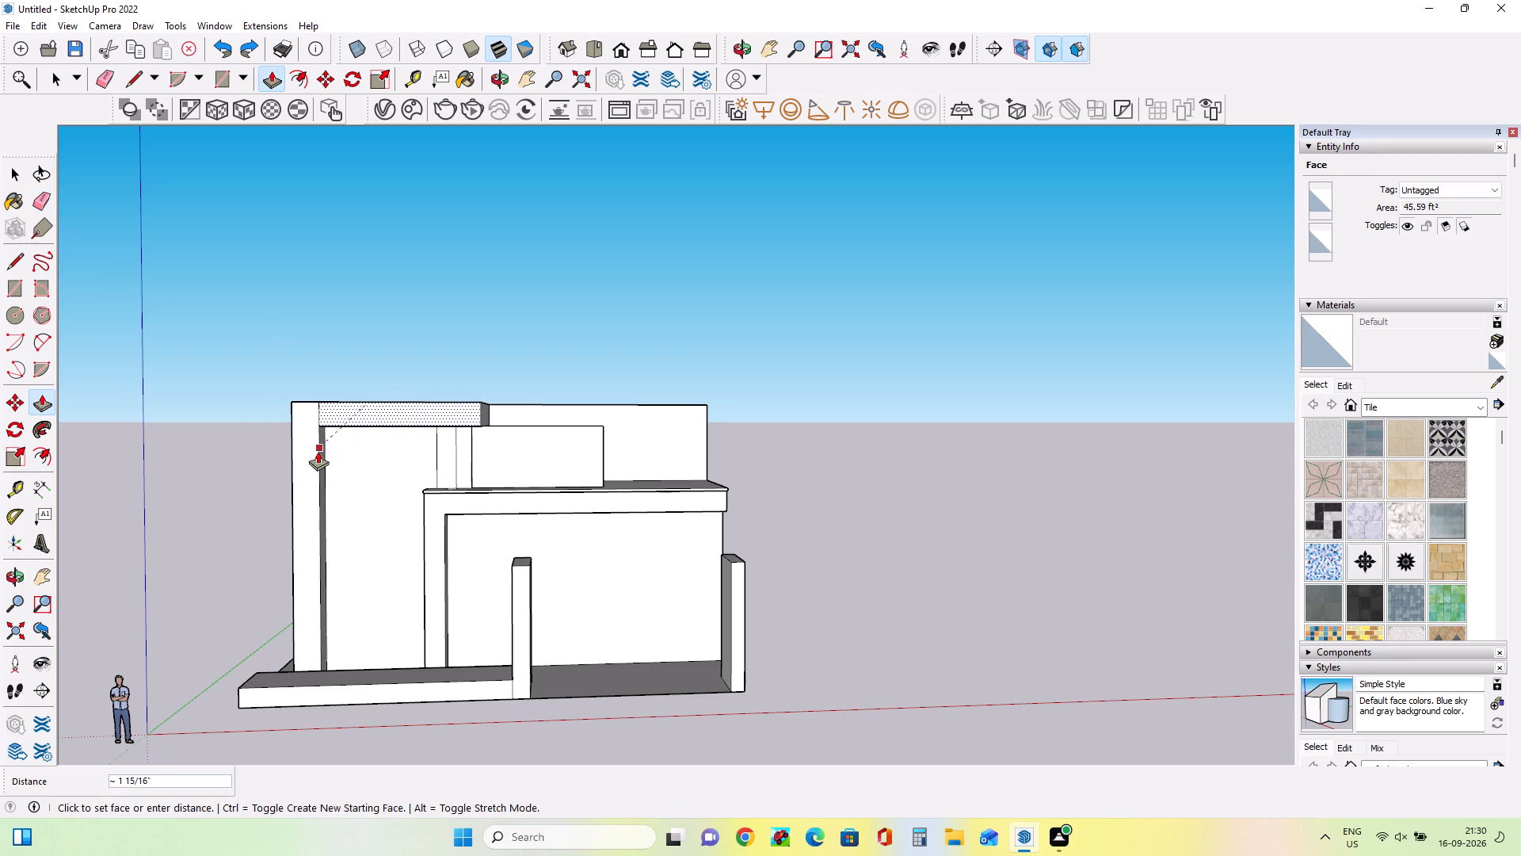
left_click(314, 453)
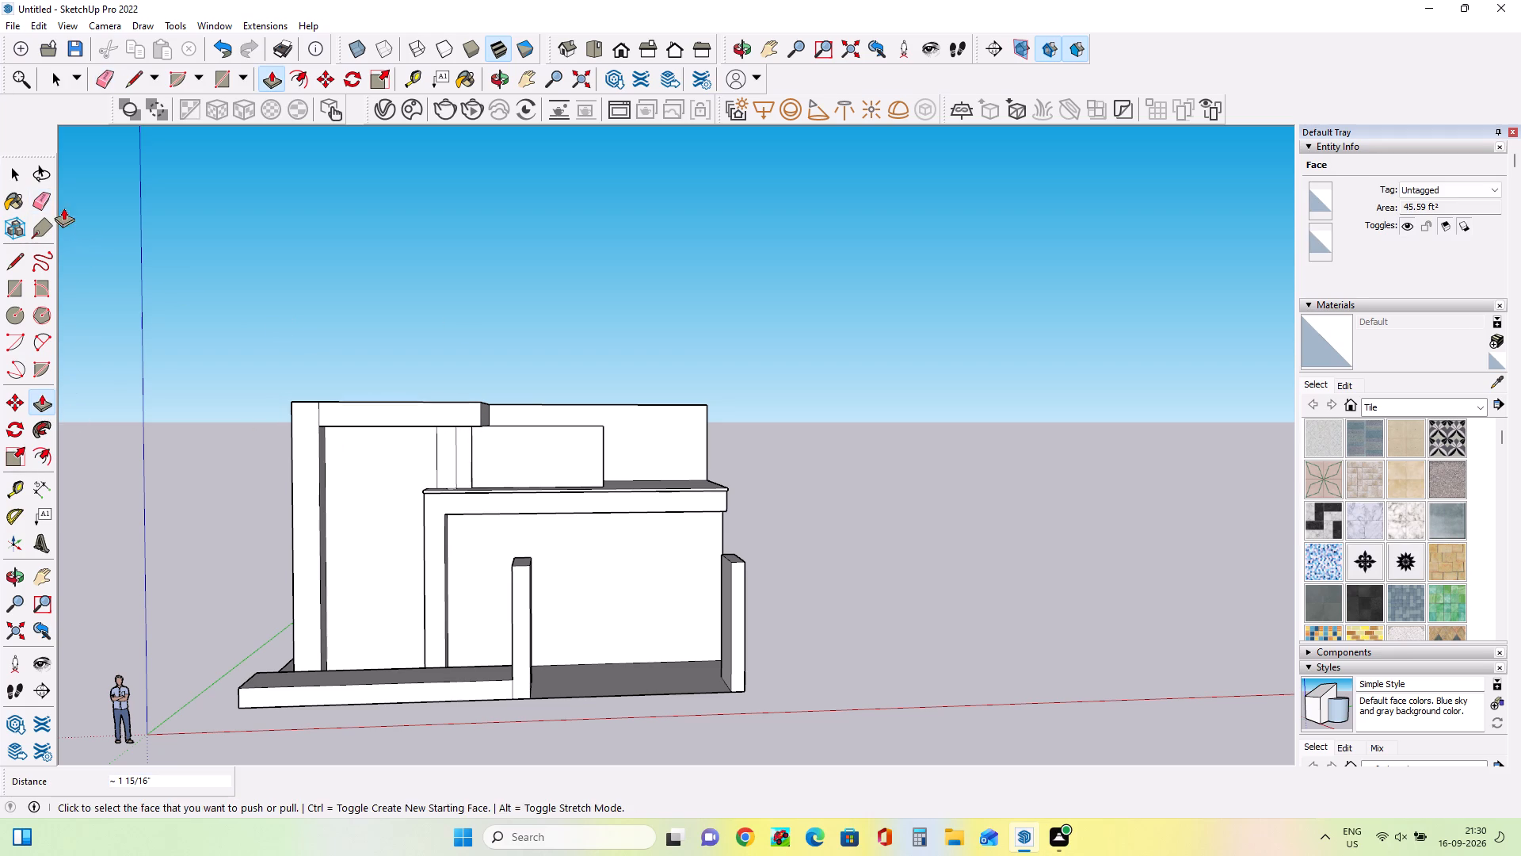
Erase the short vertical seam between the top beam and the tall column.
left_click(49, 208)
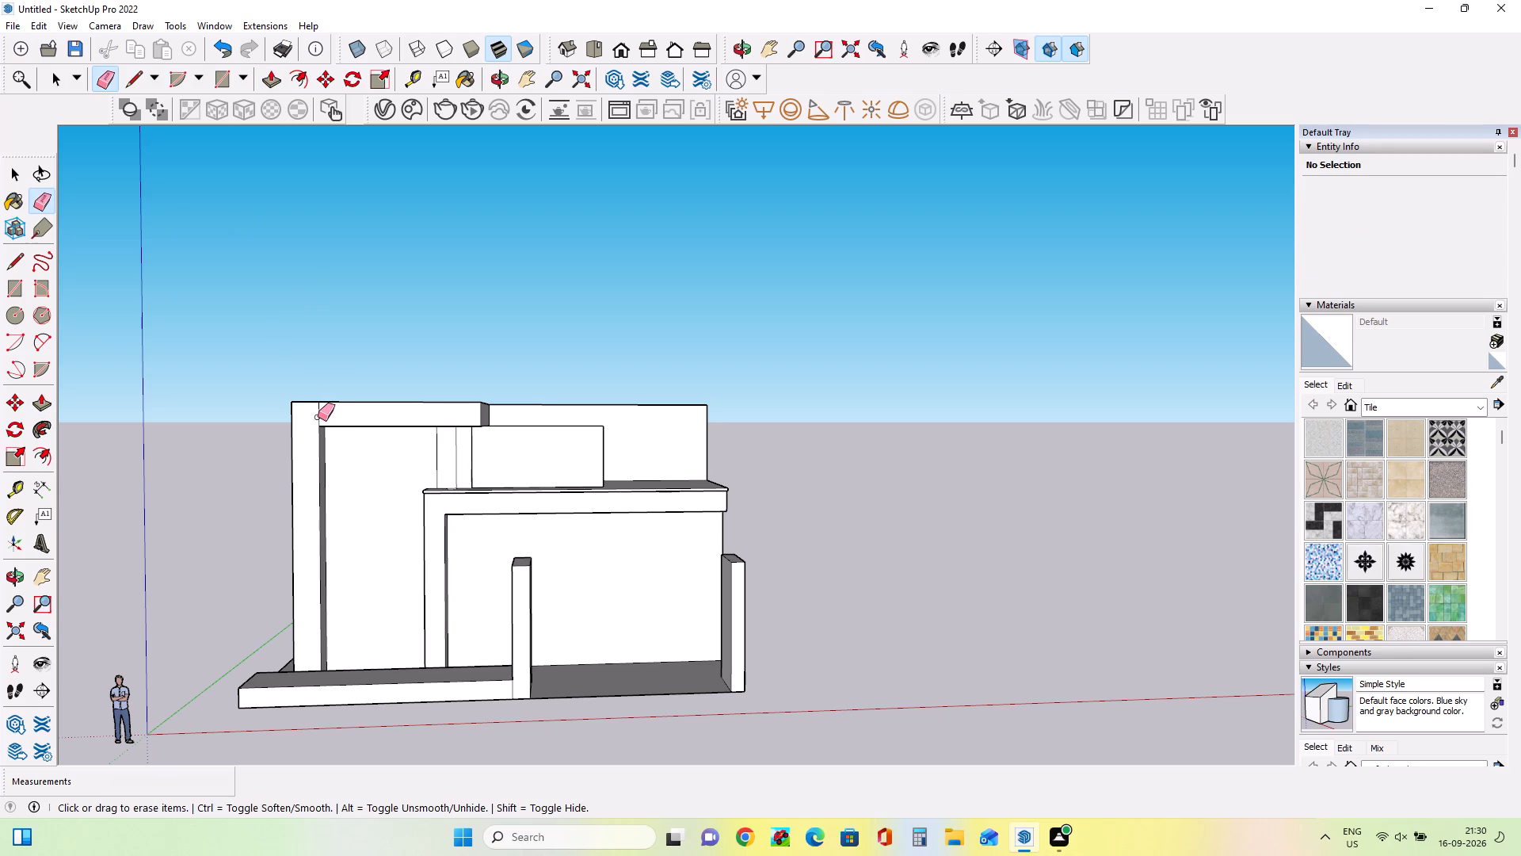
left_click(318, 417)
Push/Pull the top of the outer front pillar level with the top of the pillar beside the low plinth.
middle_click_drag(802, 552, 810, 556)
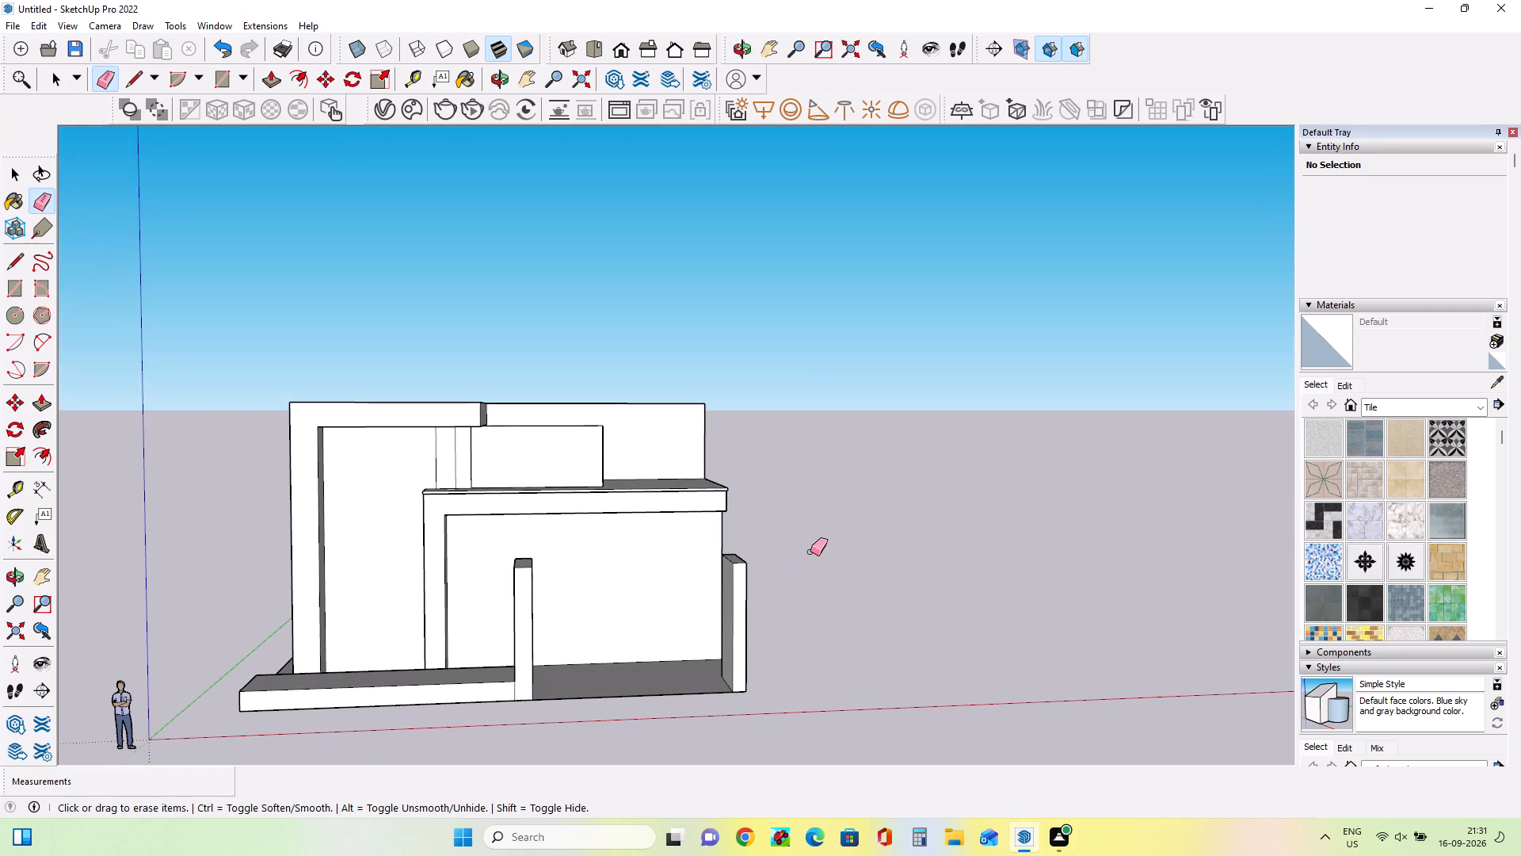
left_click(43, 405)
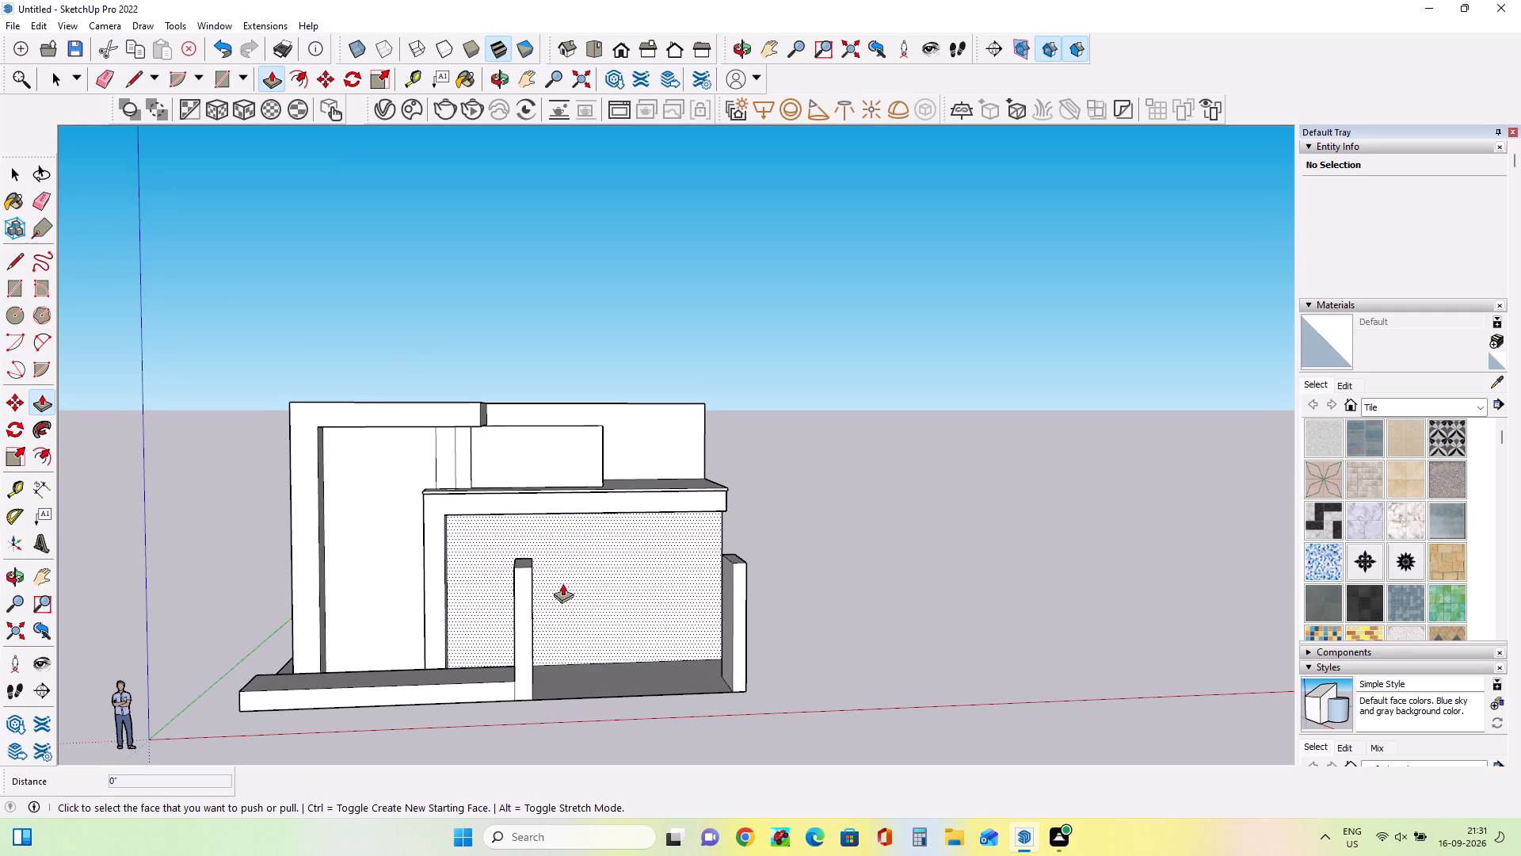
left_click(736, 555)
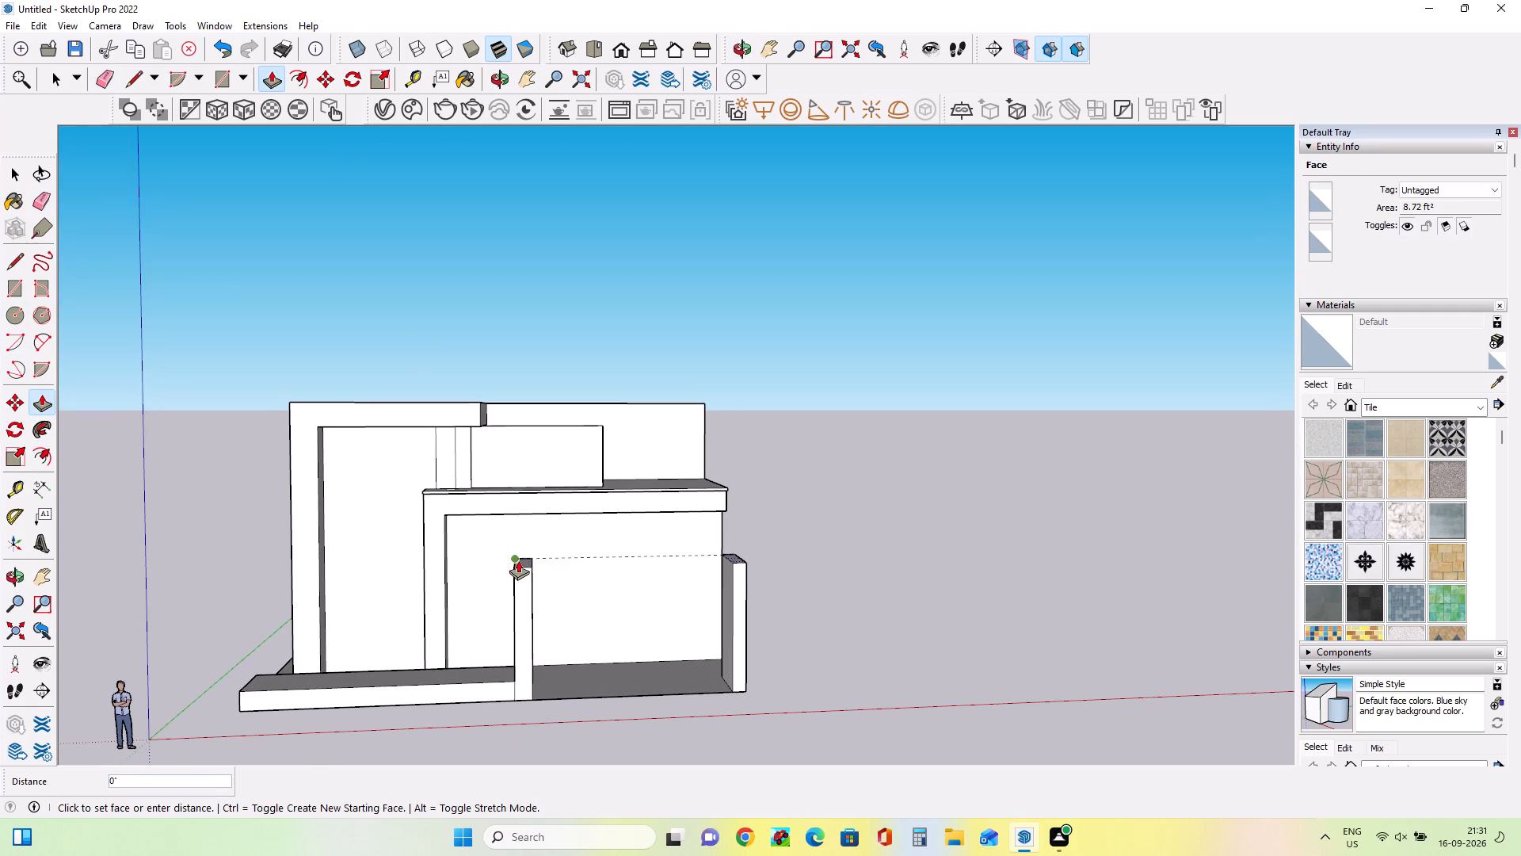
left_click(528, 564)
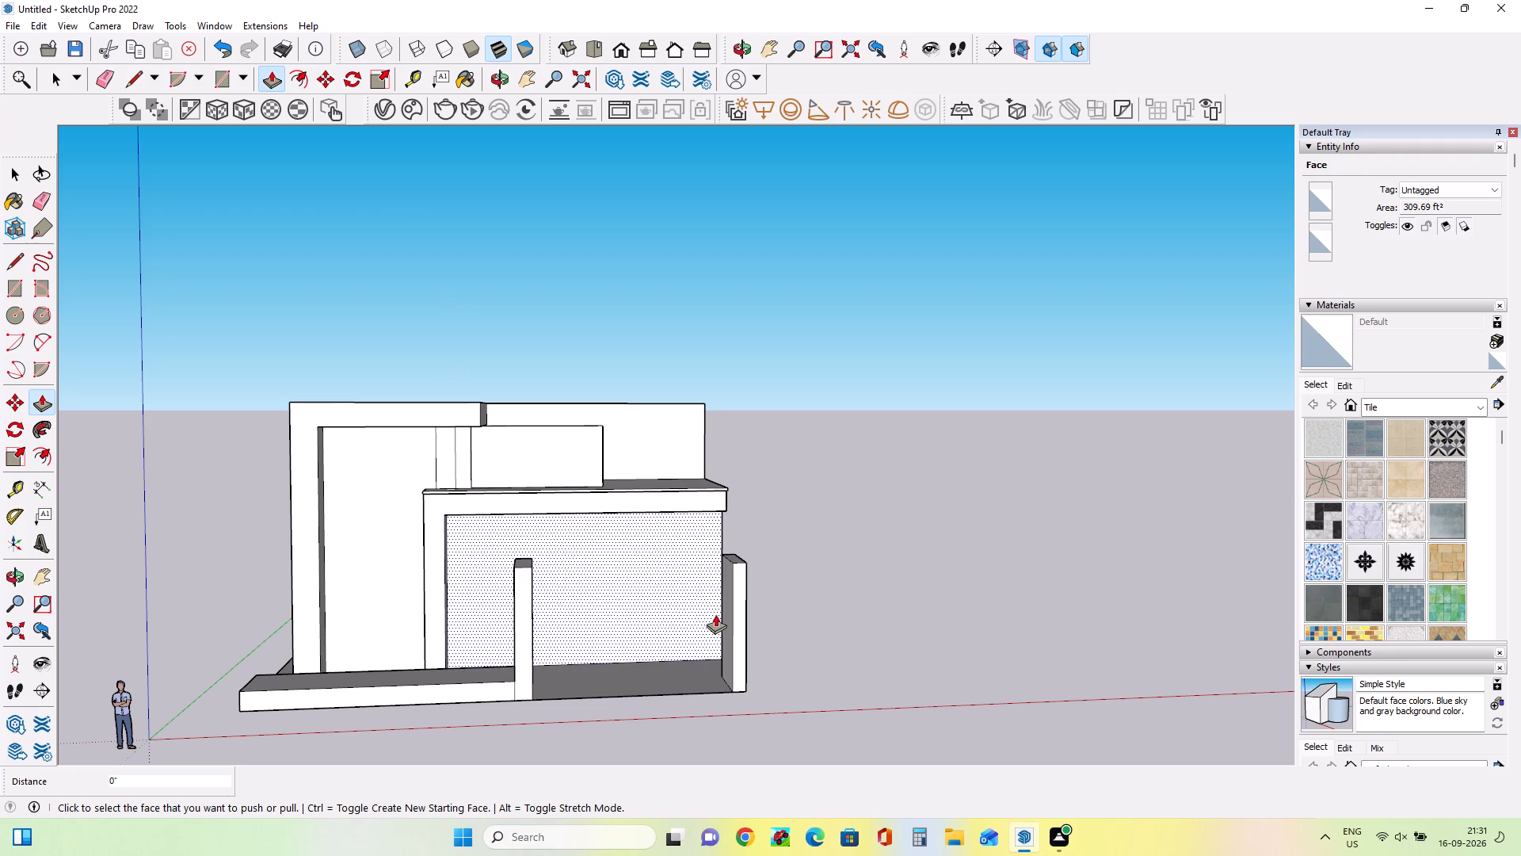
Draw a vertical rectangle about 14' 7 7/16" by 7' 7 3/8" closing the gap between the outer front pillar and the building's side wall.
middle_click_drag(706, 621, 684, 709)
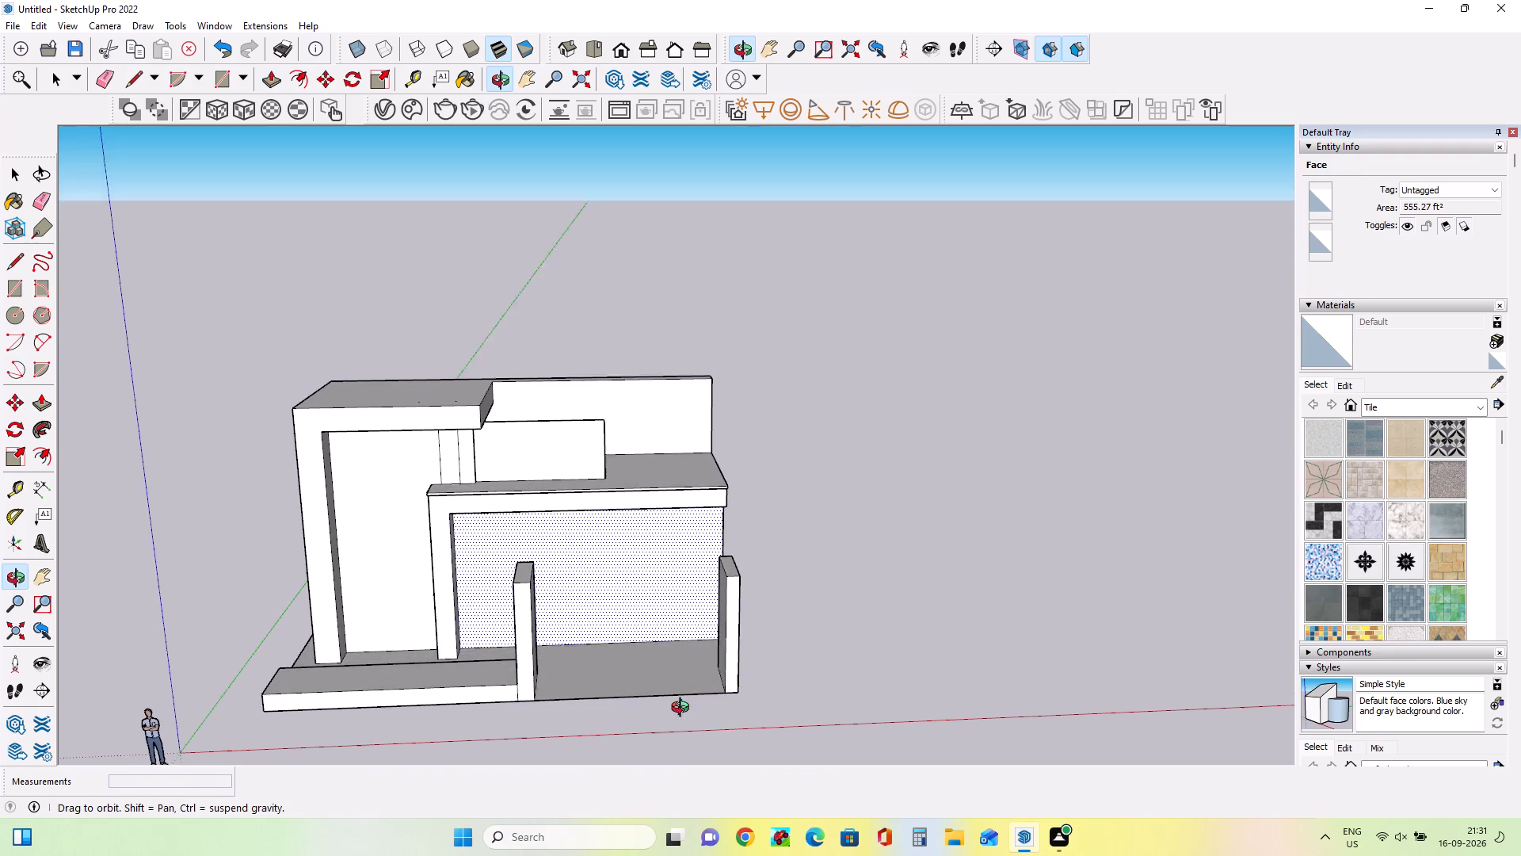
middle_click_drag(684, 709, 684, 738)
middle_click_drag(767, 675, 768, 675)
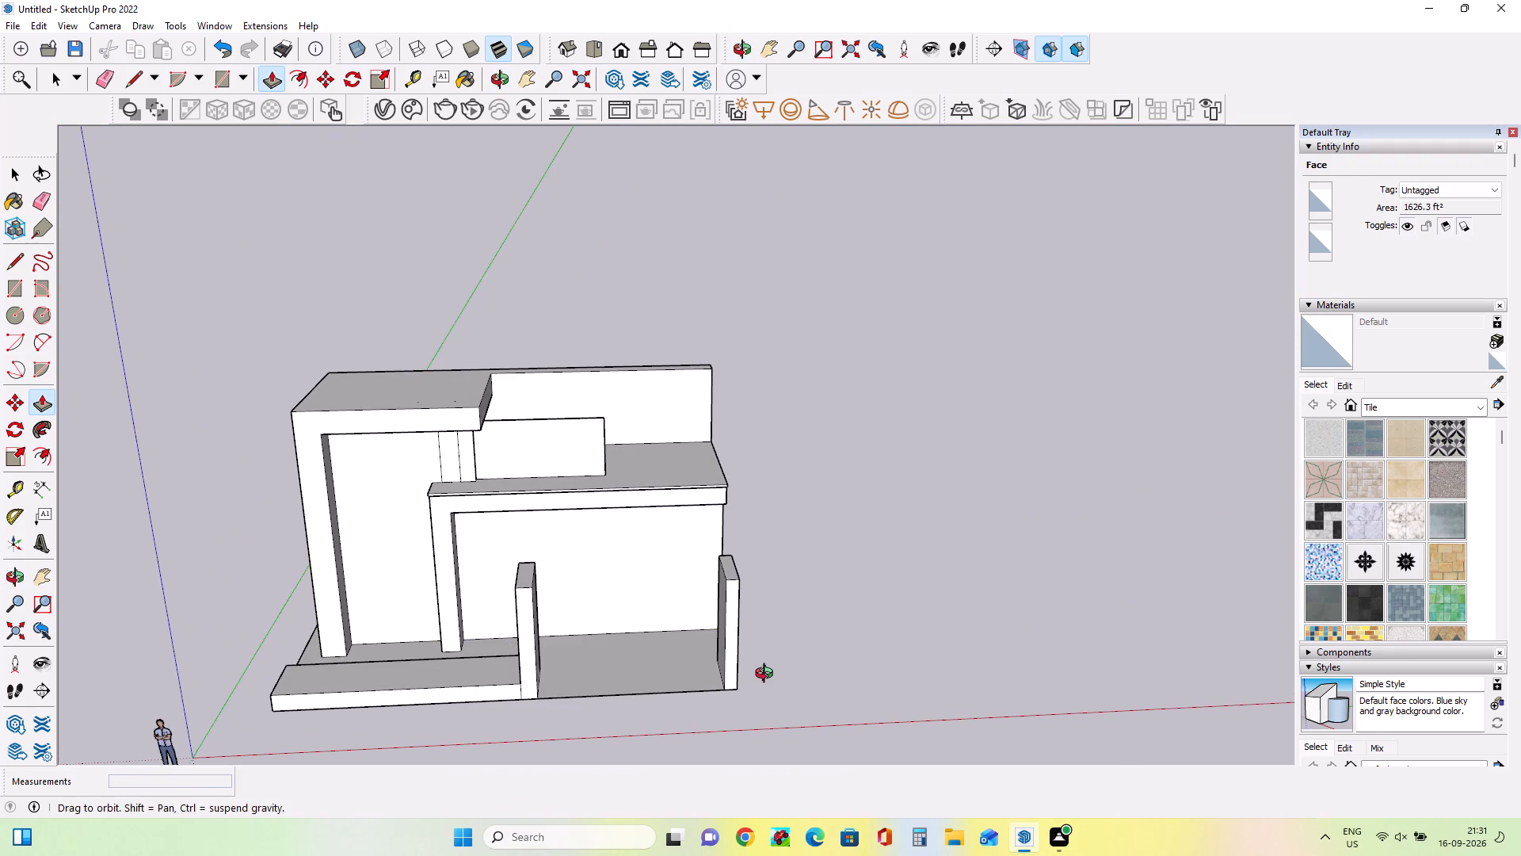
middle_click_drag(768, 675, 436, 671)
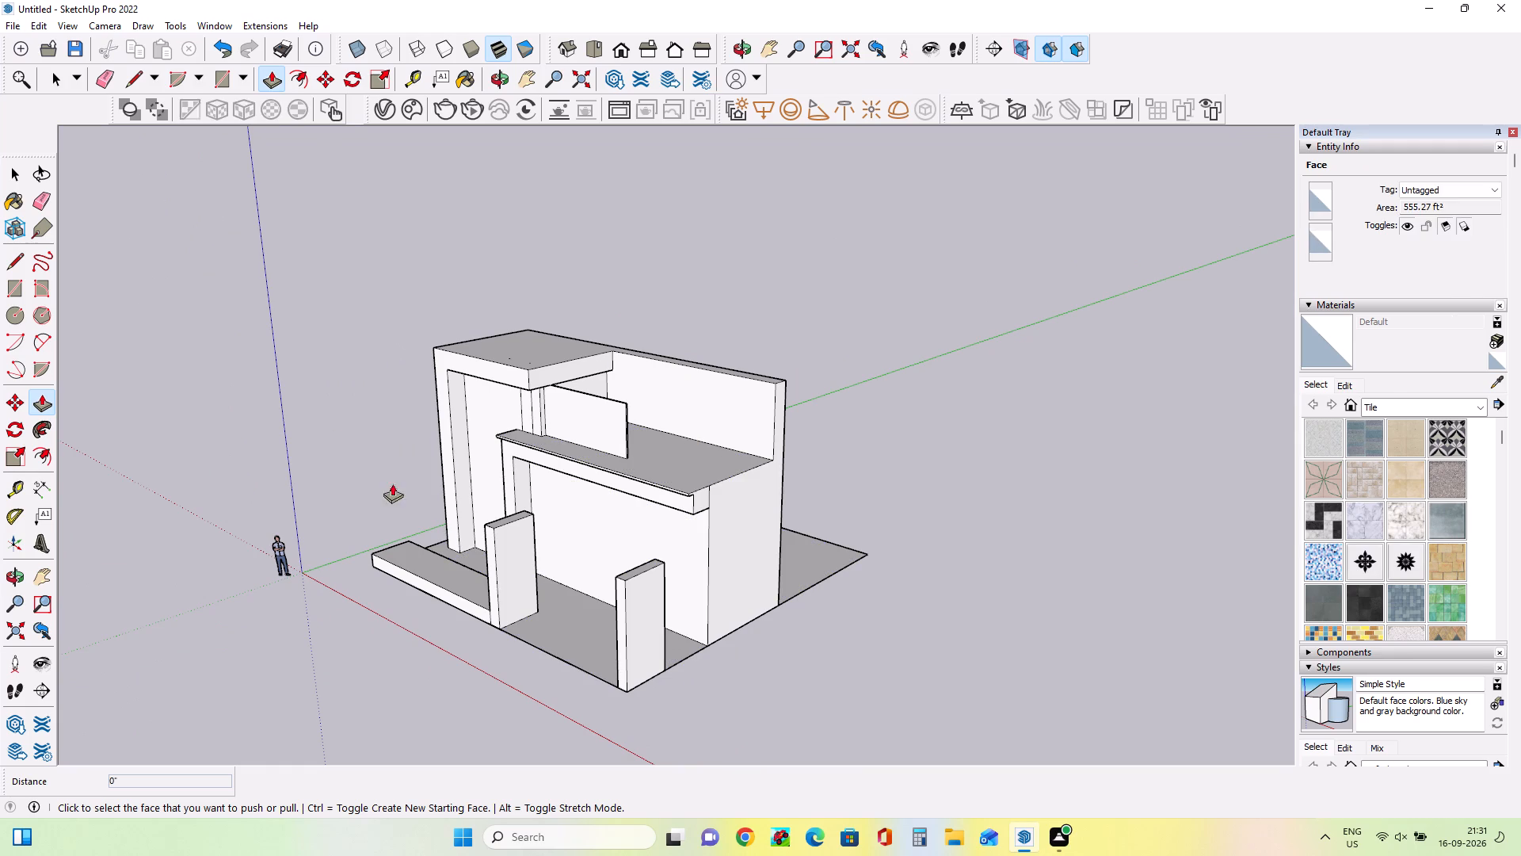
left_click(15, 290)
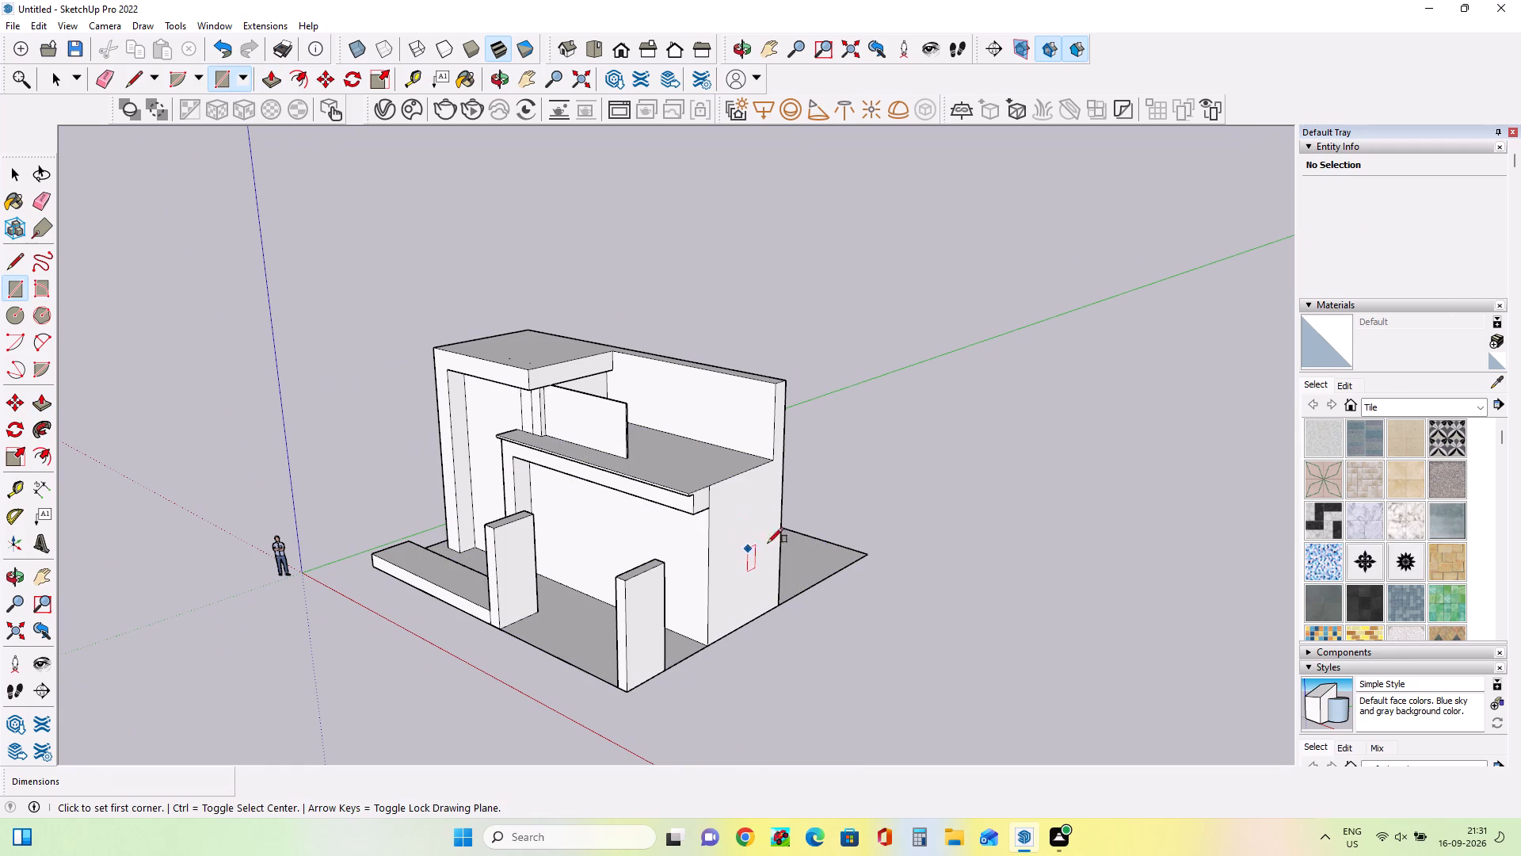
left_click(666, 667)
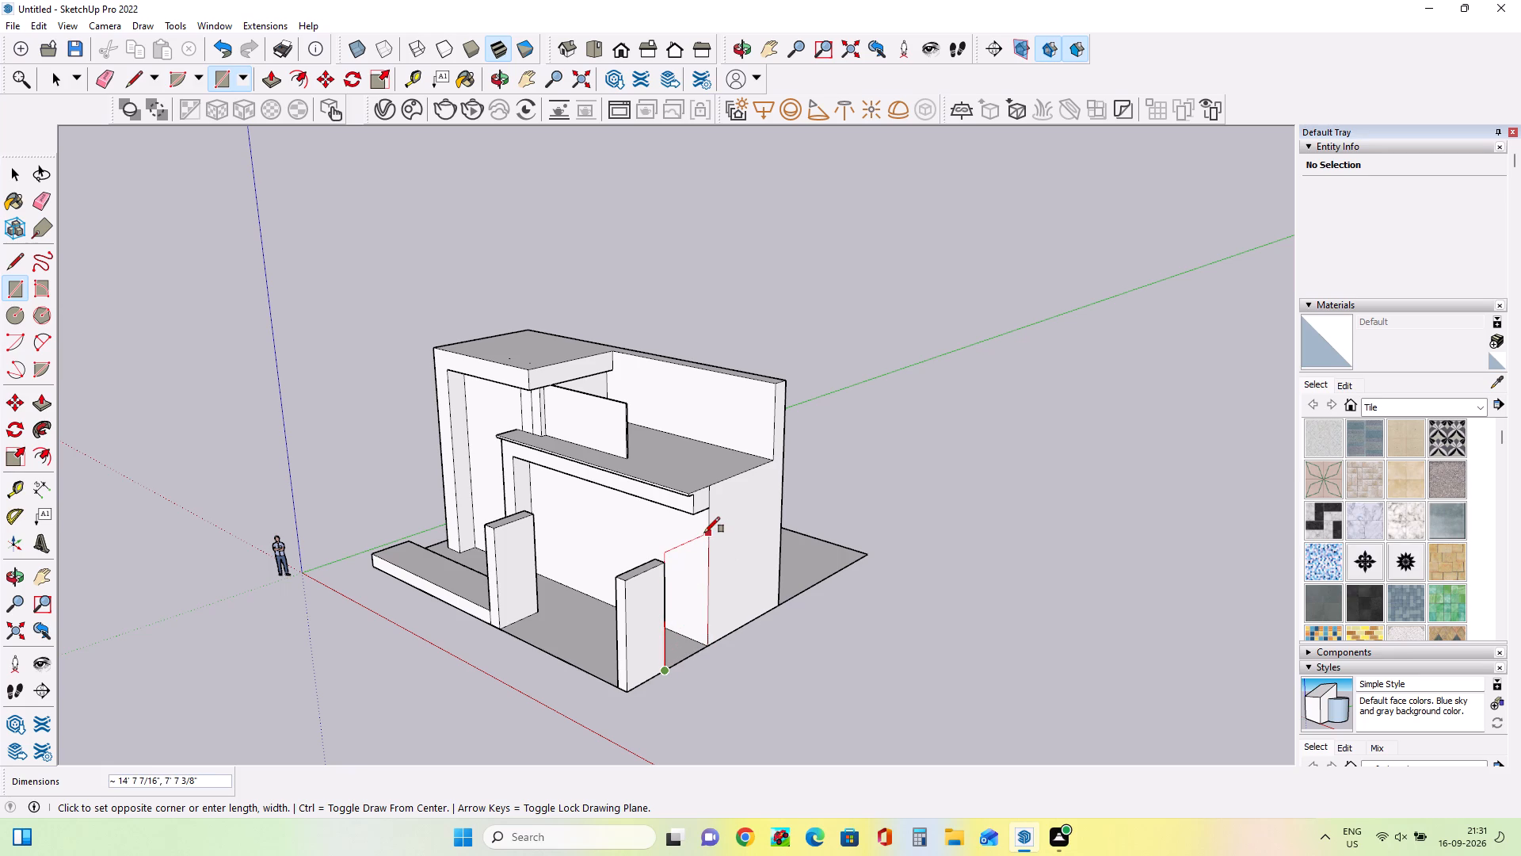
left_click(704, 533)
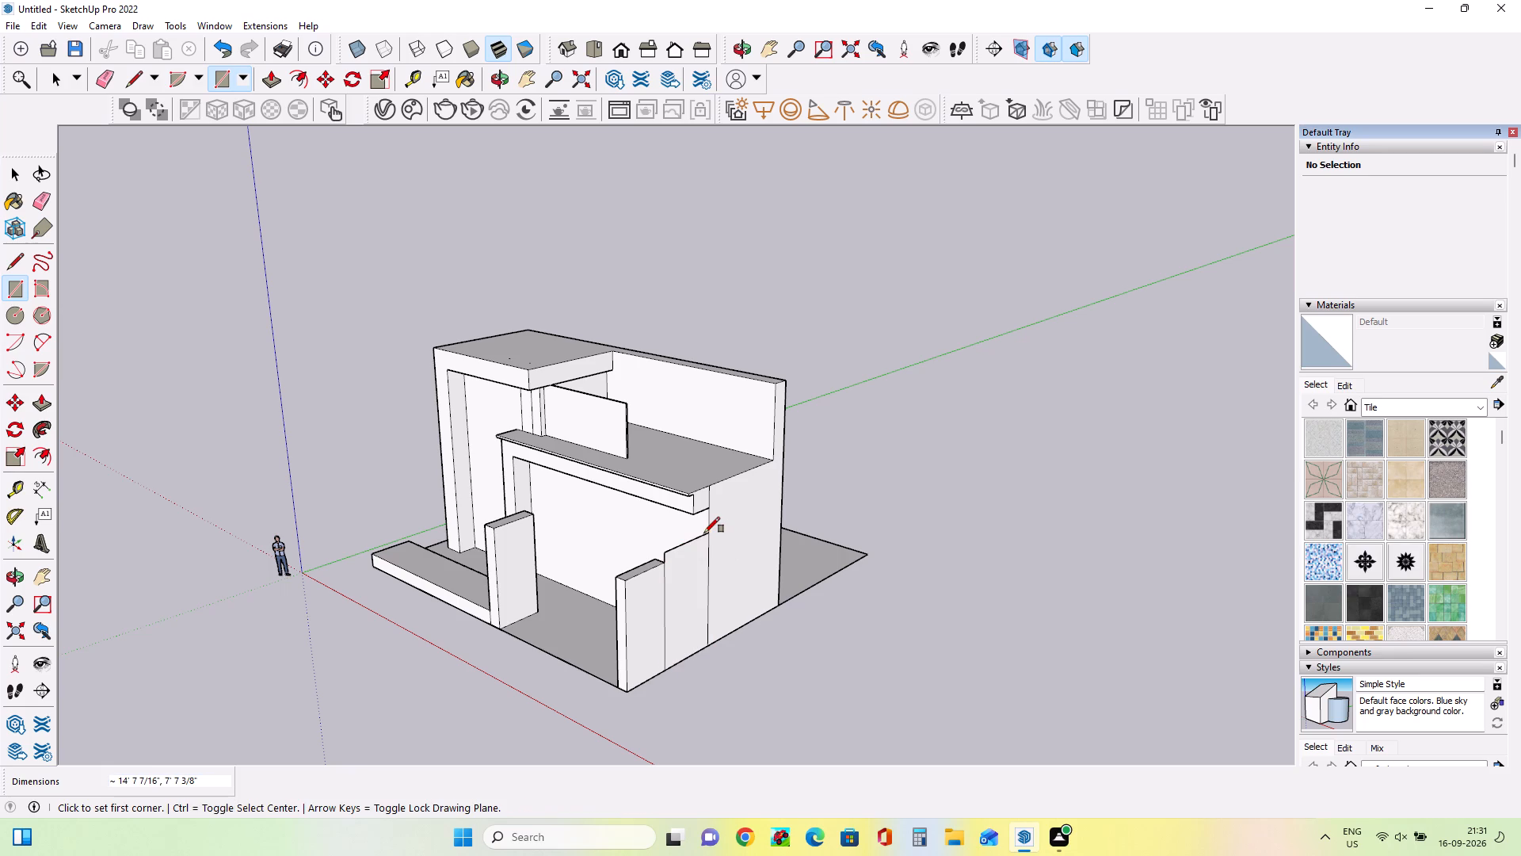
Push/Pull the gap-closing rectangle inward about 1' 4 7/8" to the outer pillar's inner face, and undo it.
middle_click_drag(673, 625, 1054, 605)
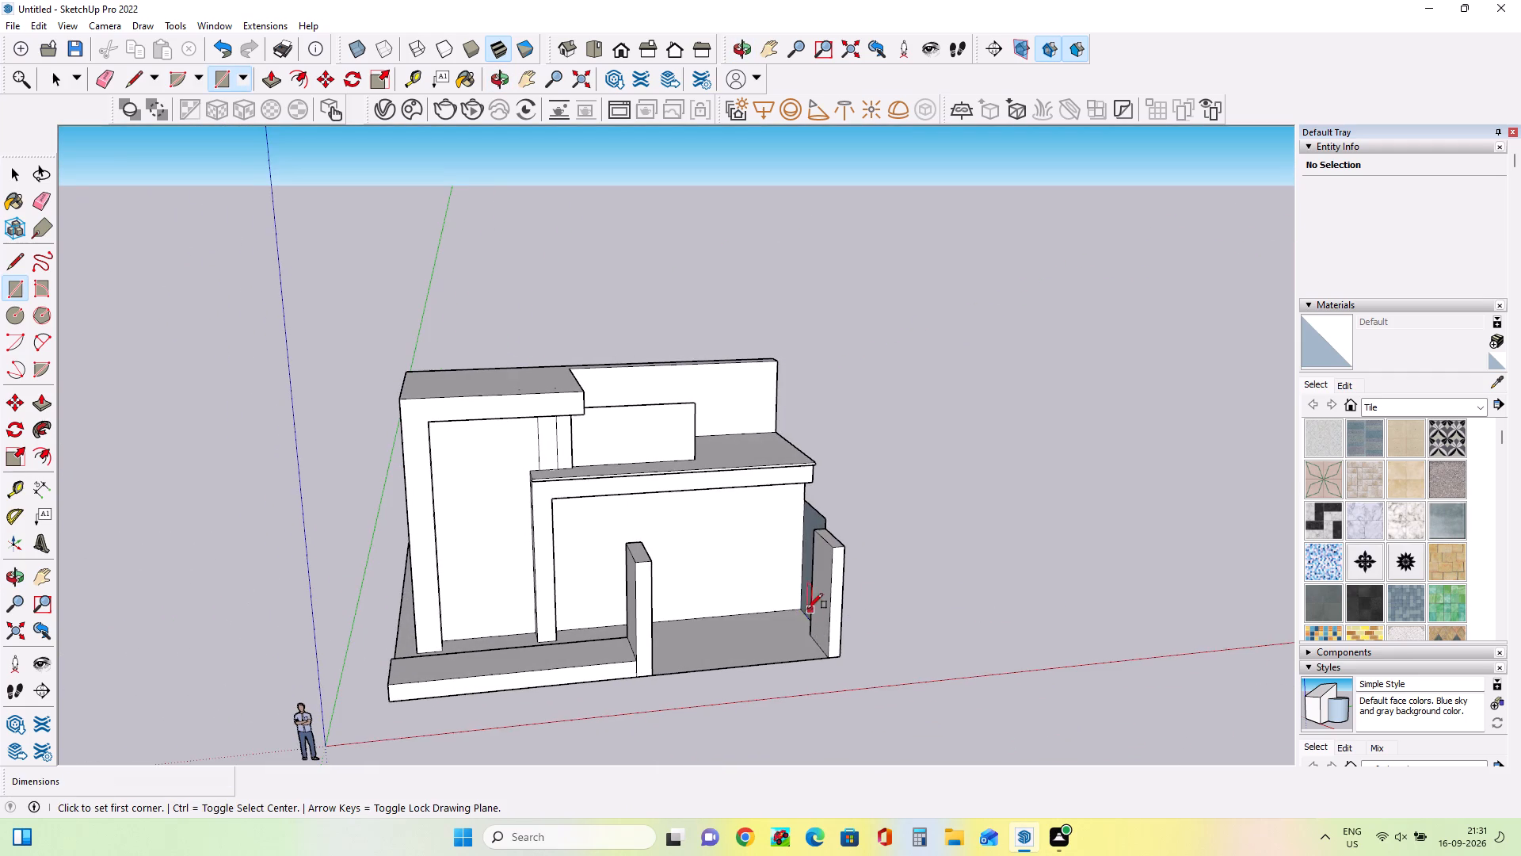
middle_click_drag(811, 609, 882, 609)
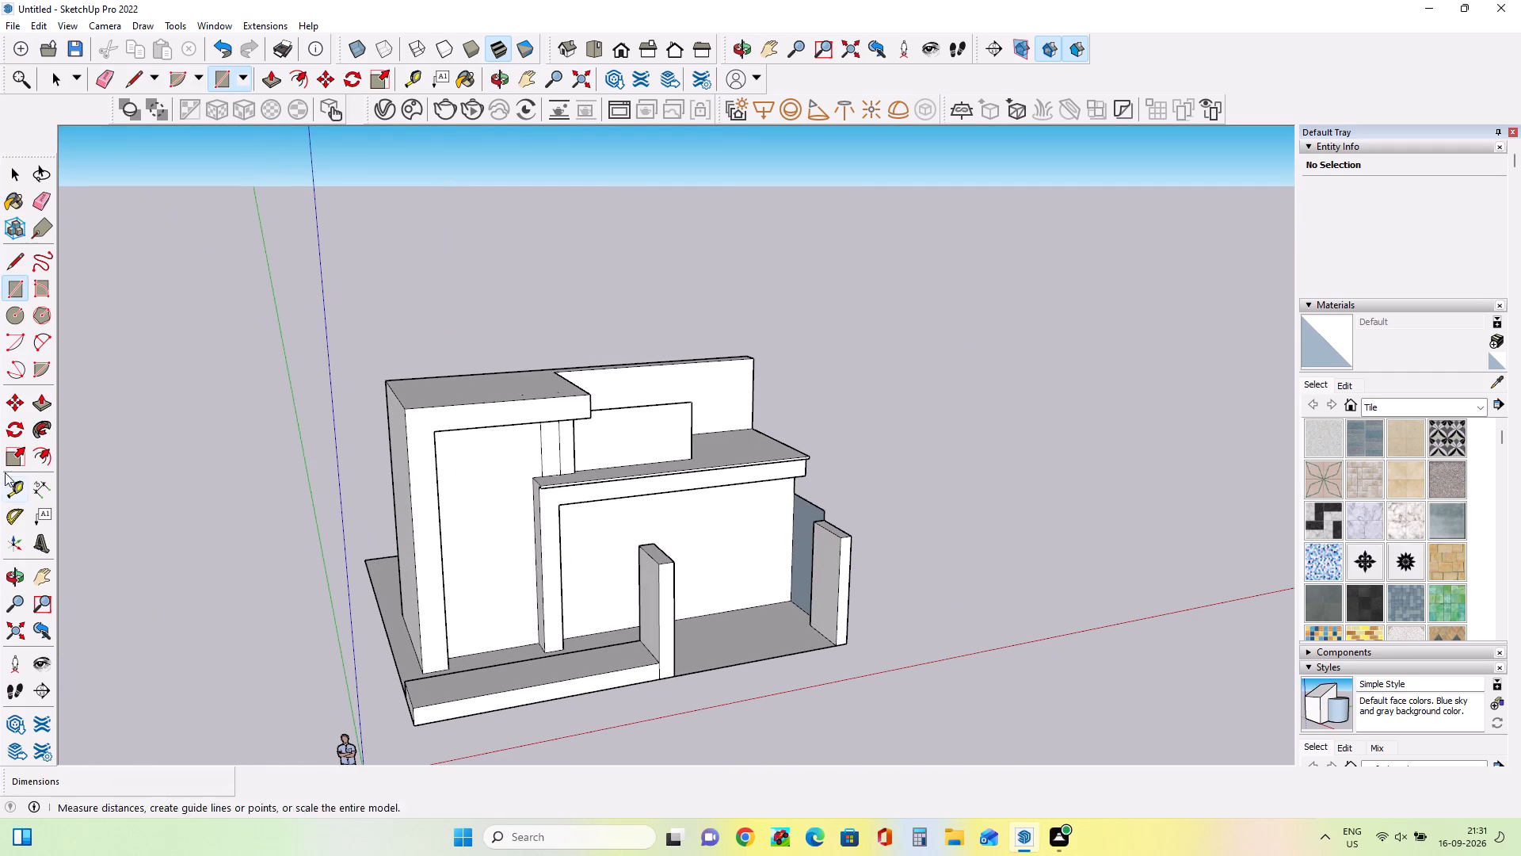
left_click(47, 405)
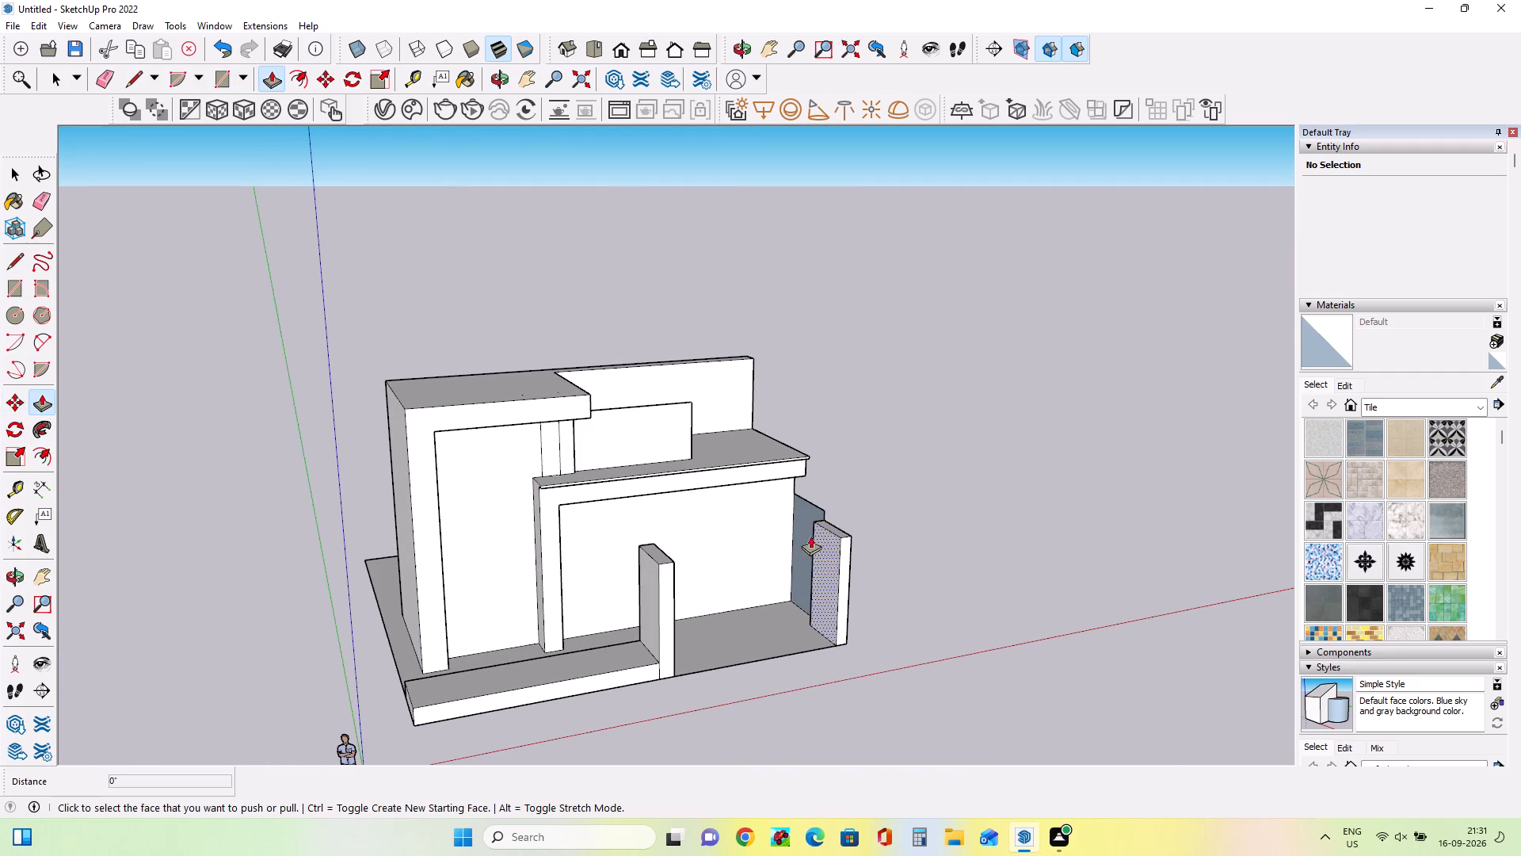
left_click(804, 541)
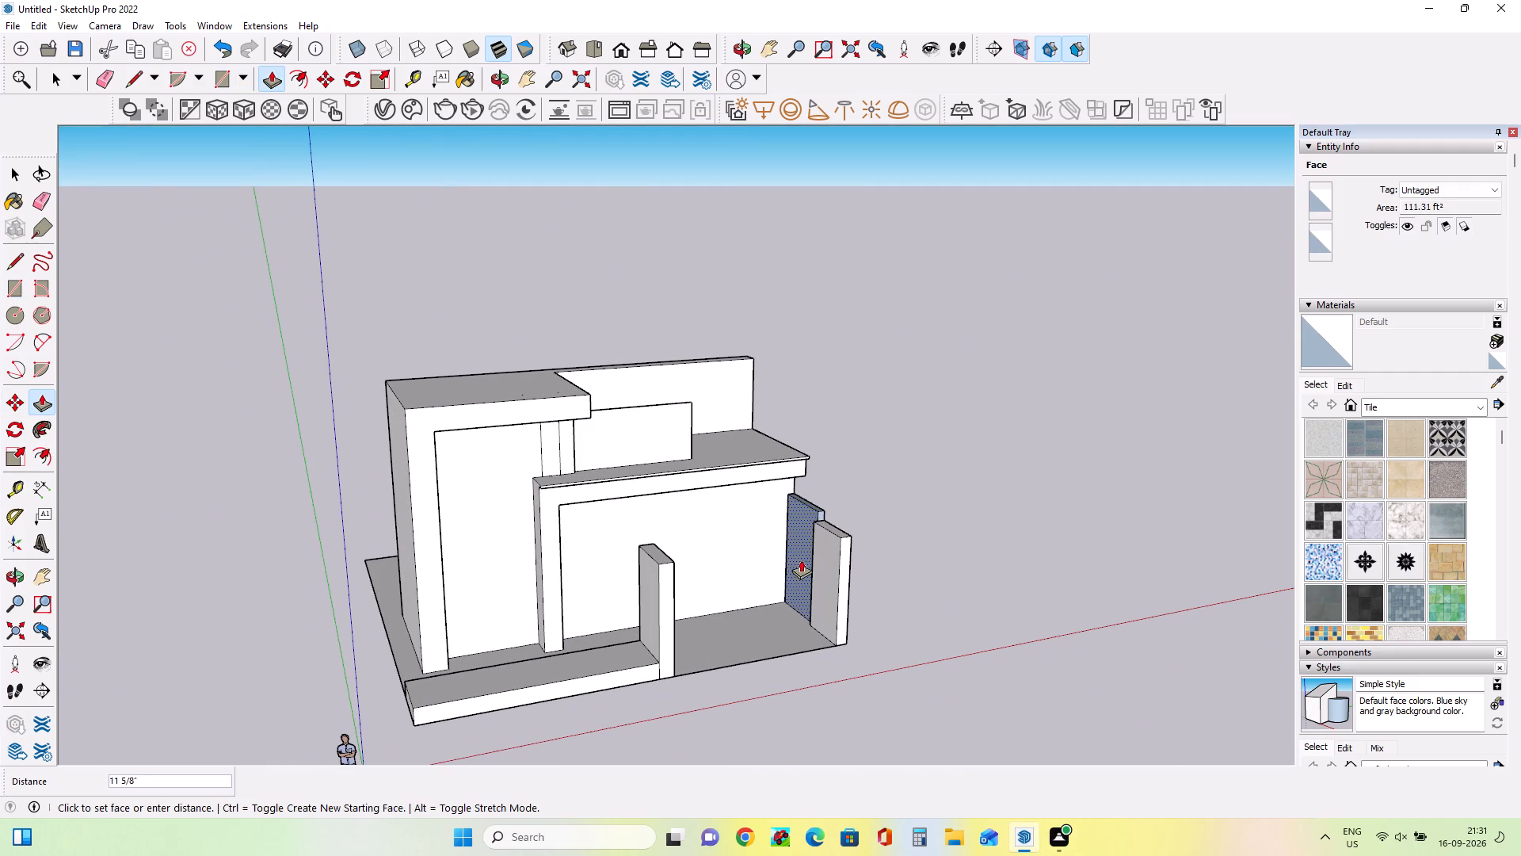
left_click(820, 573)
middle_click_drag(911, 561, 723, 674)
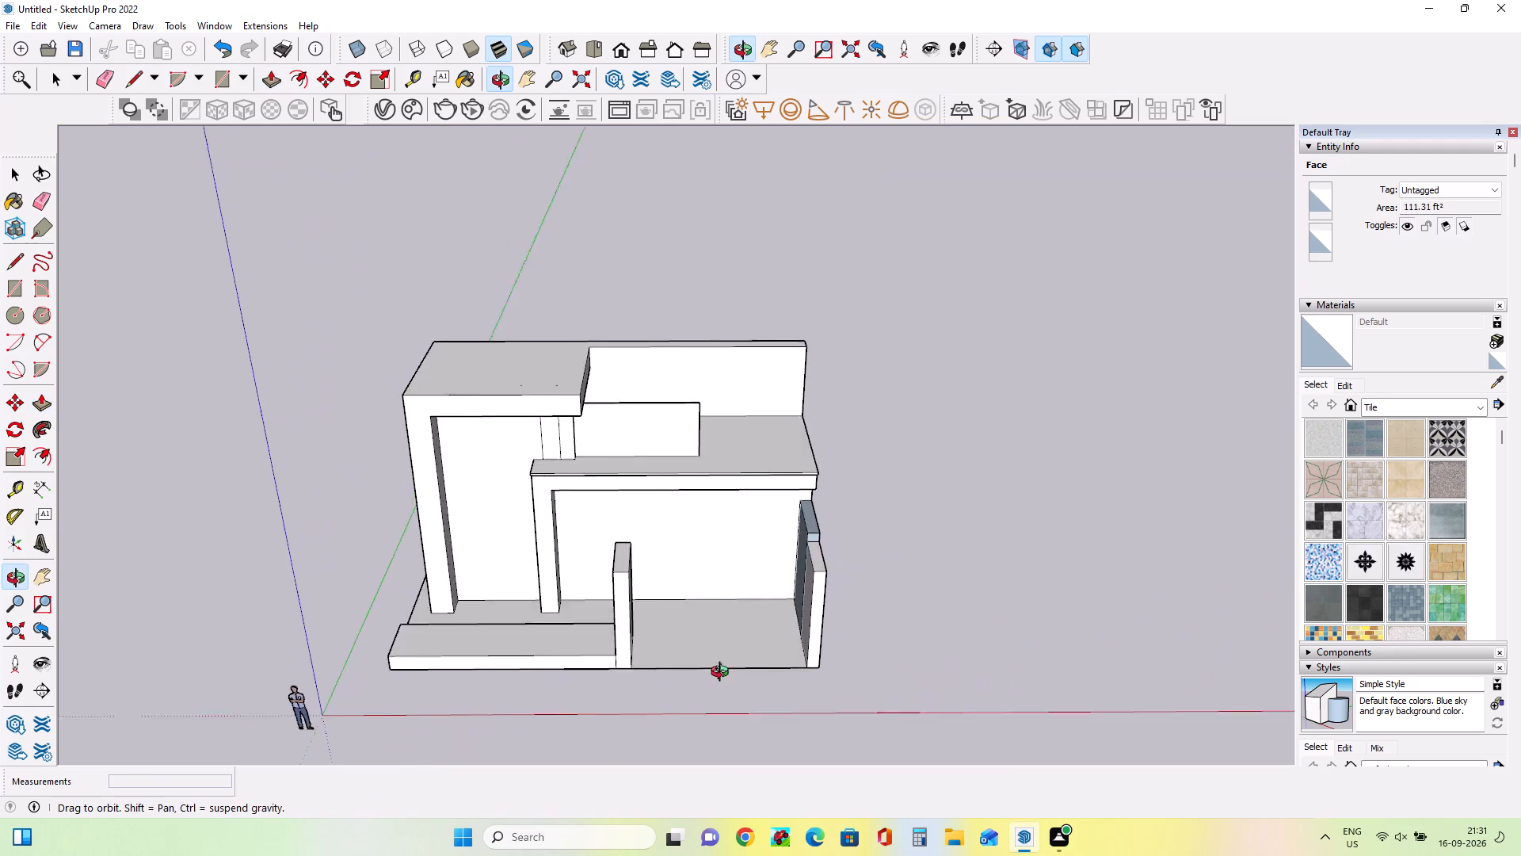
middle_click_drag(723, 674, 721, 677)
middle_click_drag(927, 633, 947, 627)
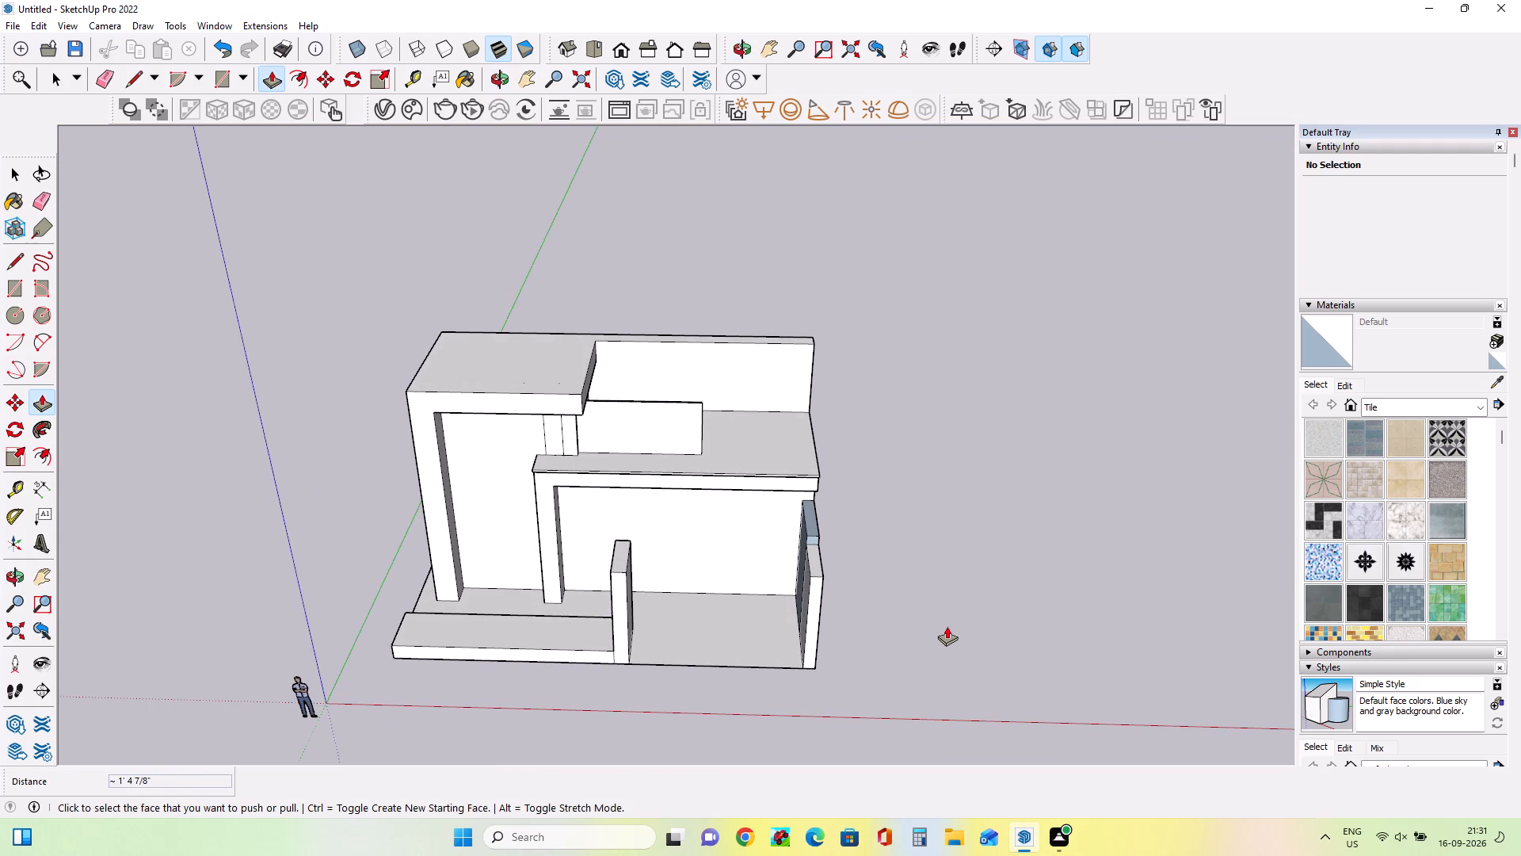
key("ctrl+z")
Push/Pull the gap-closing rectangle about 1' 4 7/8" inward, flush with the outer pillar's inner face, creating a new starting face.
middle_click_drag(947, 622, 673, 380)
middle_click_drag(764, 636, 1148, 577)
middle_click_drag(818, 637, 837, 426)
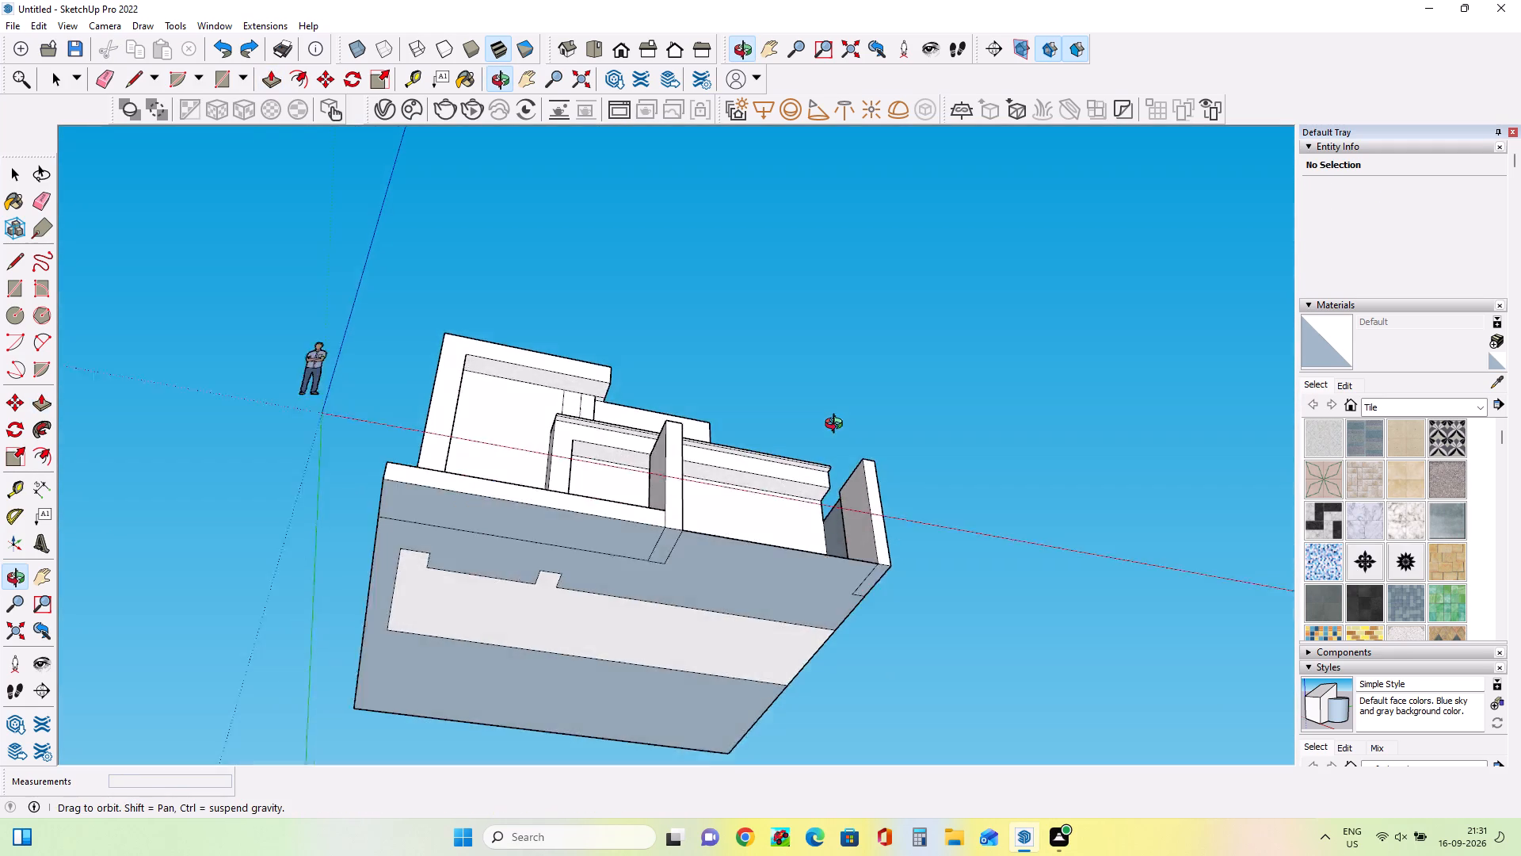
middle_click_drag(837, 426, 795, 855)
middle_click_drag(813, 593, 829, 652)
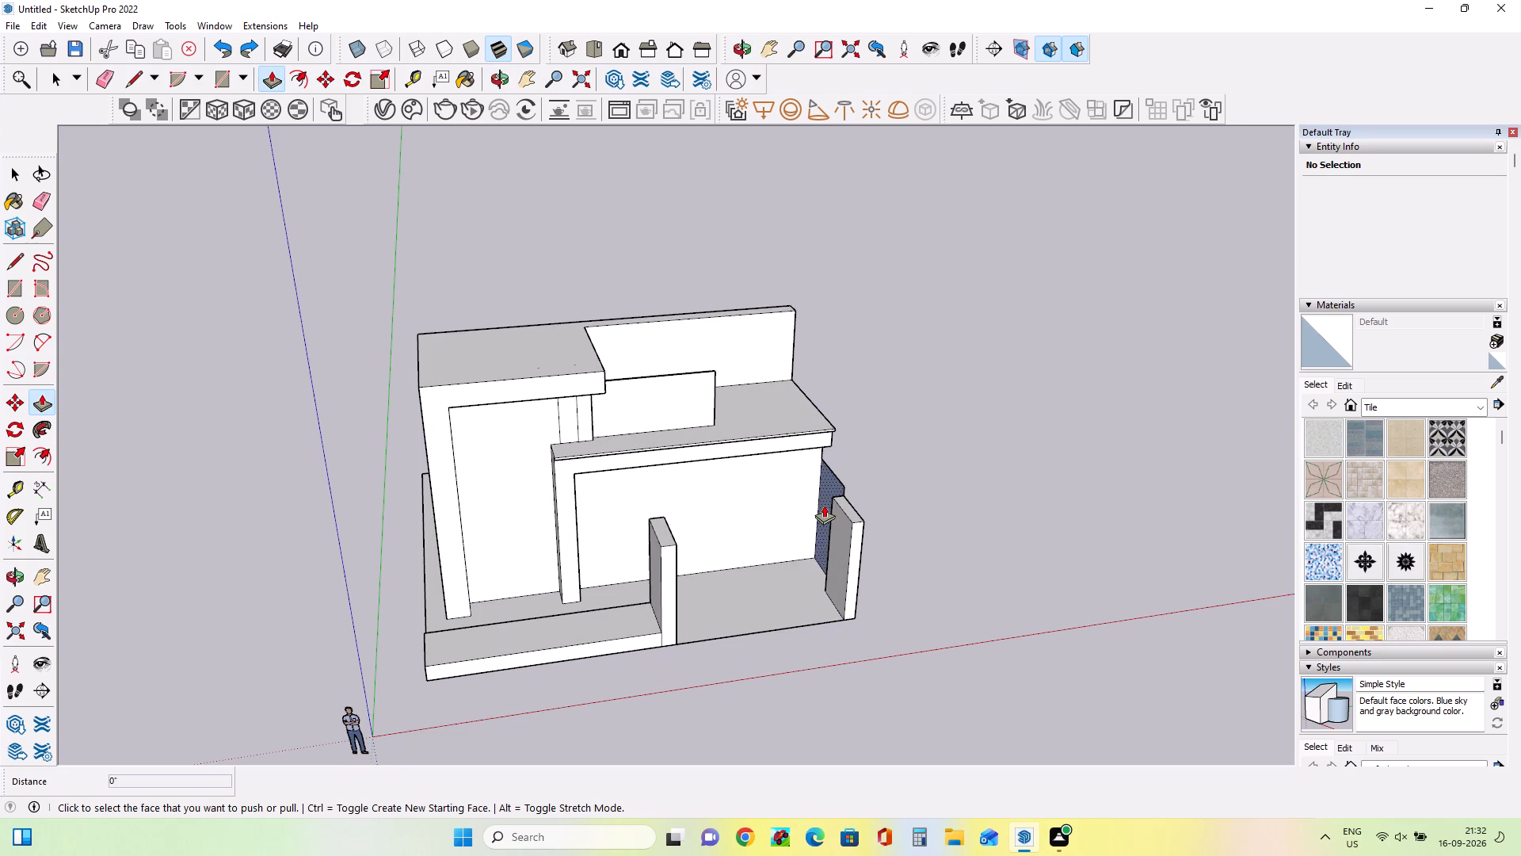
left_click(824, 506)
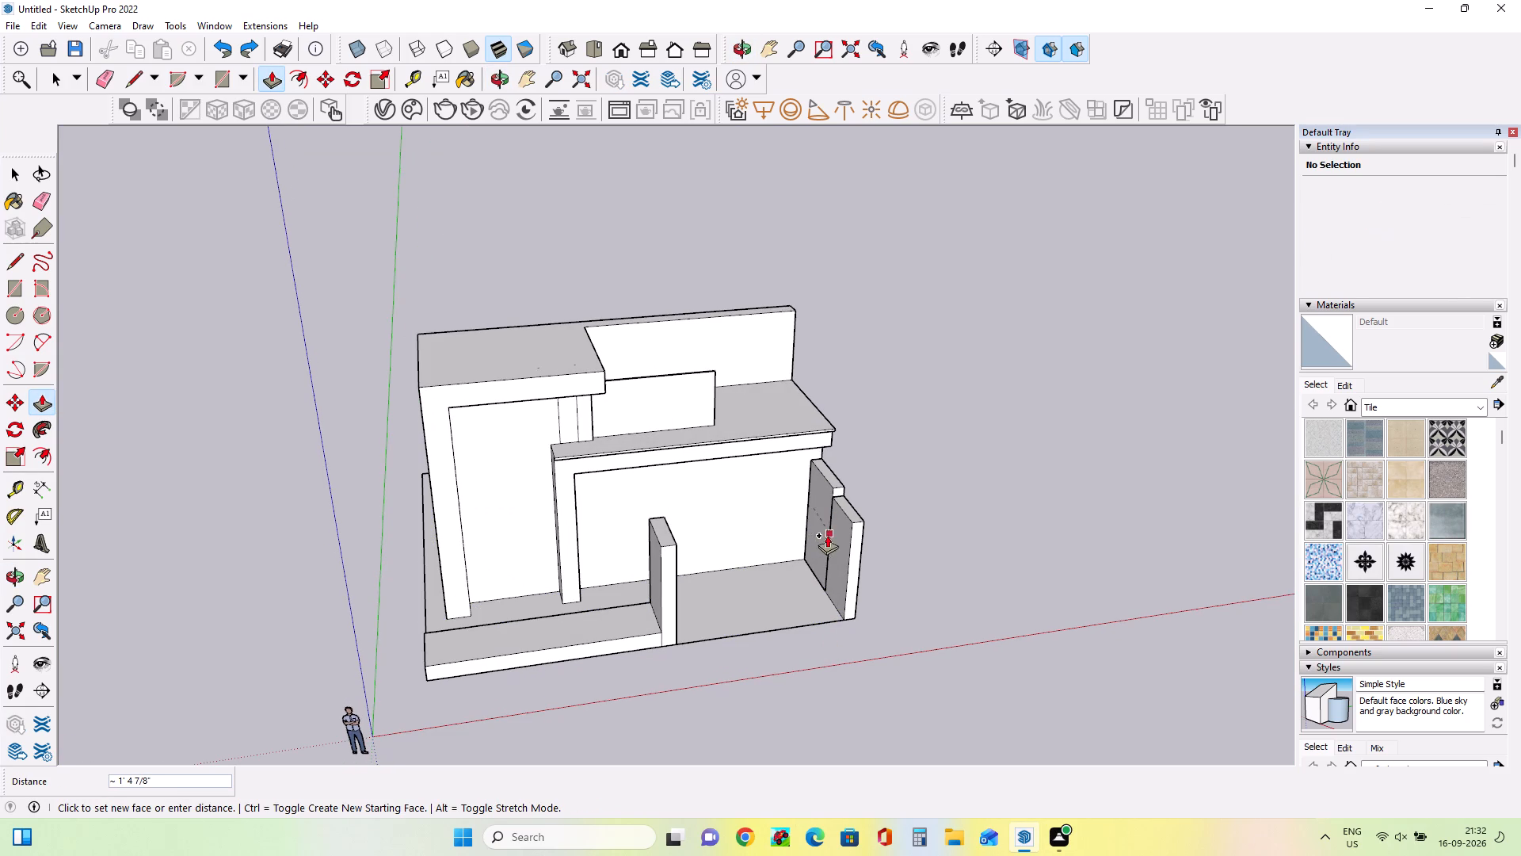
left_click(833, 541)
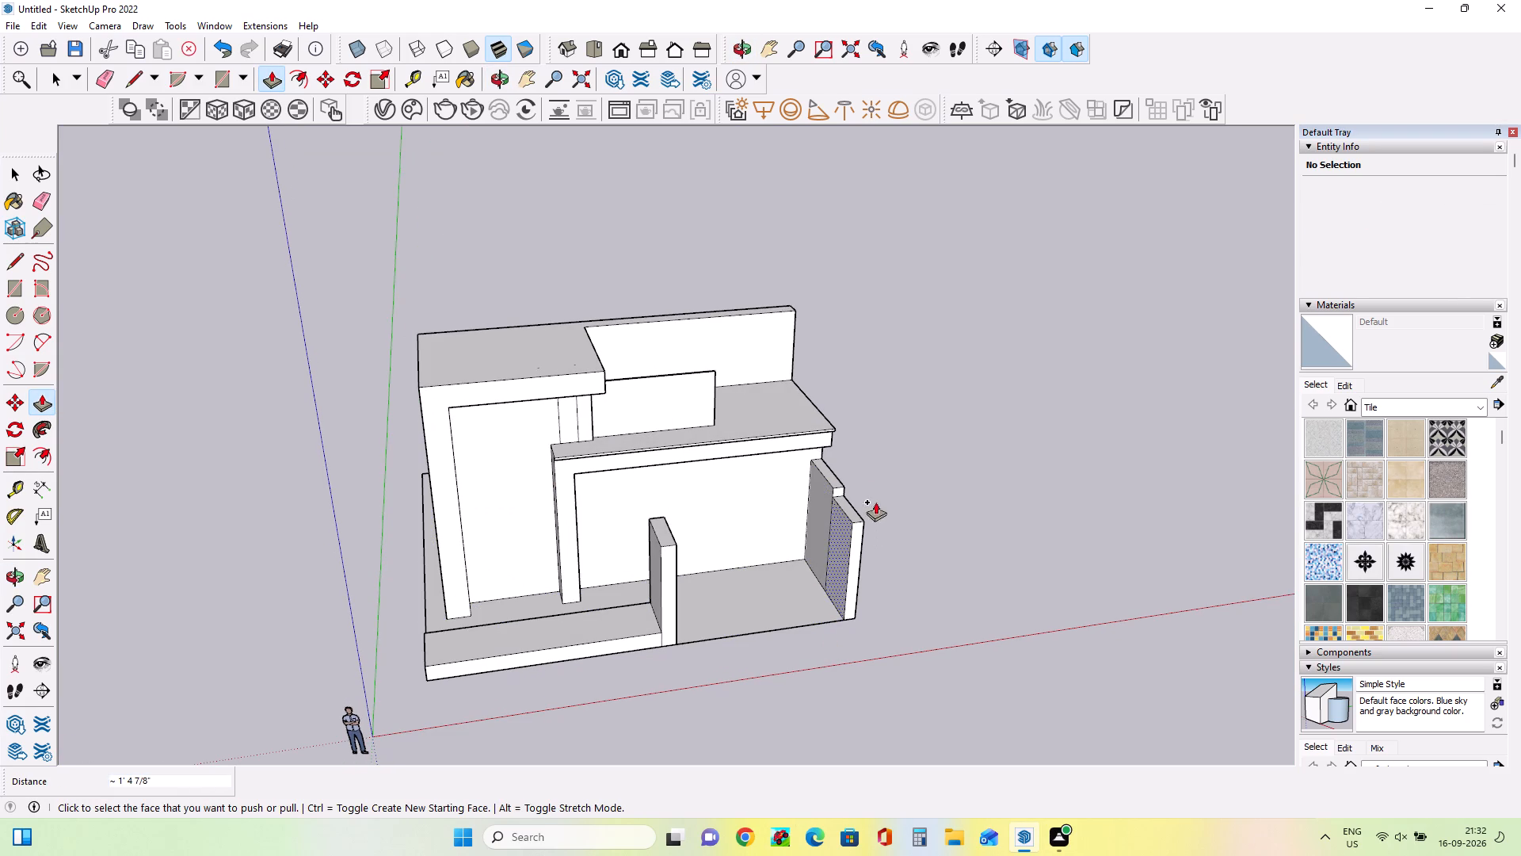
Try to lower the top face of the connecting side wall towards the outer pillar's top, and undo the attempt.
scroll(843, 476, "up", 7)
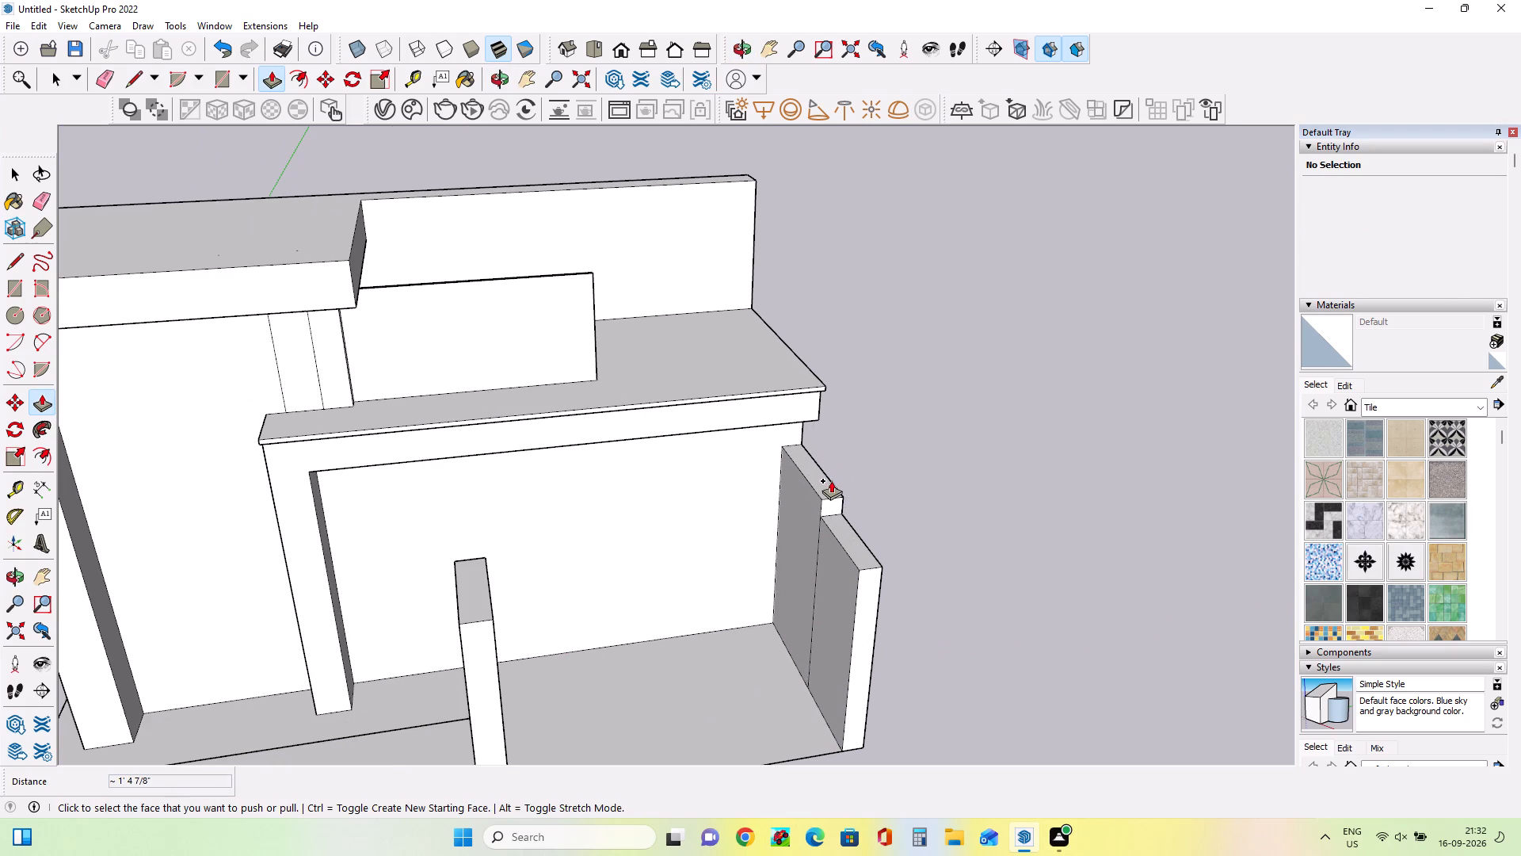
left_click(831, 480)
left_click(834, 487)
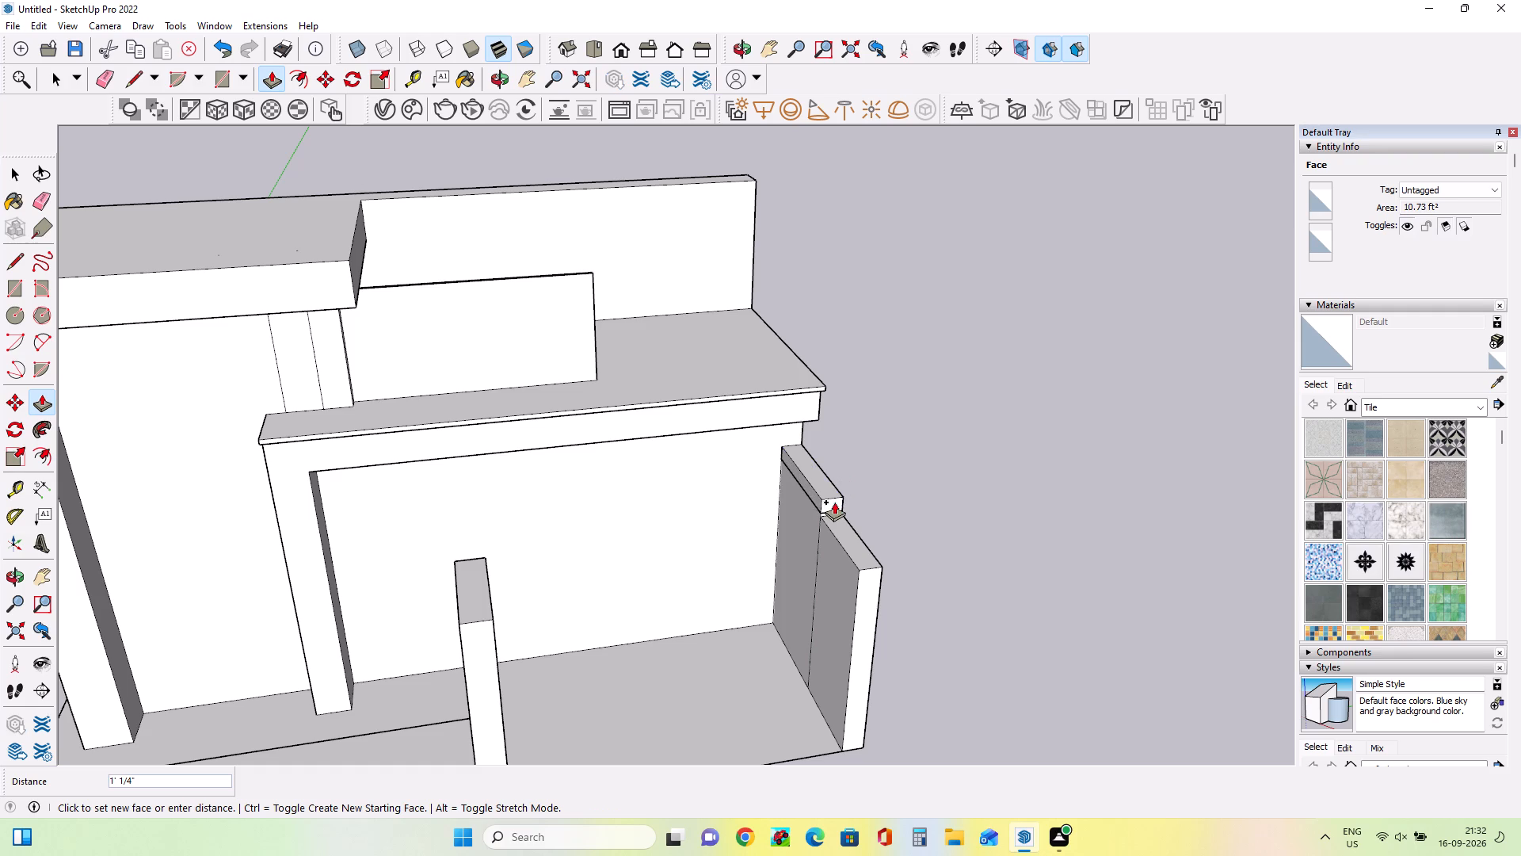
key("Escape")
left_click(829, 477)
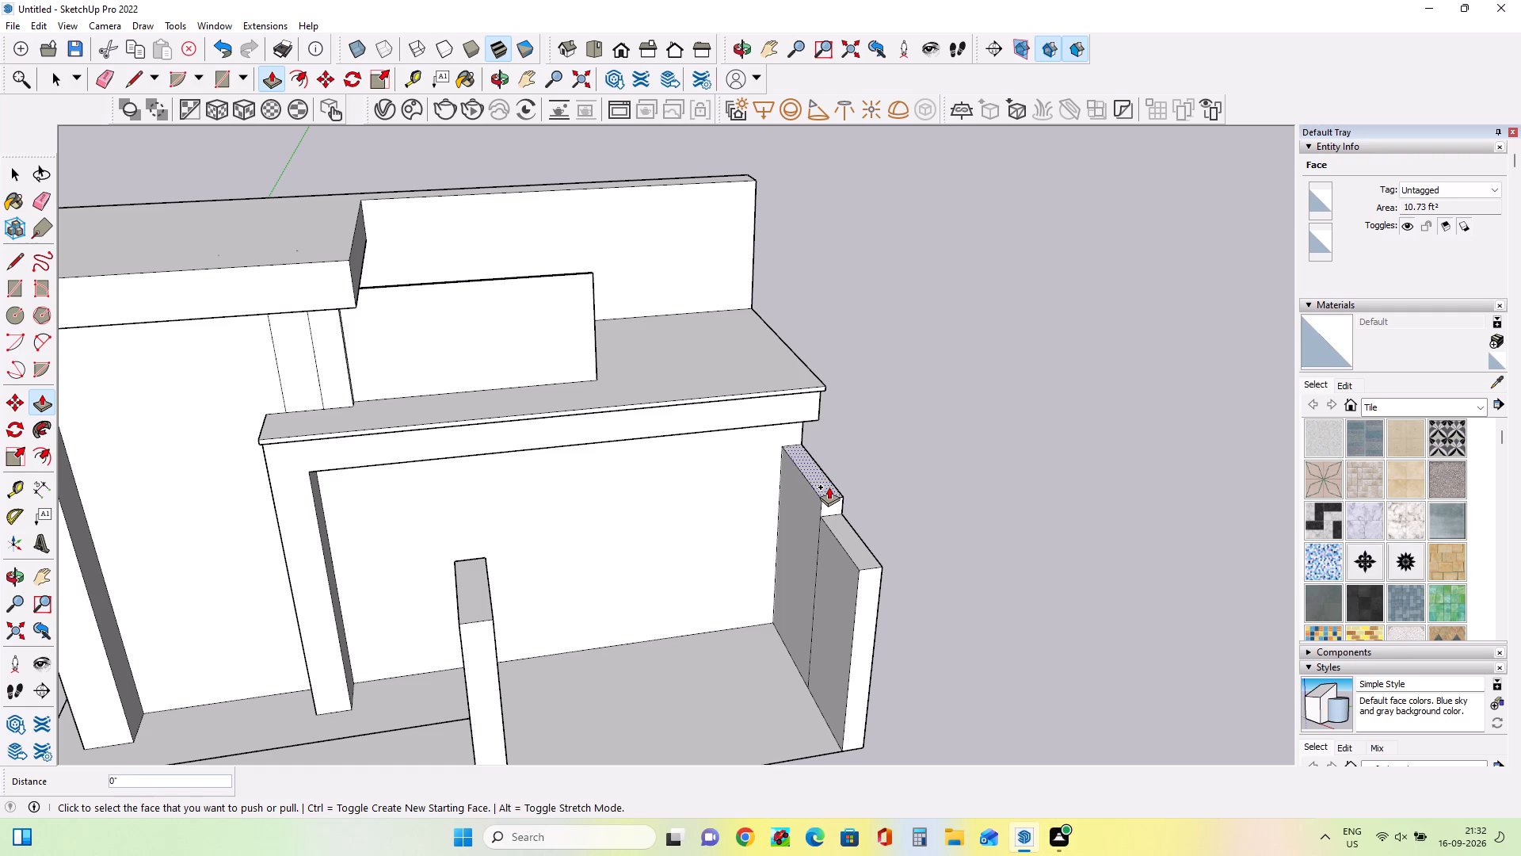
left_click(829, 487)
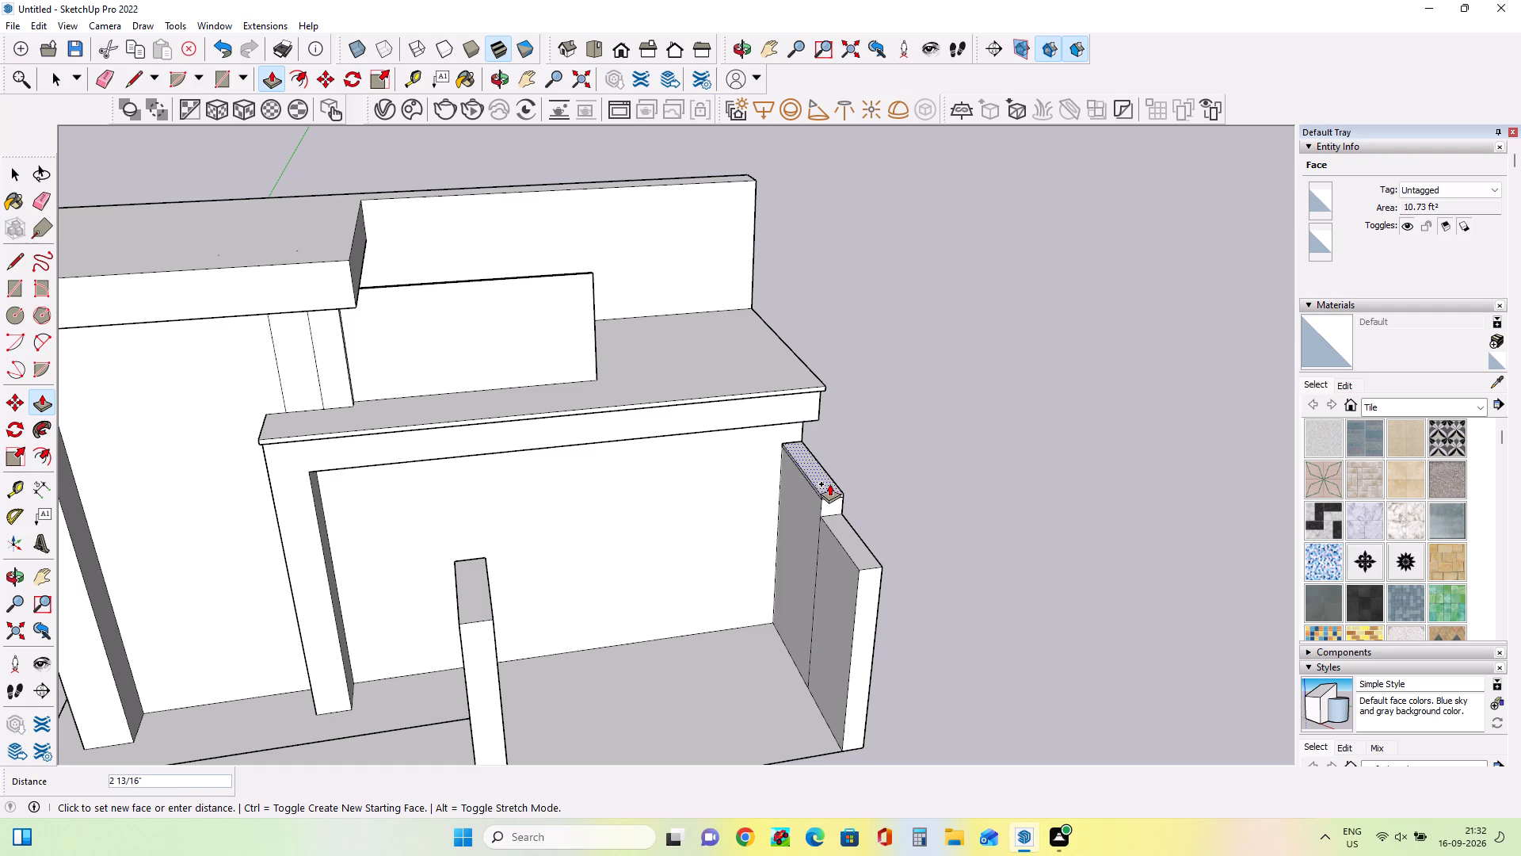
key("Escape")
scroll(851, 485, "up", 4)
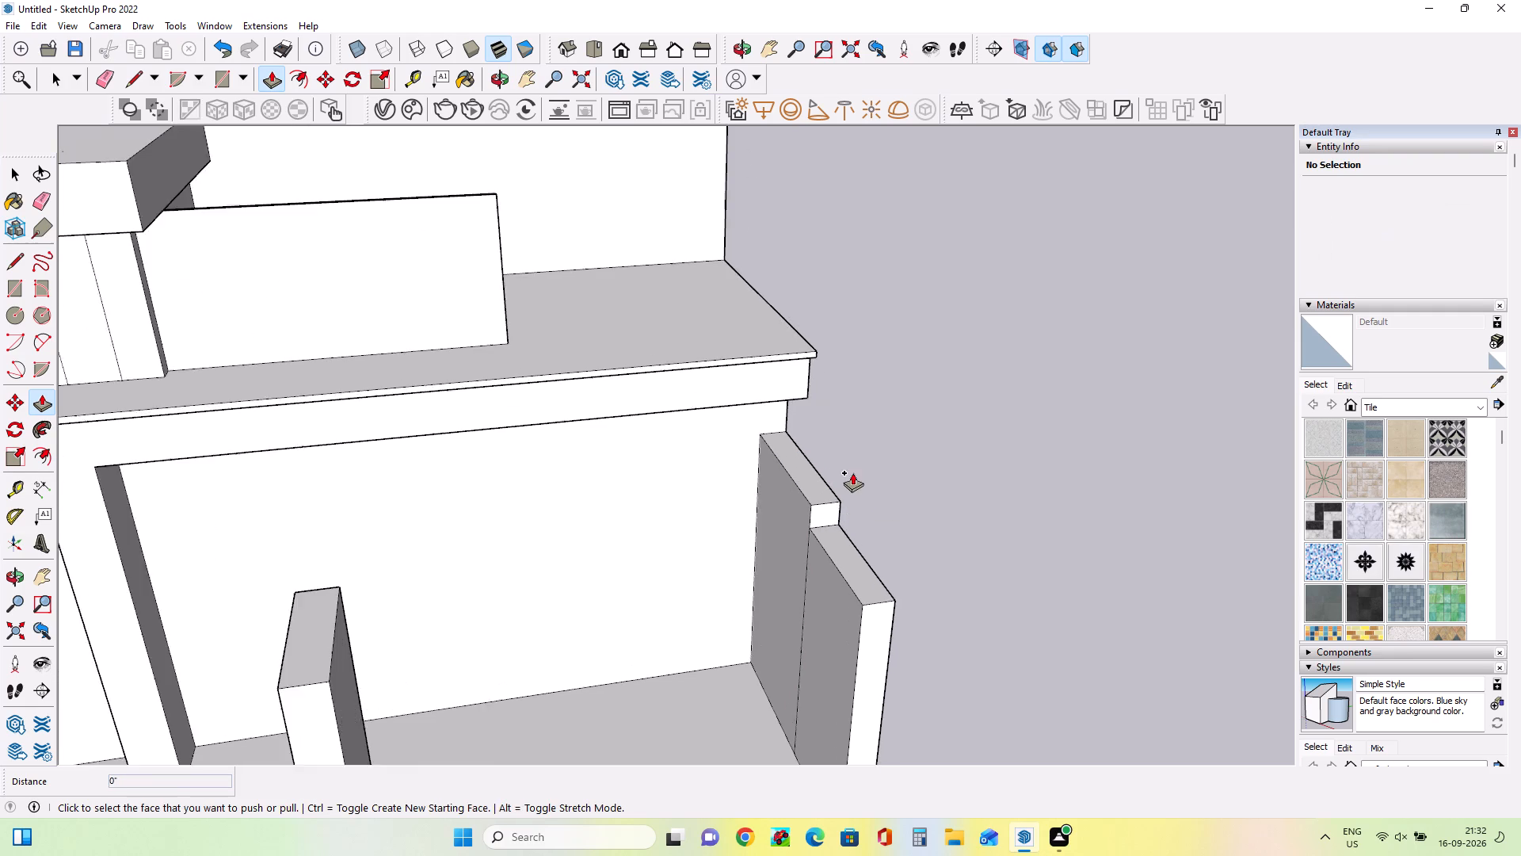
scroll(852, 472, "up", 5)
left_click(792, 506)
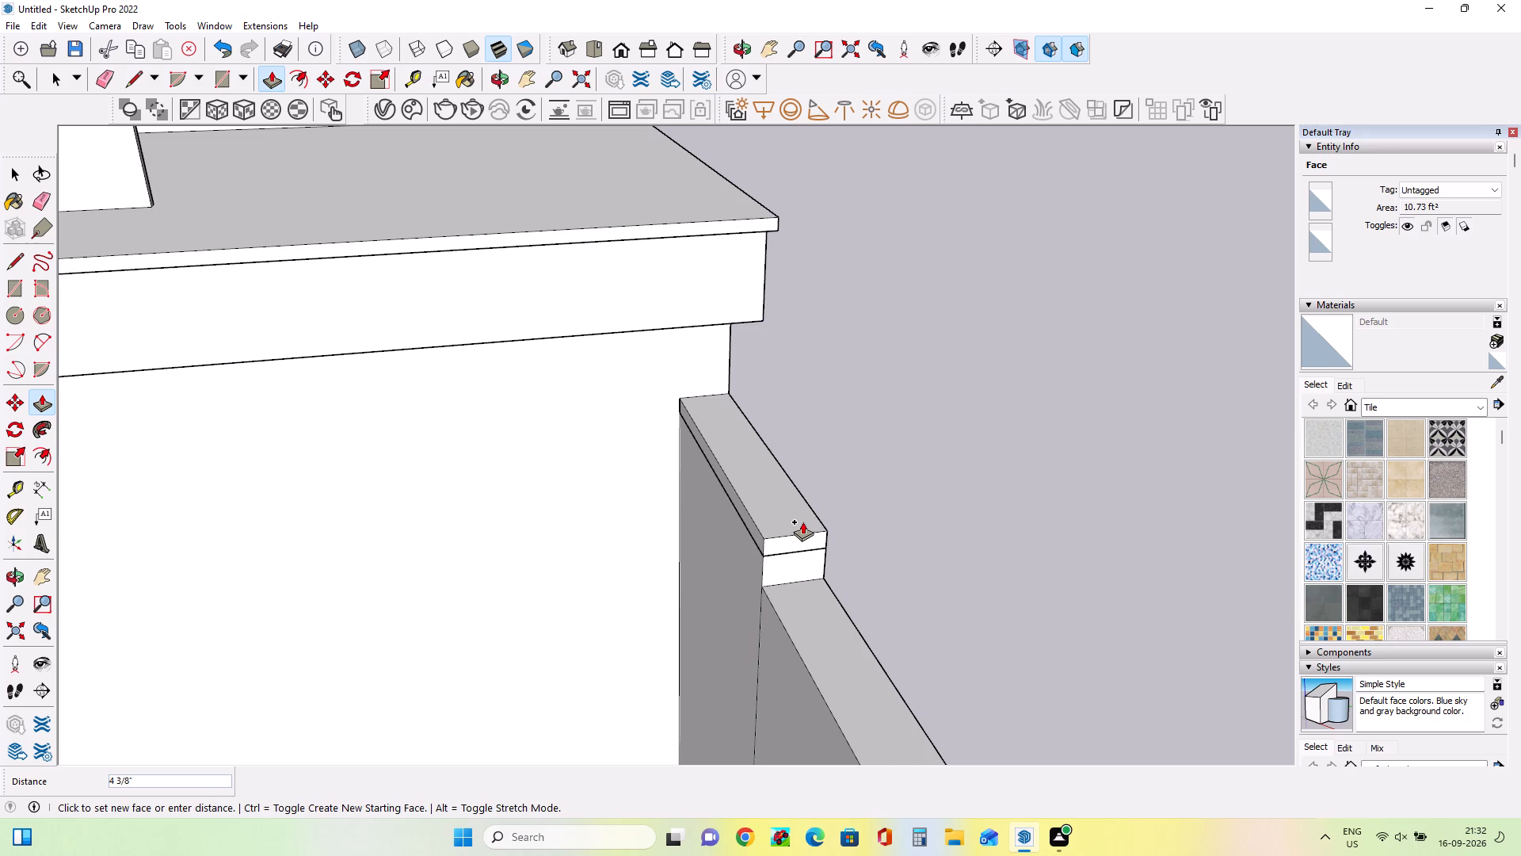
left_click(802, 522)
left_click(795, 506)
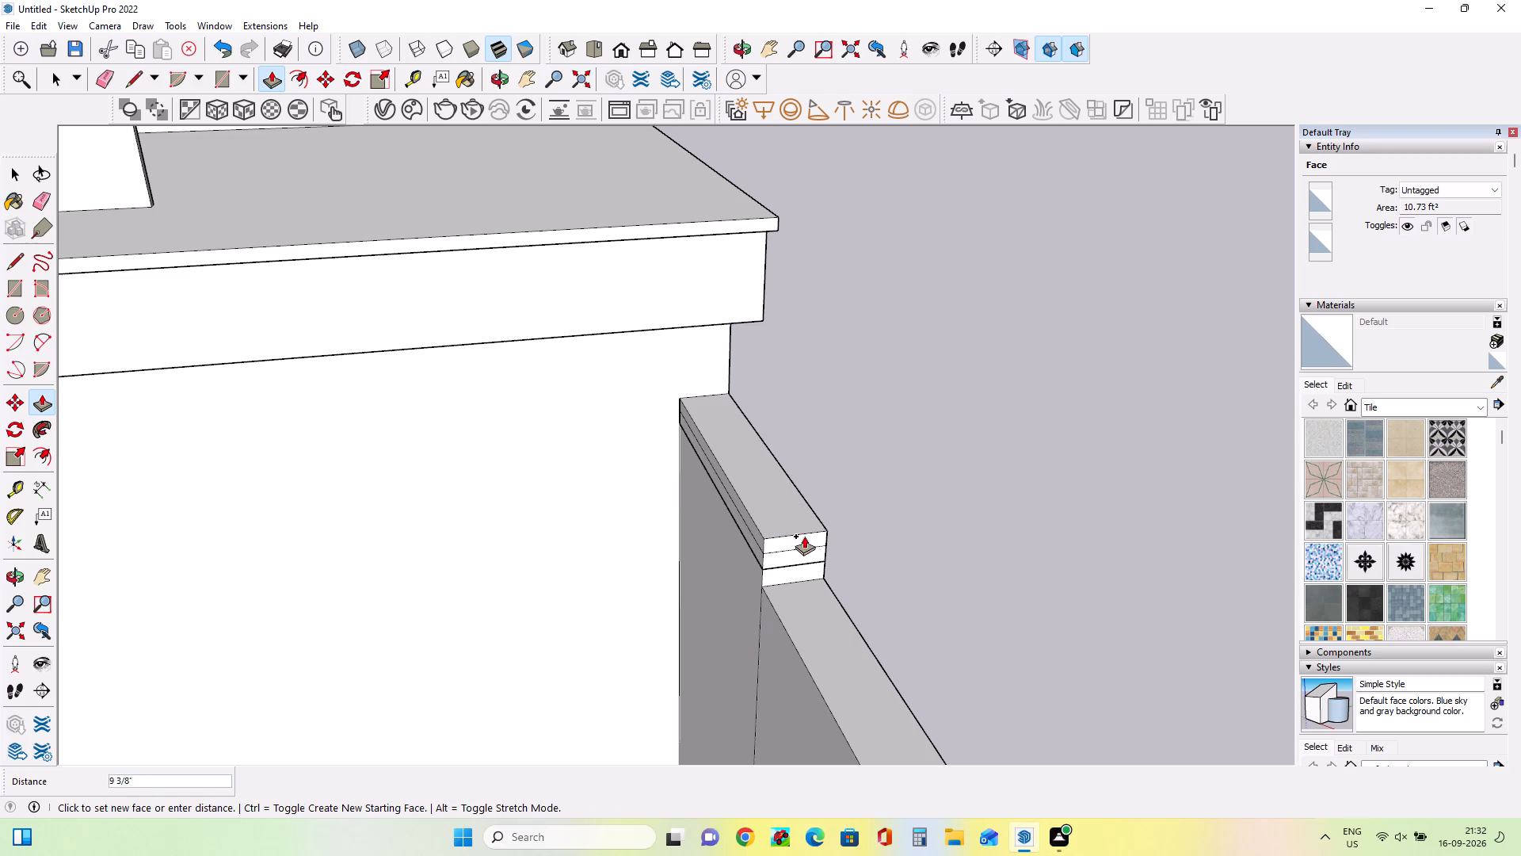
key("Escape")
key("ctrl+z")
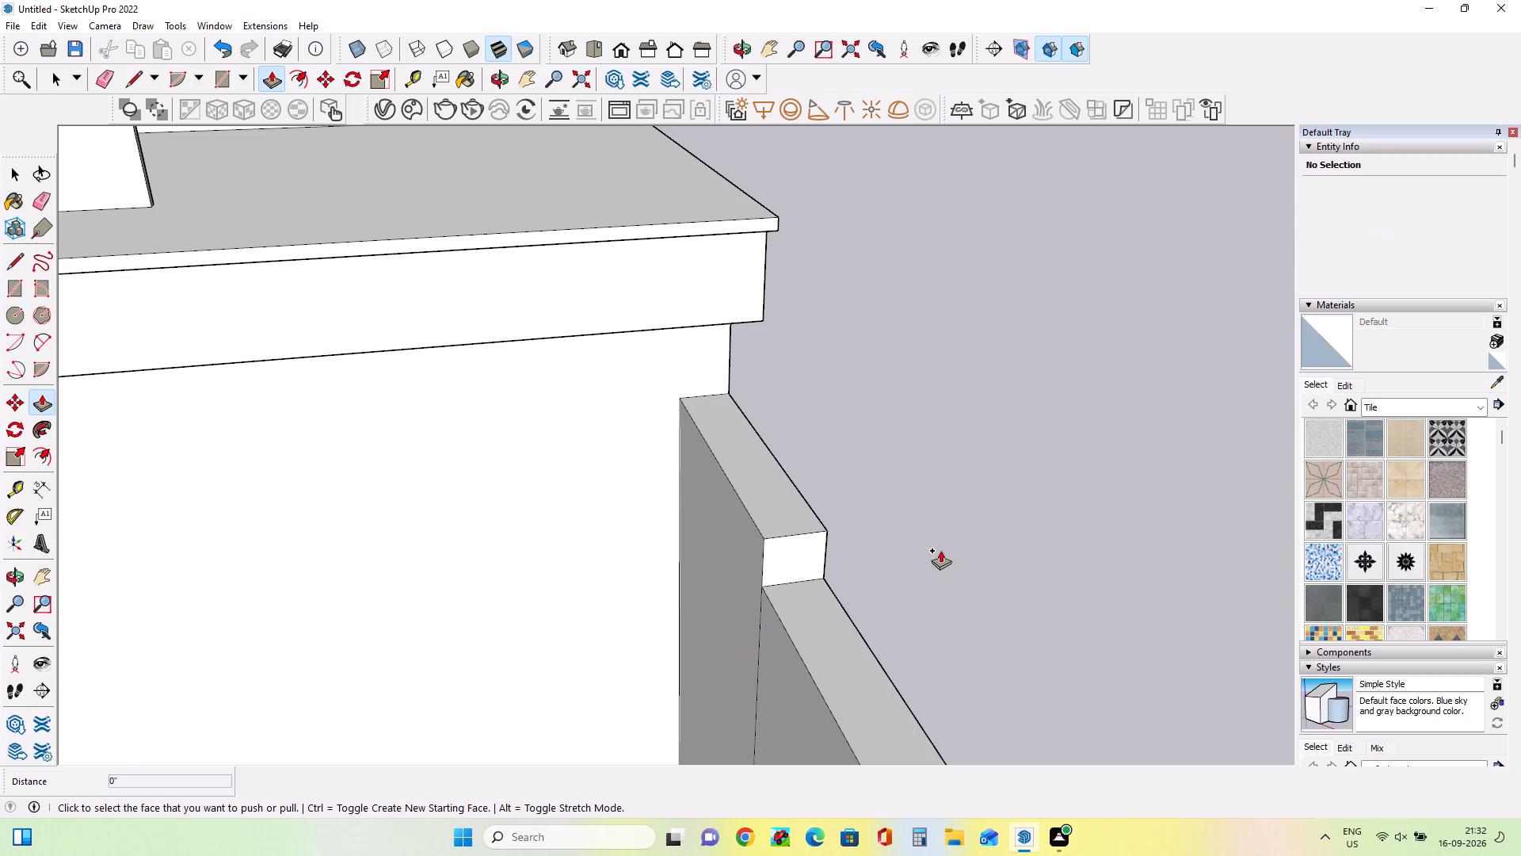
Push/Pull the connecting side wall's top face down about 1' 2 7/16", level with the outer pillar's top.
scroll(865, 487, "down", 15)
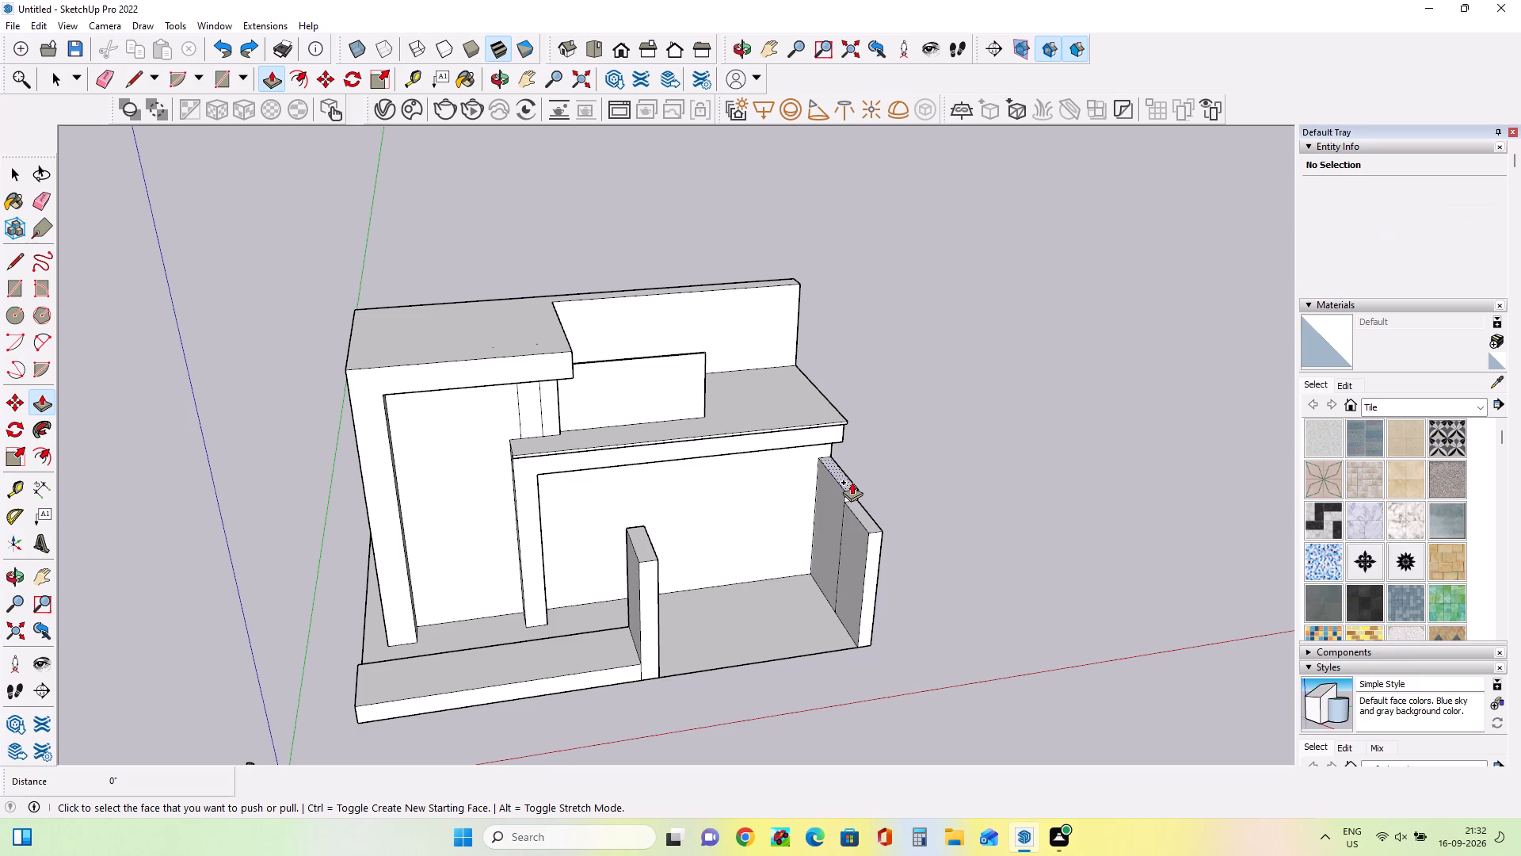
left_click(852, 482)
middle_click_drag(960, 528, 893, 179)
middle_click_drag(917, 606, 862, 602)
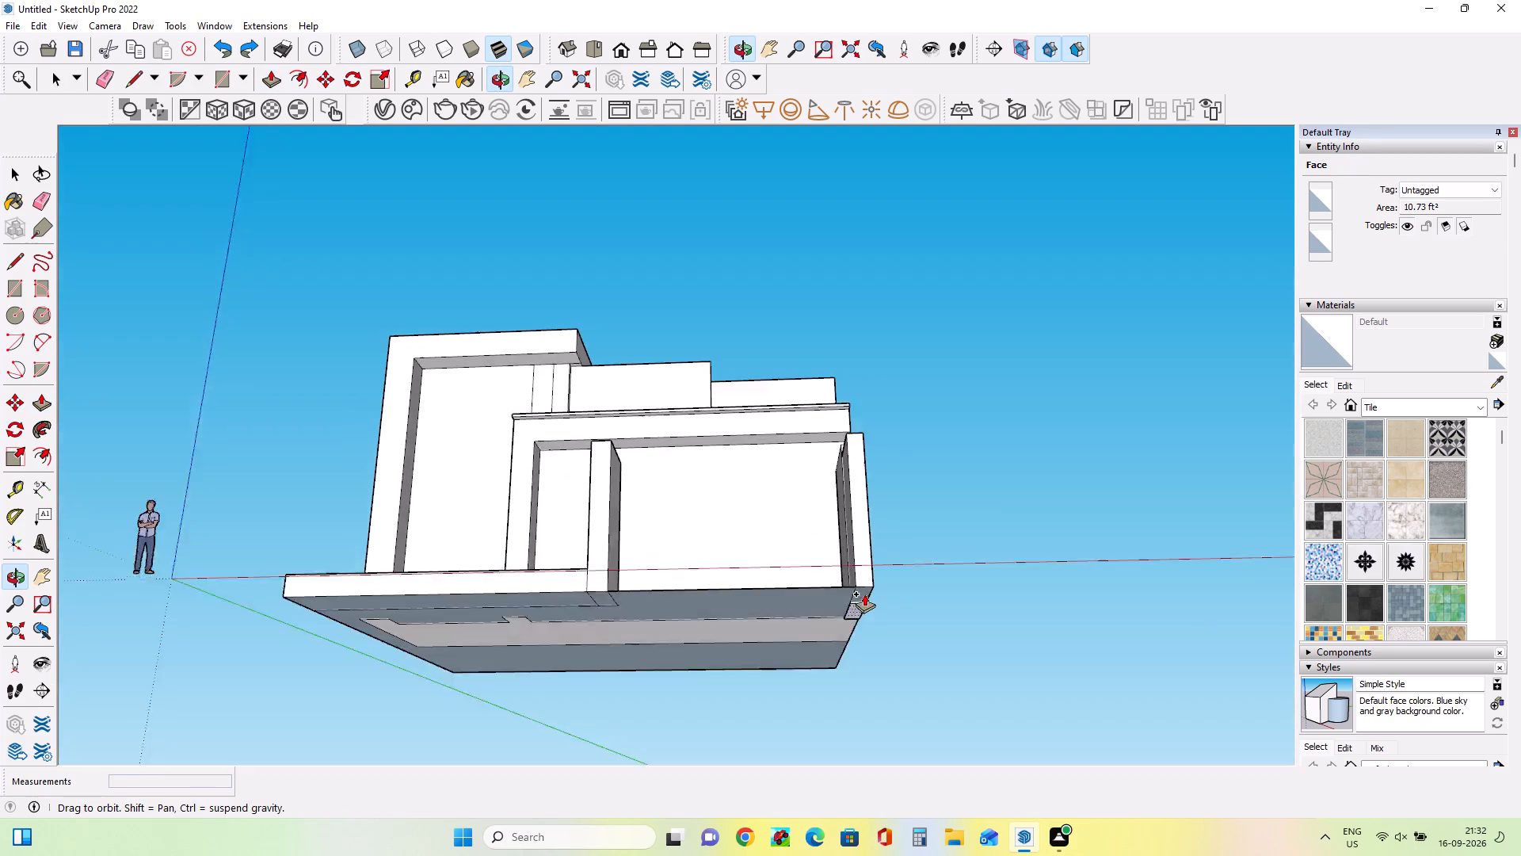
middle_click_drag(902, 643, 903, 470)
middle_click(903, 469)
middle_click_drag(905, 399, 910, 786)
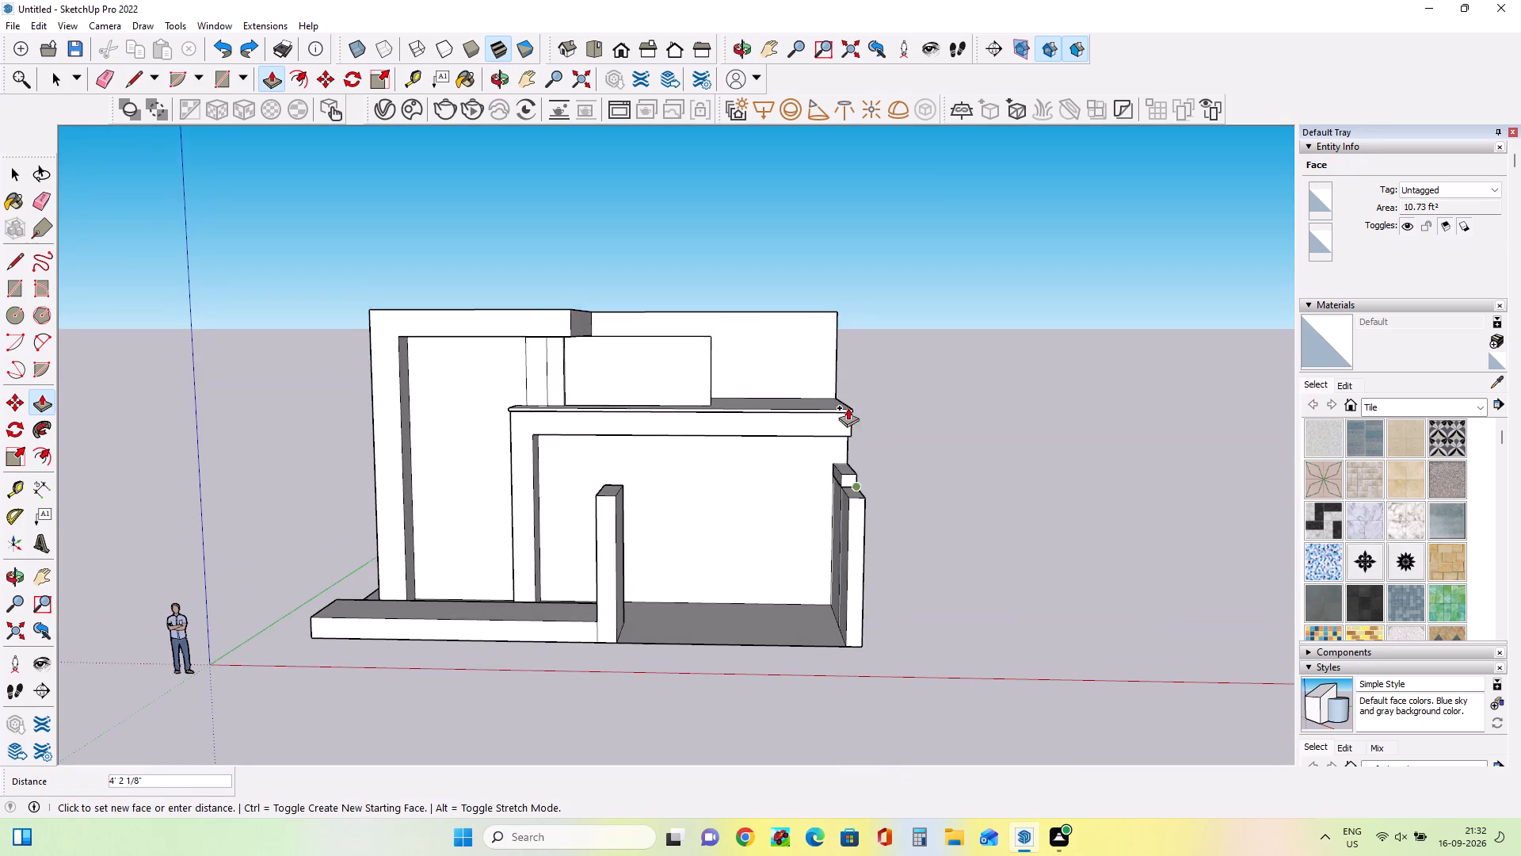
middle_click_drag(867, 439, 934, 751)
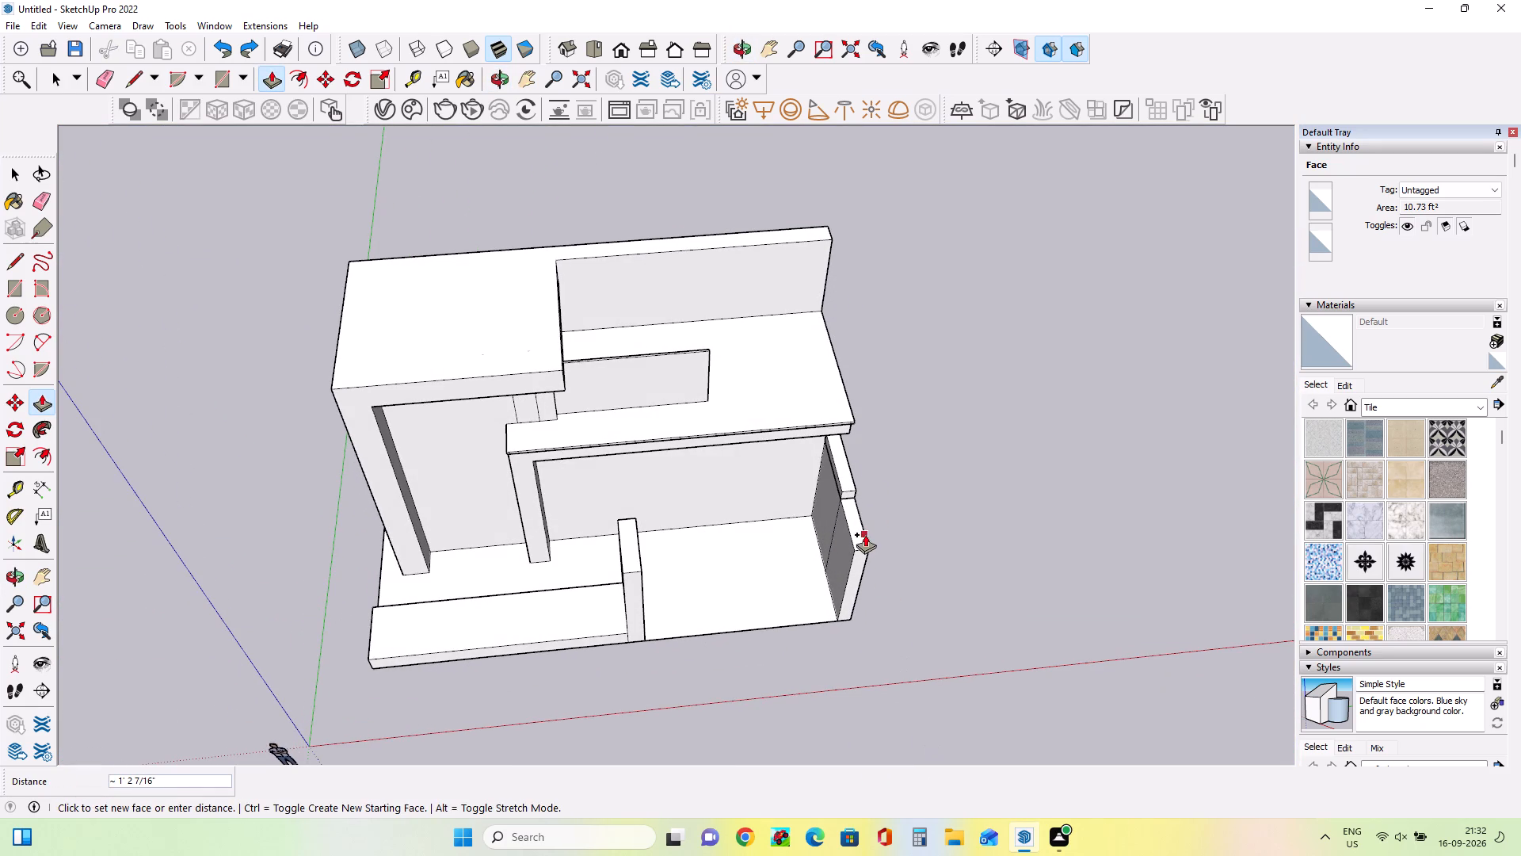
left_click(865, 536)
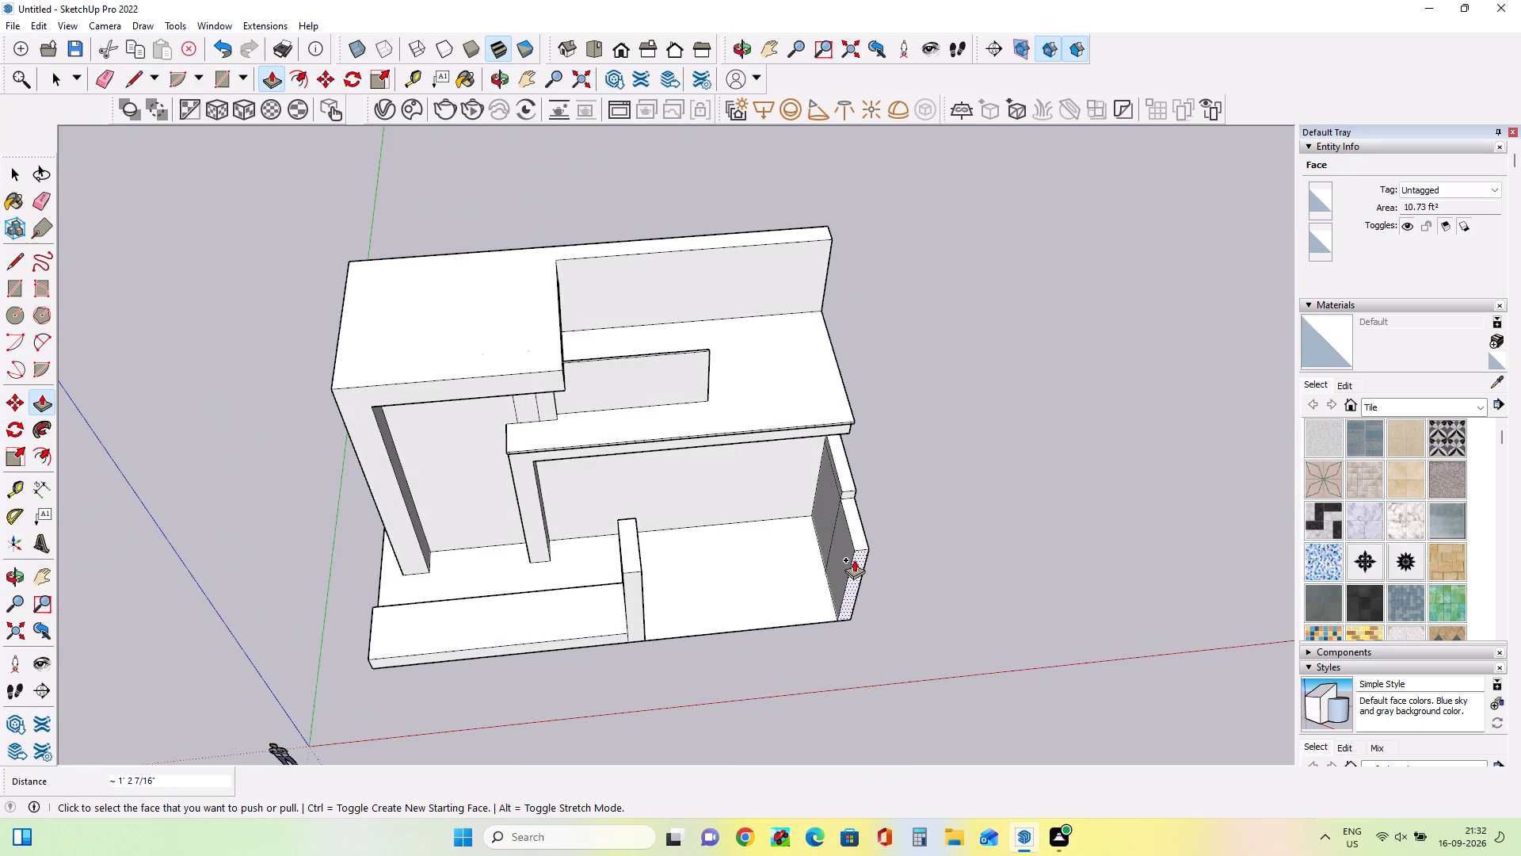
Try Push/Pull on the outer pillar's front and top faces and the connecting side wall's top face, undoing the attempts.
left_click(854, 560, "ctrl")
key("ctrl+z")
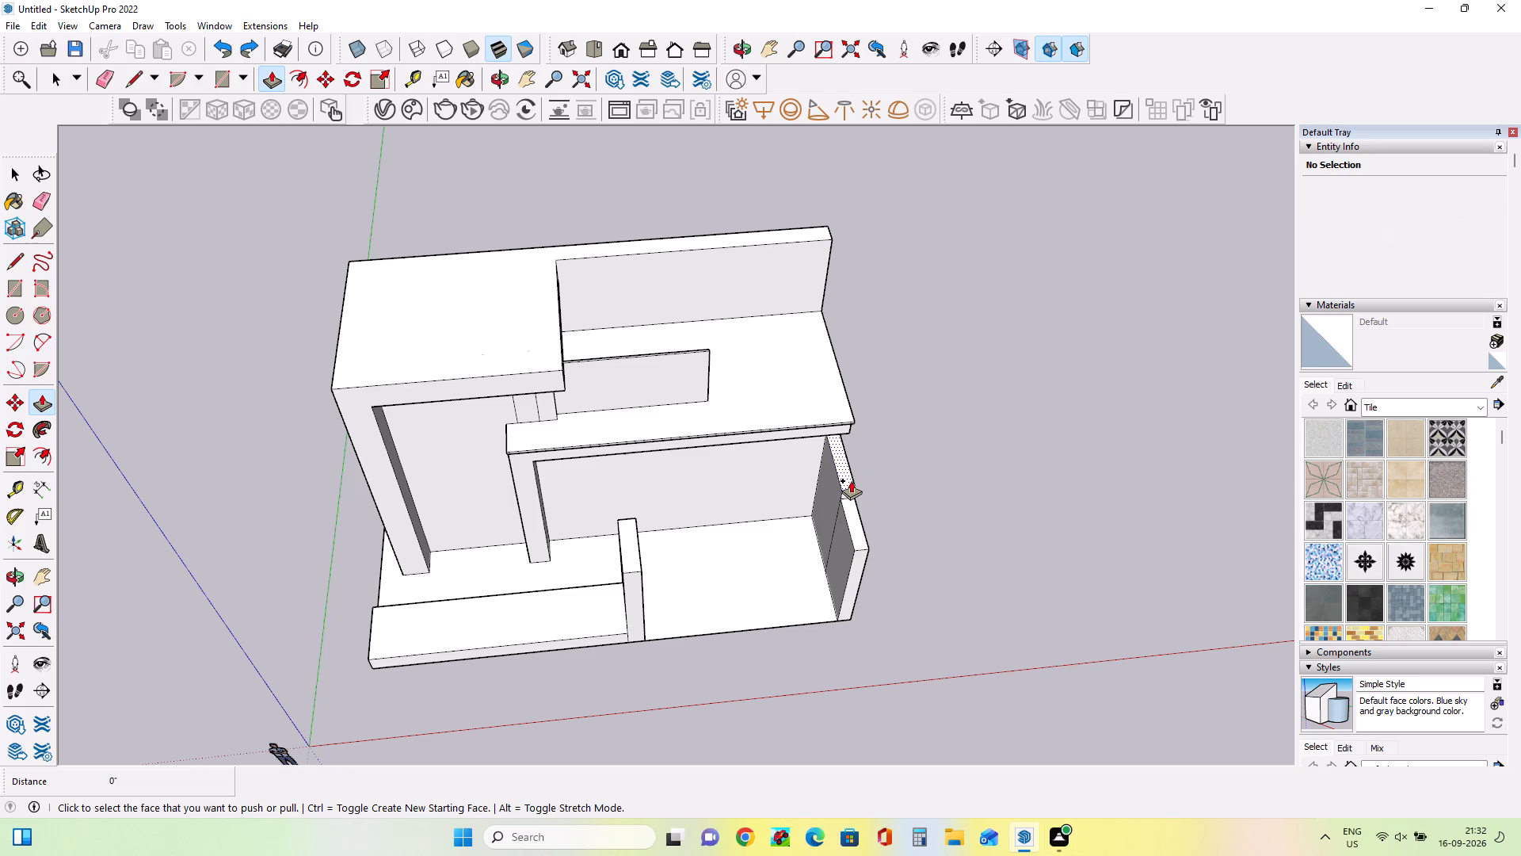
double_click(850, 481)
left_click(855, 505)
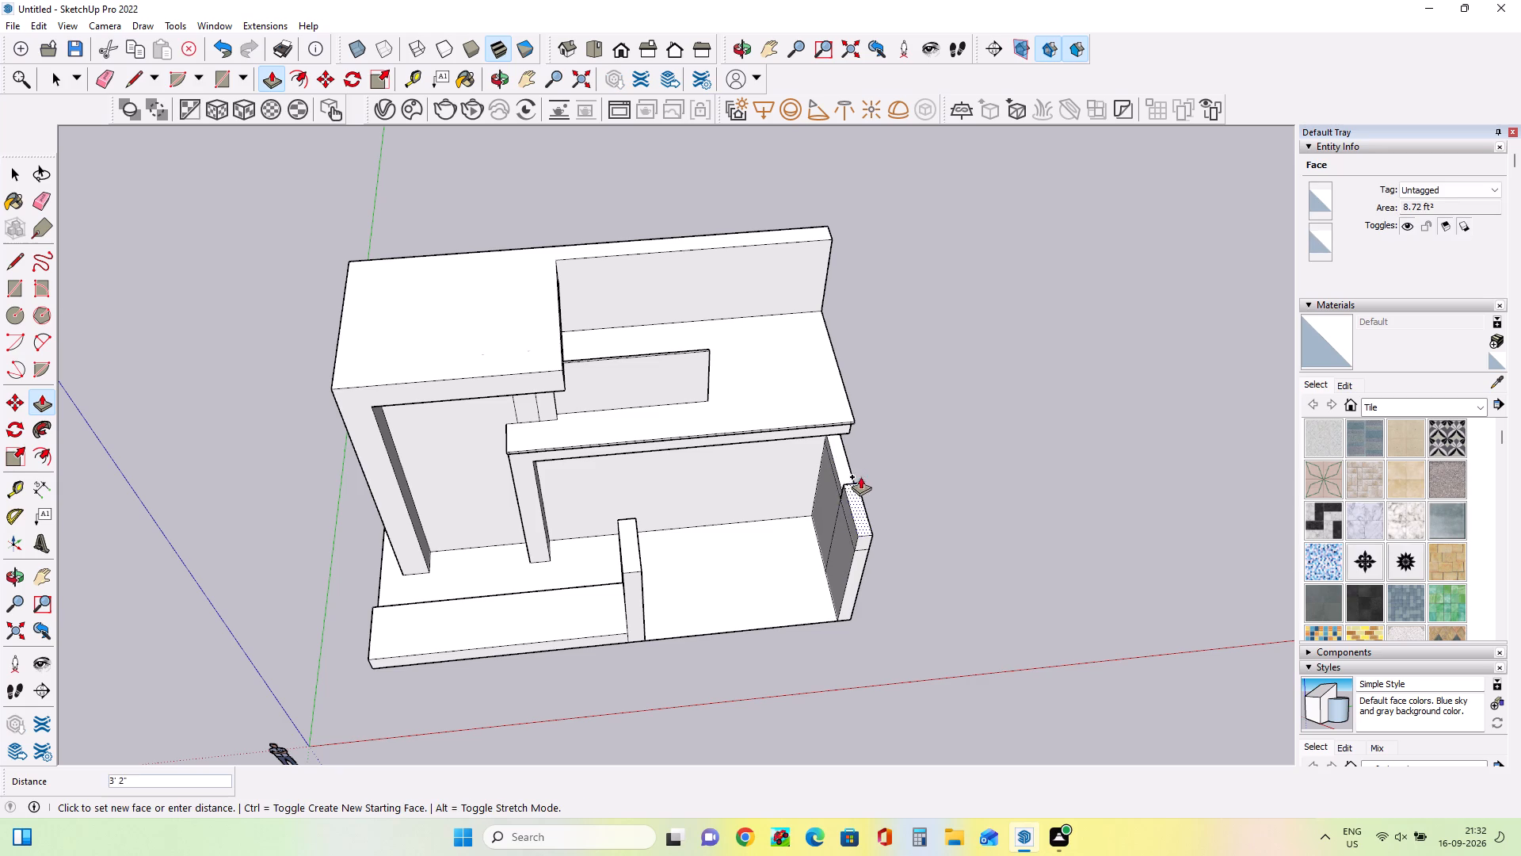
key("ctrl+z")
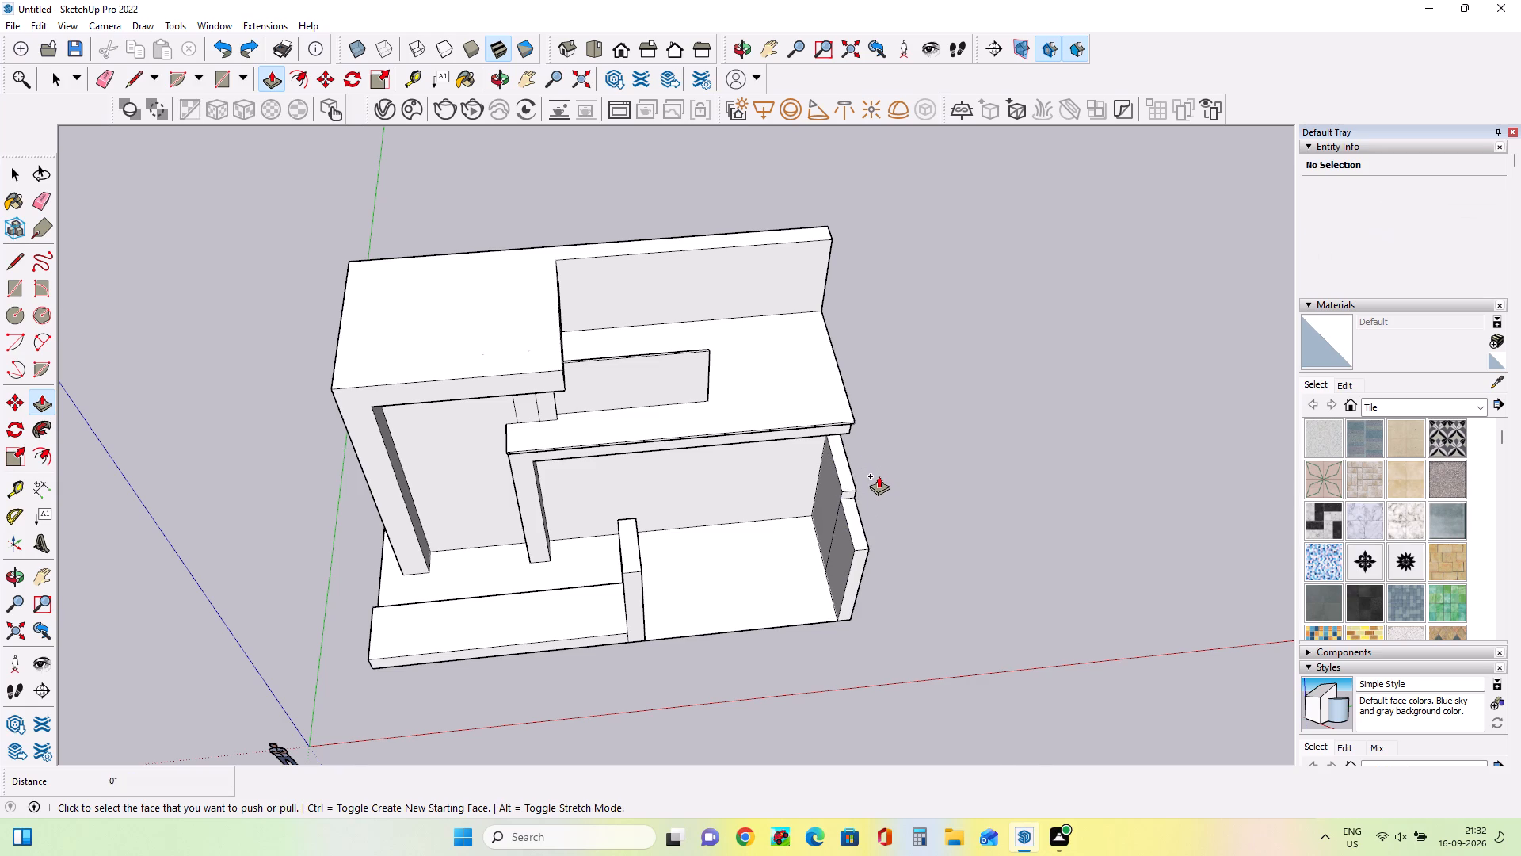
Push/Pull the connecting side wall's top face down about 3 5/8", starting from the higher step beside the outer pillar.
scroll(879, 483, "up", 9)
scroll(805, 546, "up", 1)
middle_click_drag(805, 546, 948, 394)
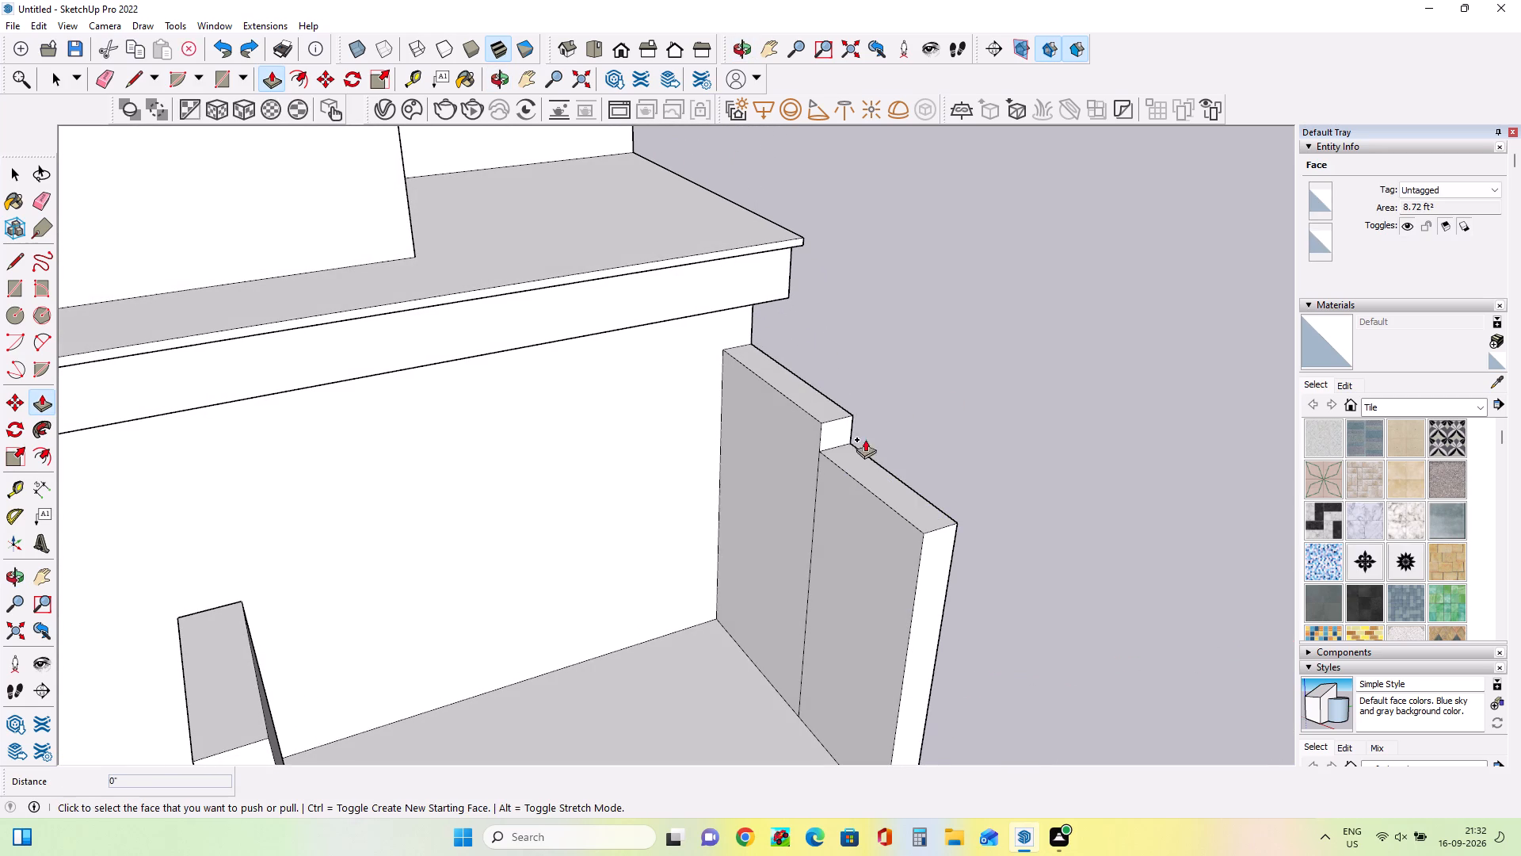
left_click(838, 423)
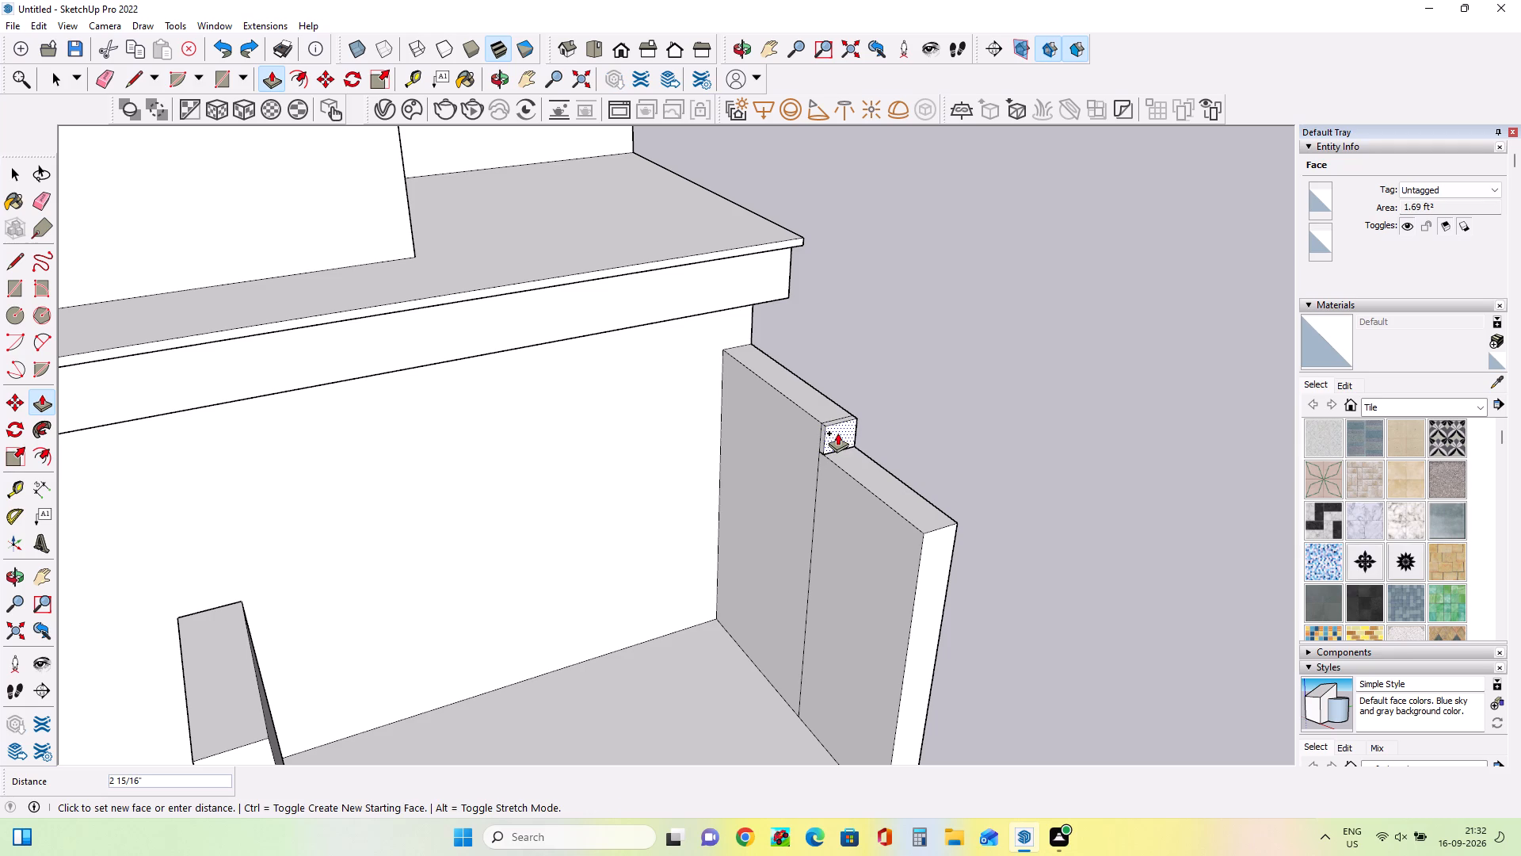
key("Escape")
left_click(826, 408)
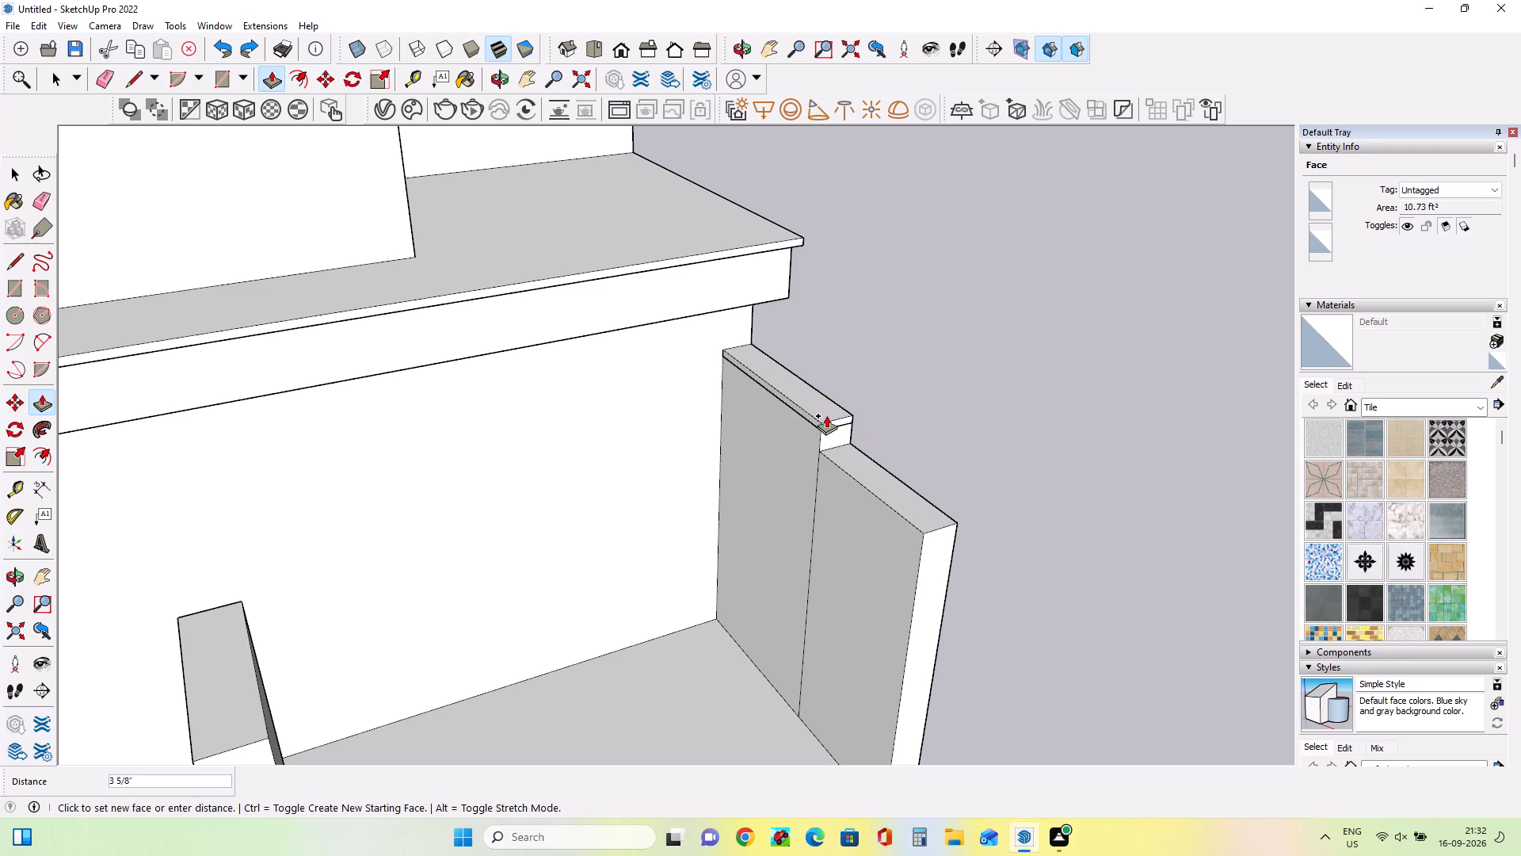
left_click(826, 420)
Erase the leftover edges above the lowered top of the connecting side wall, at both ends and along its outer side.
middle_click_drag(856, 391, 859, 407)
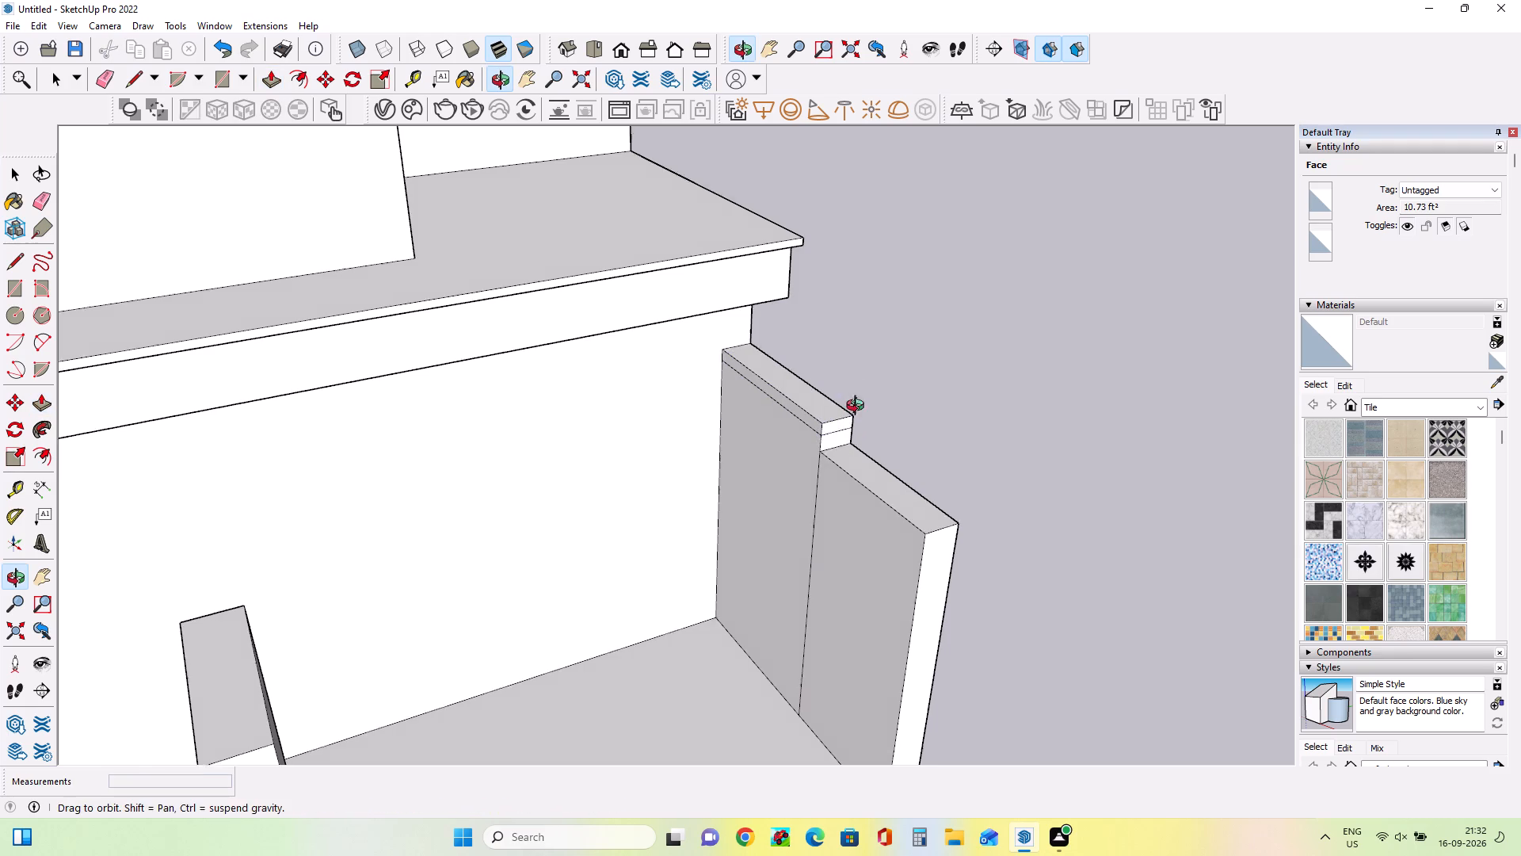
middle_click_drag(859, 407, 821, 505)
left_click(38, 201)
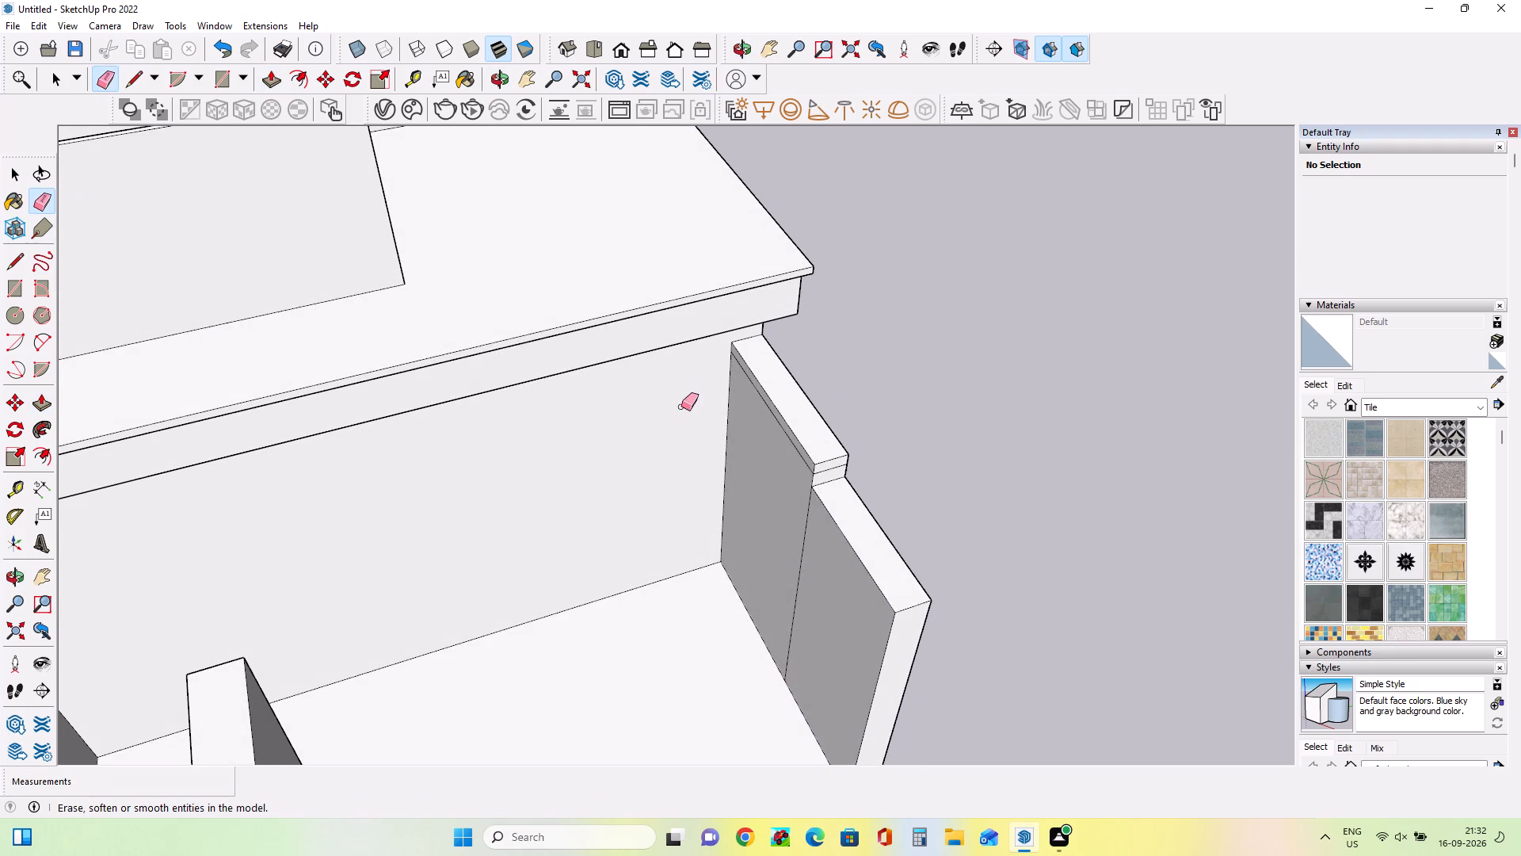
left_click(818, 441)
left_click(824, 455)
left_click(825, 462)
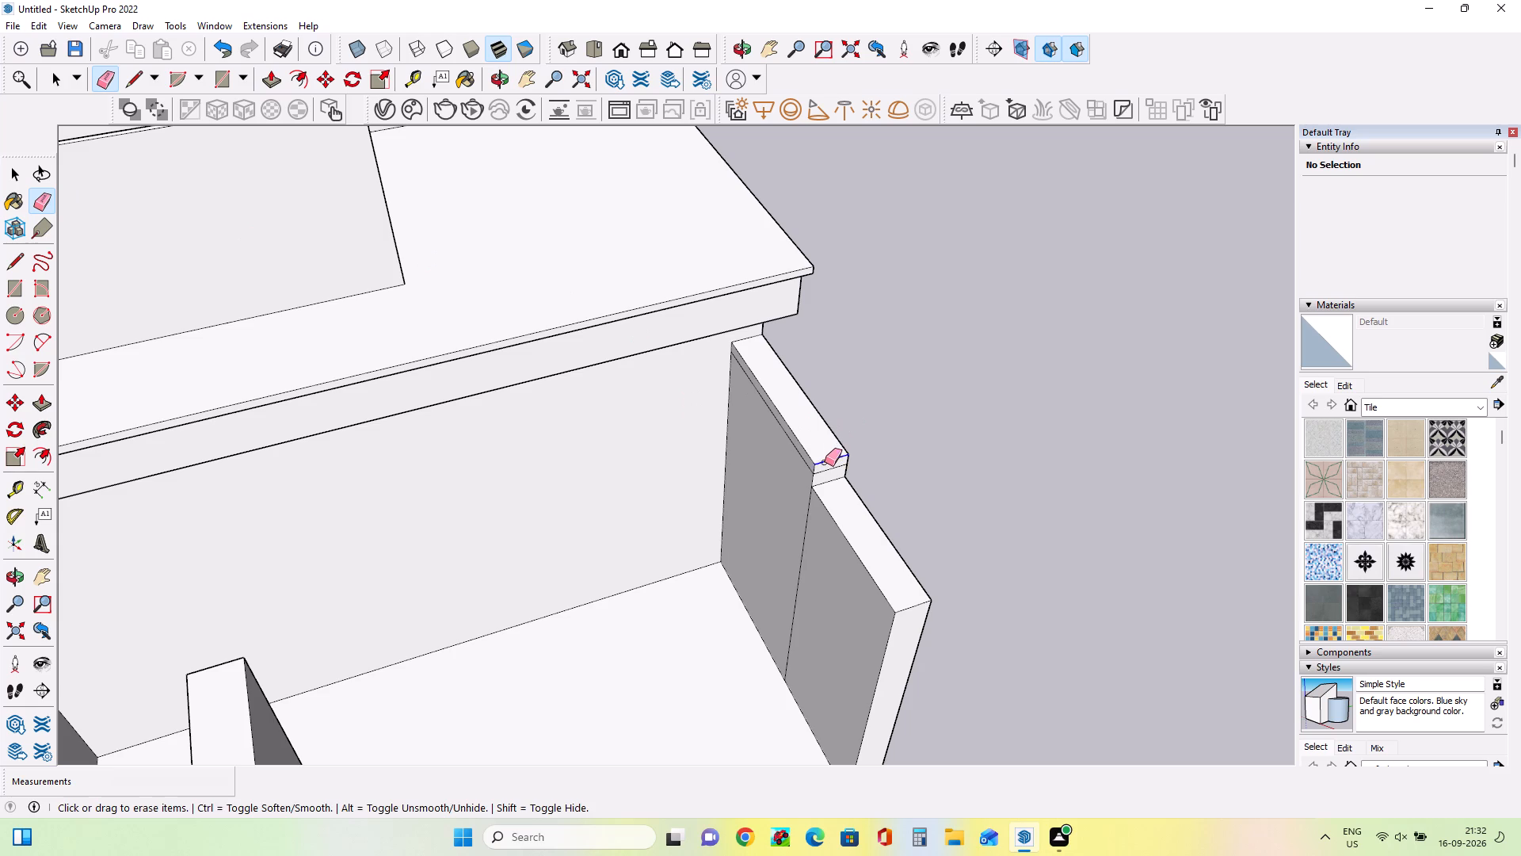
left_click(814, 464)
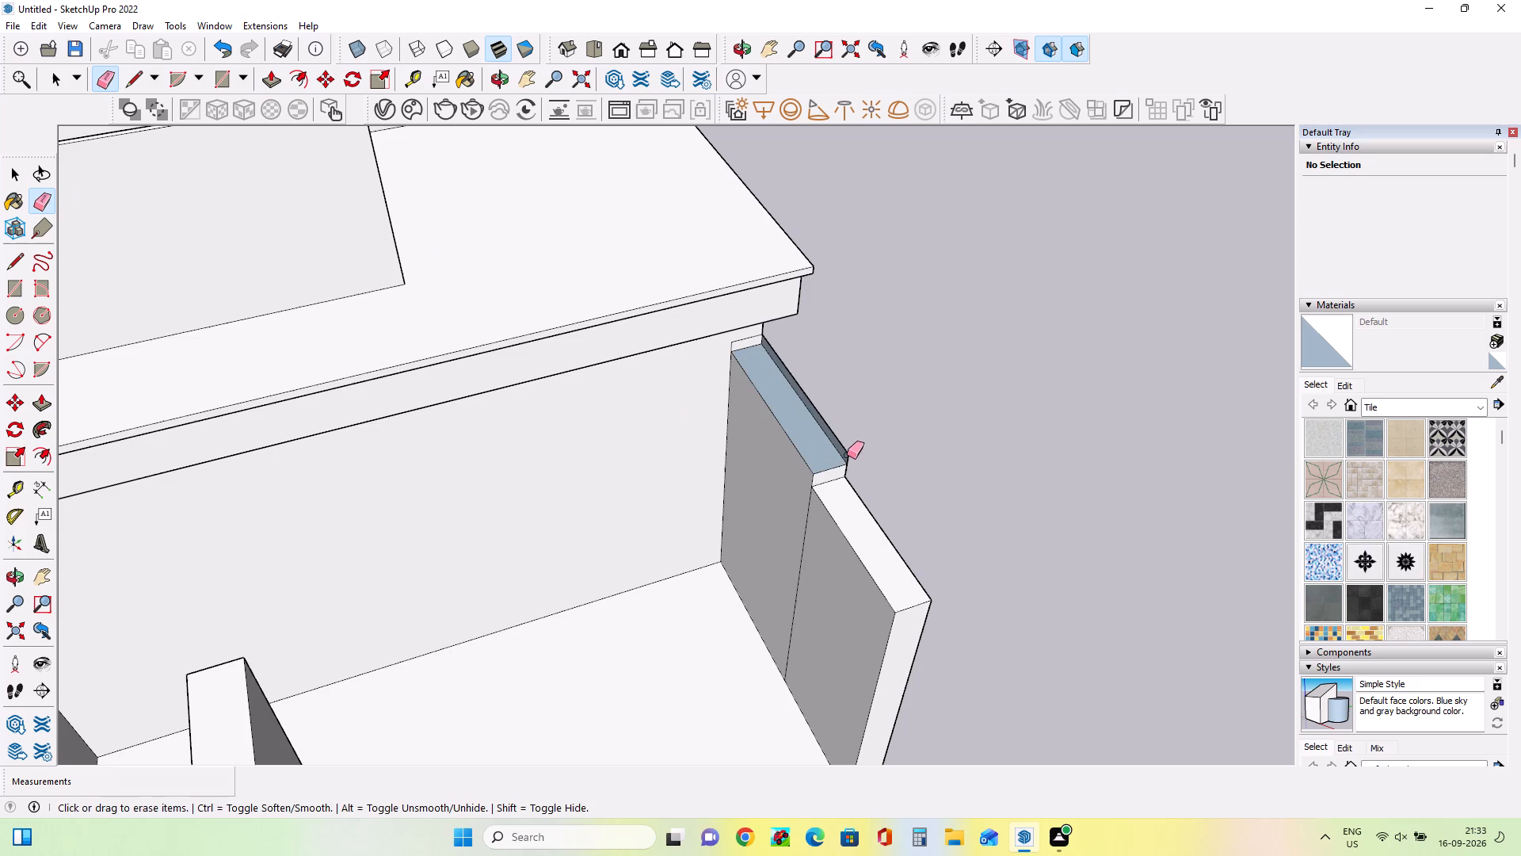
left_click(849, 455)
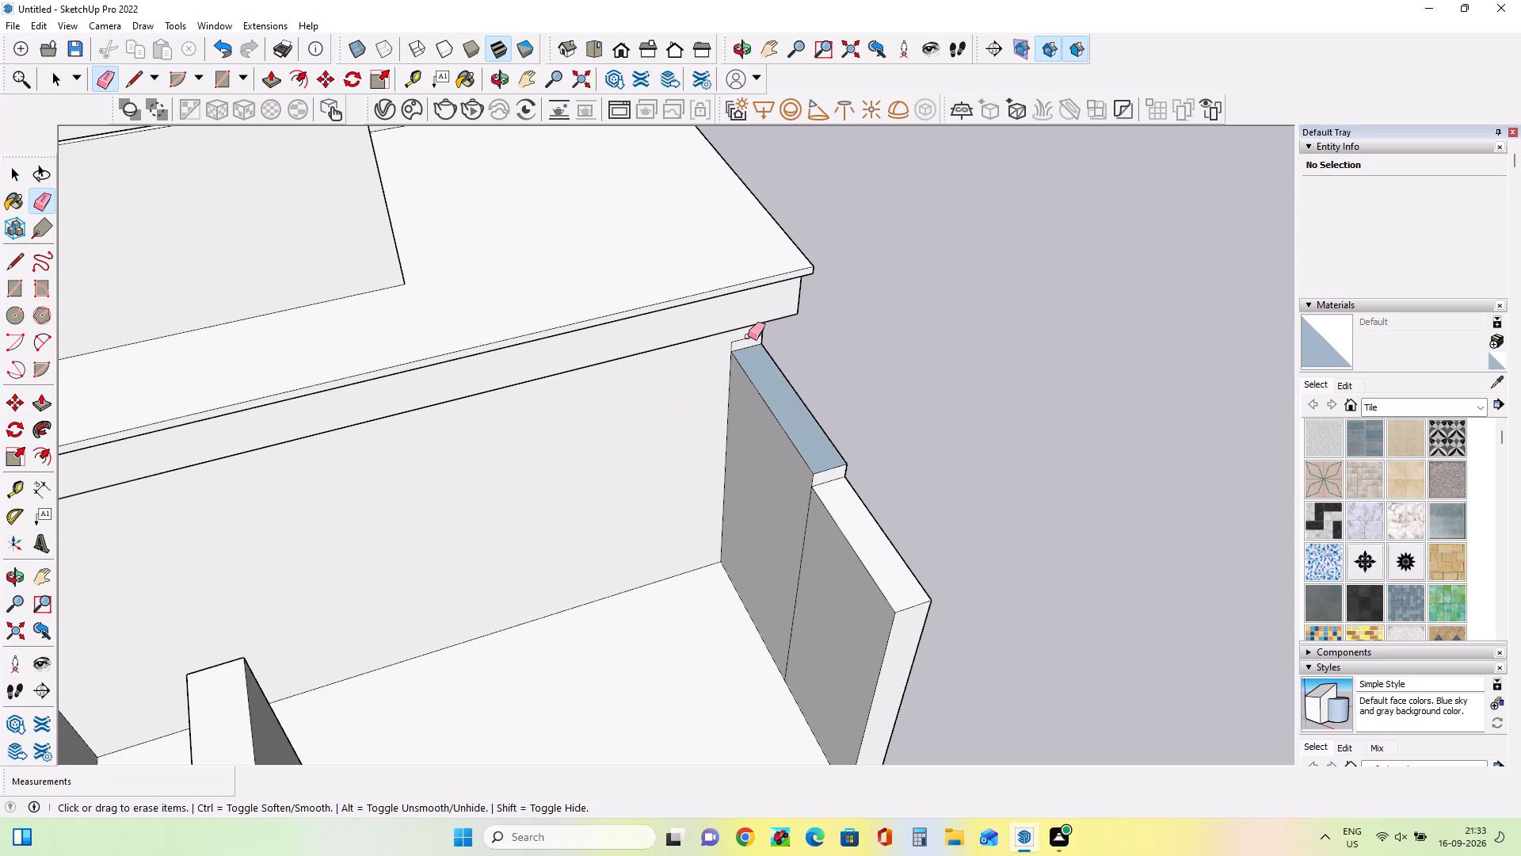
left_click(750, 338)
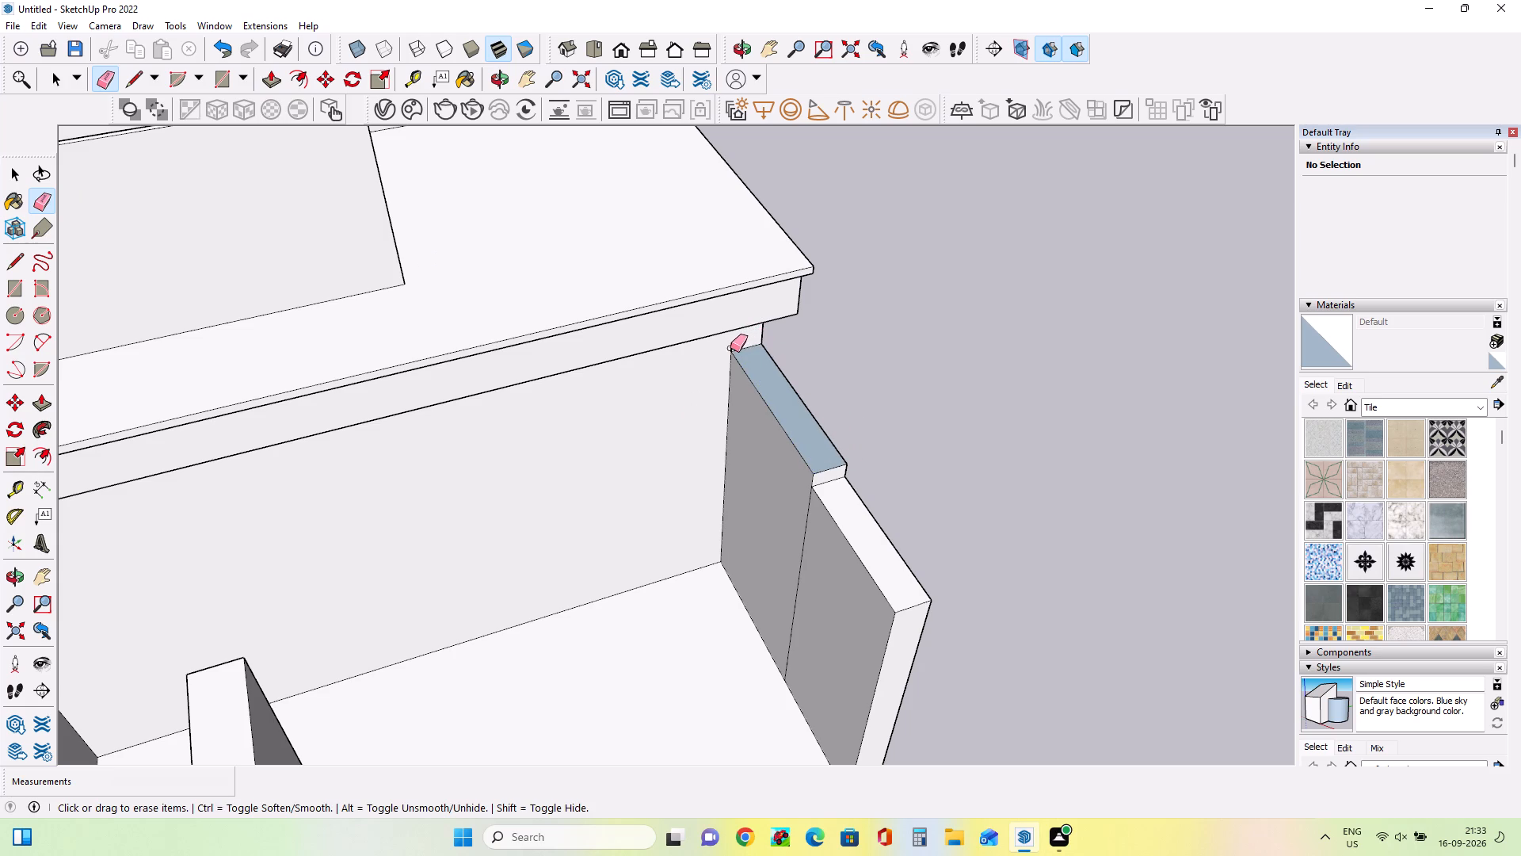
left_click(731, 349)
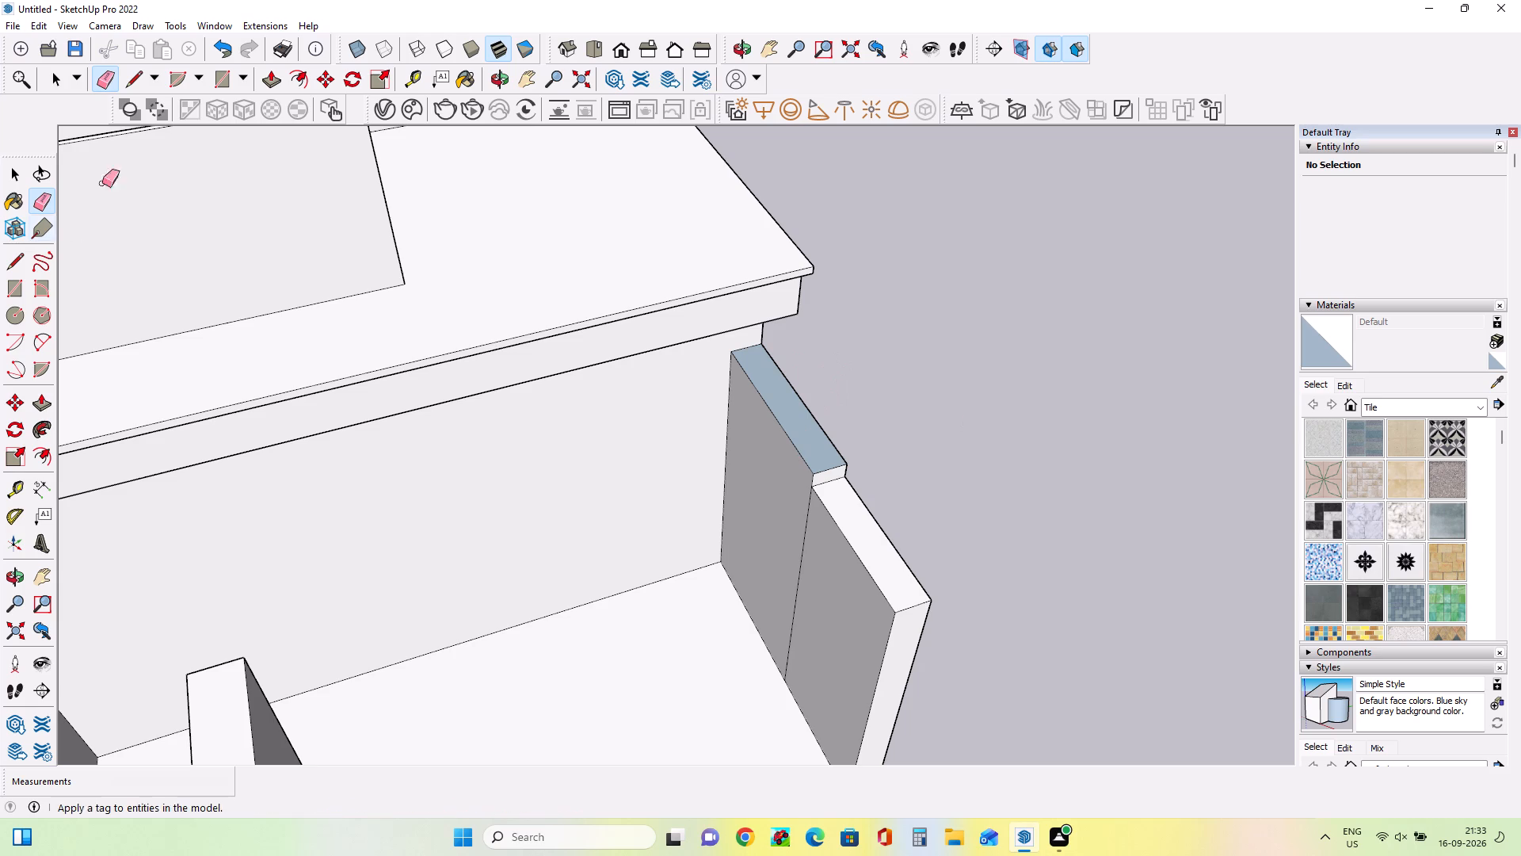
Draw lines about 1' 4 7/8" long across both short ends of the connecting side wall's lowered top.
left_click(18, 264)
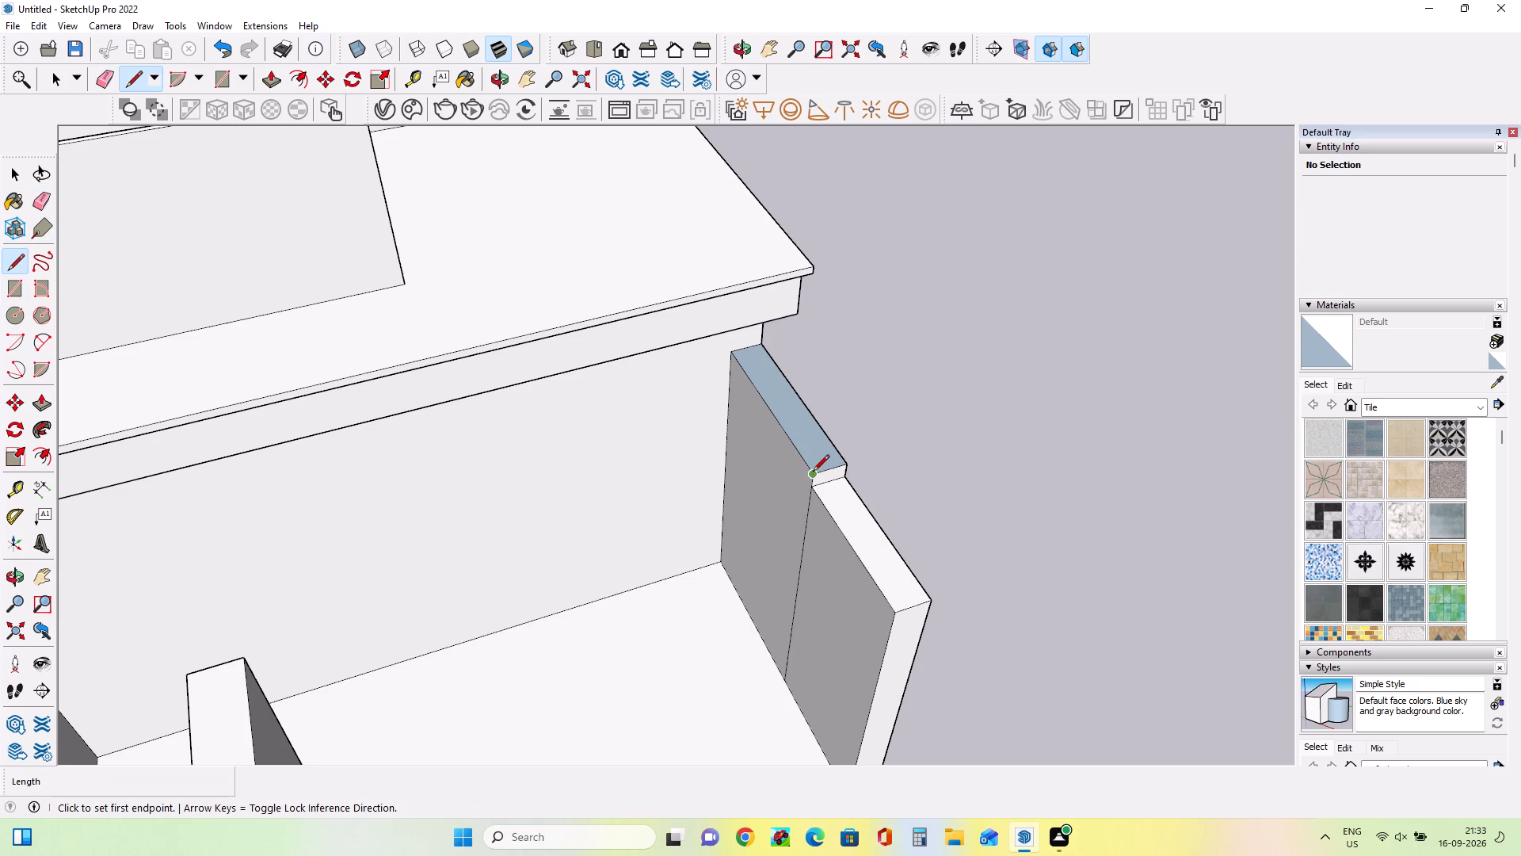
left_click(812, 472)
left_click(841, 464)
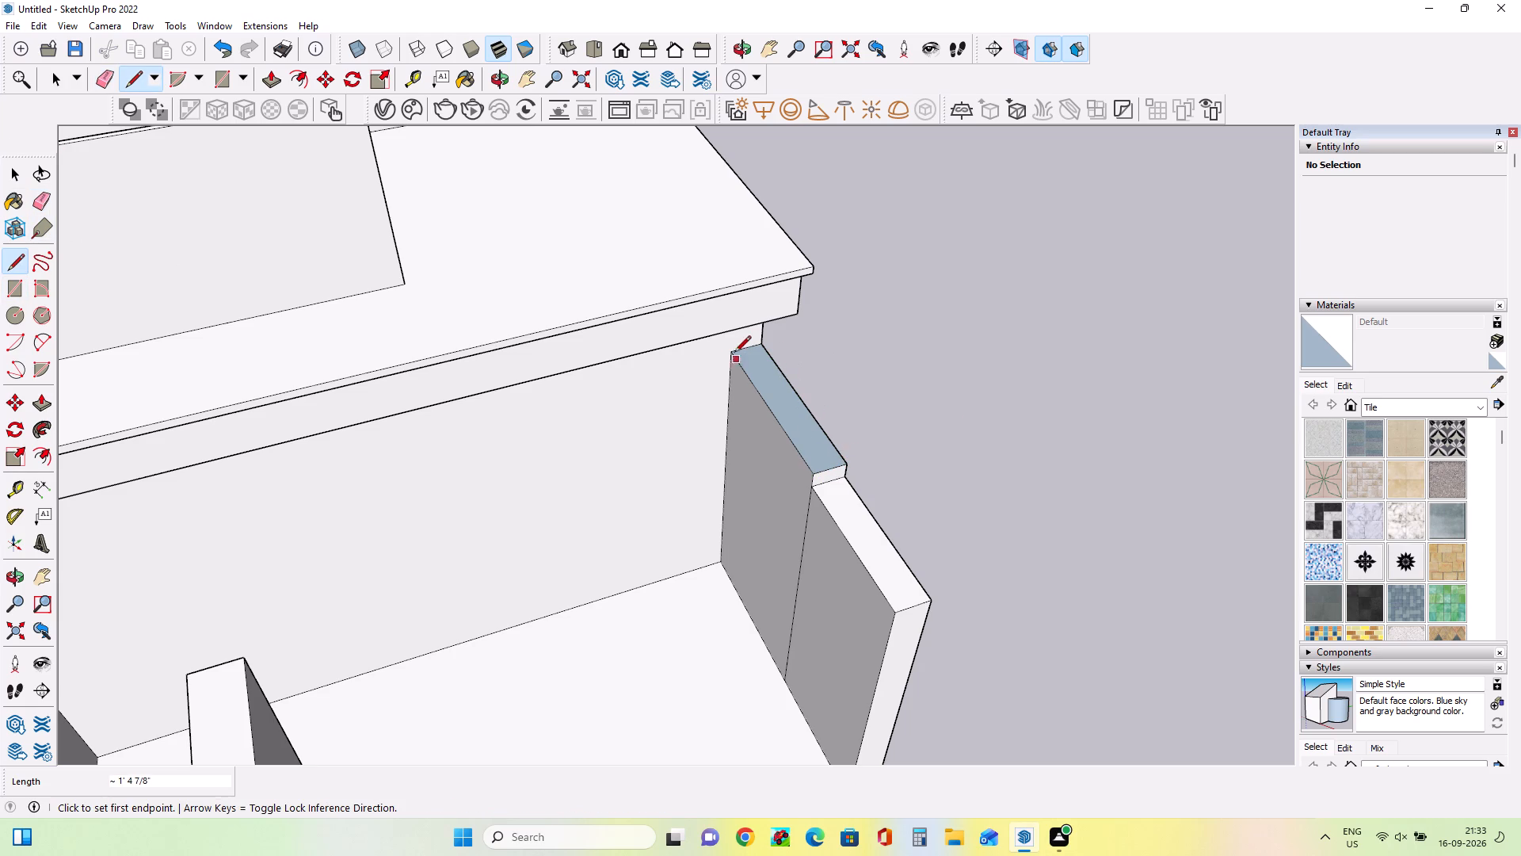
left_click(732, 351)
left_click(754, 349)
Draw a 7' 7 3/8" by about 1' 4 7/8" rectangle over the connecting side wall's lowered top.
left_click(9, 279)
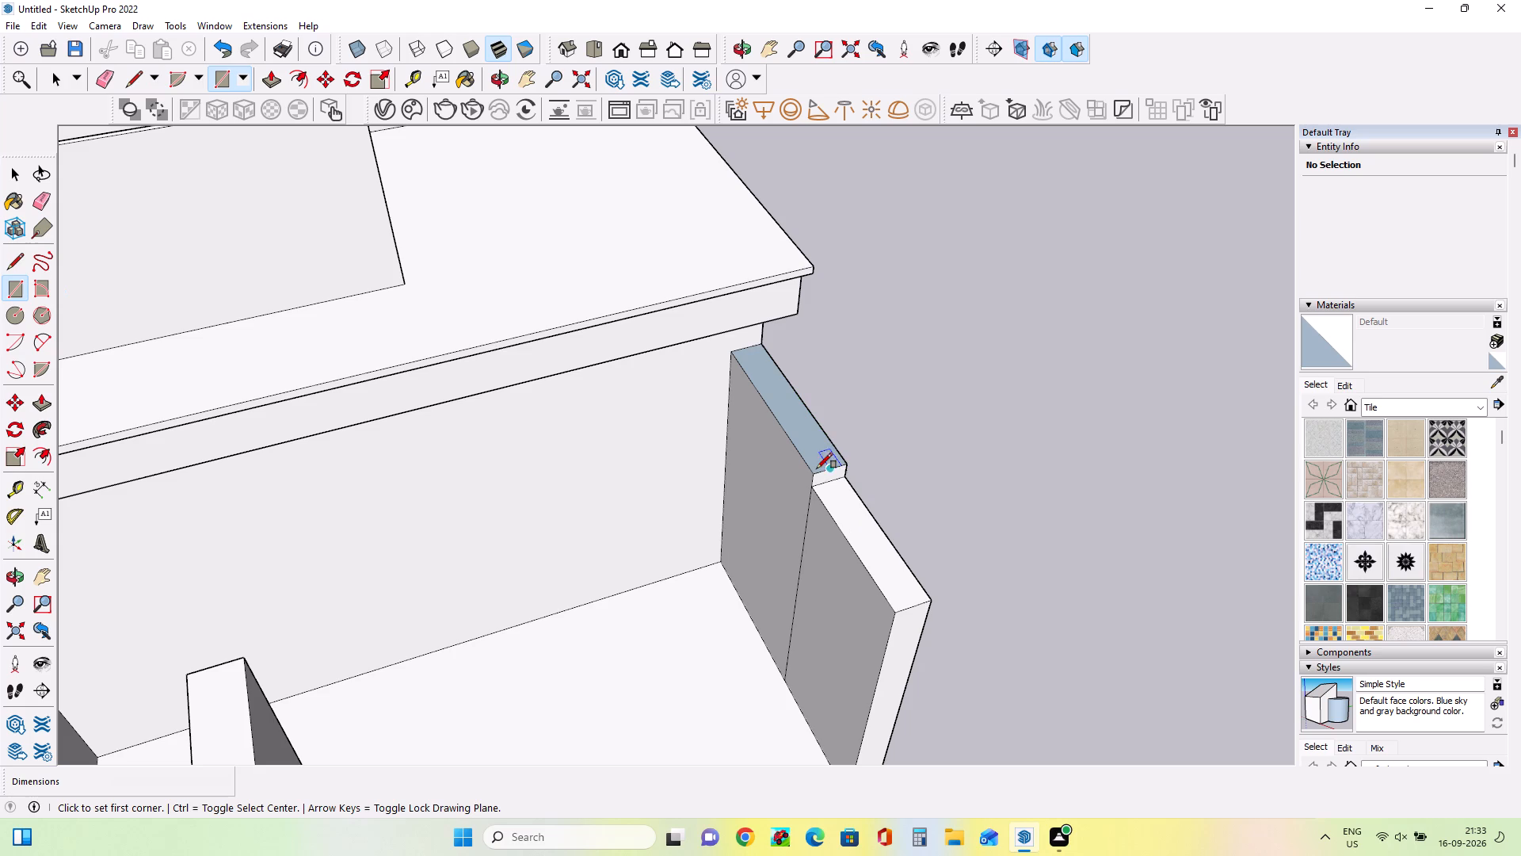
left_click(816, 471)
left_click(763, 346)
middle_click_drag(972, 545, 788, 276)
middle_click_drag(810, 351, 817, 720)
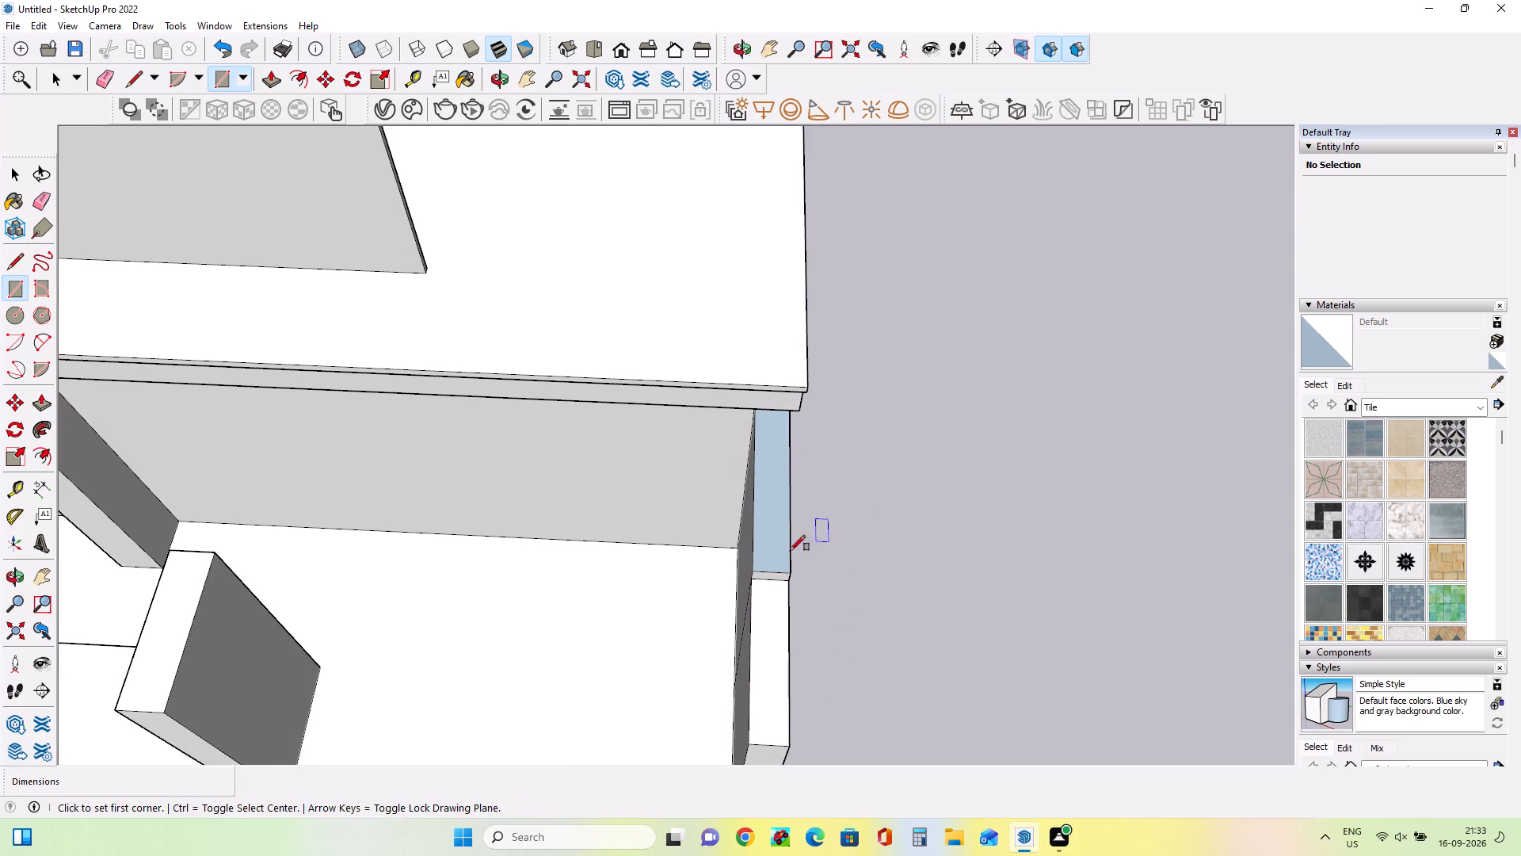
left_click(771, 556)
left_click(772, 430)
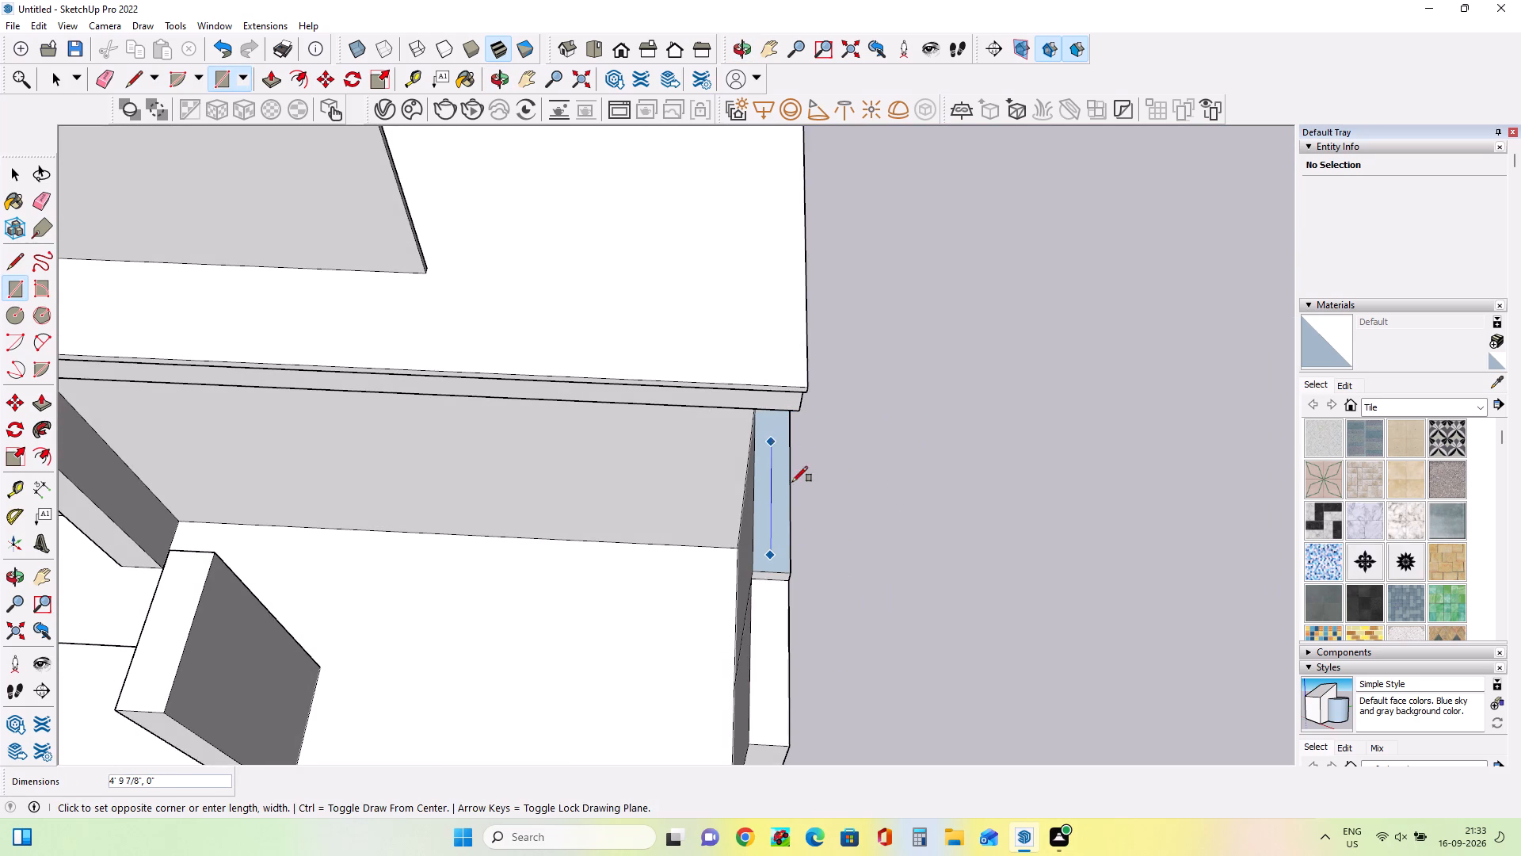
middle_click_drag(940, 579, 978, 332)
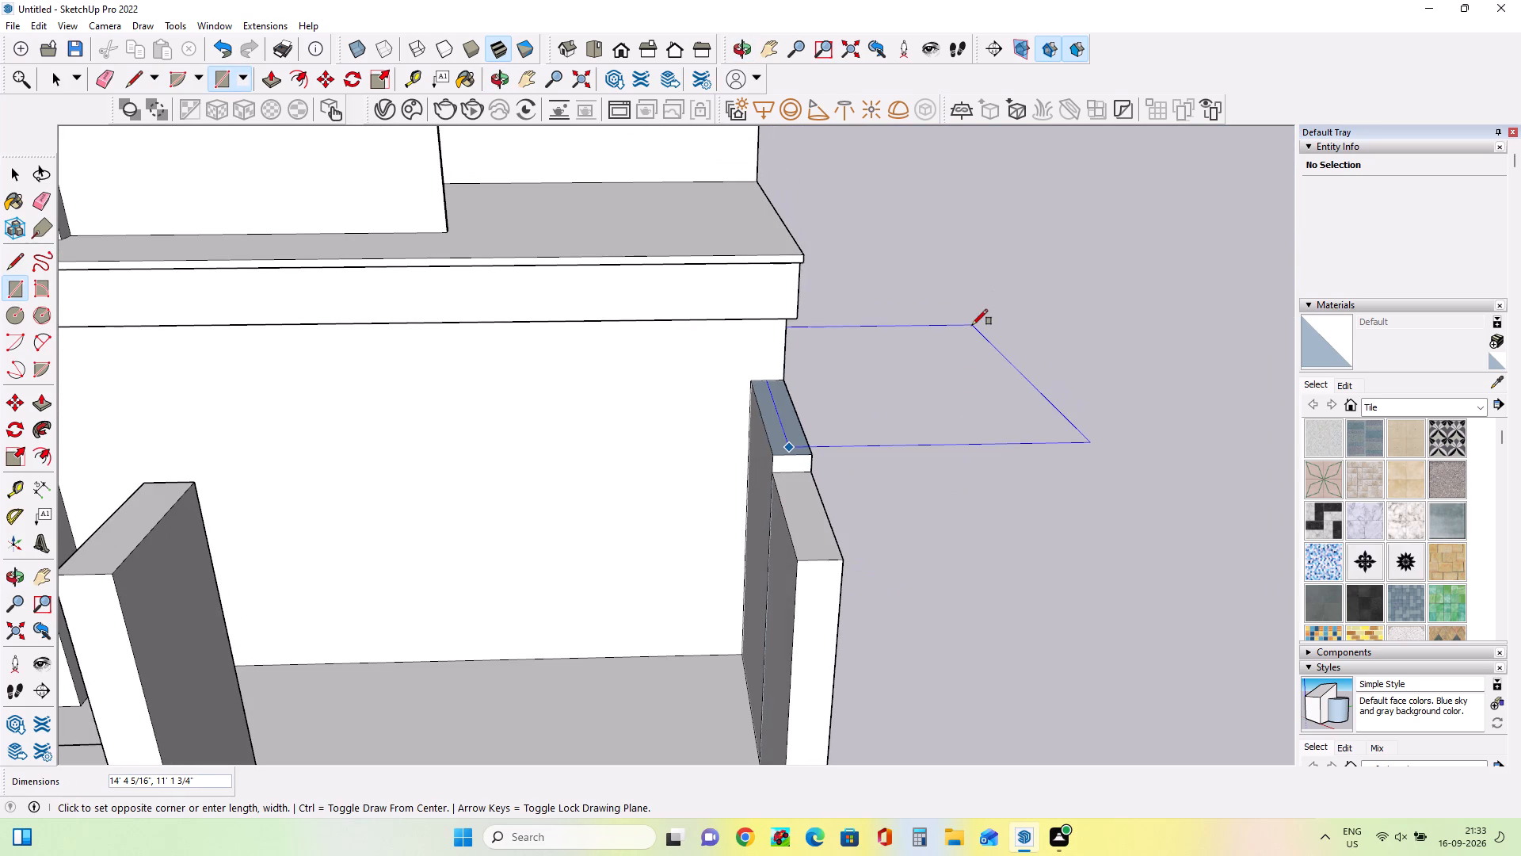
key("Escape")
Redraw the rectangle over the connecting side wall's top, from its front inner corner to its rear outer corner.
middle_click_drag(951, 508, 1007, 655)
scroll(949, 600, "up", 4)
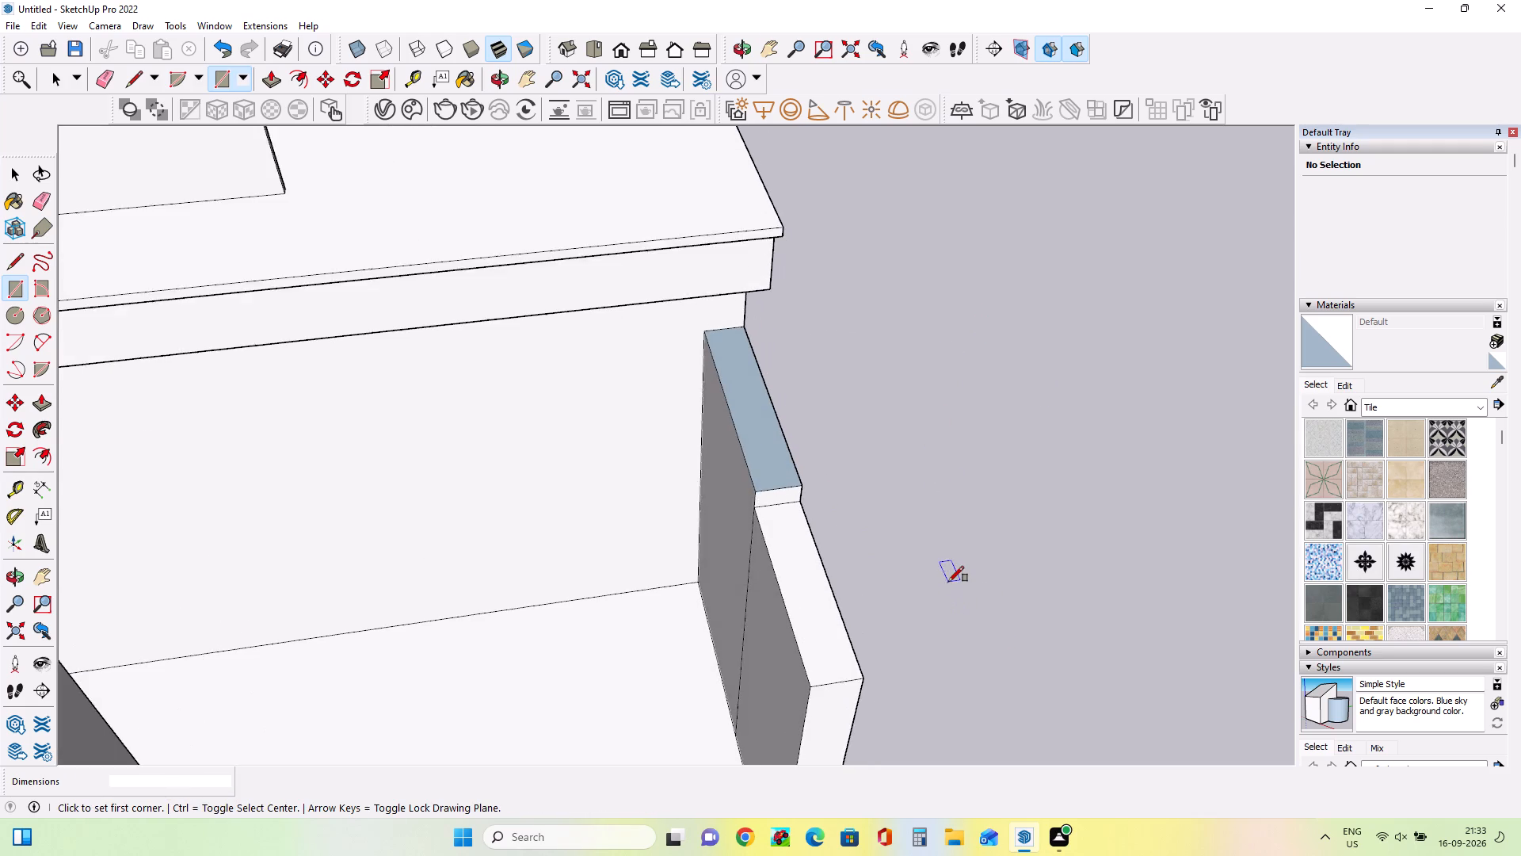
scroll(948, 582, "up", 2)
left_click(635, 433)
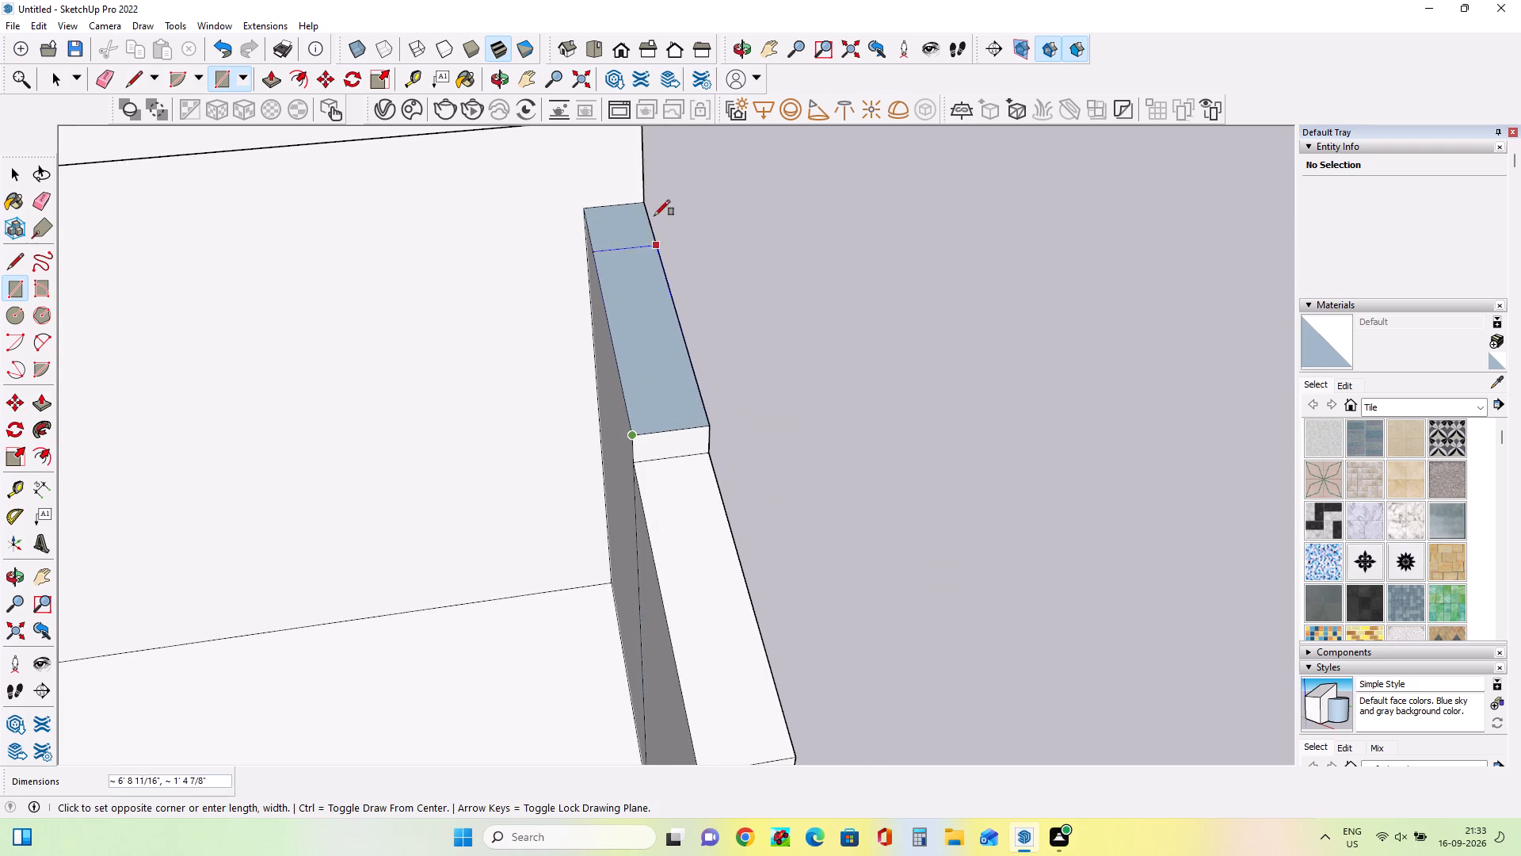
left_click(642, 204)
Draw a rectangle along the upper strip of the connecting wall's inner face, starting level with the outer pillar's top.
scroll(886, 498, "down", 13)
middle_click_drag(957, 550, 974, 392)
middle_click_drag(916, 591, 936, 464)
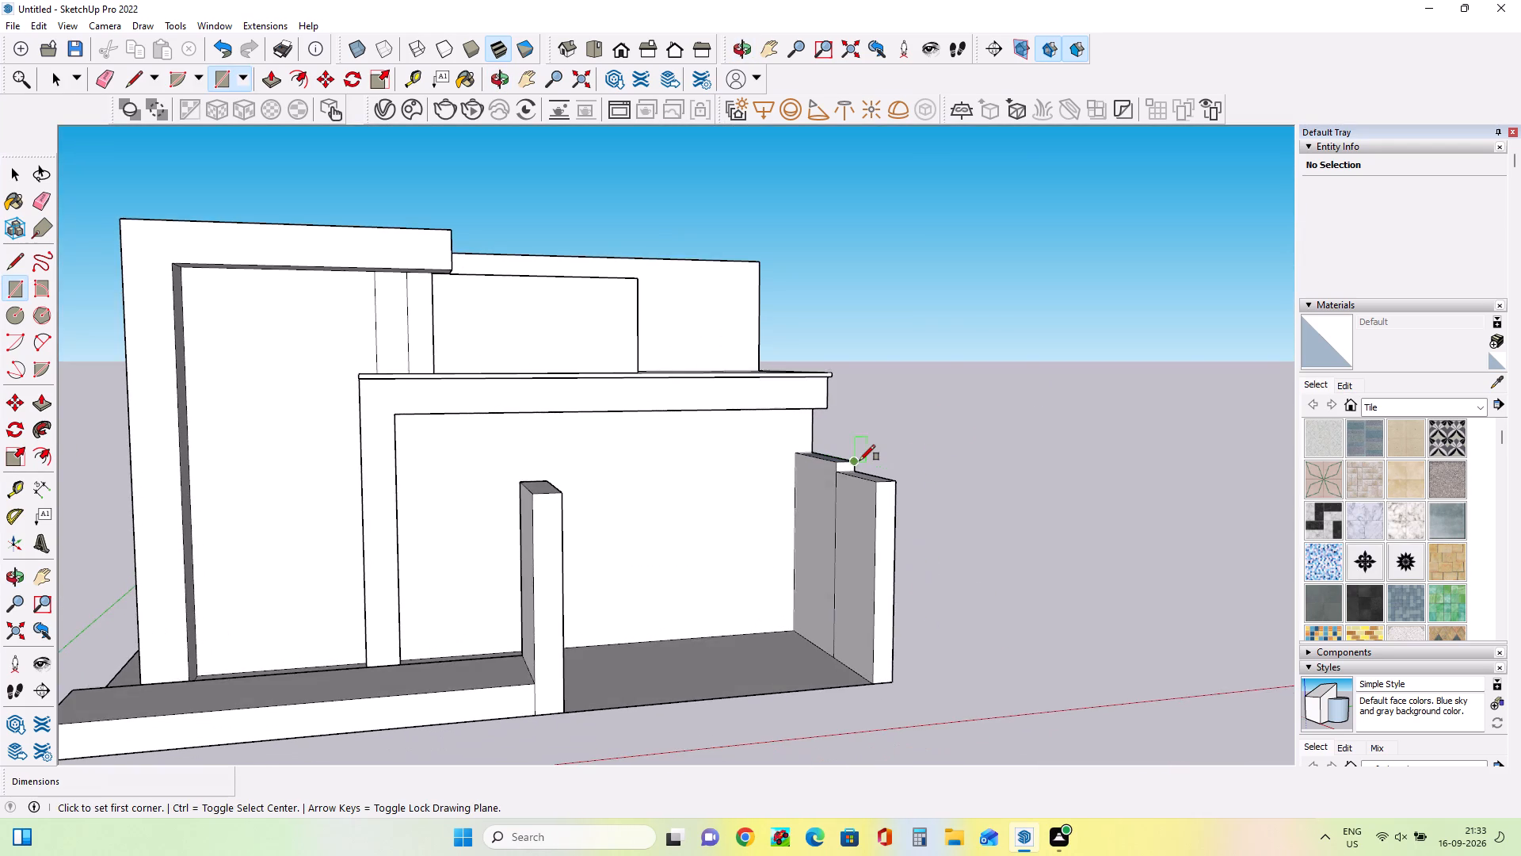
scroll(860, 460, "up", 14)
scroll(862, 461, "down", 7)
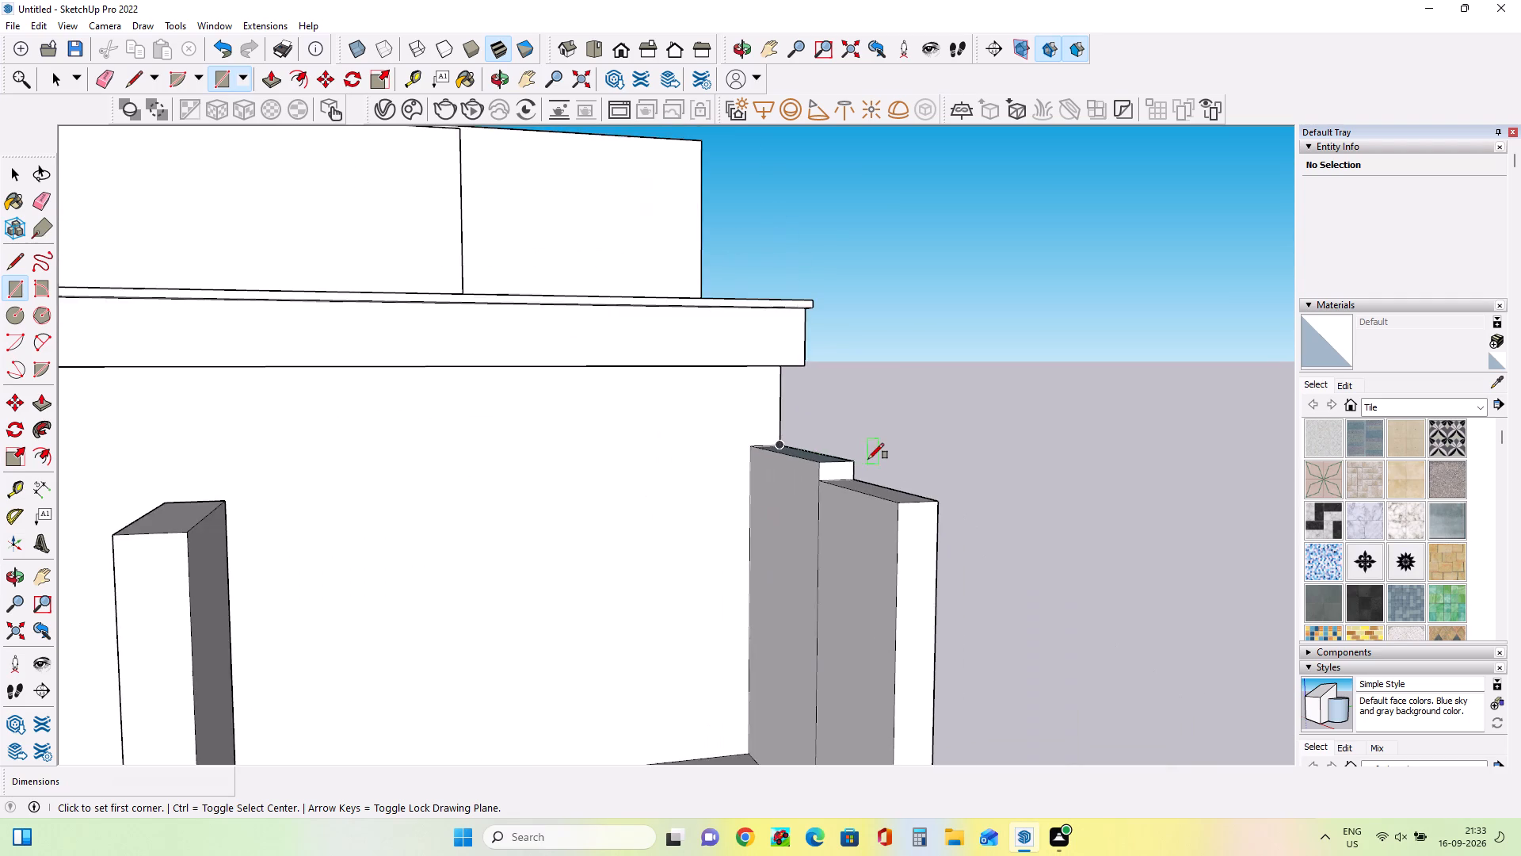
scroll(868, 459, "down", 12)
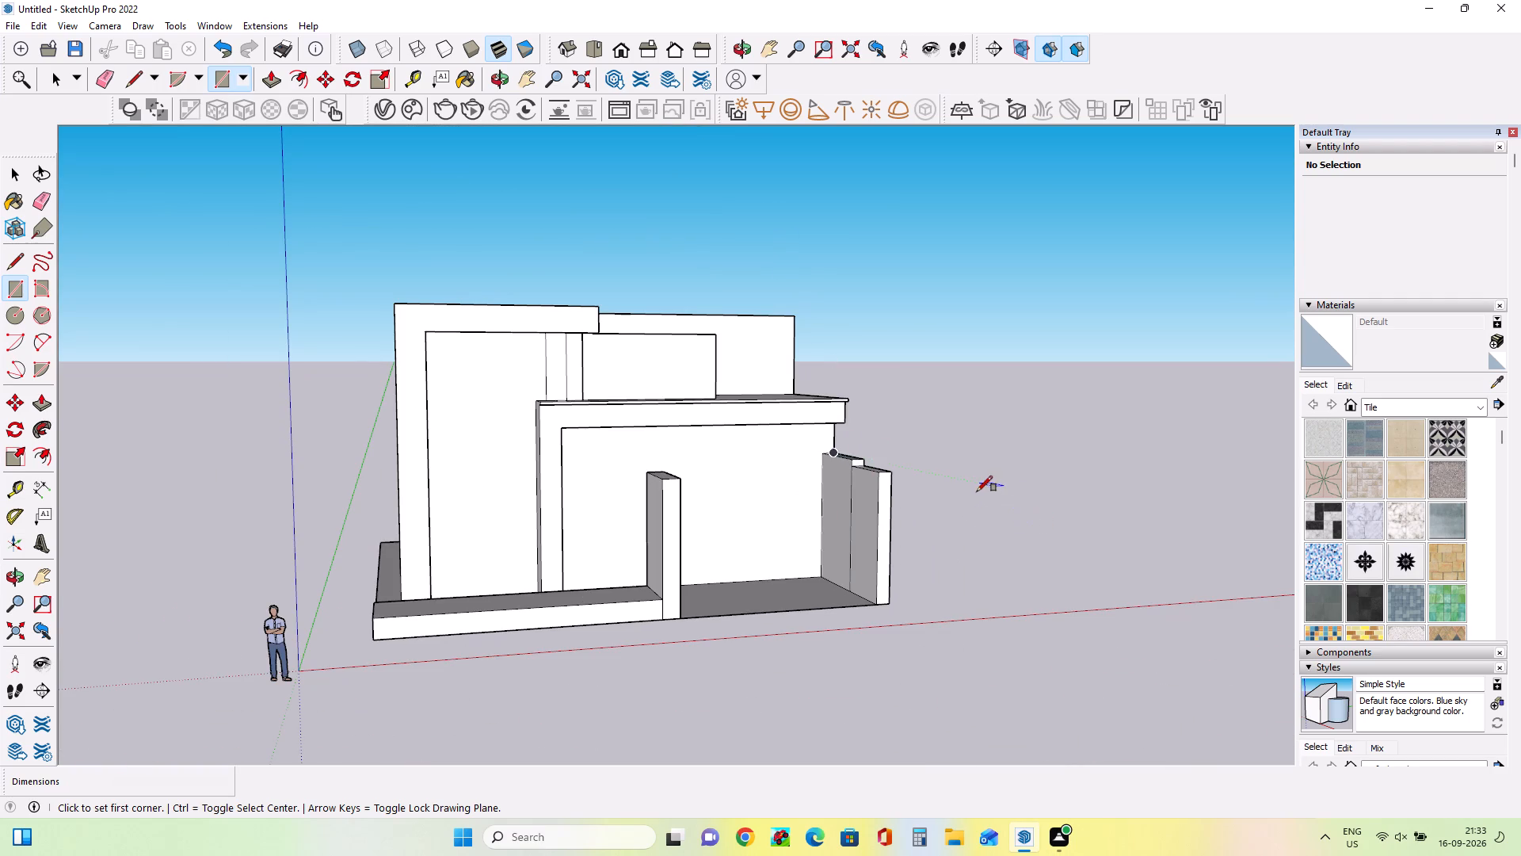
scroll(966, 489, "up", 10)
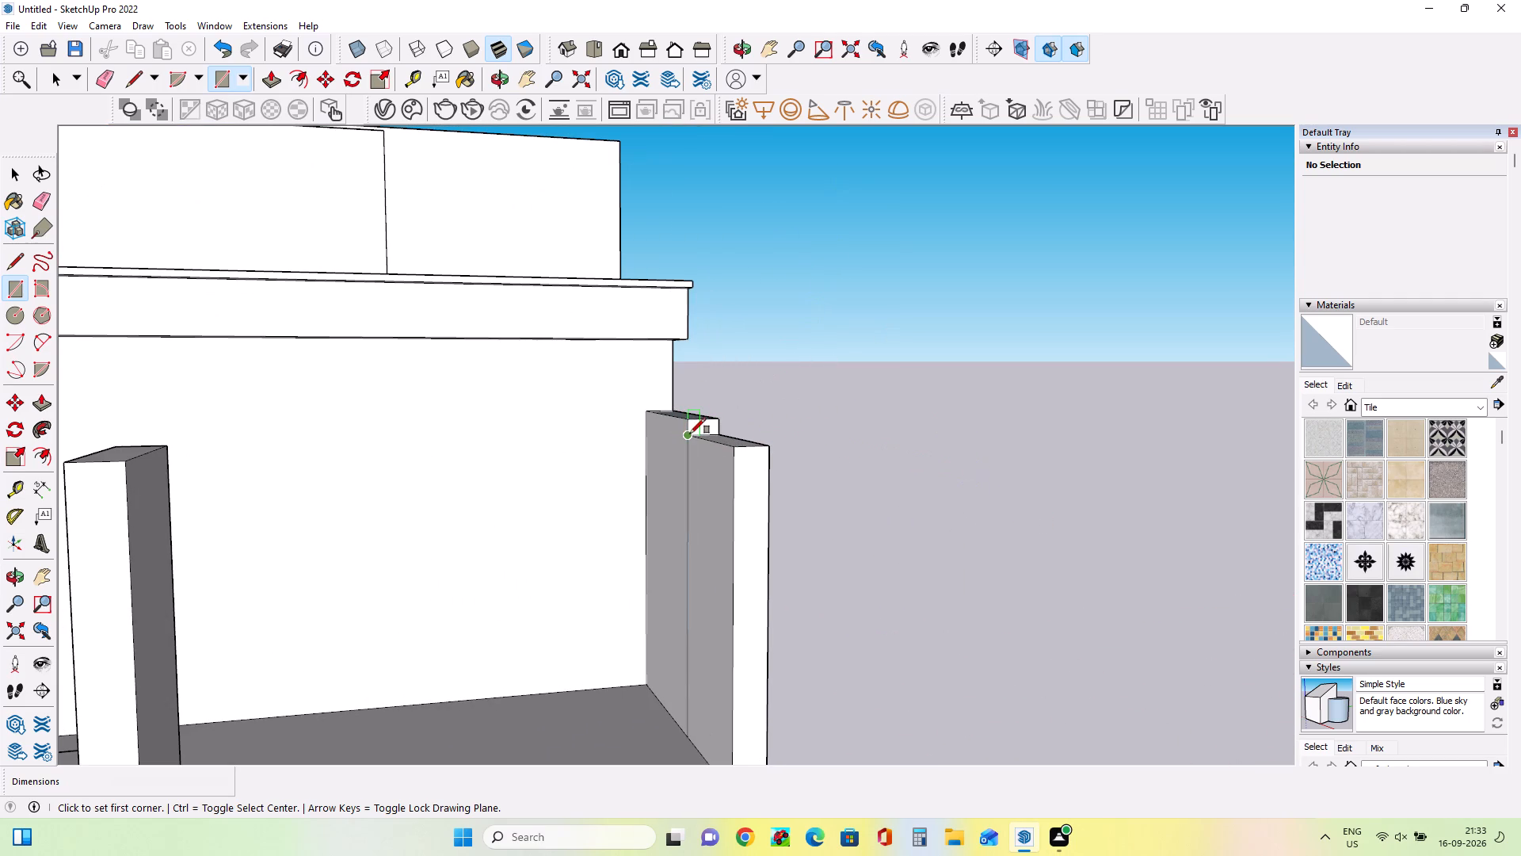
left_click(689, 434)
left_click(645, 418)
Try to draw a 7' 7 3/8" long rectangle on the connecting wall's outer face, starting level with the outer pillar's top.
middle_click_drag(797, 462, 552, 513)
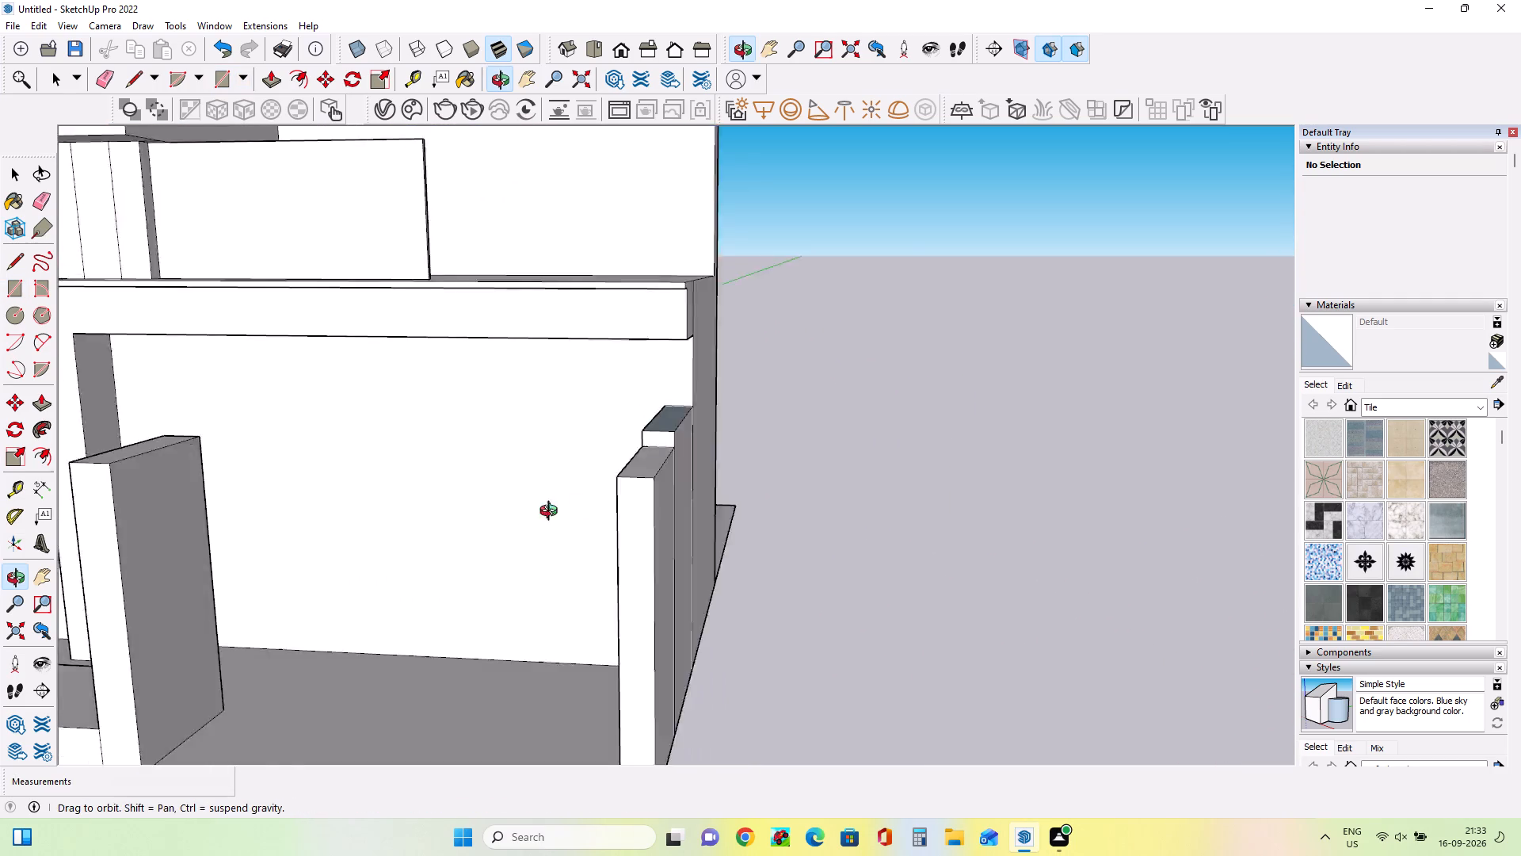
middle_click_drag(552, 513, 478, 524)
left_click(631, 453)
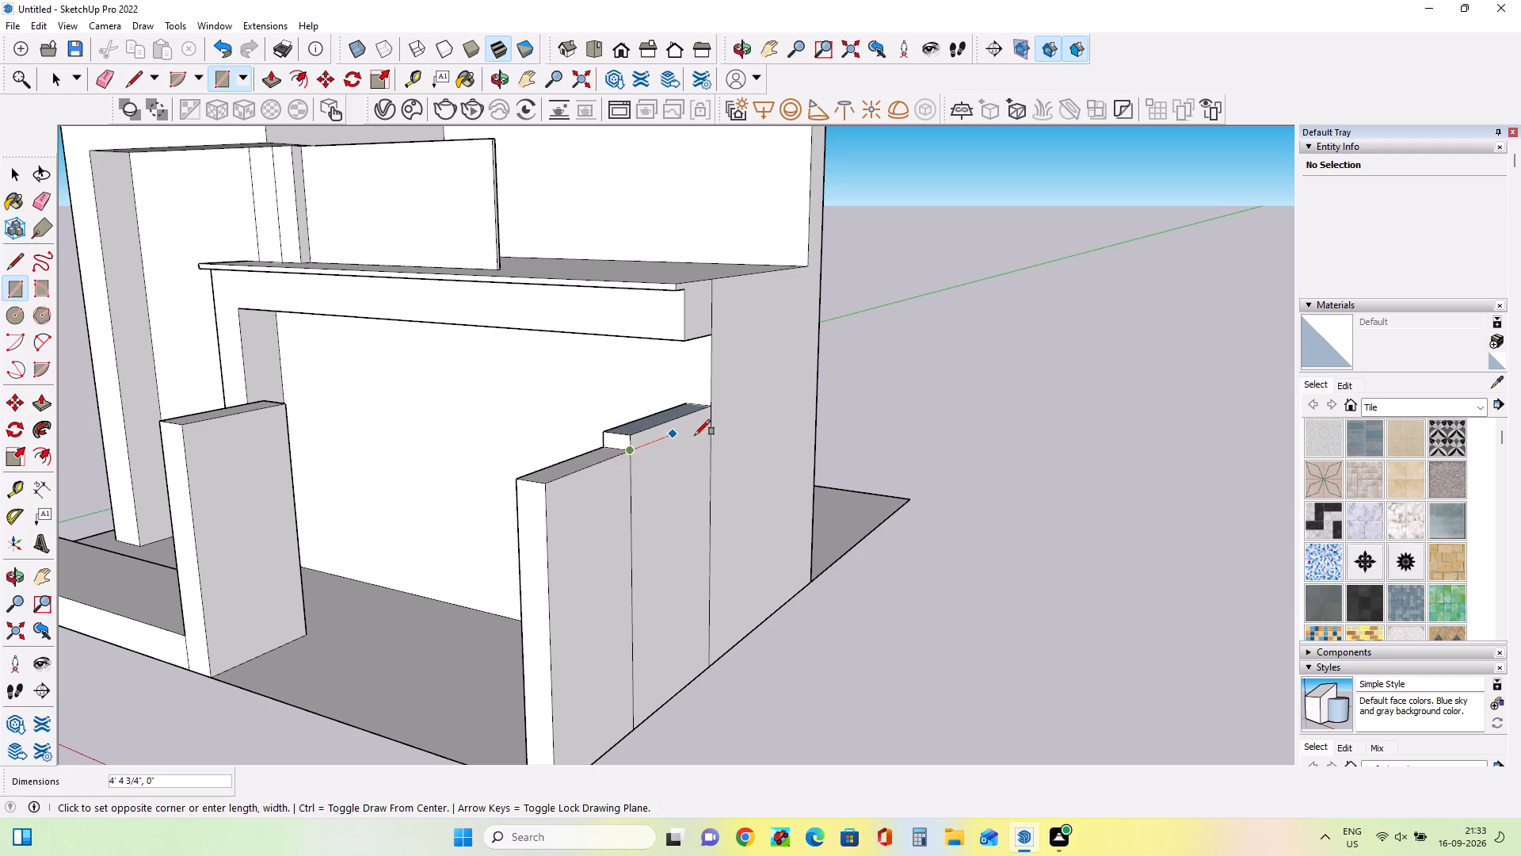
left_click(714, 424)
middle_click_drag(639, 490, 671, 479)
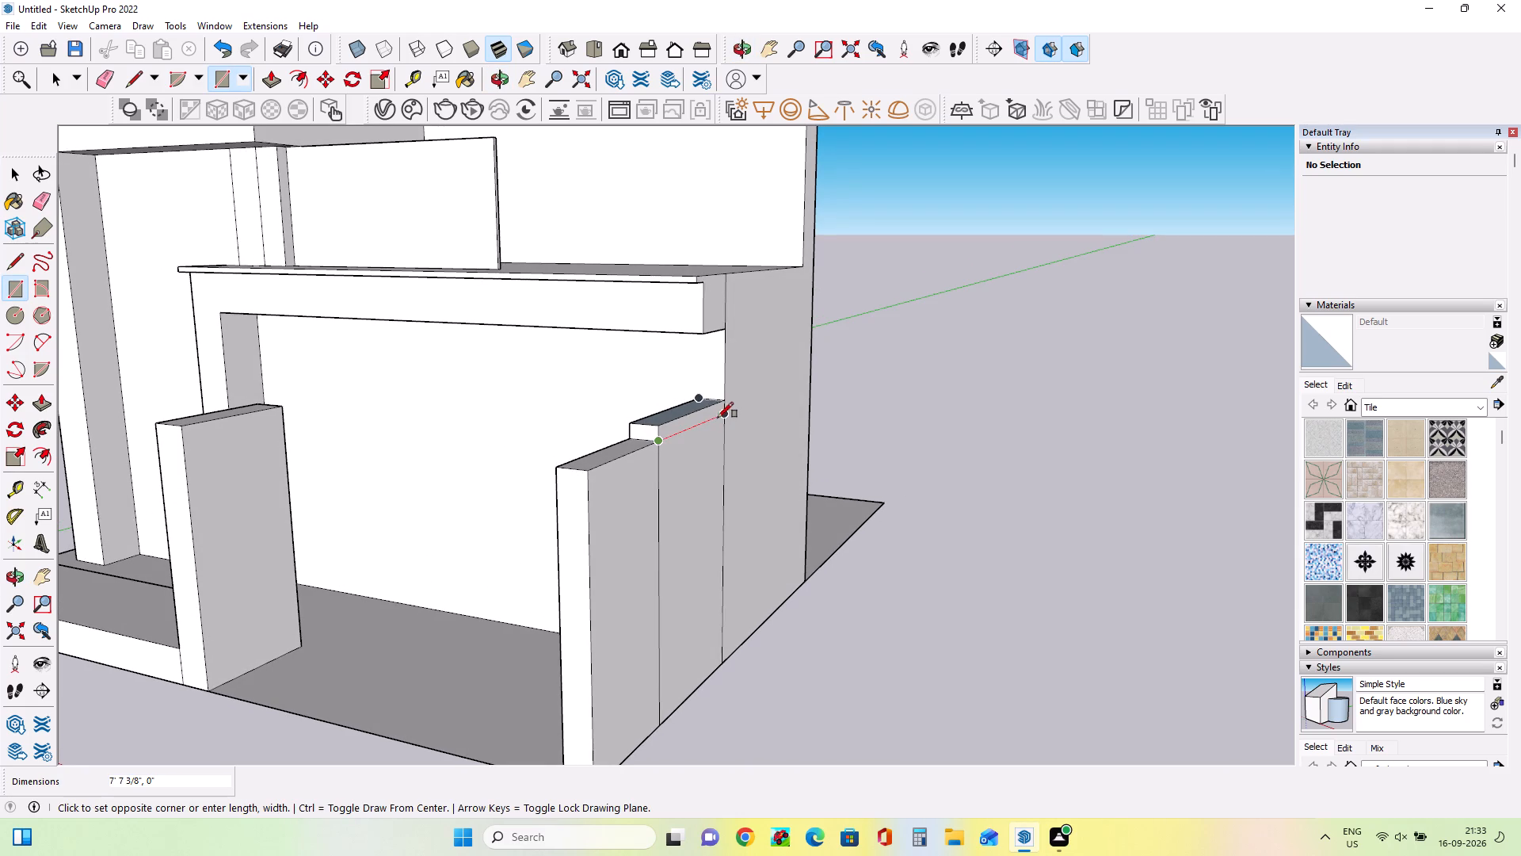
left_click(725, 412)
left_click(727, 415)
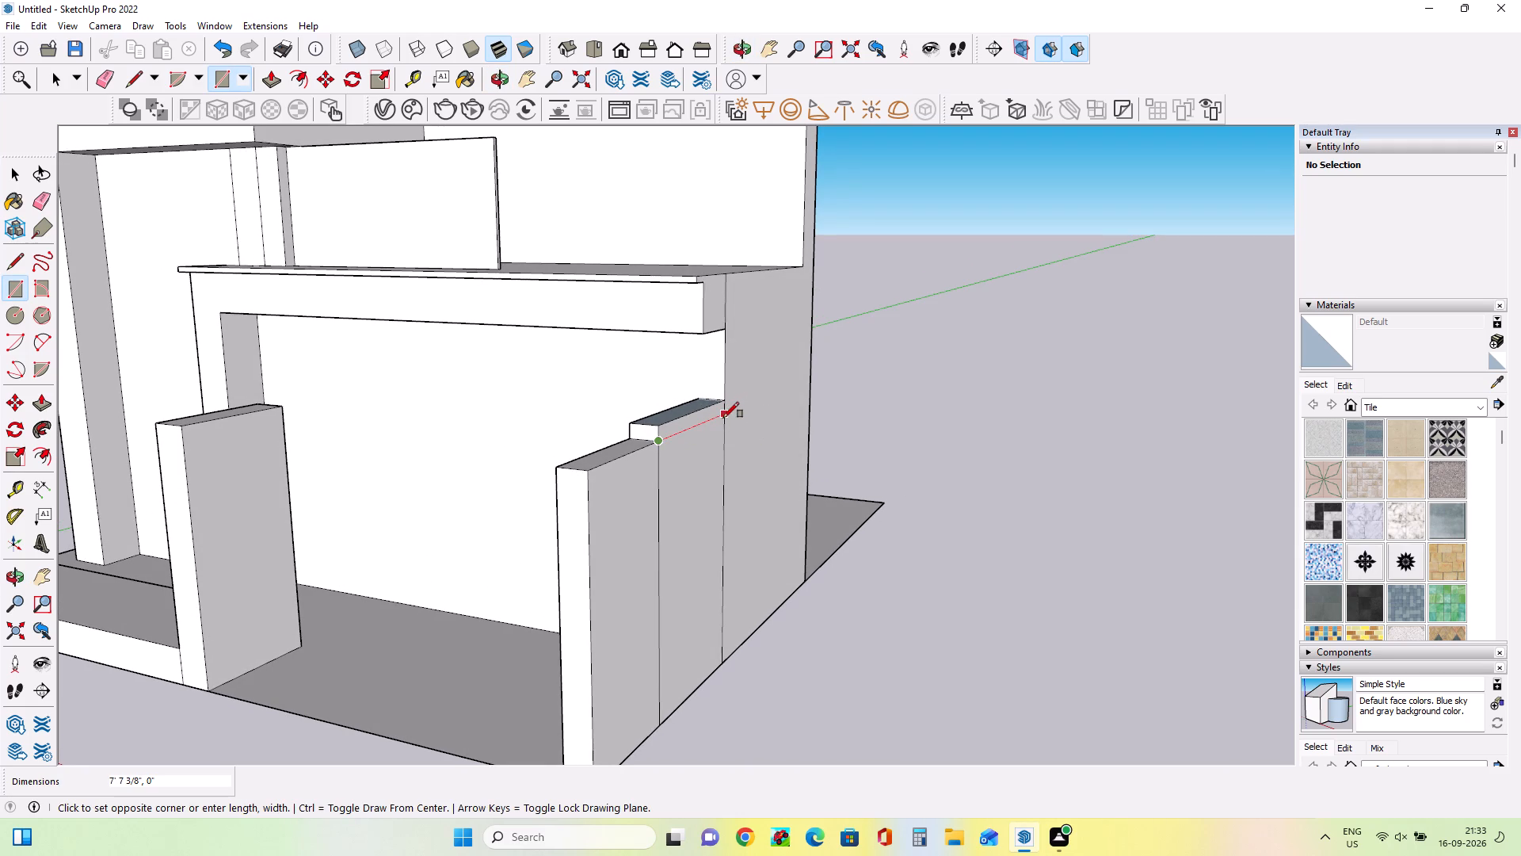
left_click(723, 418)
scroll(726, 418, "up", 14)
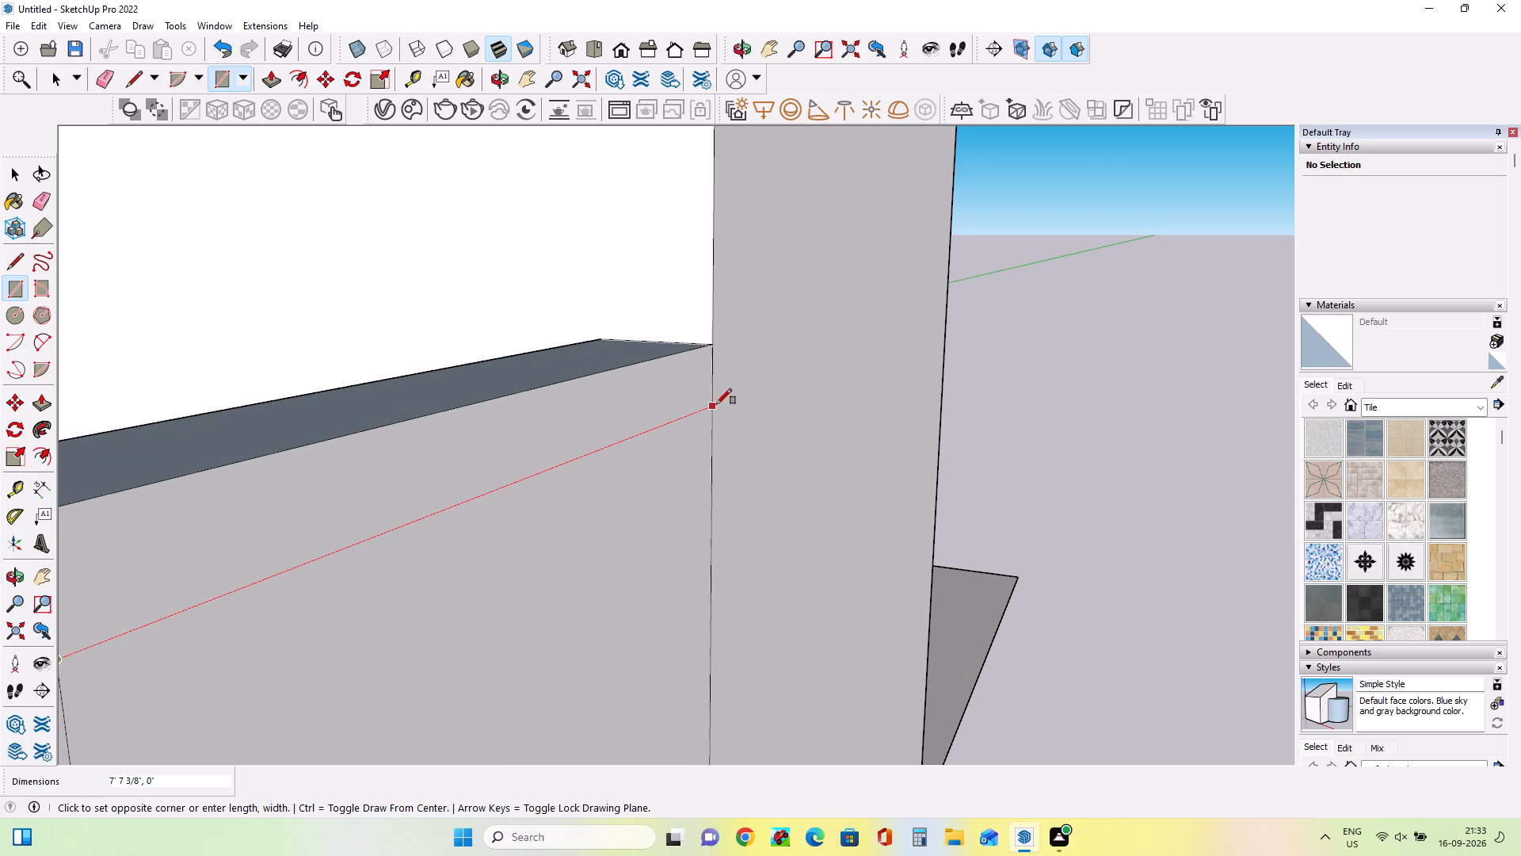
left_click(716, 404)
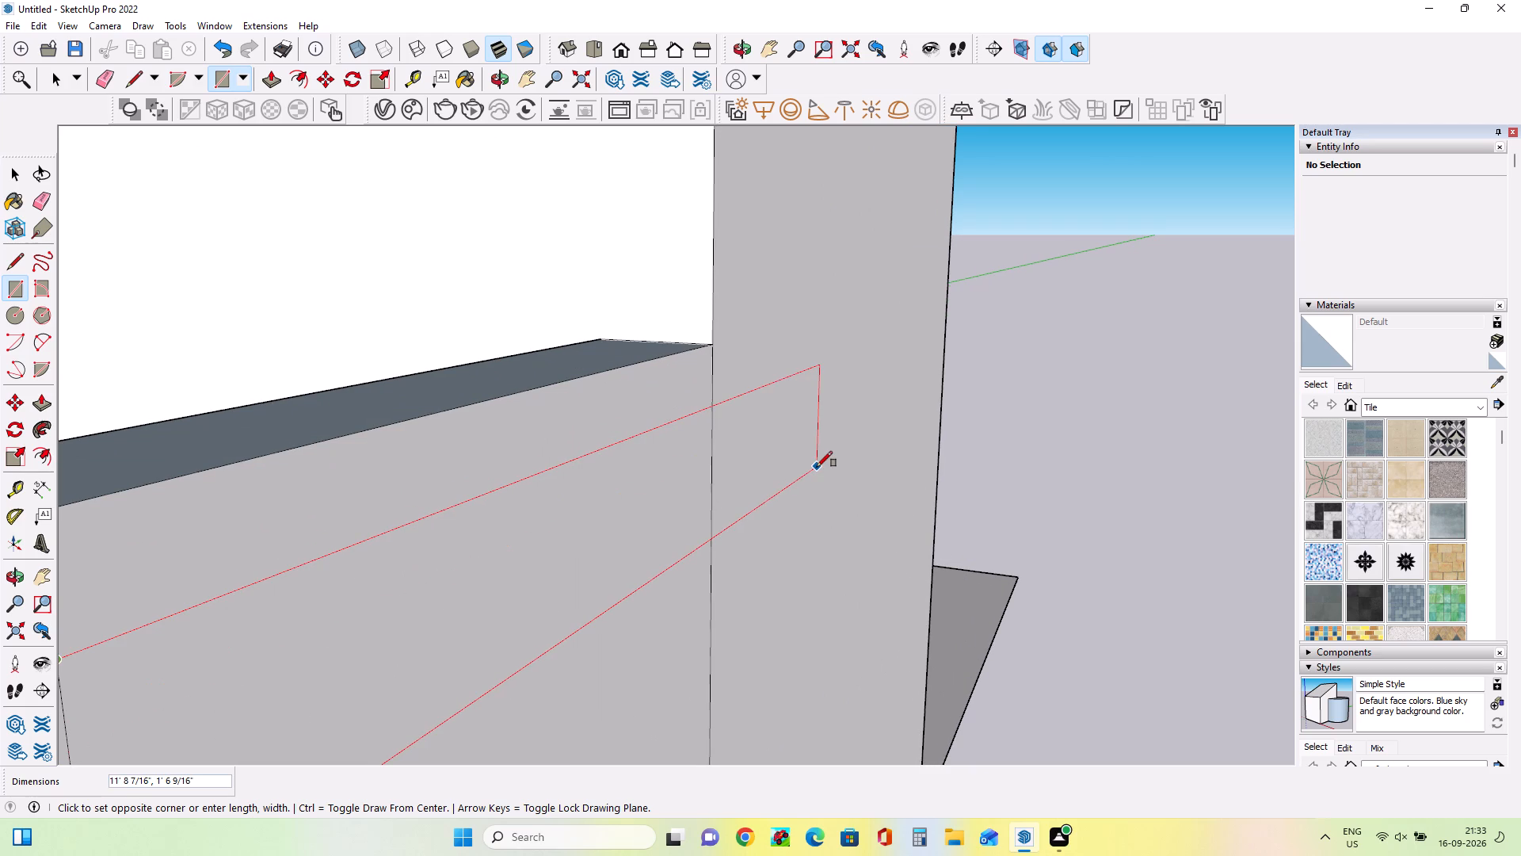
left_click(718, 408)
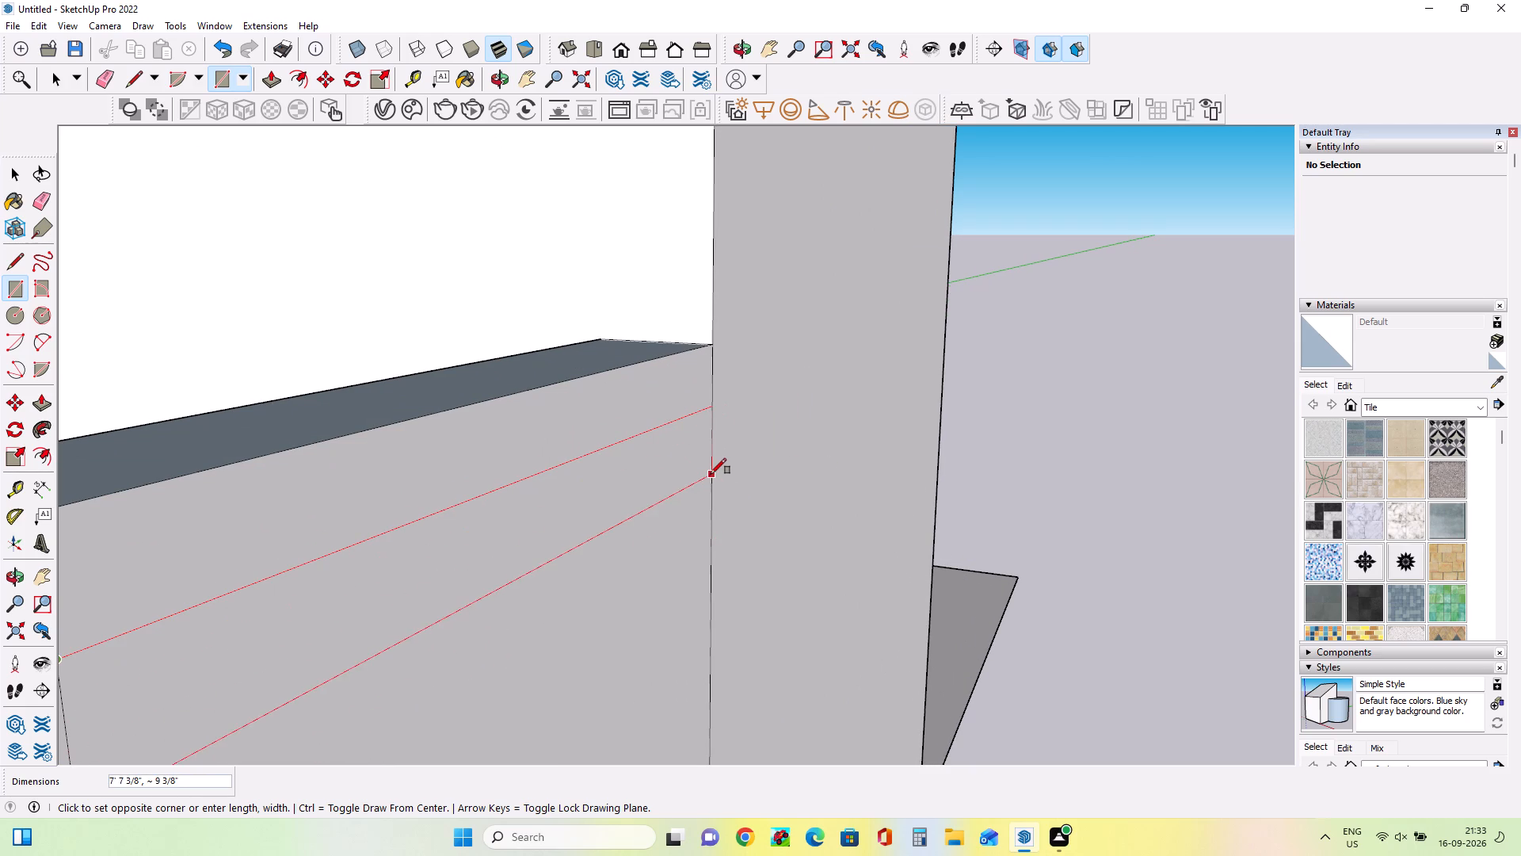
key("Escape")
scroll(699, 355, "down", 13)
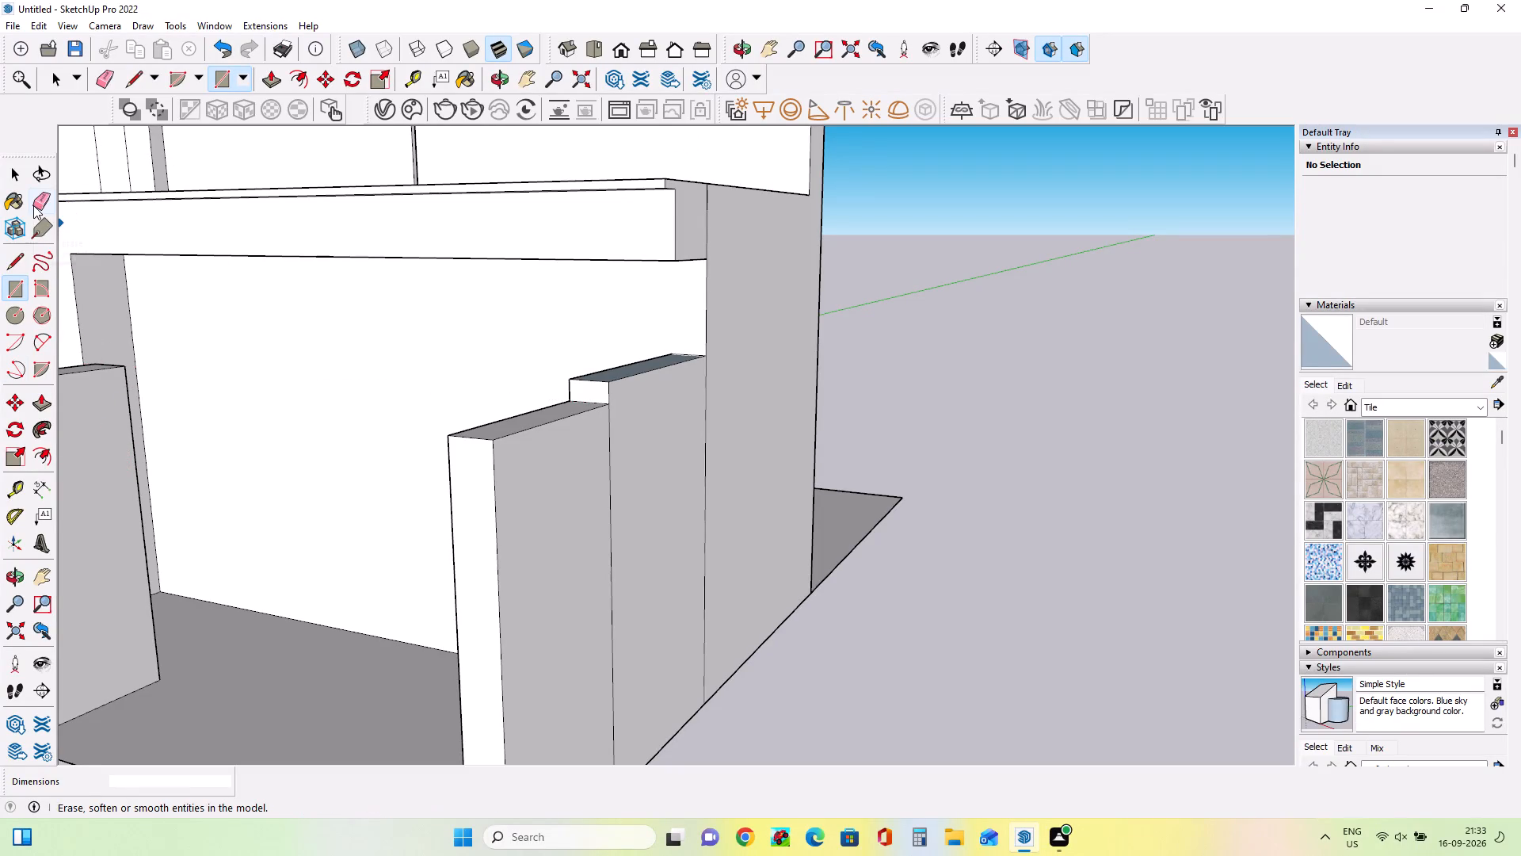
Lower the connecting side wall's top about 8 5/16" with Push/Pull, level with the outer pillar's top.
left_click(40, 407)
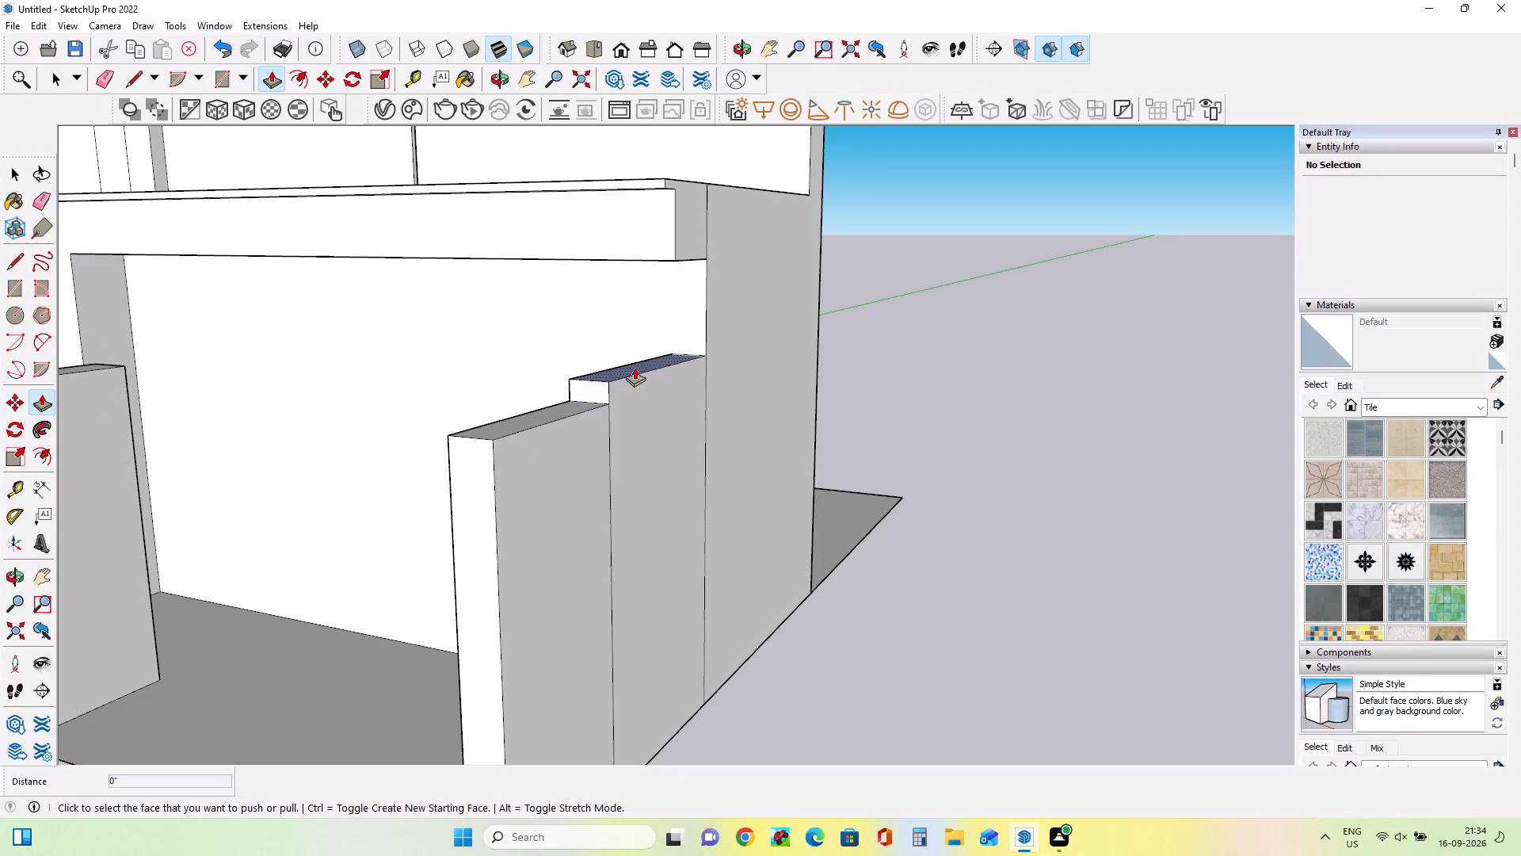
left_click(635, 367)
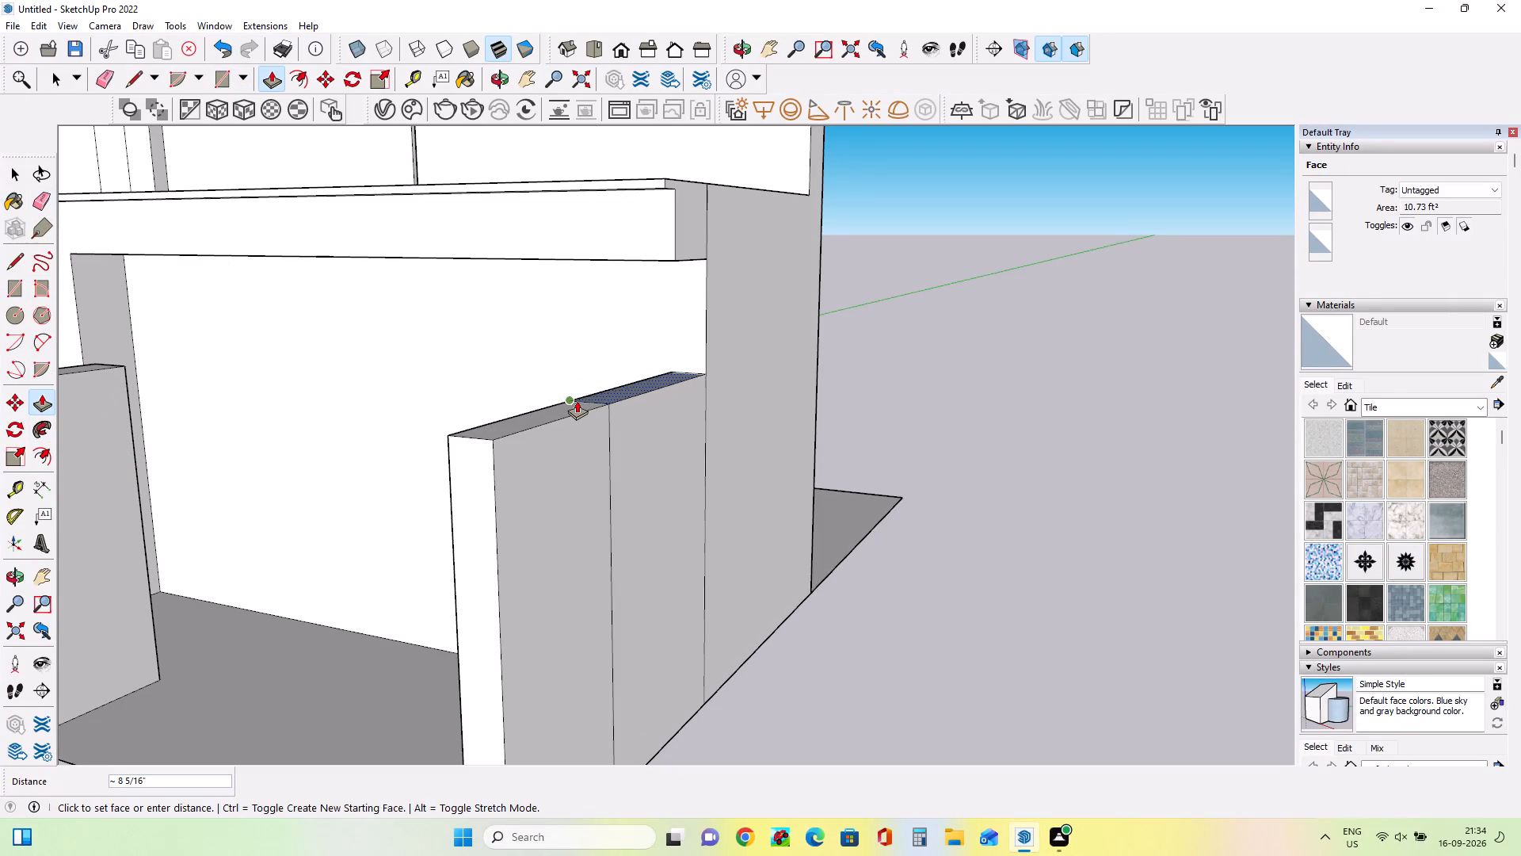
left_click(577, 400)
middle_click_drag(502, 450, 678, 470)
scroll(779, 421, "down", 5)
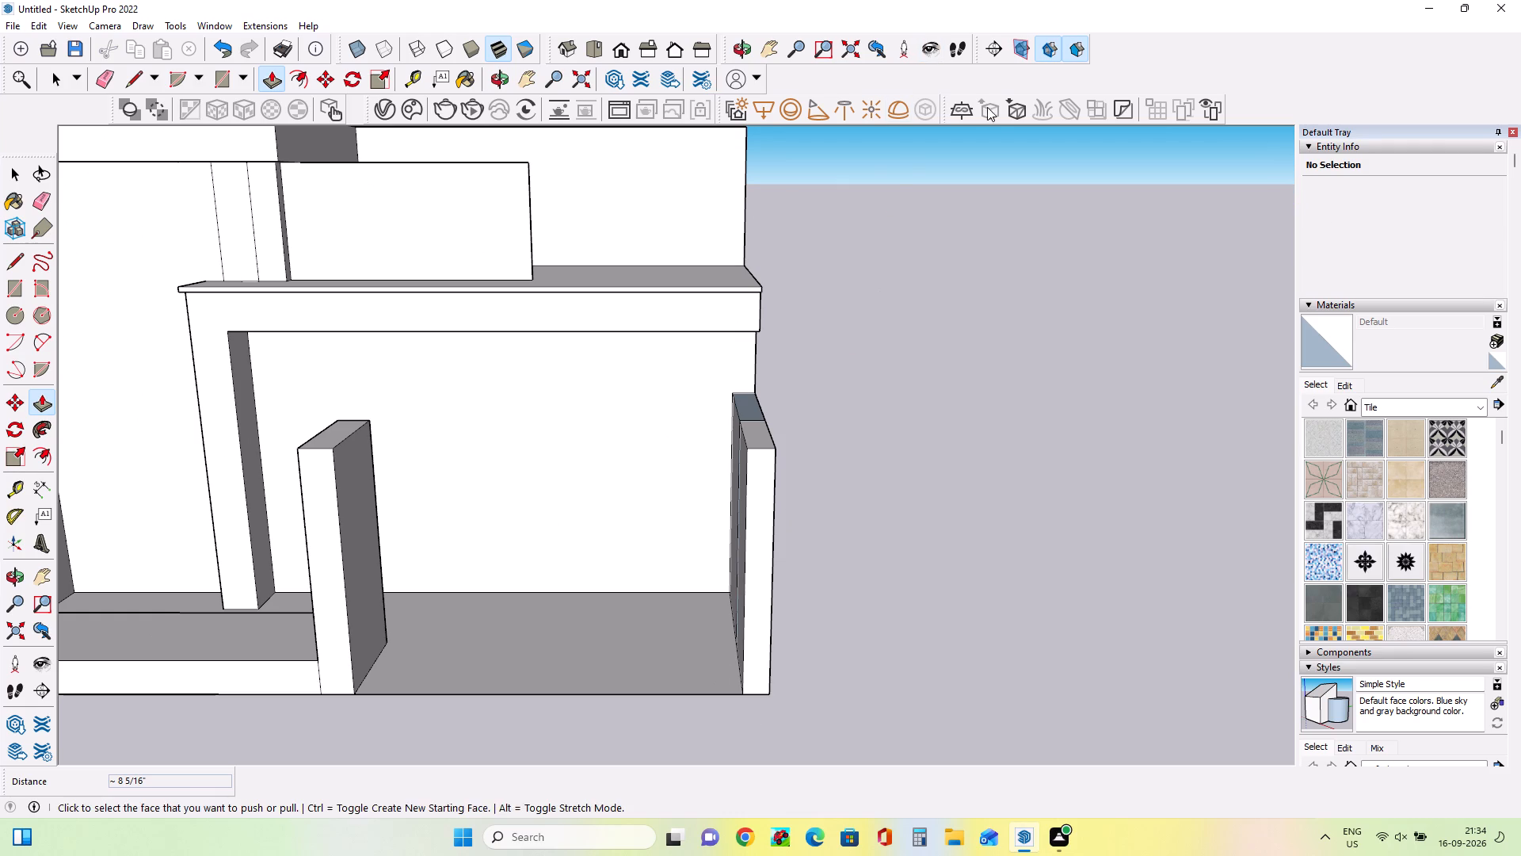
left_click(10, 178)
left_click(1146, 380)
Erase the seam lines between the connecting wall and the outer pillar on the inner, outer and top faces.
middle_click_drag(684, 556, 875, 545)
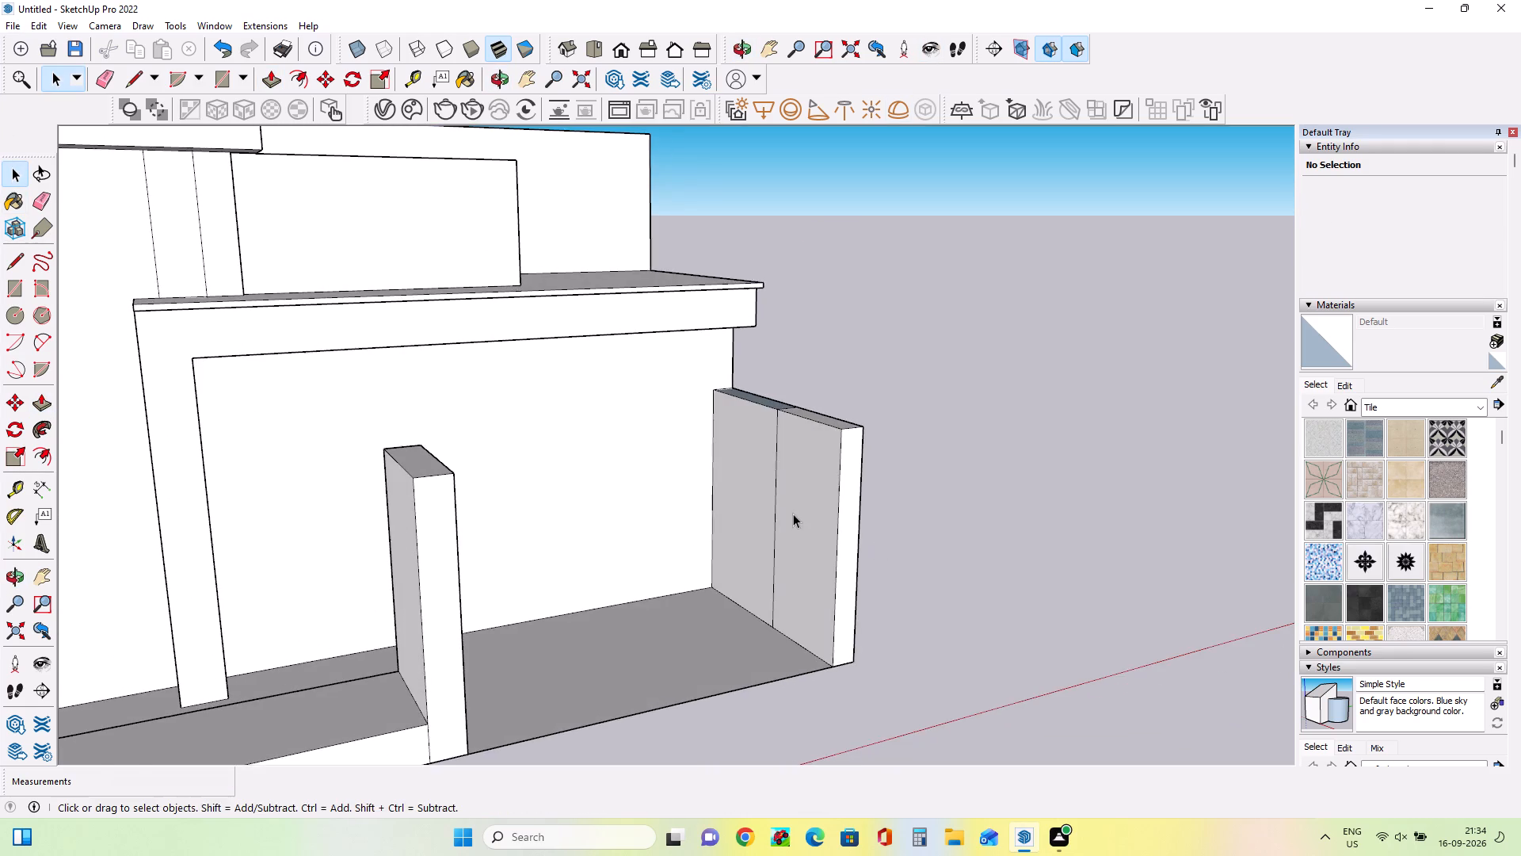
scroll(783, 512, "up", 5)
left_click(37, 197)
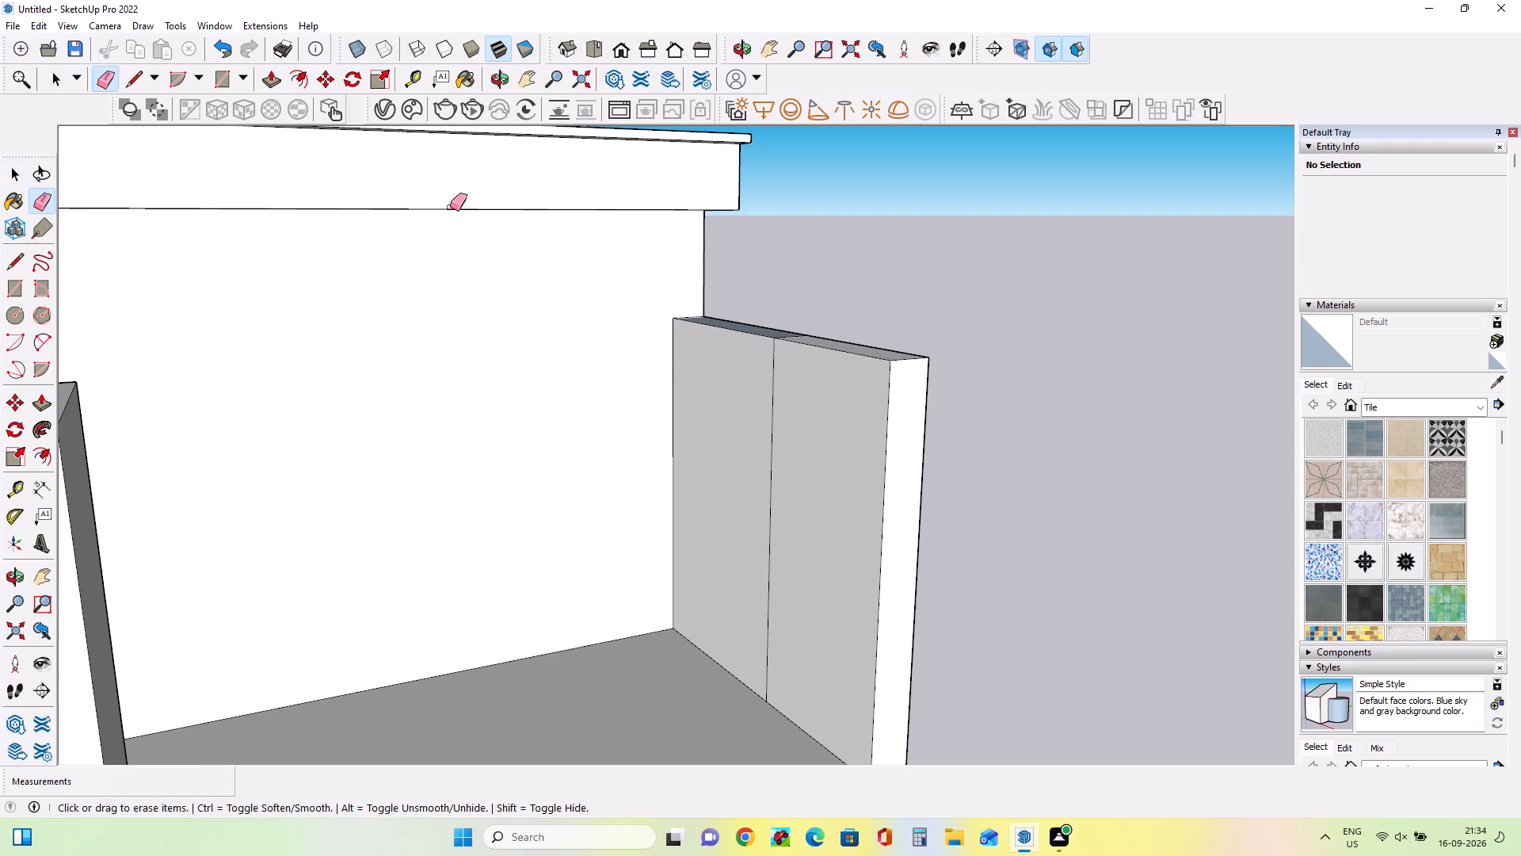
left_click(772, 426)
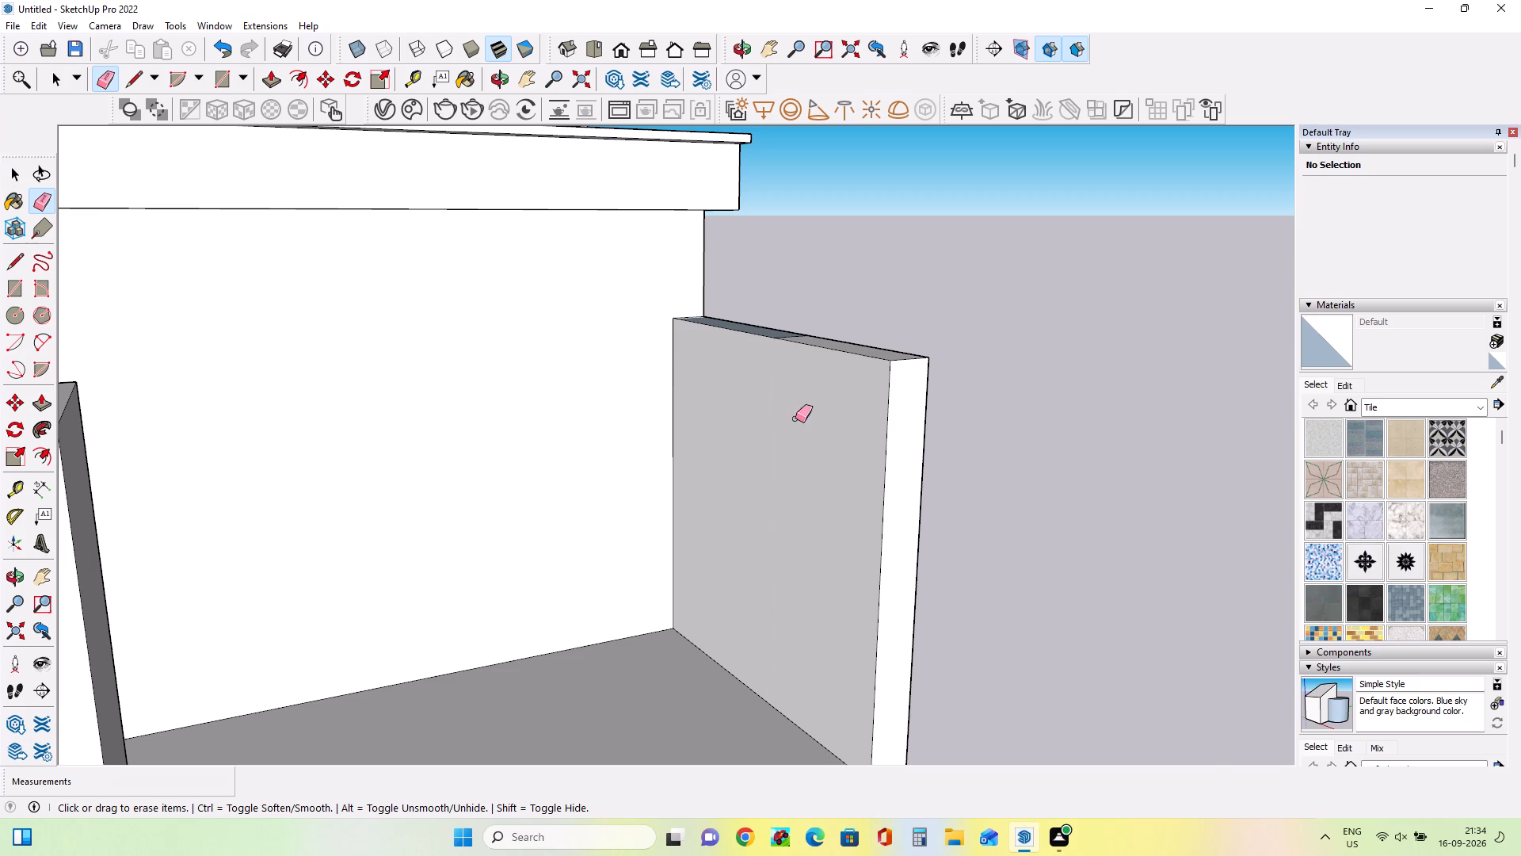
scroll(898, 382, "down", 8)
middle_click_drag(932, 441, 255, 410)
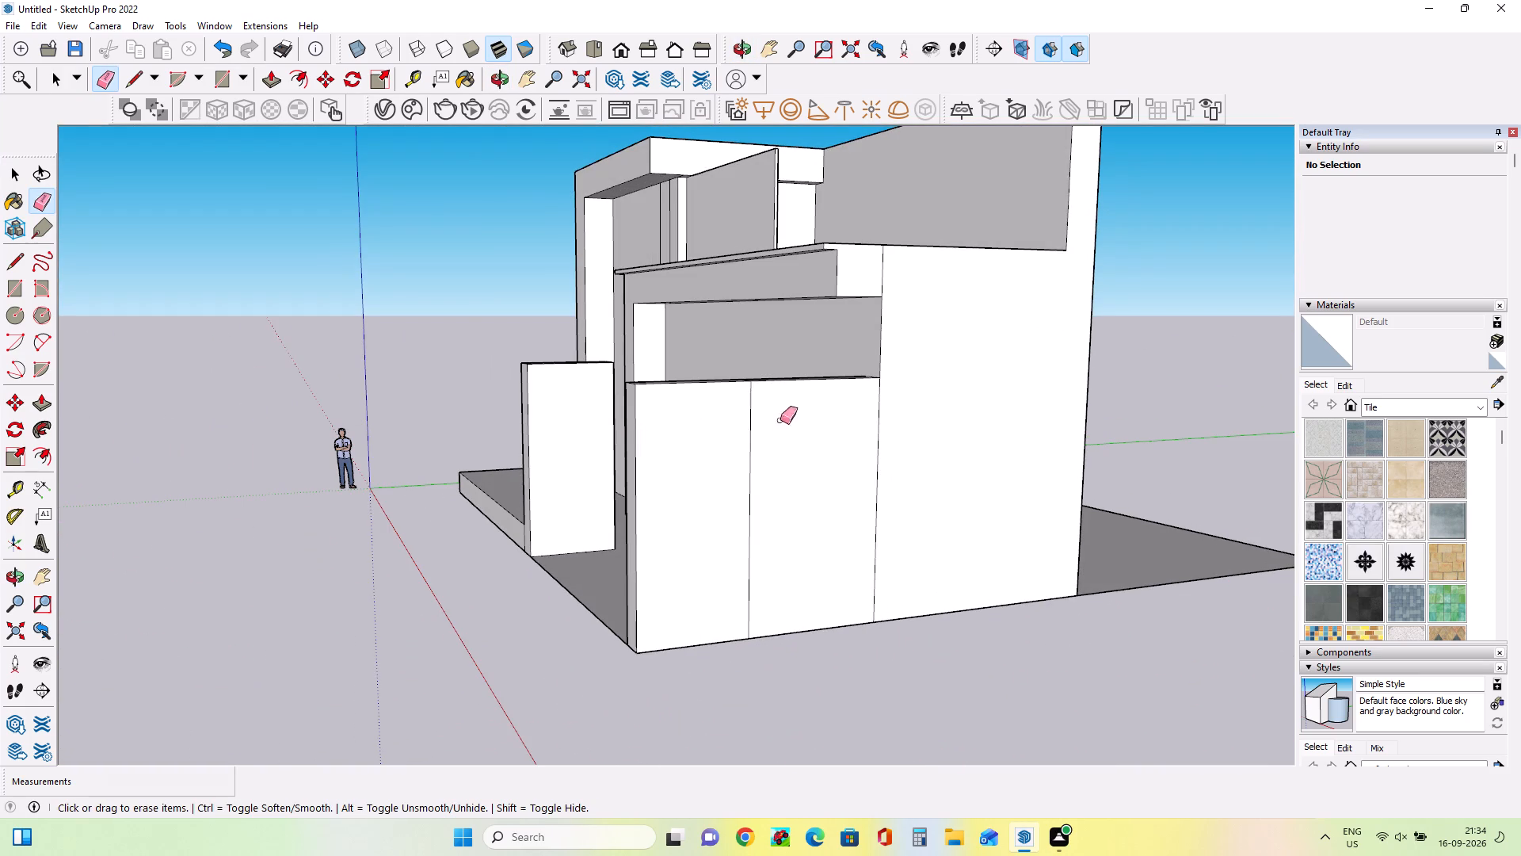
left_click(751, 460)
middle_click_drag(713, 435, 1104, 587)
middle_click_drag(702, 492, 745, 515)
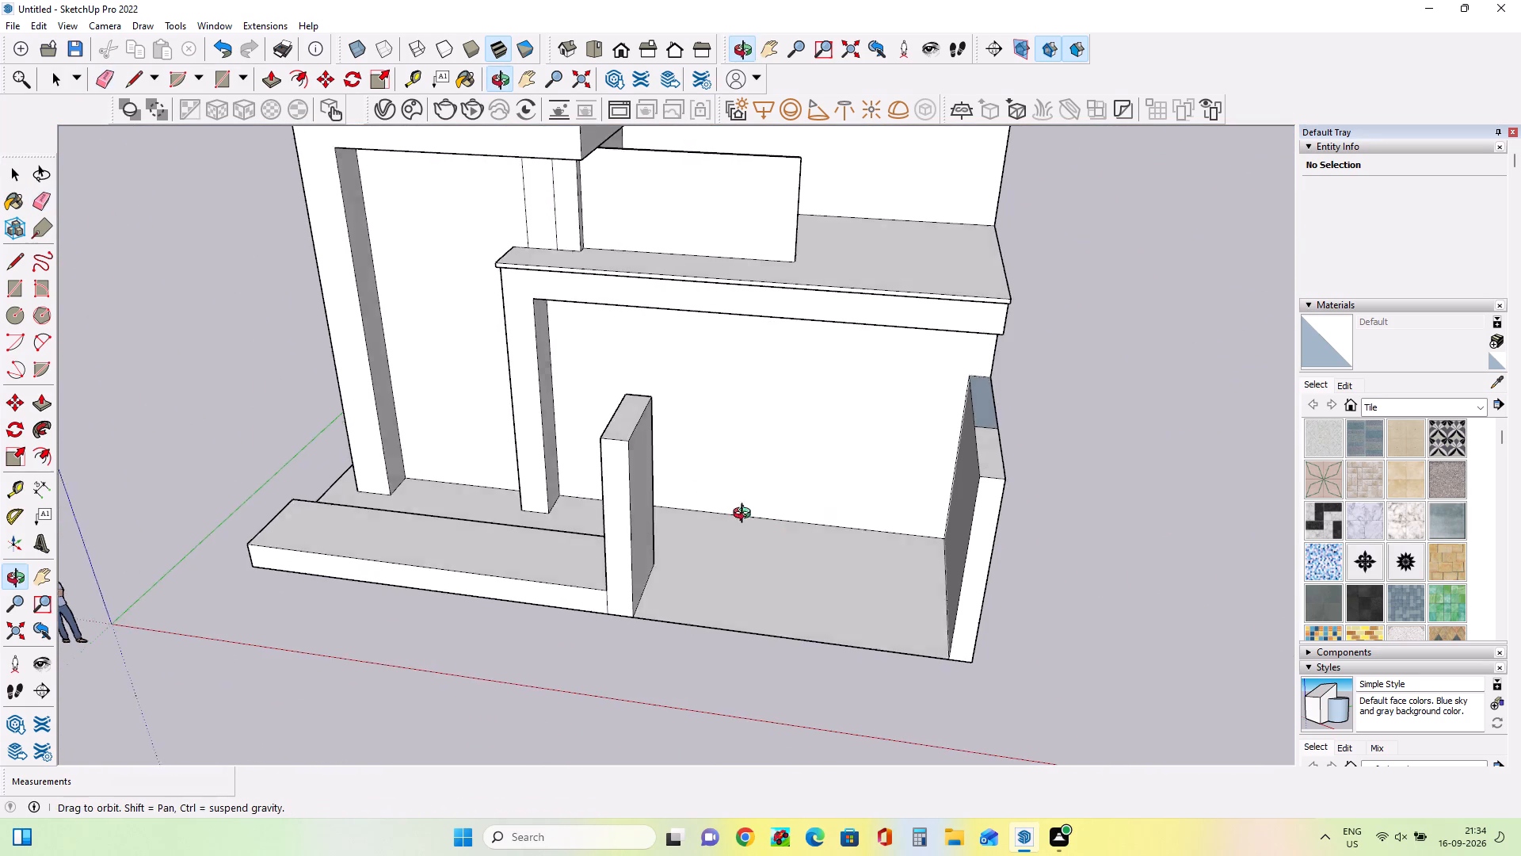
middle_click_drag(745, 515, 812, 531)
scroll(1007, 393, "up", 9)
left_click(972, 402)
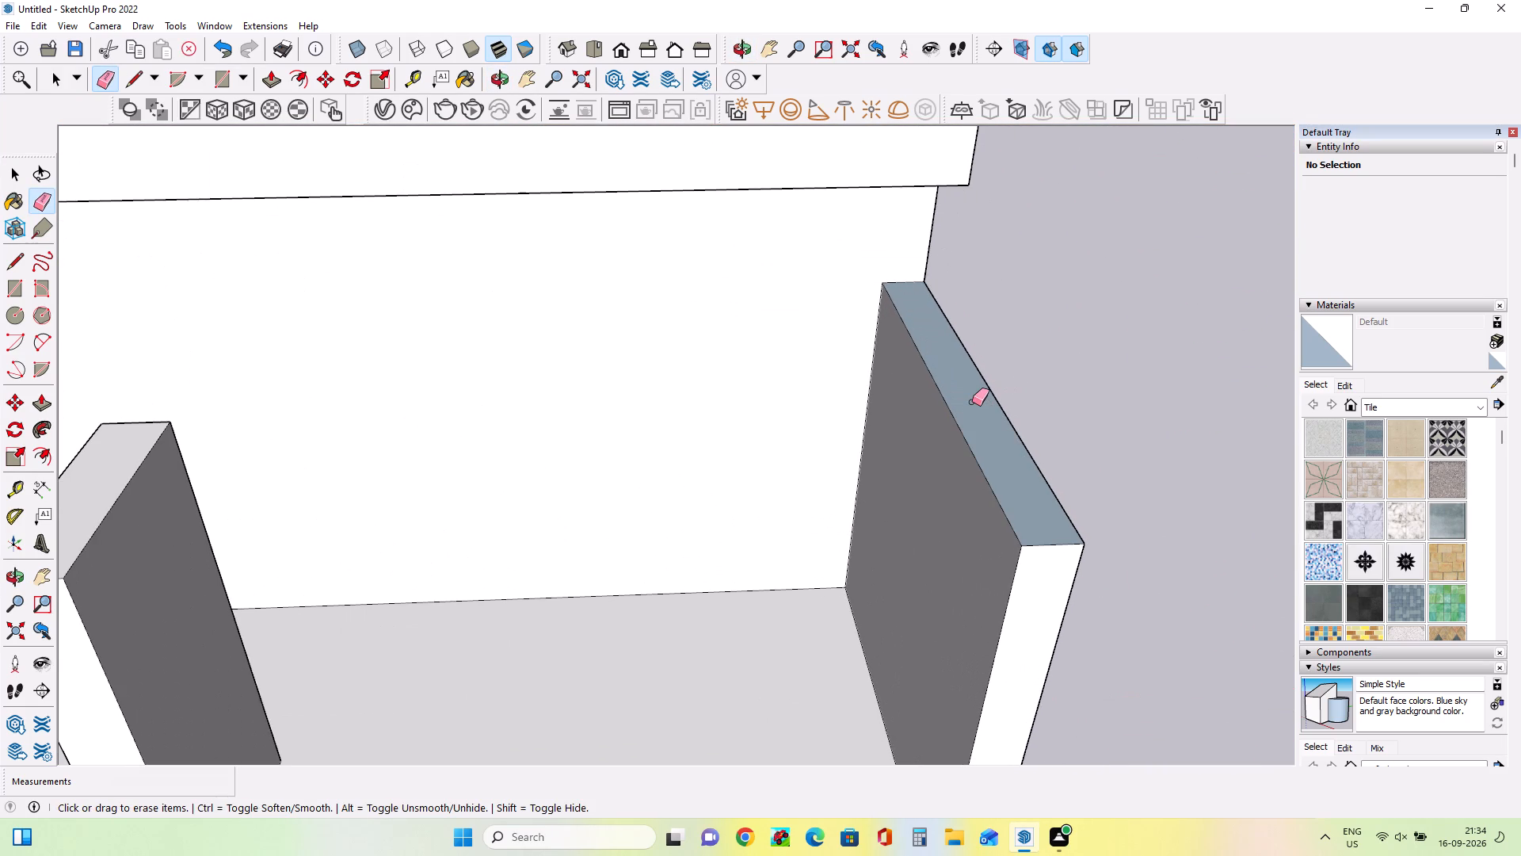
Lower the merged outer side wall's top by 1' 1 11/16".
middle_click_drag(927, 451, 982, 372)
scroll(976, 372, "down", 9)
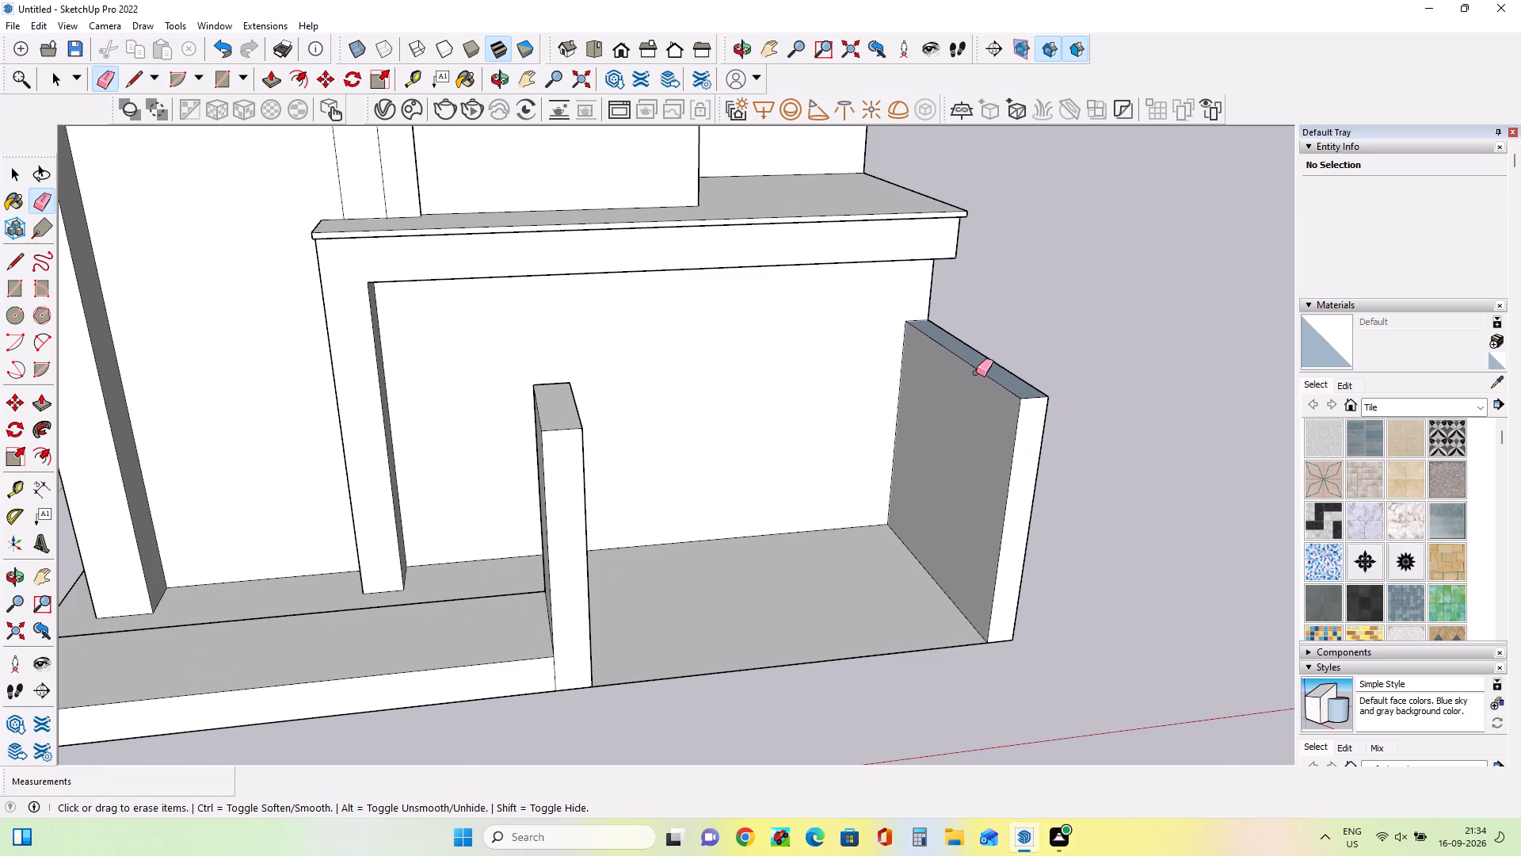
middle_click_drag(883, 555, 829, 556)
scroll(822, 528, "down", 4)
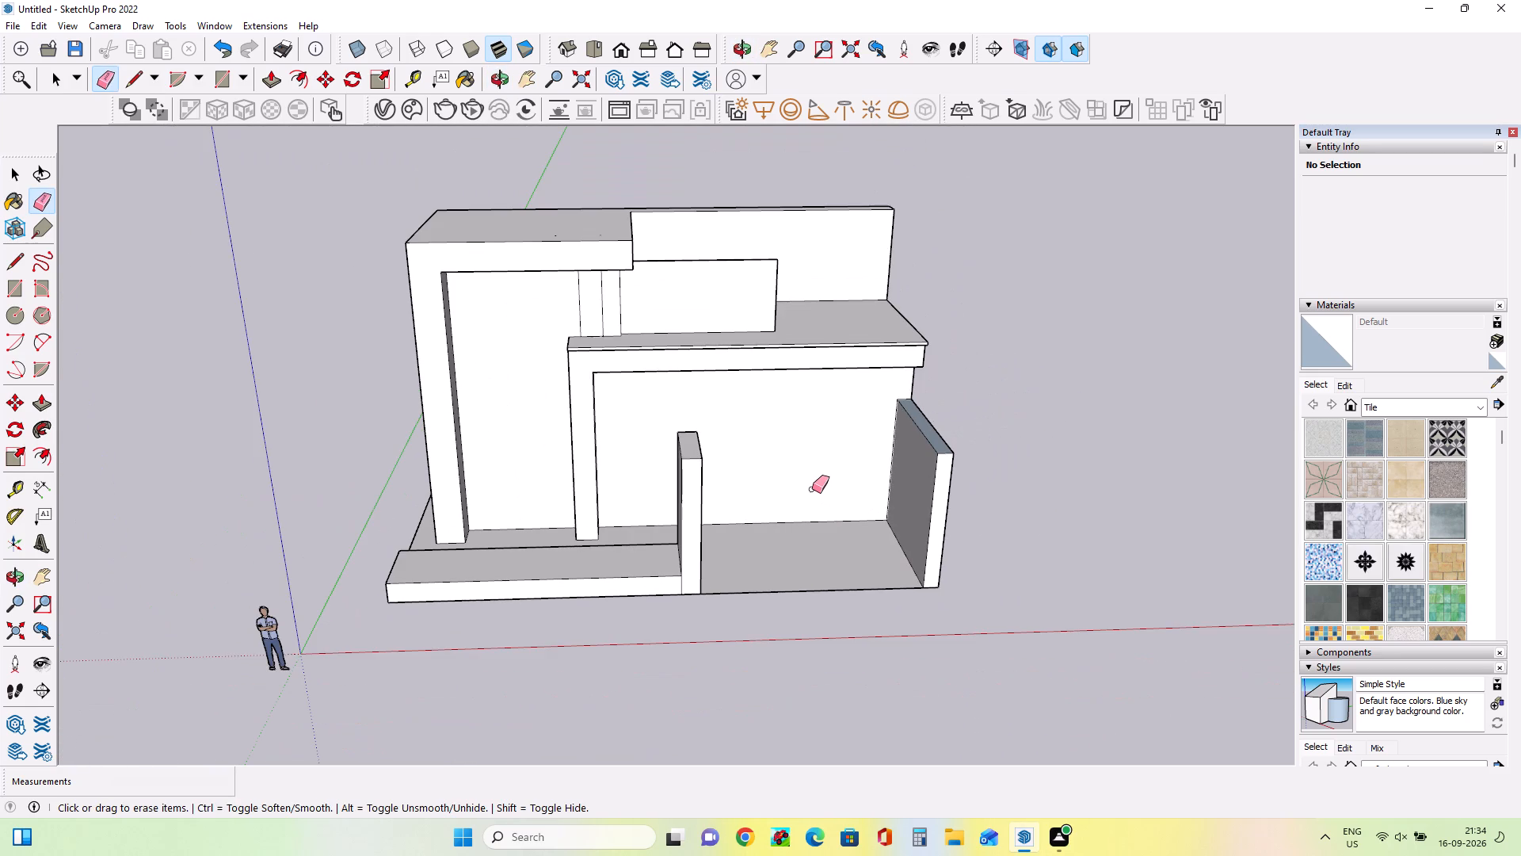
scroll(964, 441, "up", 7)
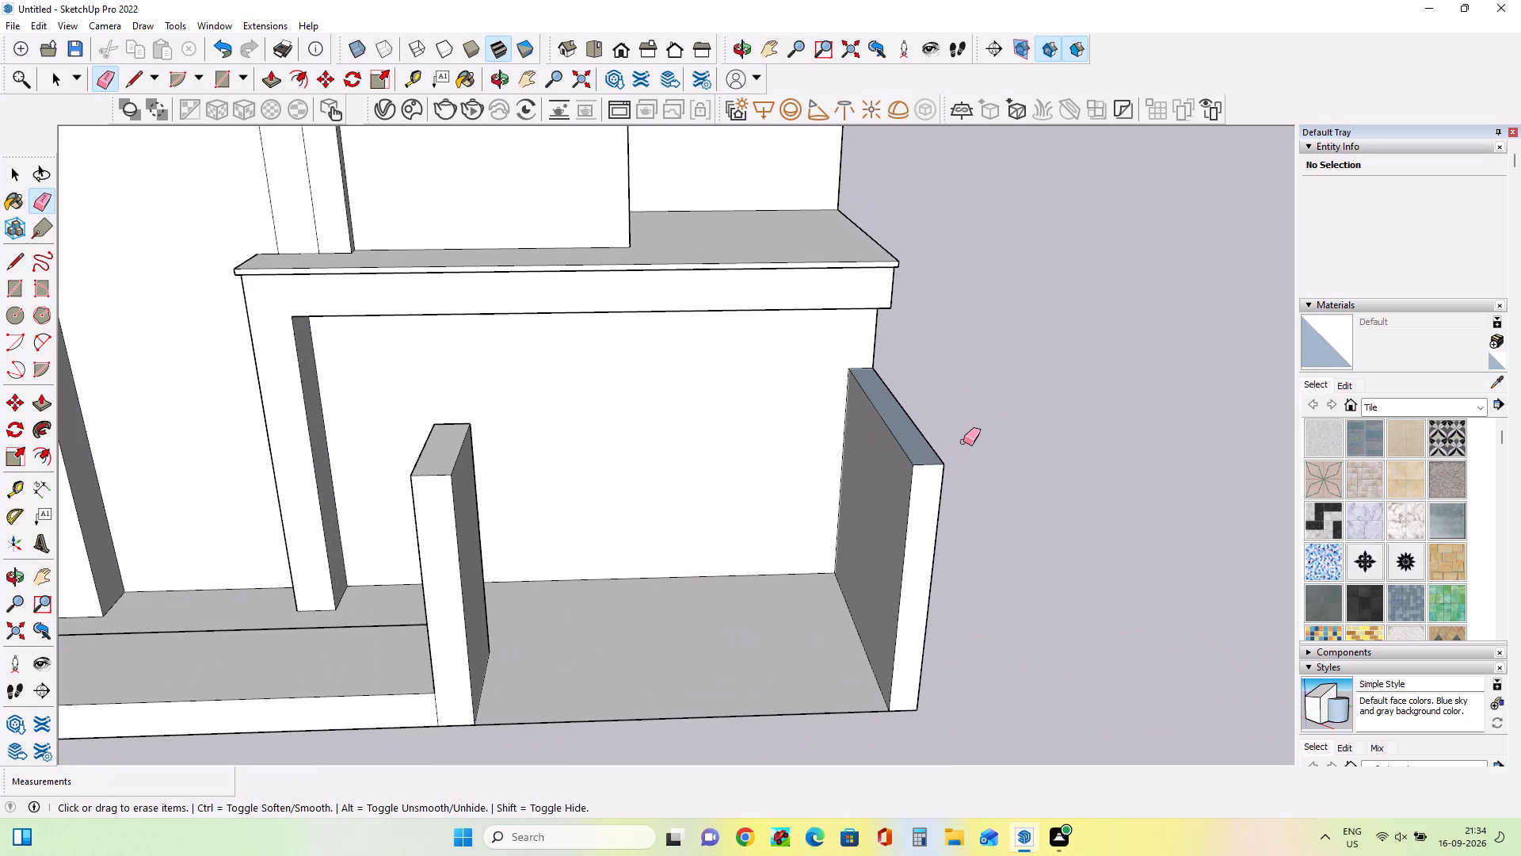
middle_click(947, 453)
scroll(946, 450, "up", 1)
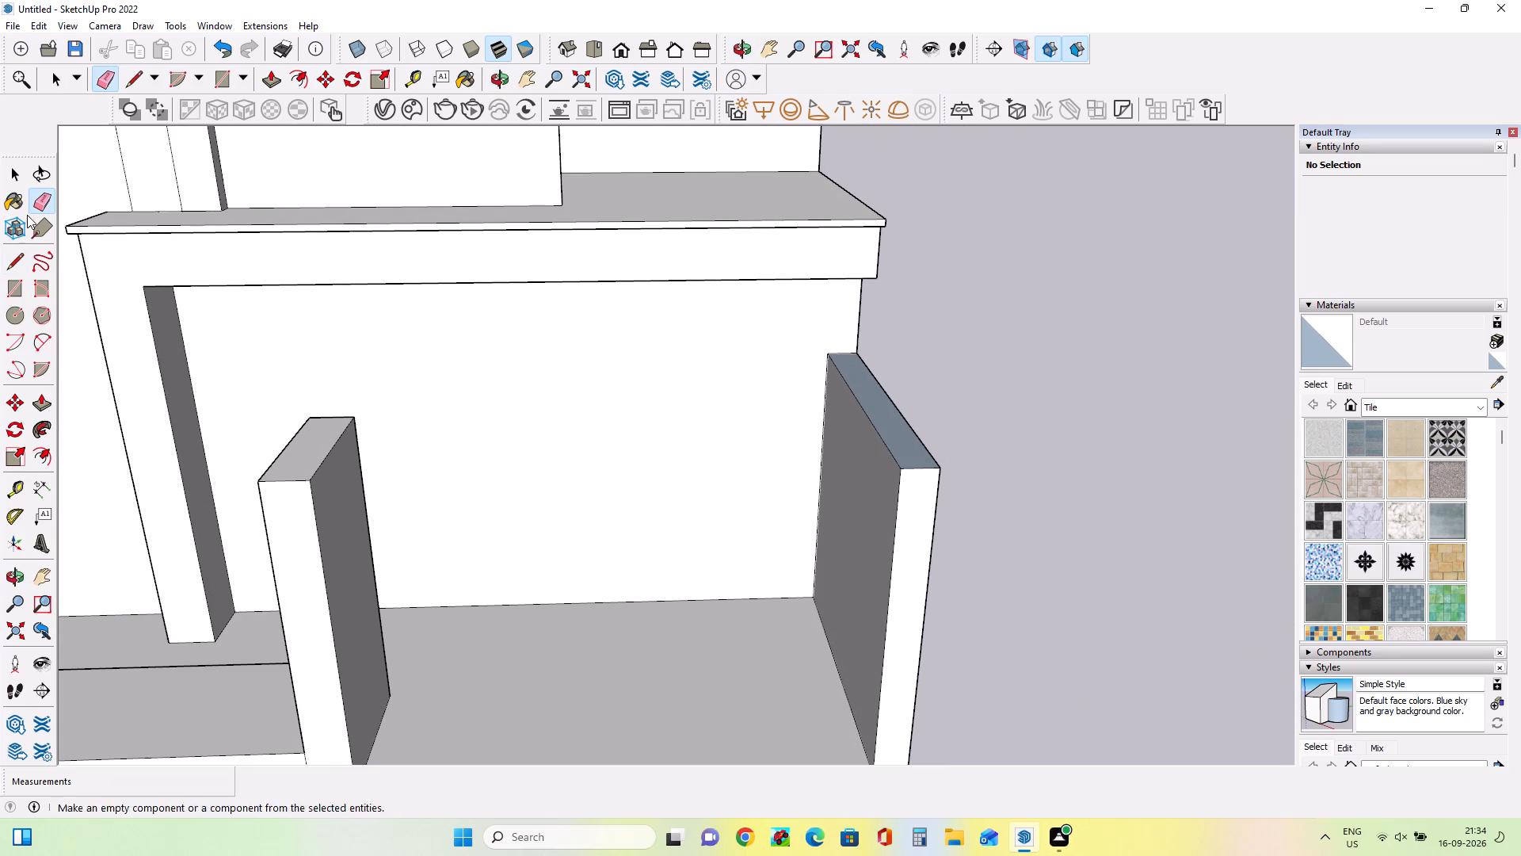
left_click(41, 412)
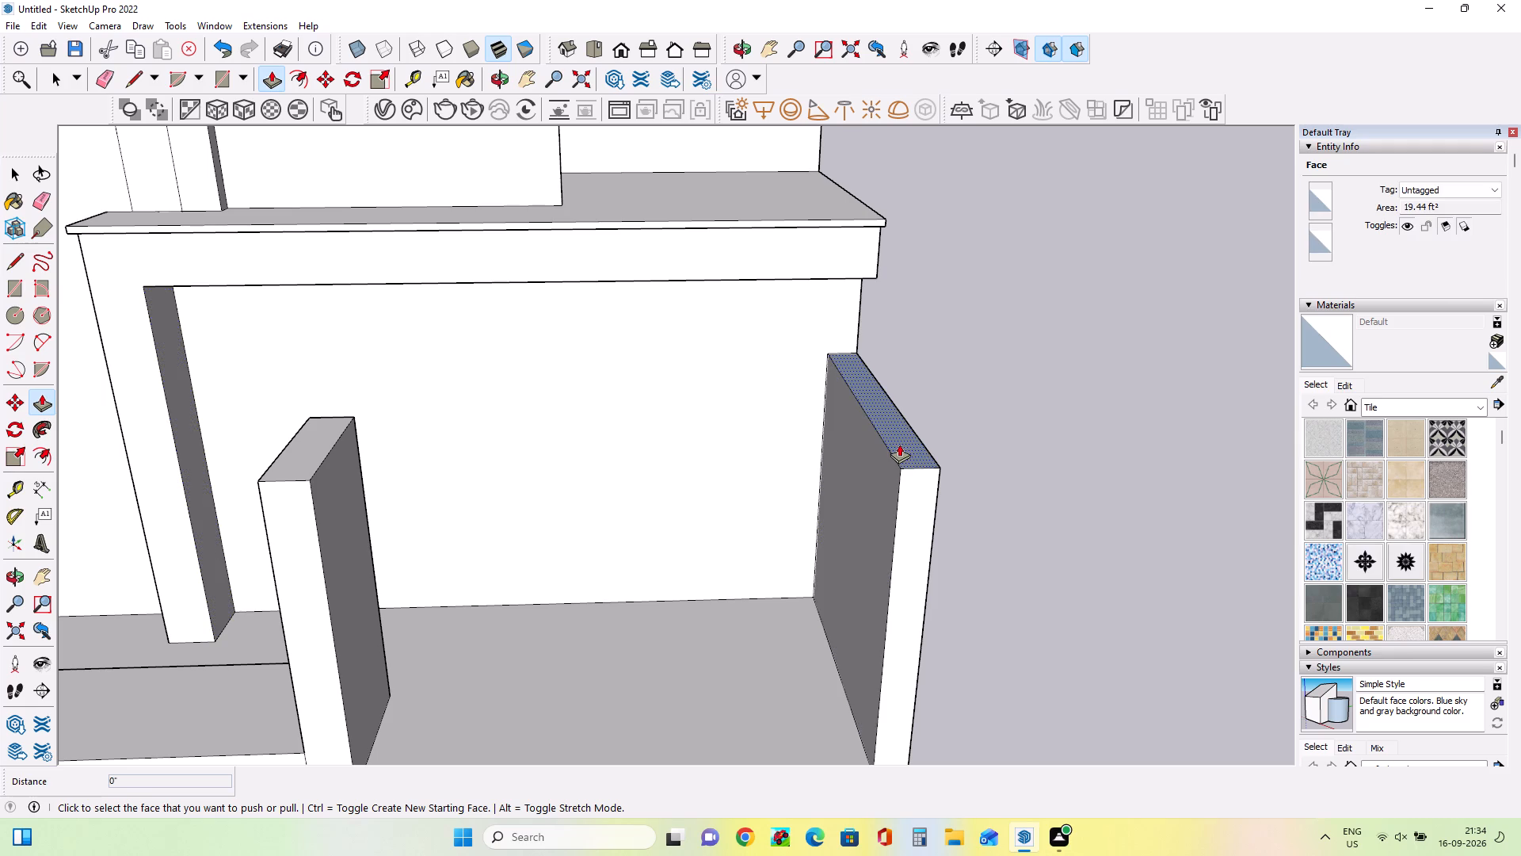
left_click(900, 444)
left_click(903, 472)
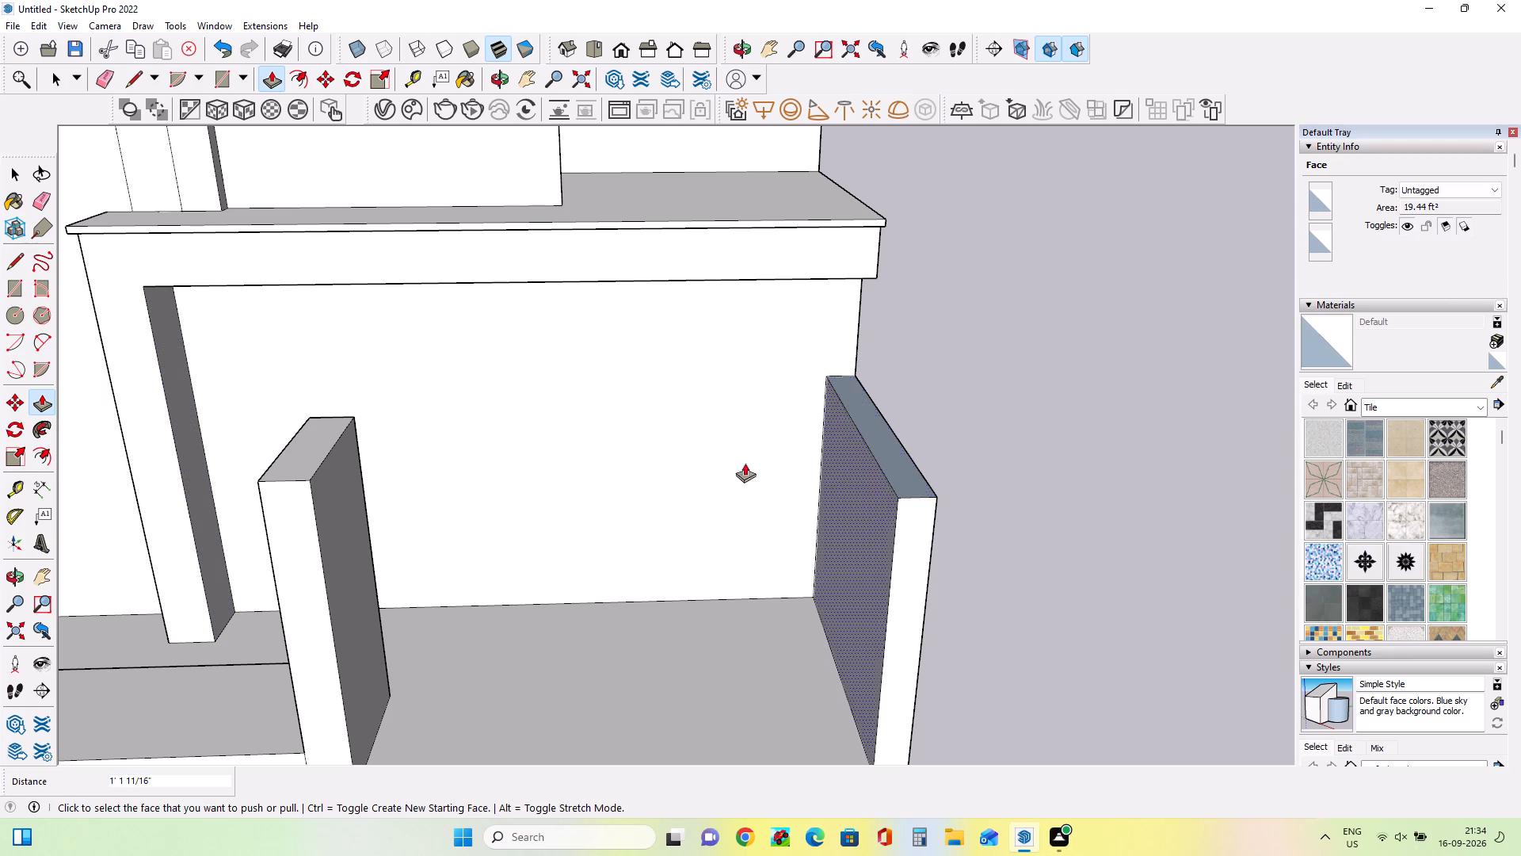
Lower the freestanding short wall's top by 1' 7 3/16".
left_click(296, 455)
left_click(304, 495)
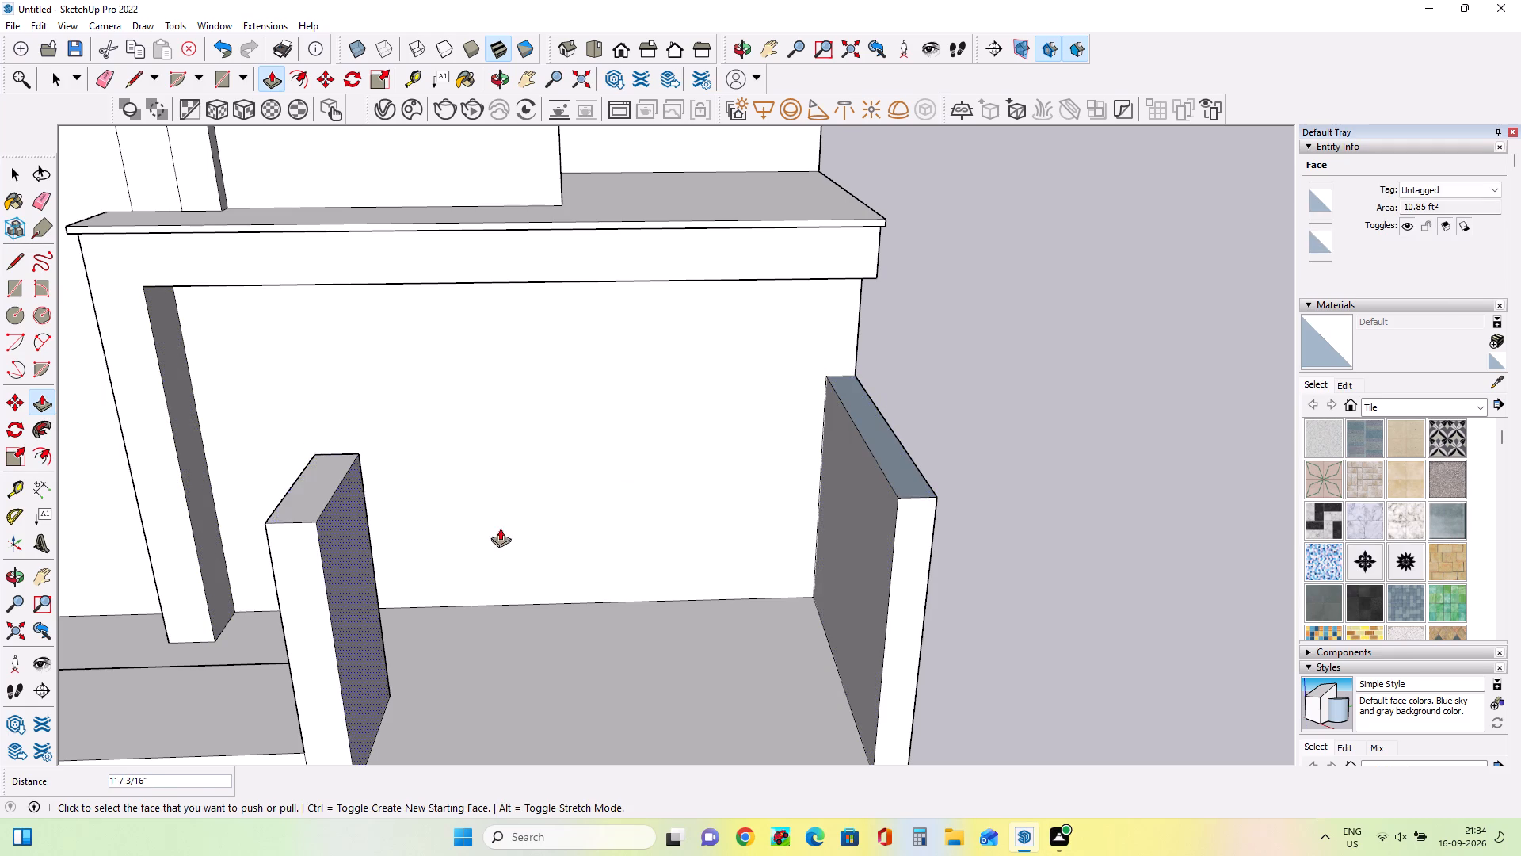
Lower the outer side wall's top by a further 11 11/16" or so.
middle_click_drag(650, 498, 695, 411)
scroll(694, 410, "down", 4)
middle_click_drag(693, 411, 696, 457)
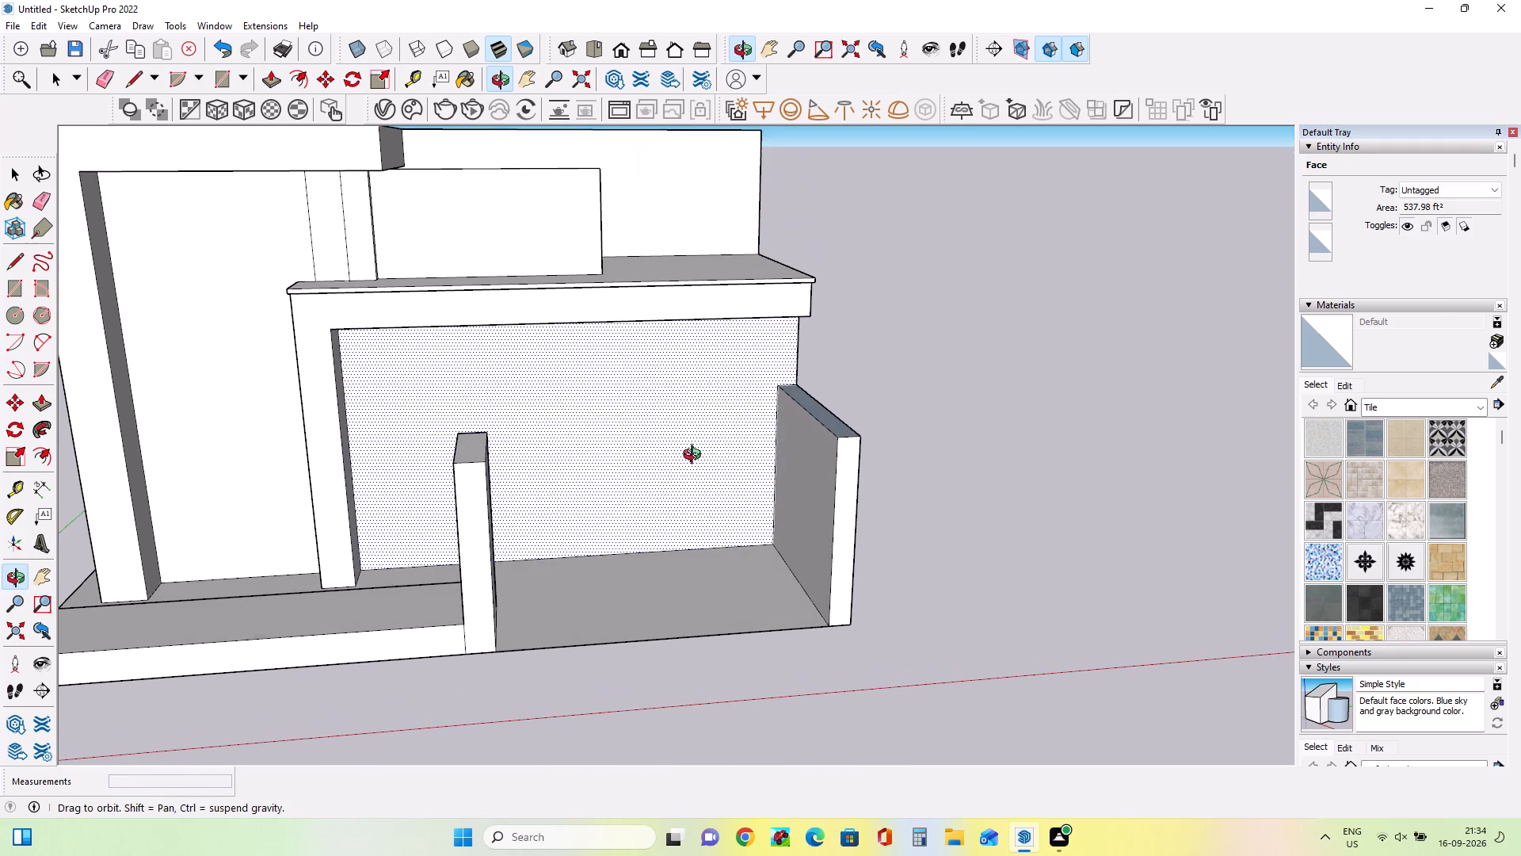
middle_click_drag(696, 457, 695, 457)
left_click(838, 422)
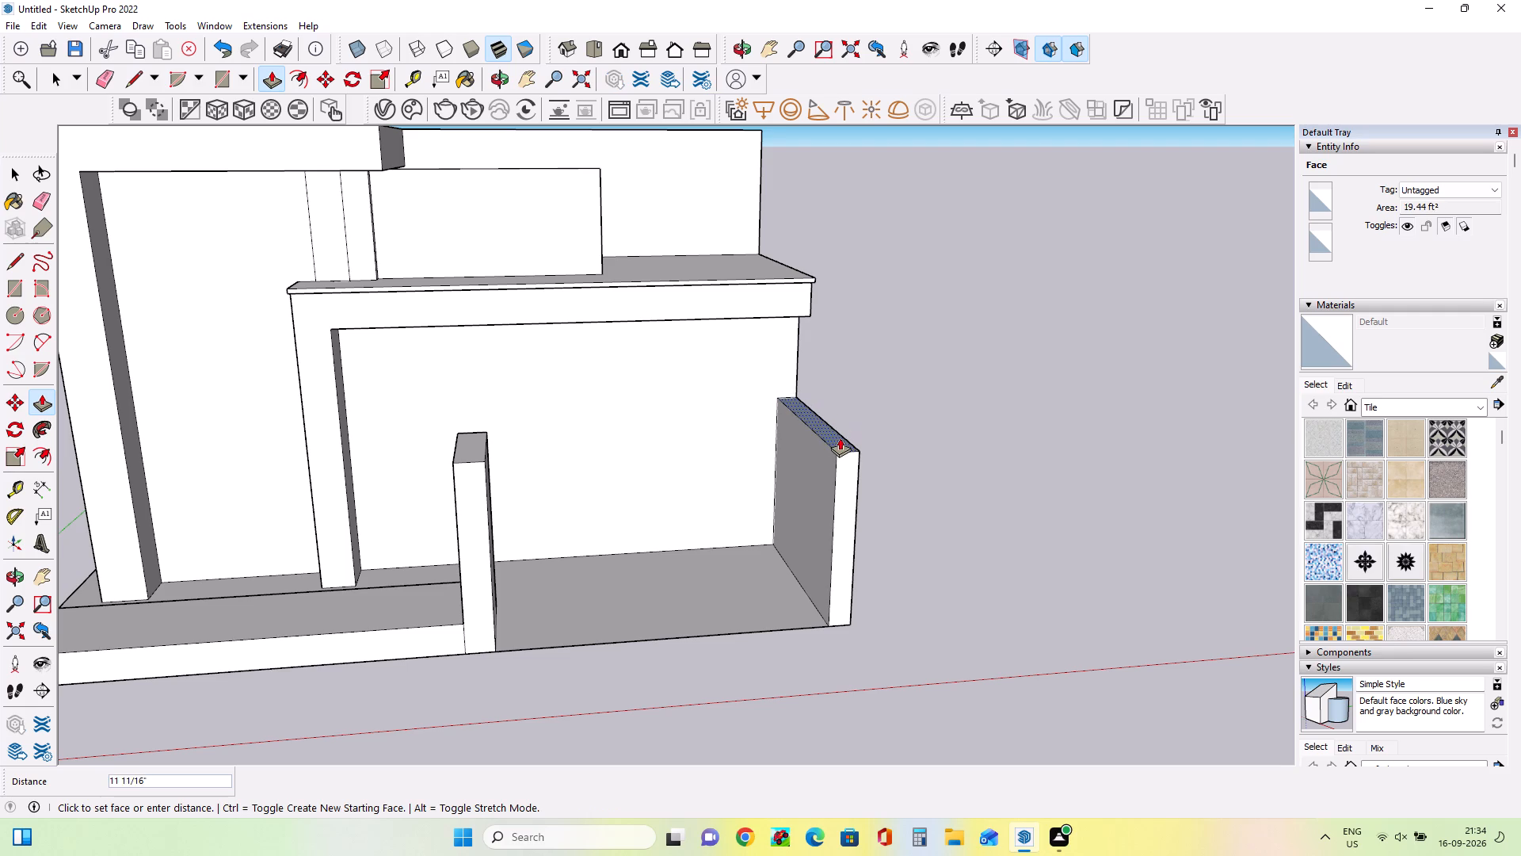
left_click(840, 438)
Lower the freestanding short wall's top about 1' 15/16" and raise it 6 3/16", level with the outer side wall's top.
left_click(469, 449)
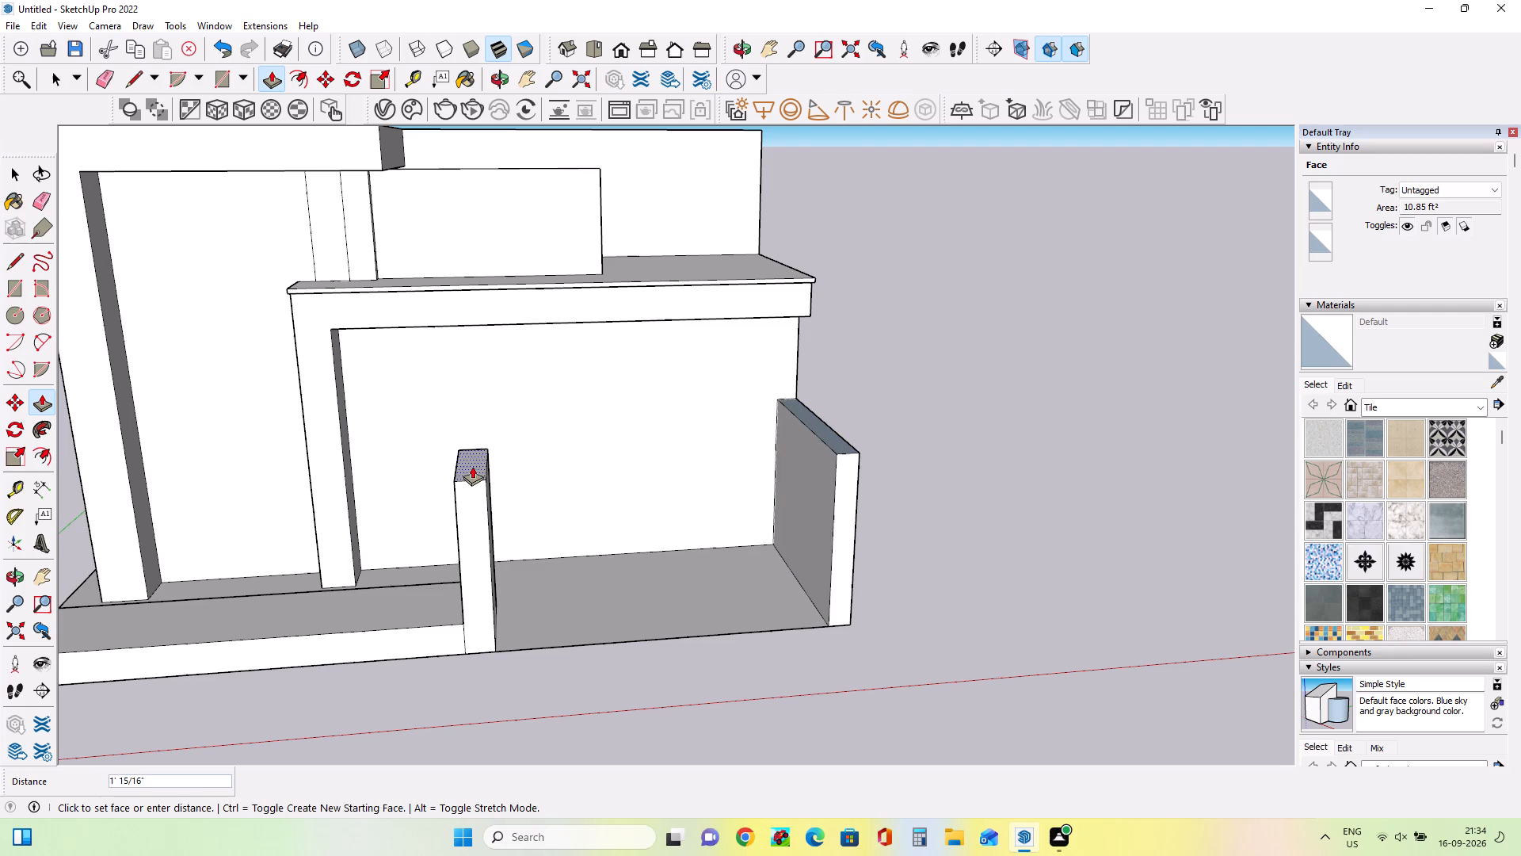
left_click(472, 466)
left_click(482, 458)
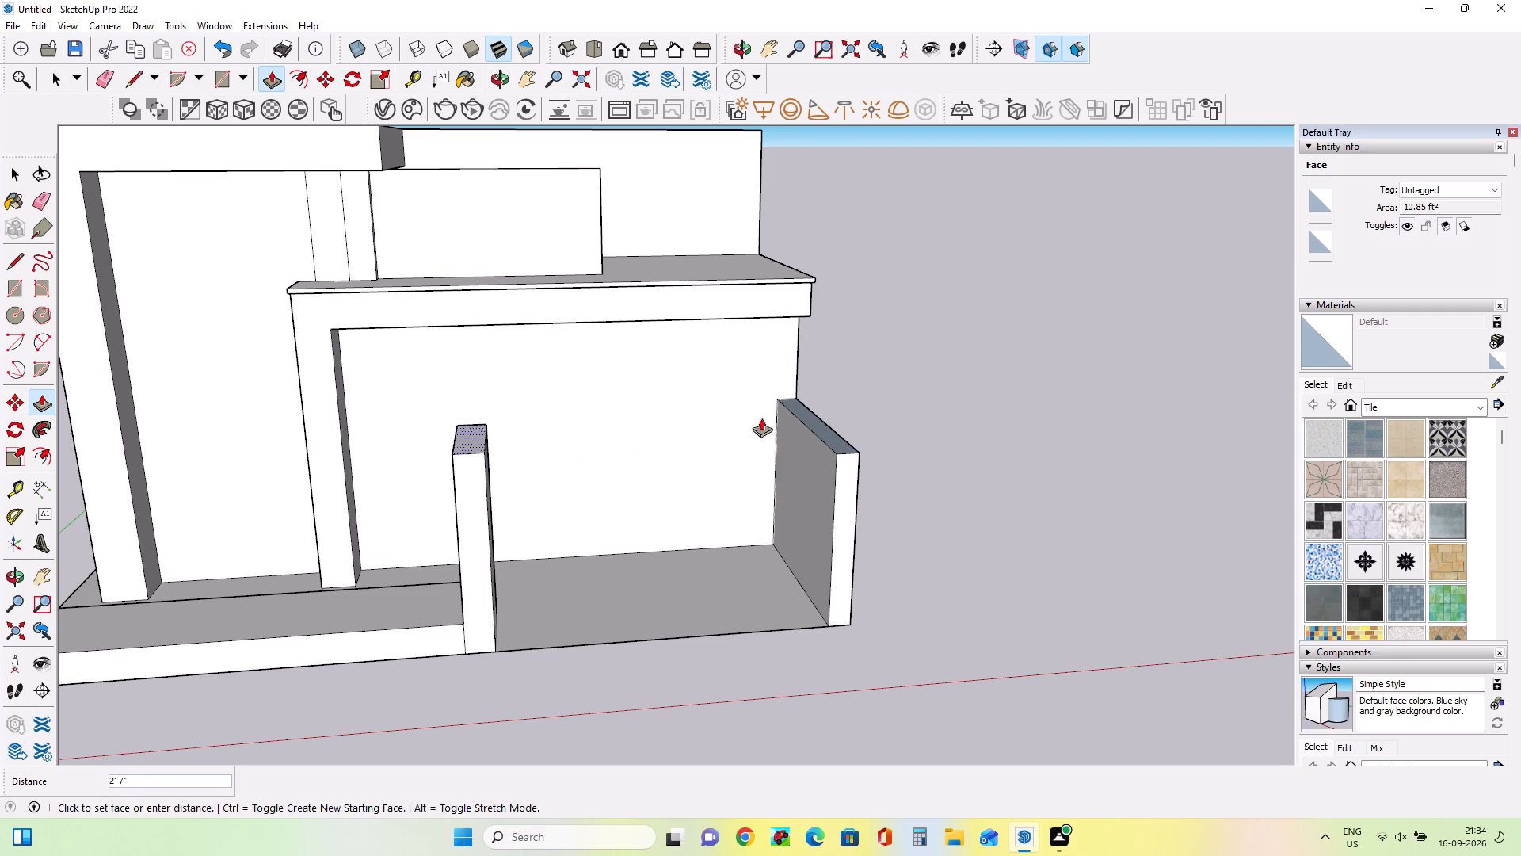
left_click(841, 441)
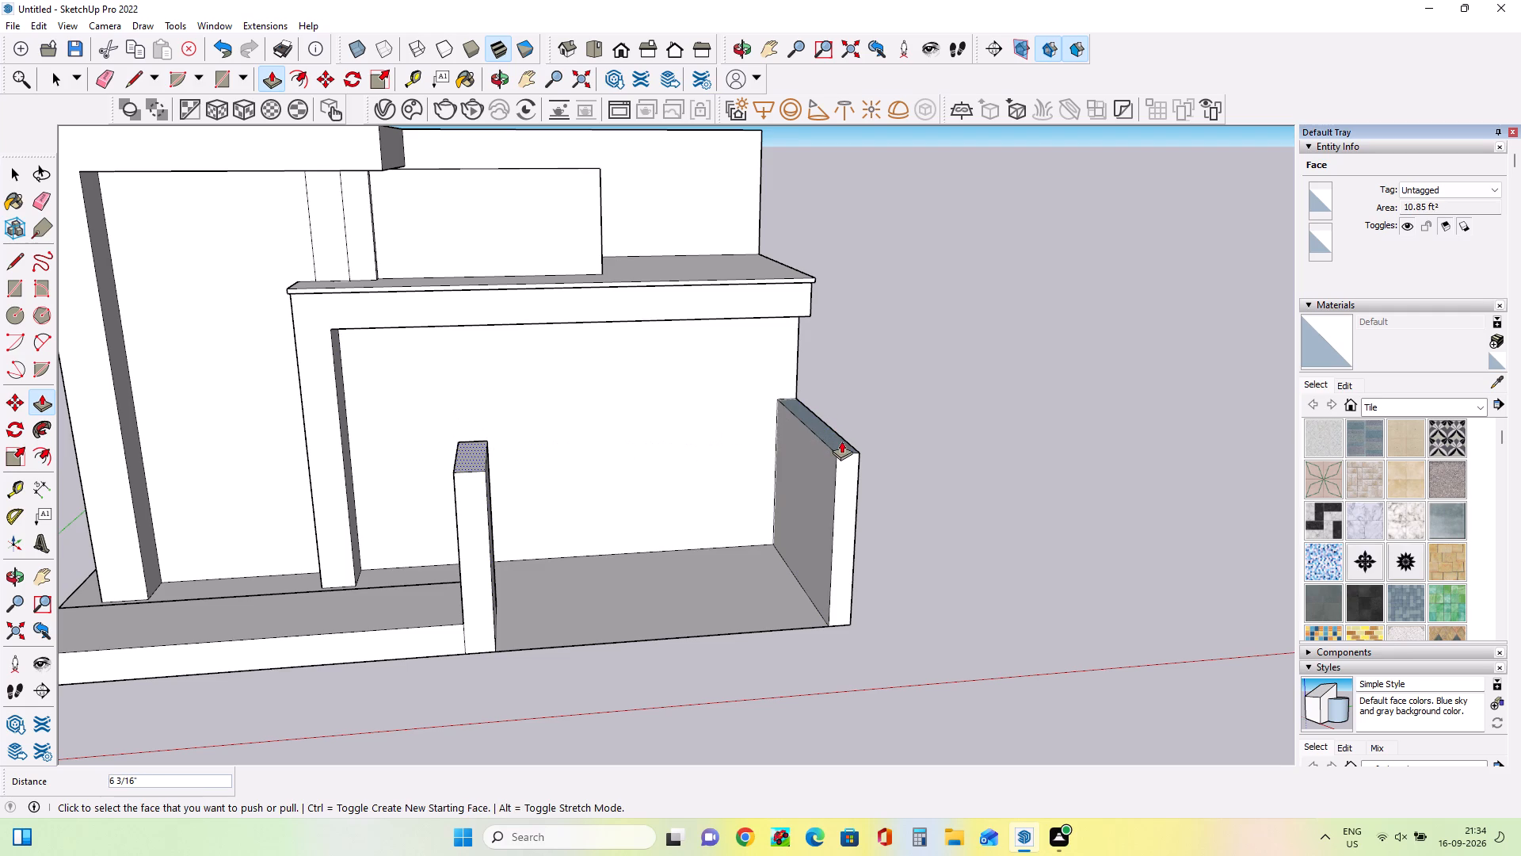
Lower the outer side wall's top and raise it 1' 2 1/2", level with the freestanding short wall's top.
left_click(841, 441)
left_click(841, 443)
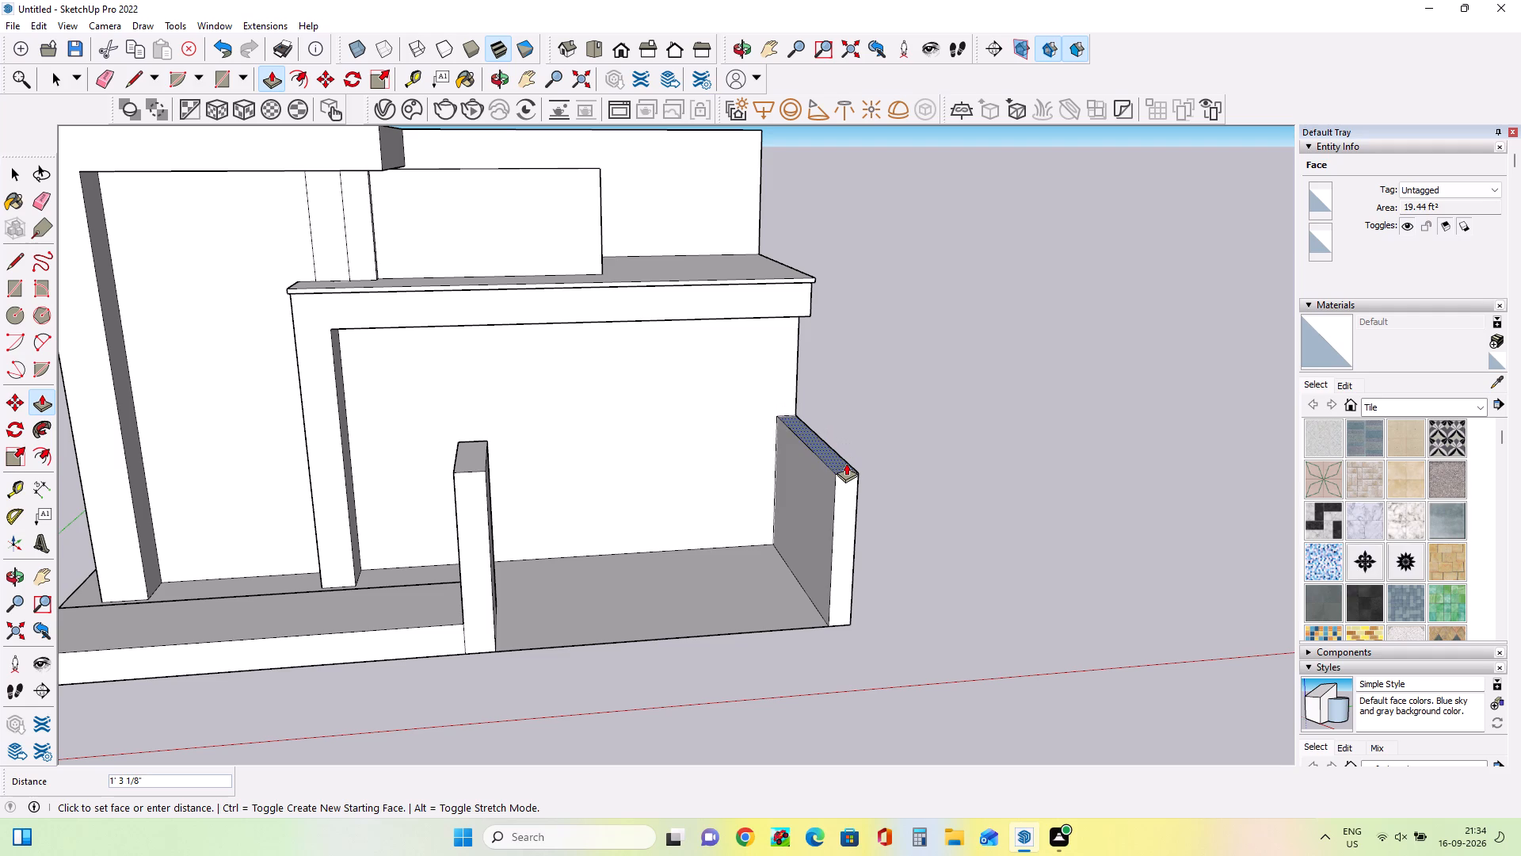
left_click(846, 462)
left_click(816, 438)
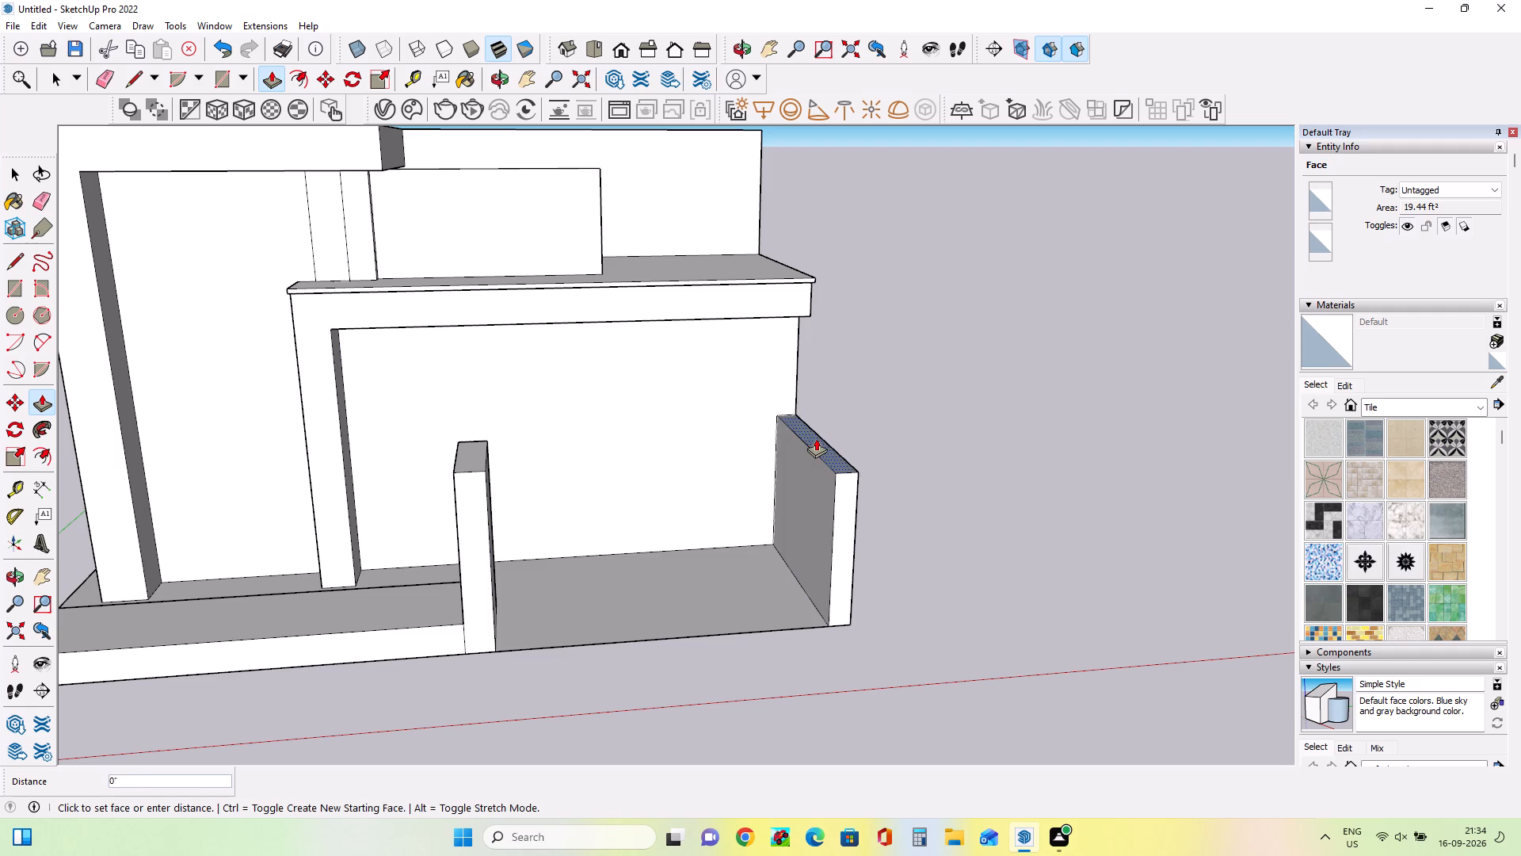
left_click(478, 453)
Lower the freestanding short wall's top in successive pushes, starting at about 4 1/4" and ending with 7 15/16".
left_click(479, 460)
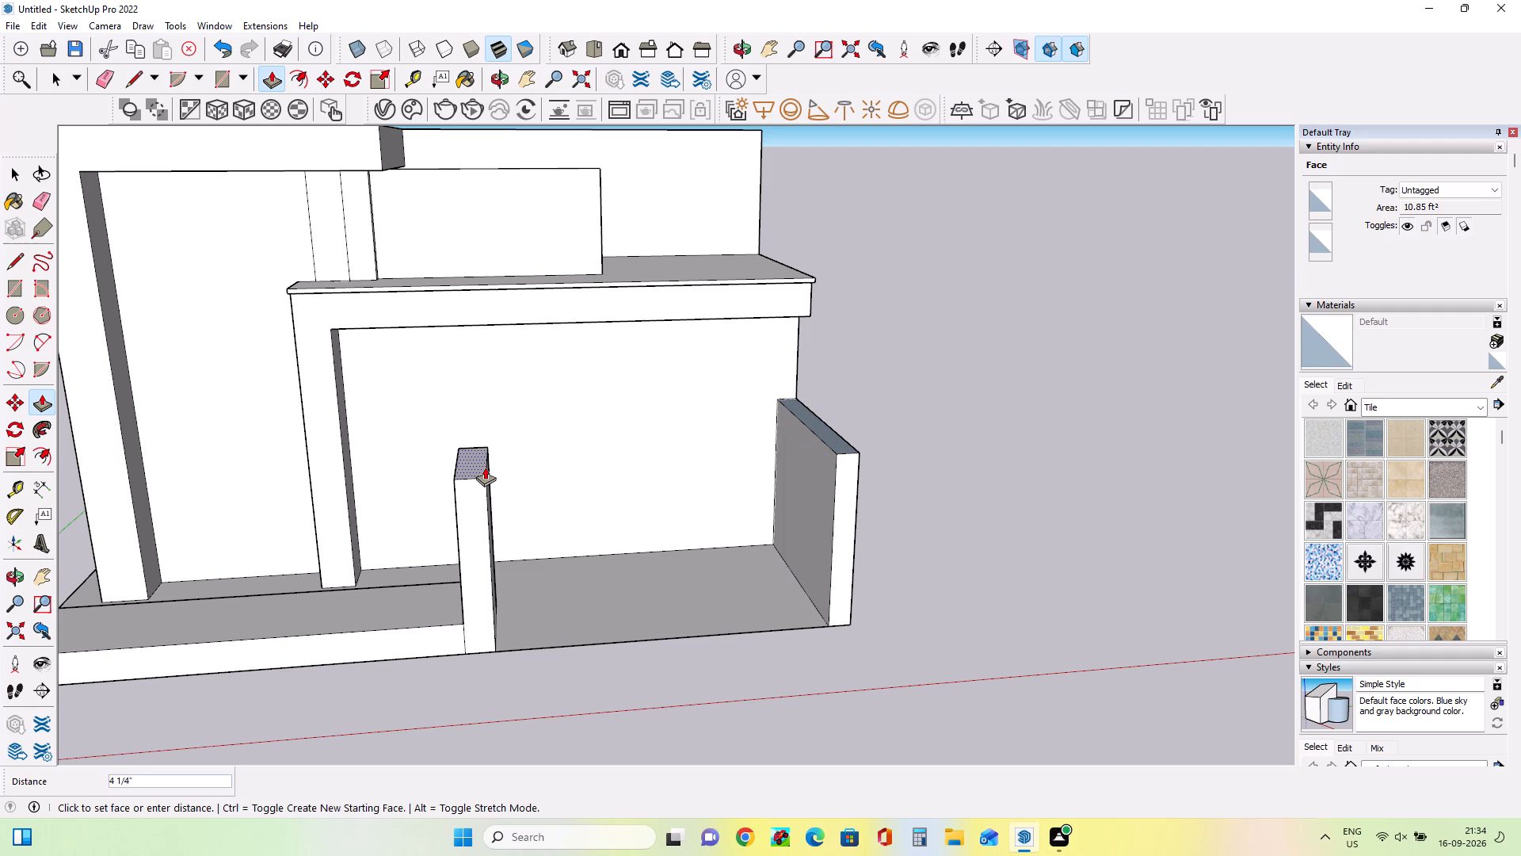
left_click(486, 468)
left_click(472, 461)
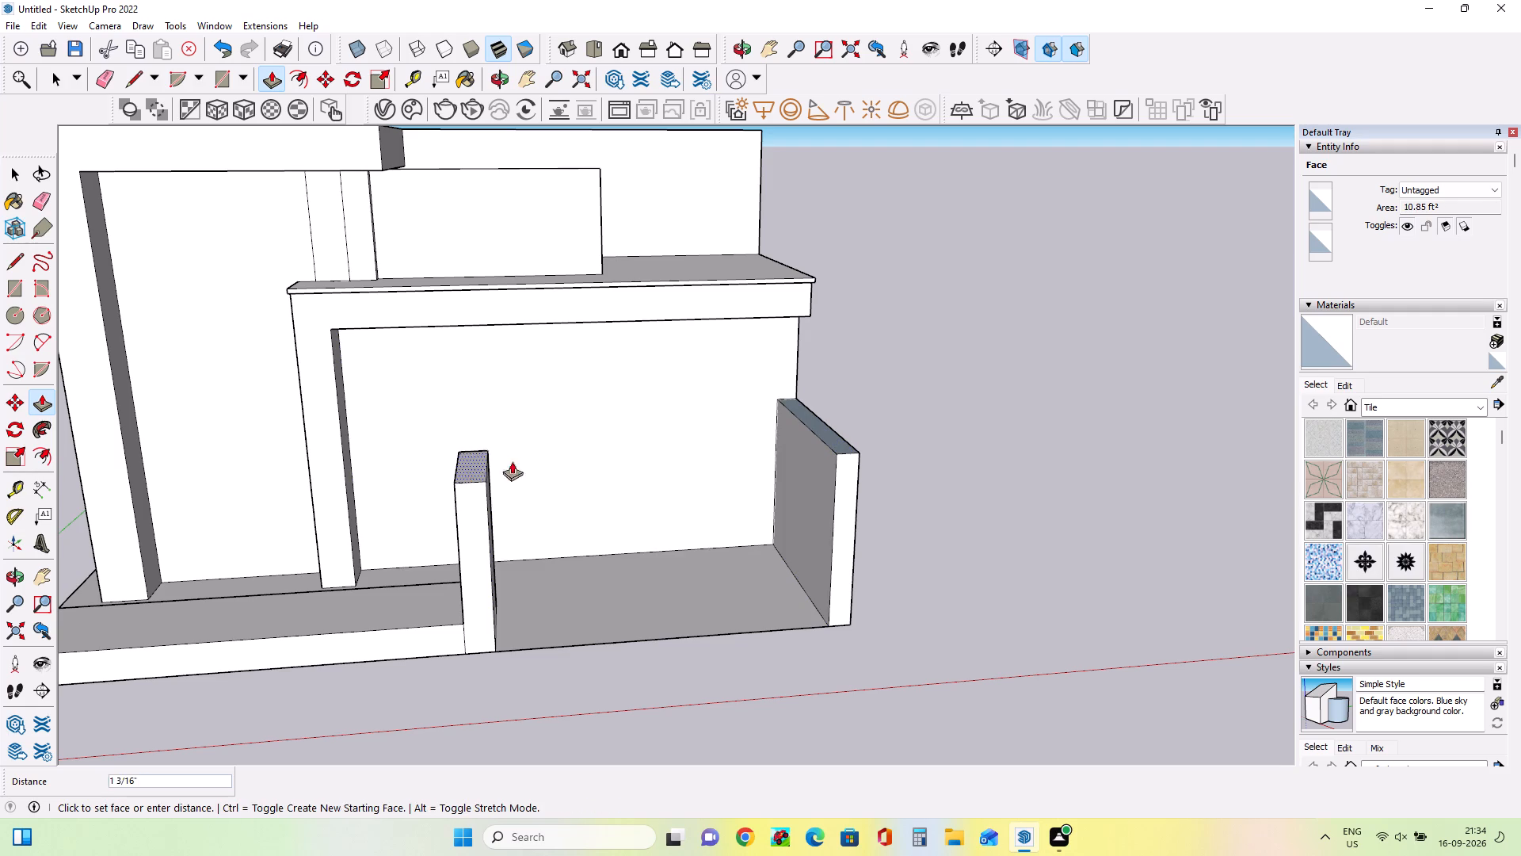
left_click(477, 472)
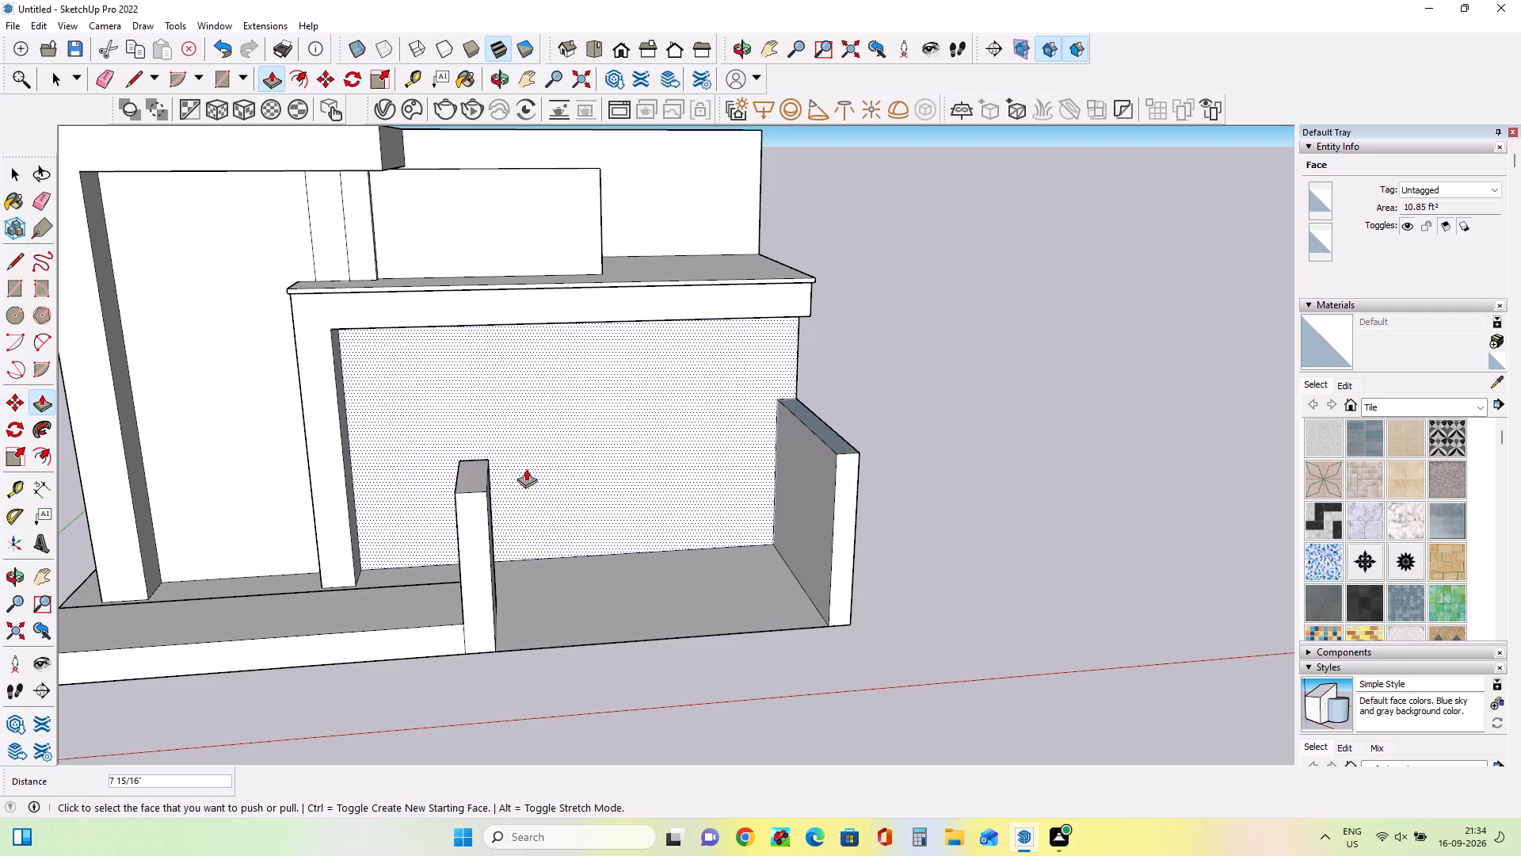
Lower the outer side wall's top by 5 1/4".
left_click(832, 428)
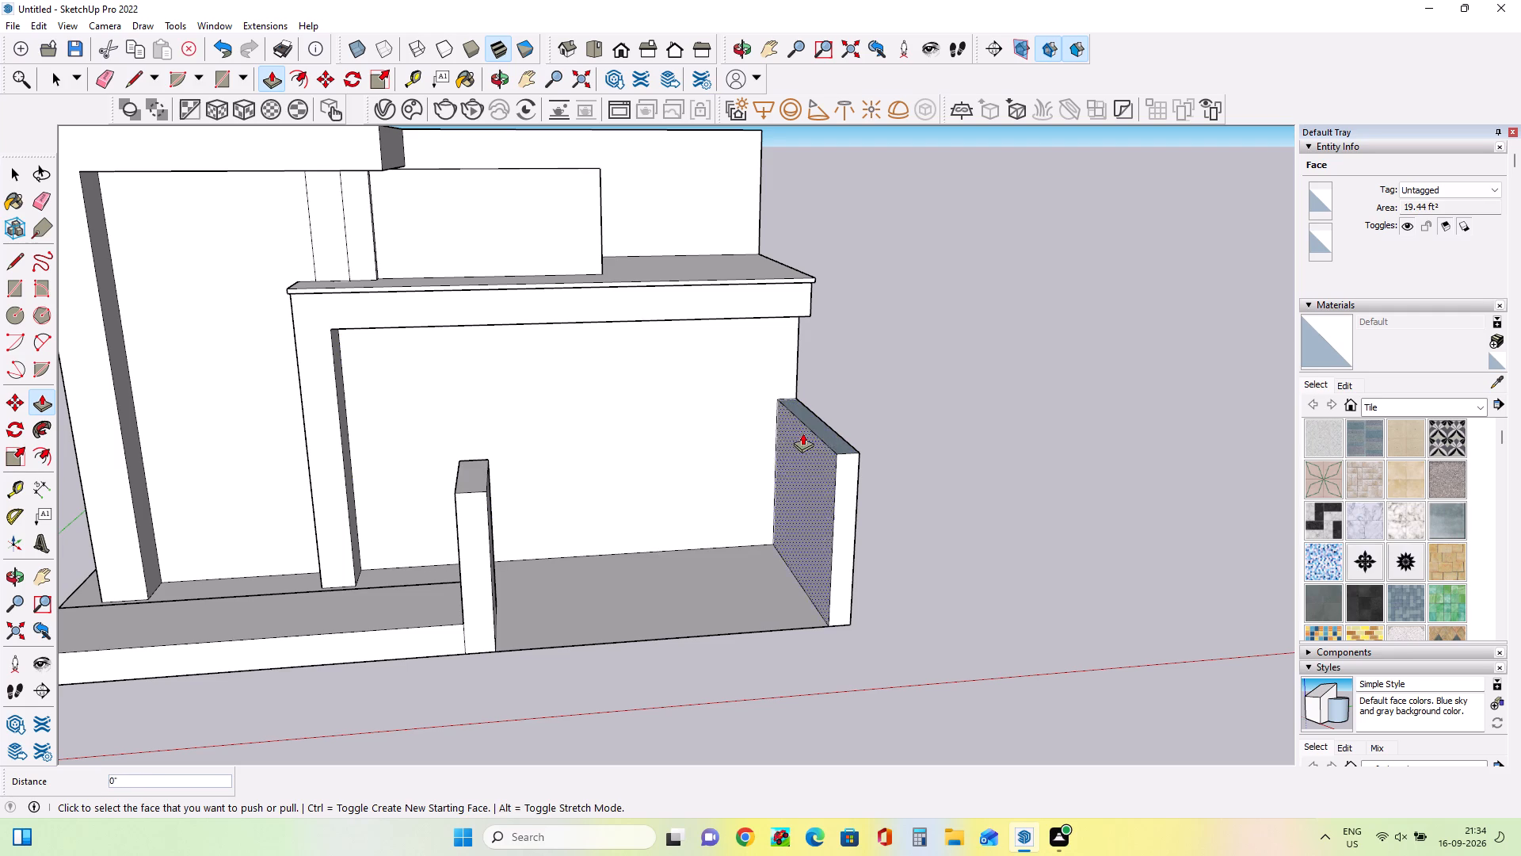
left_click(828, 432)
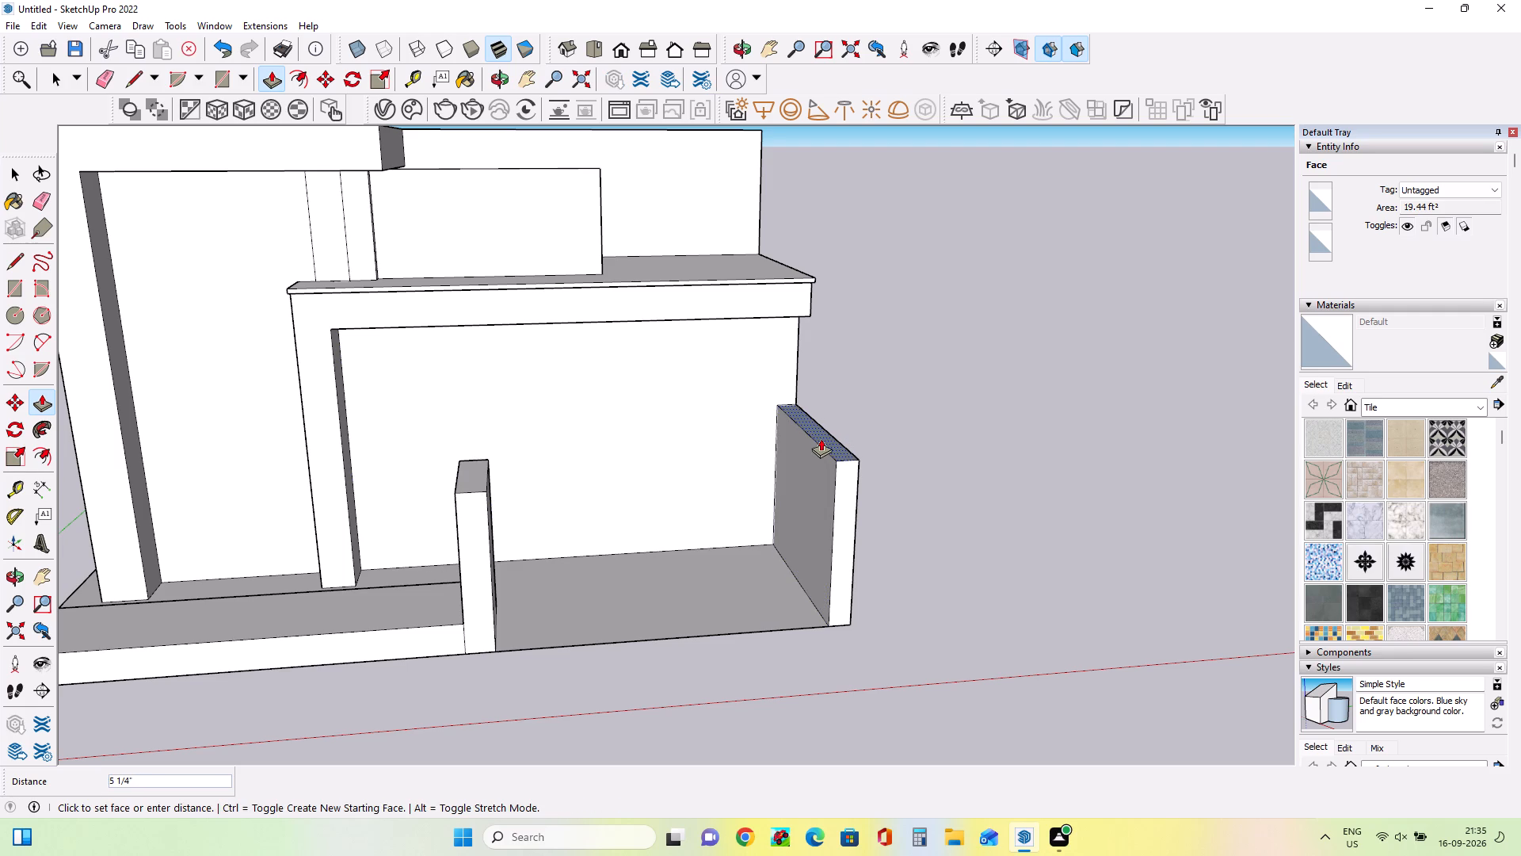
left_click(821, 438)
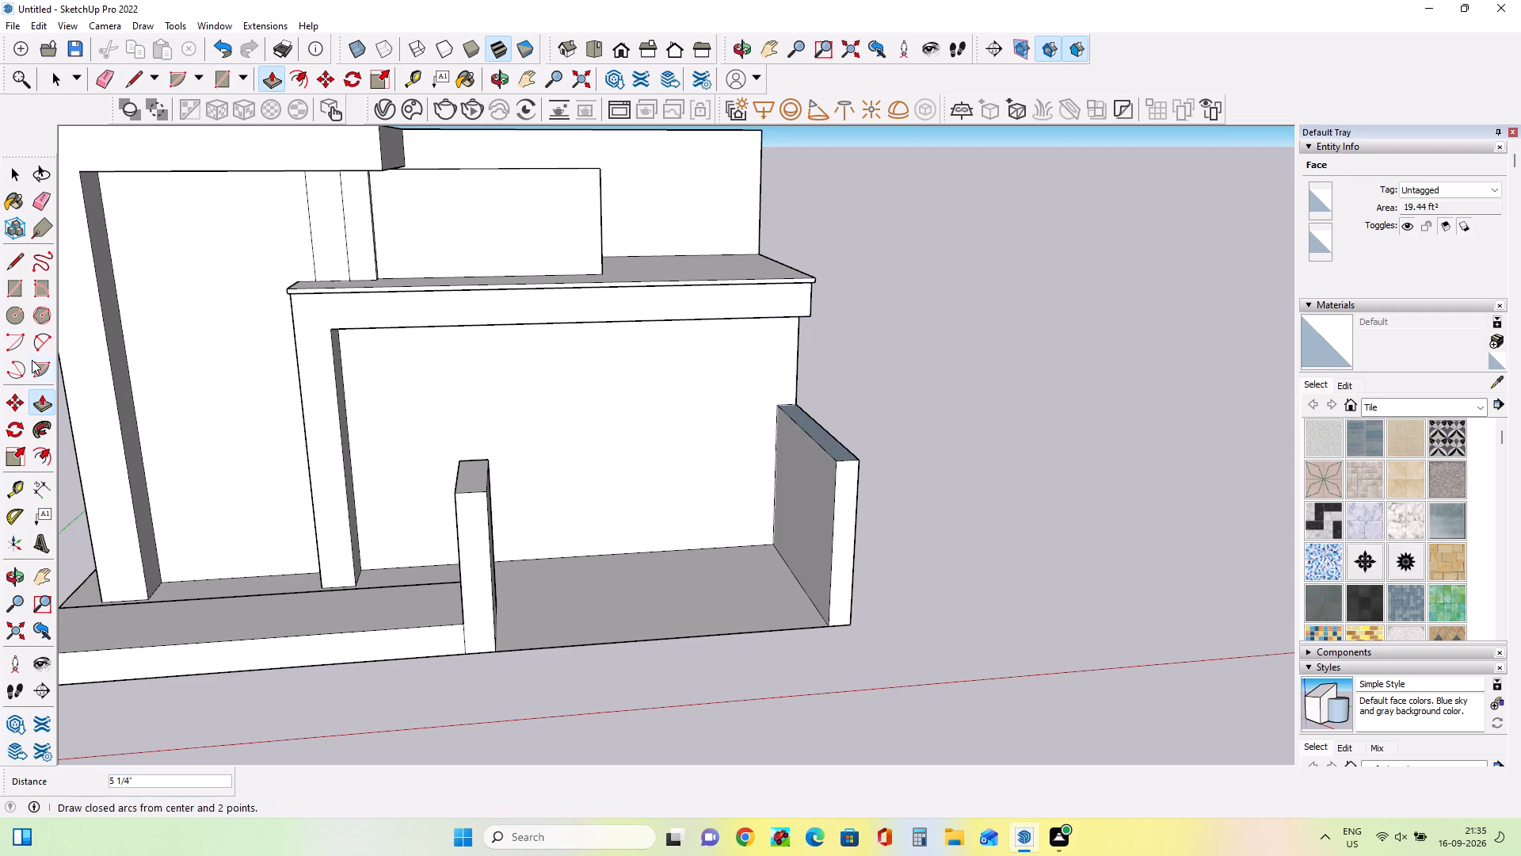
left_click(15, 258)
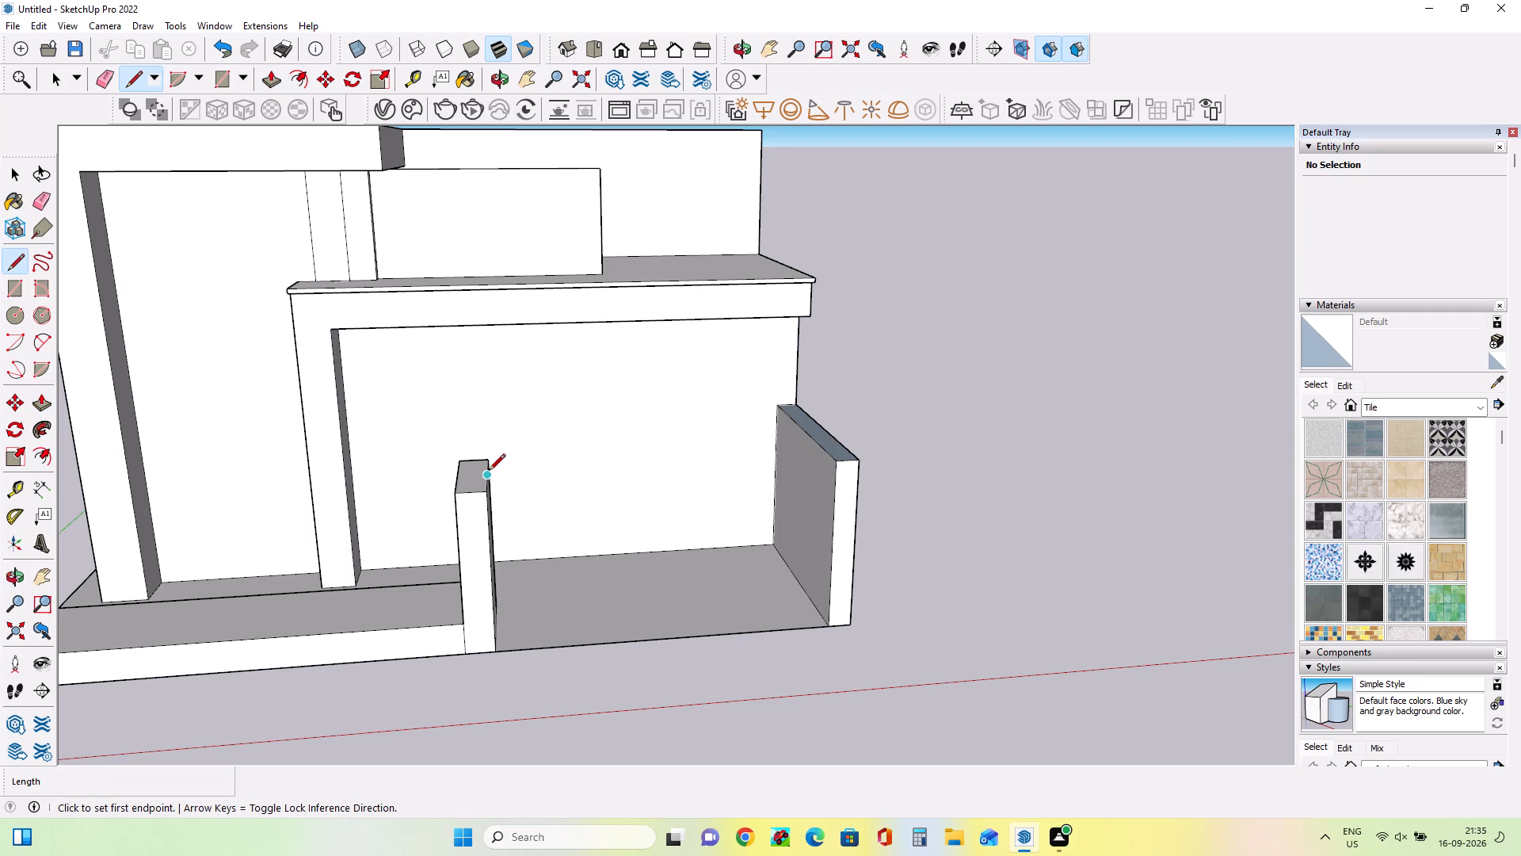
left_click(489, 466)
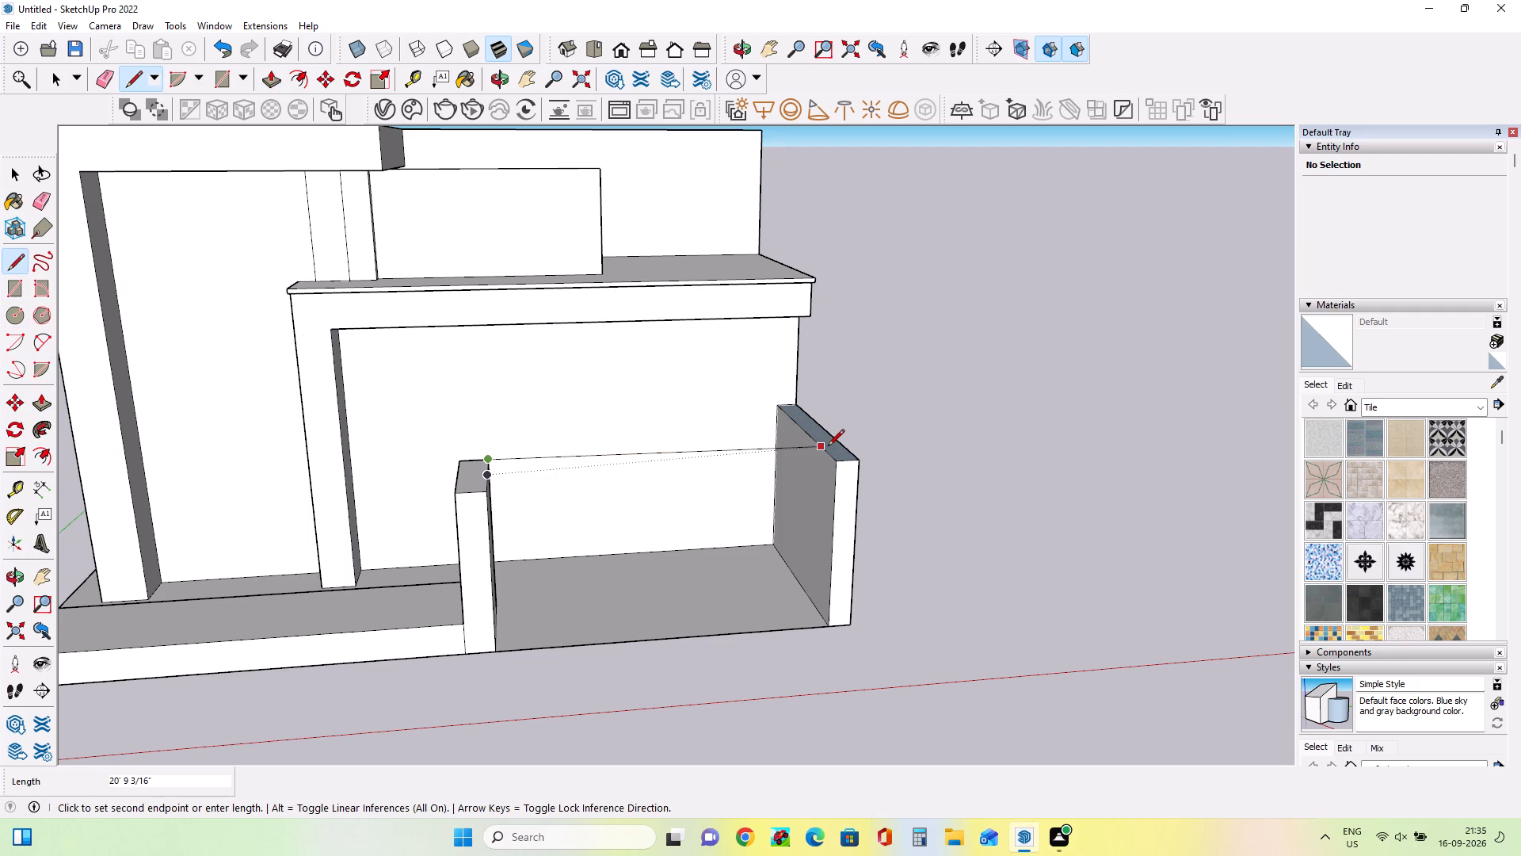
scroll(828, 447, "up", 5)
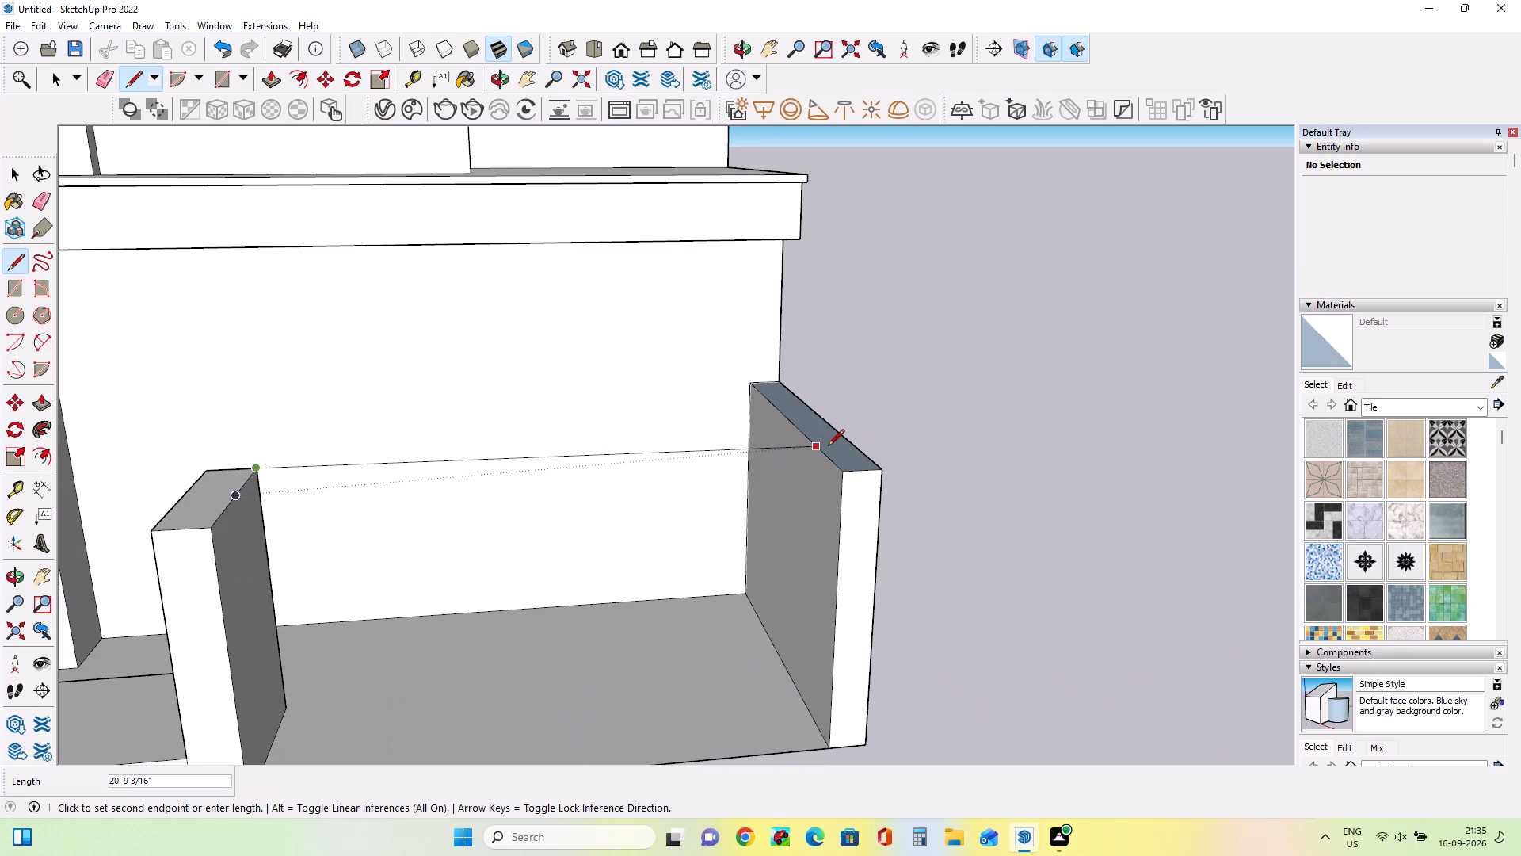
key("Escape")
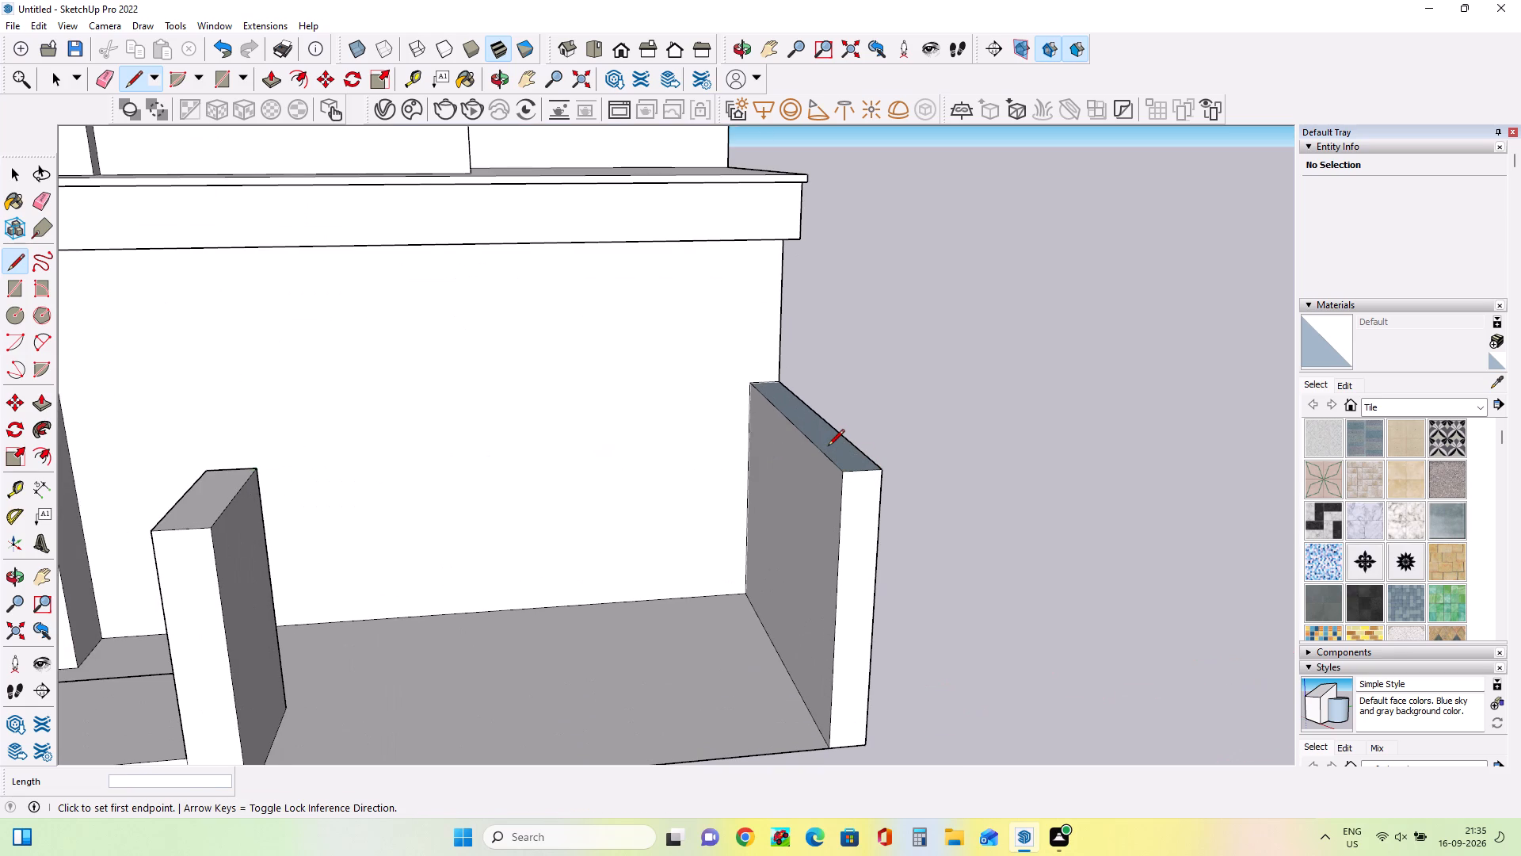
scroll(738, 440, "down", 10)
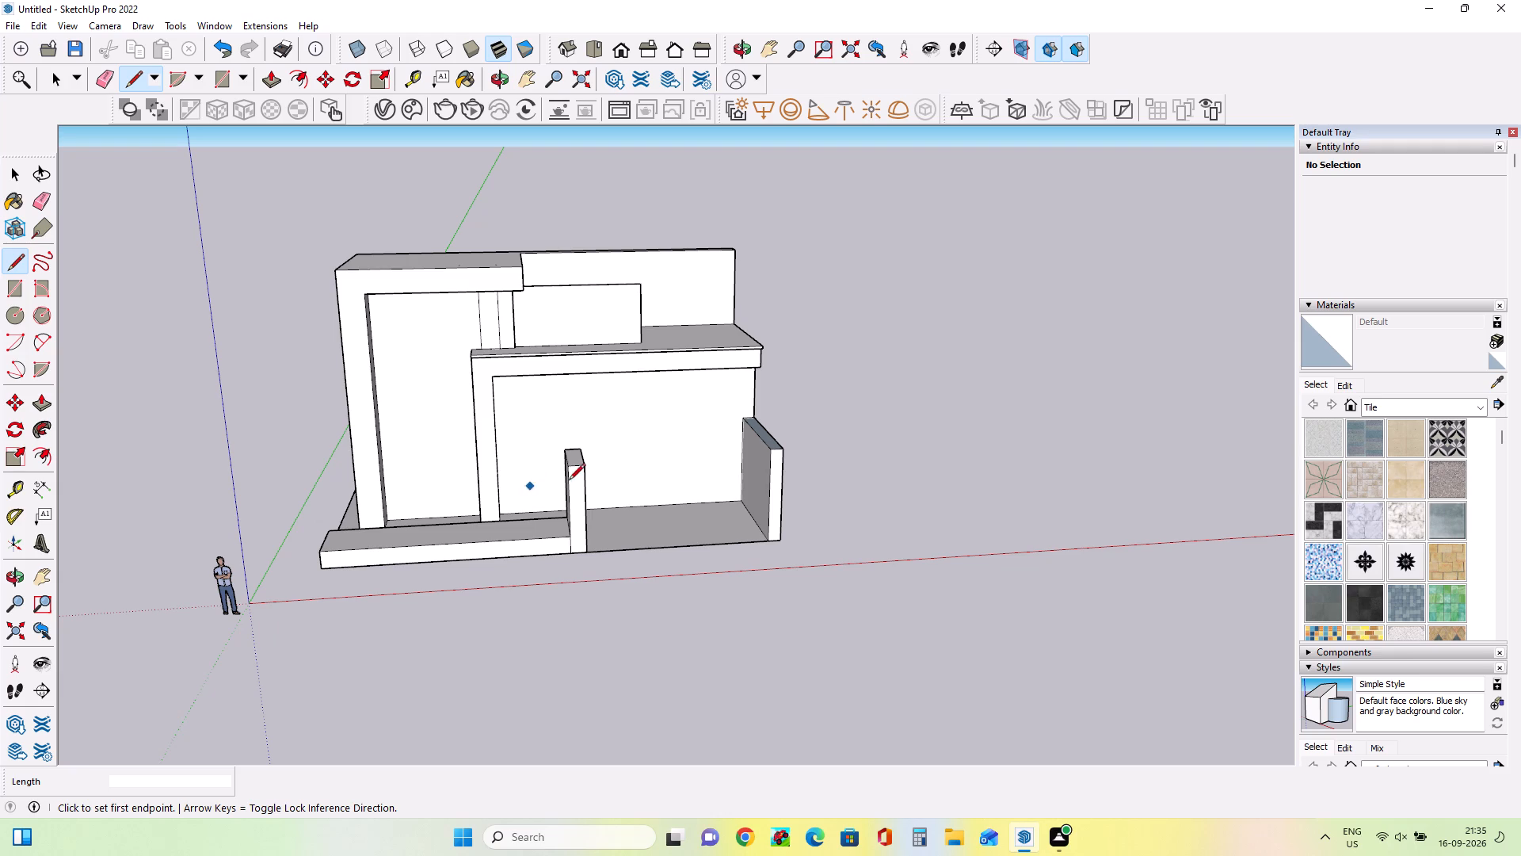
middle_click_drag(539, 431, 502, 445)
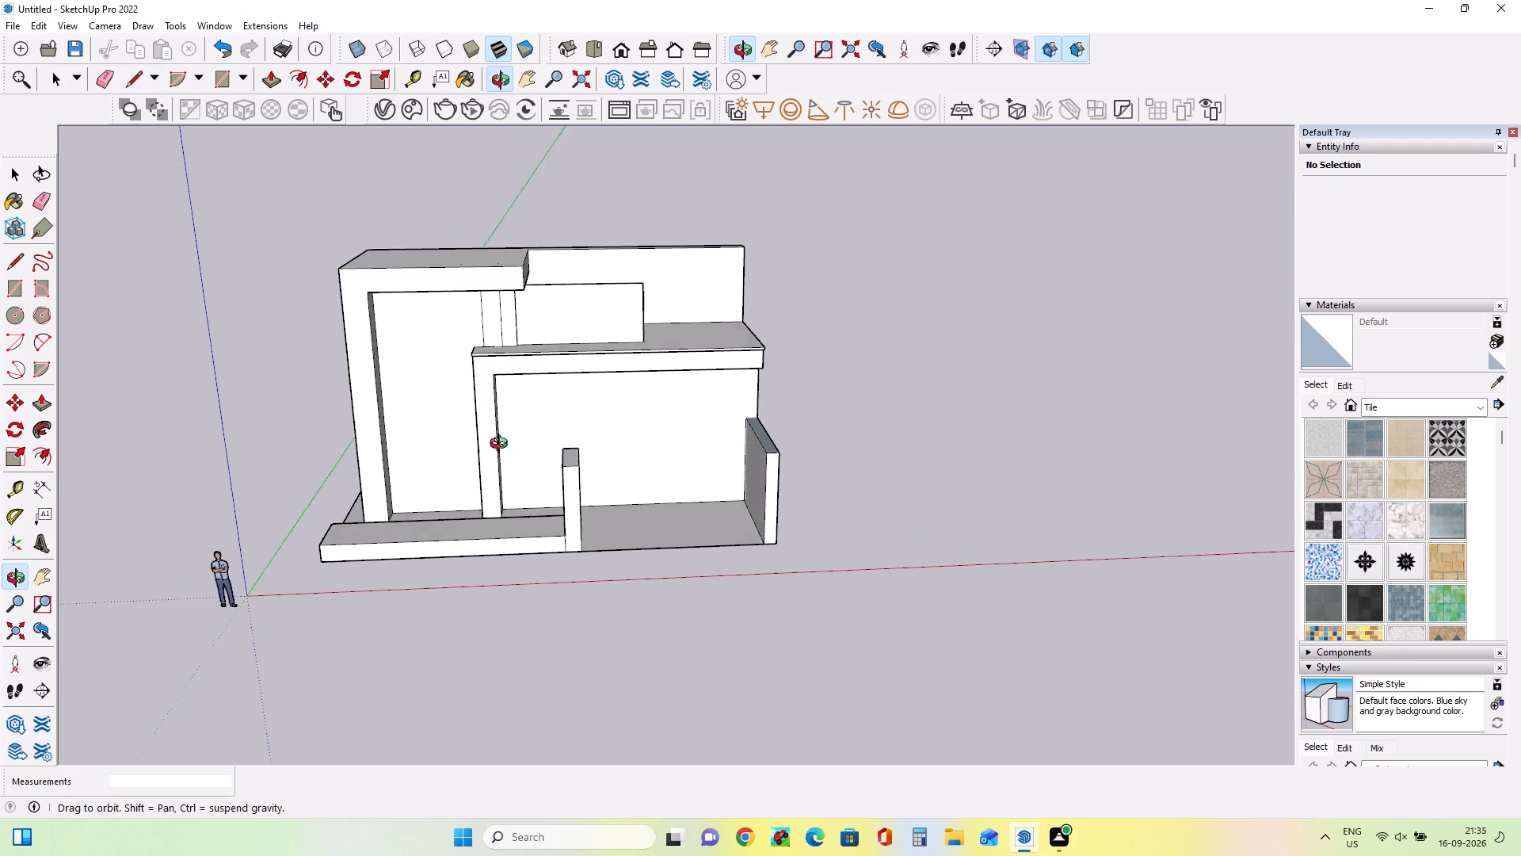
Draw a vertical line about 20' 4 3/8" long from the upper-floor wall's bottom corner down the recessed ground-floor wall to the floor.
middle_click_drag(502, 445, 452, 462)
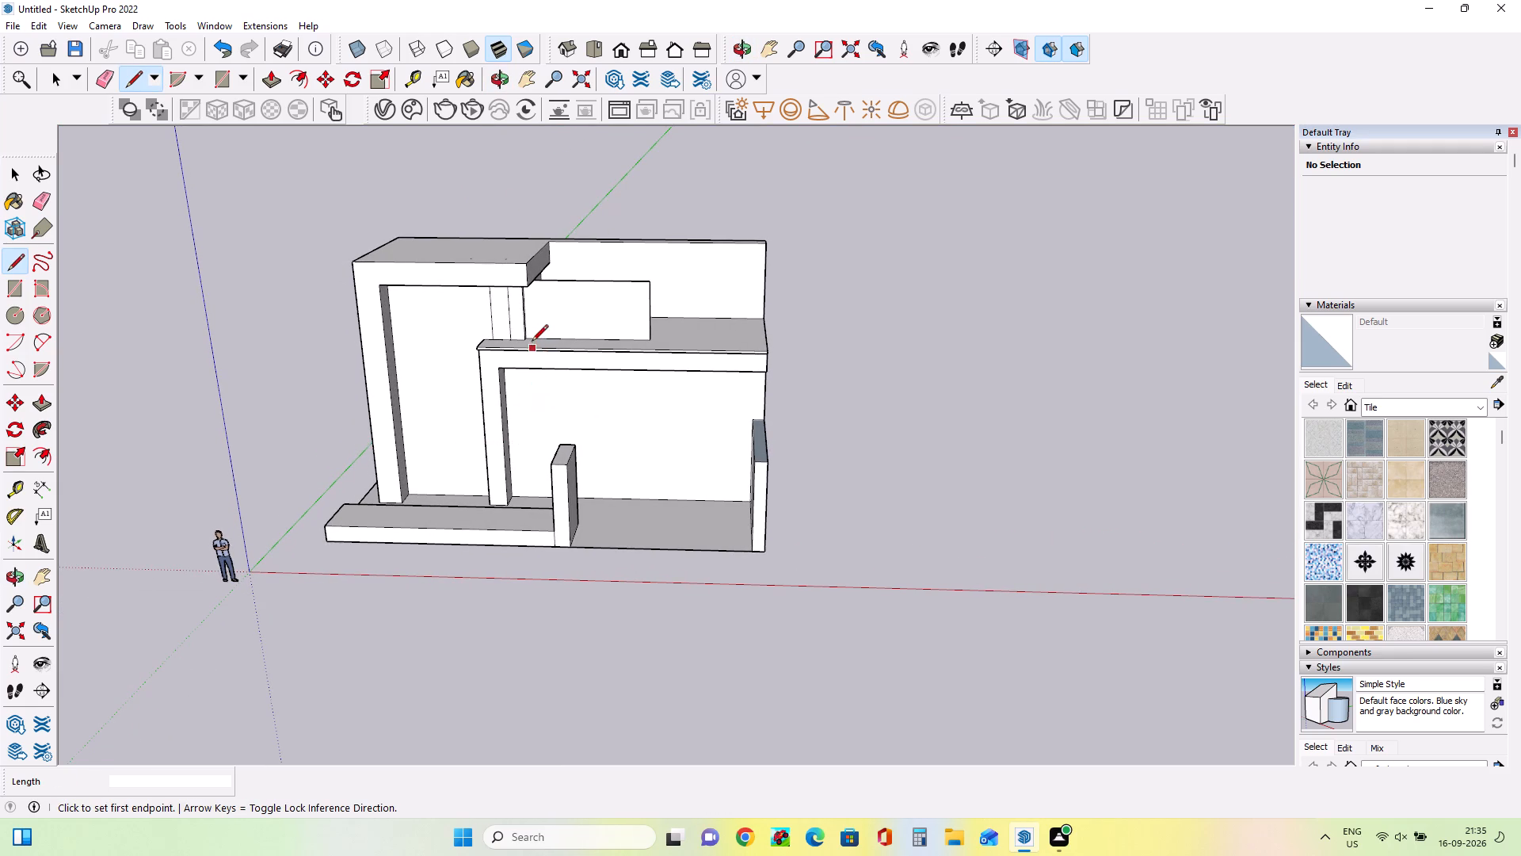
scroll(532, 342, "up", 8)
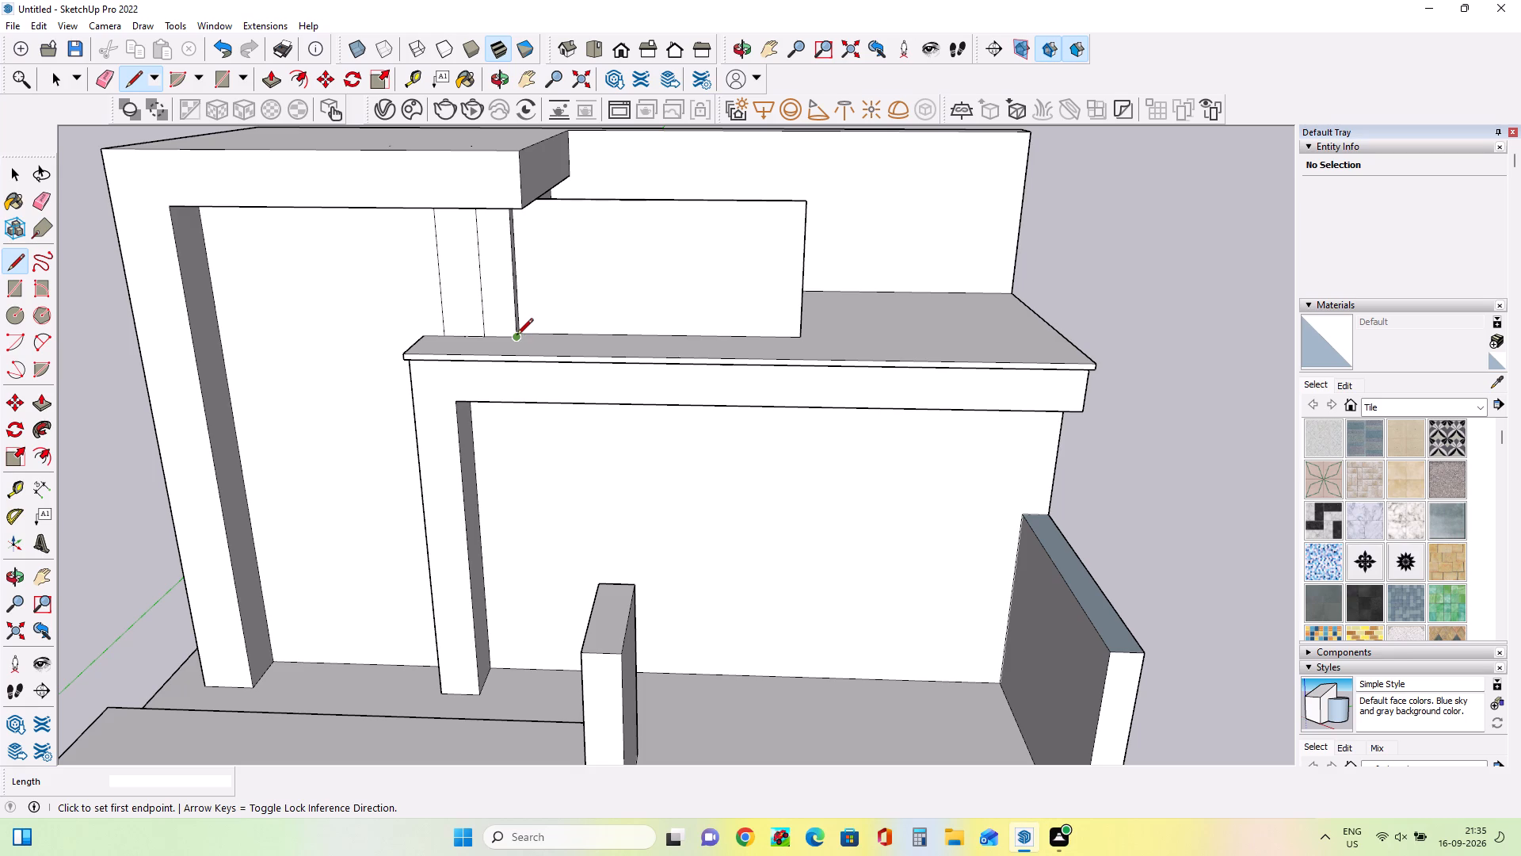
left_click(517, 336)
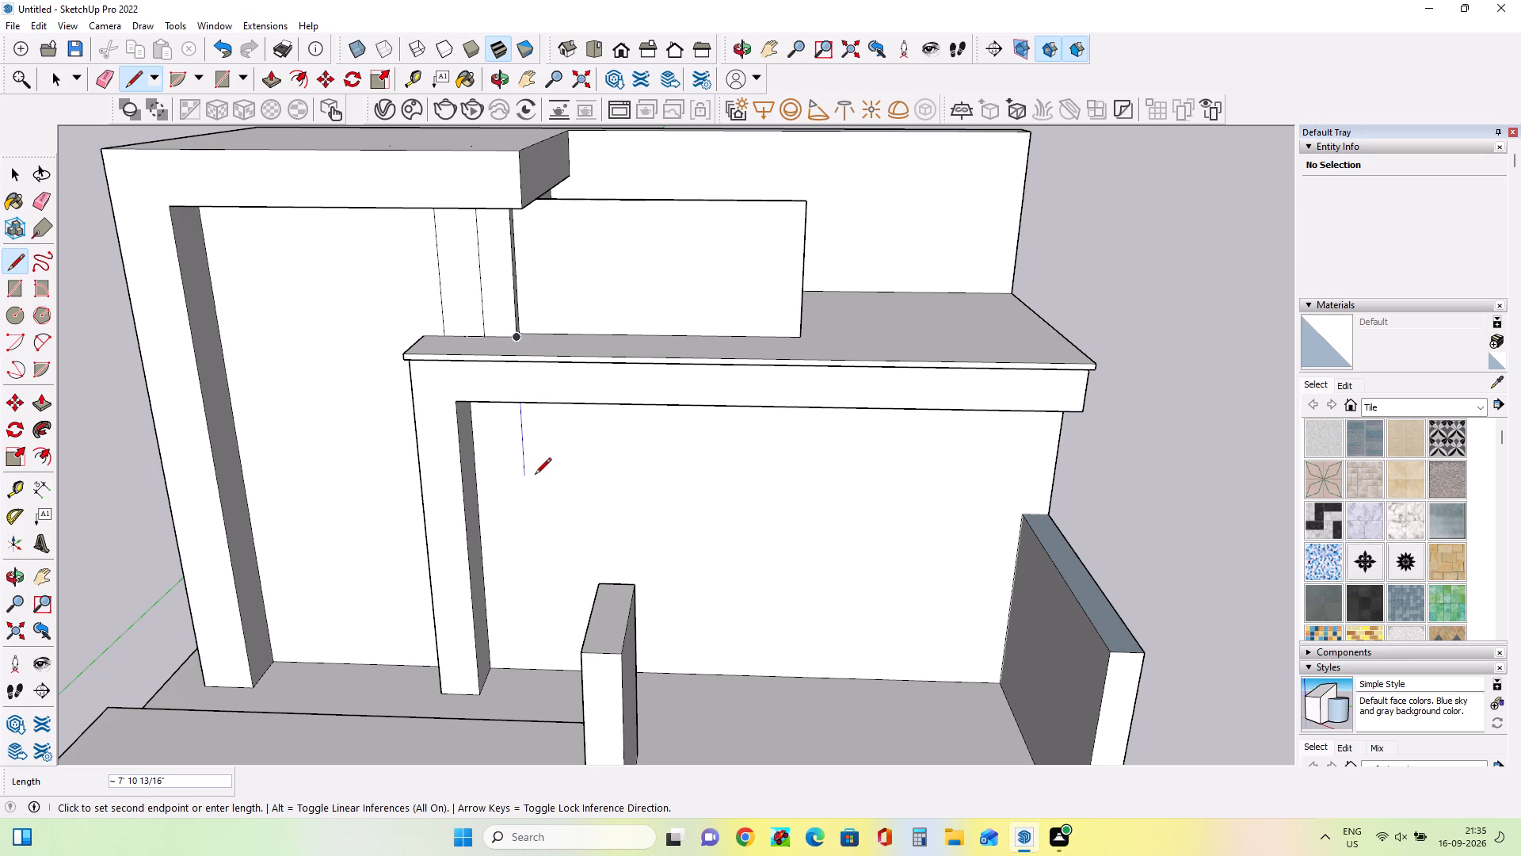
scroll(535, 477, "down", 3)
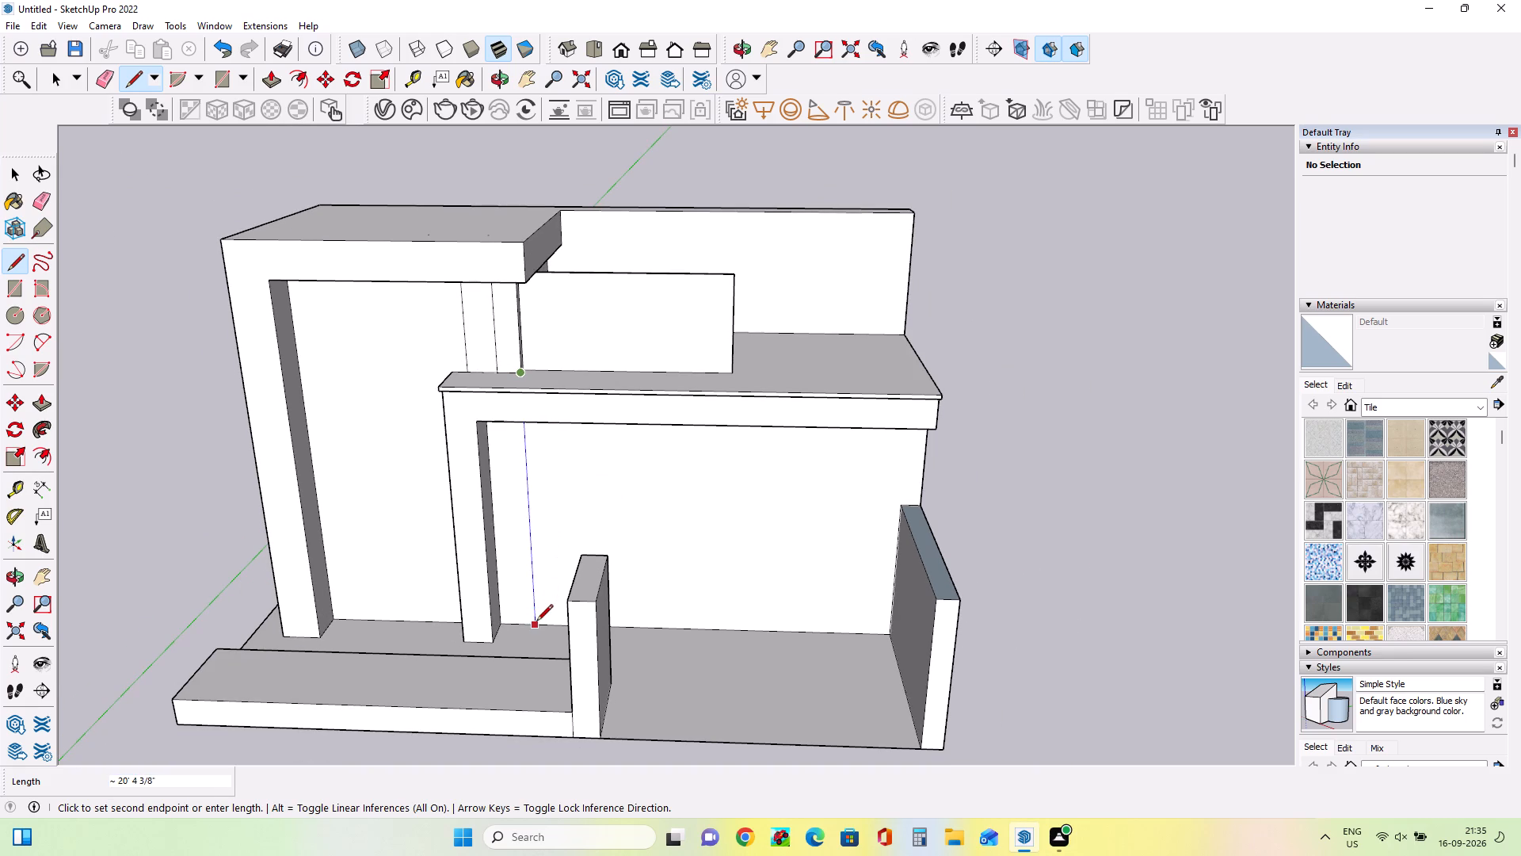
left_click(536, 622)
Pull the narrow wall strip beside the lower frame's column outward by 5 3/4".
middle_click_drag(571, 477, 494, 496)
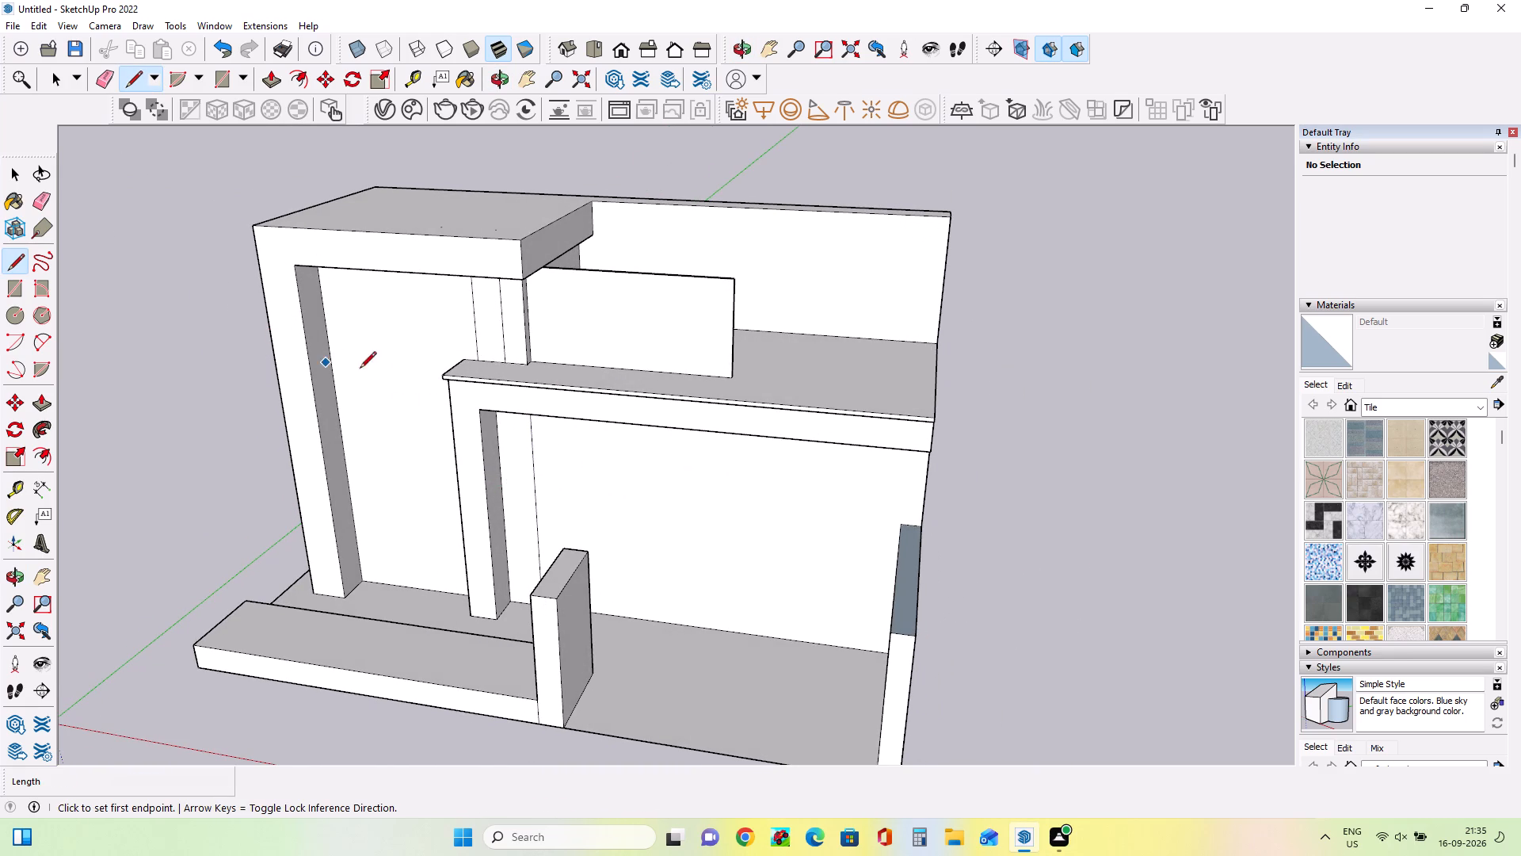
left_click(51, 403)
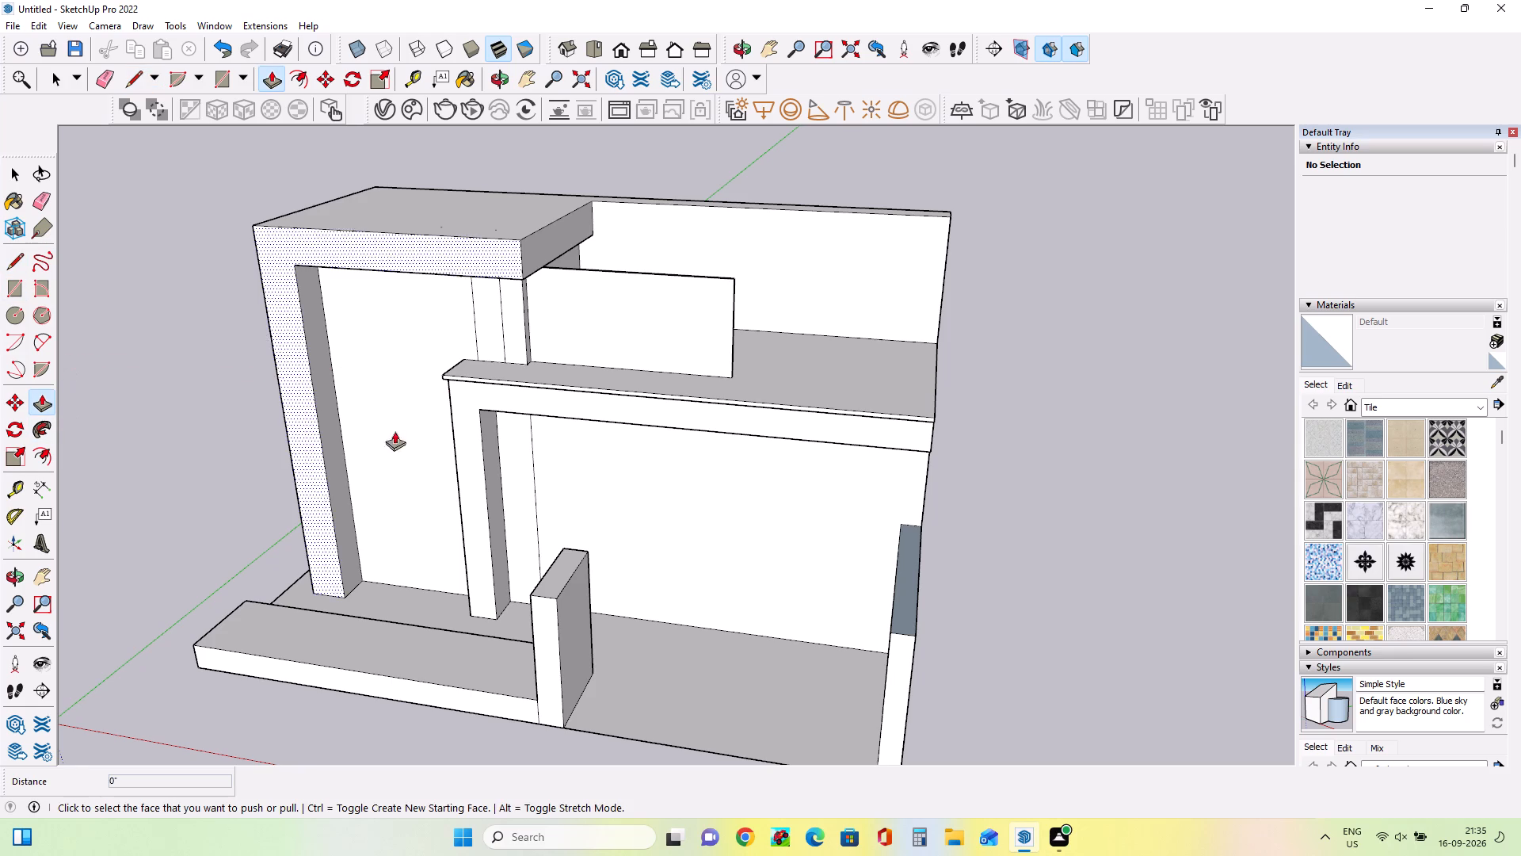
left_click(520, 470)
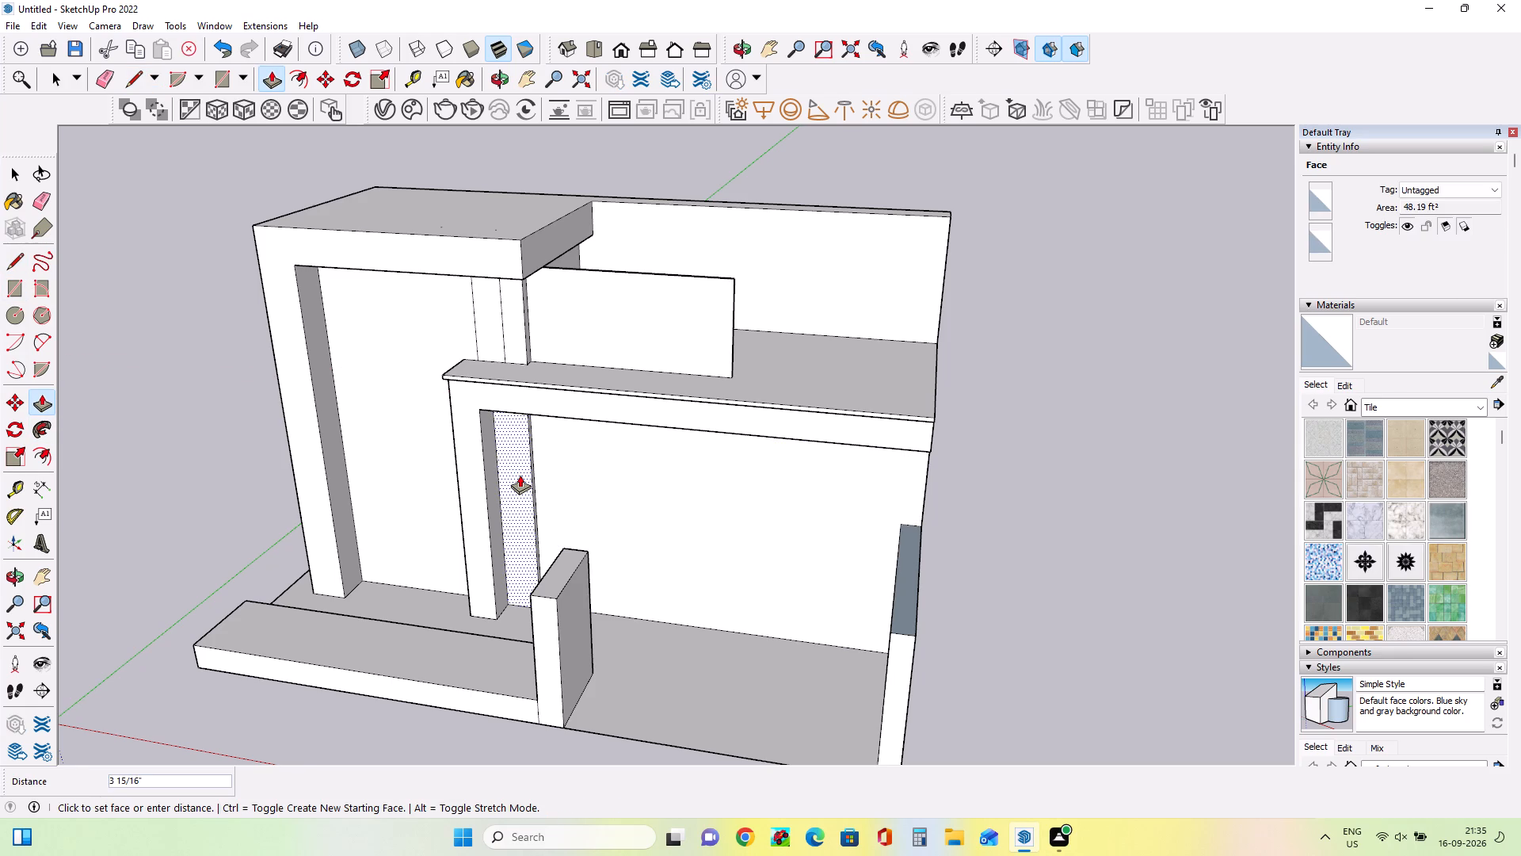
left_click(520, 475)
Draw a horizontal rectangle about 1' 1 5/8" by 29' 8 3/8" across the recessed wall, from the projecting strip to the wall's outer edge.
middle_click_drag(611, 479, 668, 483)
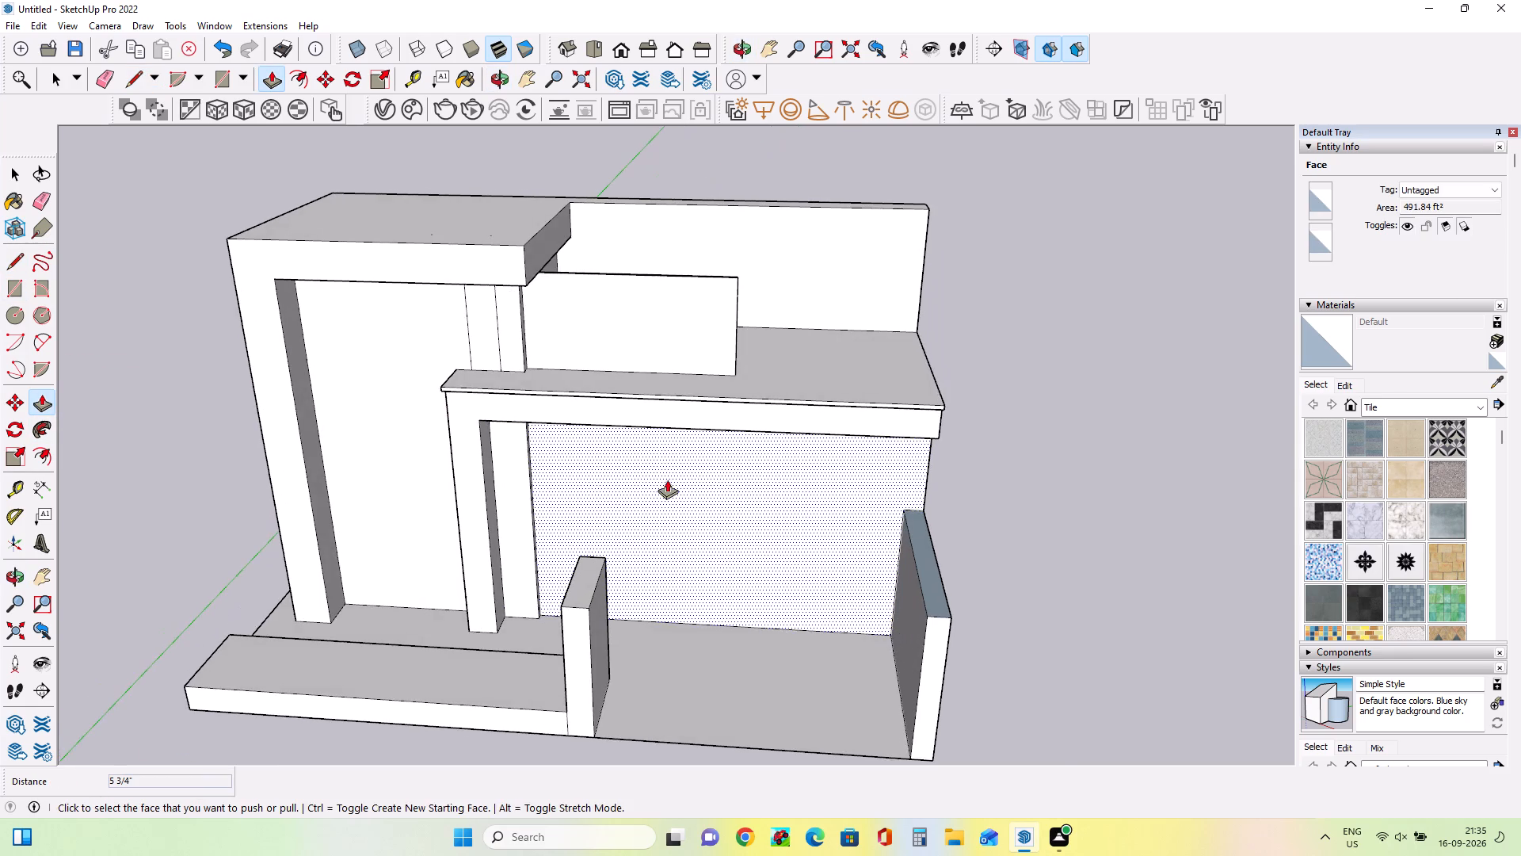
scroll(650, 465, "up", 4)
middle_click_drag(617, 495, 629, 468)
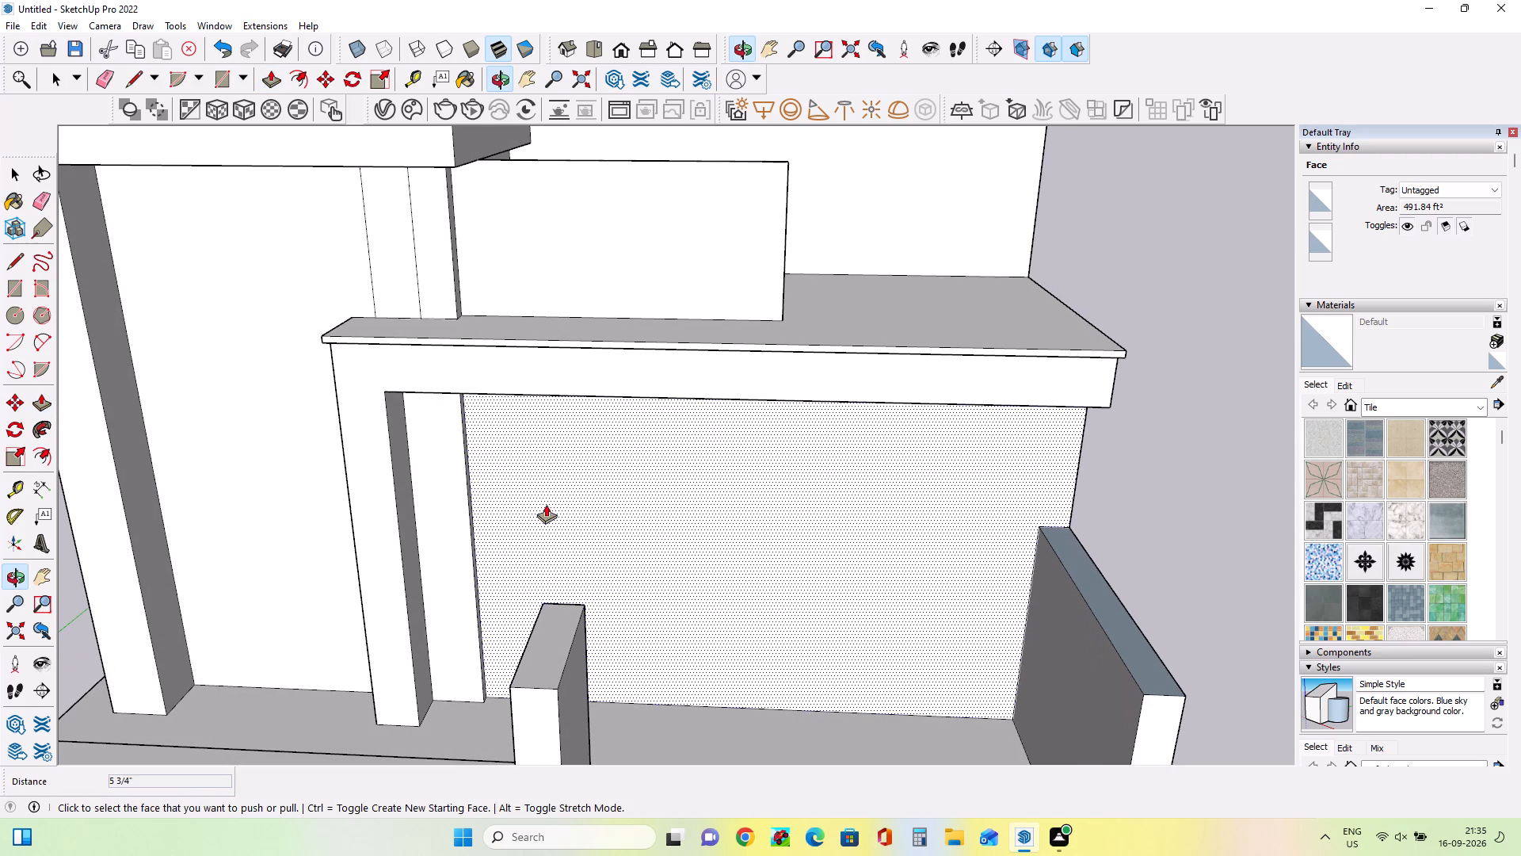
scroll(568, 499, "down", 4)
middle_click_drag(589, 503, 664, 474)
middle_click(664, 474)
scroll(658, 473, "down", 1)
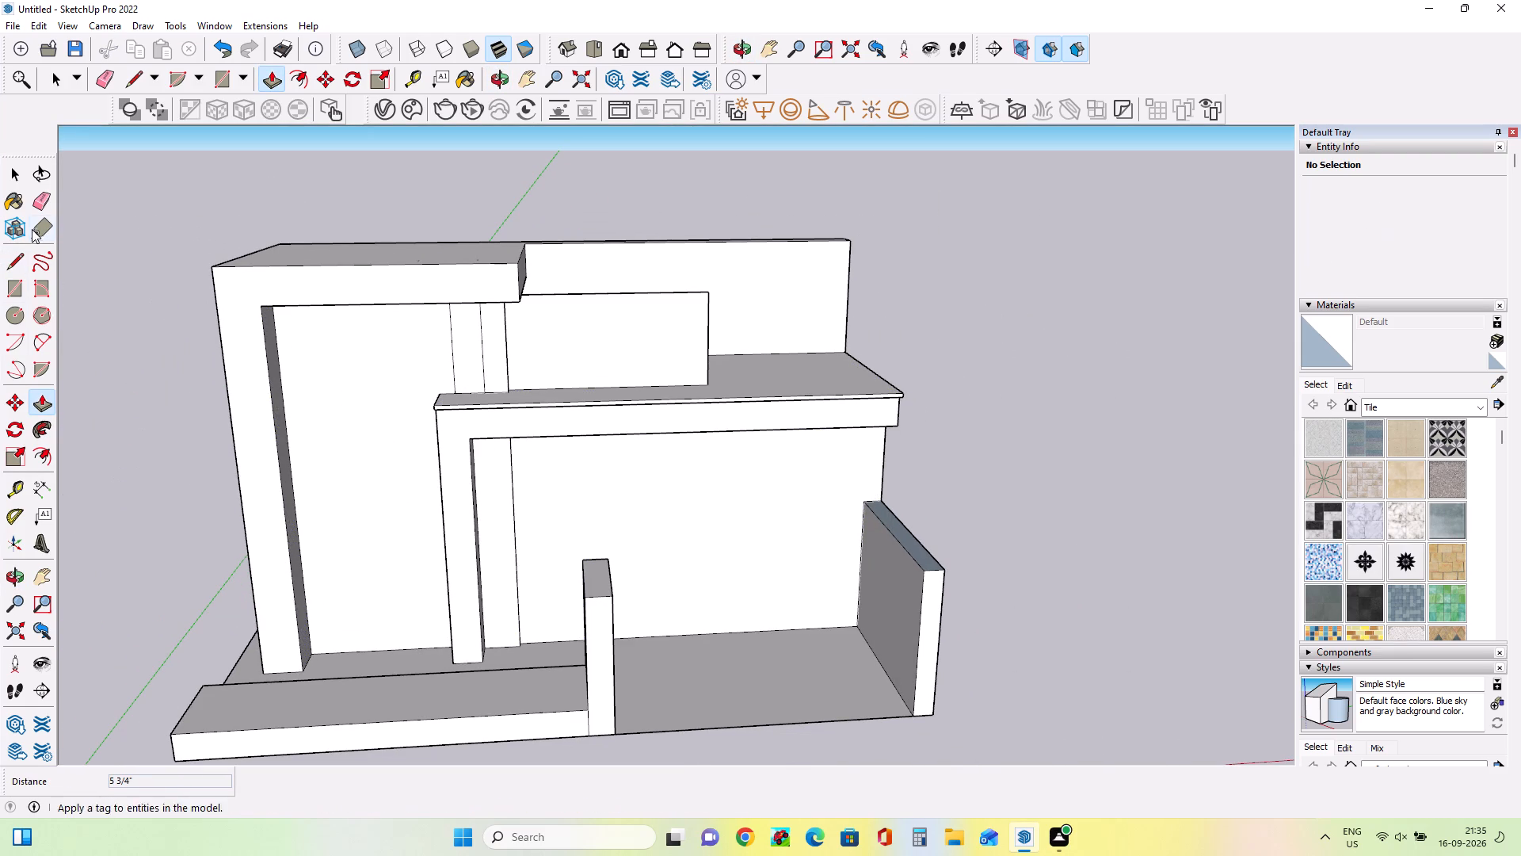
left_click(21, 296)
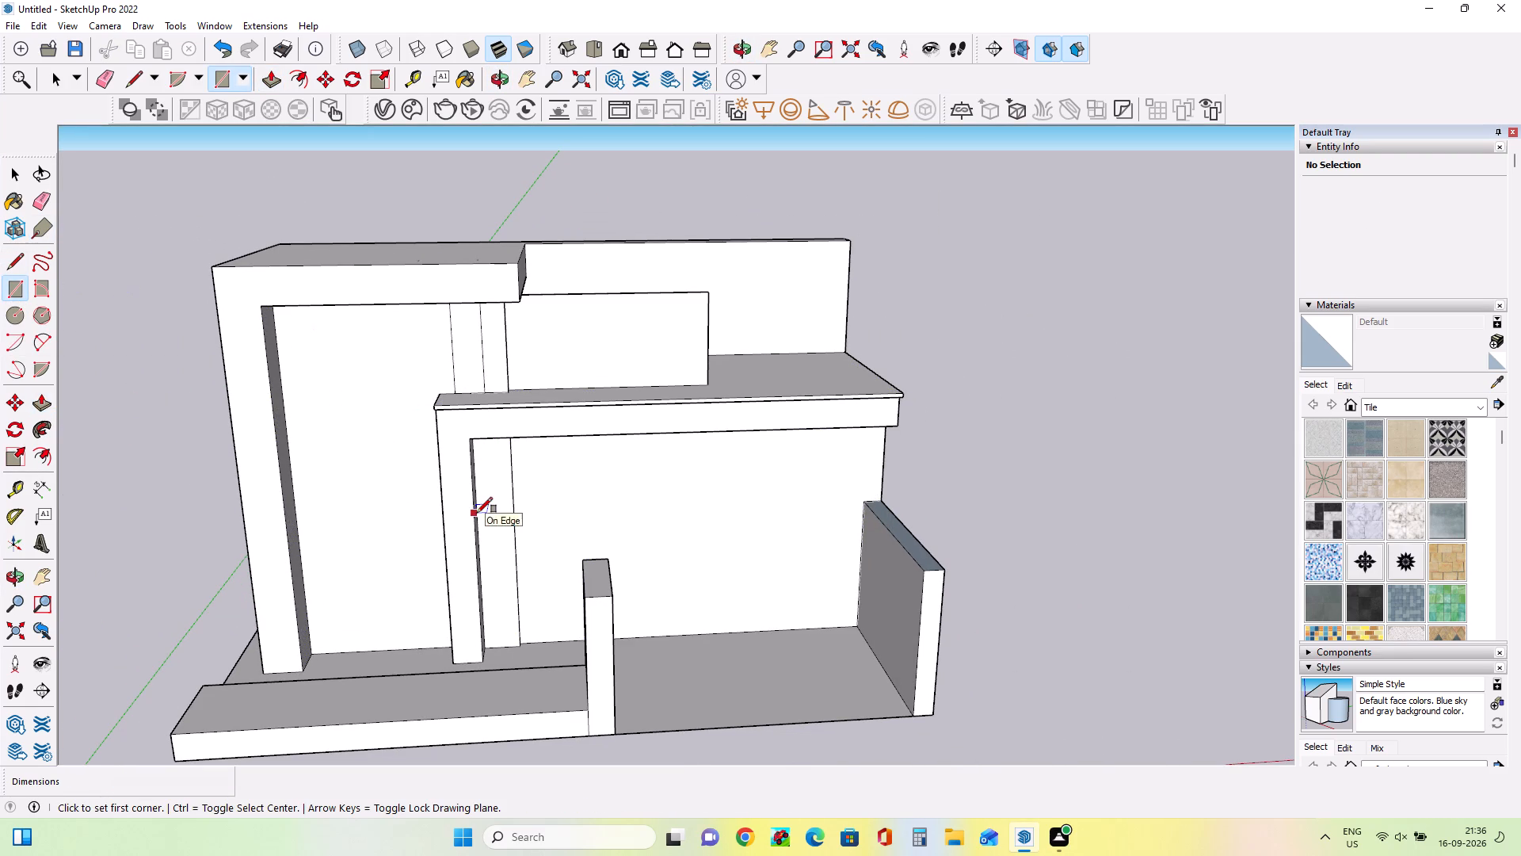
left_click(498, 474)
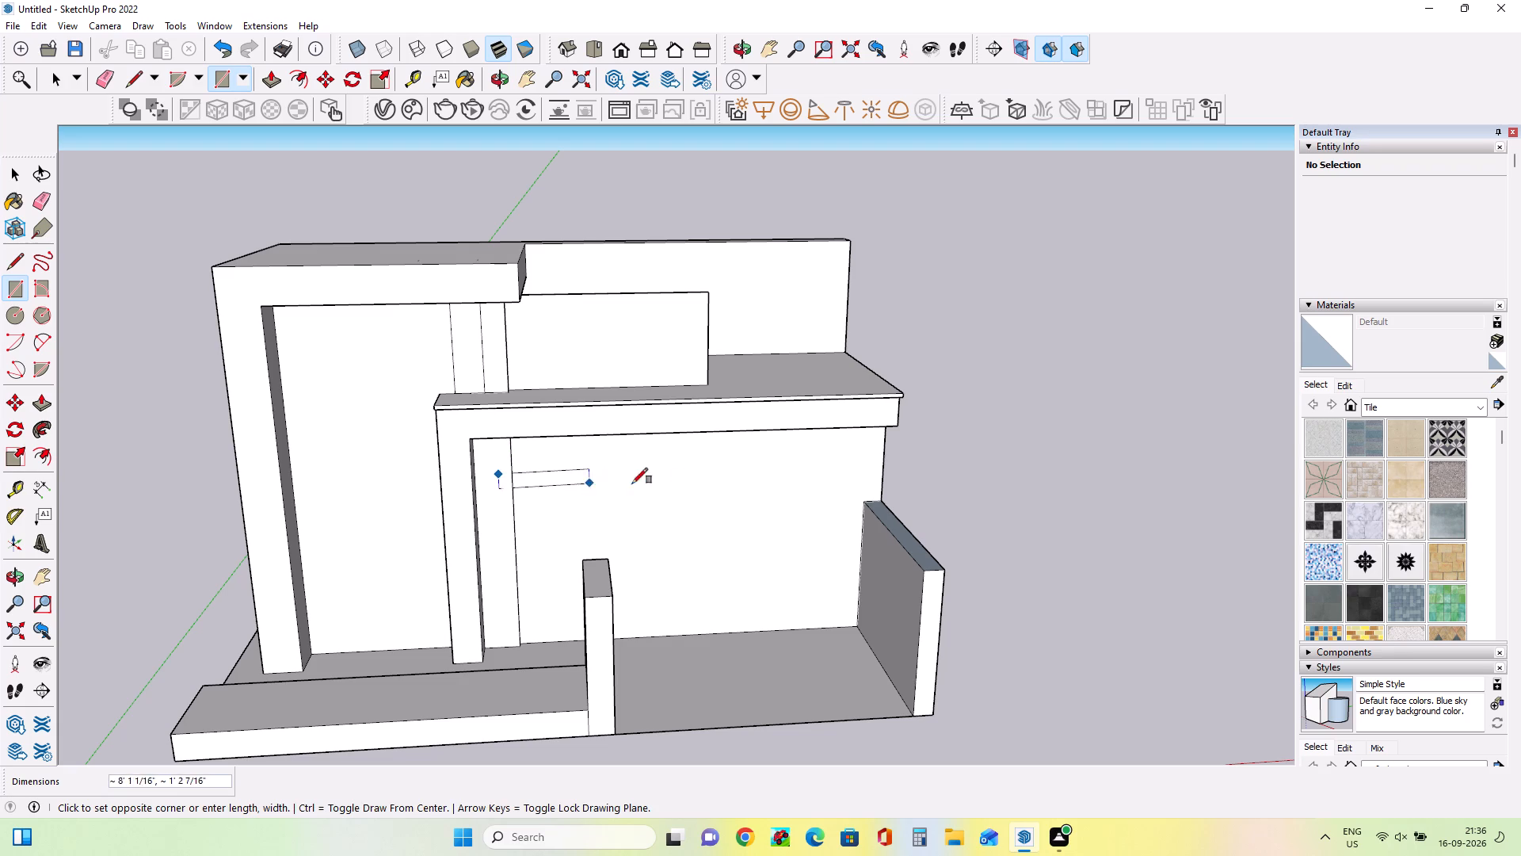
left_click(885, 473)
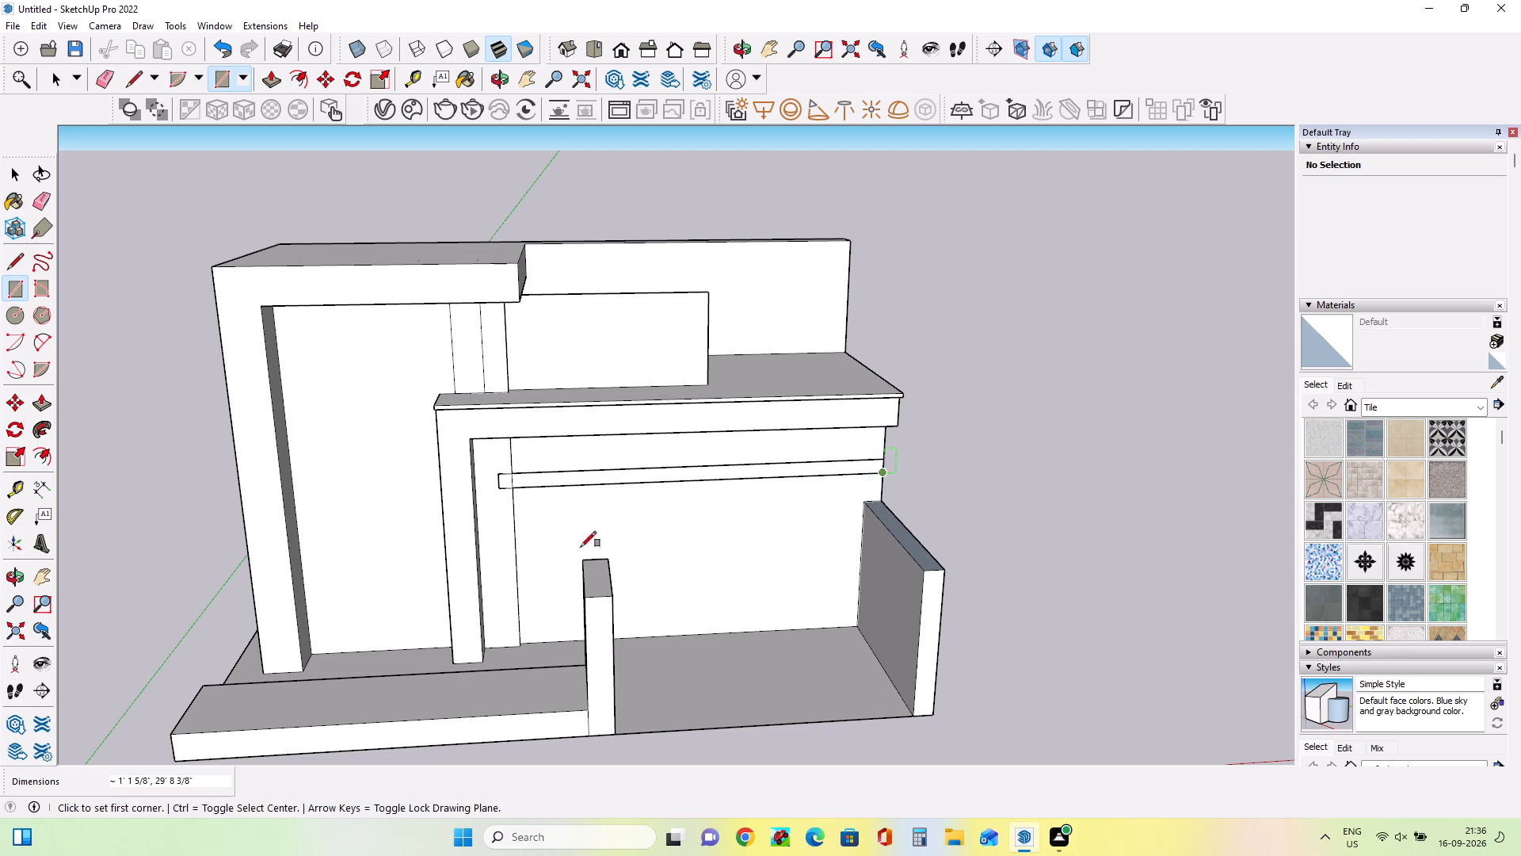
Pull the horizontal rectangle out about 2' 3" from the wall as a canopy slab.
left_click(34, 407)
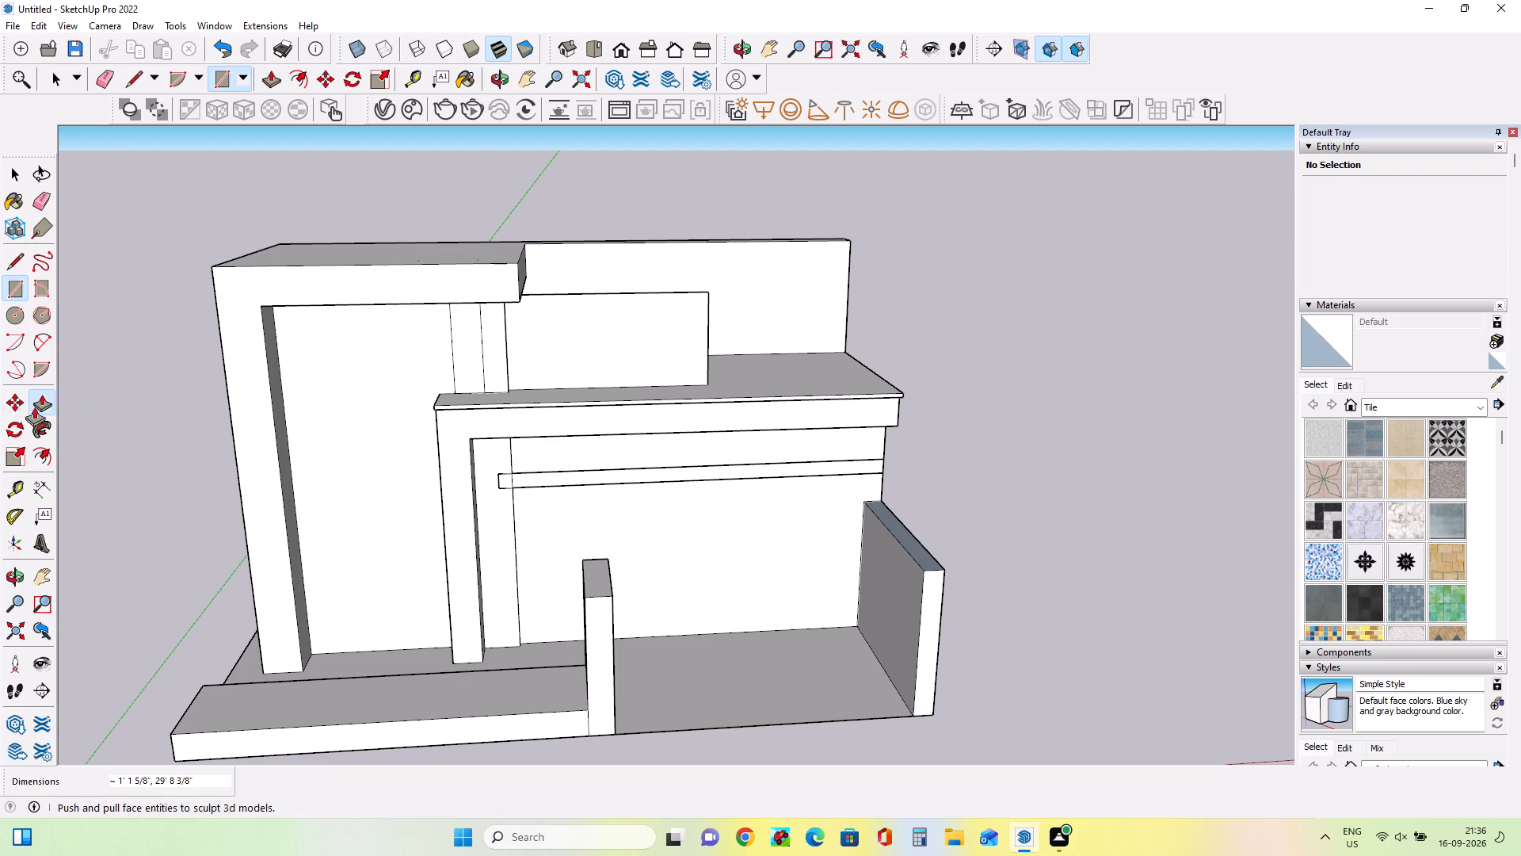
left_click(623, 472)
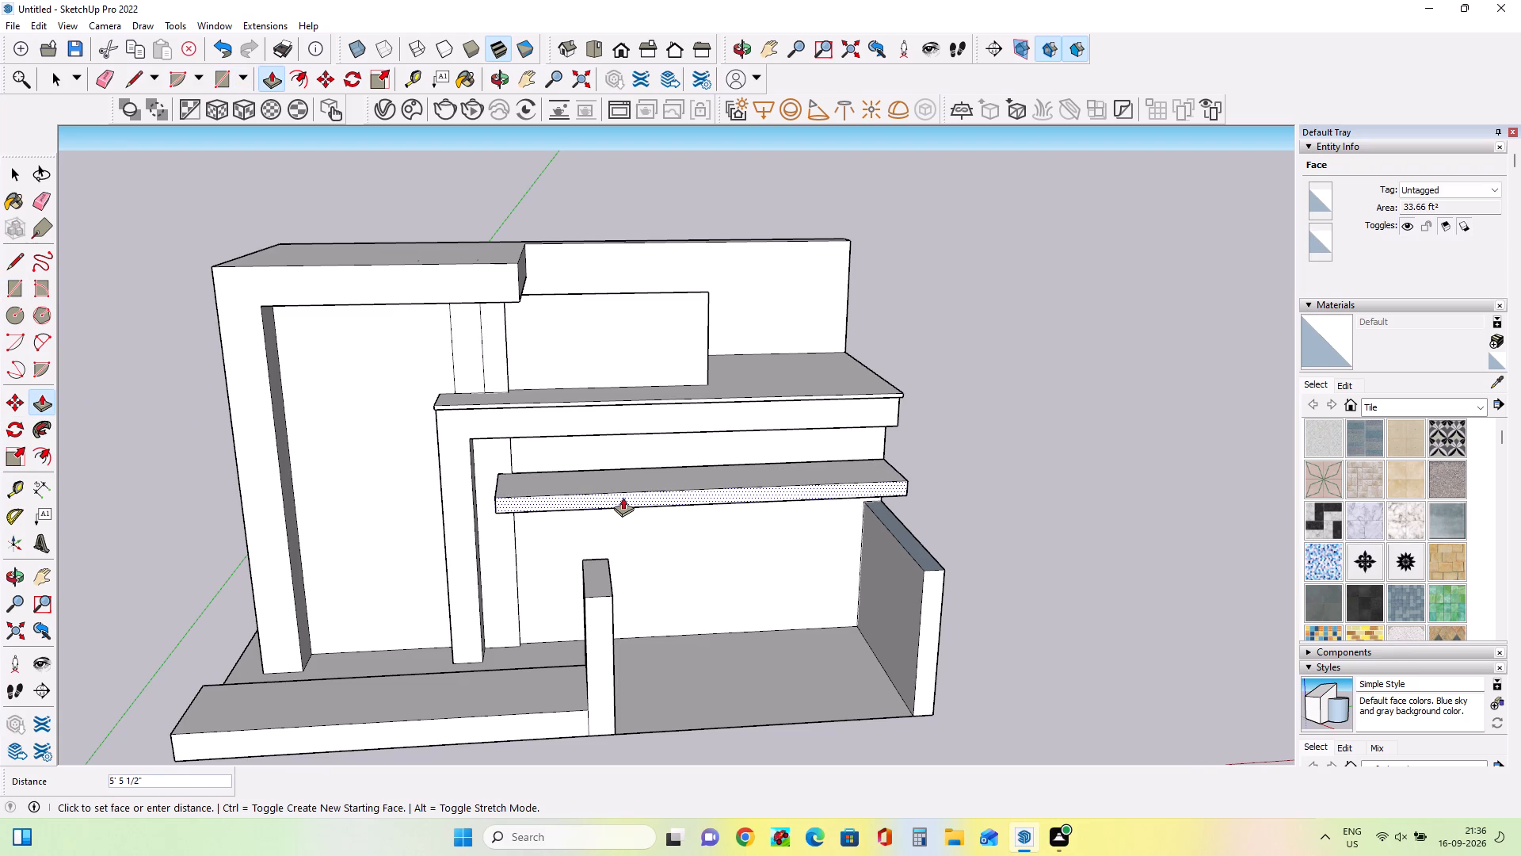
middle_click_drag(623, 496, 639, 431)
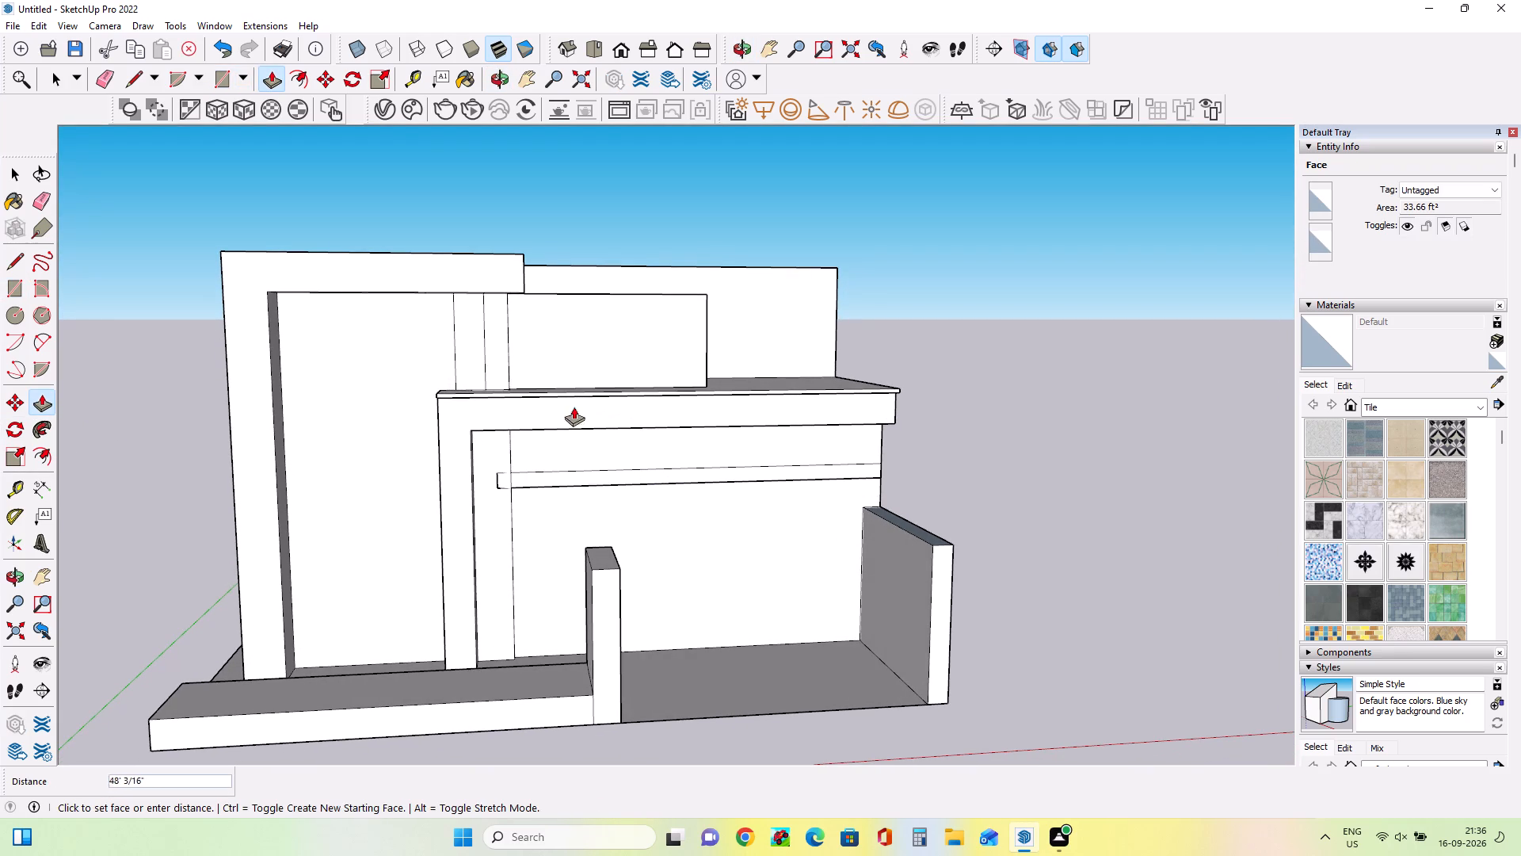
left_click(471, 478)
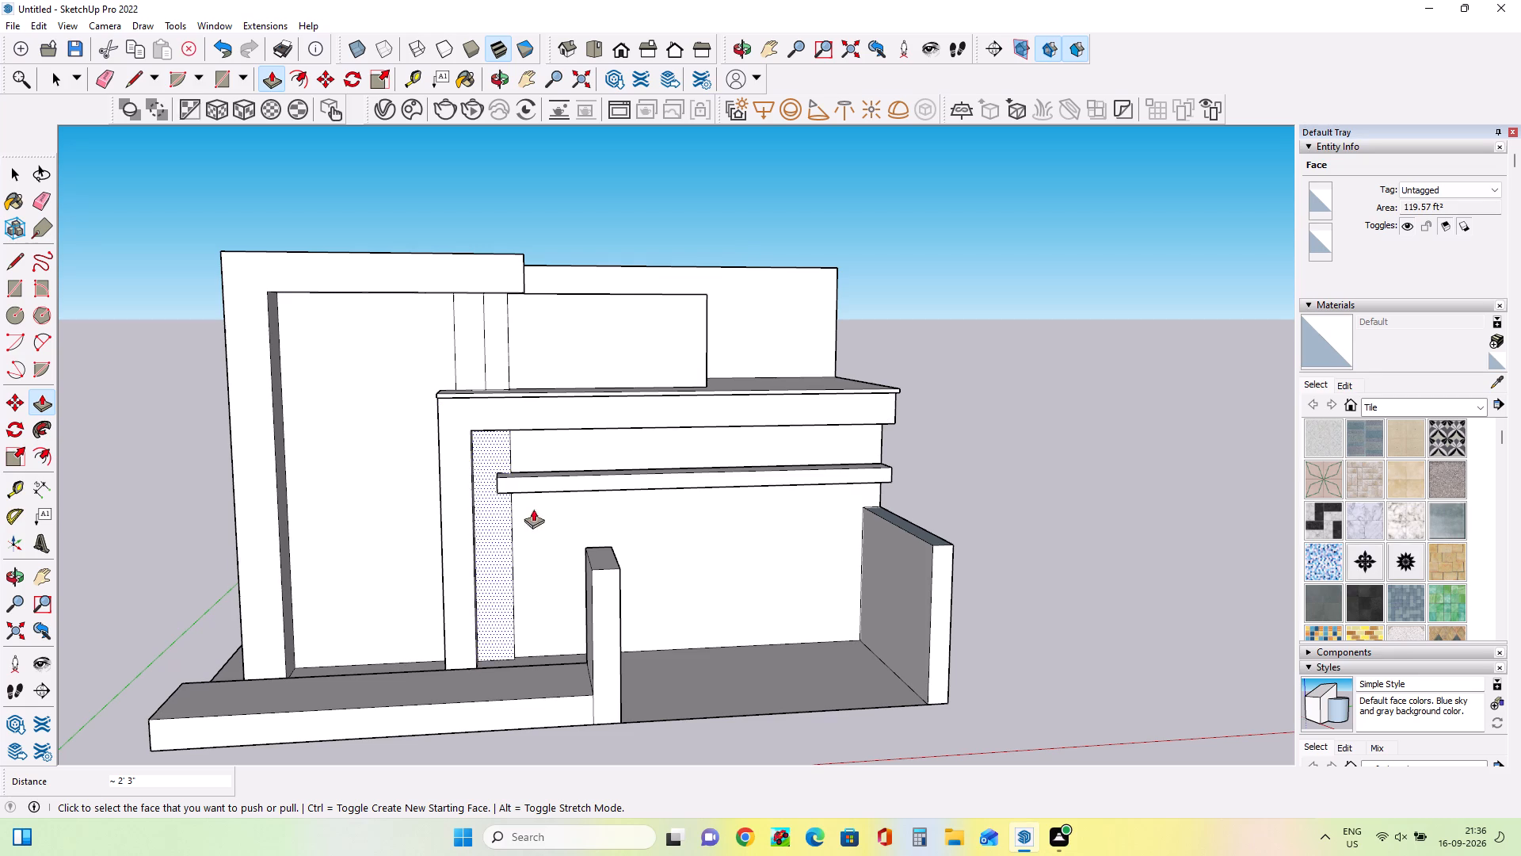
Thicken the canopy slab by pulling its underside down 3 3/8".
middle_click_drag(533, 527, 582, 471)
middle_click_drag(541, 497, 450, 509)
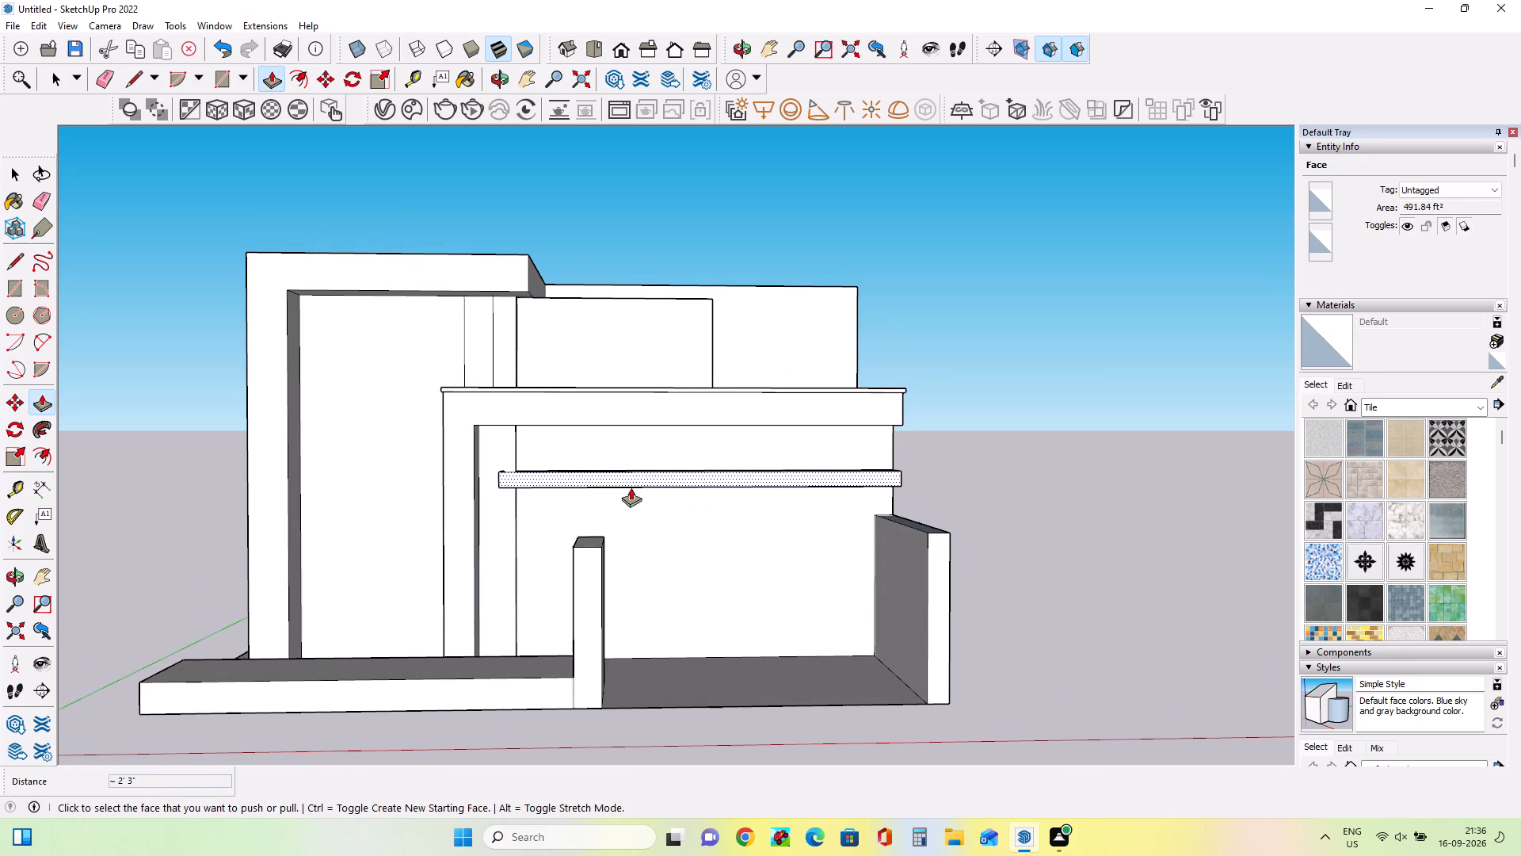
middle_click_drag(631, 476, 648, 420)
scroll(648, 480, "up", 4)
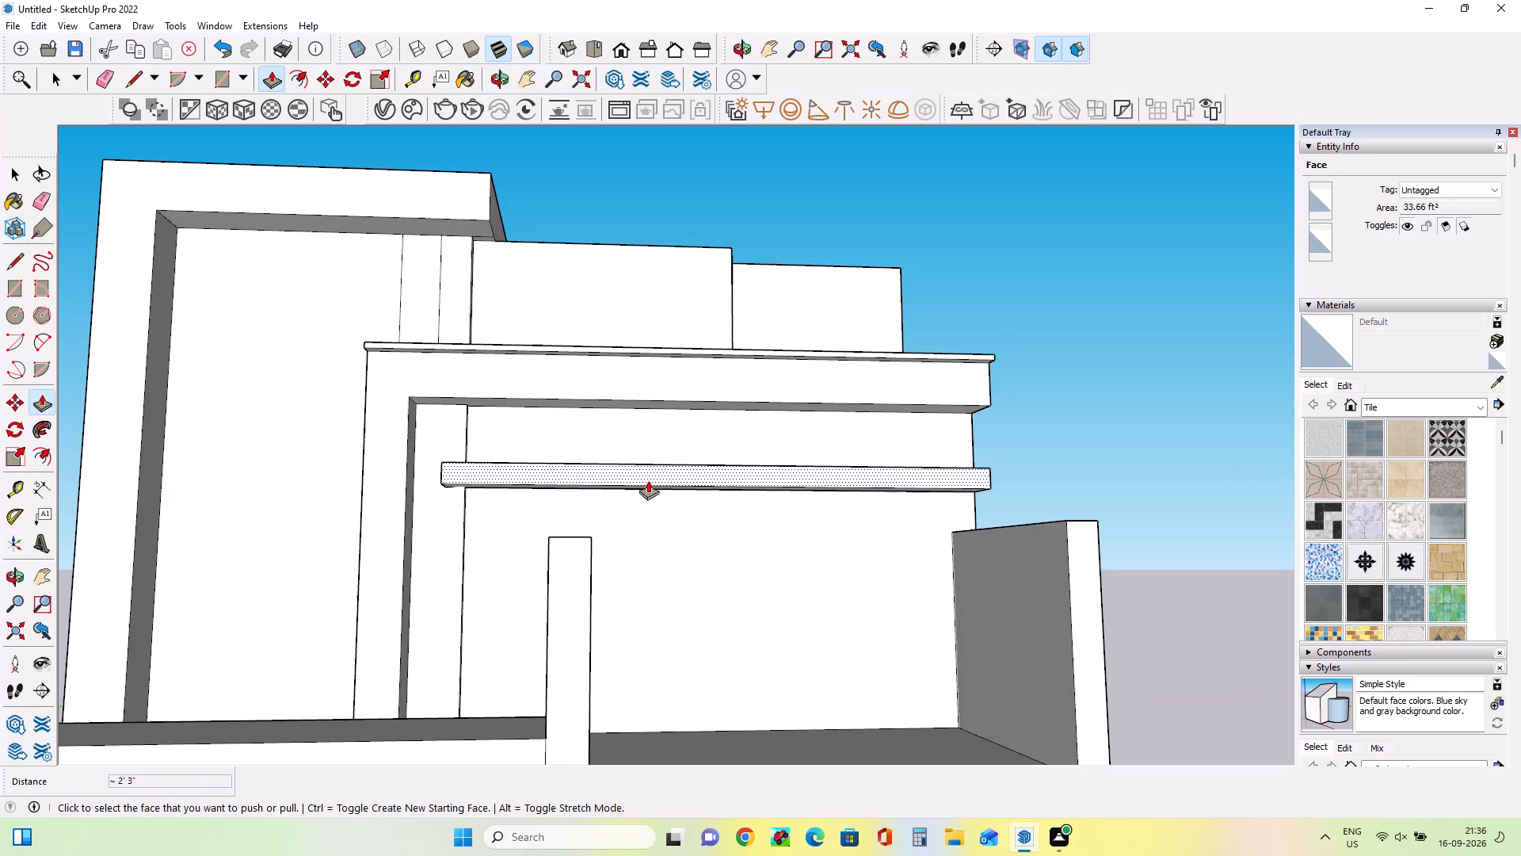
middle_click_drag(649, 483, 644, 399)
scroll(644, 399, "up", 1)
left_click(645, 480)
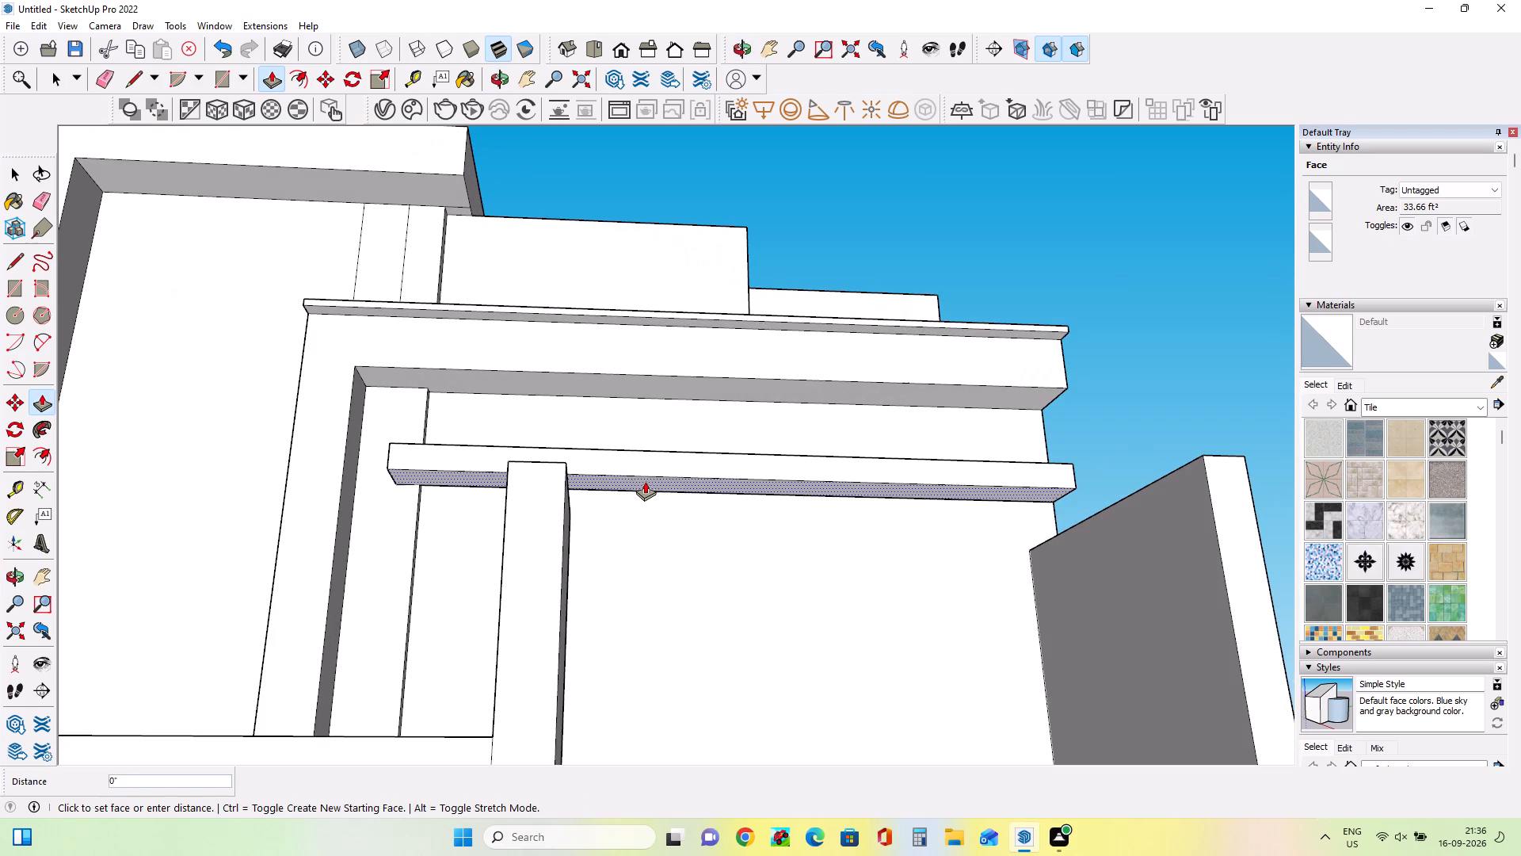
left_click(646, 487)
Draw a rectangle 29' 8 3/8" by about 5 1/4" along the upper edge of the canopy's front face.
middle_click_drag(676, 469, 688, 663)
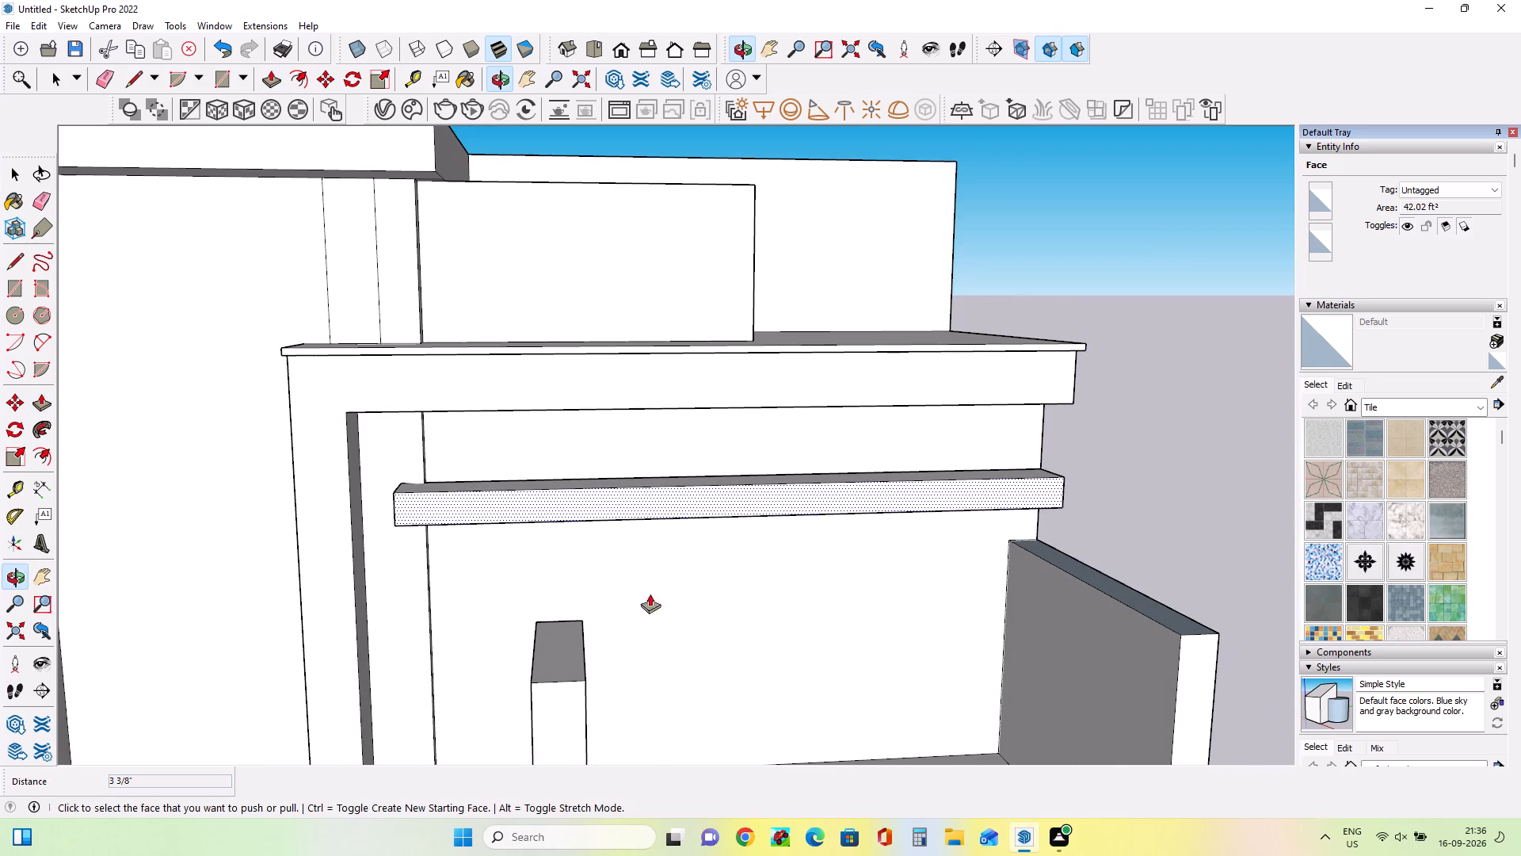
left_click(16, 292)
left_click(396, 495)
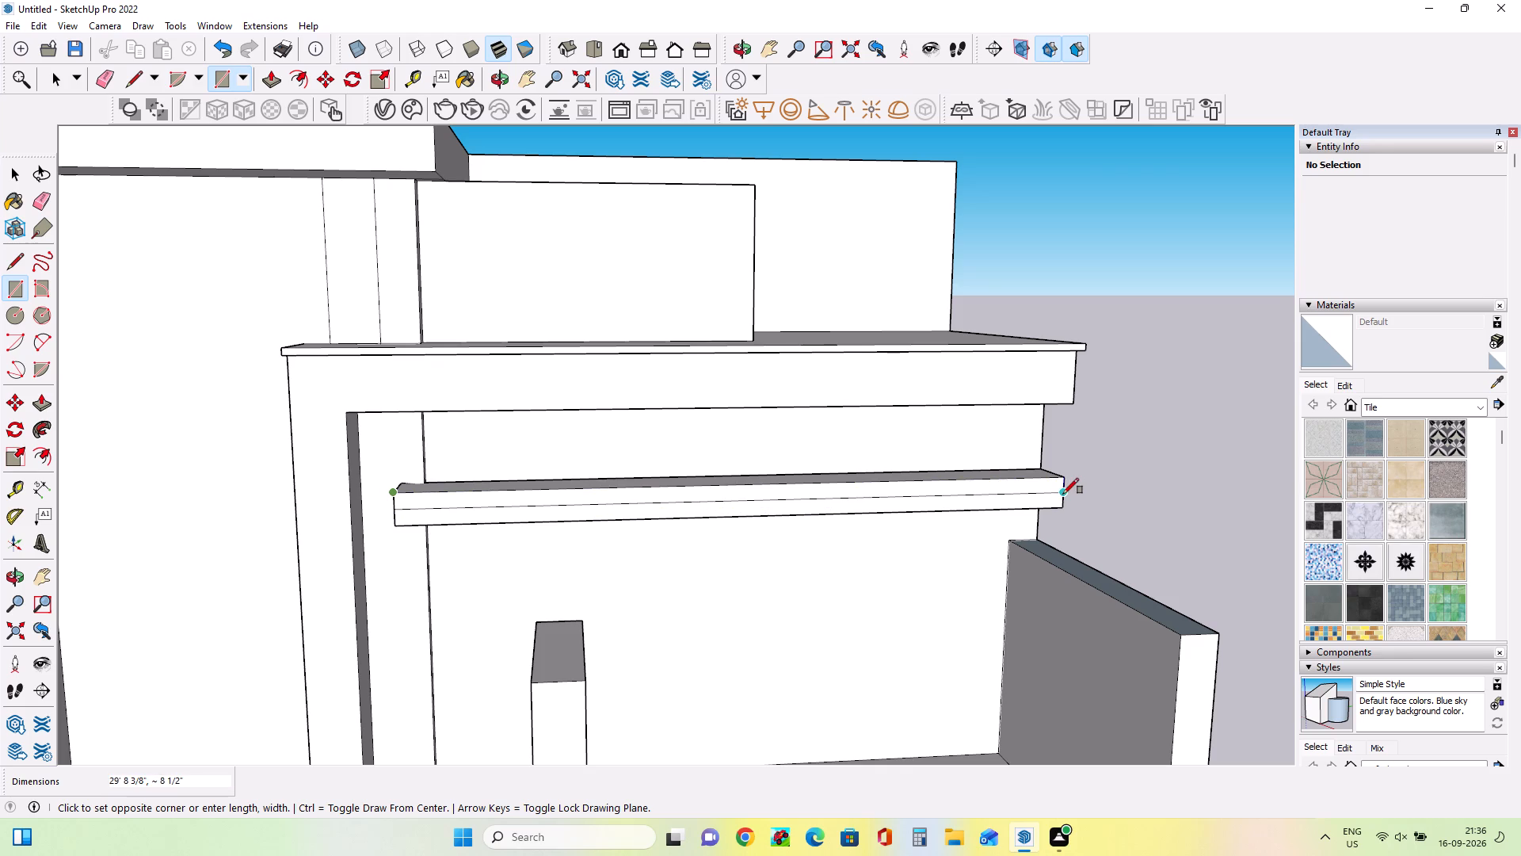
scroll(1062, 489, "up", 5)
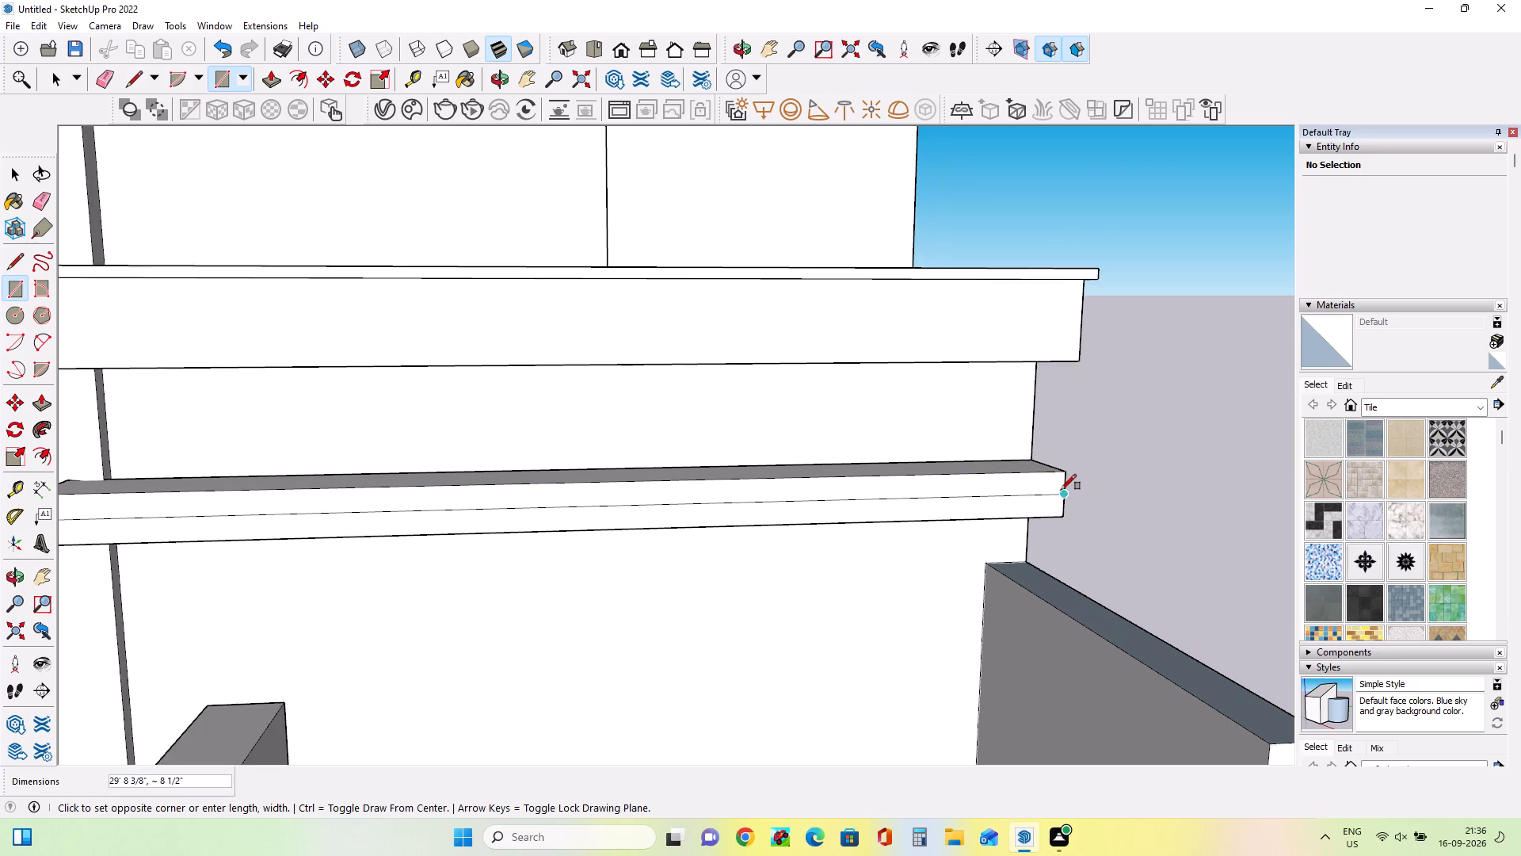
scroll(1061, 490, "up", 2)
left_click(1066, 484)
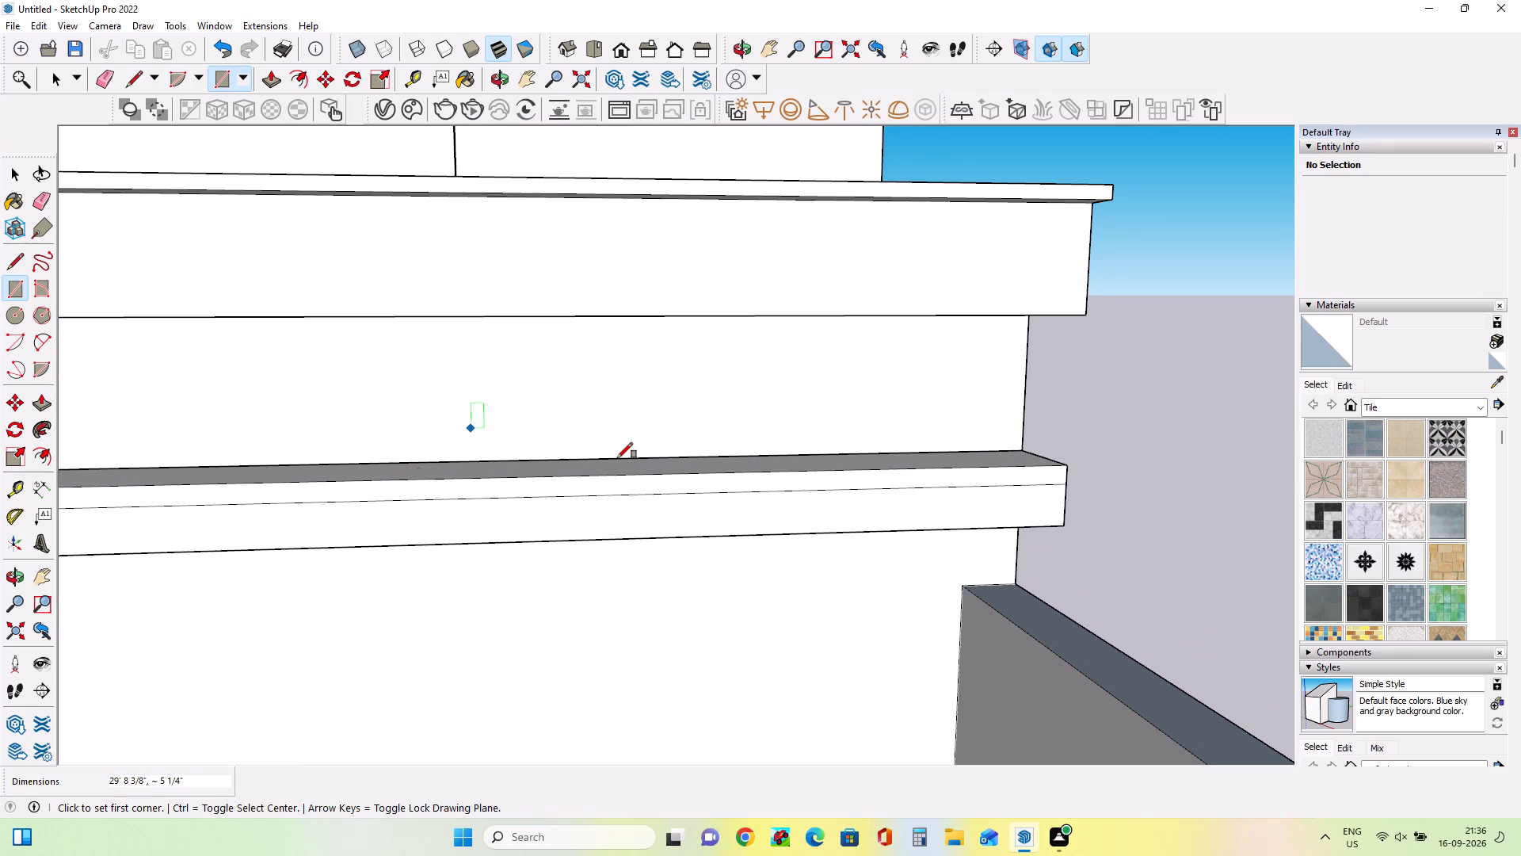
Pull the upper strip of the canopy's front face out 3 7/16" as a projecting lip.
left_click(40, 405)
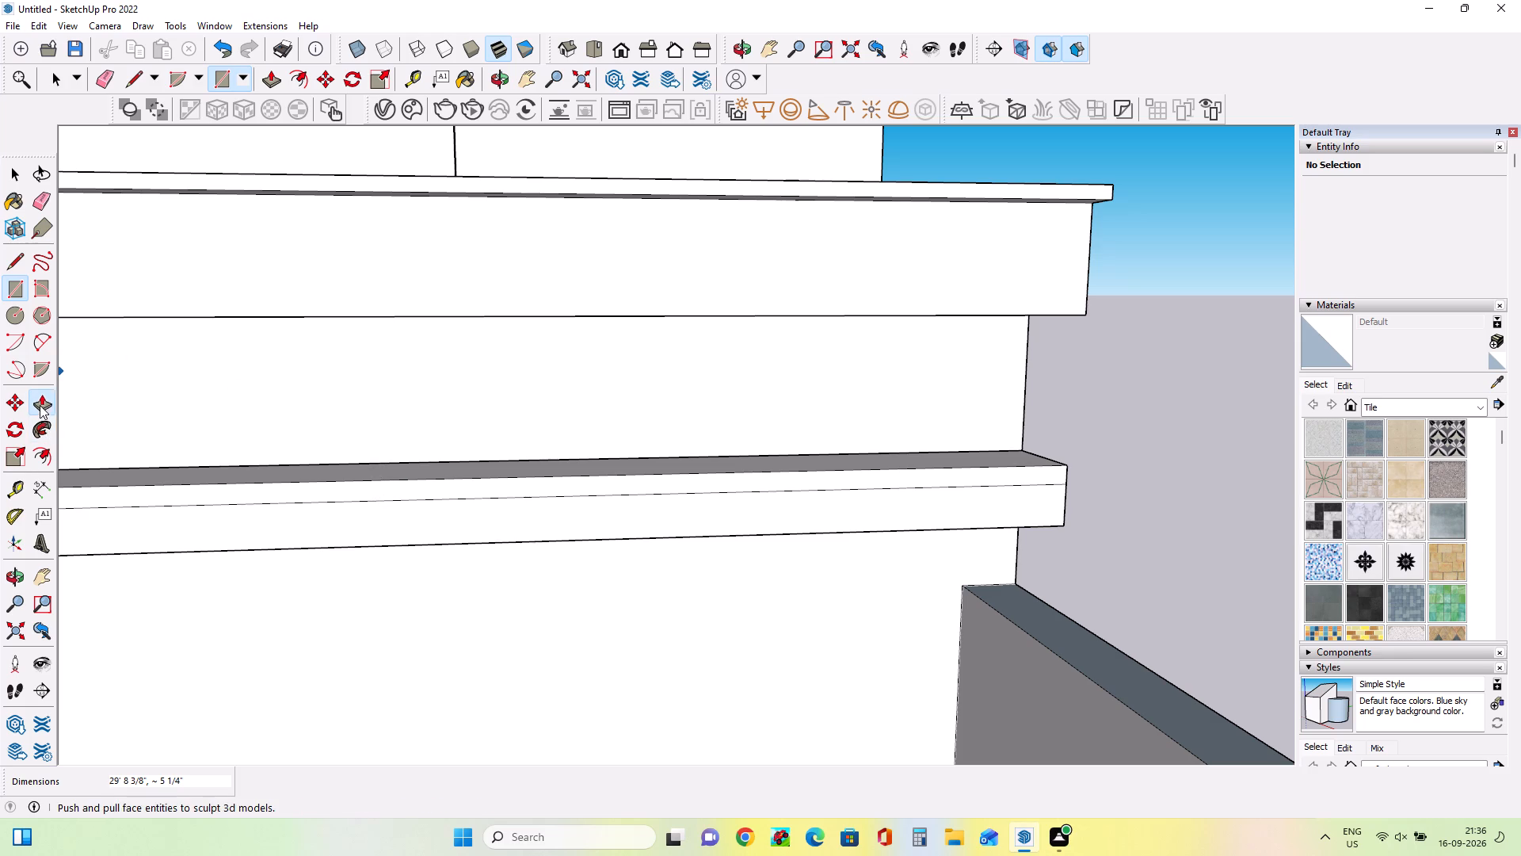
left_click(326, 492)
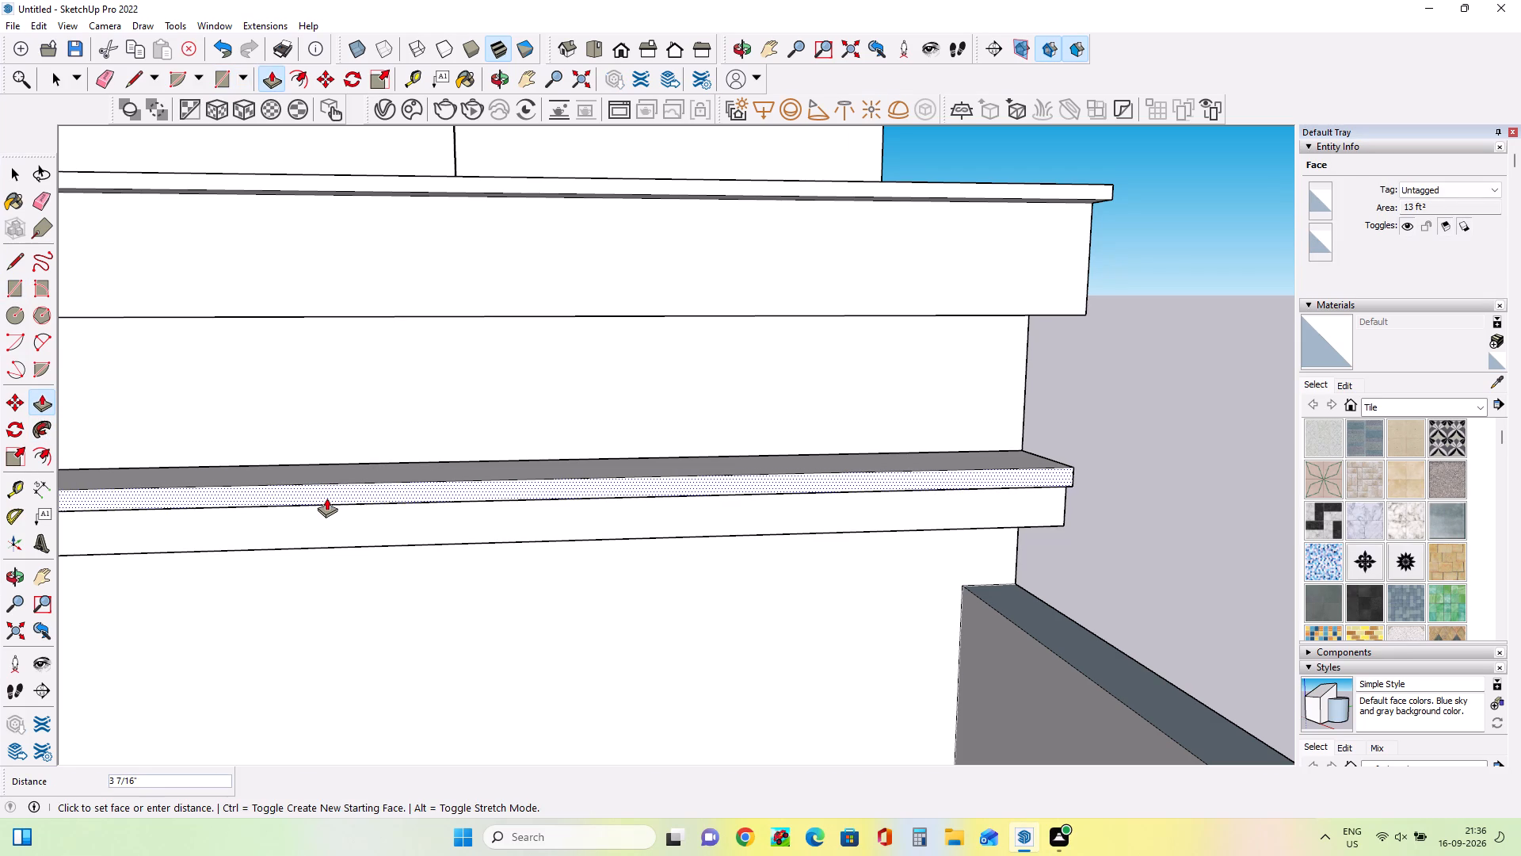
scroll(326, 498, "down", 9)
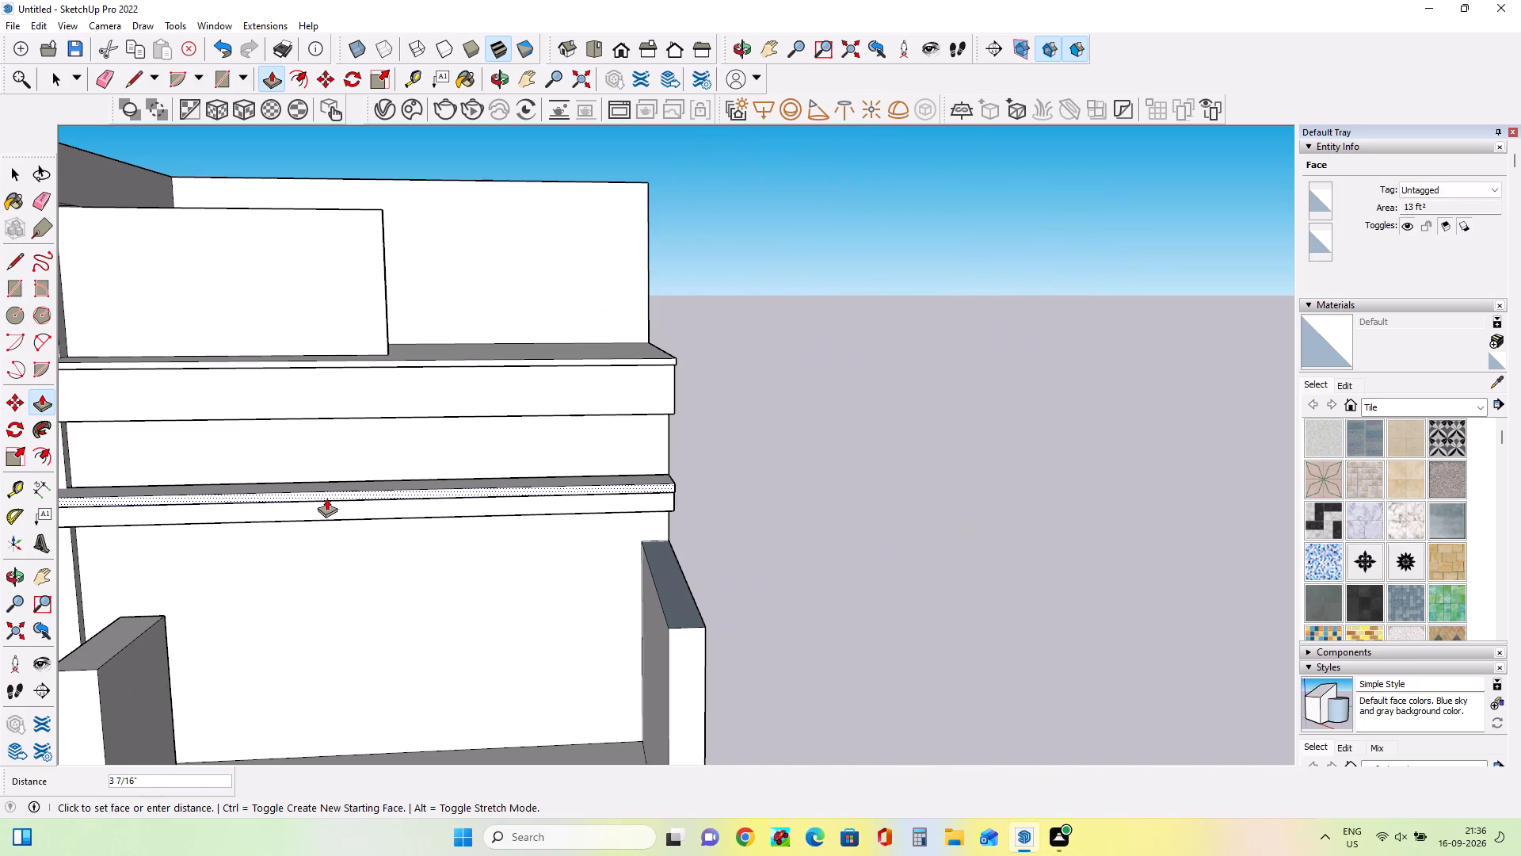
left_click(326, 498)
Thin the canopy's projecting lip by pushing its underside up 2 5/16".
scroll(288, 564, "down", 3)
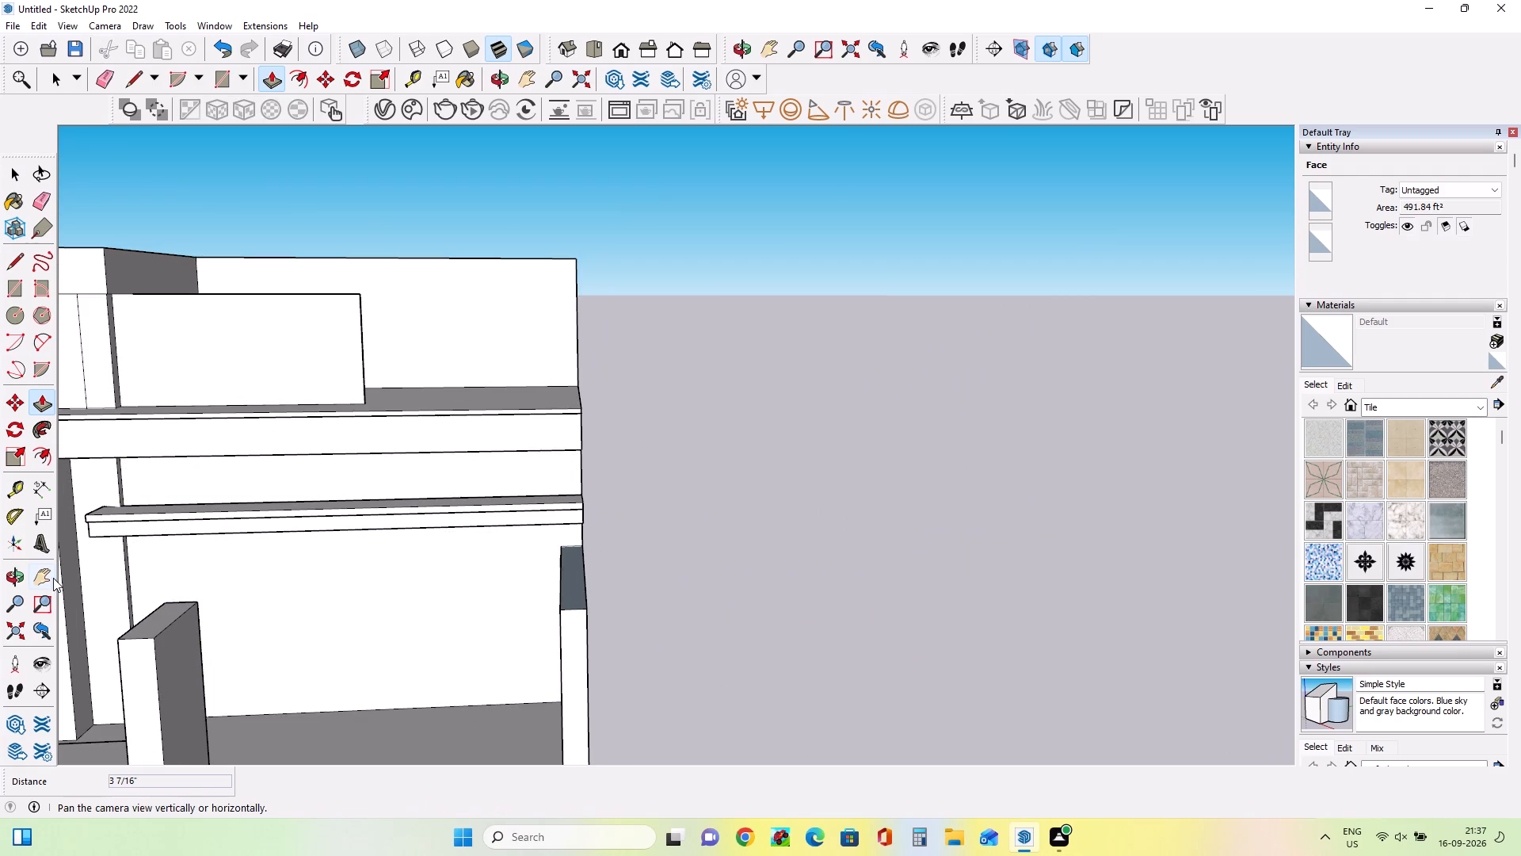
left_click(42, 575)
left_click_drag(244, 540, 602, 489)
scroll(604, 488, "up", 6)
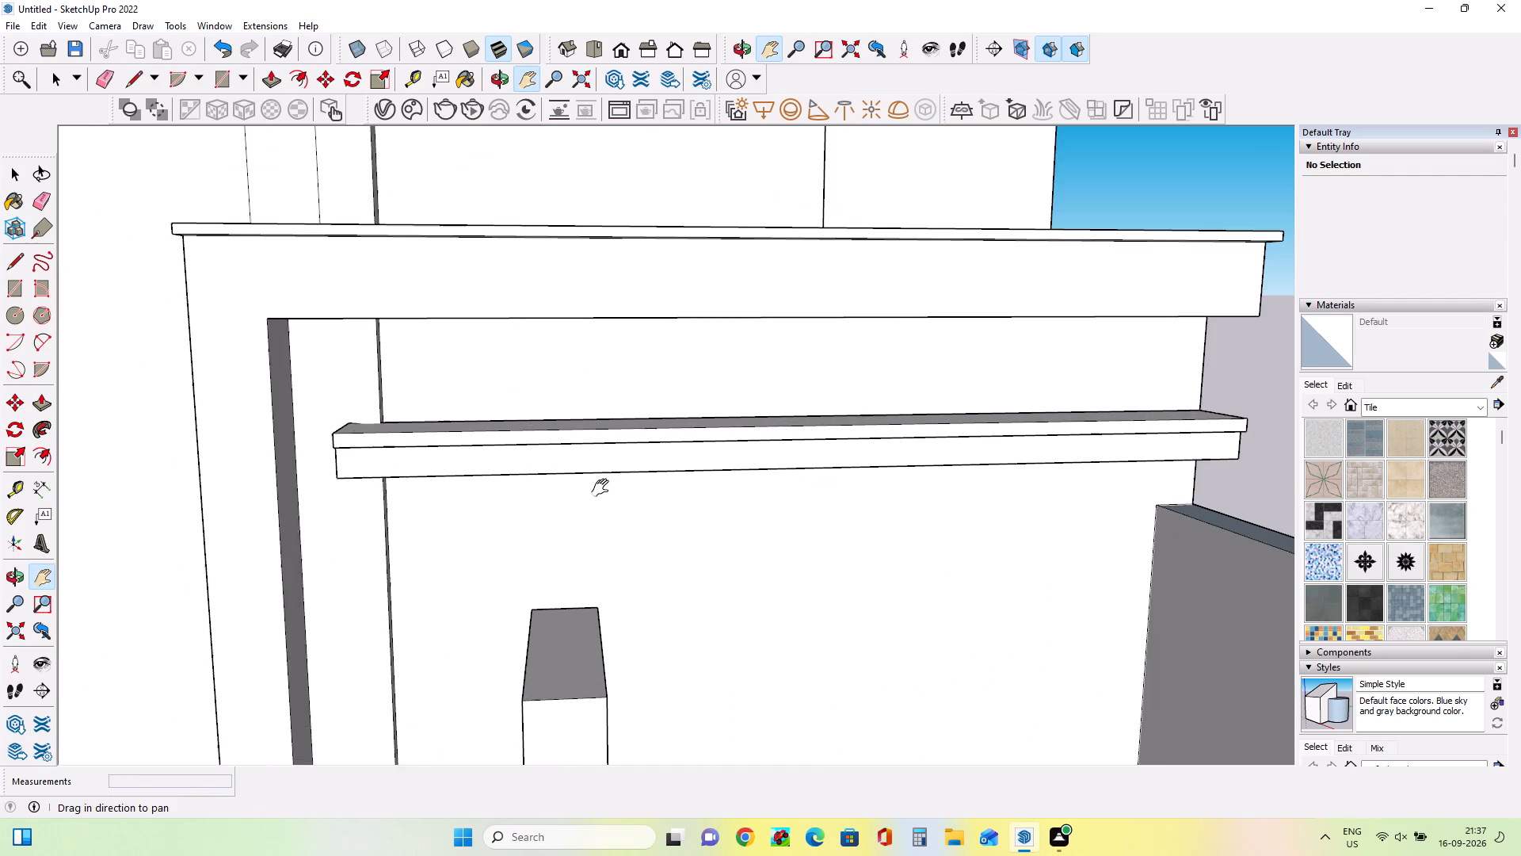
scroll(604, 488, "down", 3)
middle_click_drag(566, 483, 563, 393)
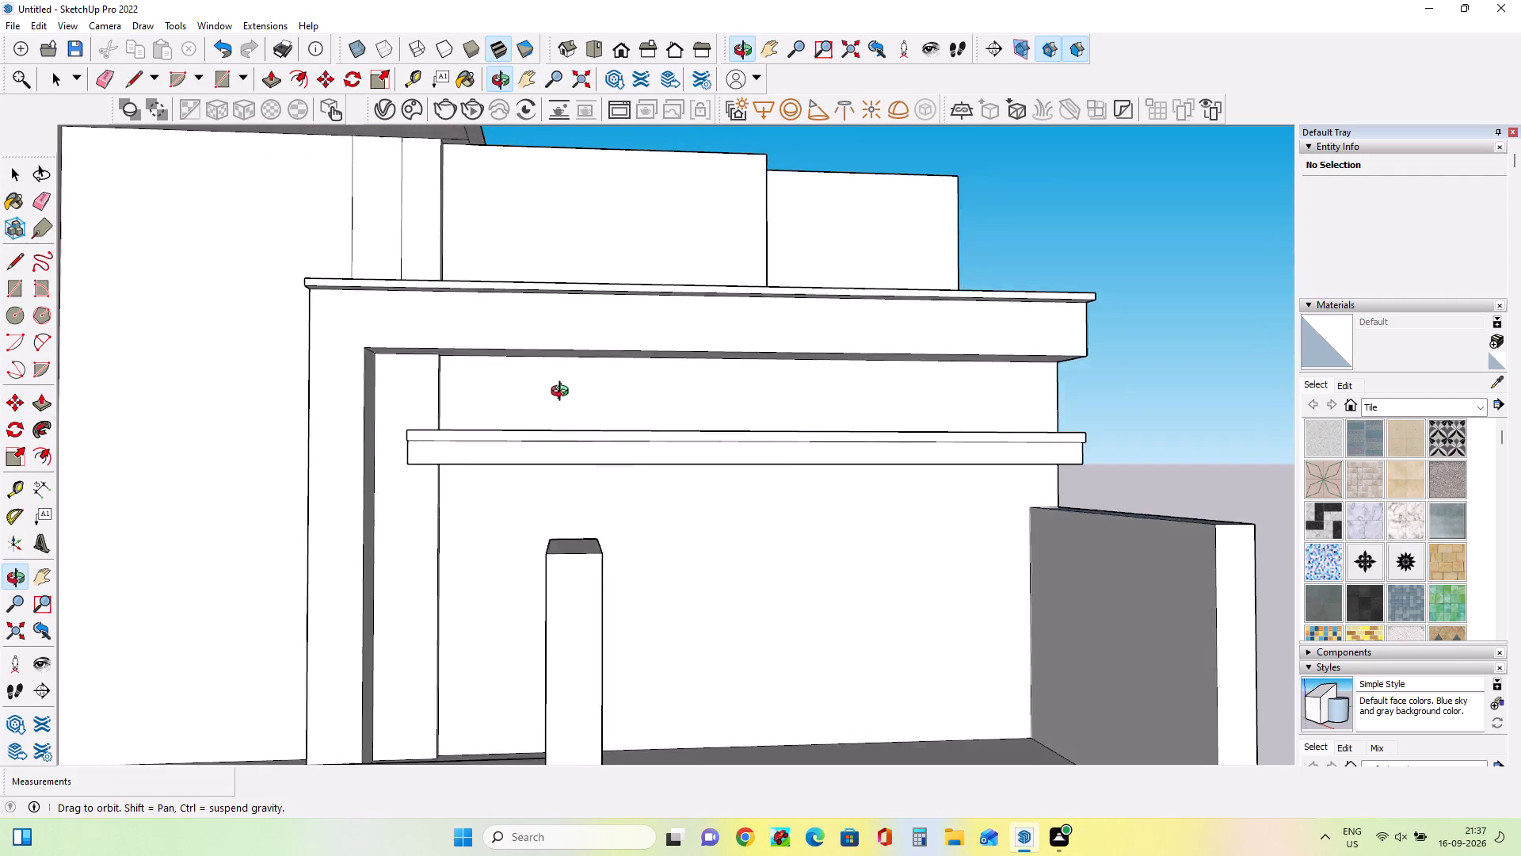
middle_click_drag(563, 393, 563, 377)
scroll(581, 460, "up", 3)
middle_click_drag(368, 529, 366, 428)
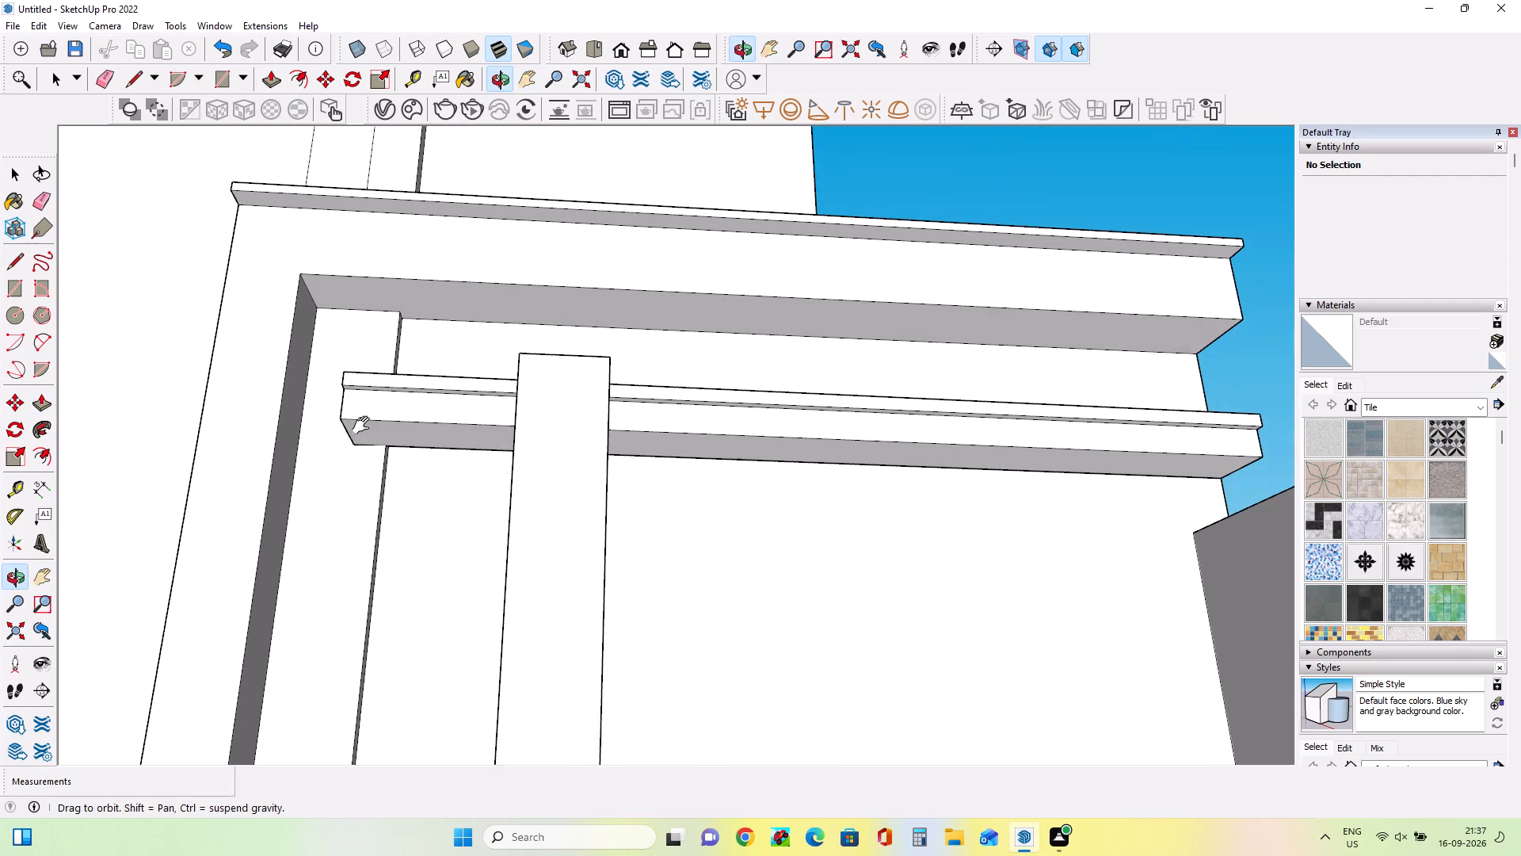
left_click(36, 401)
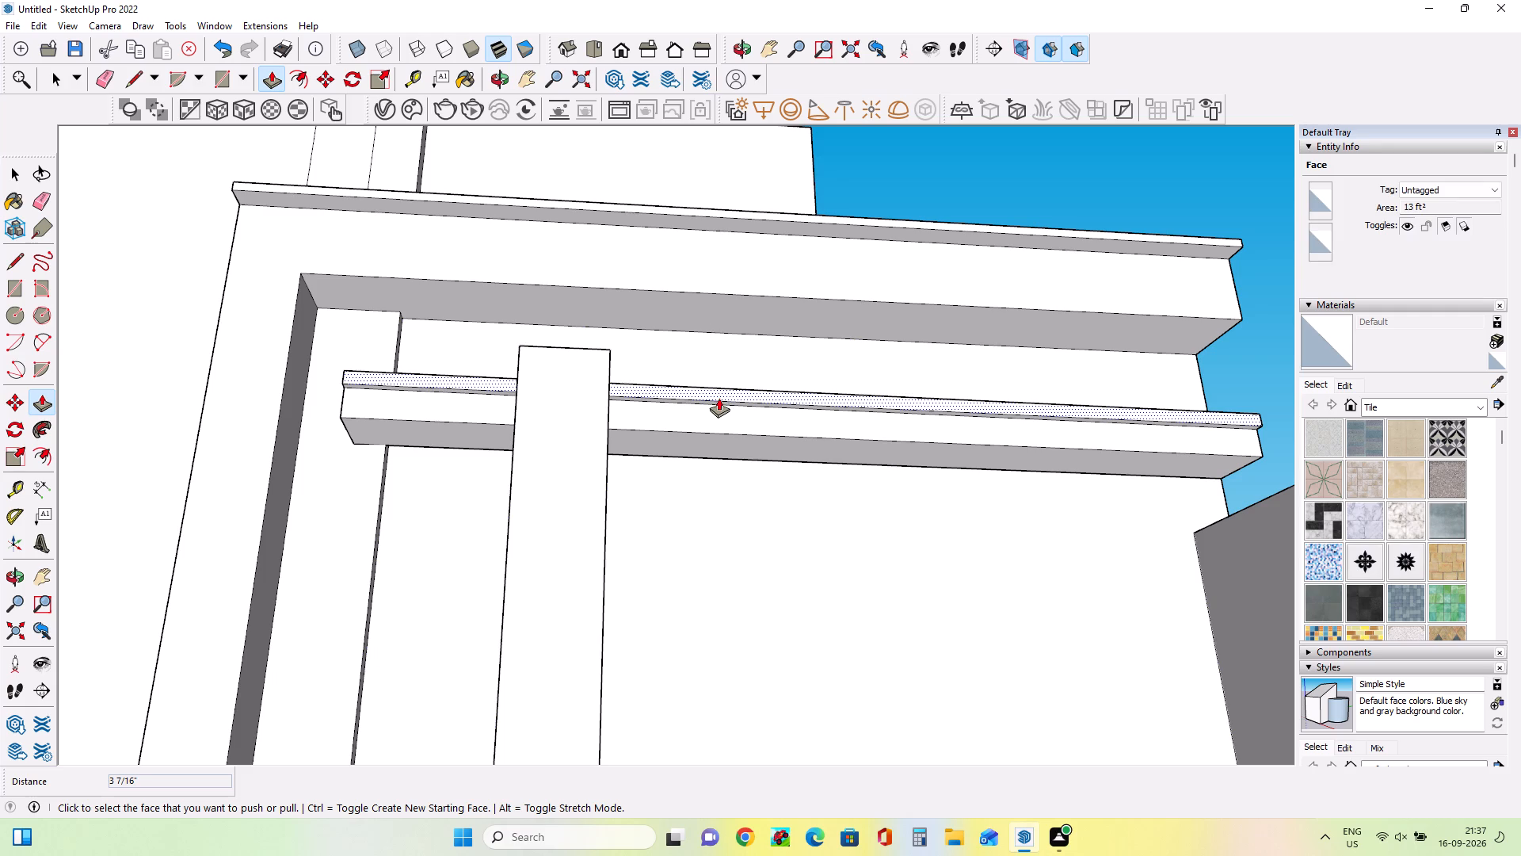
scroll(721, 404, "up", 7)
left_click(727, 399)
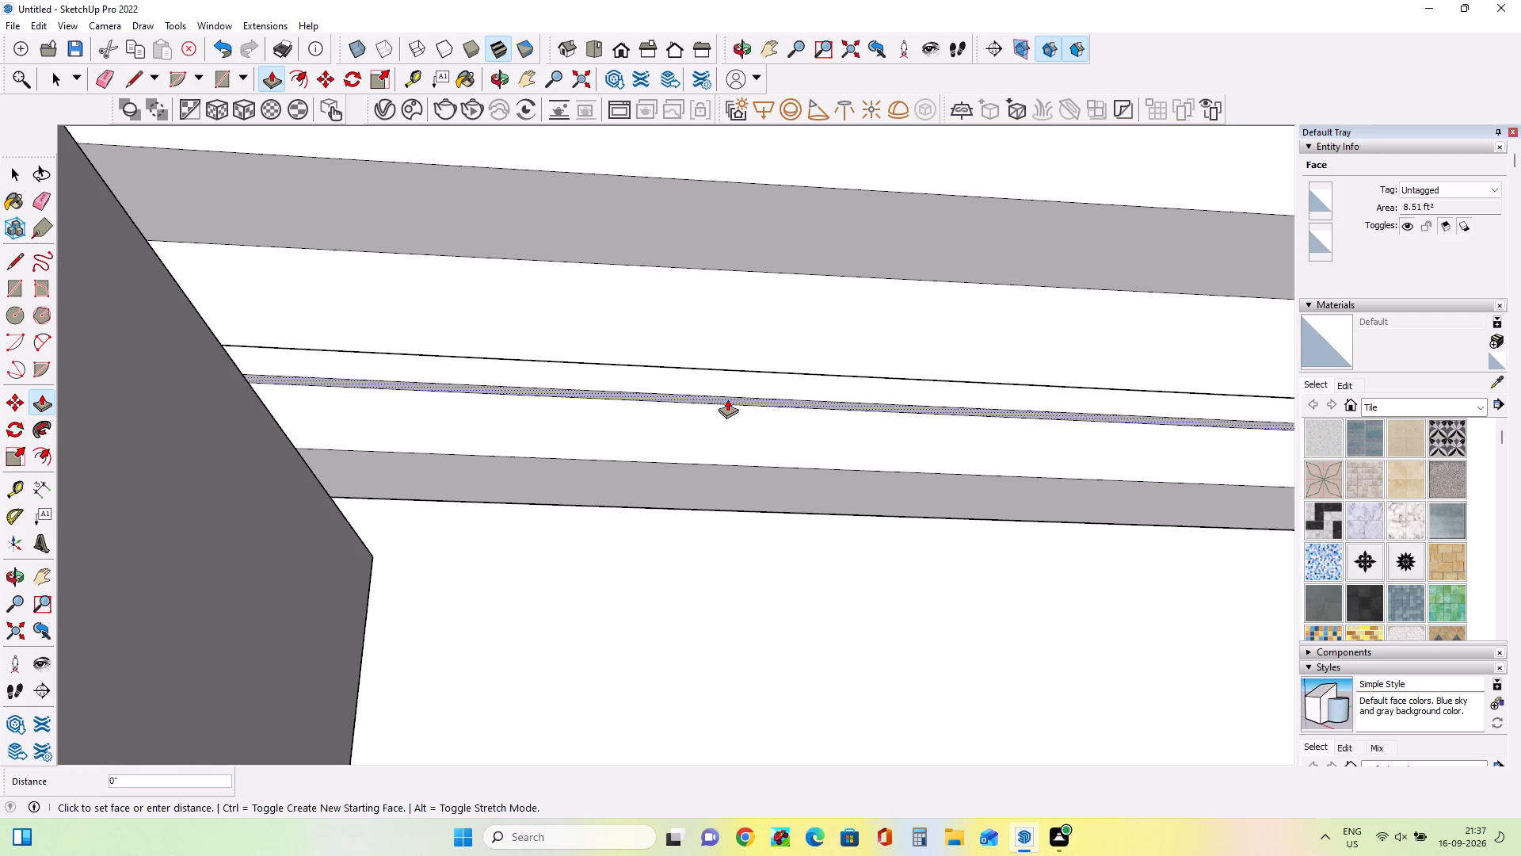
left_click(731, 387)
scroll(688, 433, "down", 4)
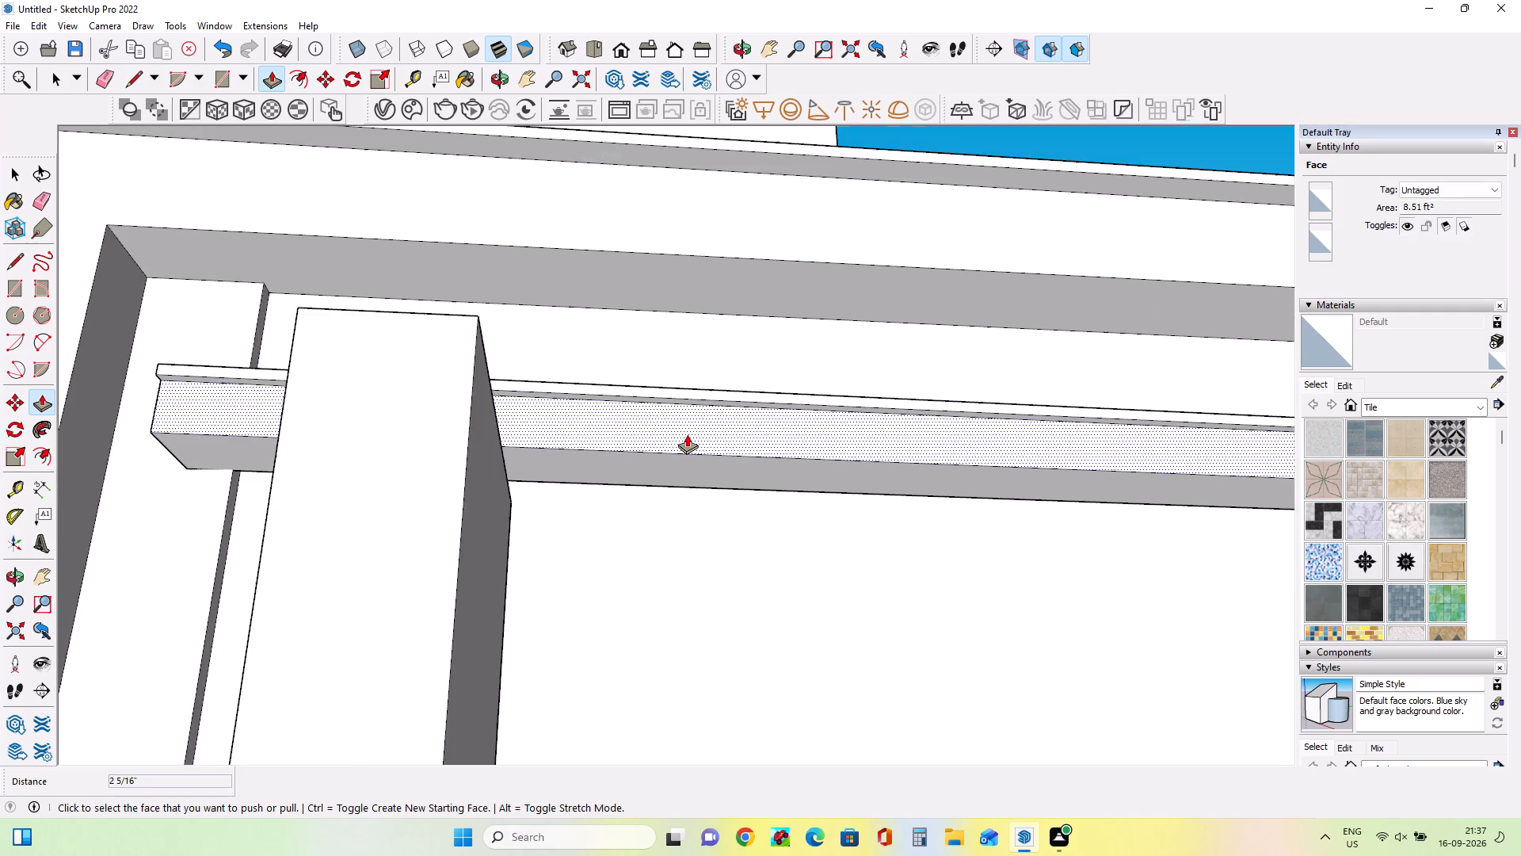
scroll(687, 434, "down", 9)
middle_click_drag(698, 479, 703, 611)
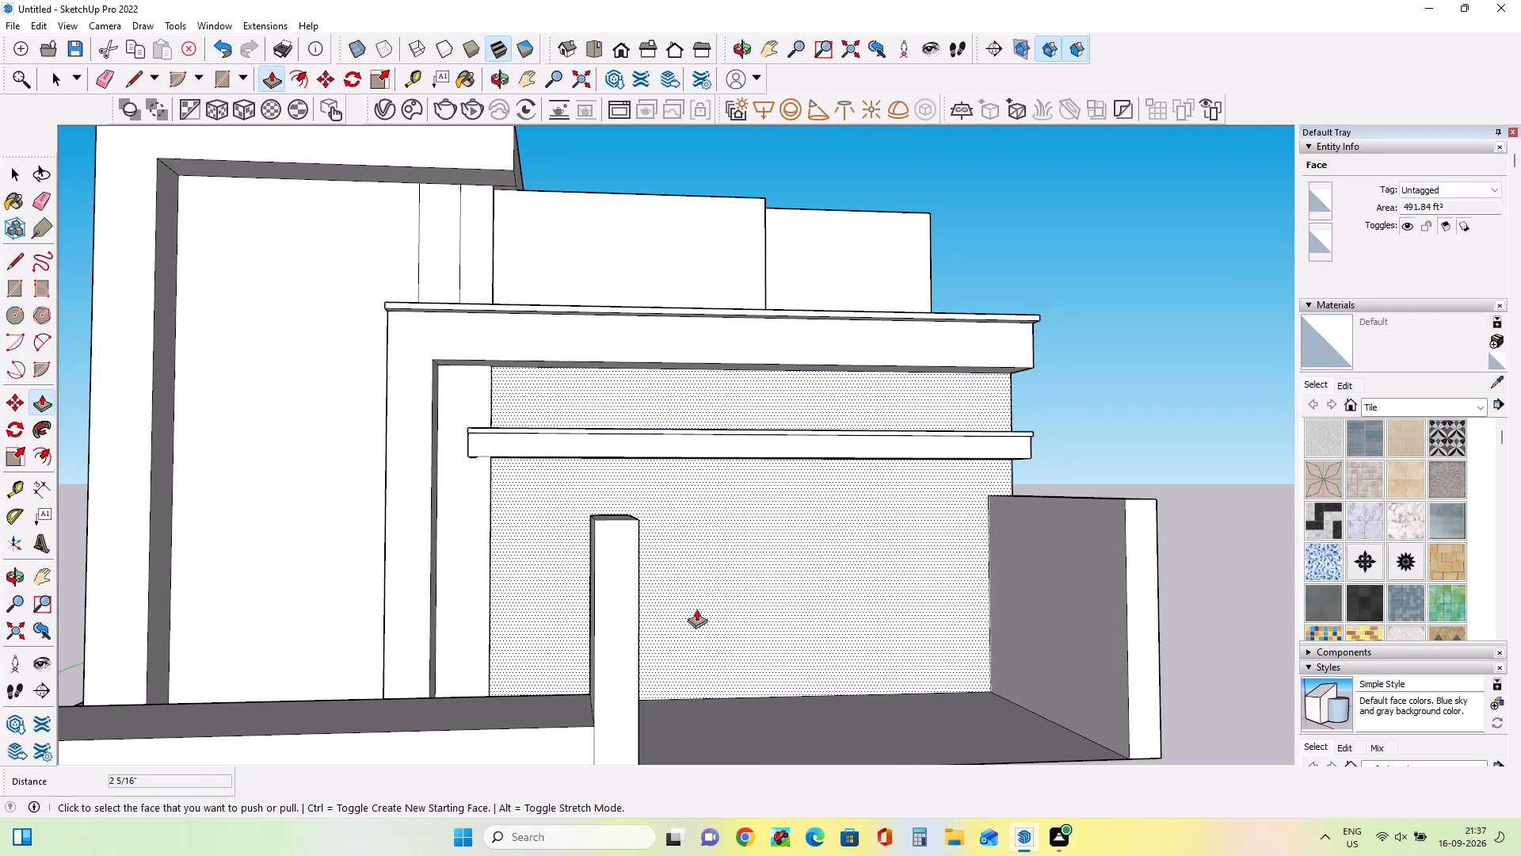
Examine the canopy, facade frame and low side walls from several viewing angles.
middle_click_drag(661, 532, 656, 636)
scroll(387, 498, "down", 2)
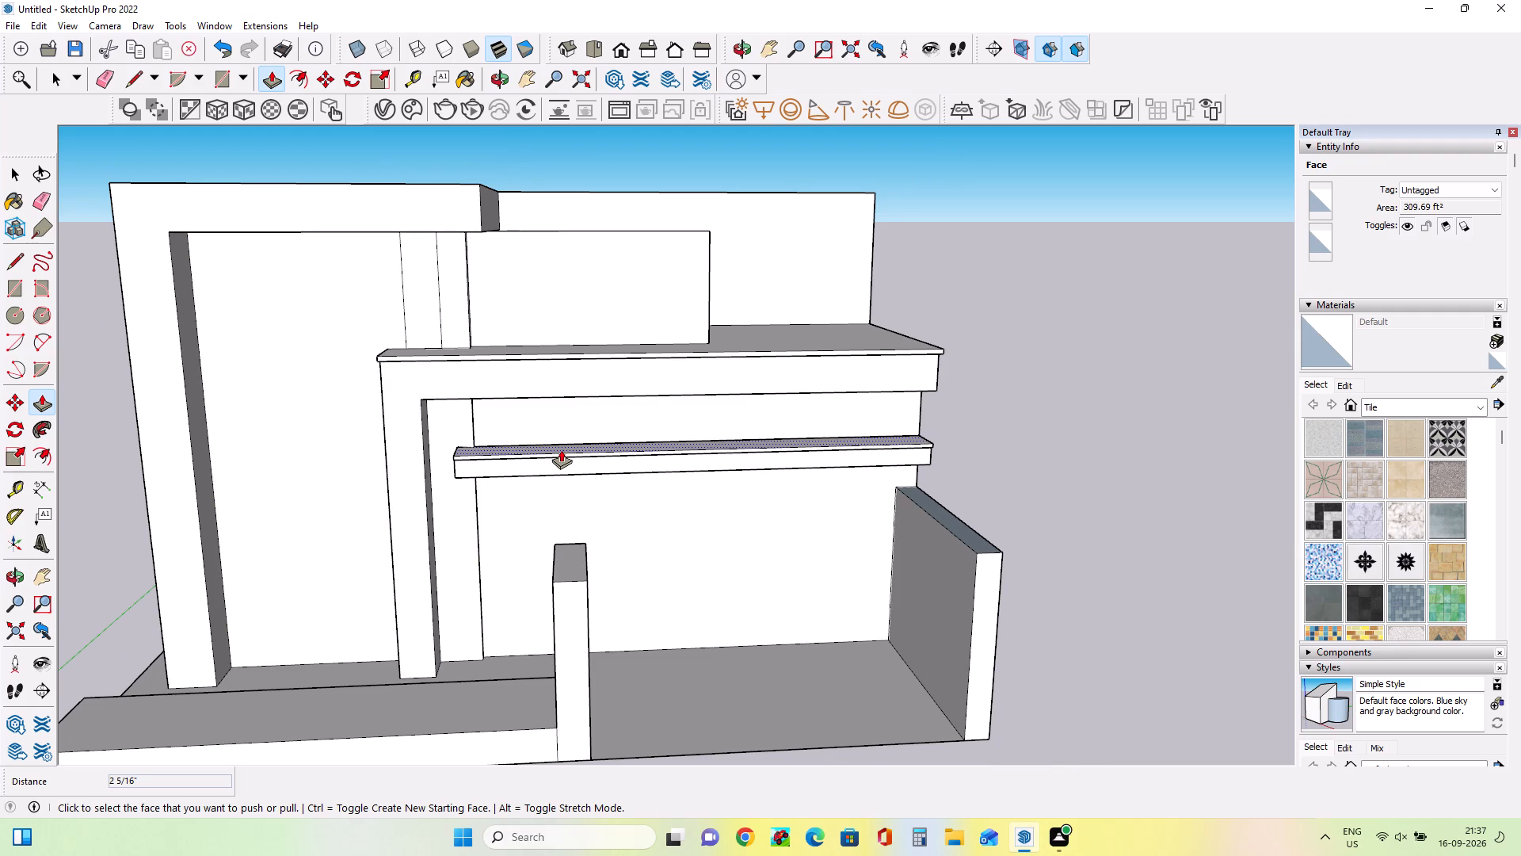
middle_click_drag(630, 599, 687, 595)
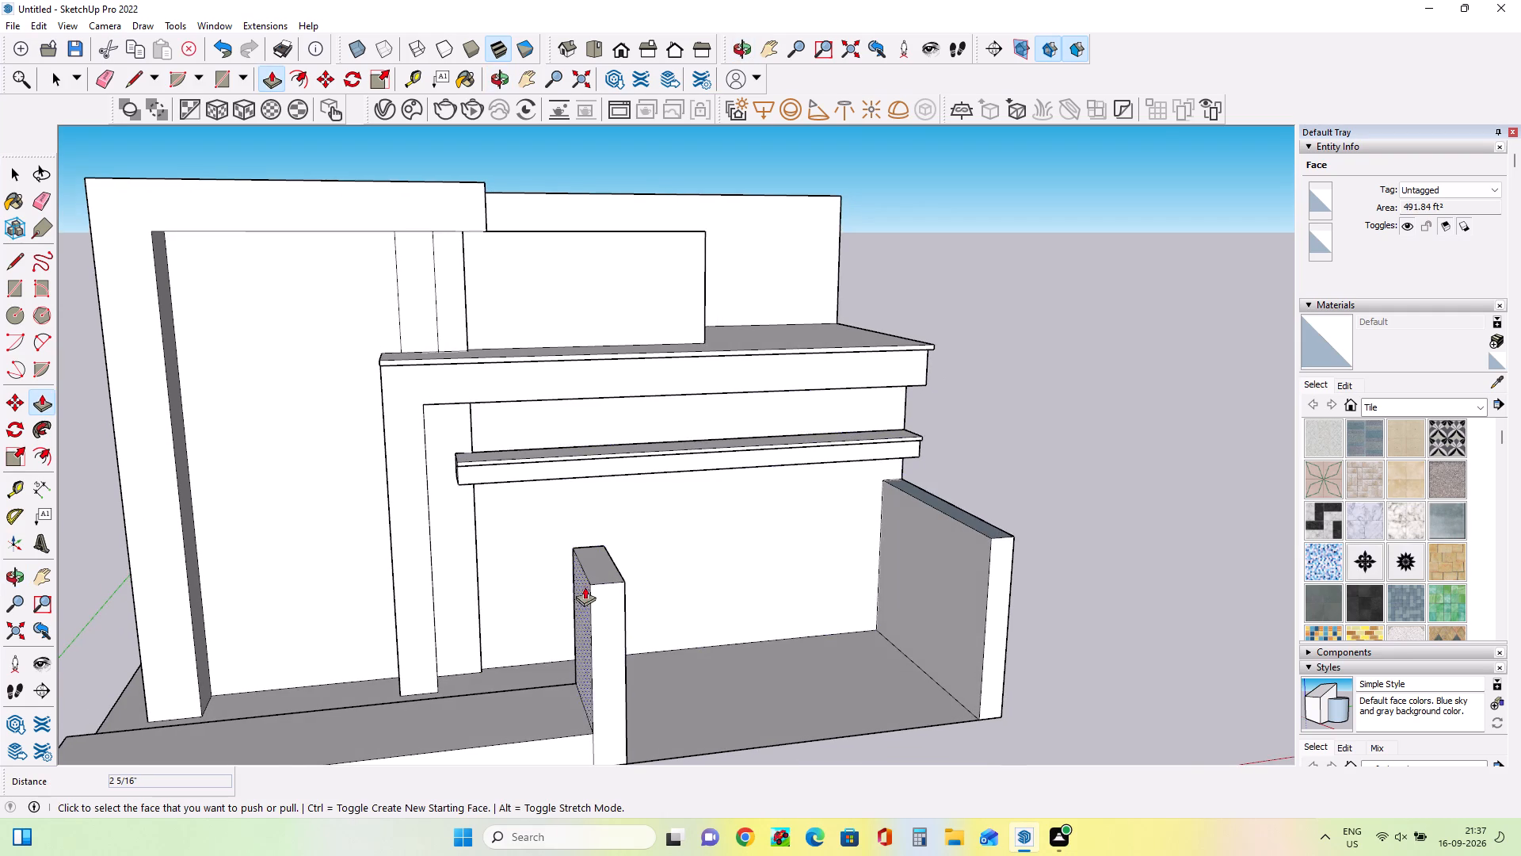
scroll(558, 583, "up", 3)
middle_click_drag(619, 604, 600, 595)
middle_click(600, 595)
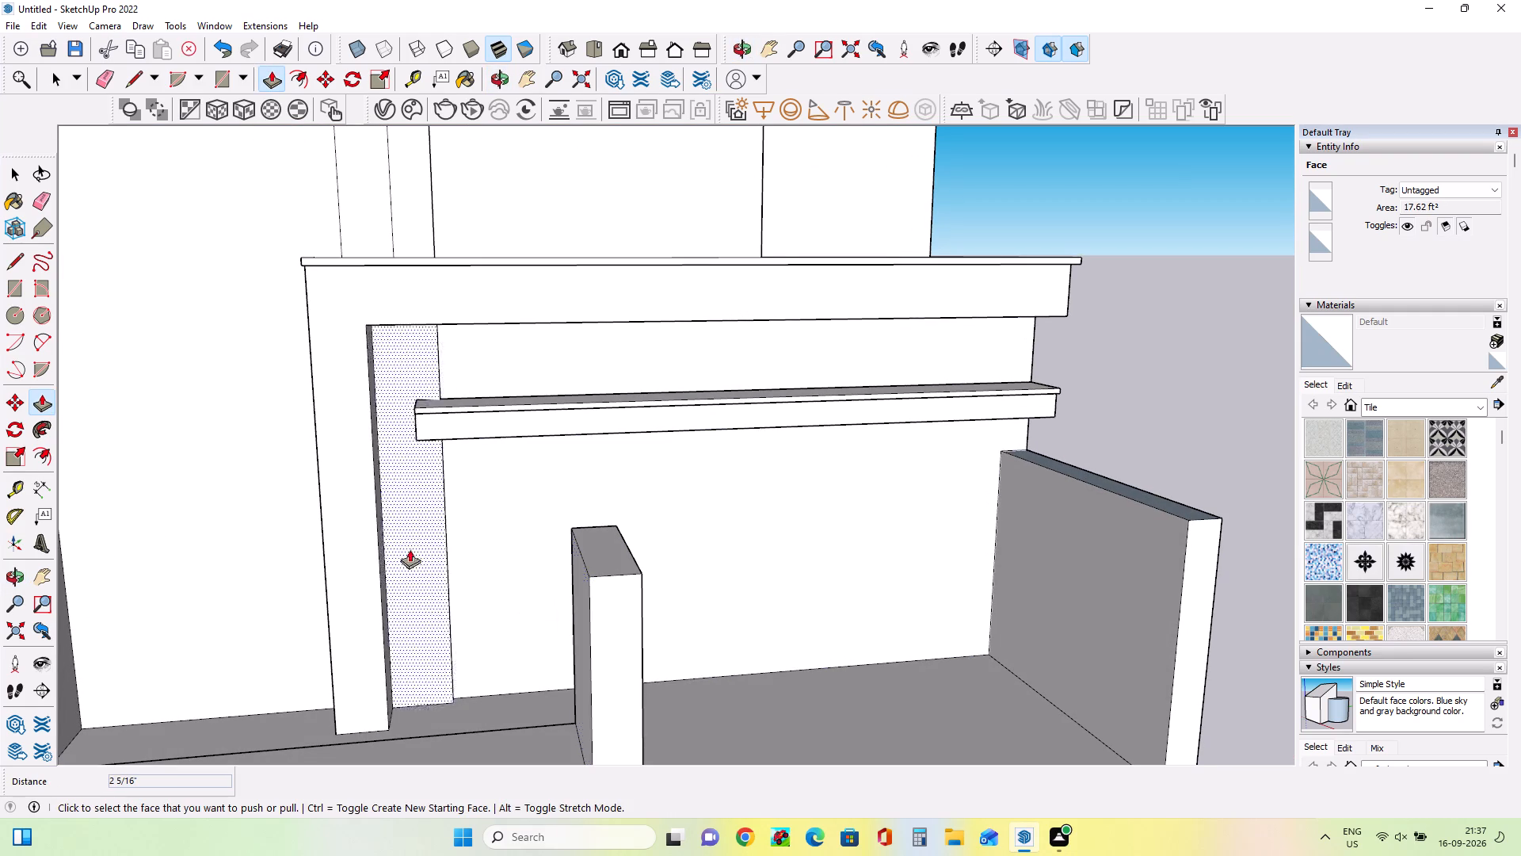
middle_click_drag(576, 546, 558, 564)
middle_click(558, 564)
scroll(564, 555, "down", 3)
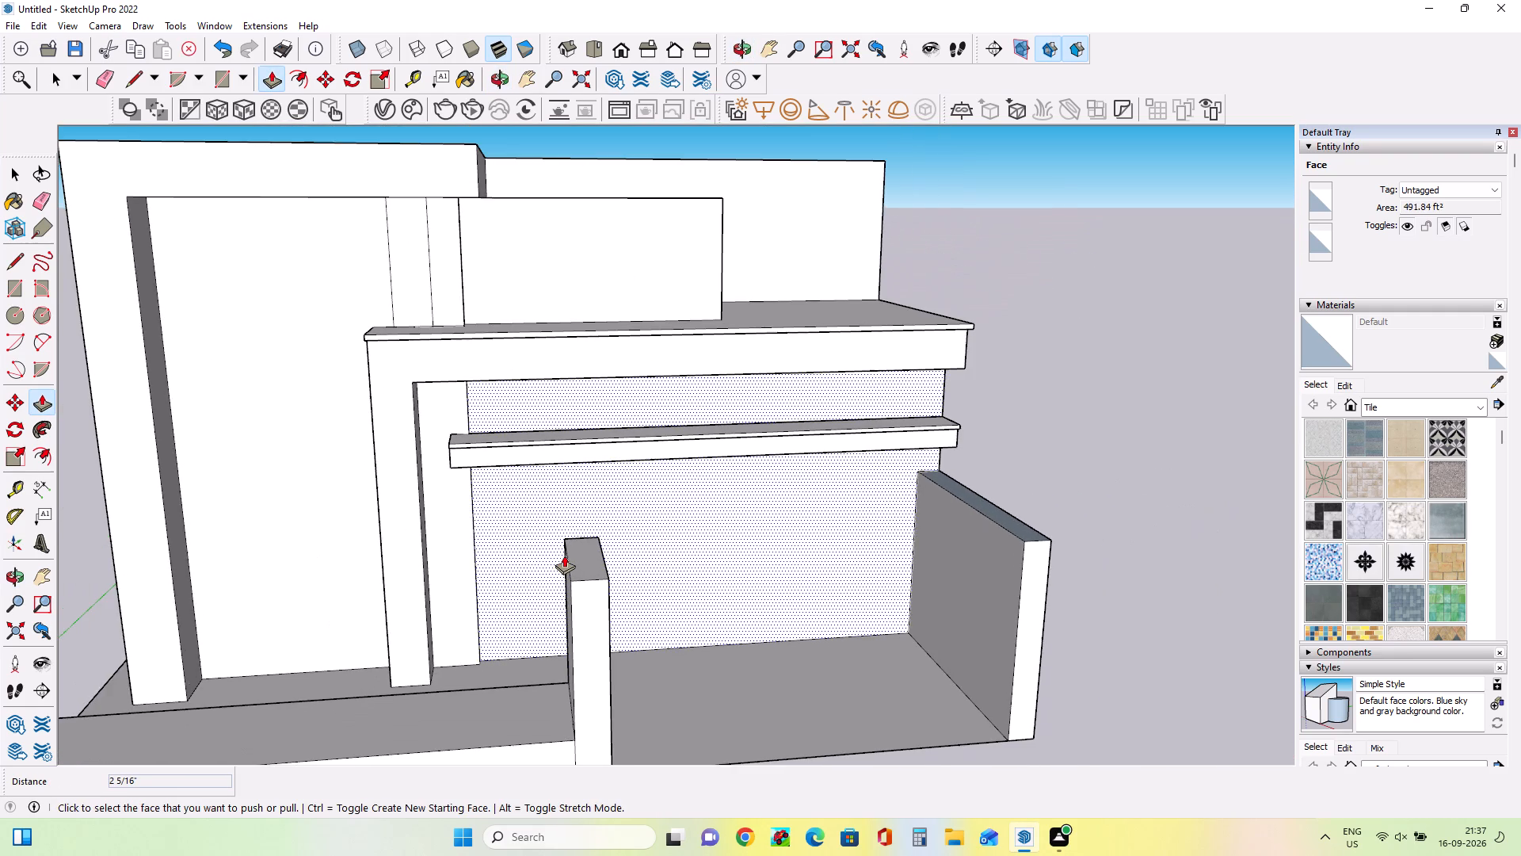
scroll(562, 548, "down", 3)
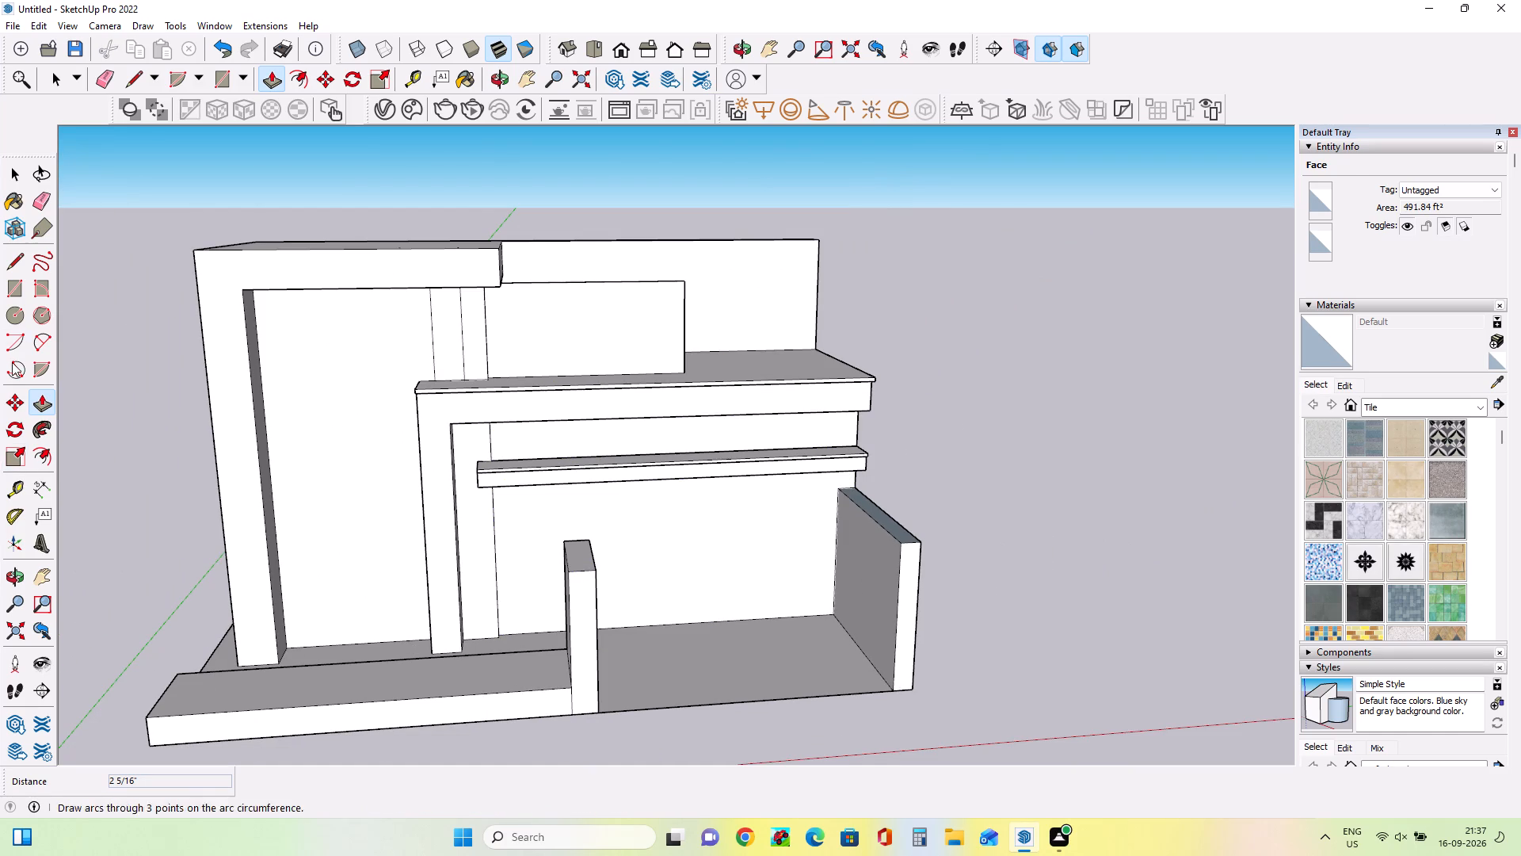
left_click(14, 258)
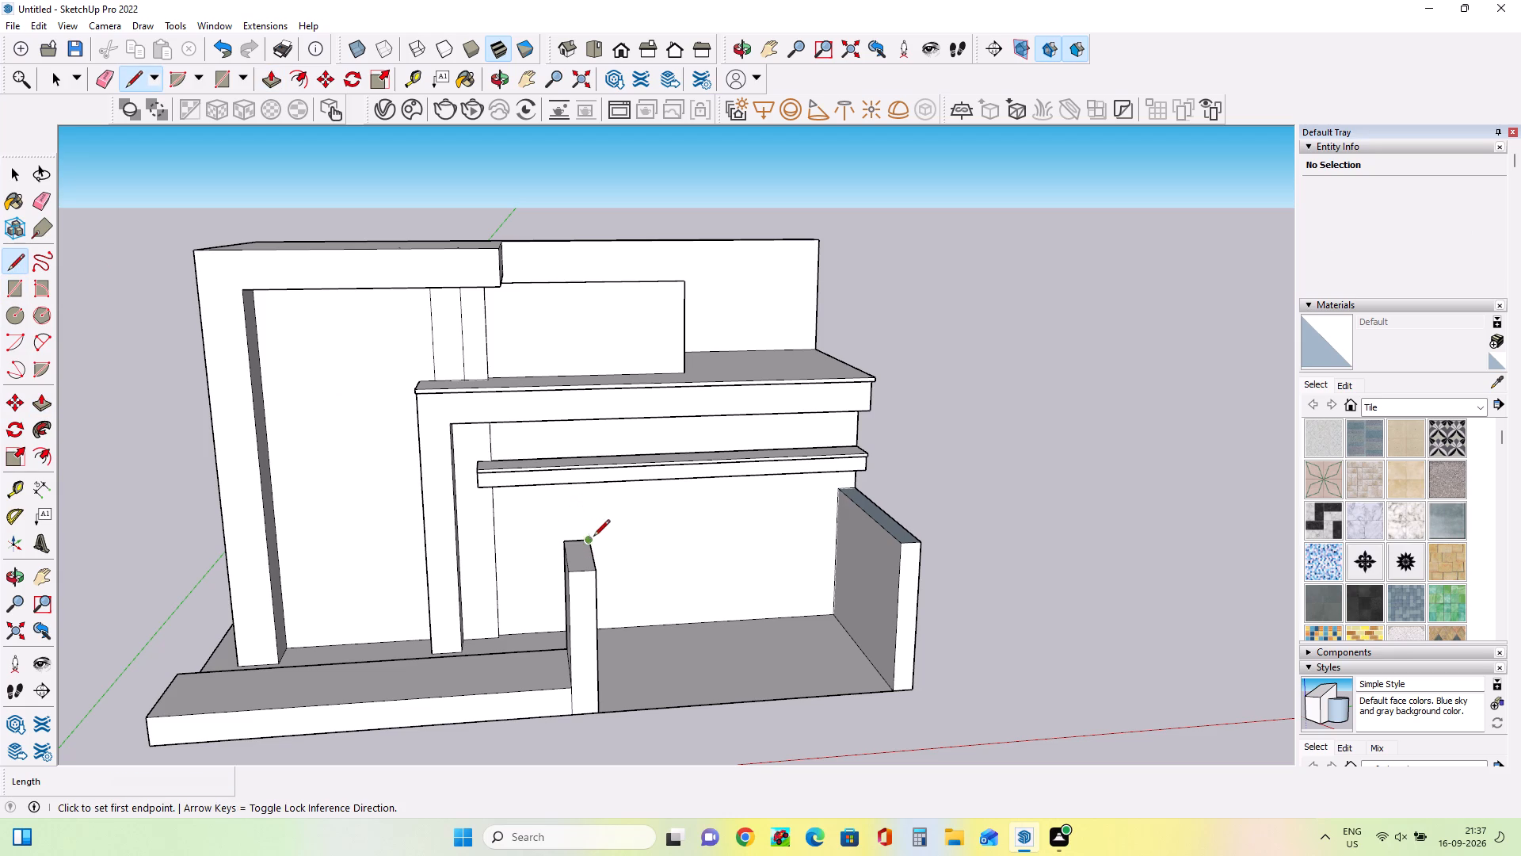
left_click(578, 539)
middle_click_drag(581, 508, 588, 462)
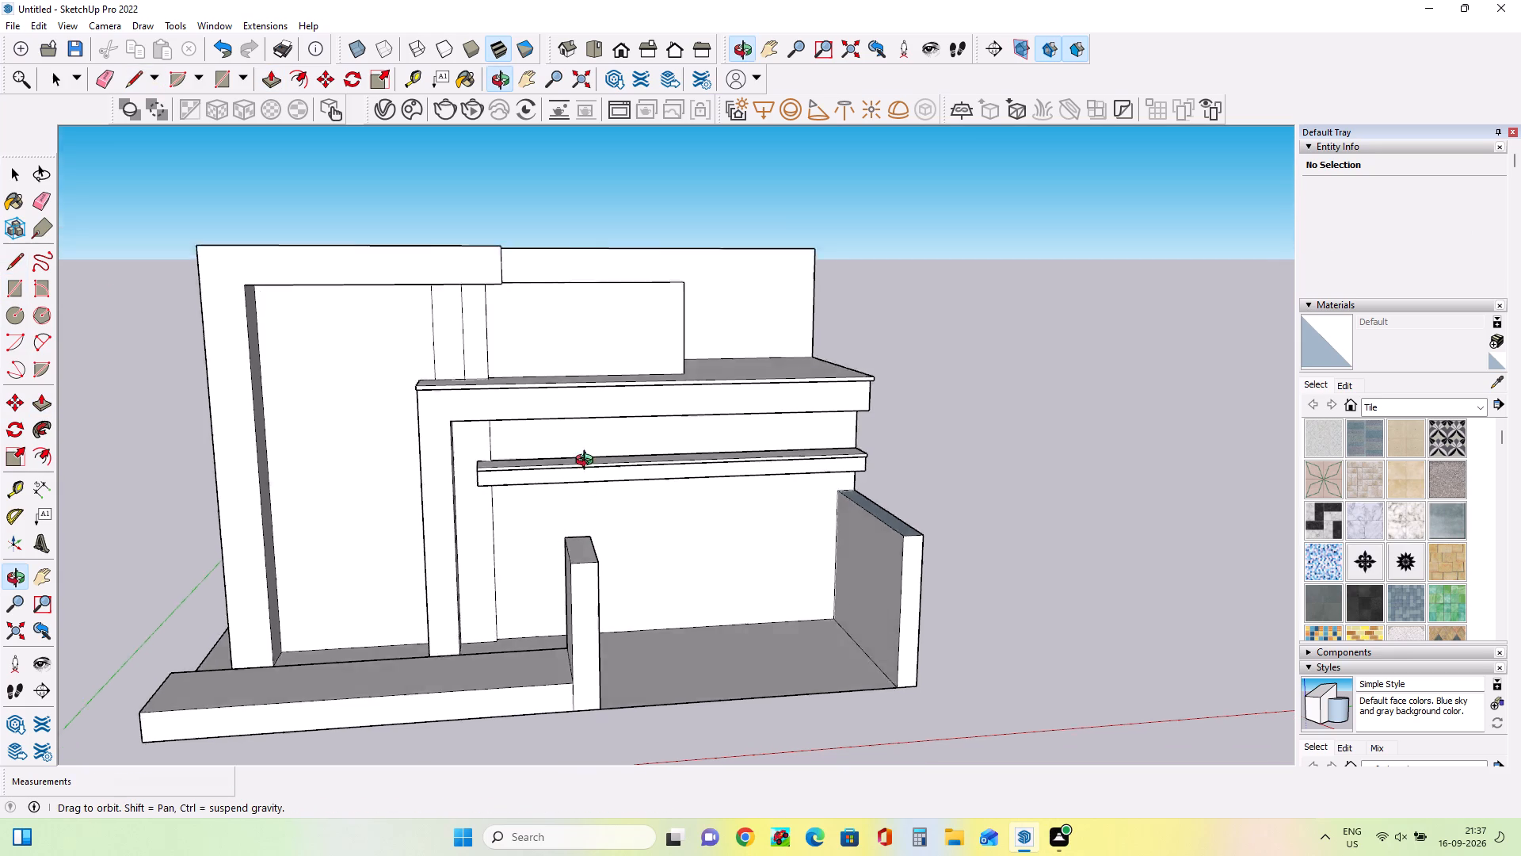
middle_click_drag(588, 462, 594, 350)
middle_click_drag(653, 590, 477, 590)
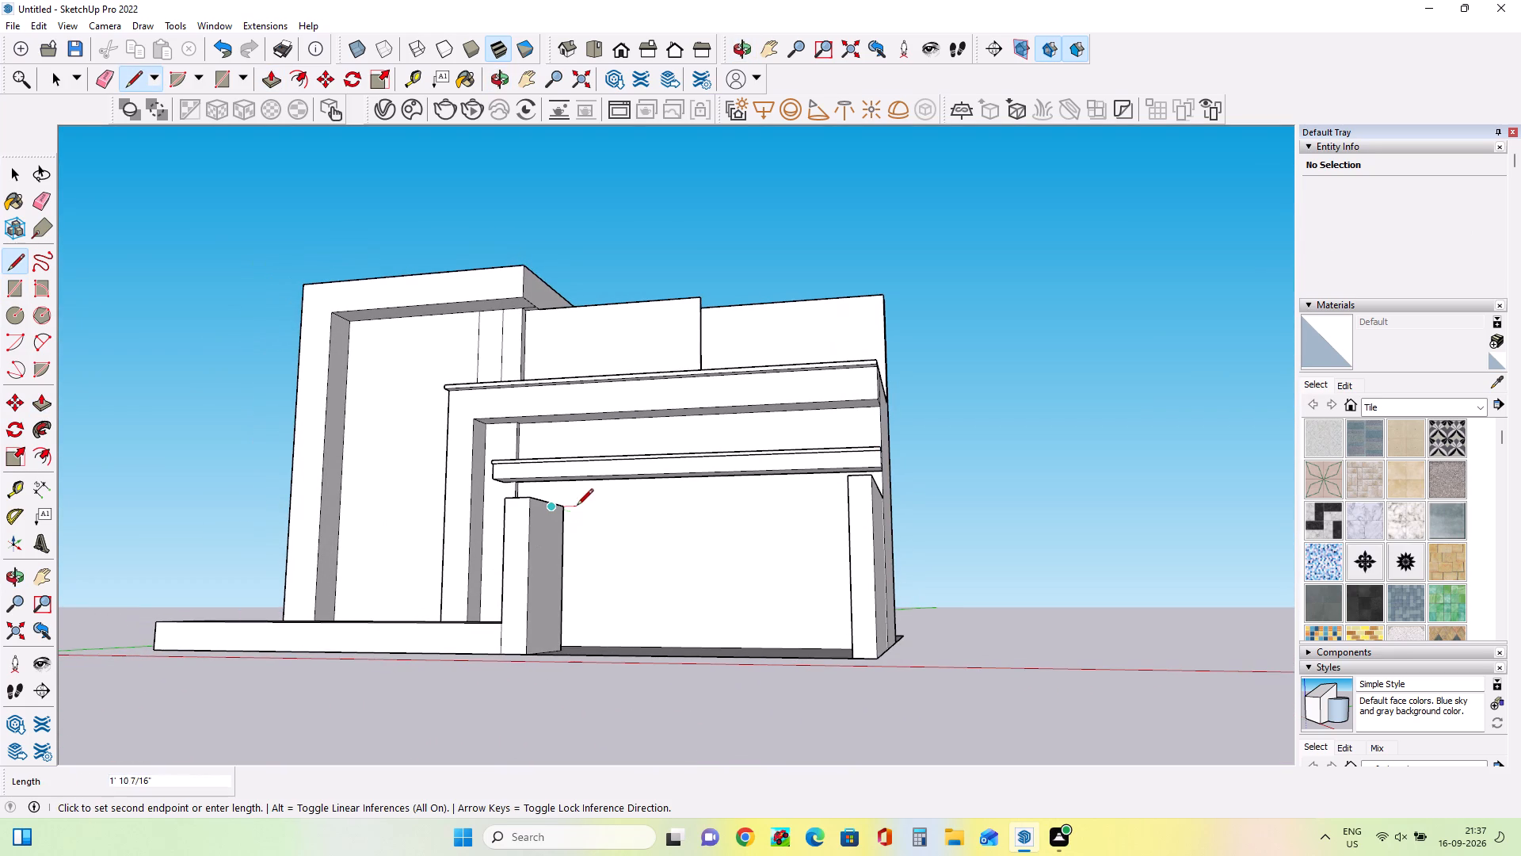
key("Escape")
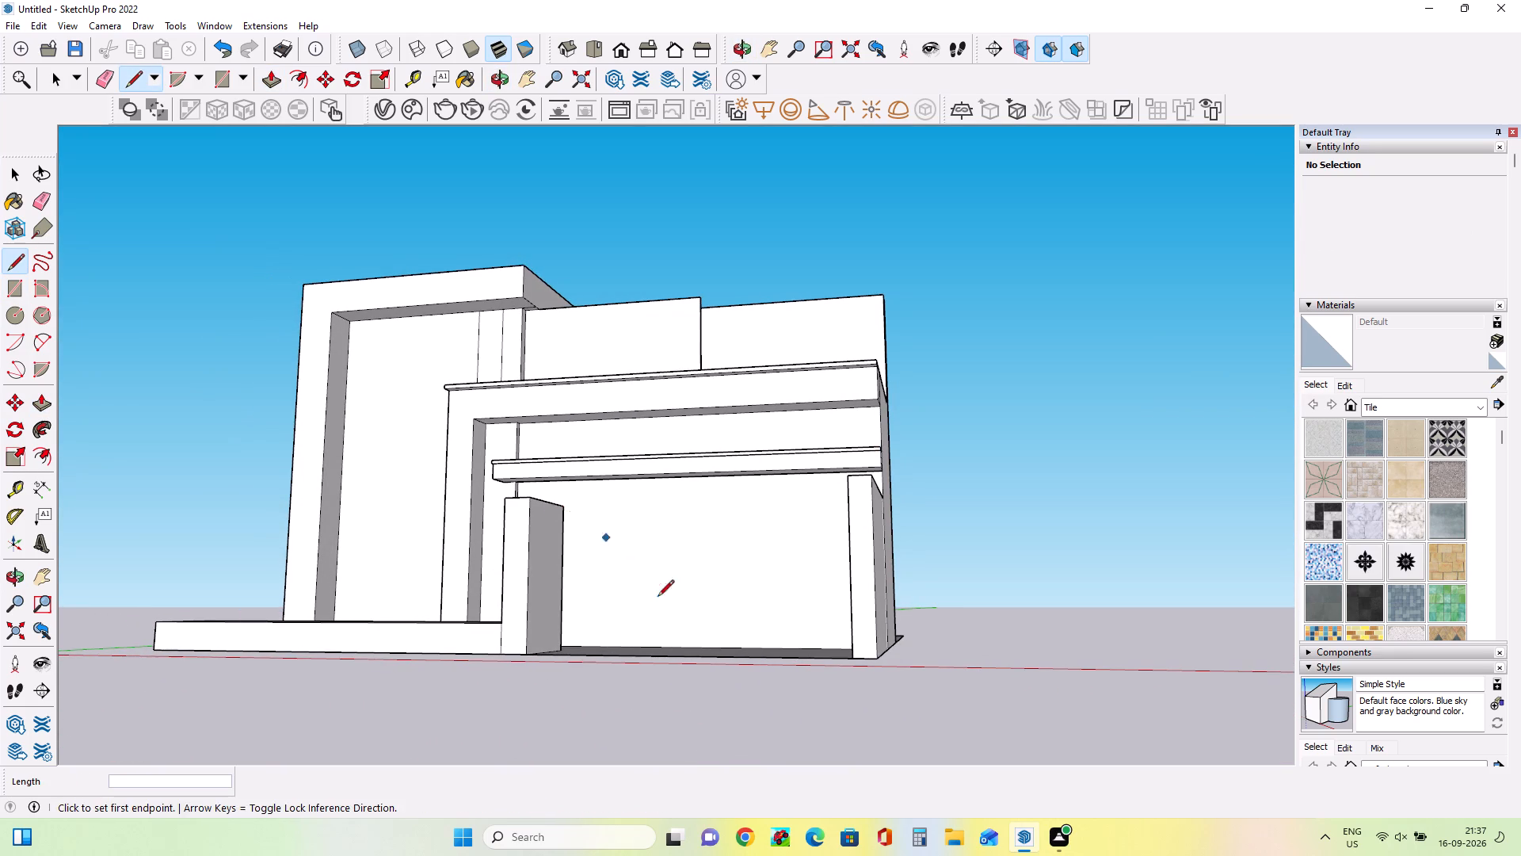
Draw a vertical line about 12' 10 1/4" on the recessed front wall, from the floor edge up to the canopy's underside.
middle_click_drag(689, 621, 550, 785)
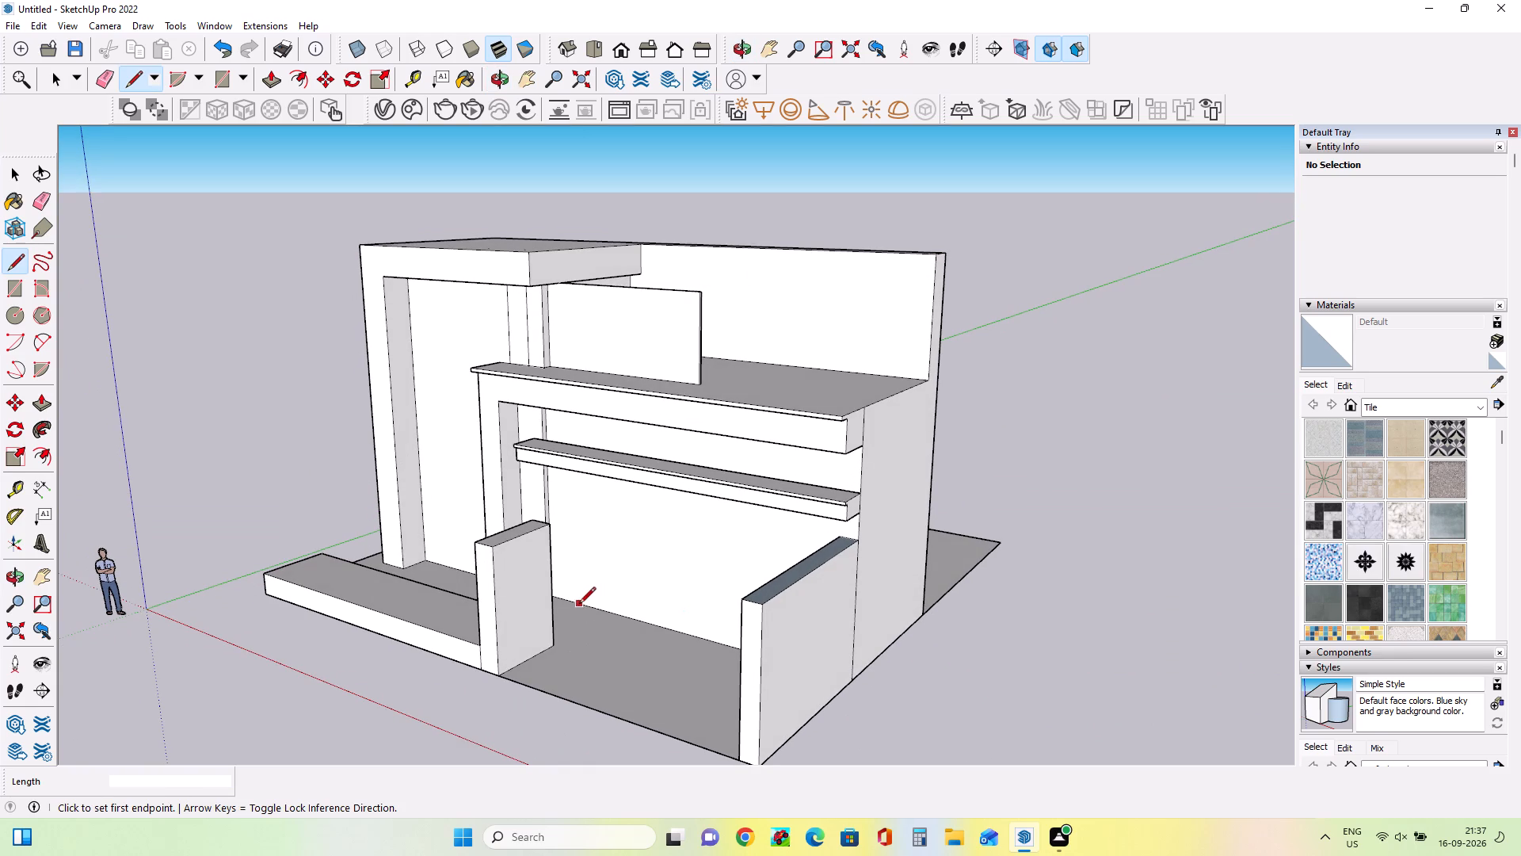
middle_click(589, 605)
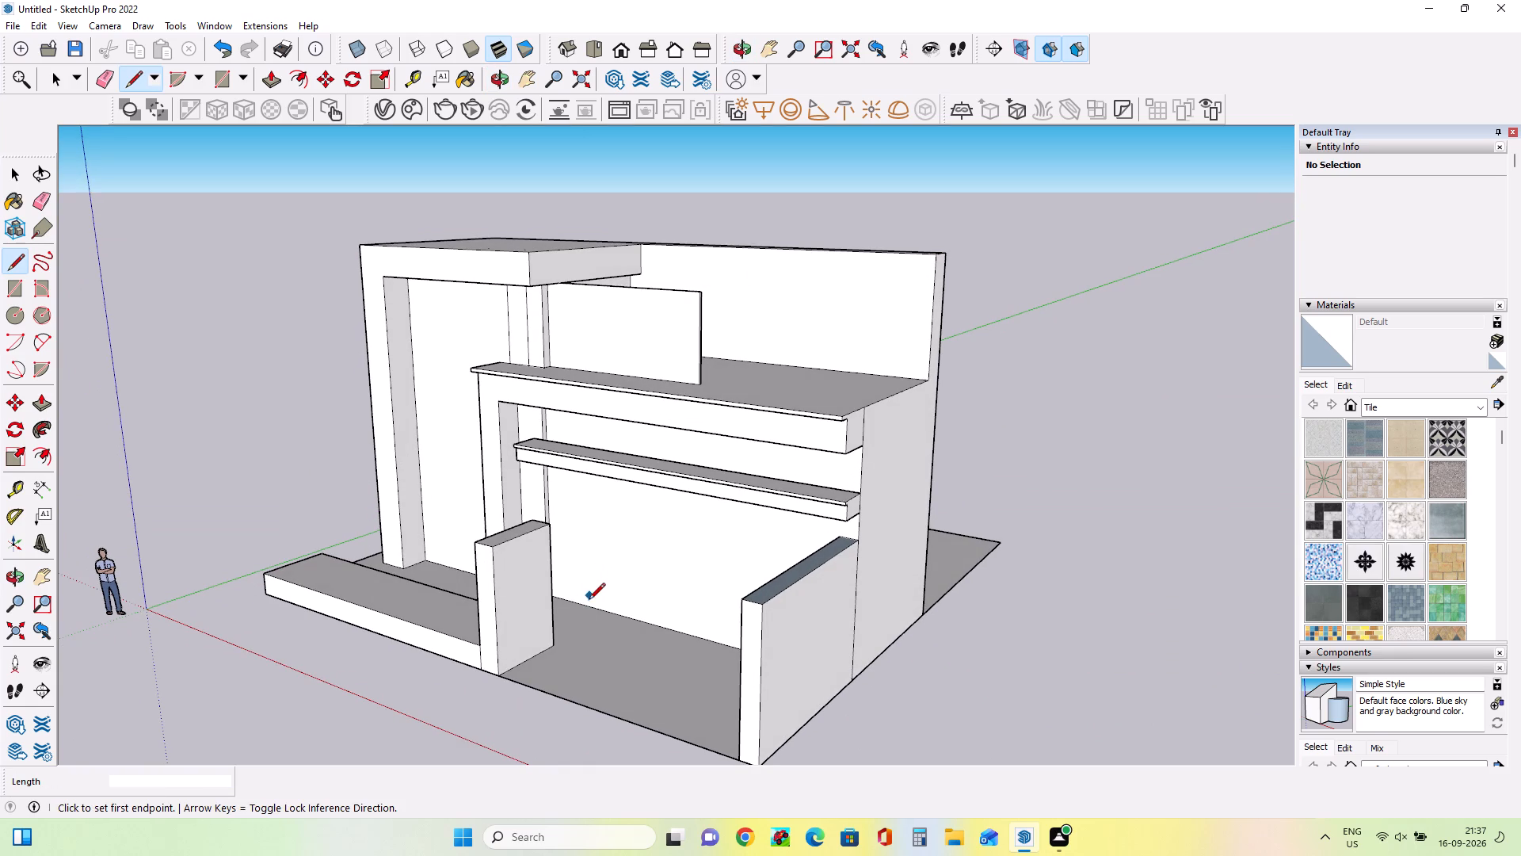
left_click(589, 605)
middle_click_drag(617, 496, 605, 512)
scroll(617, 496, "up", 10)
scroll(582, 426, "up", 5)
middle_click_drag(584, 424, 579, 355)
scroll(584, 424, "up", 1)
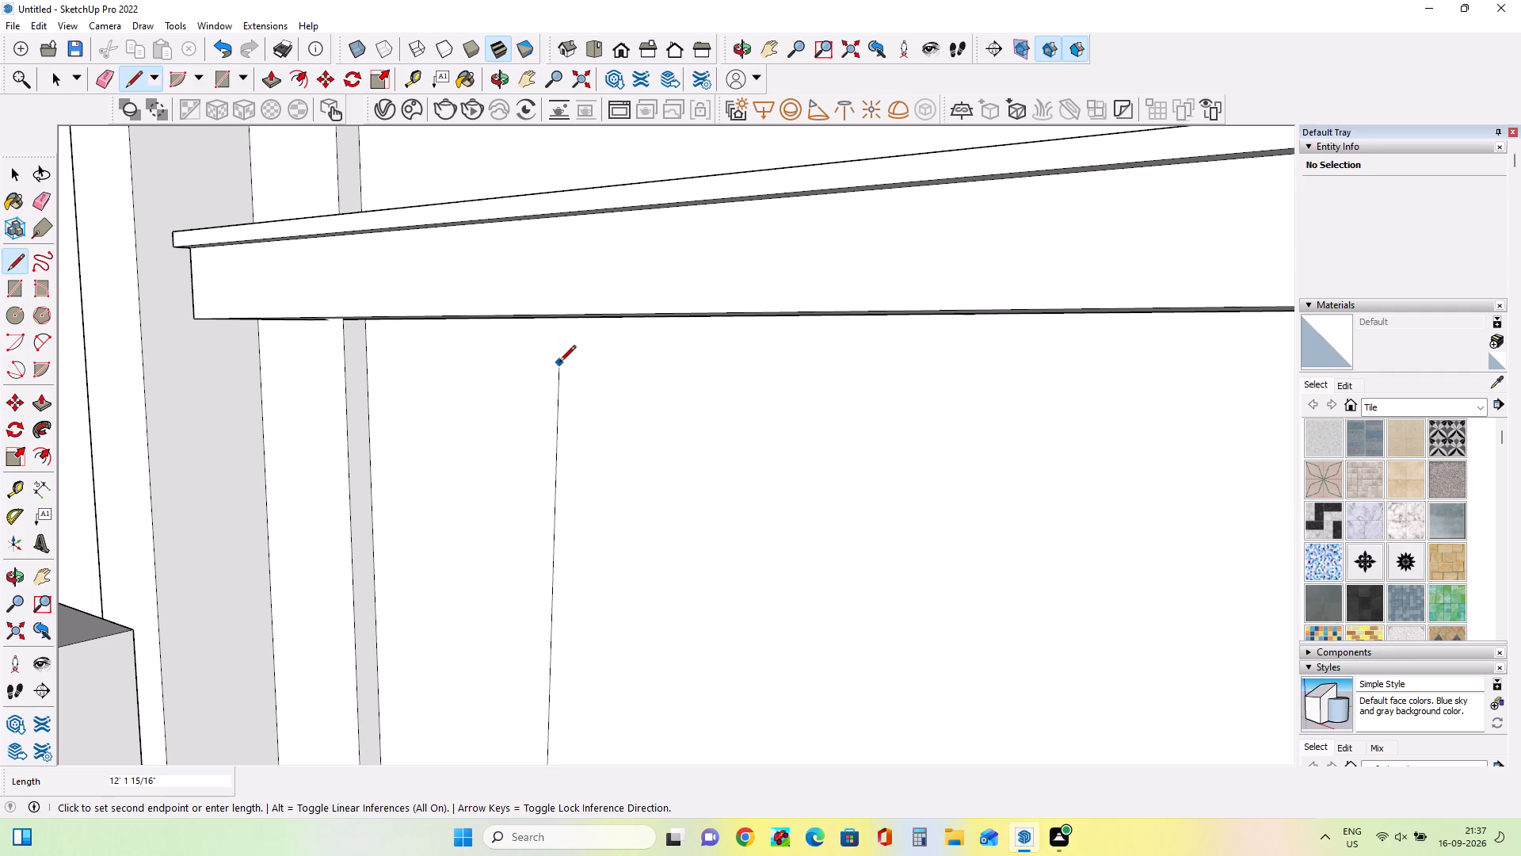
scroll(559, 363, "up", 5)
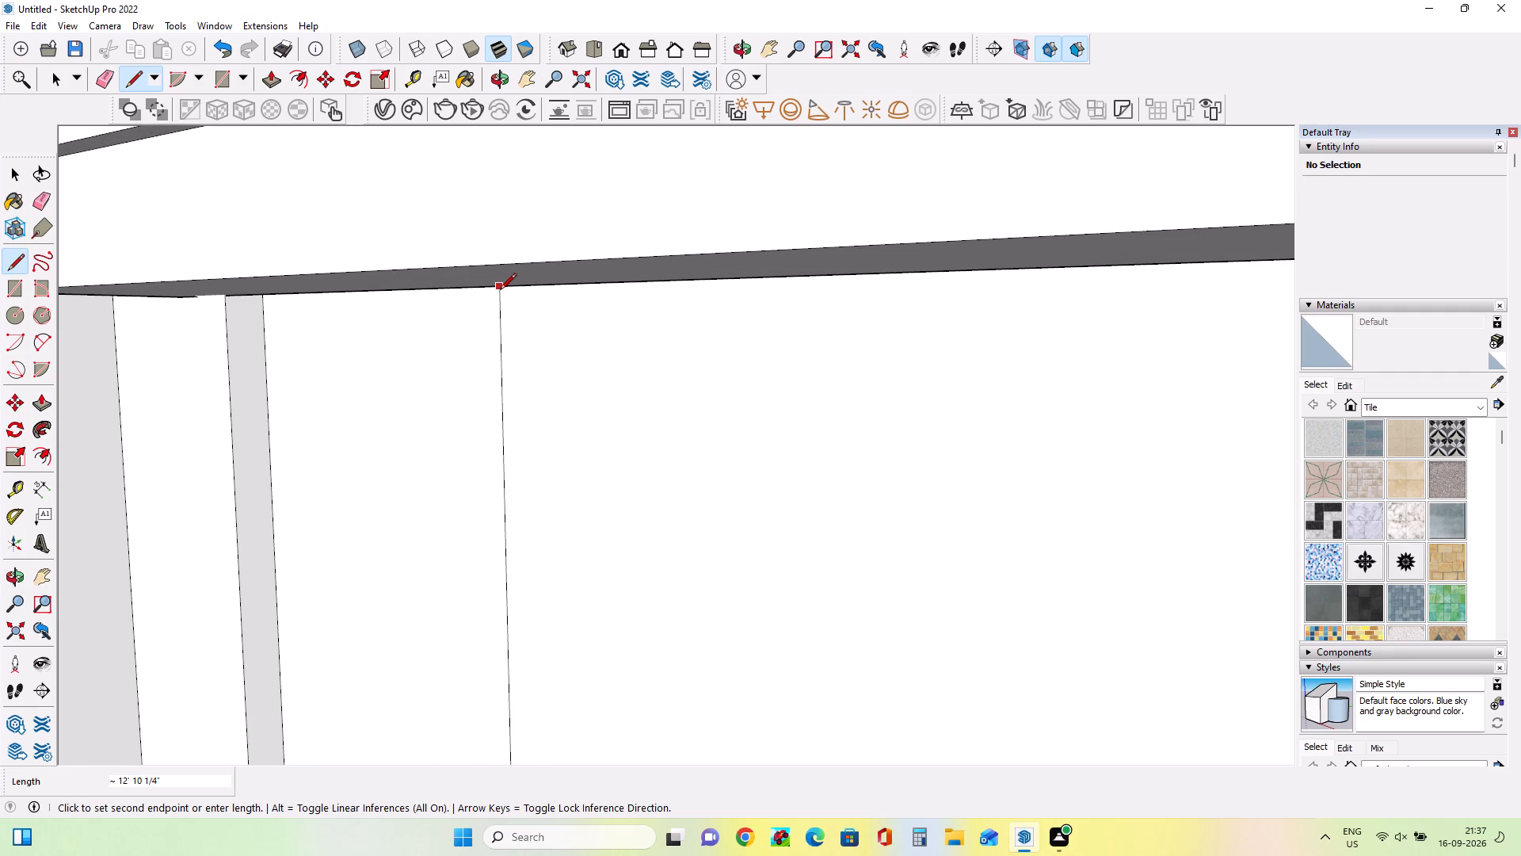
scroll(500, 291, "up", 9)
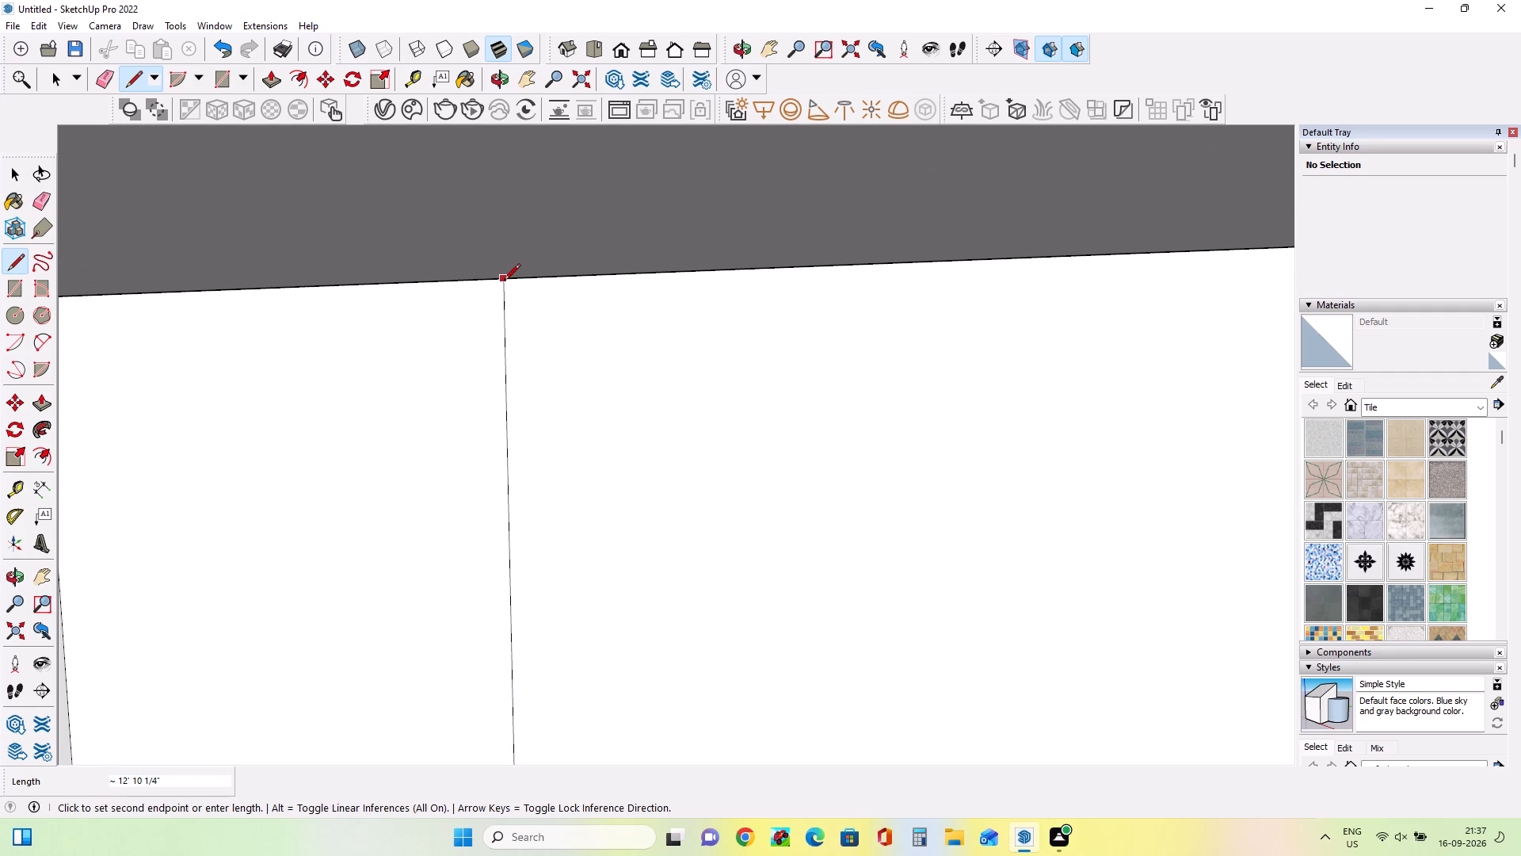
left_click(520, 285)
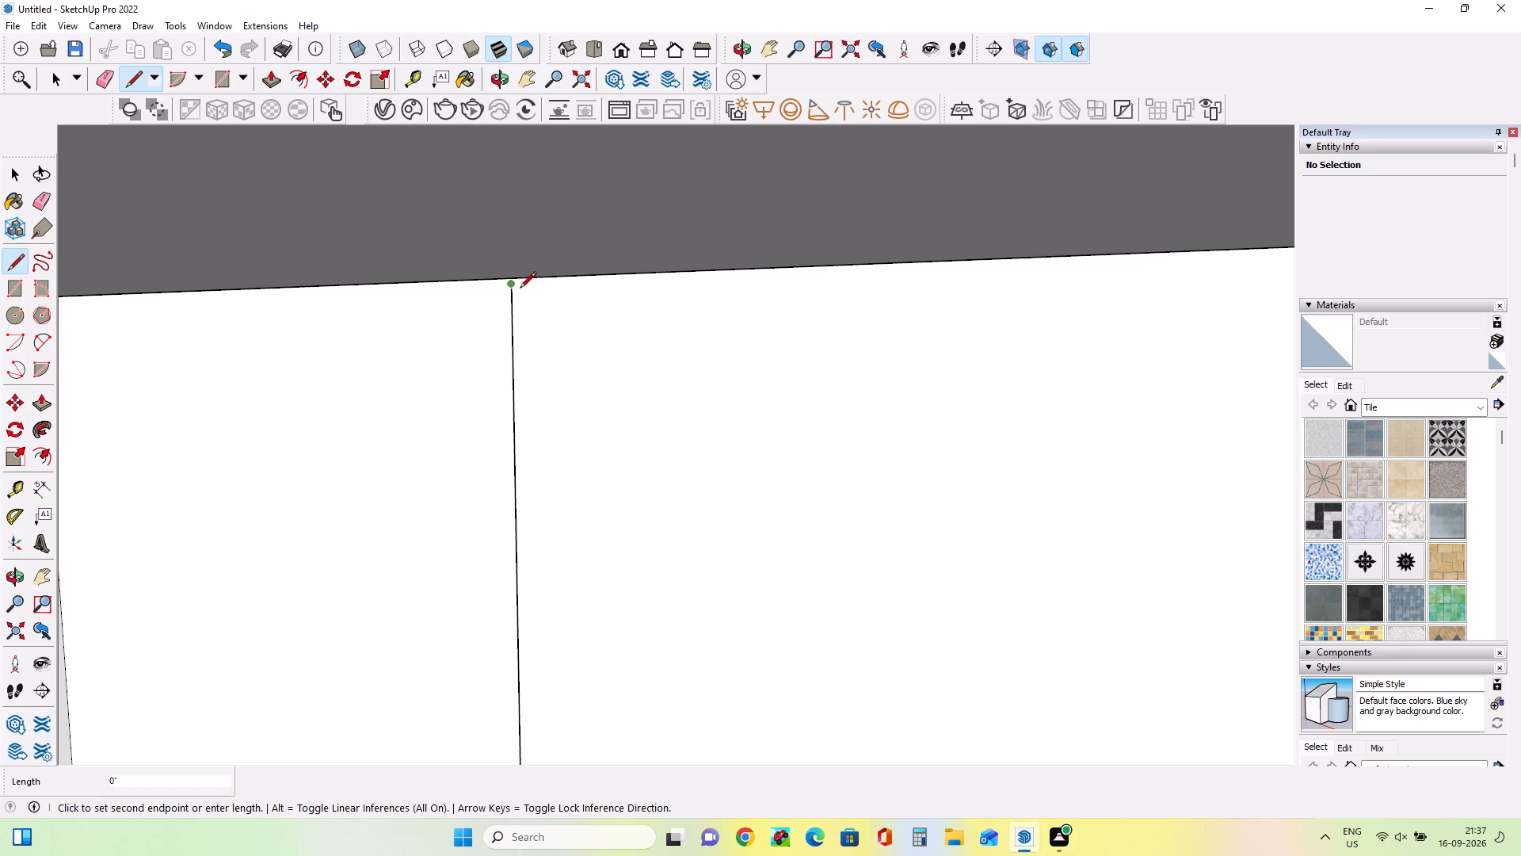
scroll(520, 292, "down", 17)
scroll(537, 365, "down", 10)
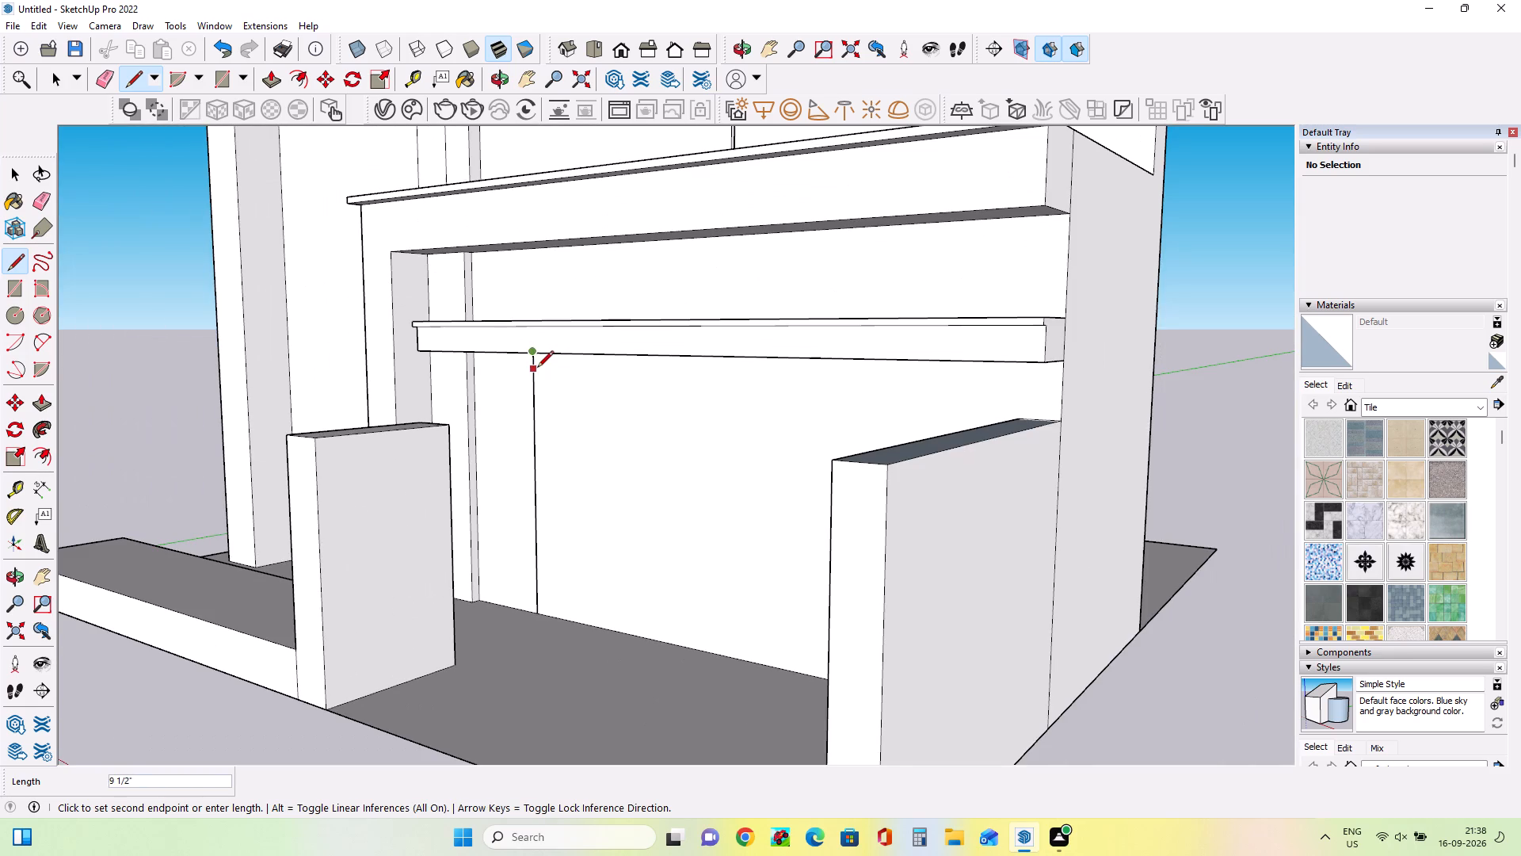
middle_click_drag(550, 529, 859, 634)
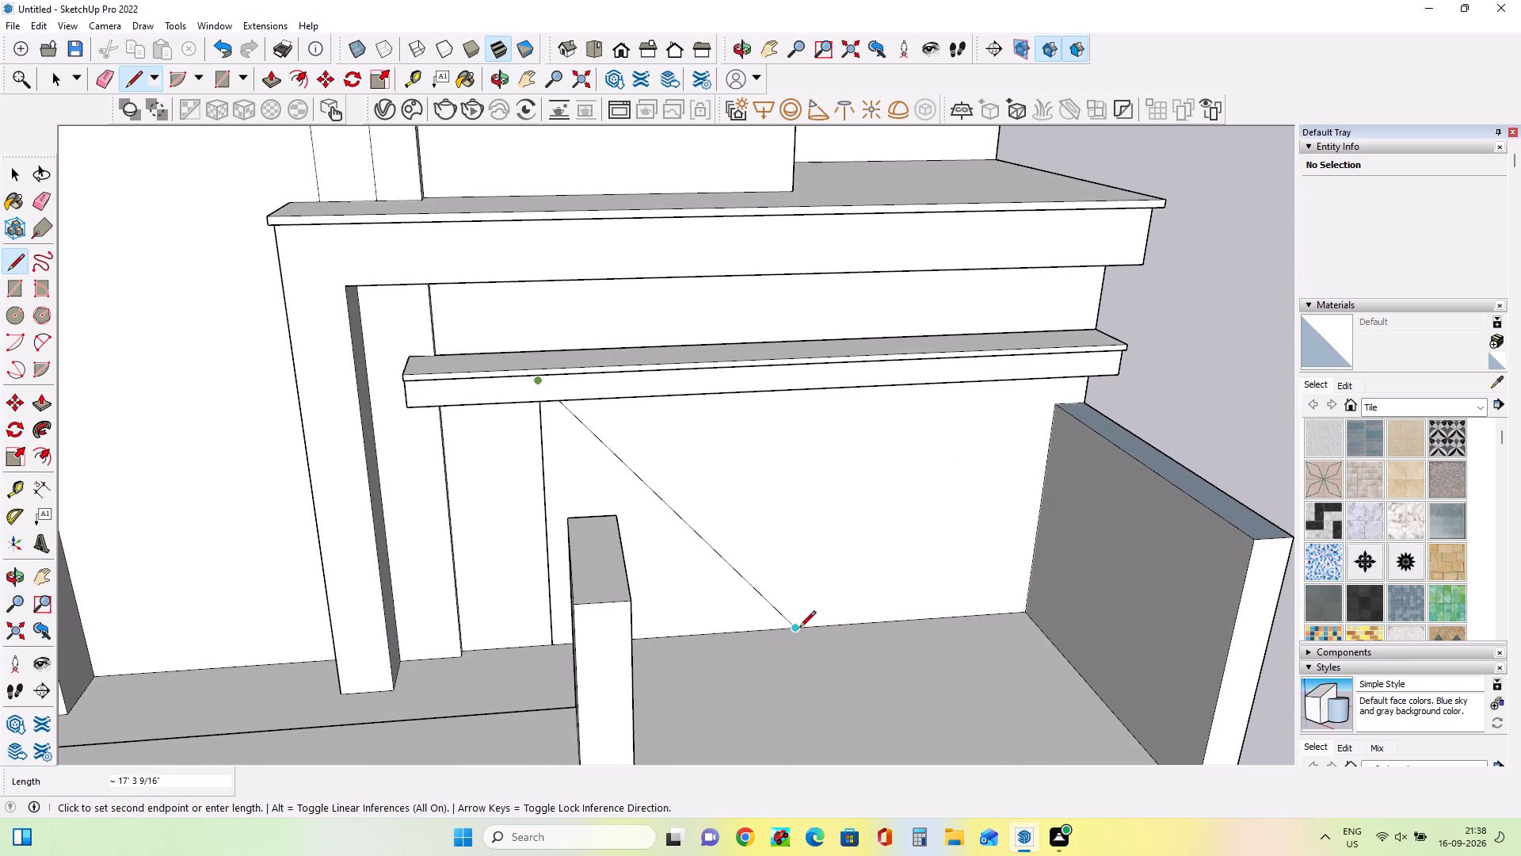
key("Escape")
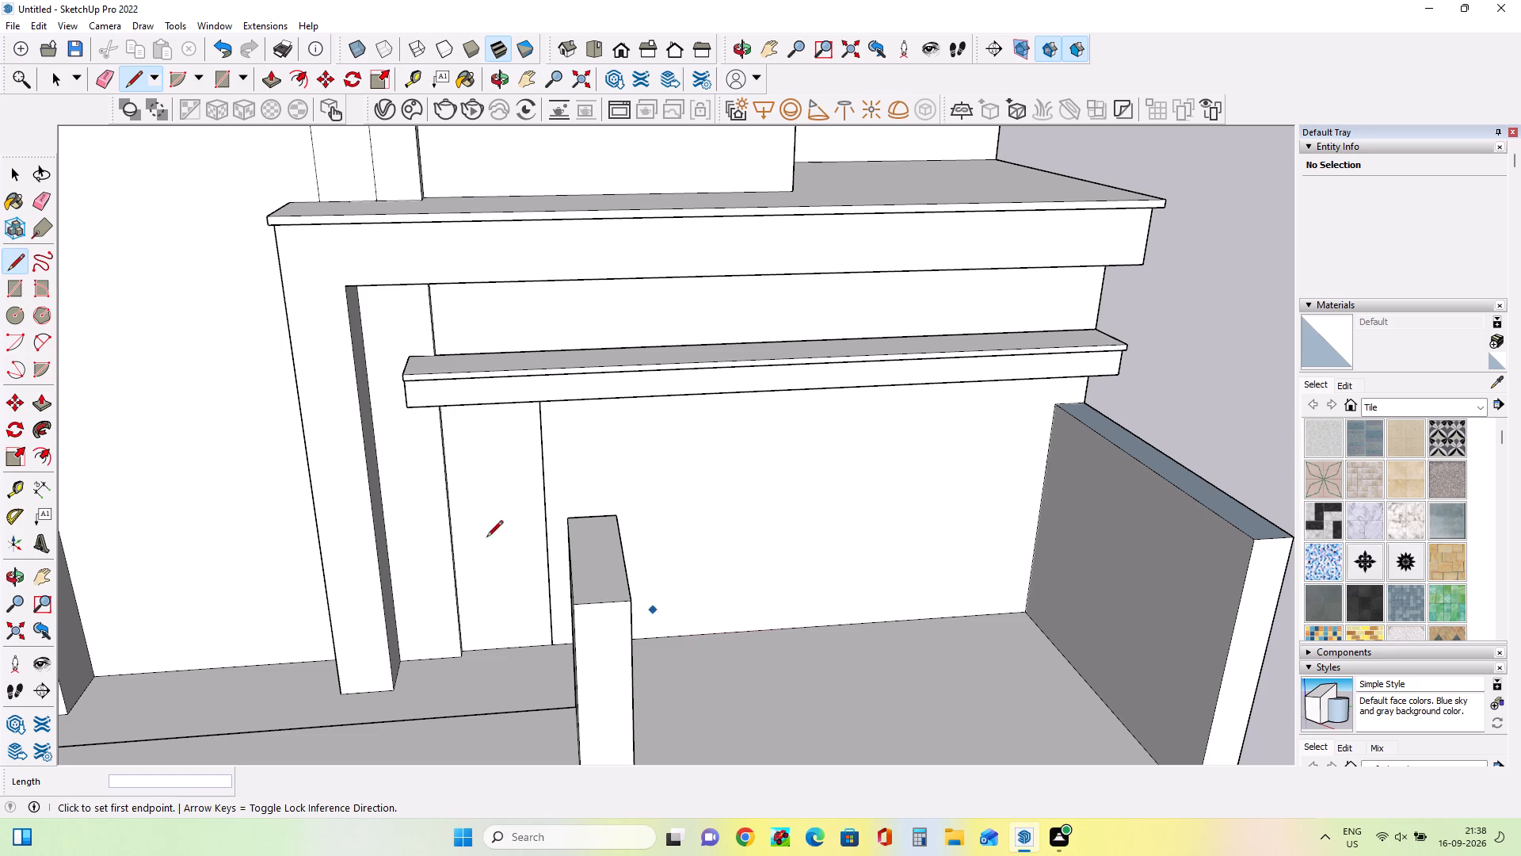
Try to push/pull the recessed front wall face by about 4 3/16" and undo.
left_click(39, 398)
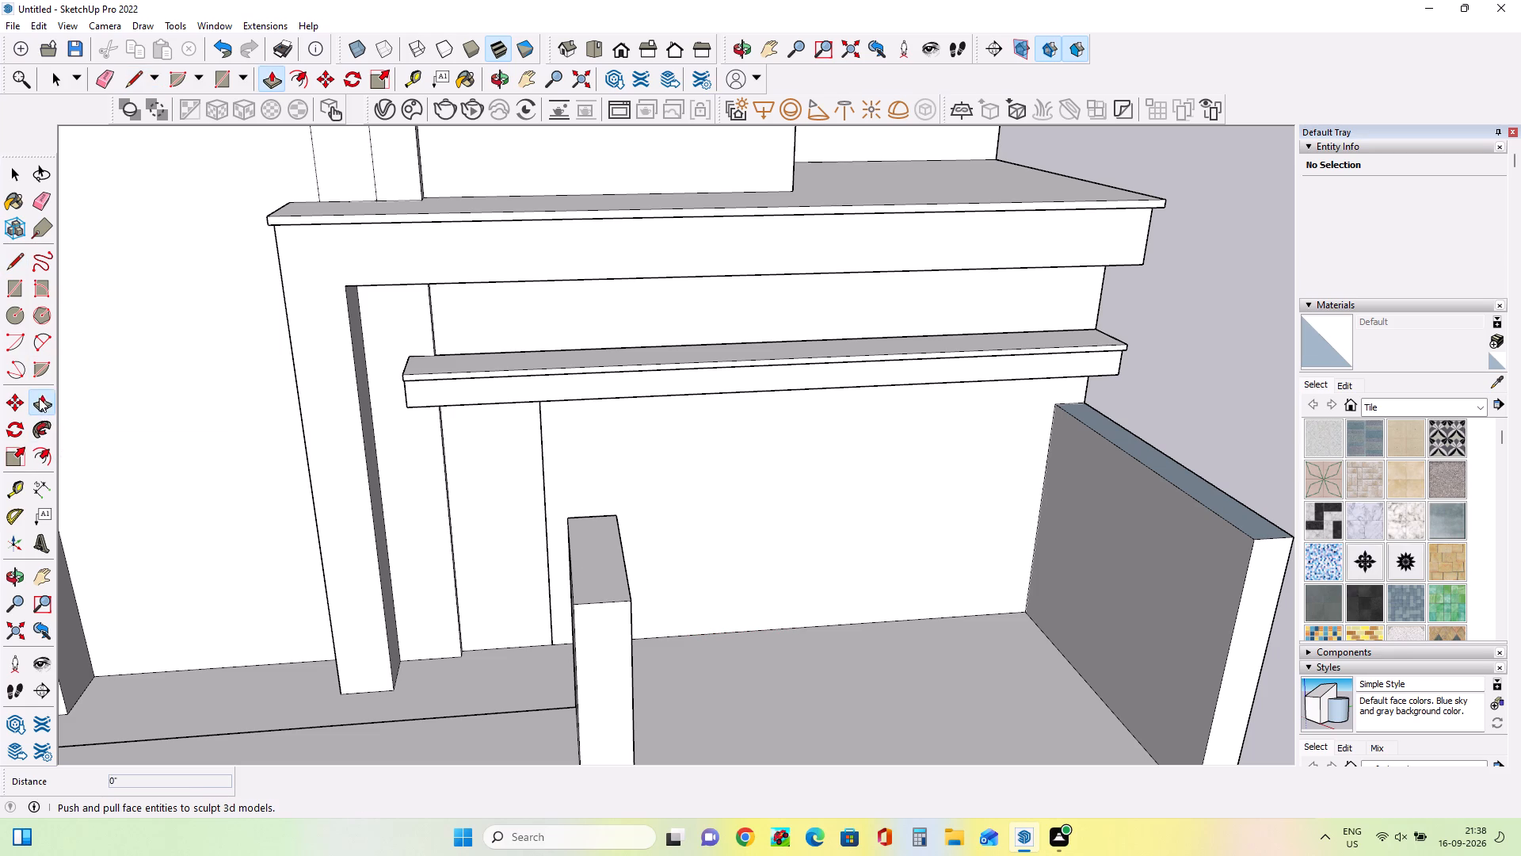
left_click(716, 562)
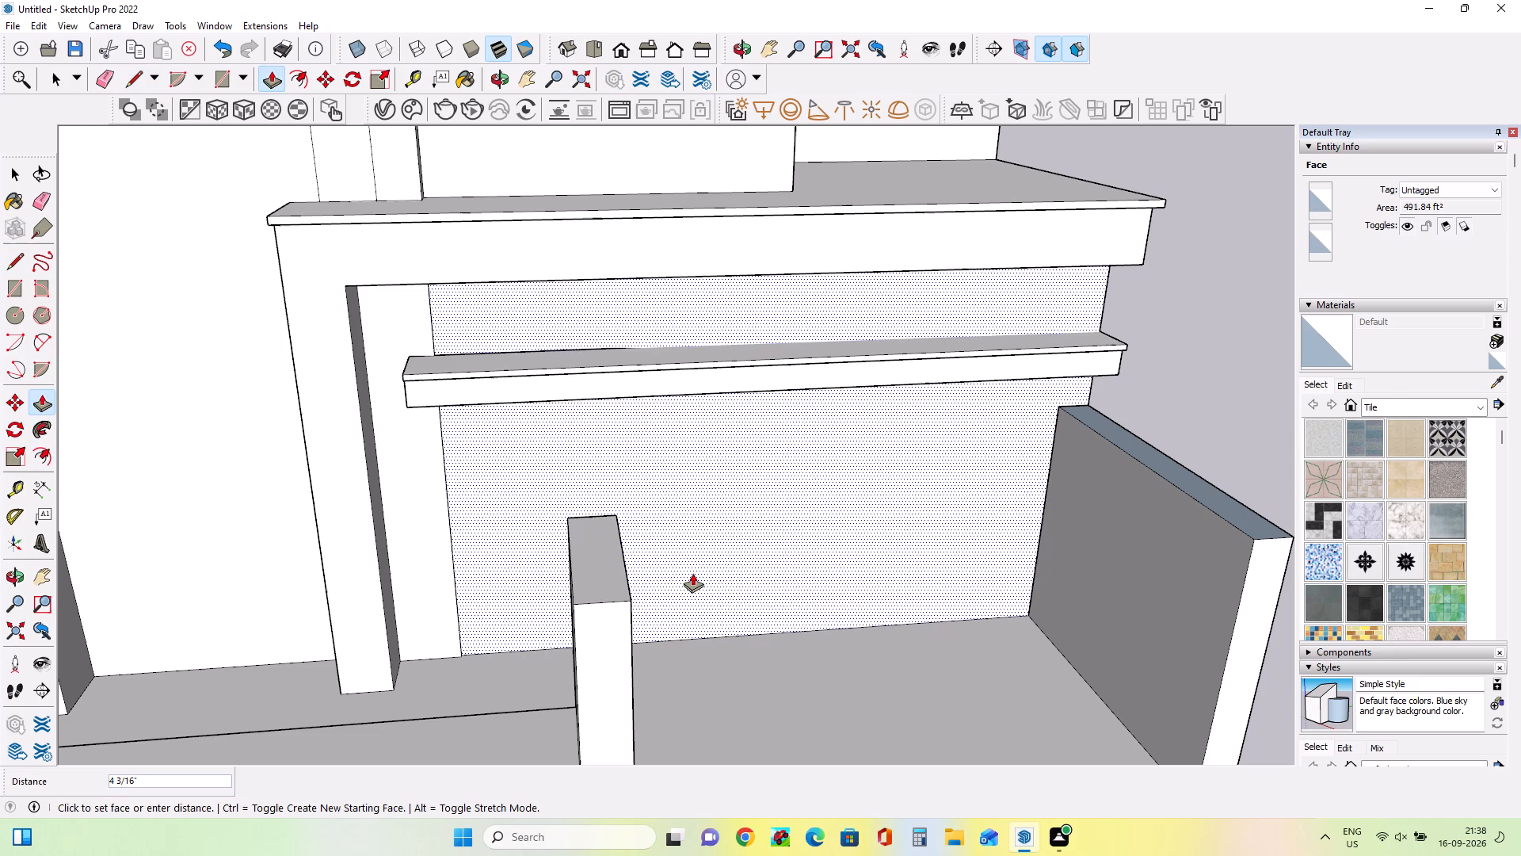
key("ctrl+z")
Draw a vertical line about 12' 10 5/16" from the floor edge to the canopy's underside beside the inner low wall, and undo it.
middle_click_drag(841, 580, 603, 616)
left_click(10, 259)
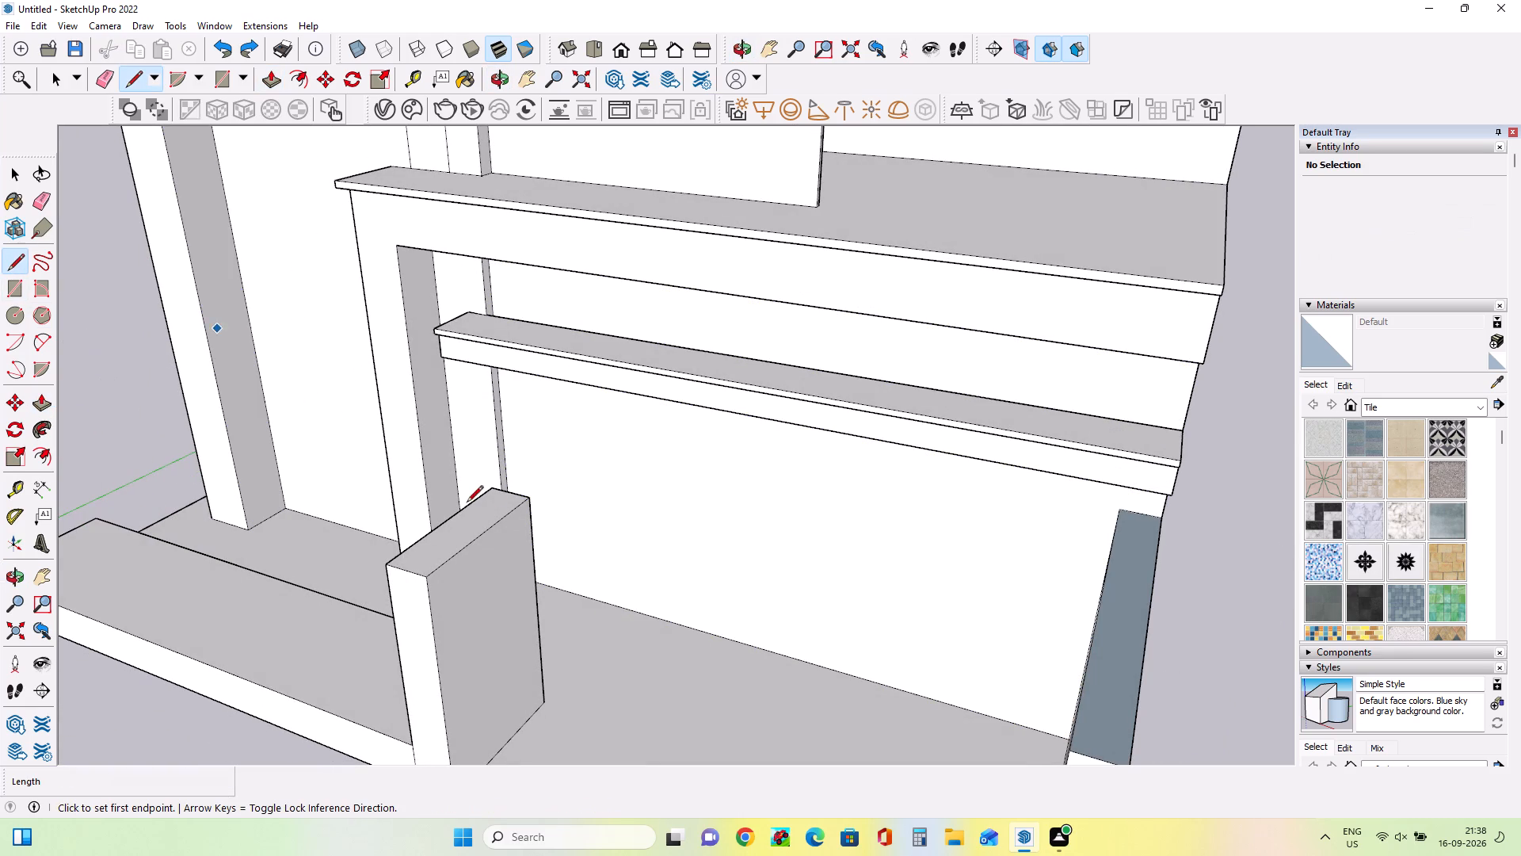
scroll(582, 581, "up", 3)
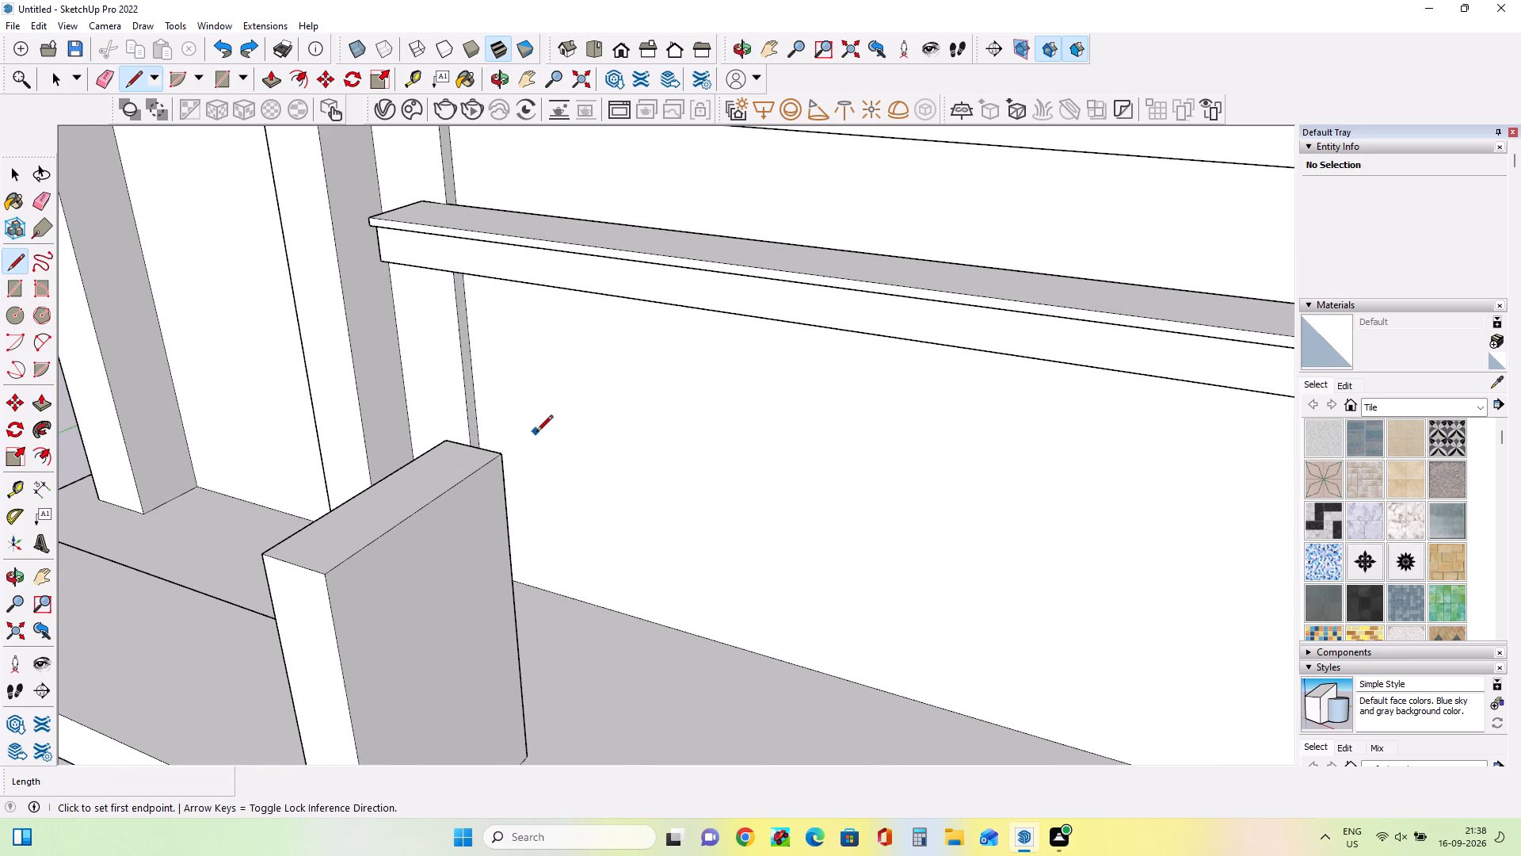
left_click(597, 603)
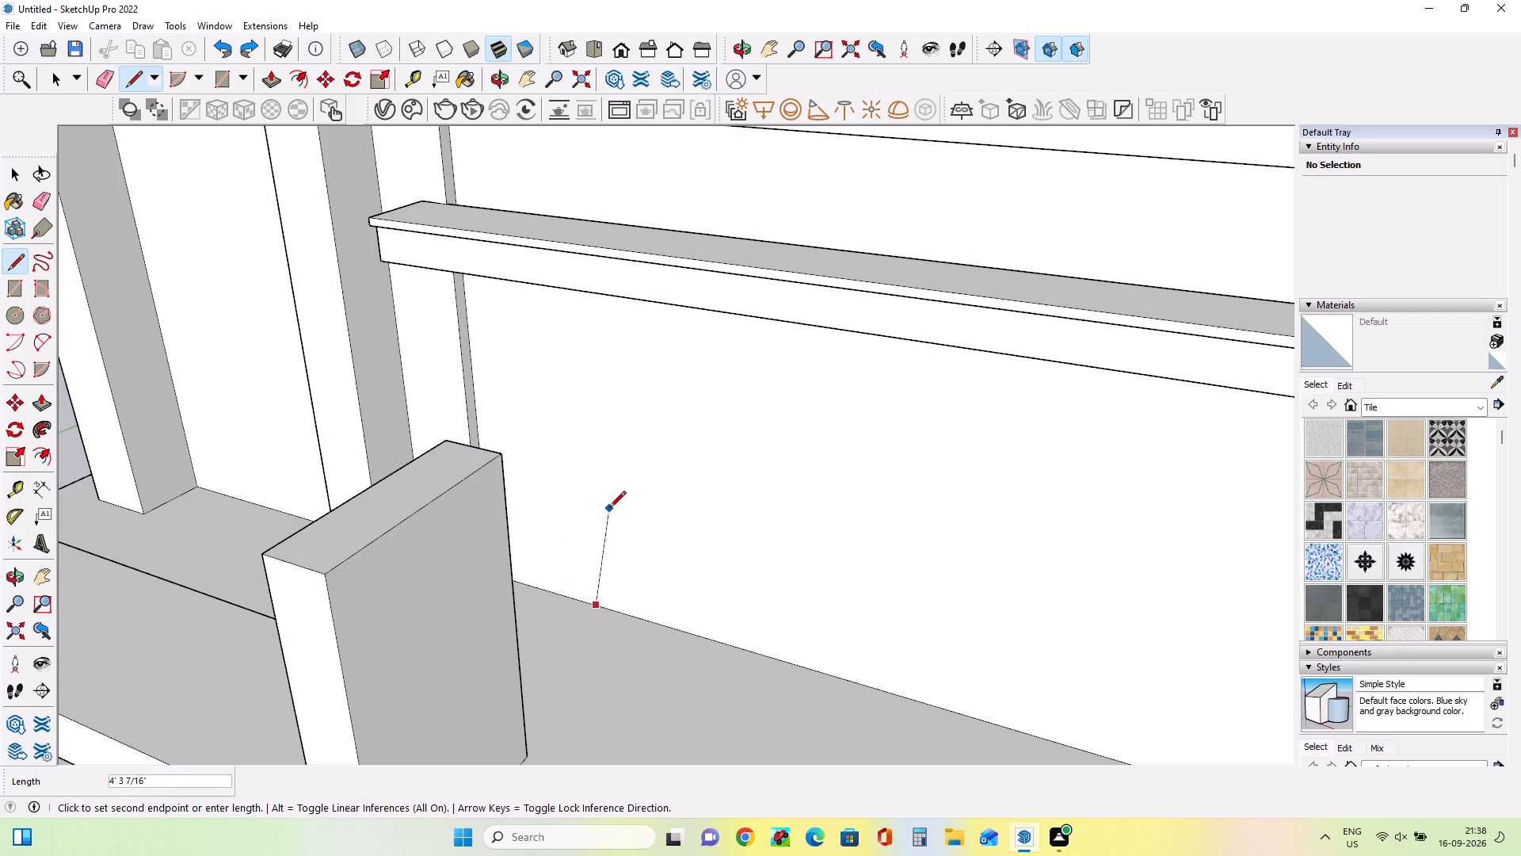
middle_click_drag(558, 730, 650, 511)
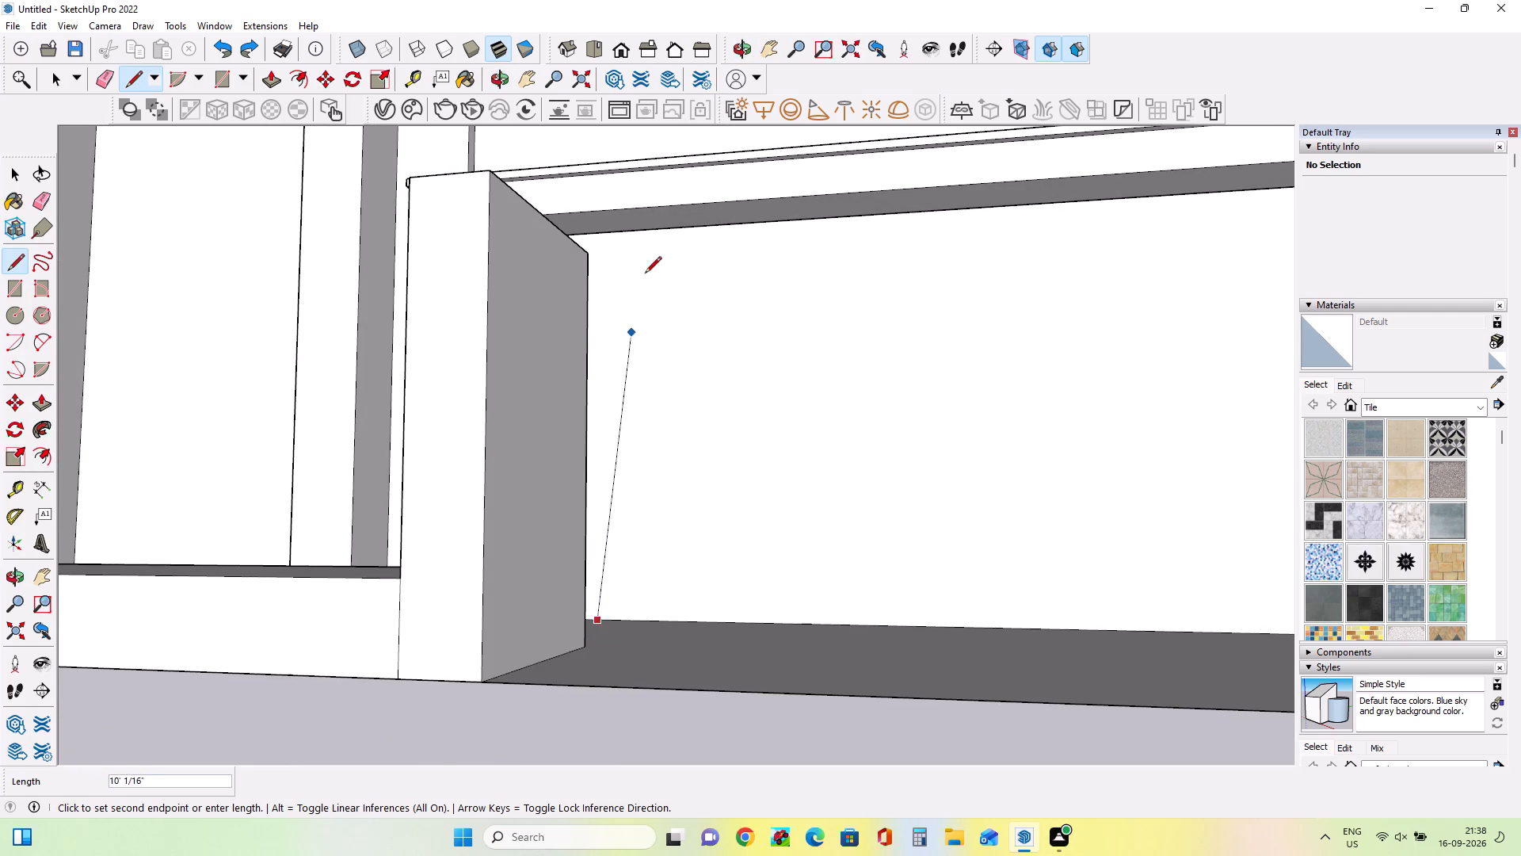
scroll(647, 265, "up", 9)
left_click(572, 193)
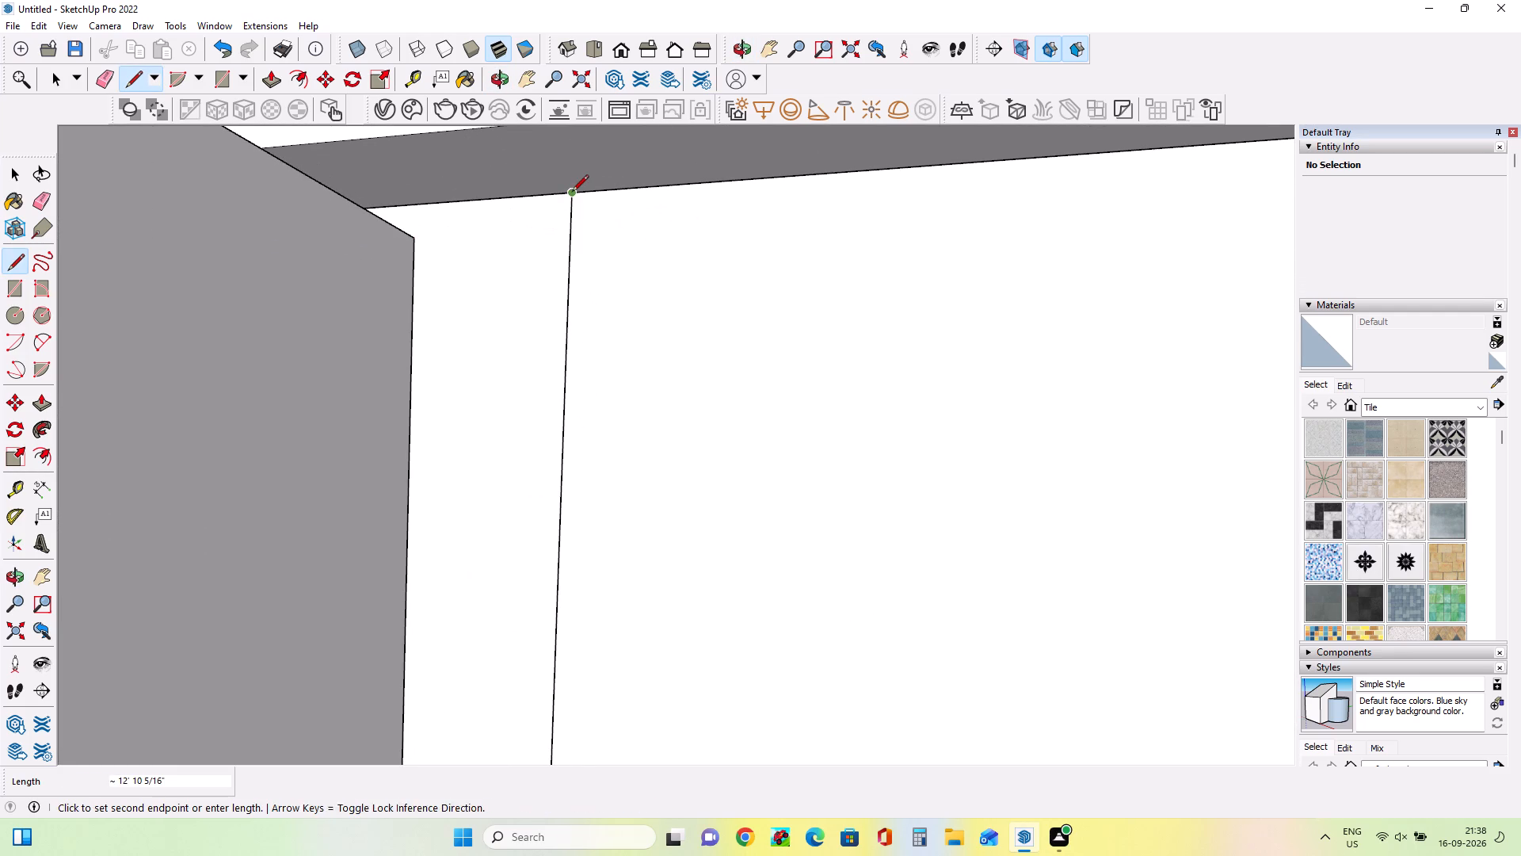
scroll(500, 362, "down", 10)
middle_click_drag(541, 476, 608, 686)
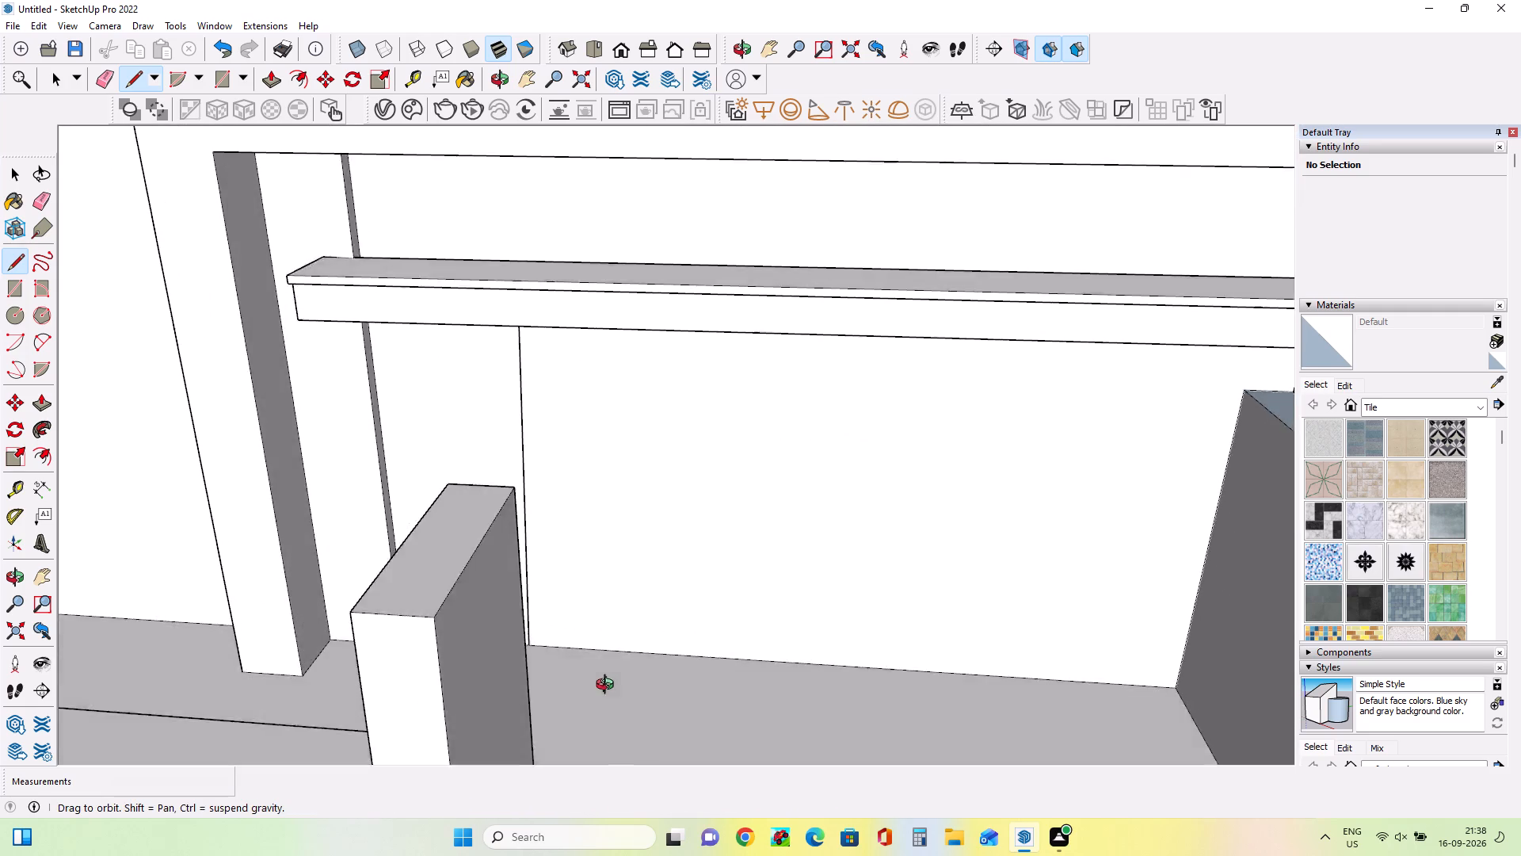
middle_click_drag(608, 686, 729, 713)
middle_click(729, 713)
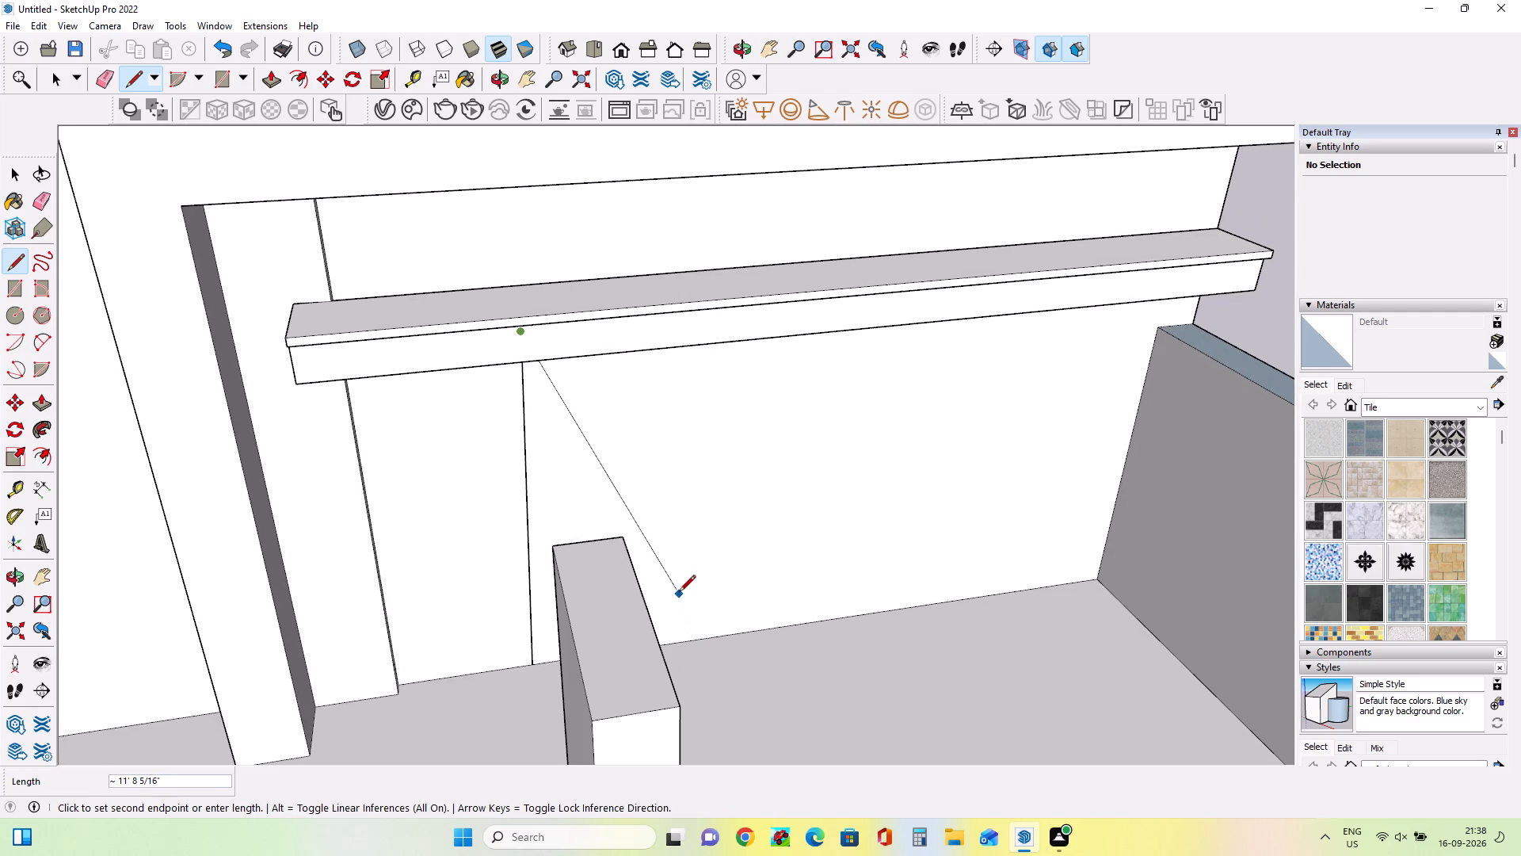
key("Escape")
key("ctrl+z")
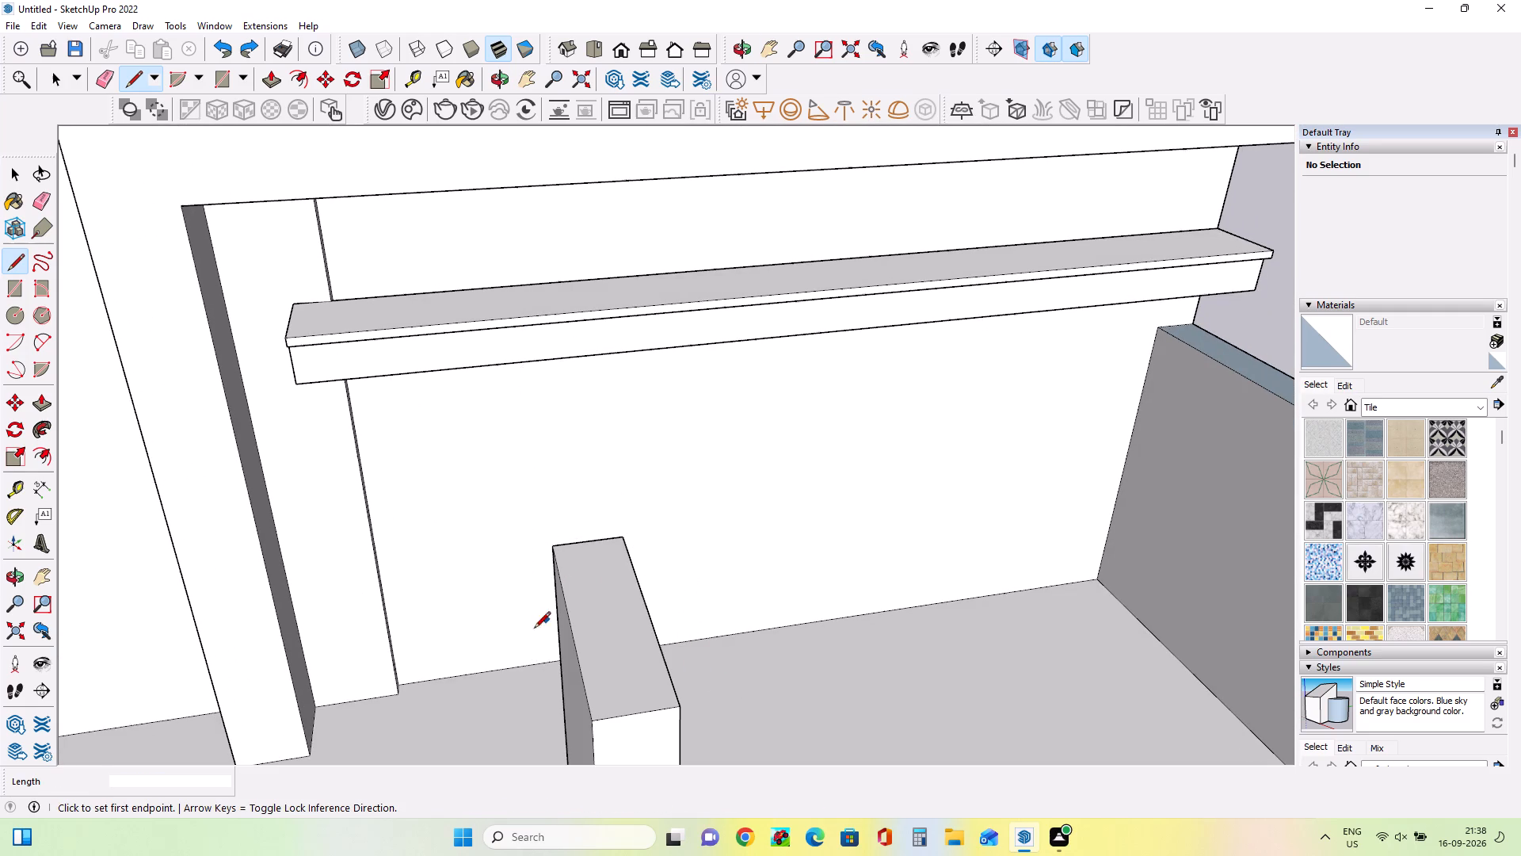
Draw a line from the midpoint of the inner low wall's back top edge straight back to the recessed front wall.
middle_click_drag(543, 655, 584, 743)
middle_click_drag(608, 621, 615, 693)
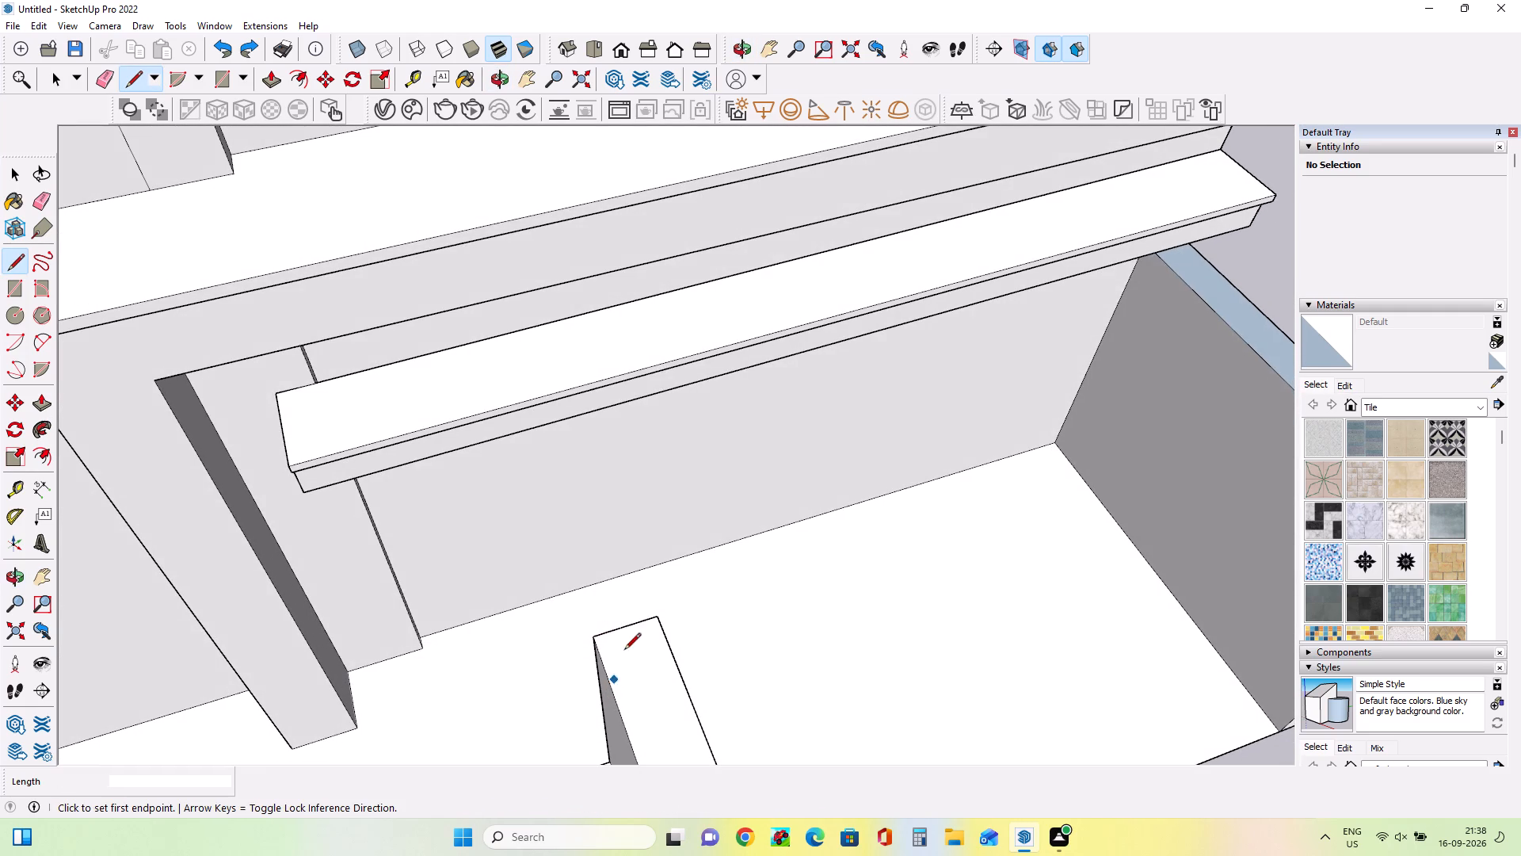
left_click(627, 626)
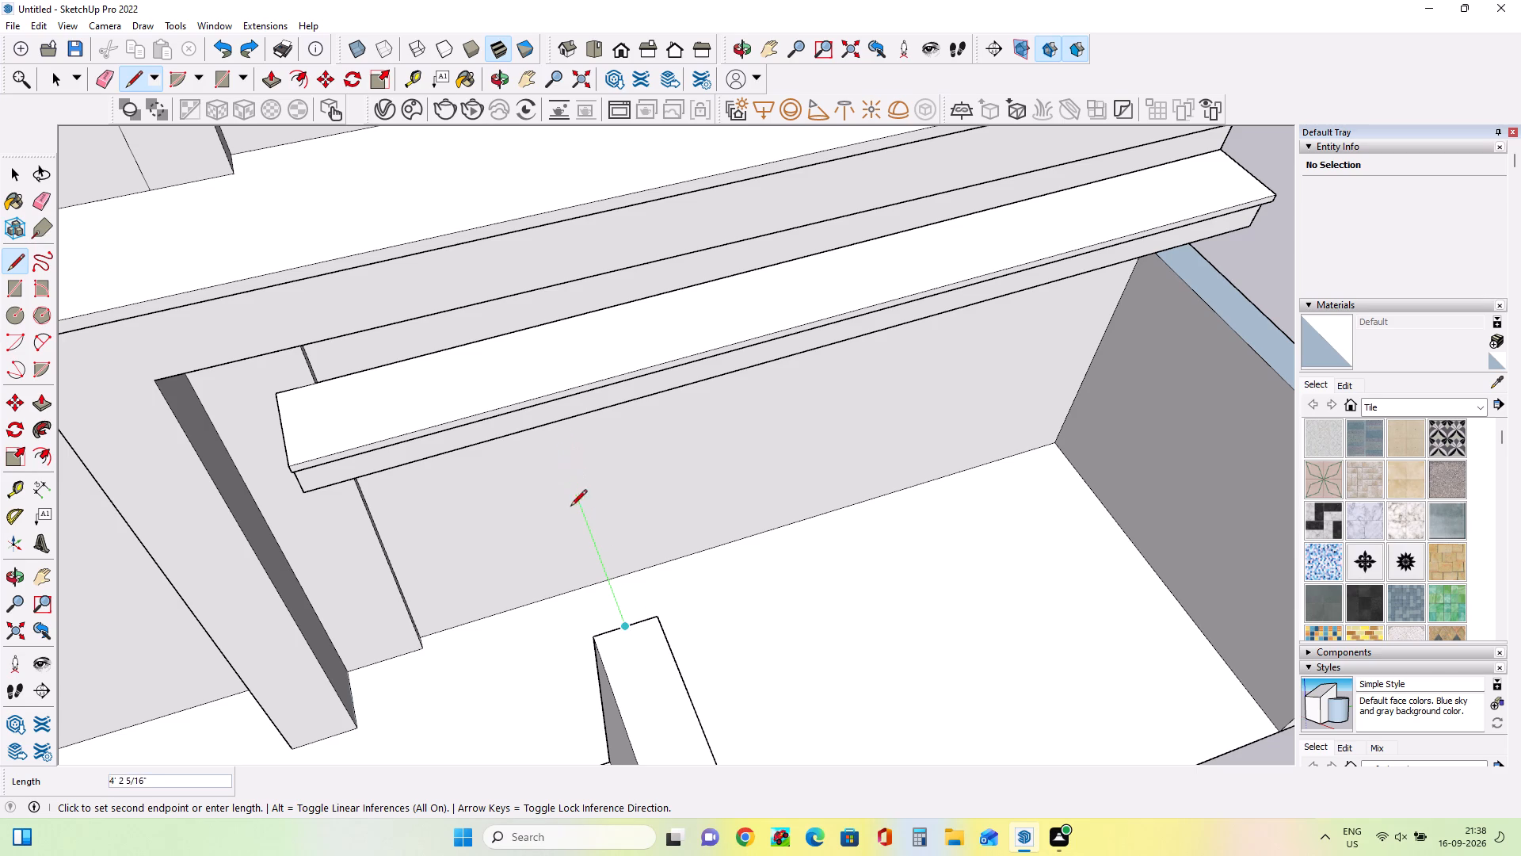
middle_click_drag(570, 507, 468, 291)
middle_click_drag(705, 501, 653, 501)
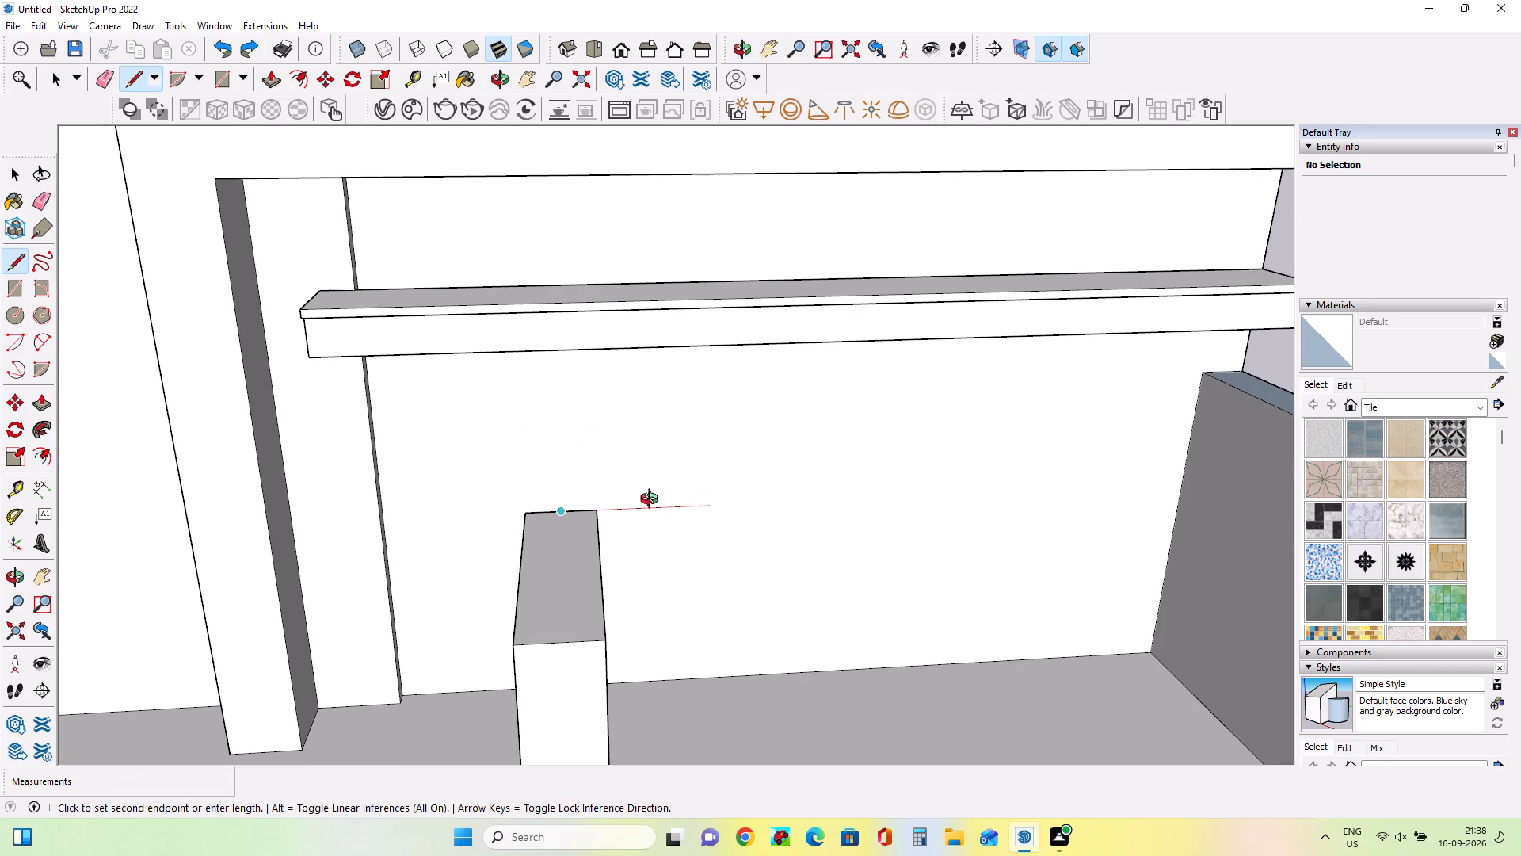
middle_click_drag(653, 501, 332, 482)
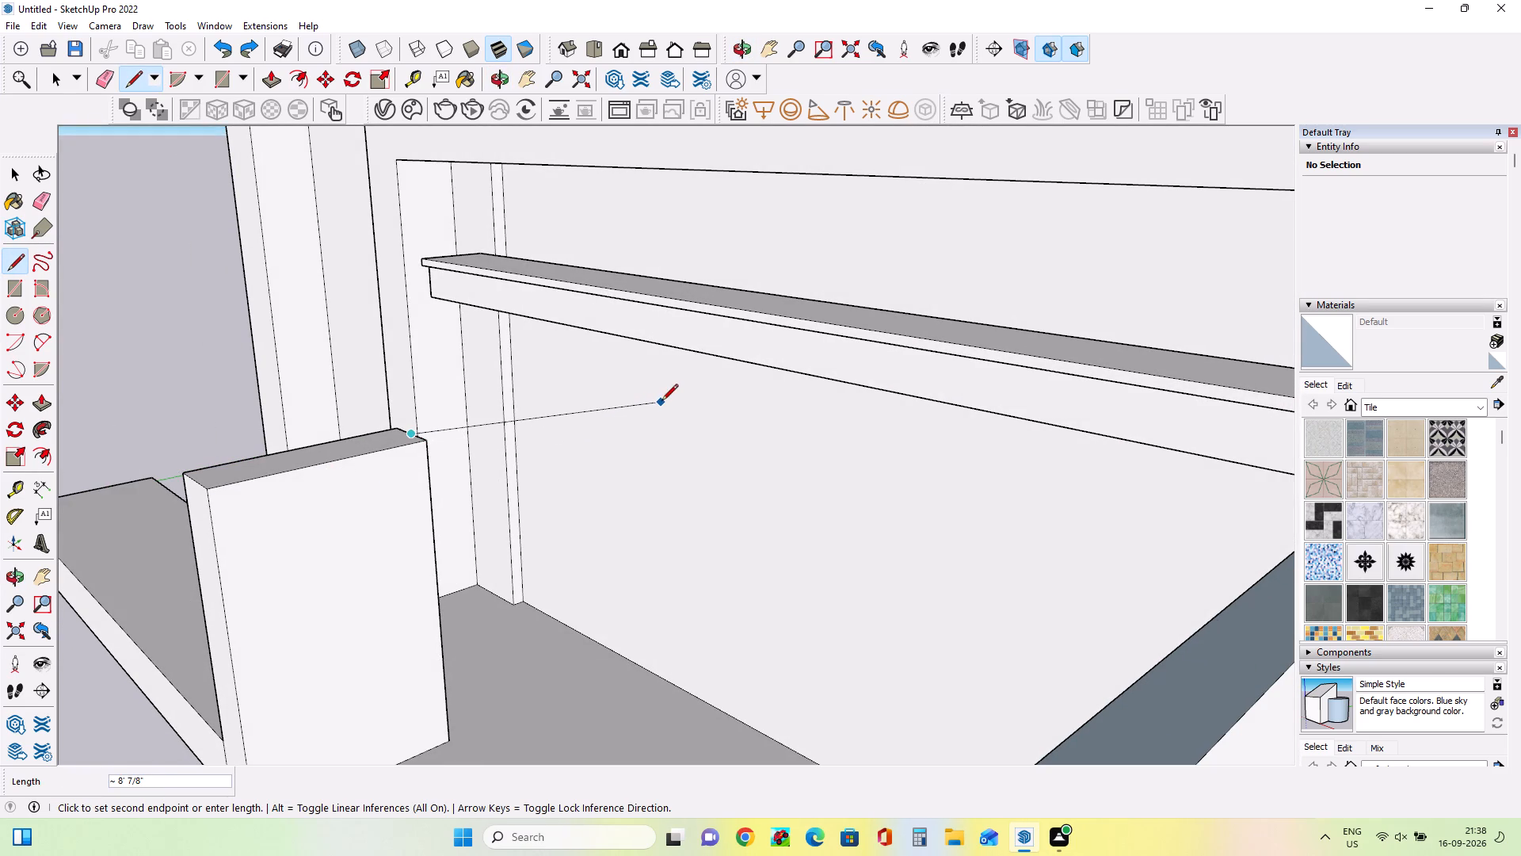
scroll(661, 402, "up", 4)
left_click(613, 378)
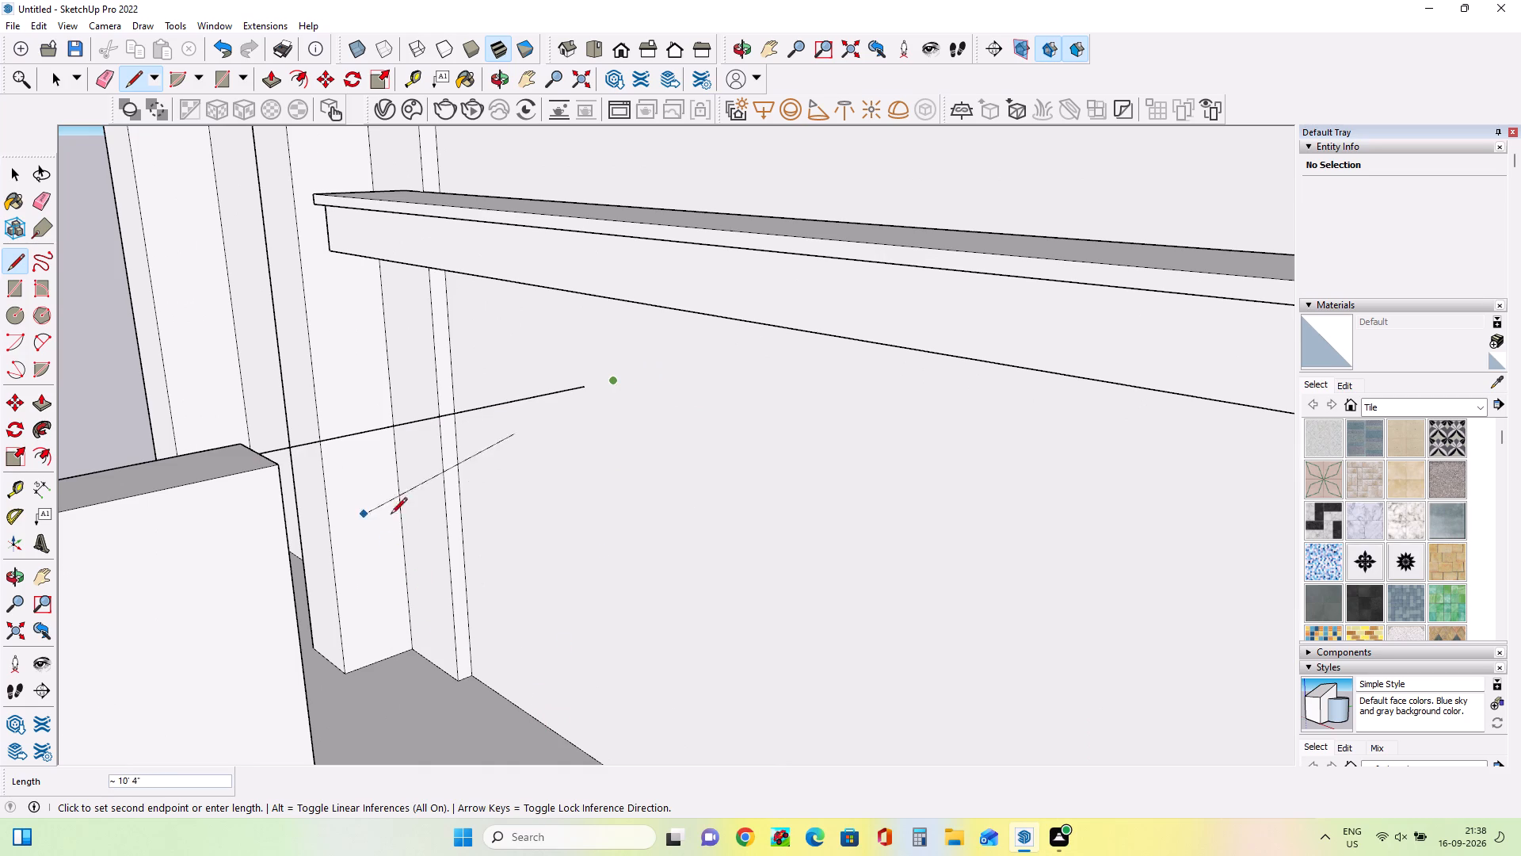
left_click(586, 388)
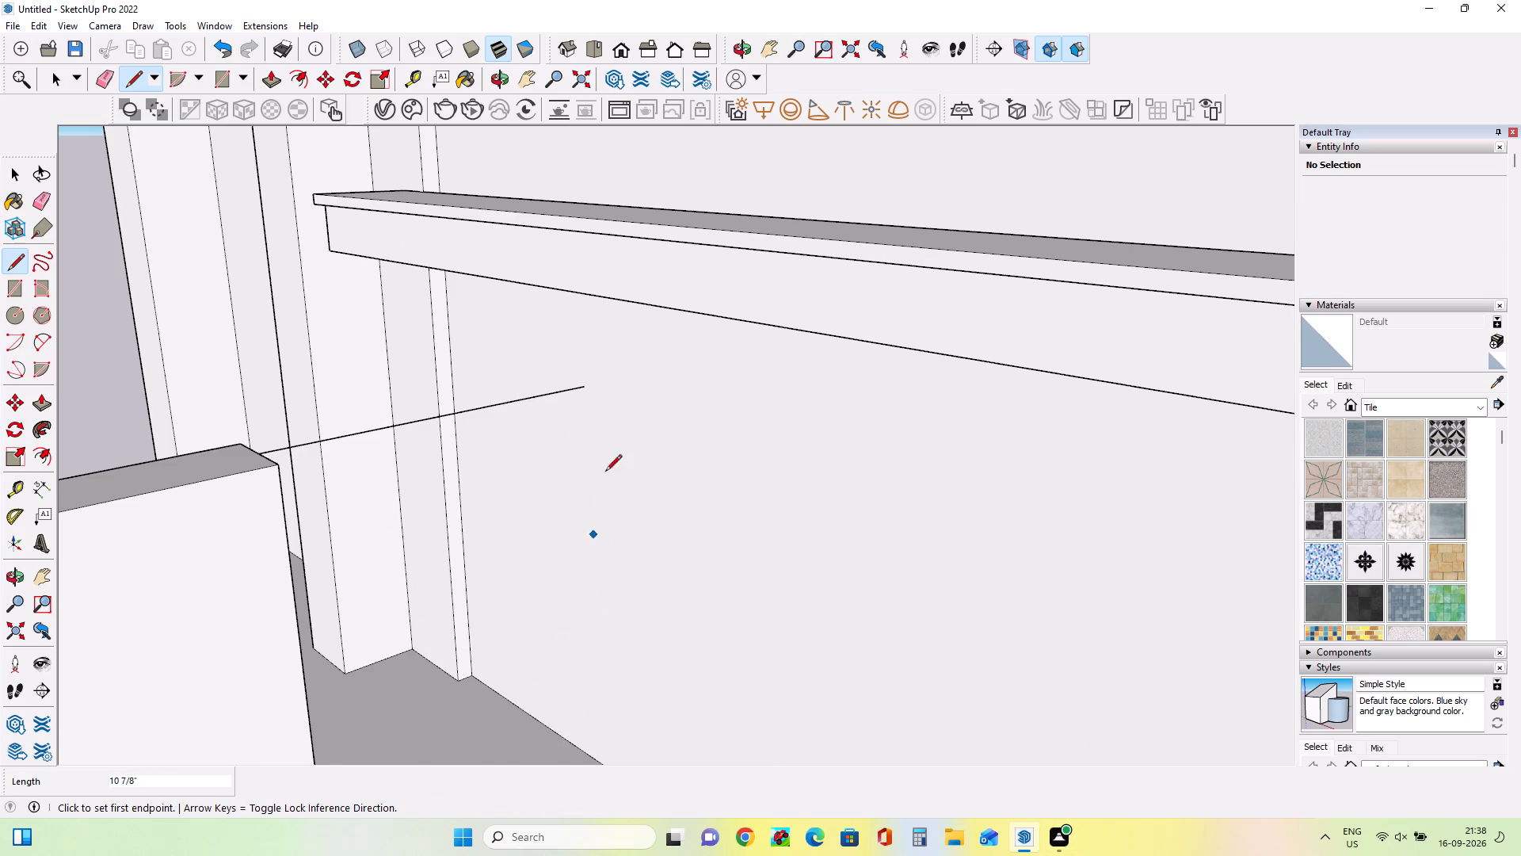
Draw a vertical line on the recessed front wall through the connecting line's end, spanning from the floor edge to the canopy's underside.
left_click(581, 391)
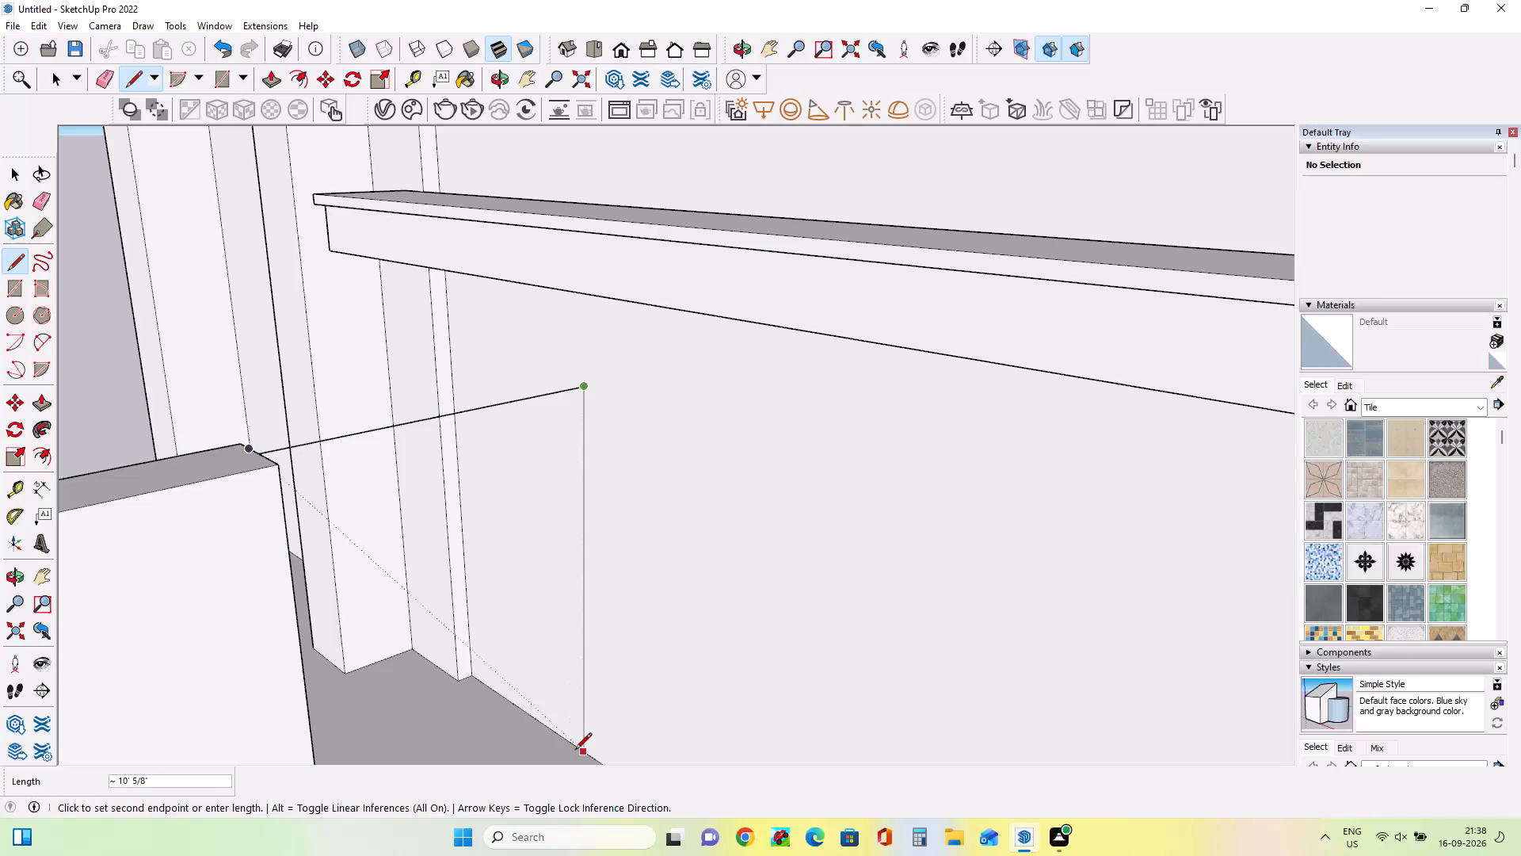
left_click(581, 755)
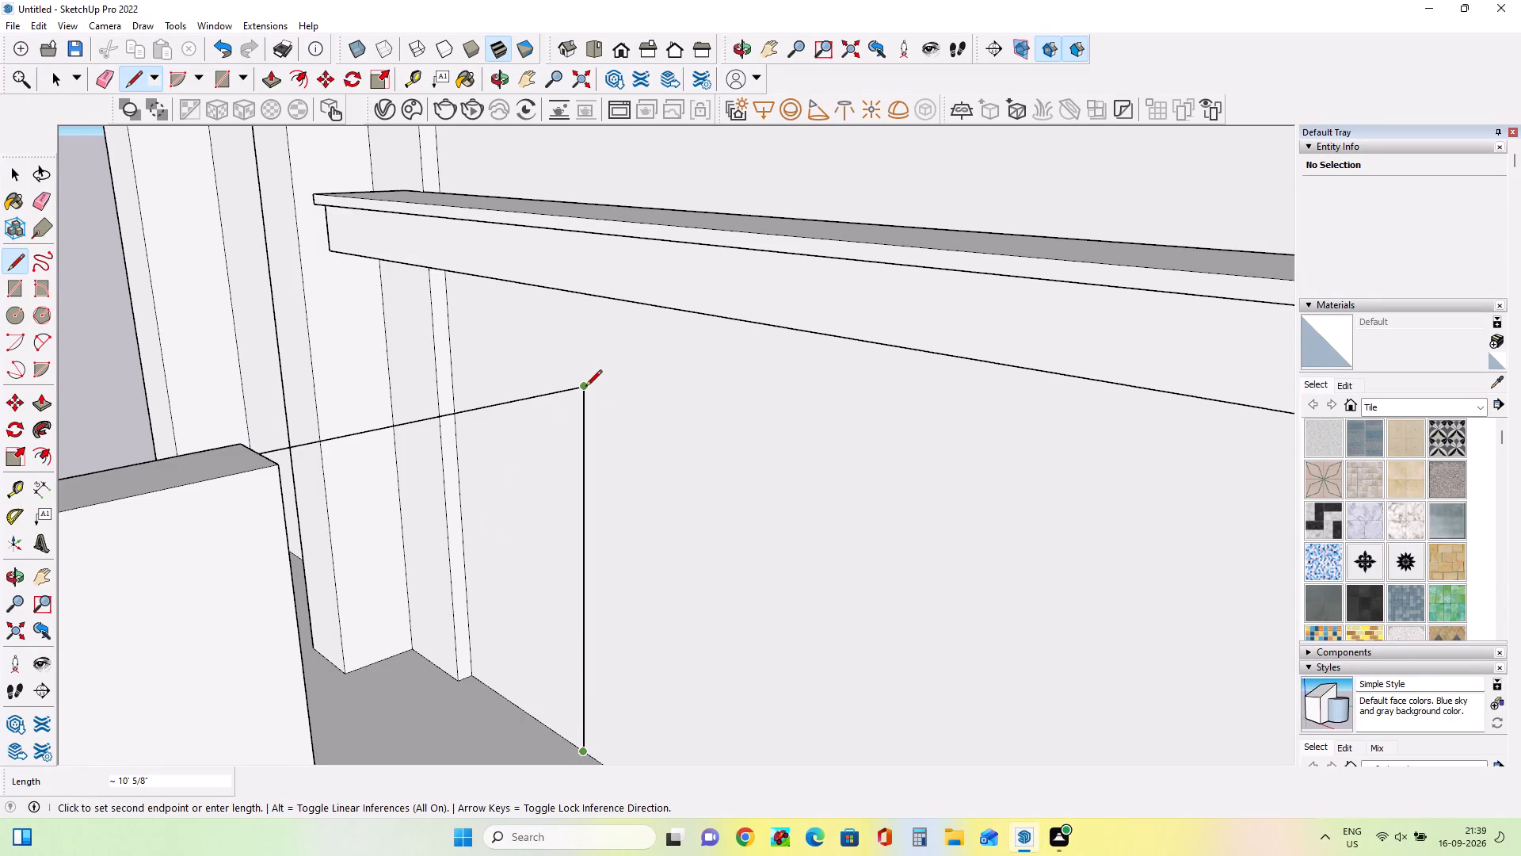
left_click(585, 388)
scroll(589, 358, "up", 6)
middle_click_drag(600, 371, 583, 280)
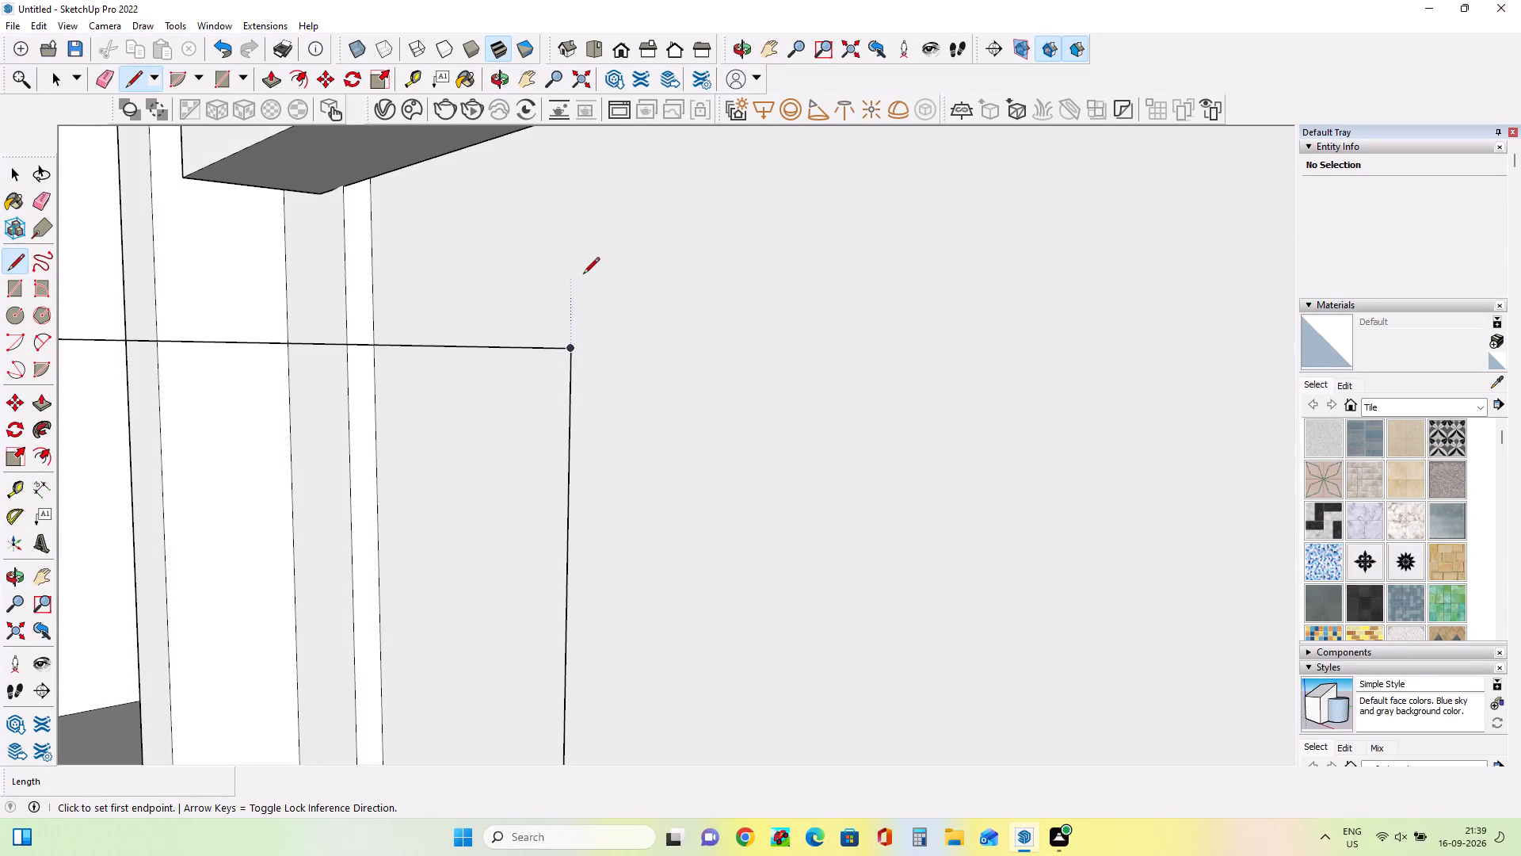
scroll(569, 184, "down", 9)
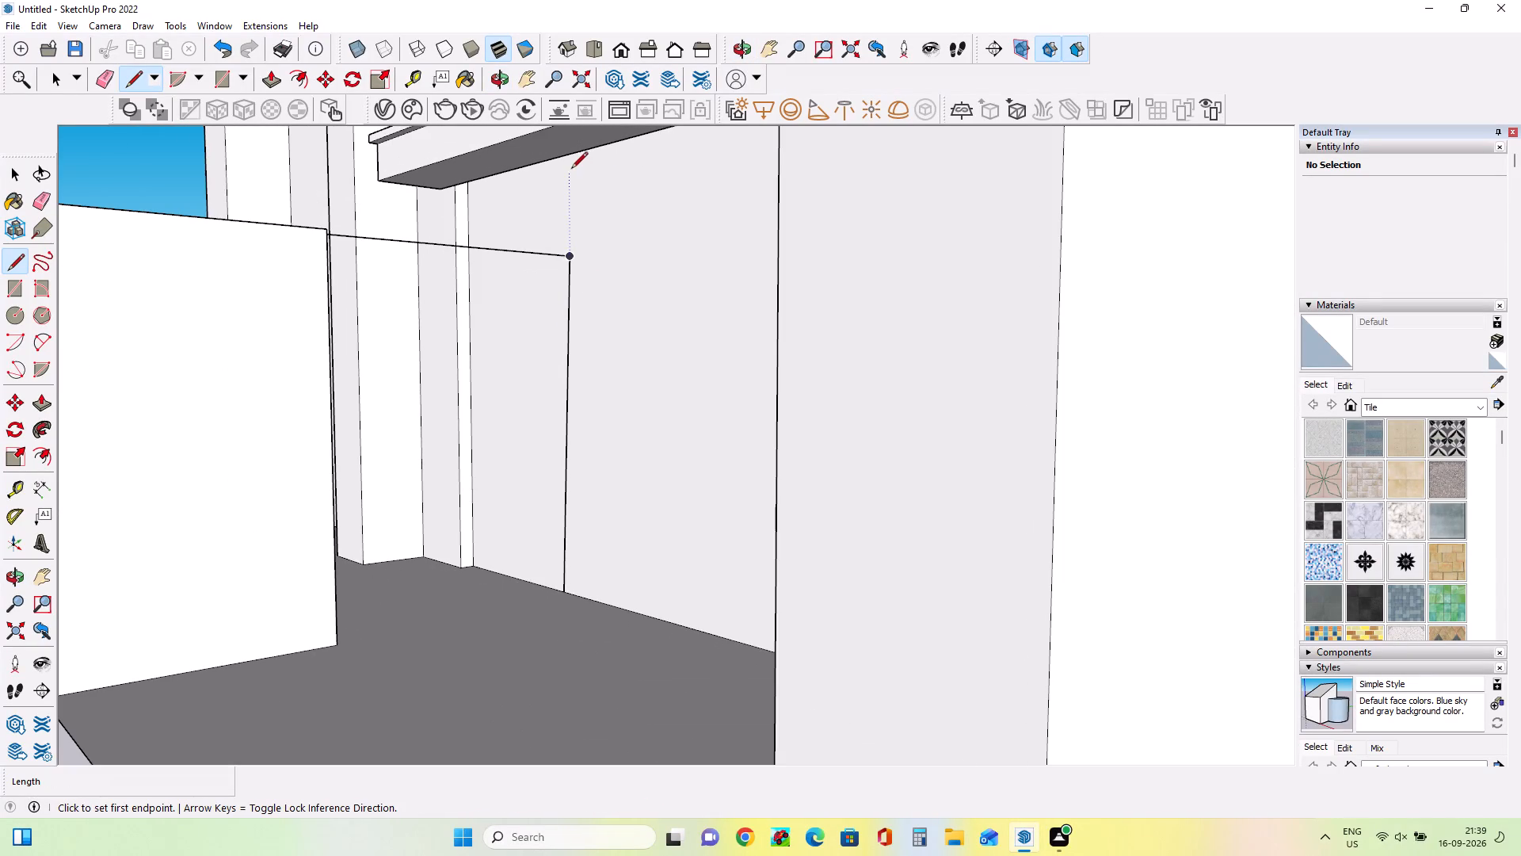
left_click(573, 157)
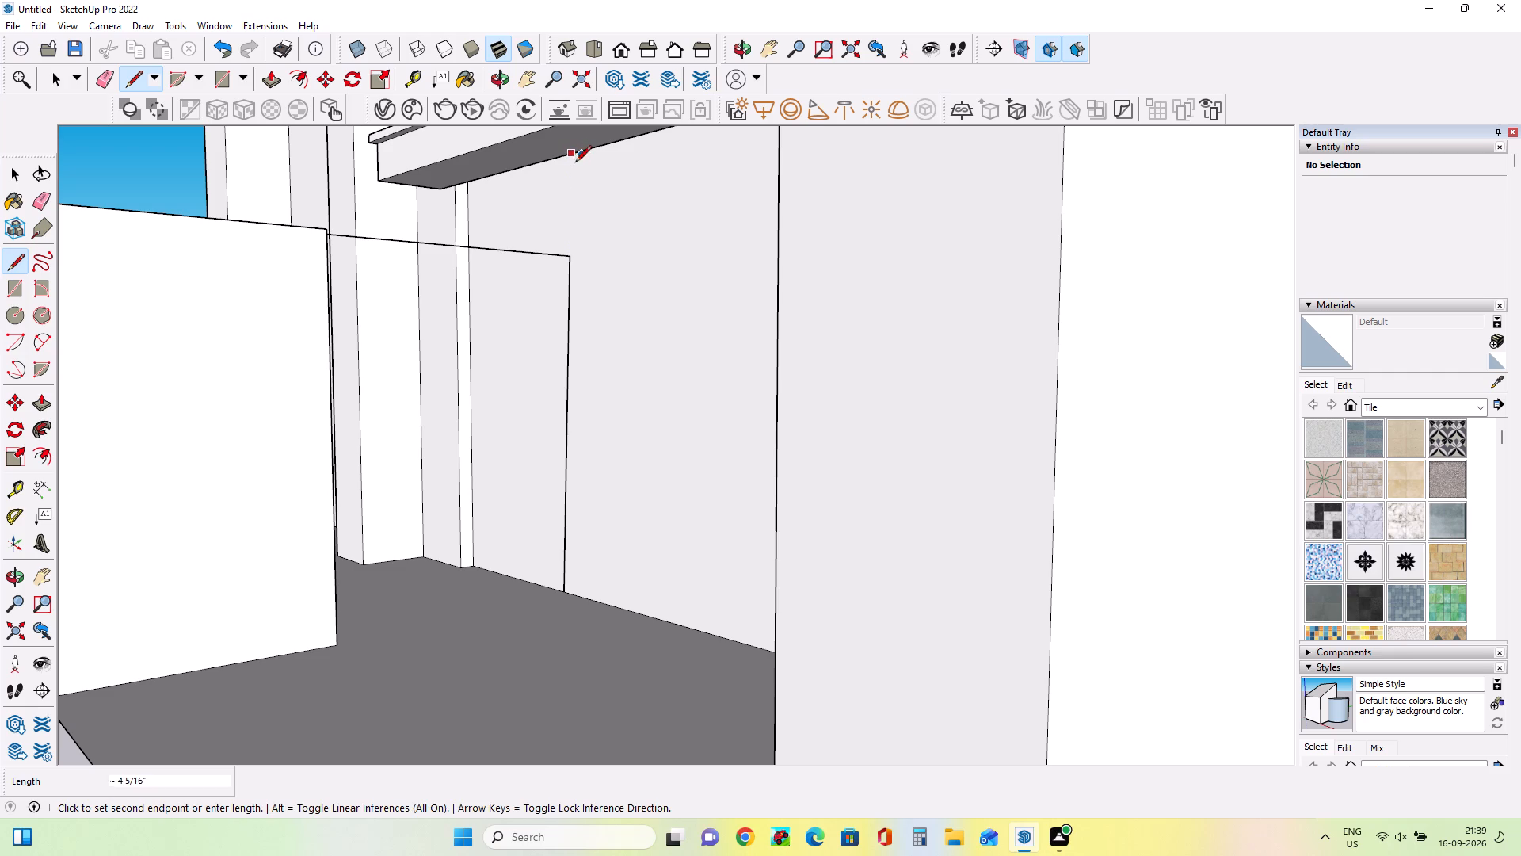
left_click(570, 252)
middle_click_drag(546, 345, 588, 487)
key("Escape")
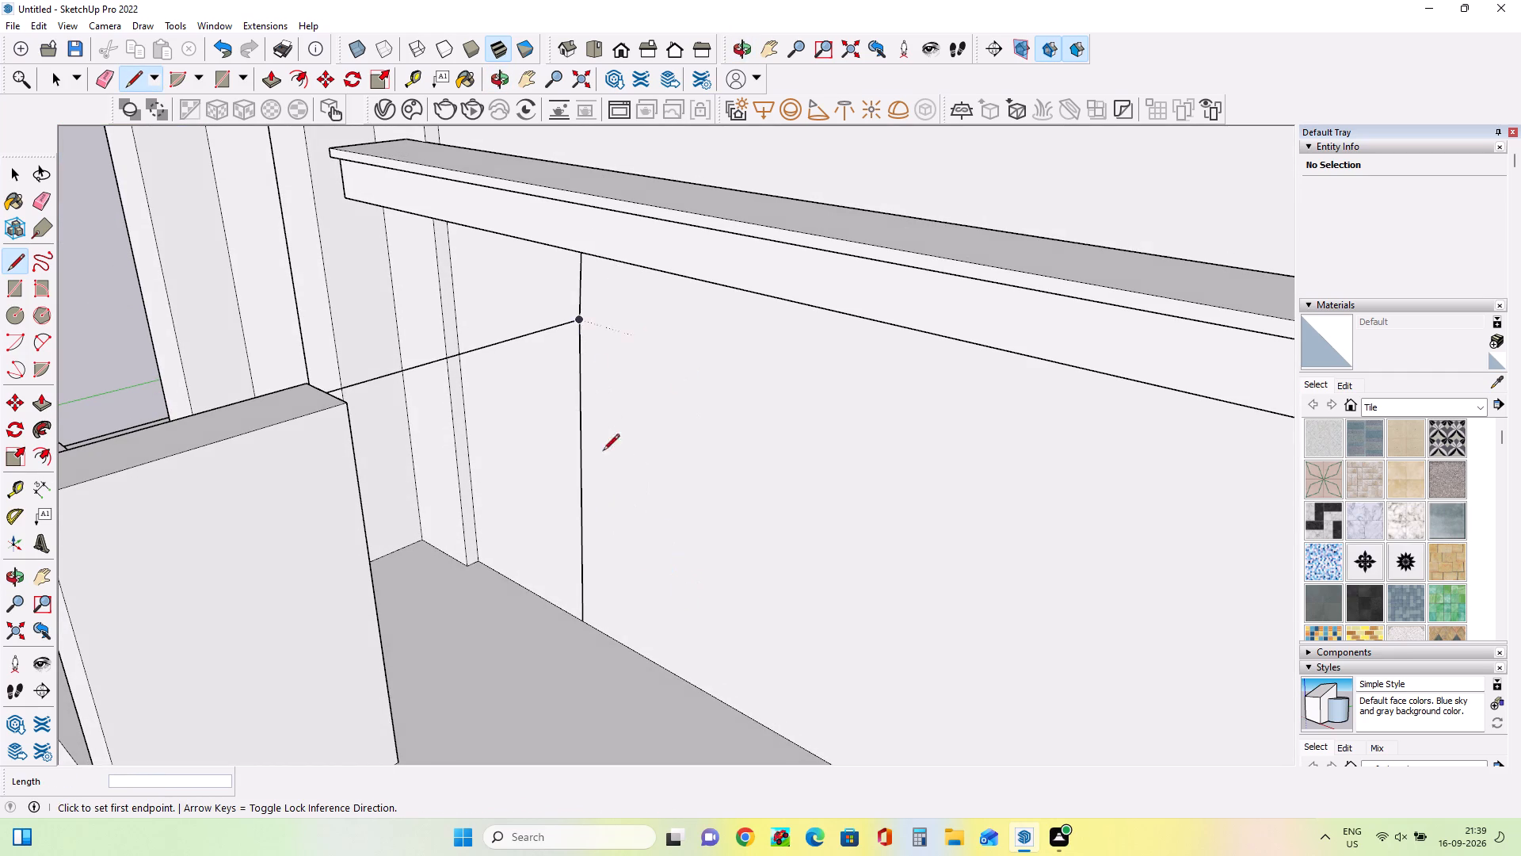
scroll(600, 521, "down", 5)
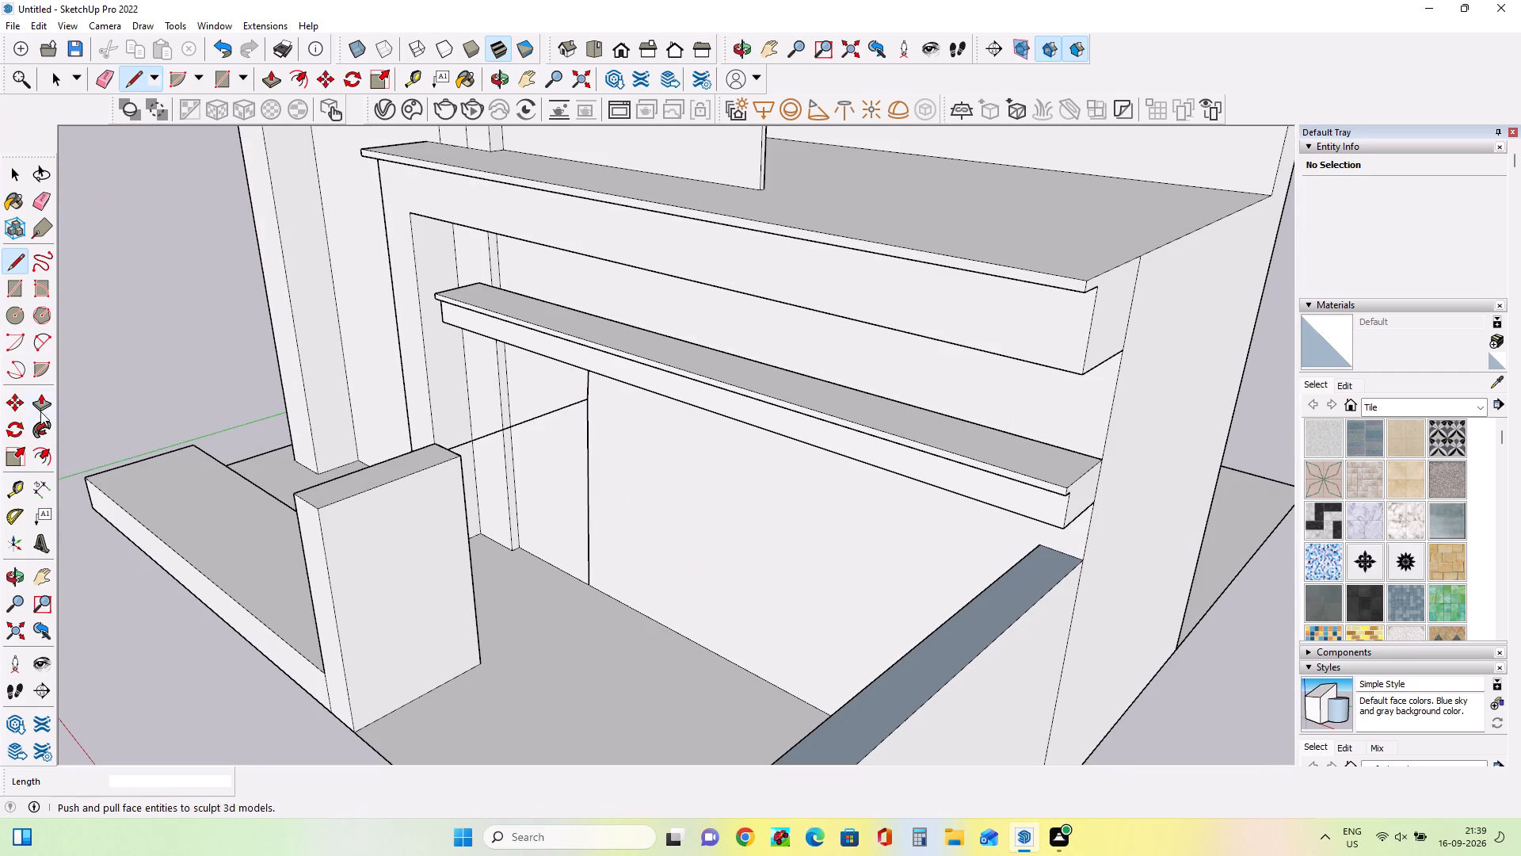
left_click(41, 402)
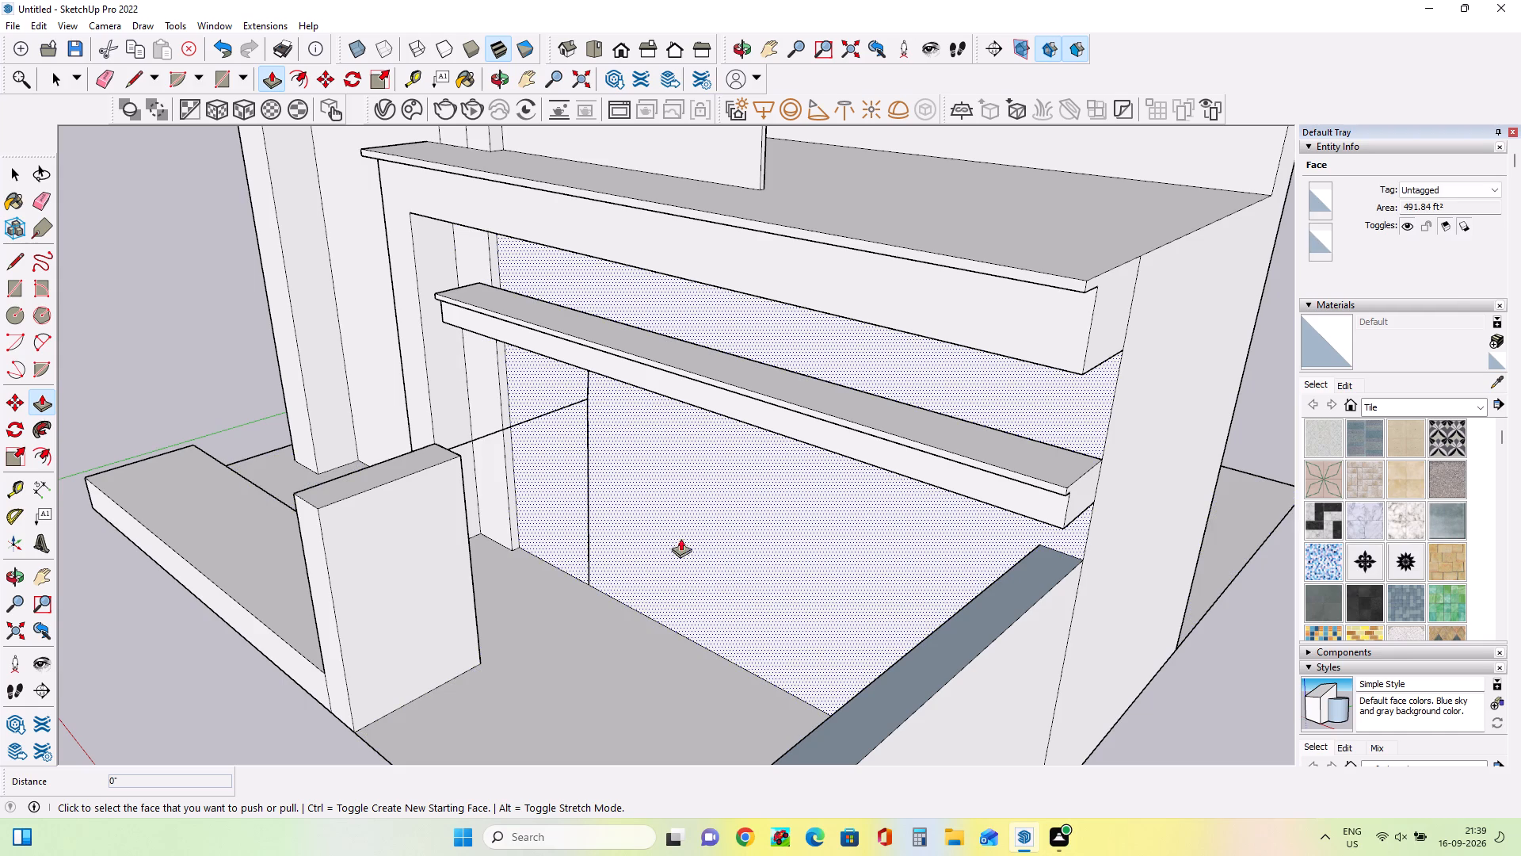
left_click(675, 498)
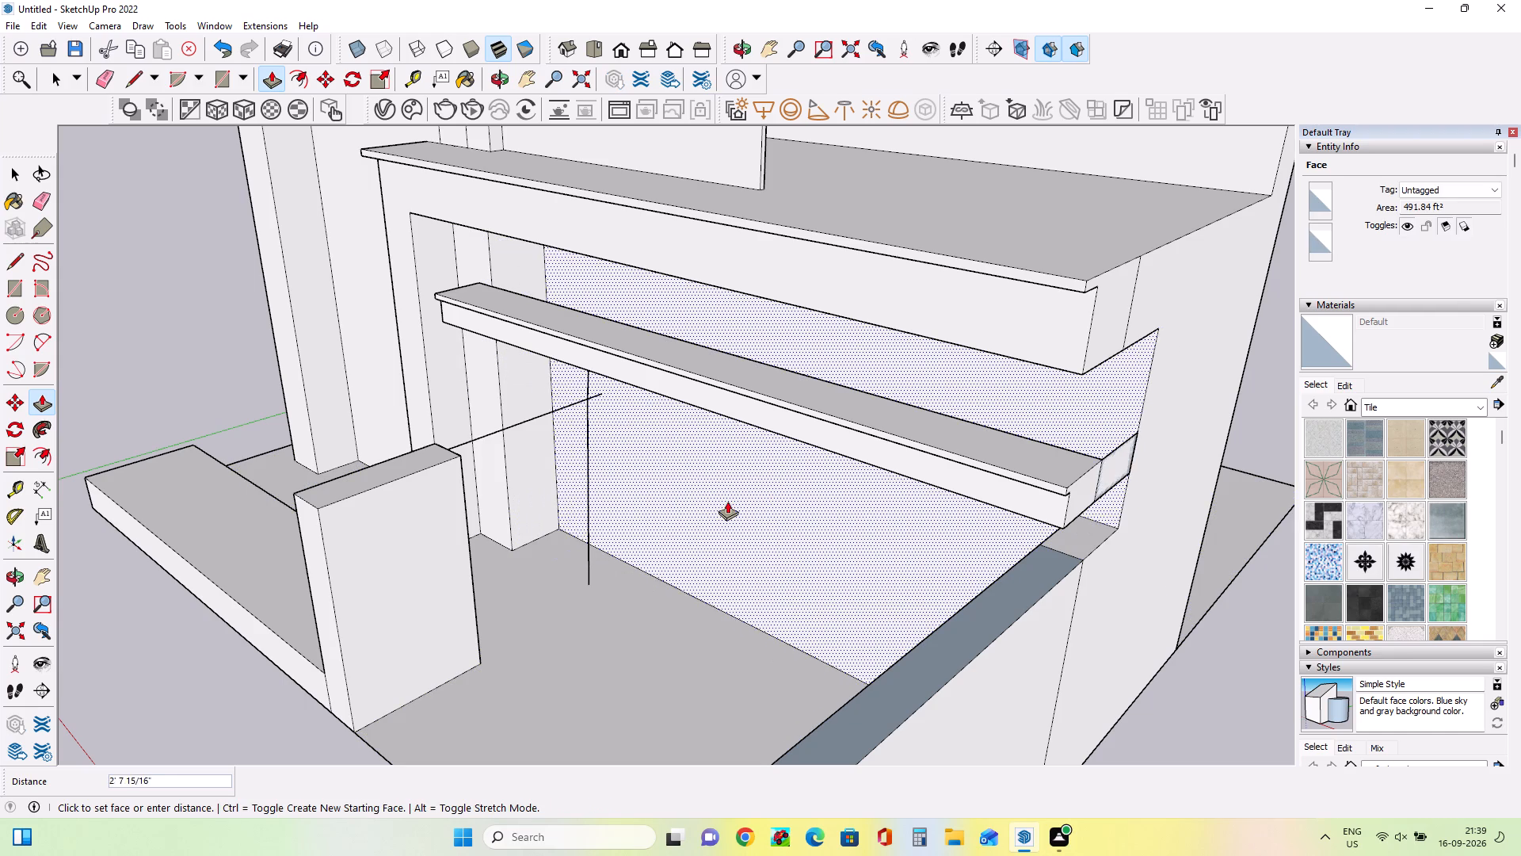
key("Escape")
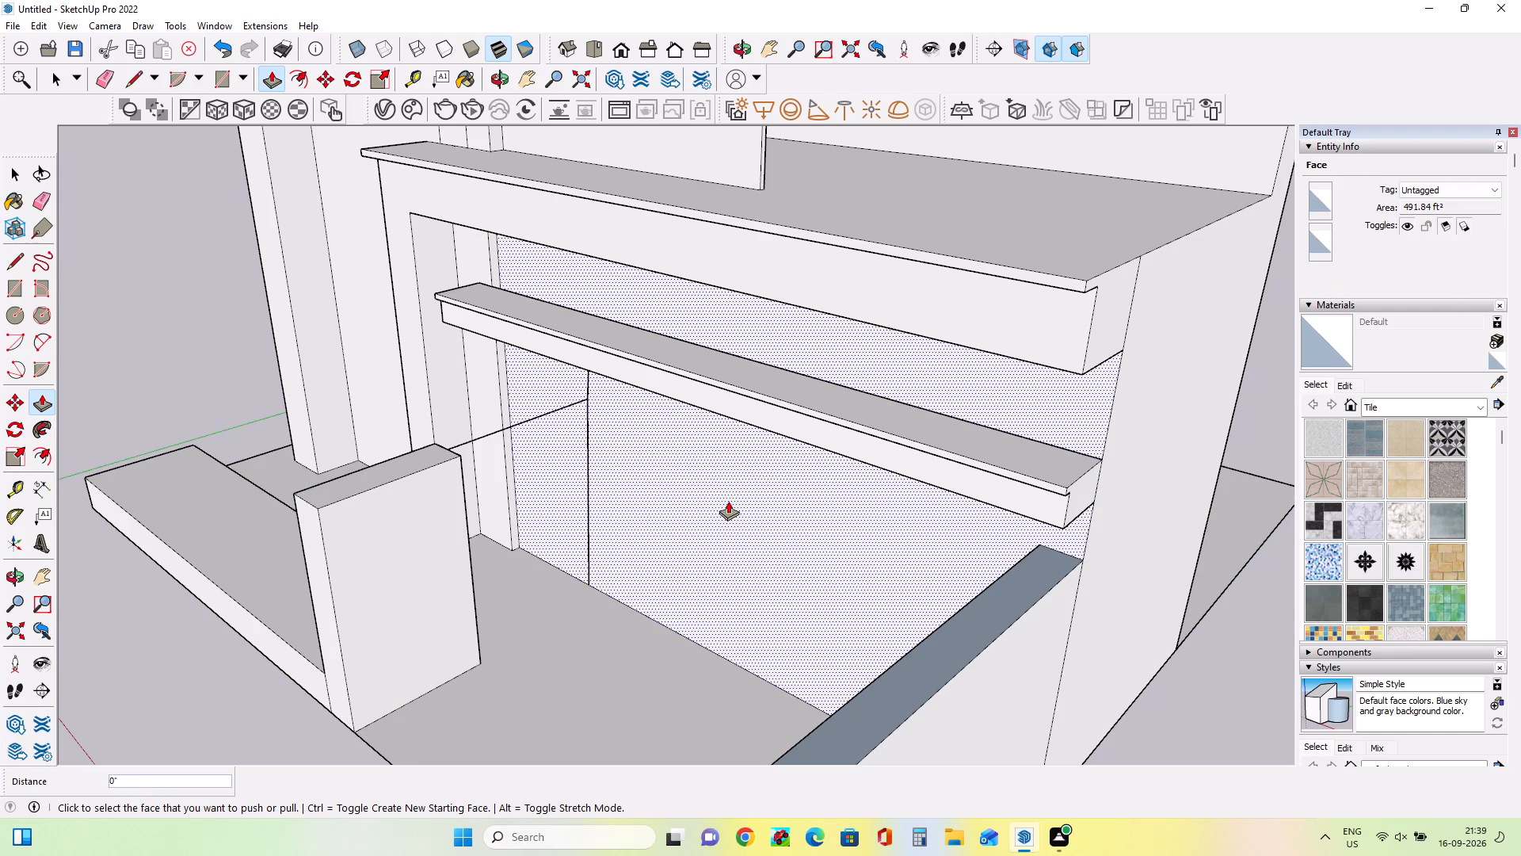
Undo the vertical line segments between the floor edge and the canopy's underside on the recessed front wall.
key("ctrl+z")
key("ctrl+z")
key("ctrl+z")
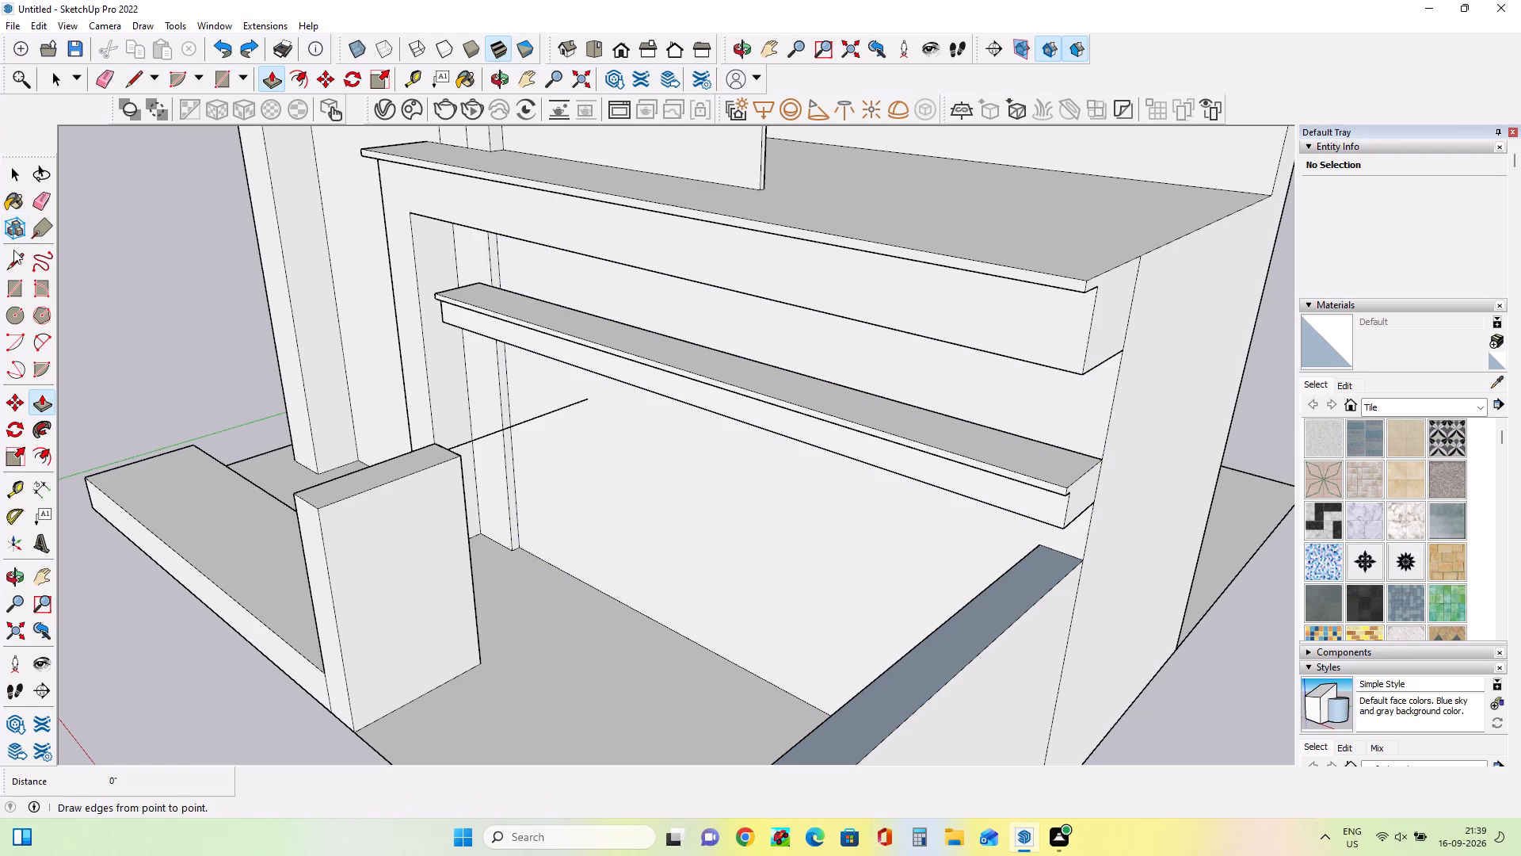
Erase the line connecting the inner low wall's top edge to the recessed front wall.
left_click(43, 203)
left_click(530, 423)
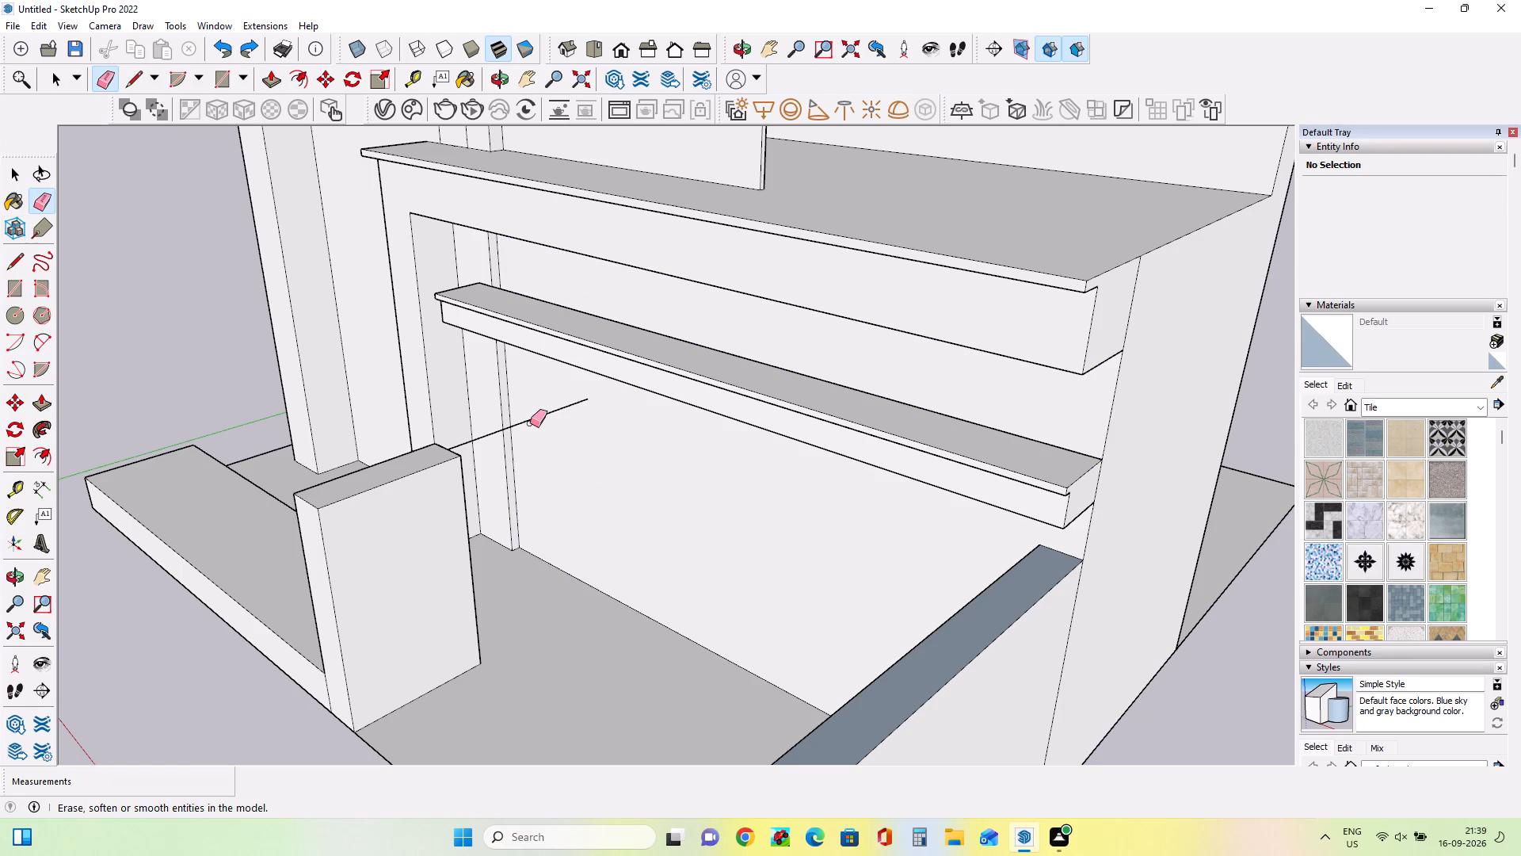
left_click(533, 418)
Examine the recessed front wall, the canopy and the building's underside from several angles.
middle_click_drag(568, 530, 761, 525)
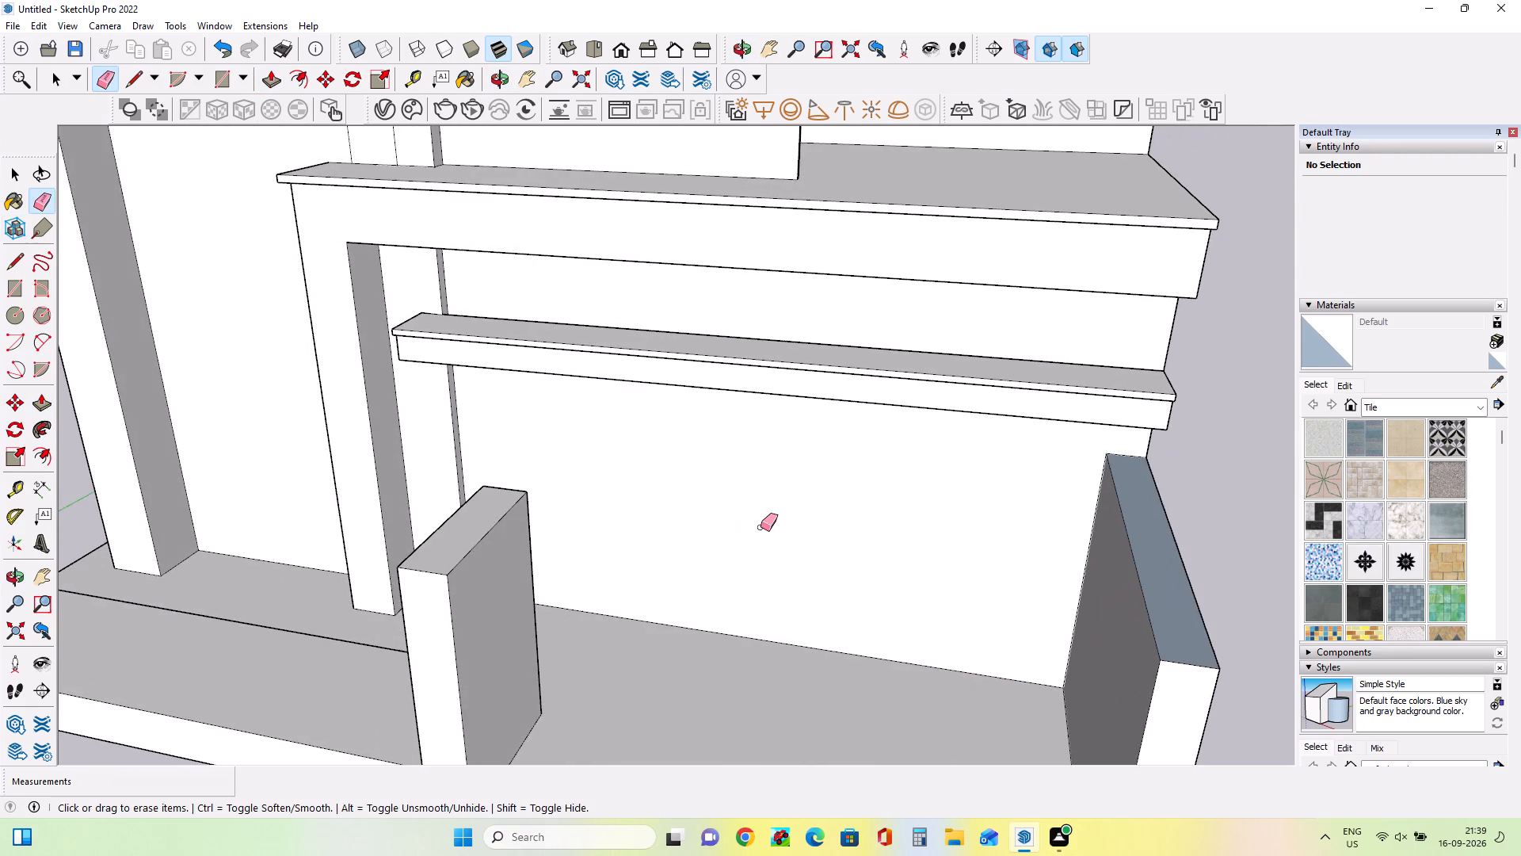
scroll(760, 527, "up", 2)
middle_click_drag(760, 536, 783, 614)
scroll(769, 577, "down", 4)
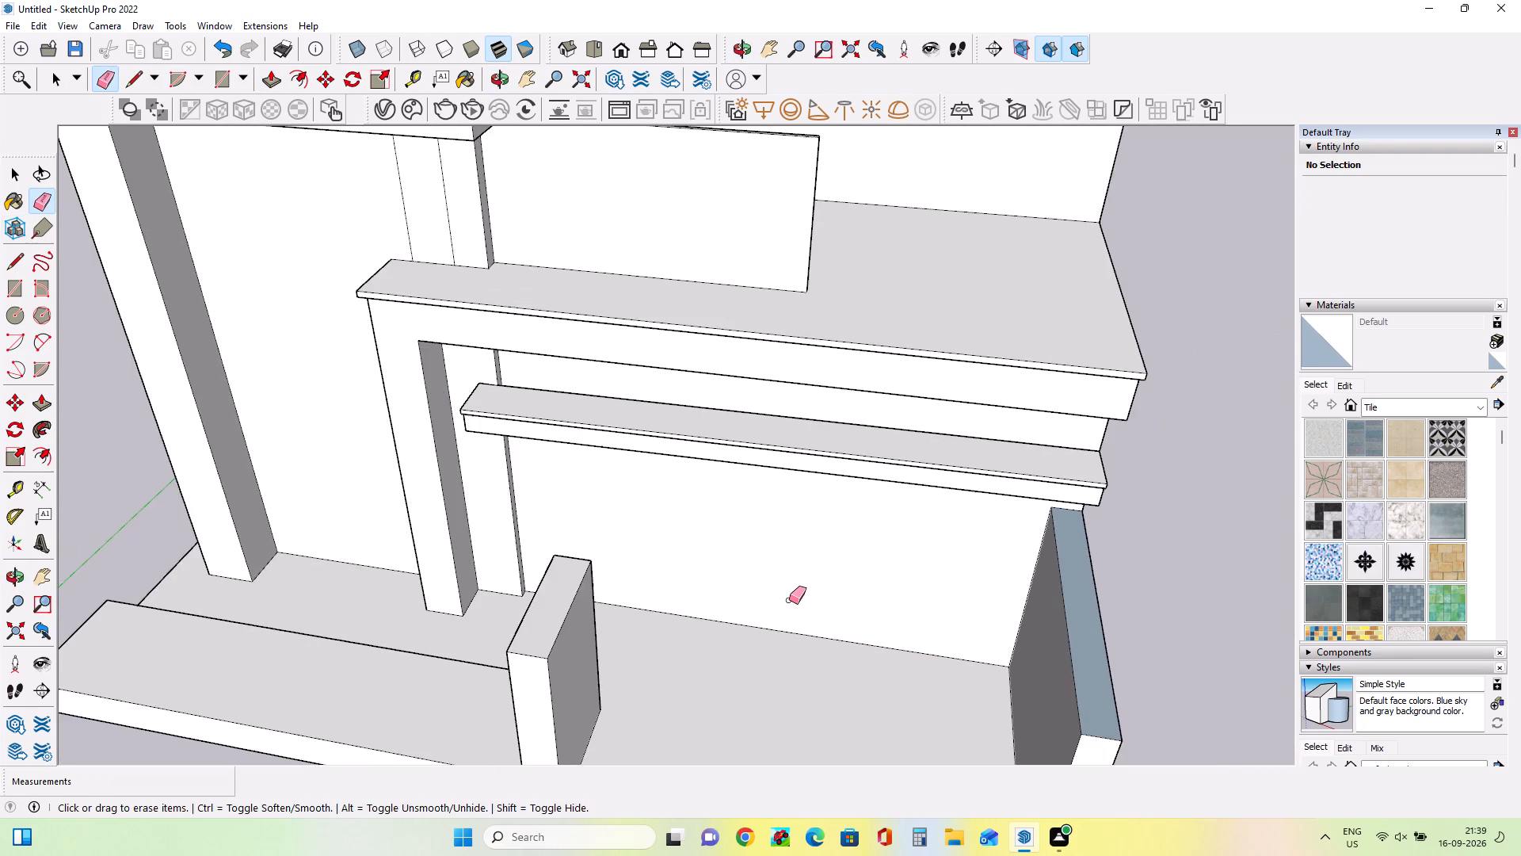
middle_click_drag(789, 600, 821, 486)
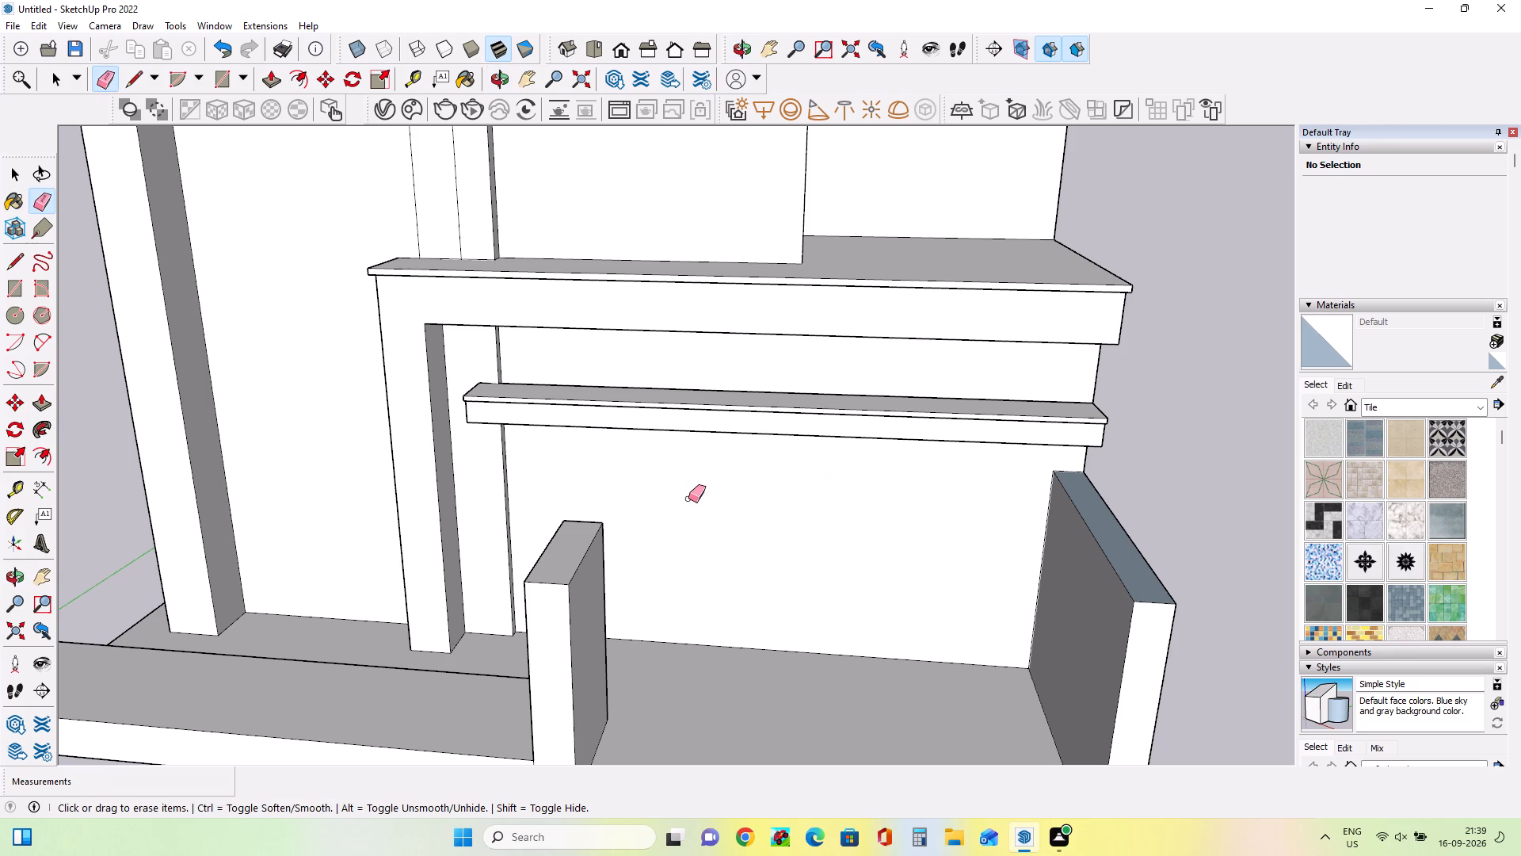
middle_click_drag(691, 498, 646, 282)
middle_click_drag(713, 506, 540, 424)
middle_click_drag(993, 624, 999, 640)
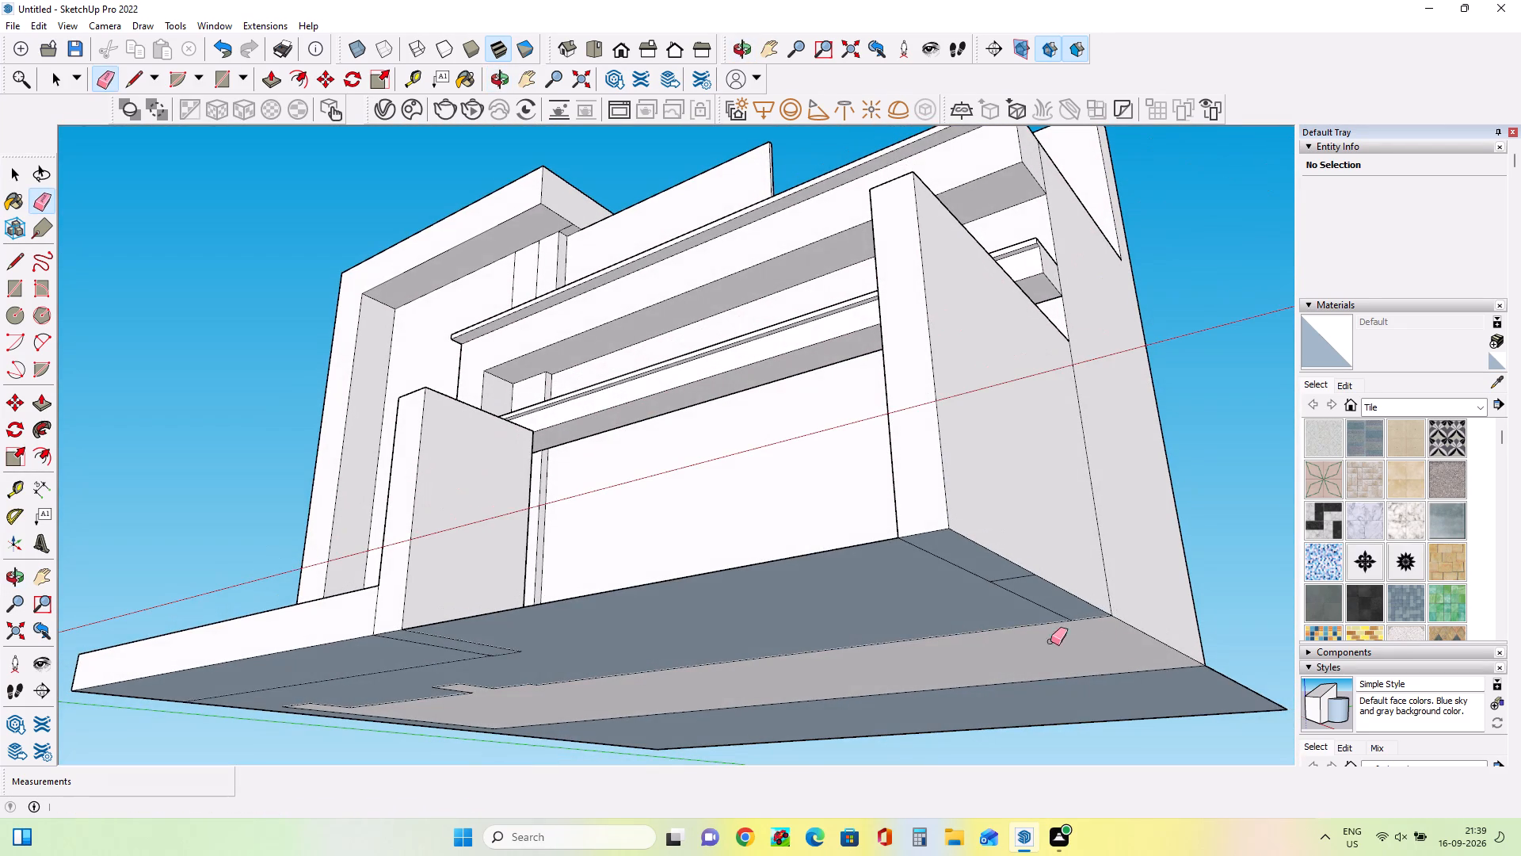
middle_click_drag(430, 680, 703, 502)
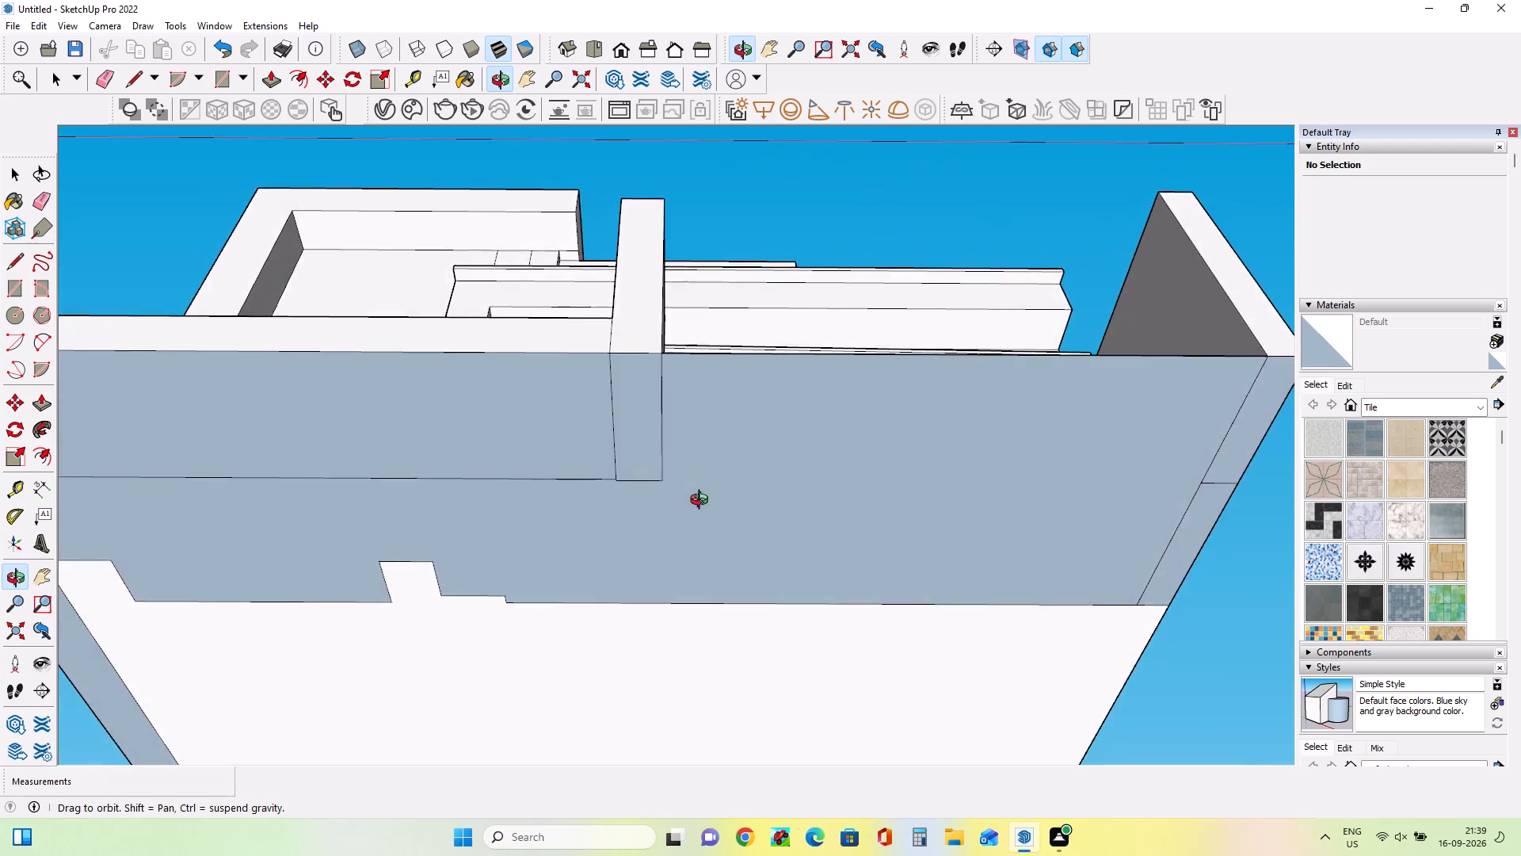
middle_click_drag(703, 502, 734, 384)
left_click(36, 575)
left_click_drag(631, 368, 578, 562)
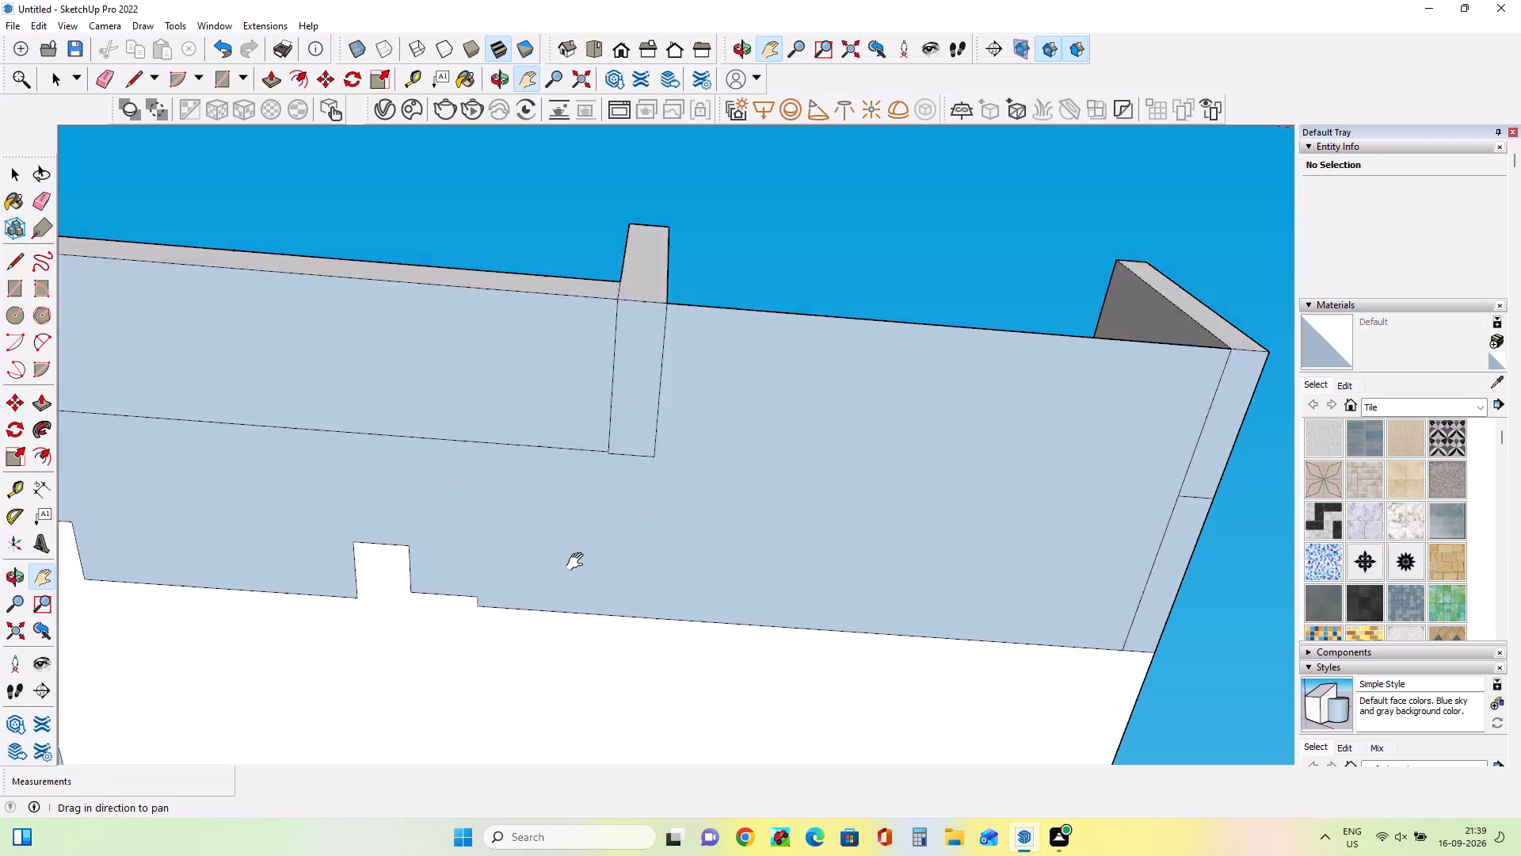
left_click_drag(578, 562, 511, 803)
middle_click_drag(698, 510, 598, 736)
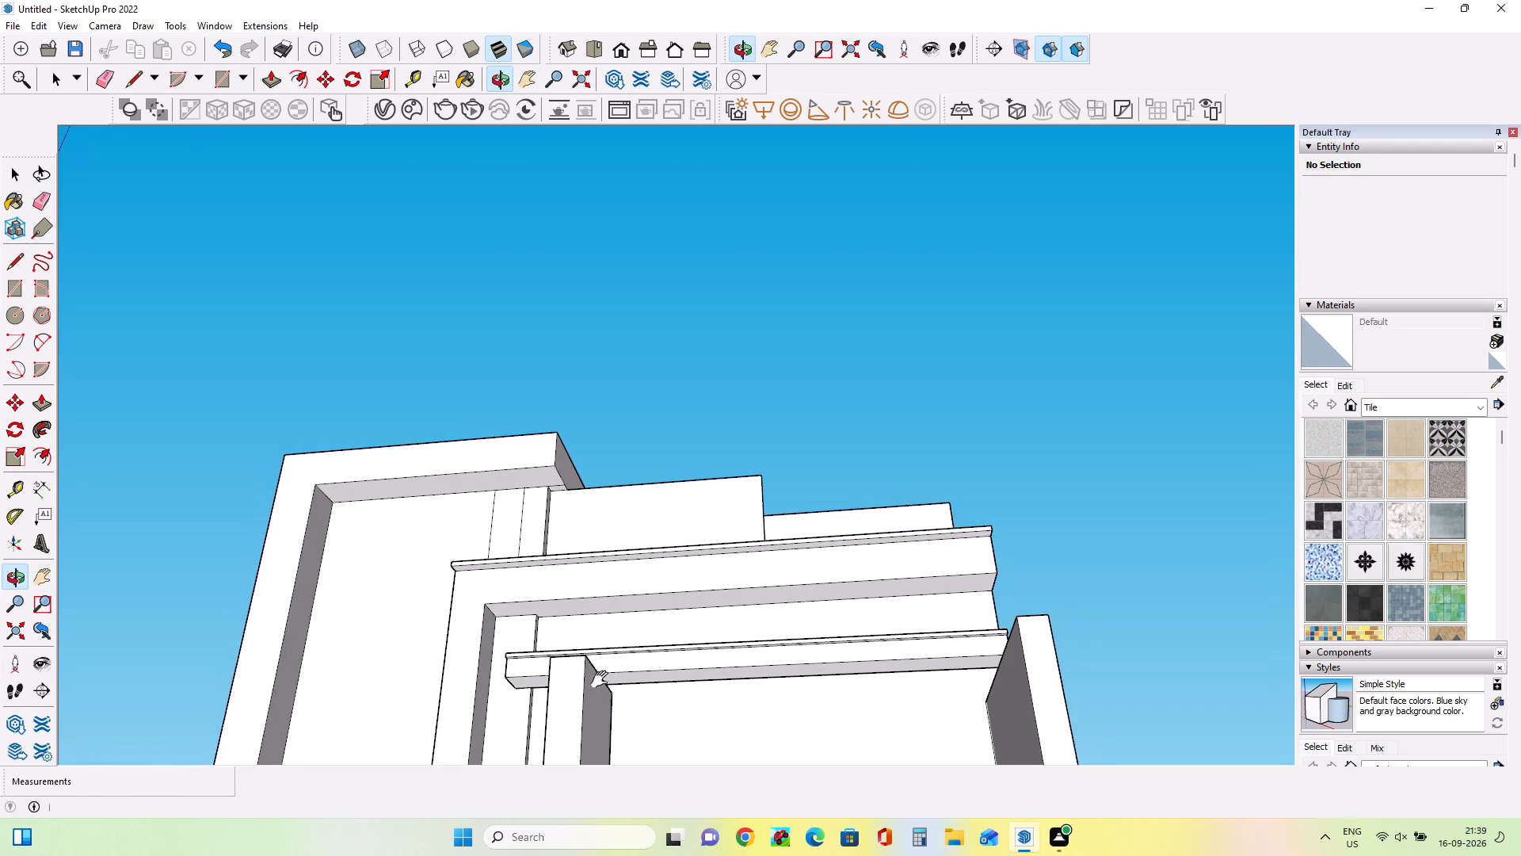
scroll(612, 532, "down", 4)
middle_click_drag(676, 568, 463, 789)
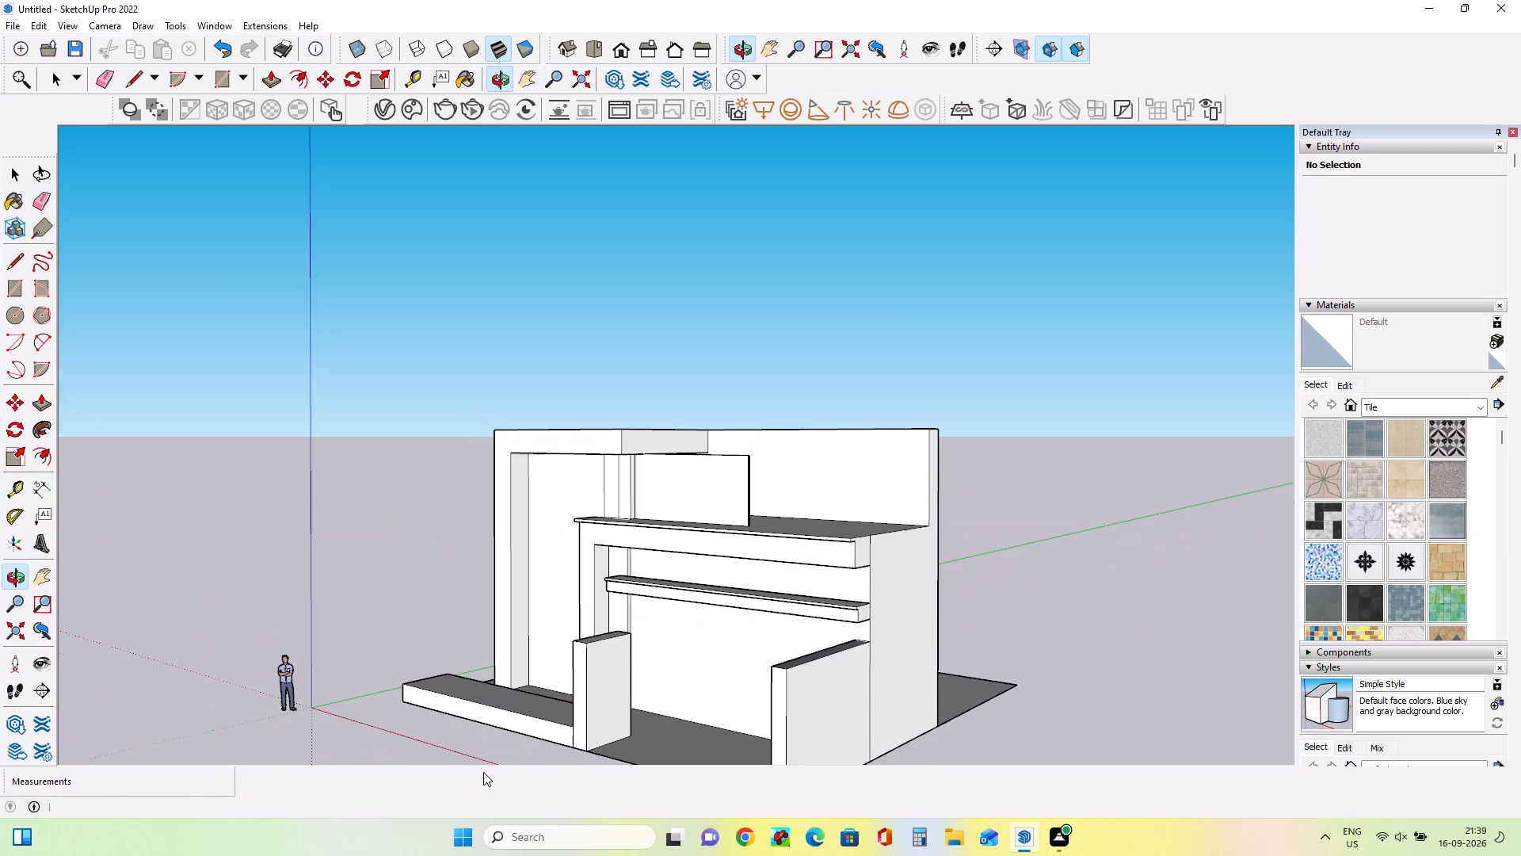
scroll(701, 664, "up", 6)
middle_click_drag(700, 659, 669, 678)
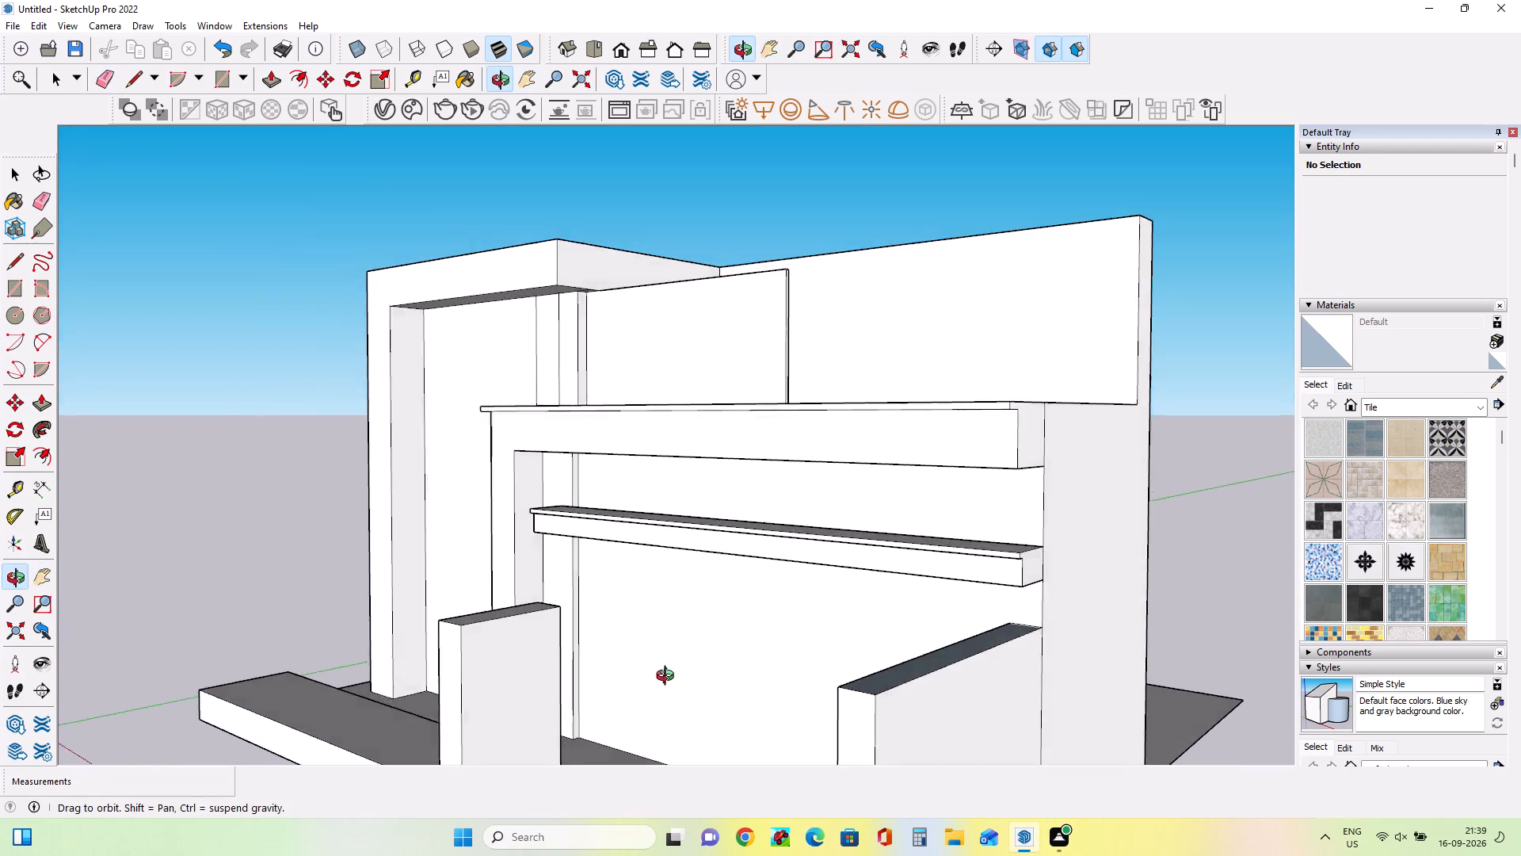
middle_click_drag(669, 678, 631, 704)
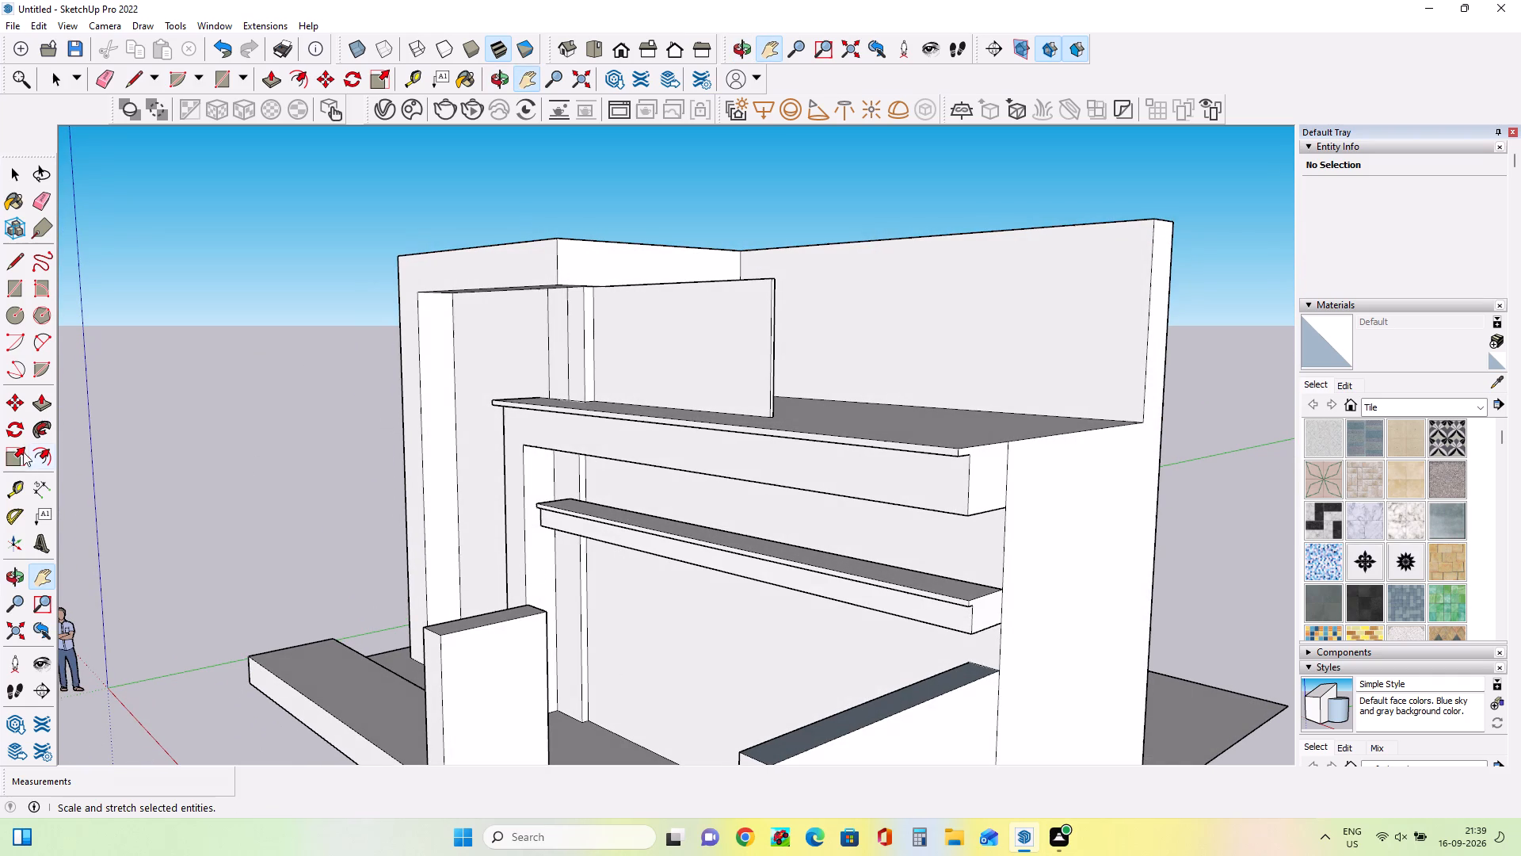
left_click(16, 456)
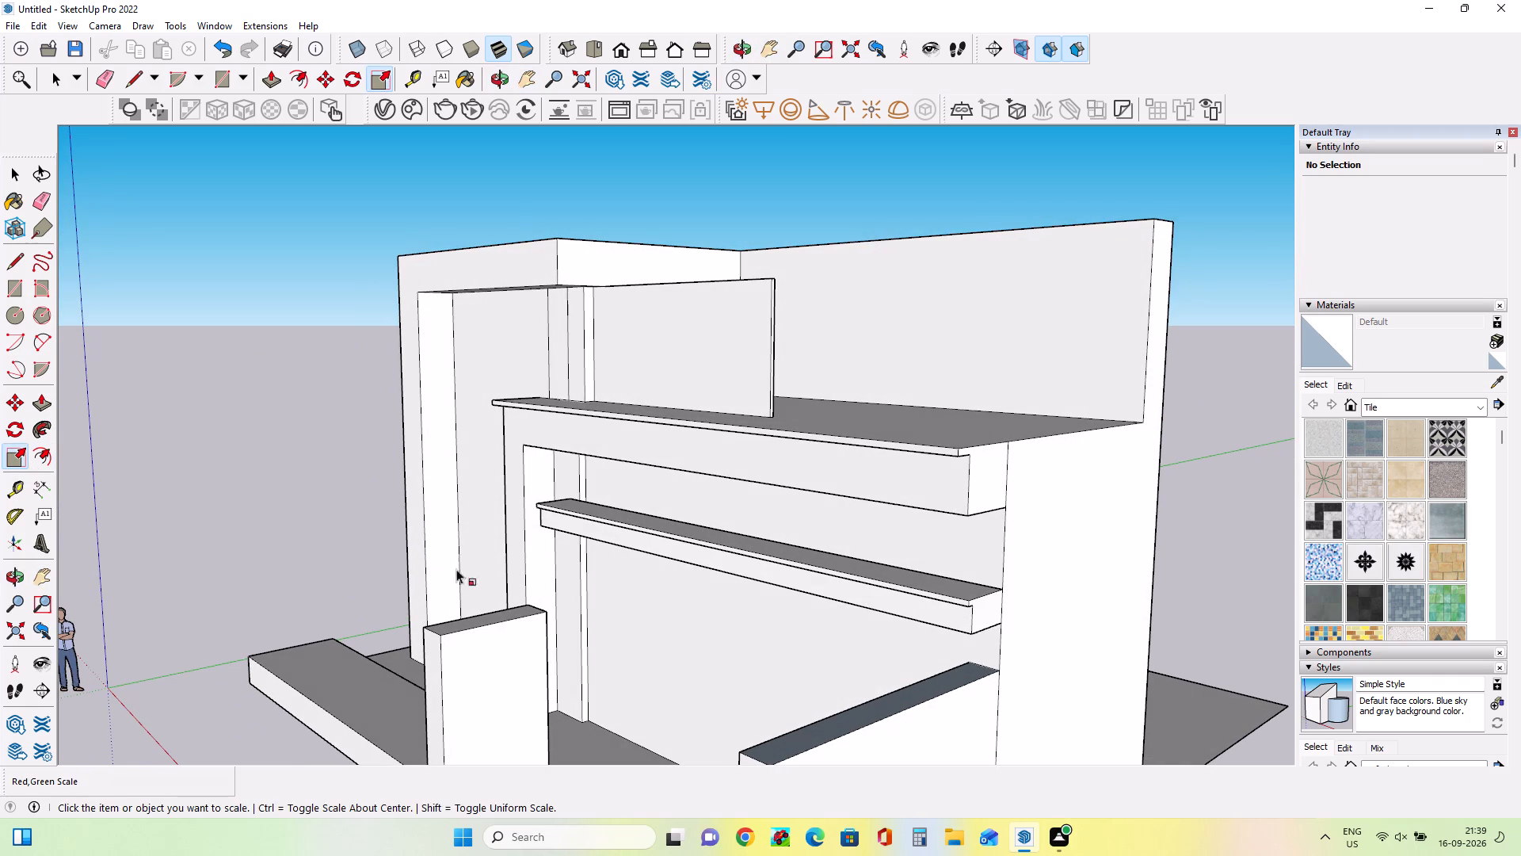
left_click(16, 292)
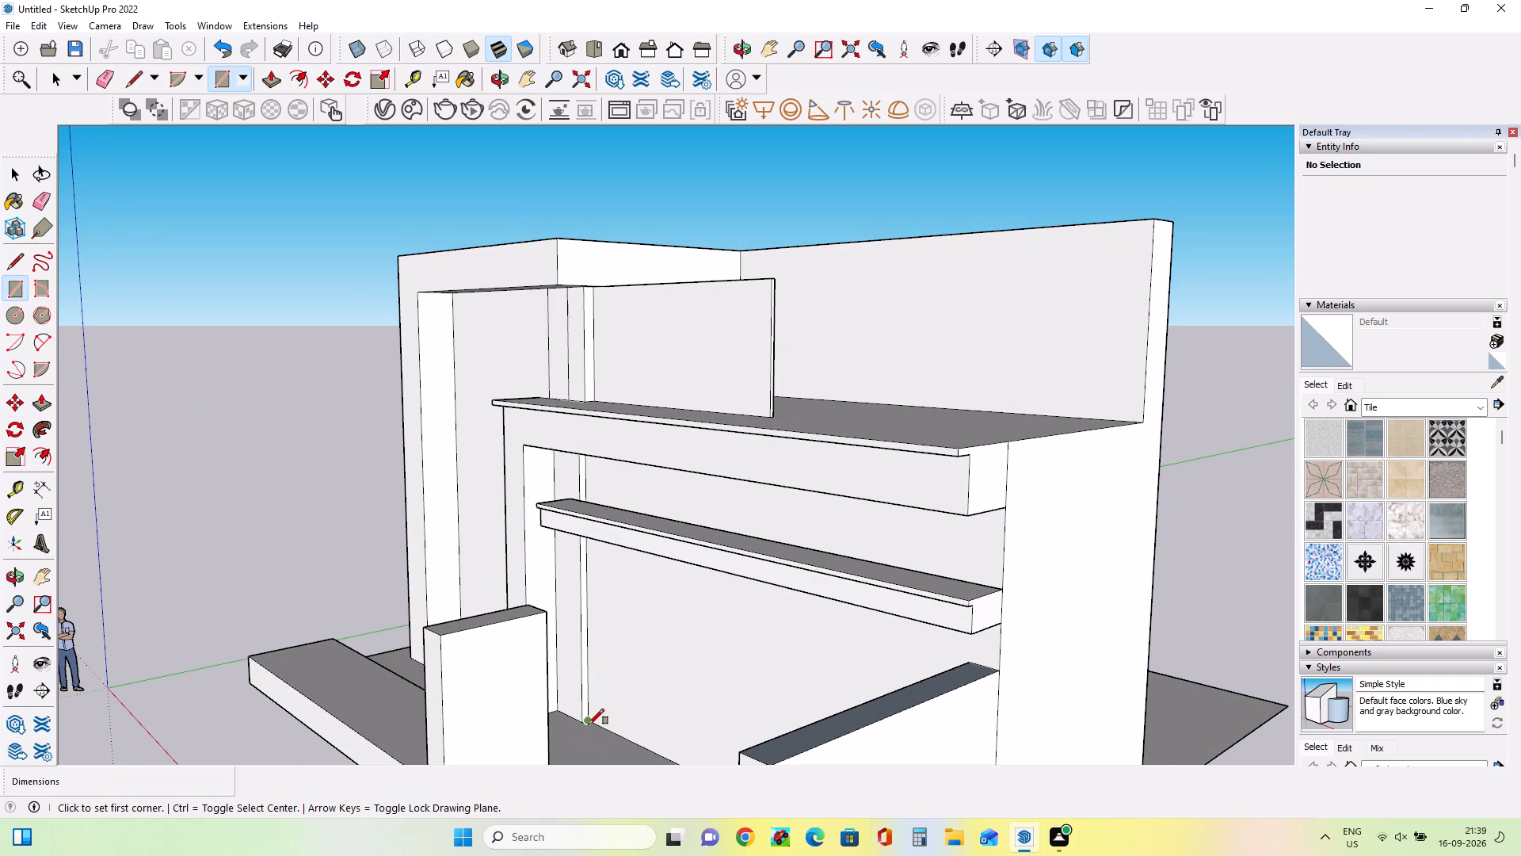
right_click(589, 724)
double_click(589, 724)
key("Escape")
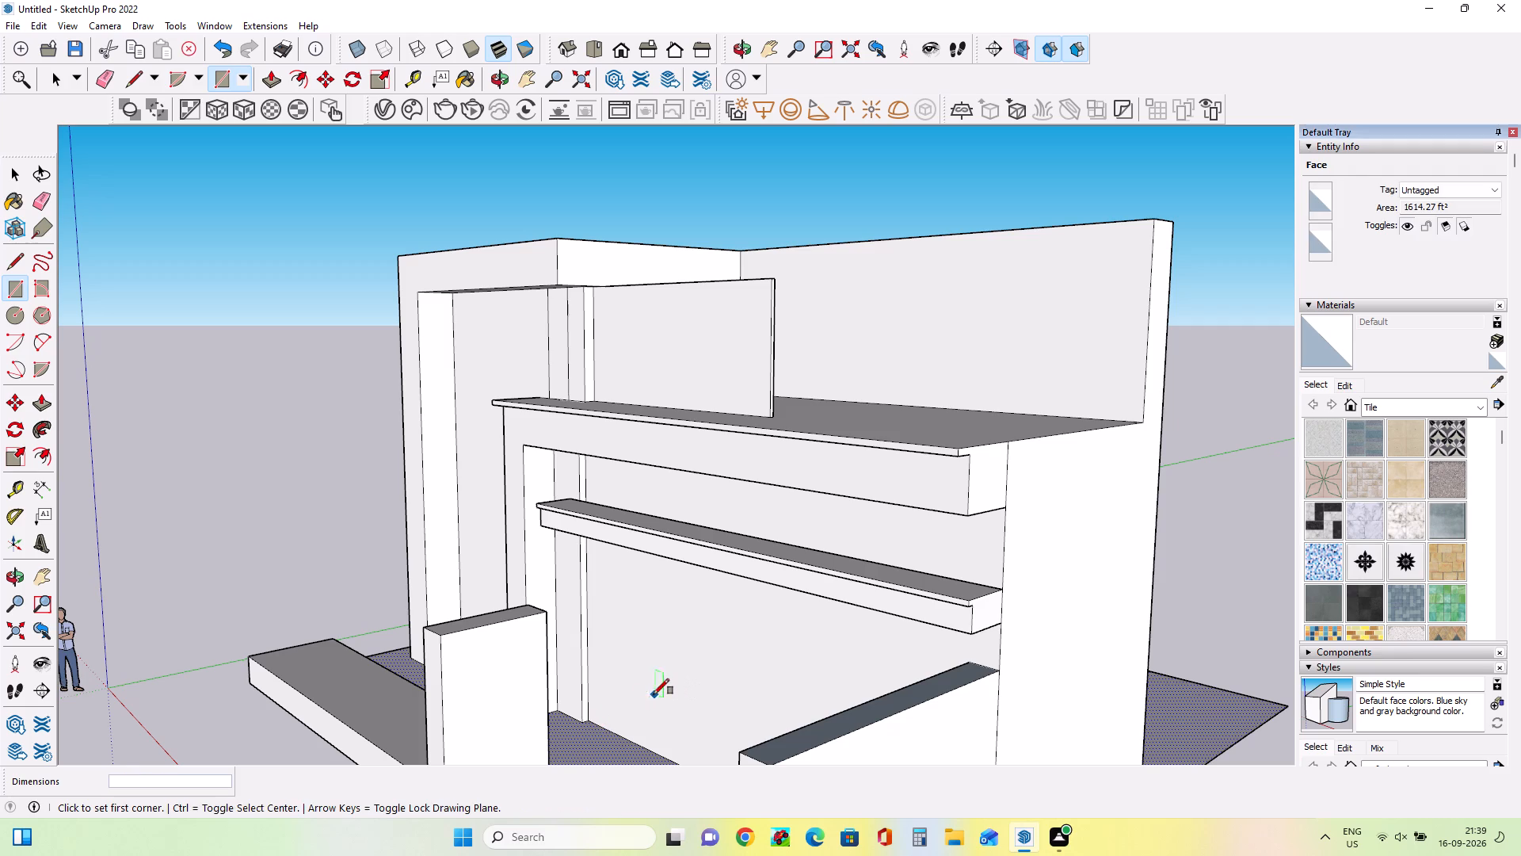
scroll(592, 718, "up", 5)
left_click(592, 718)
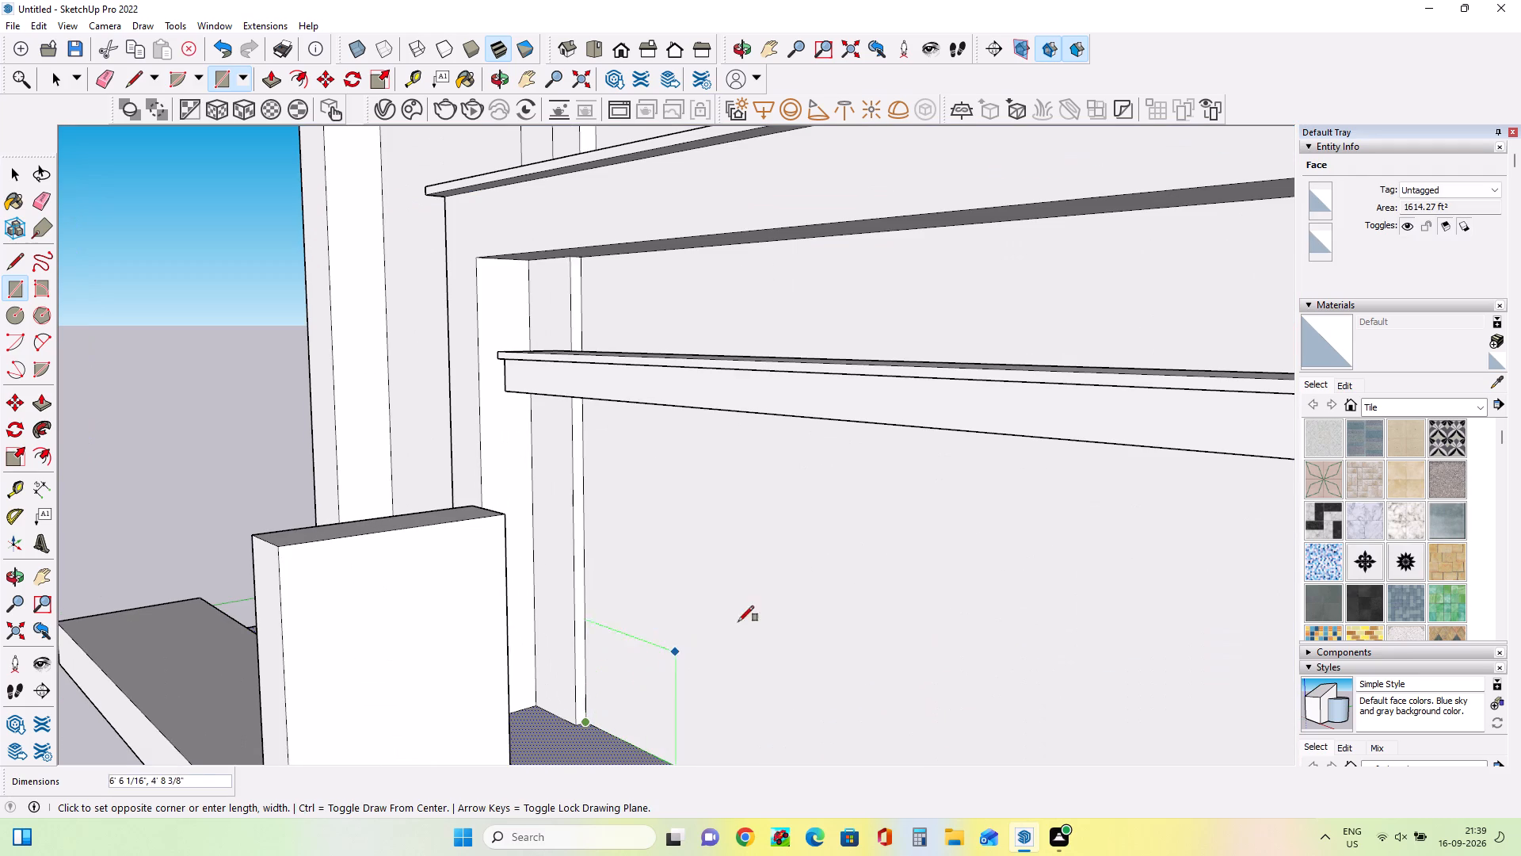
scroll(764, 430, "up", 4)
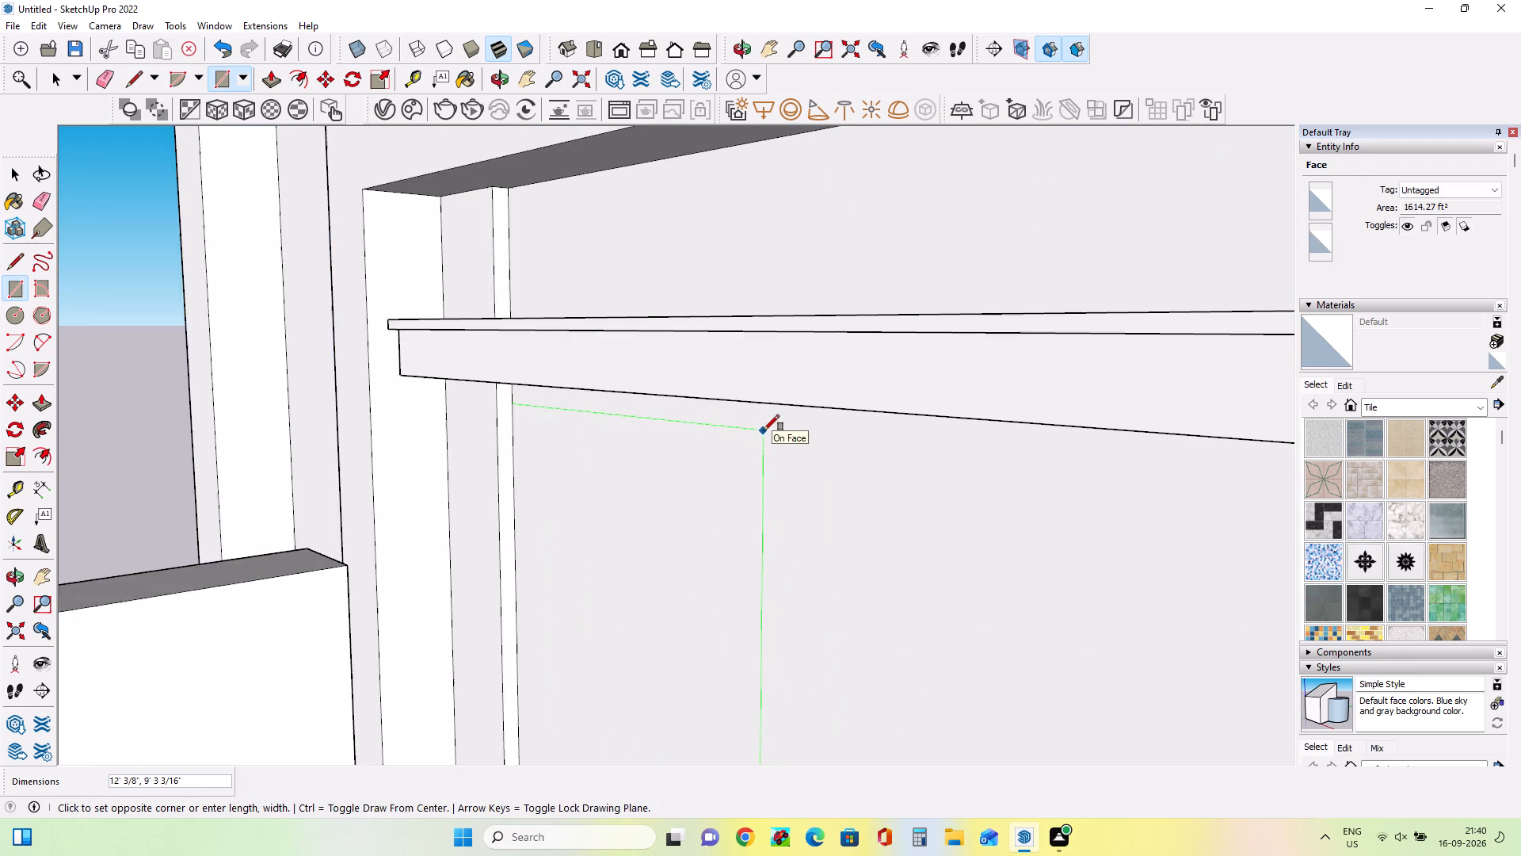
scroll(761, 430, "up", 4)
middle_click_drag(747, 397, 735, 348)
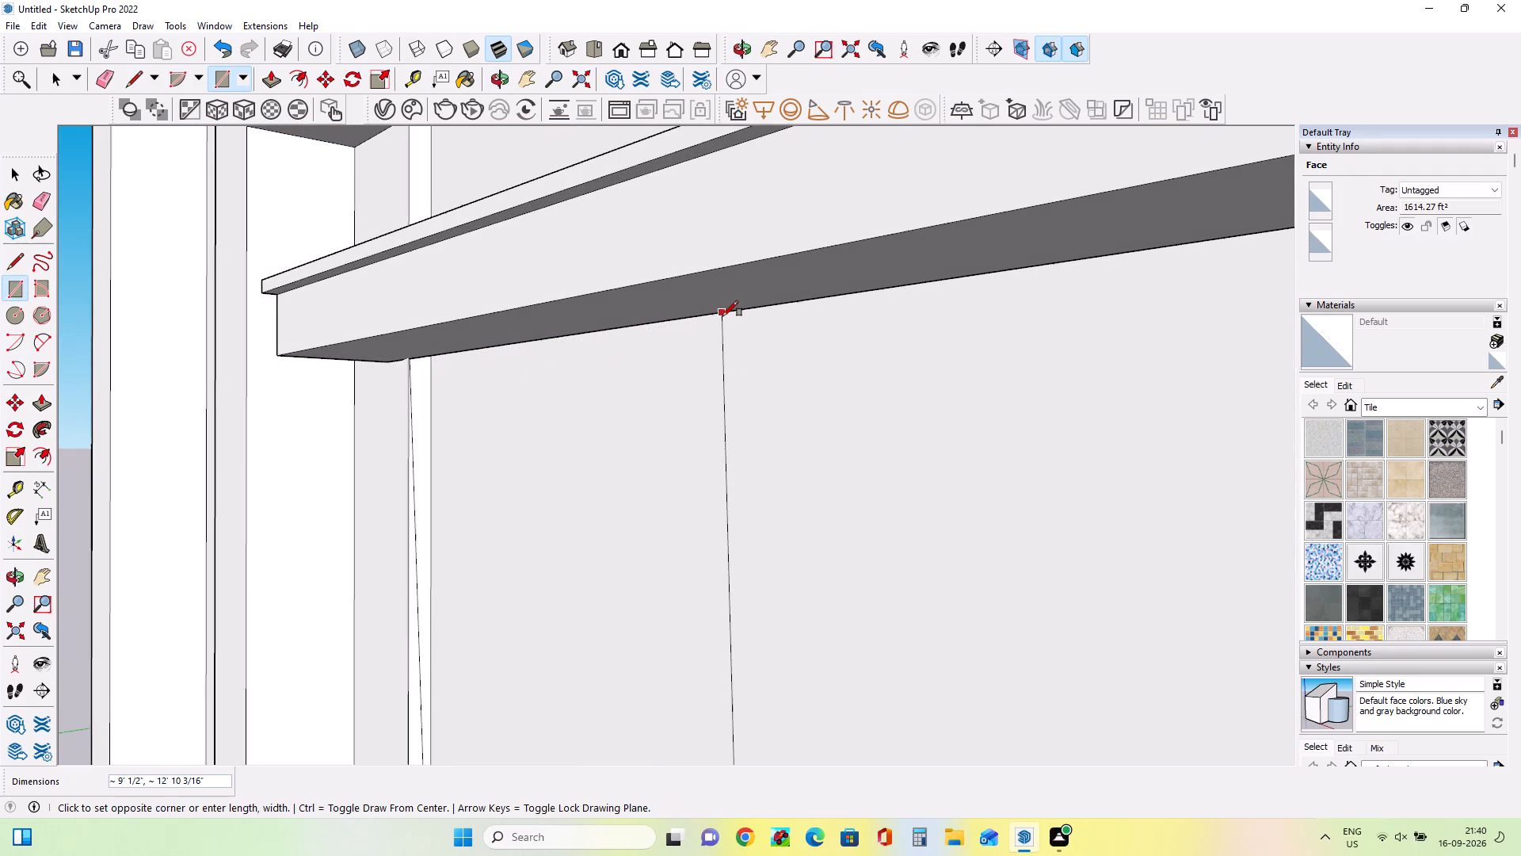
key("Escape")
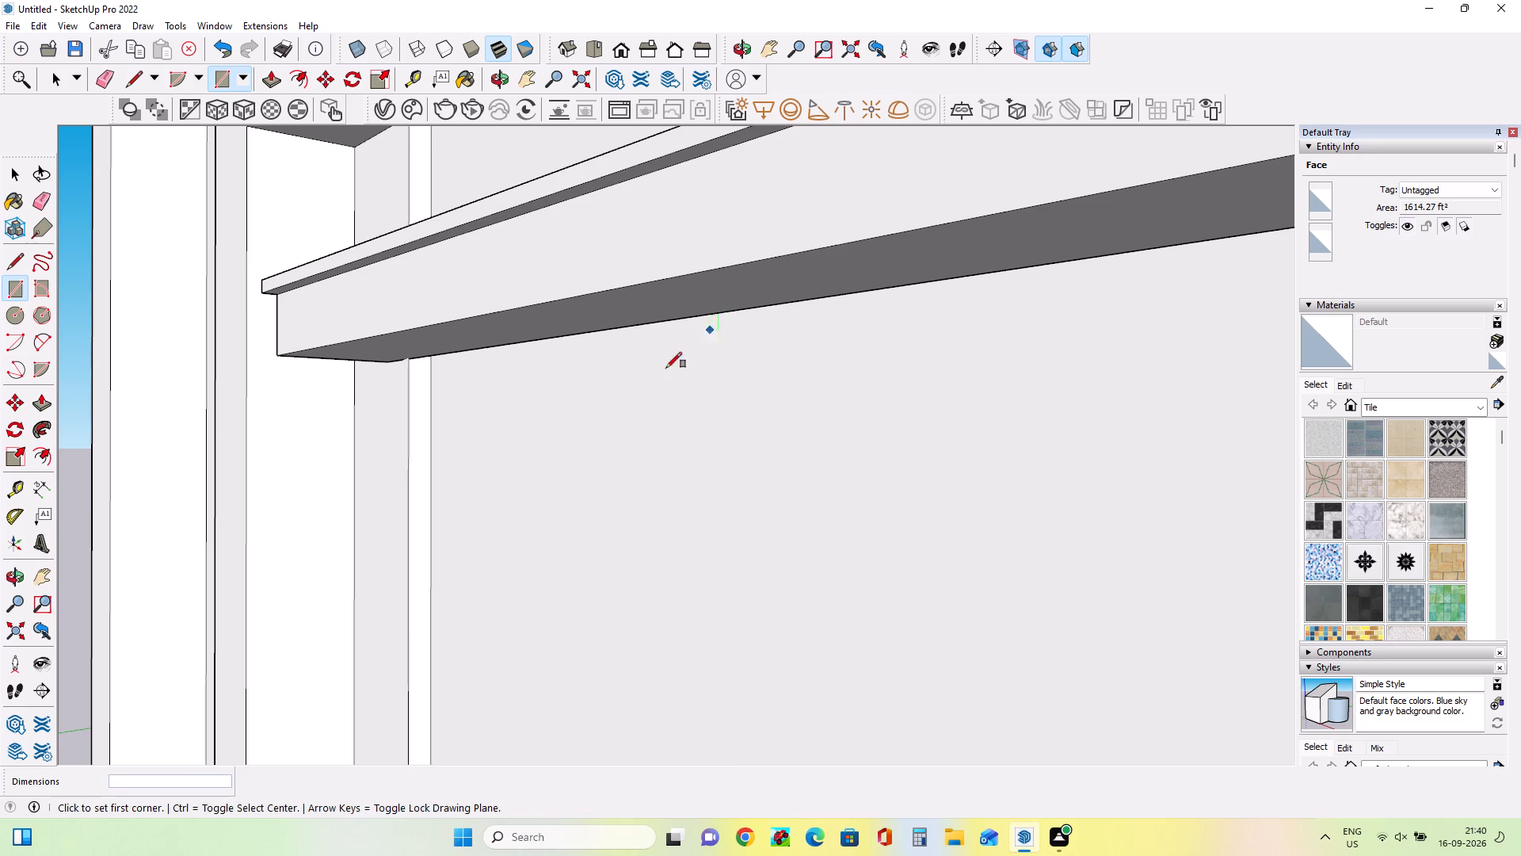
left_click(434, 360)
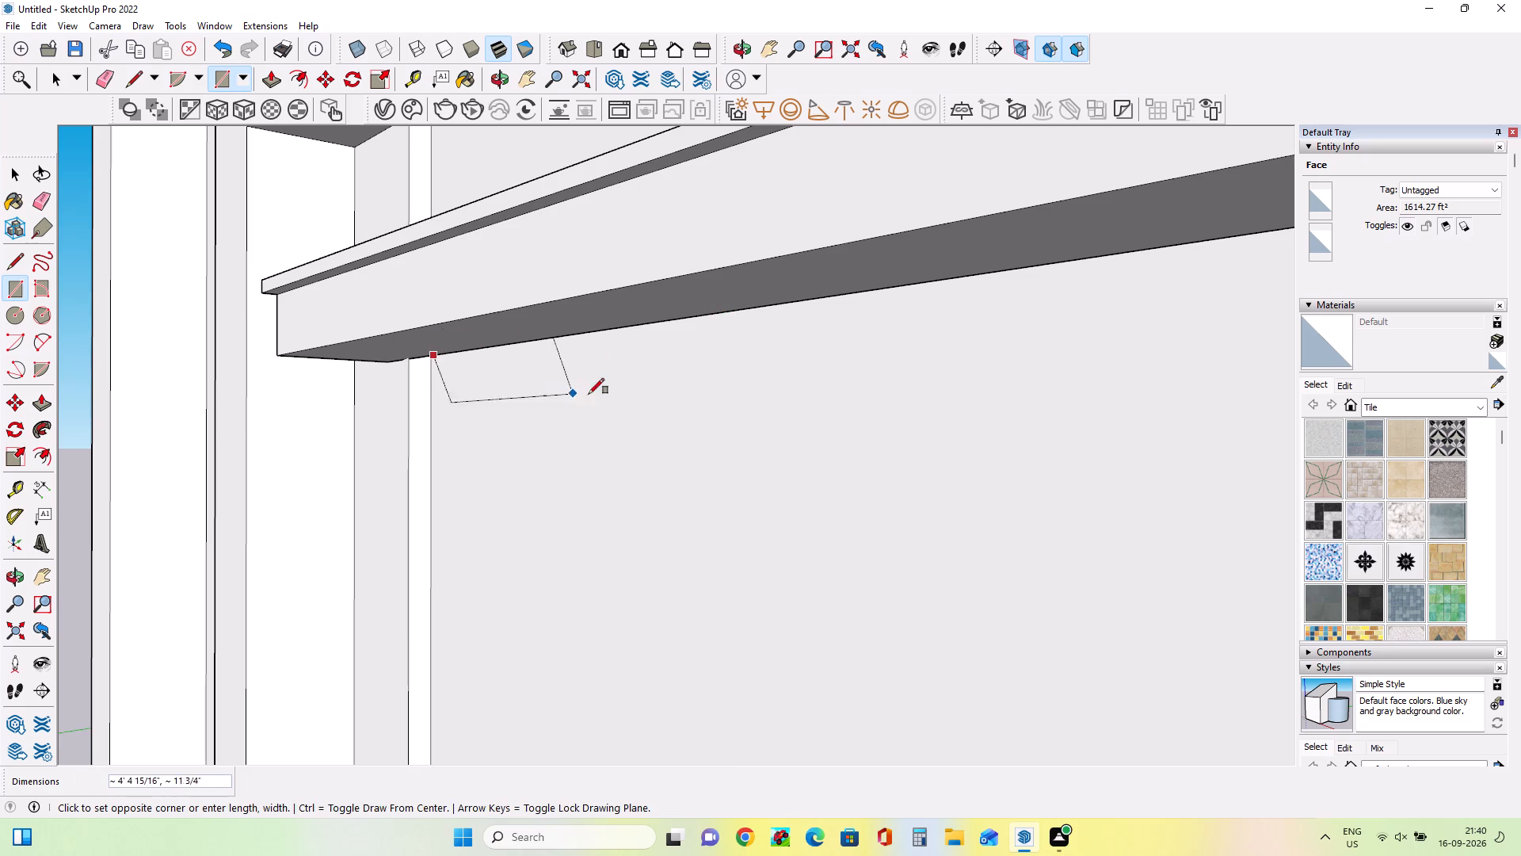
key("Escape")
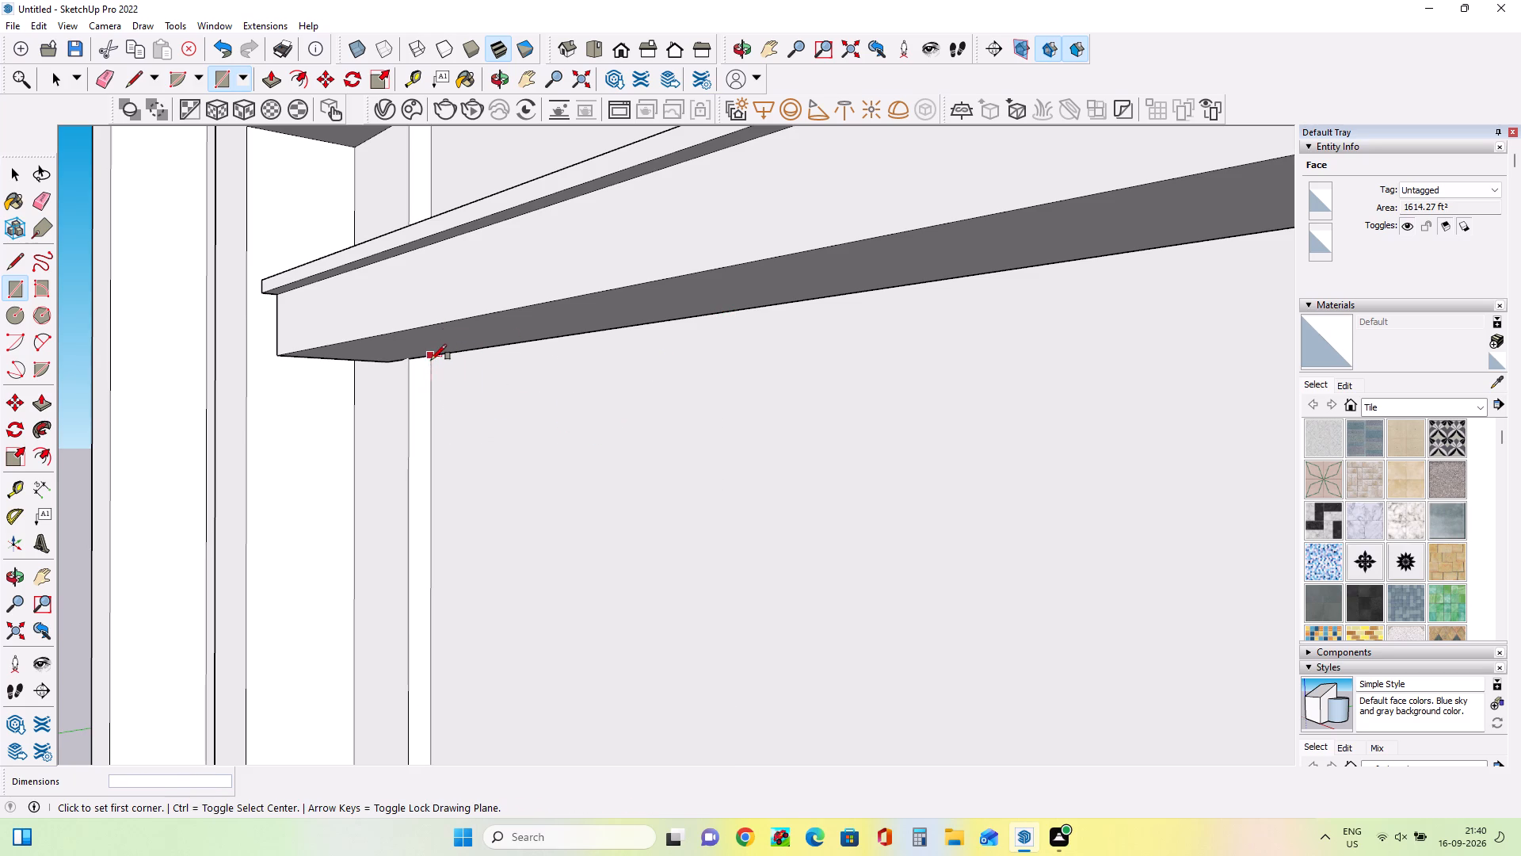
Draw a rectangle about 3' 7" wide and 12' 10" high on the recessed front wall, from the canopy's underside beside the pillar to the floor.
left_click(431, 359)
scroll(598, 683, "down", 5)
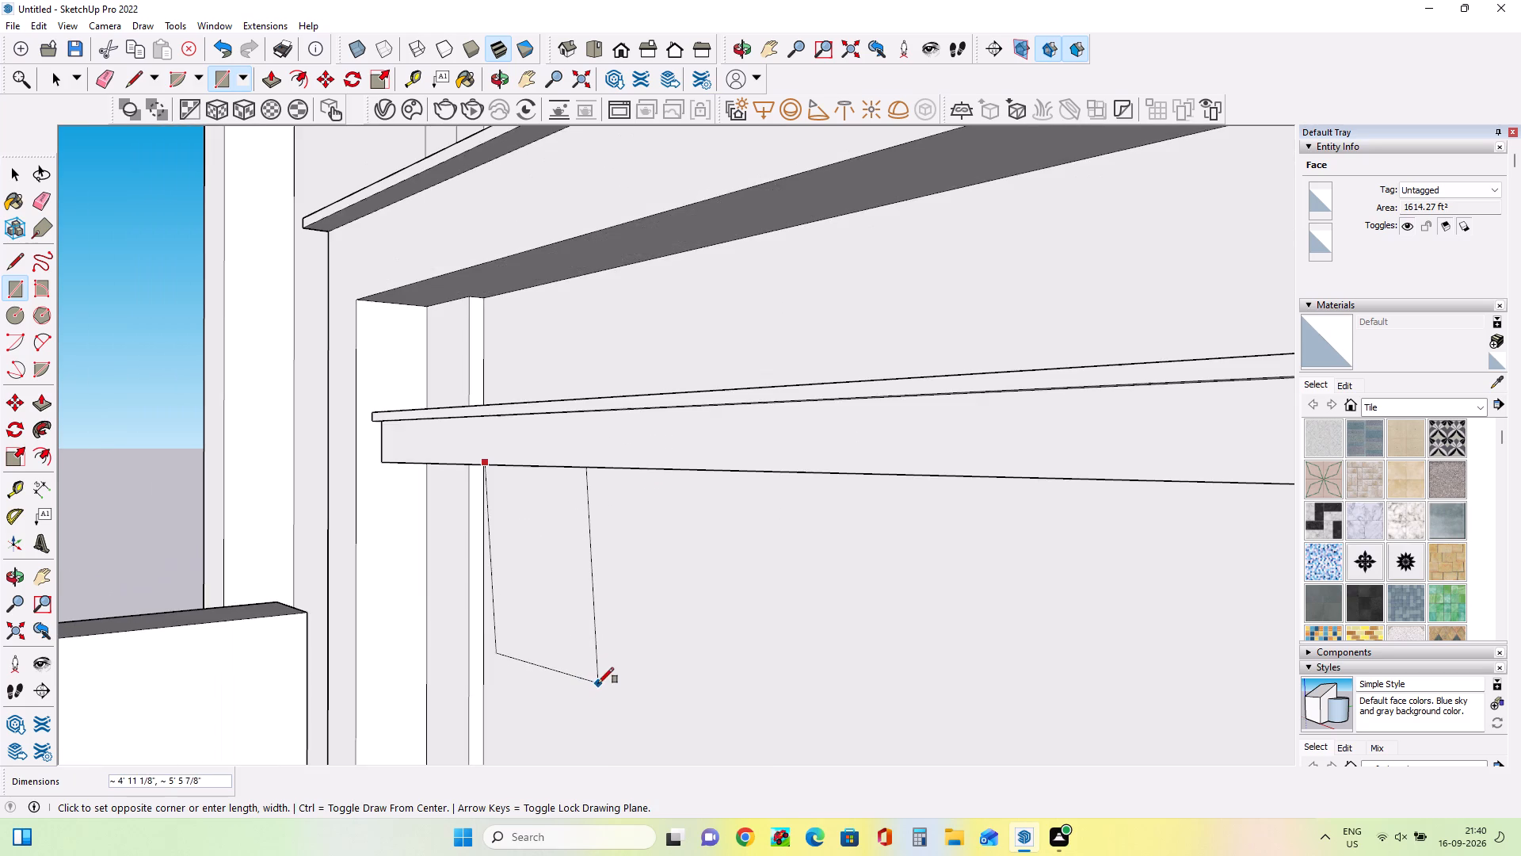
middle_click_drag(599, 683, 535, 748)
scroll(532, 745, "down", 1)
scroll(532, 681, "down", 9)
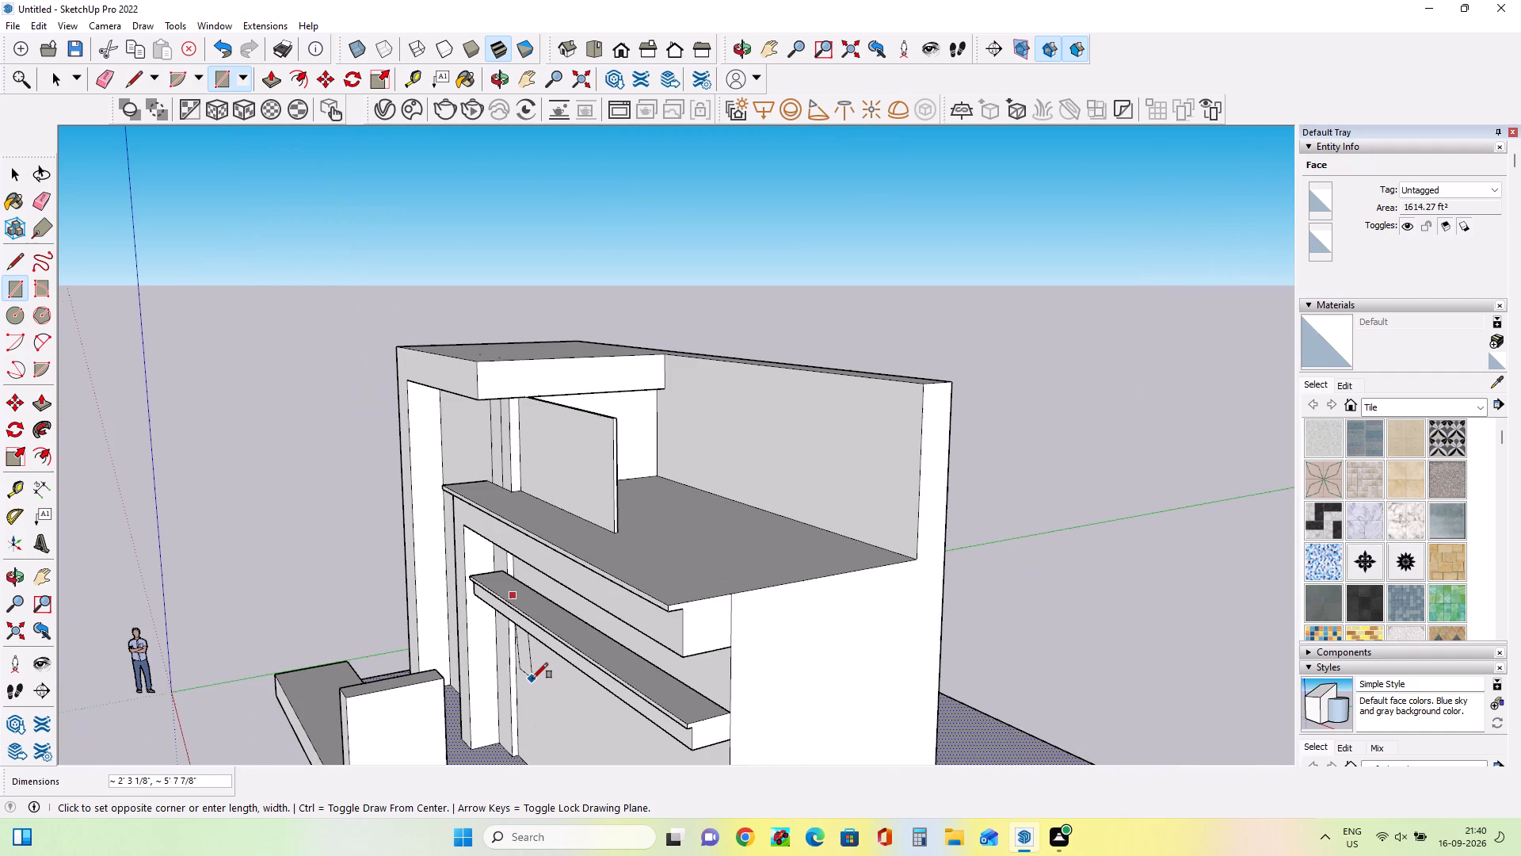
middle_click_drag(570, 727, 811, 658)
scroll(811, 658, "down", 5)
scroll(687, 666, "down", 5)
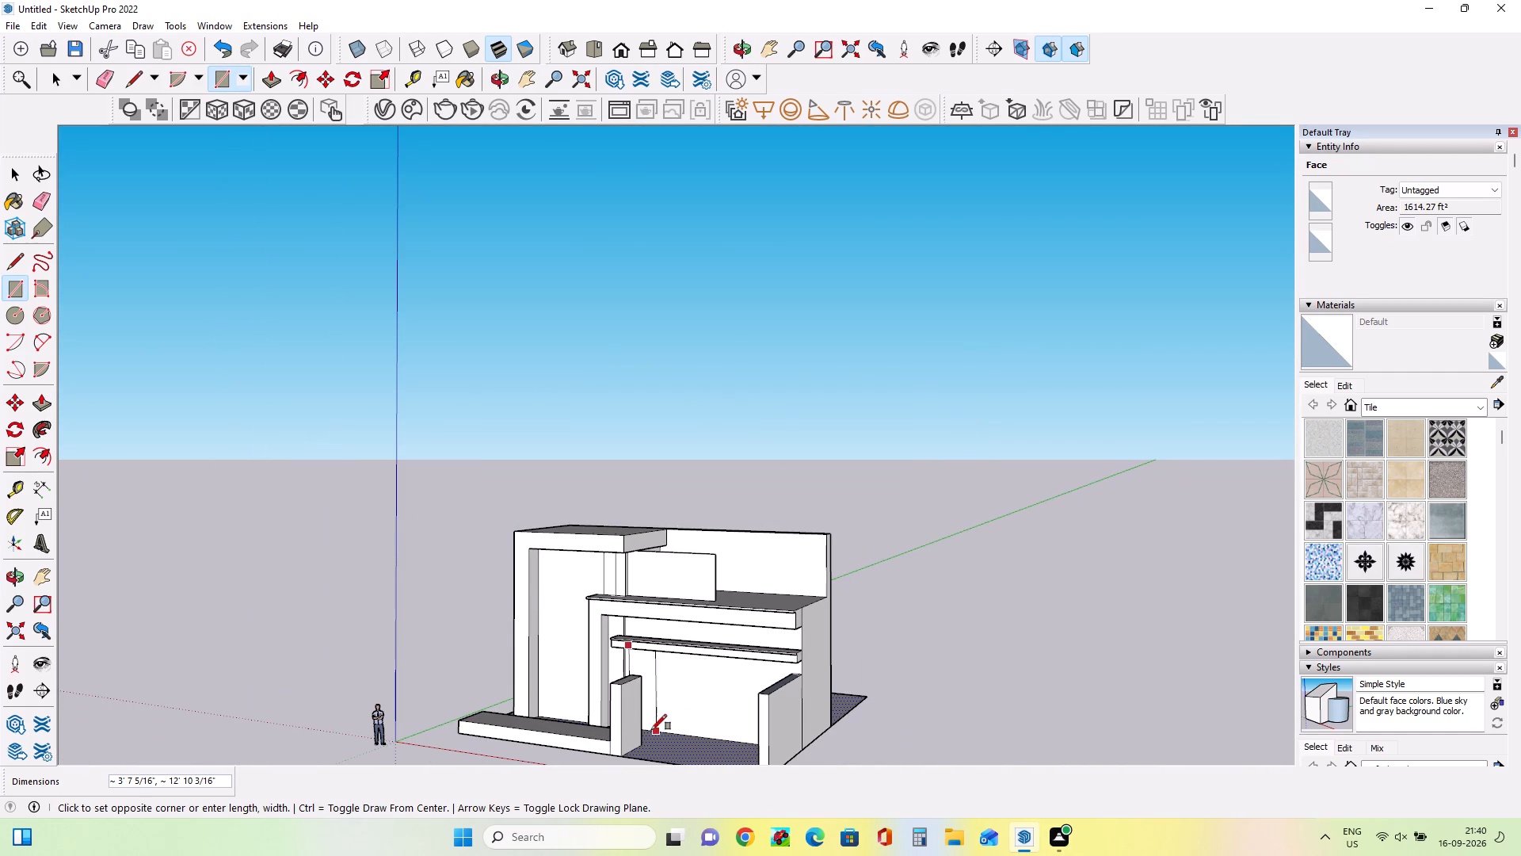
left_click(651, 730)
middle_click_drag(632, 697, 669, 785)
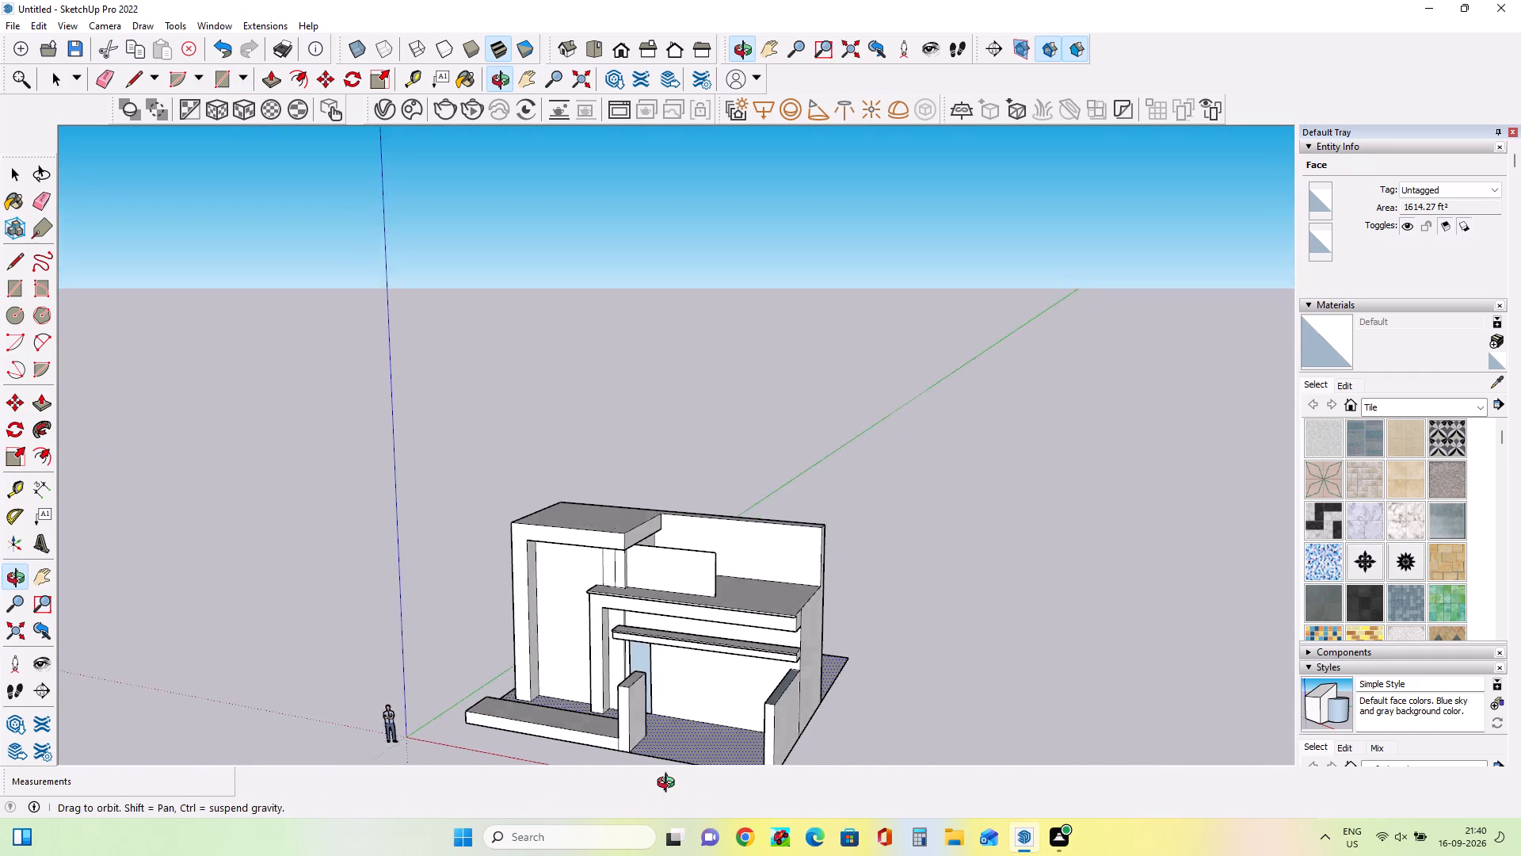
Undo the rectangle drawn on the recessed front wall beside the pillar.
middle_click_drag(669, 785, 684, 810)
key("ctrl+z")
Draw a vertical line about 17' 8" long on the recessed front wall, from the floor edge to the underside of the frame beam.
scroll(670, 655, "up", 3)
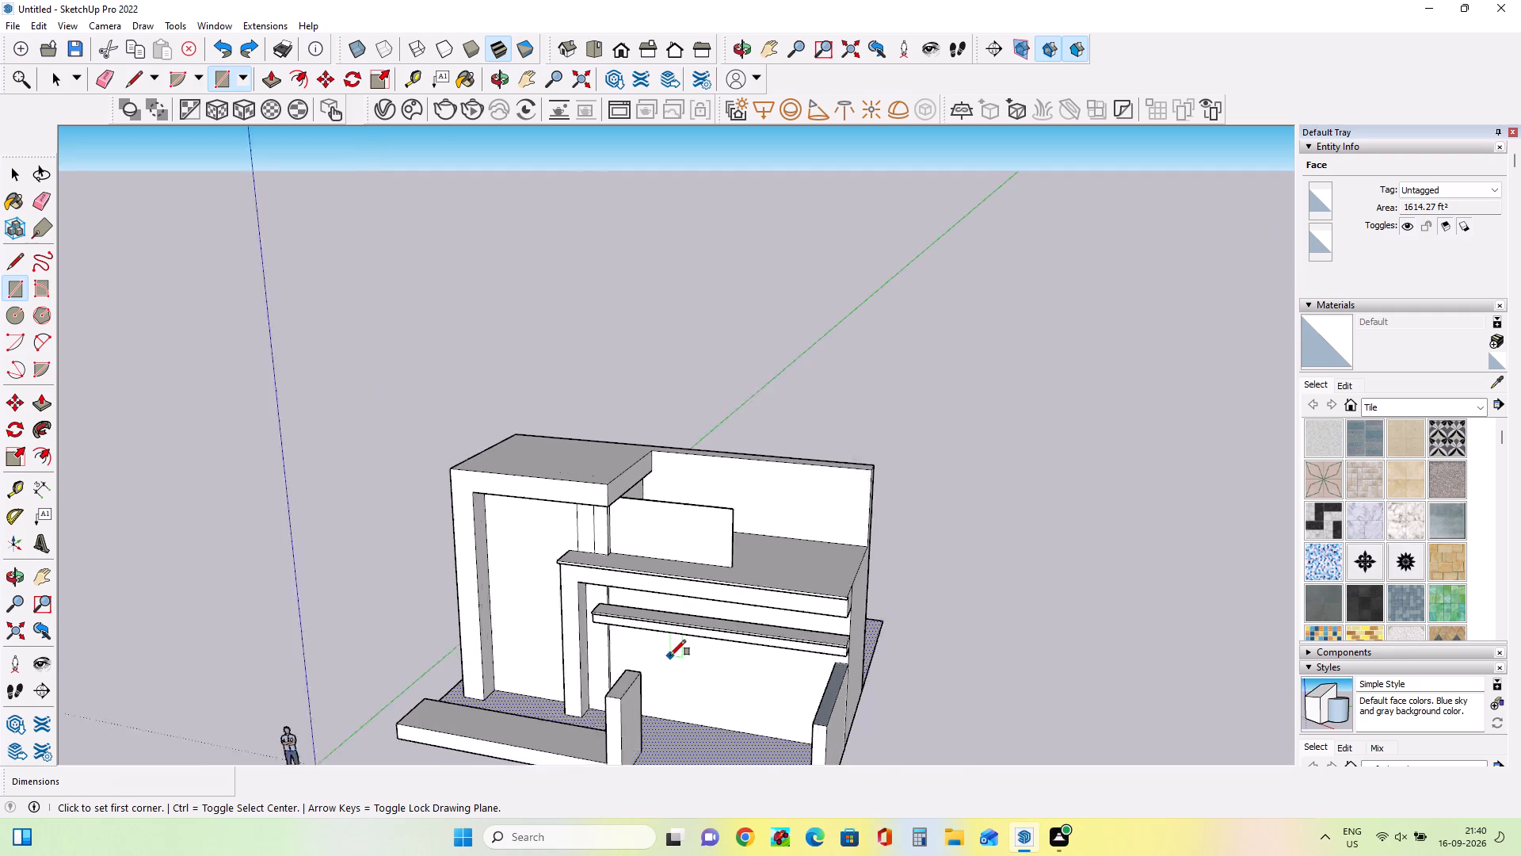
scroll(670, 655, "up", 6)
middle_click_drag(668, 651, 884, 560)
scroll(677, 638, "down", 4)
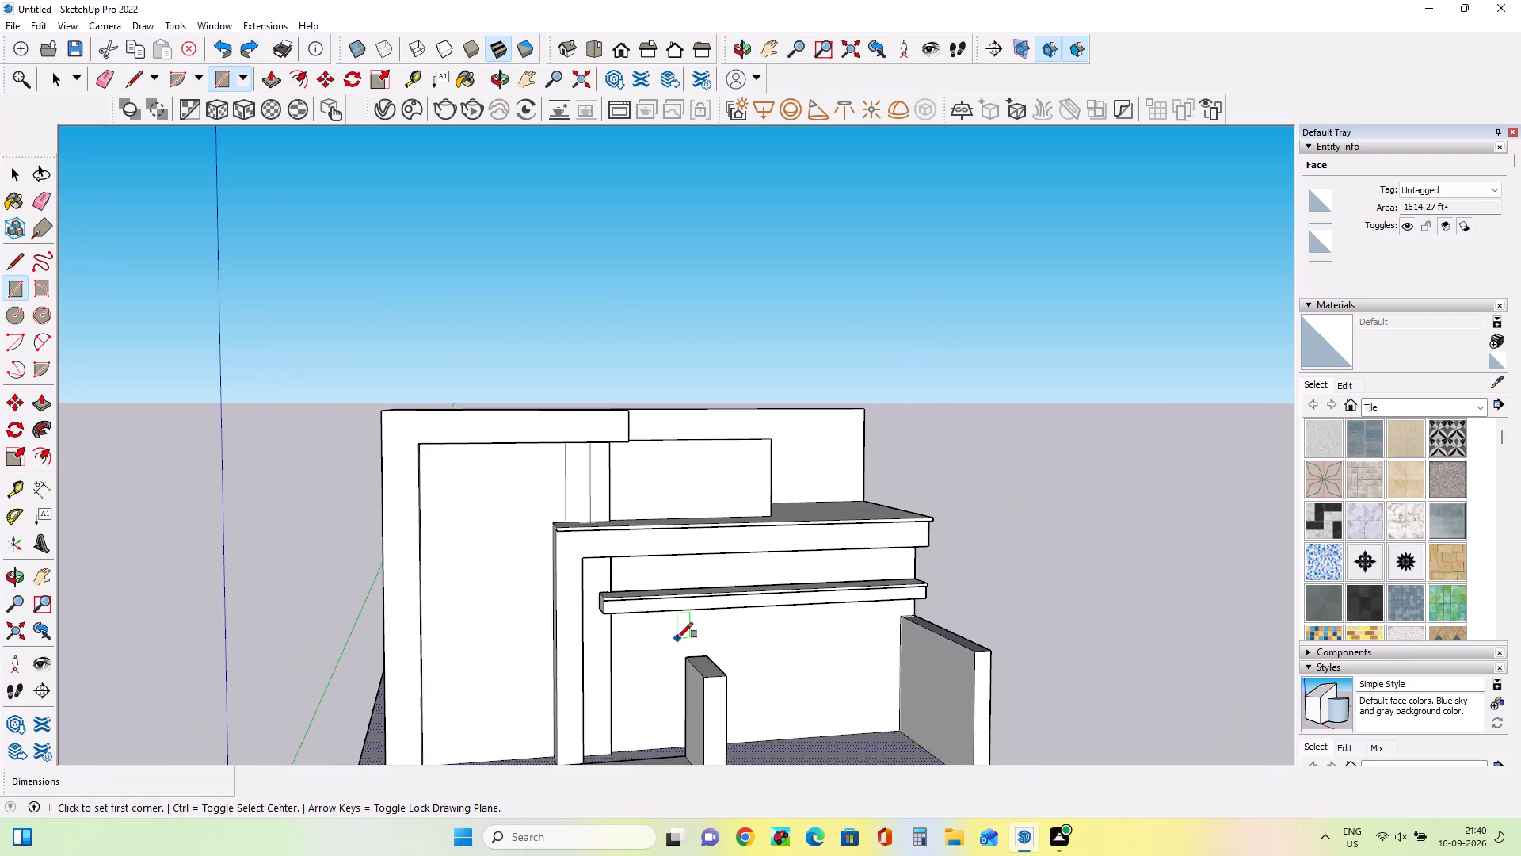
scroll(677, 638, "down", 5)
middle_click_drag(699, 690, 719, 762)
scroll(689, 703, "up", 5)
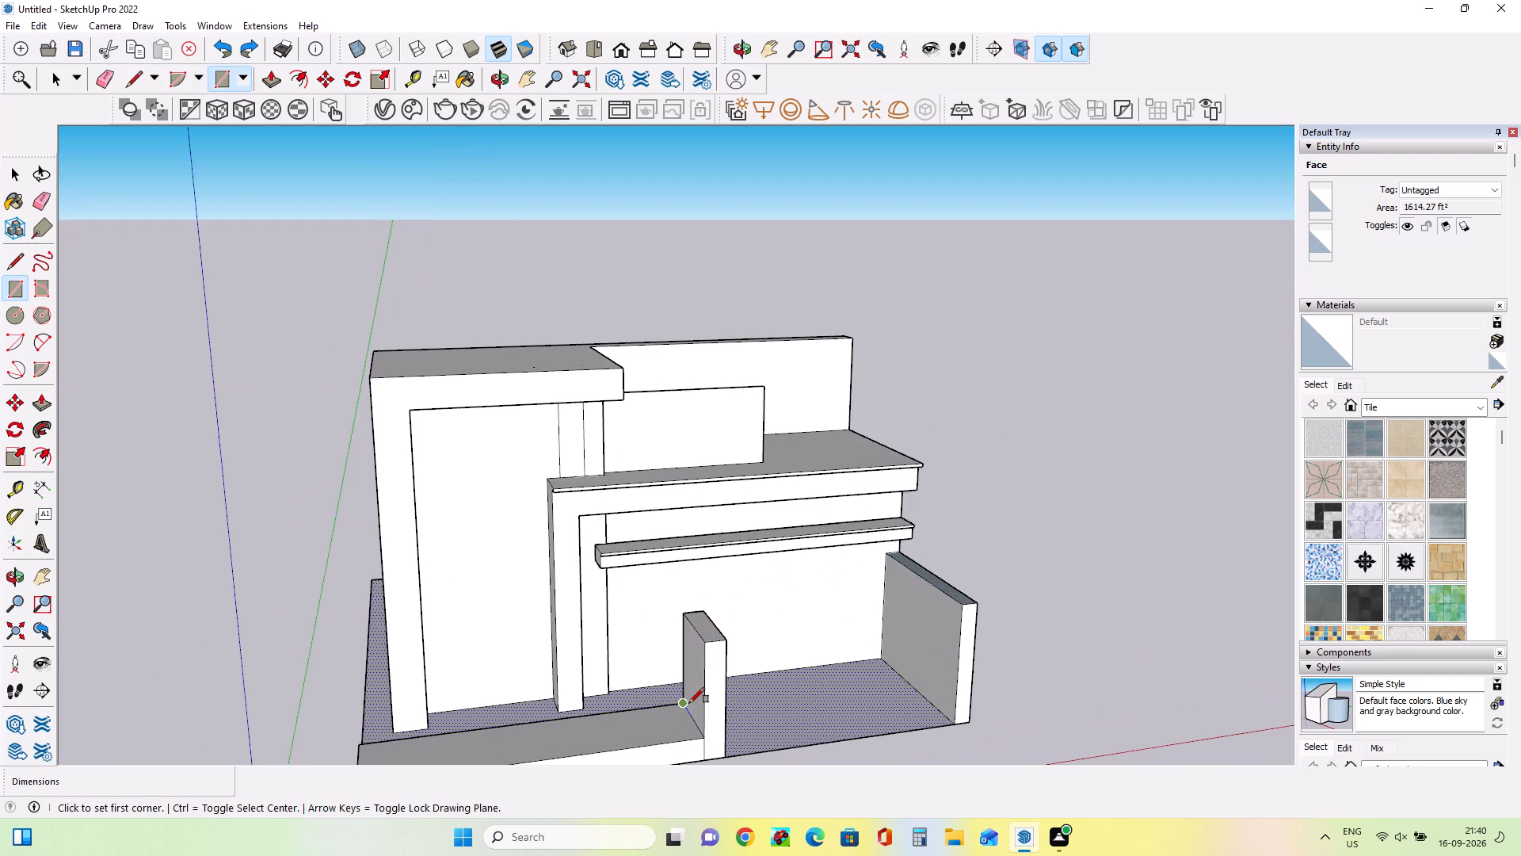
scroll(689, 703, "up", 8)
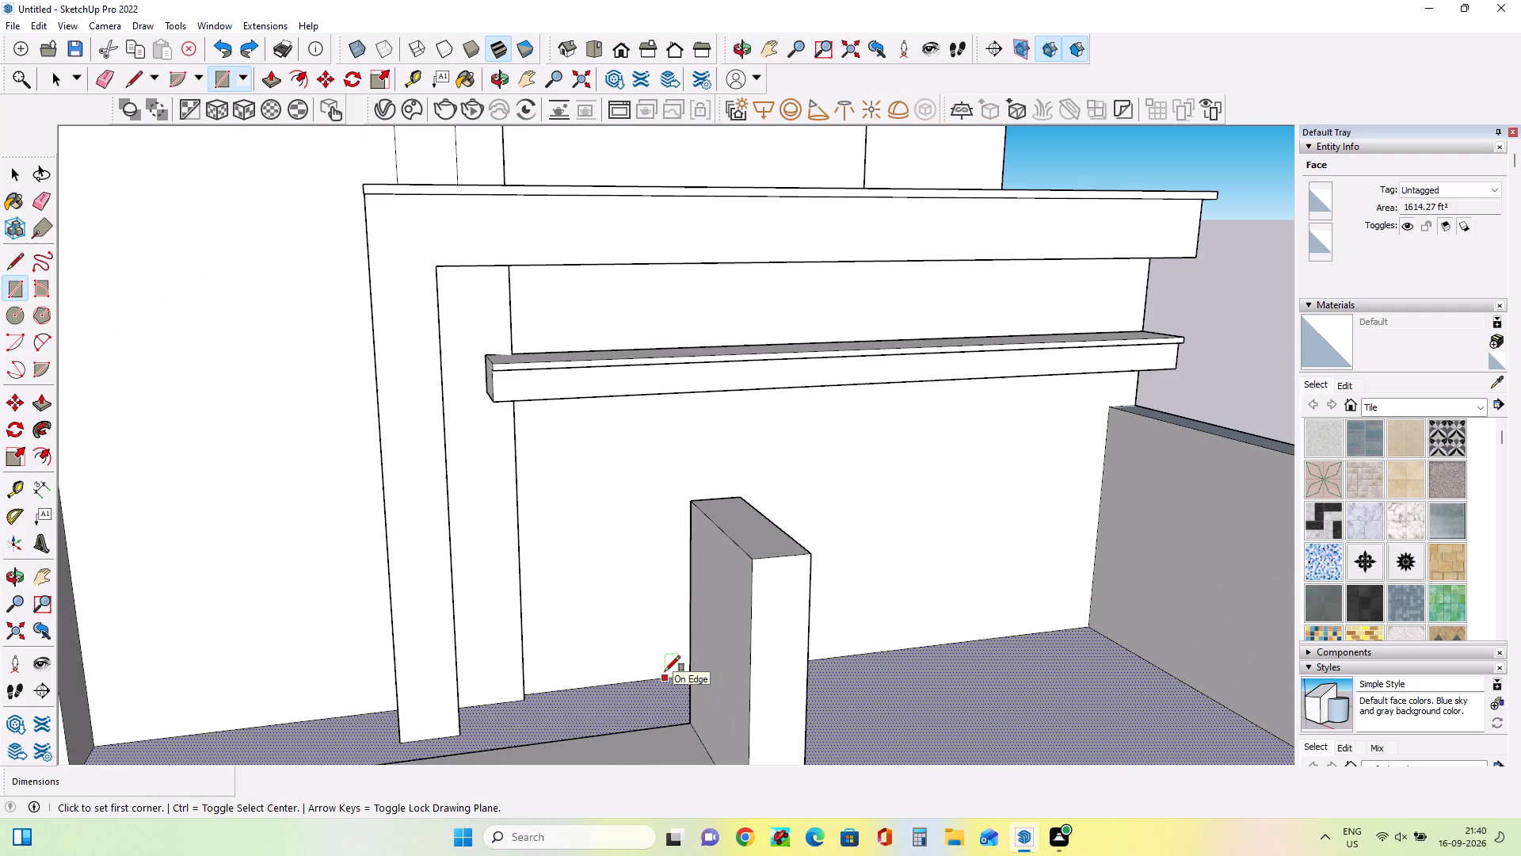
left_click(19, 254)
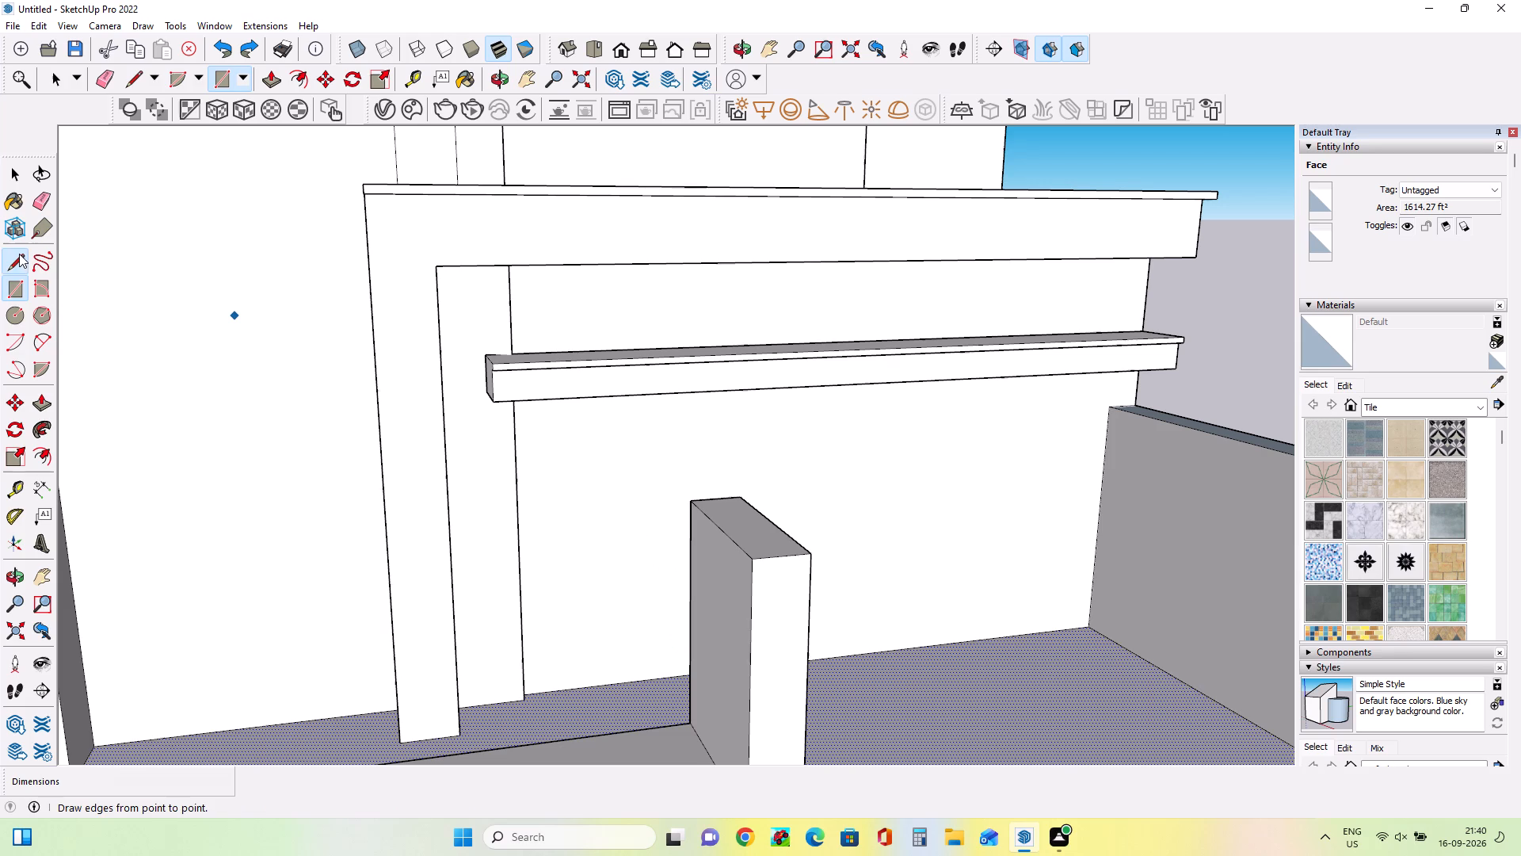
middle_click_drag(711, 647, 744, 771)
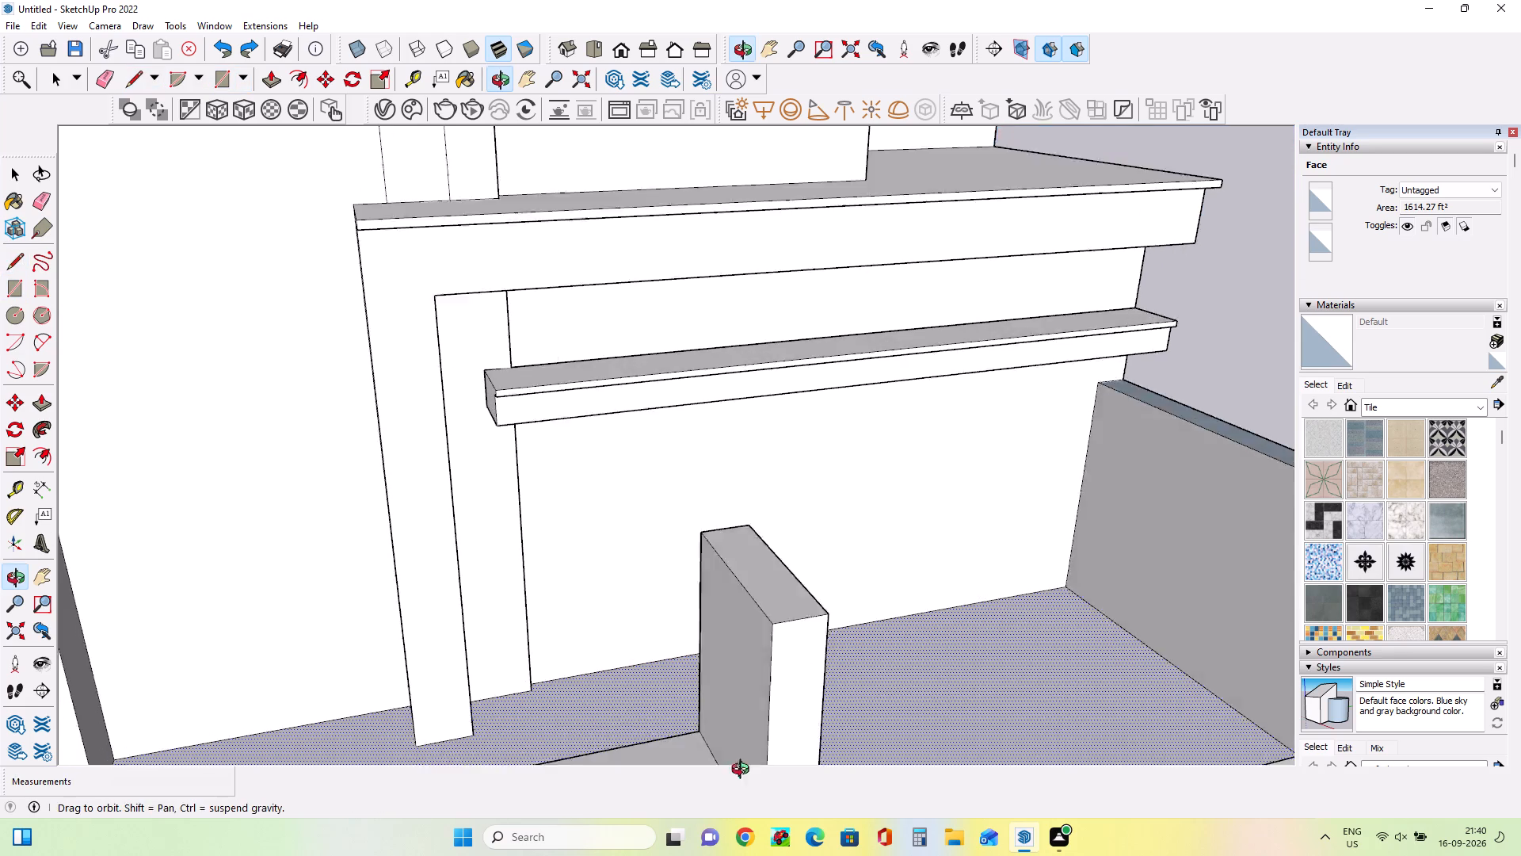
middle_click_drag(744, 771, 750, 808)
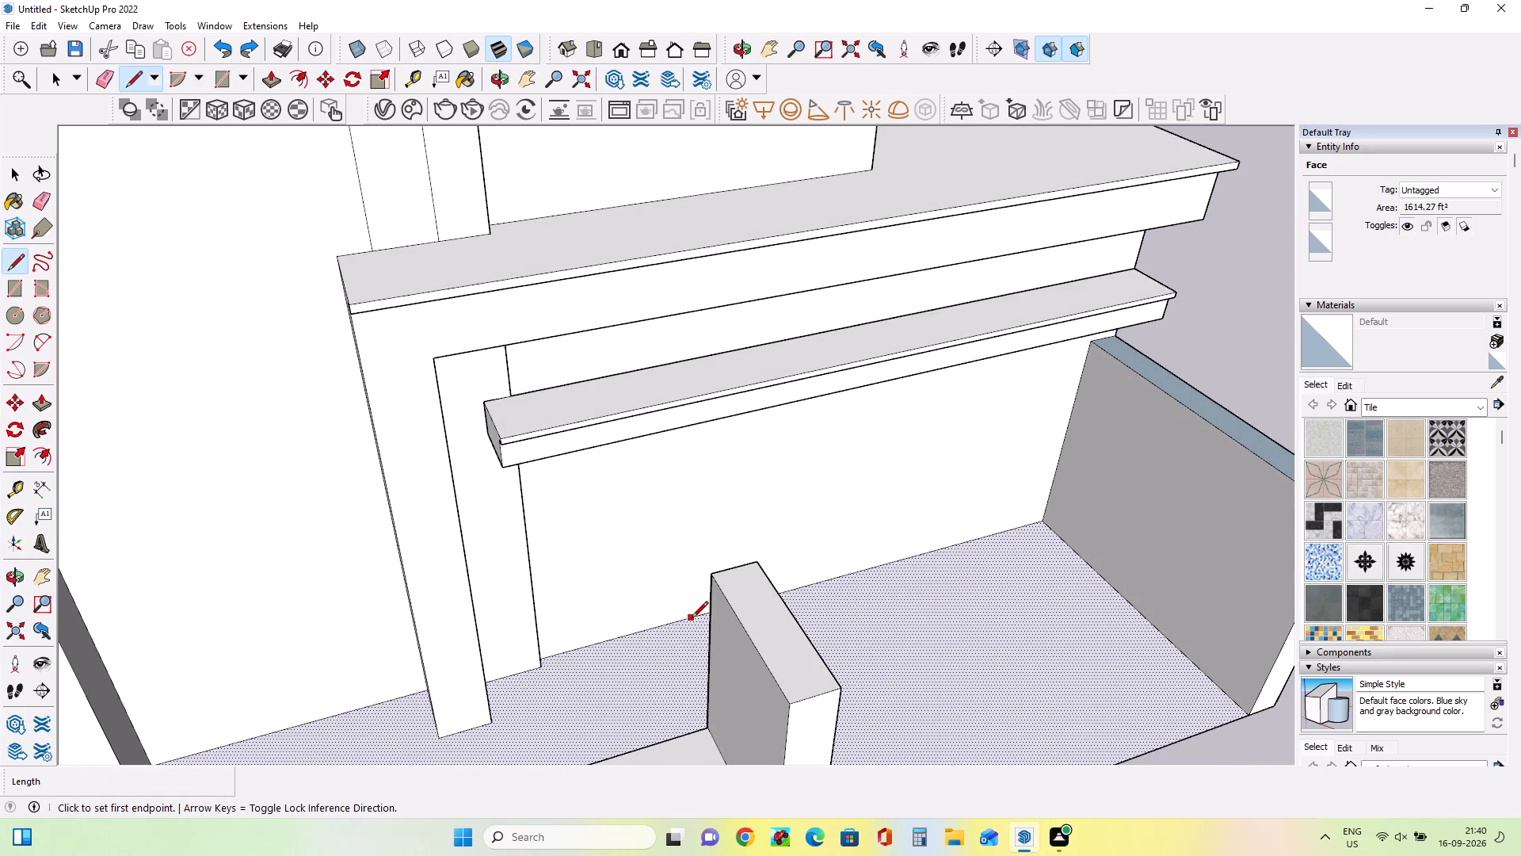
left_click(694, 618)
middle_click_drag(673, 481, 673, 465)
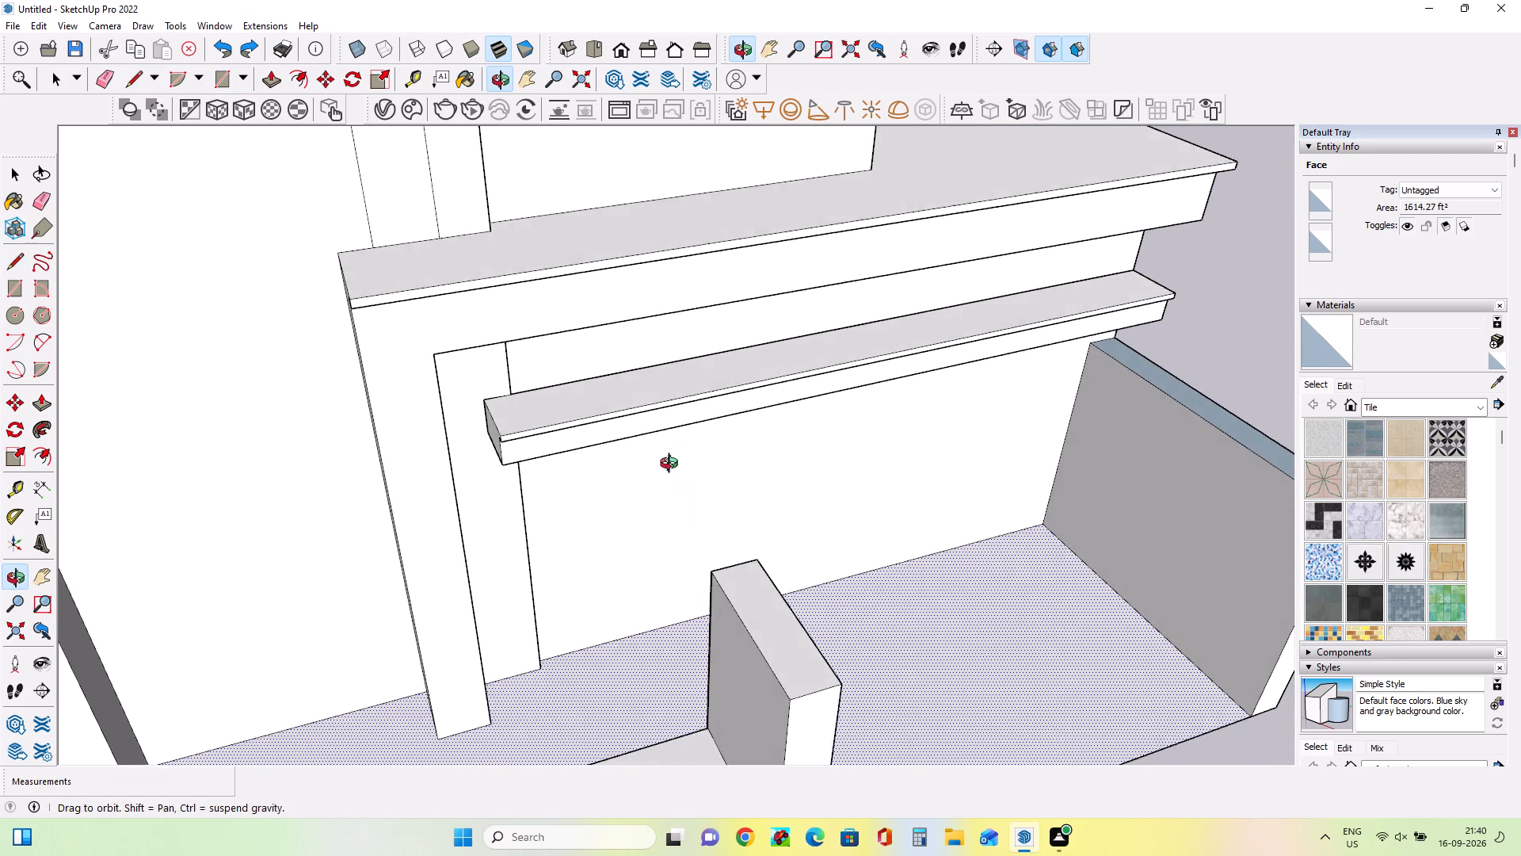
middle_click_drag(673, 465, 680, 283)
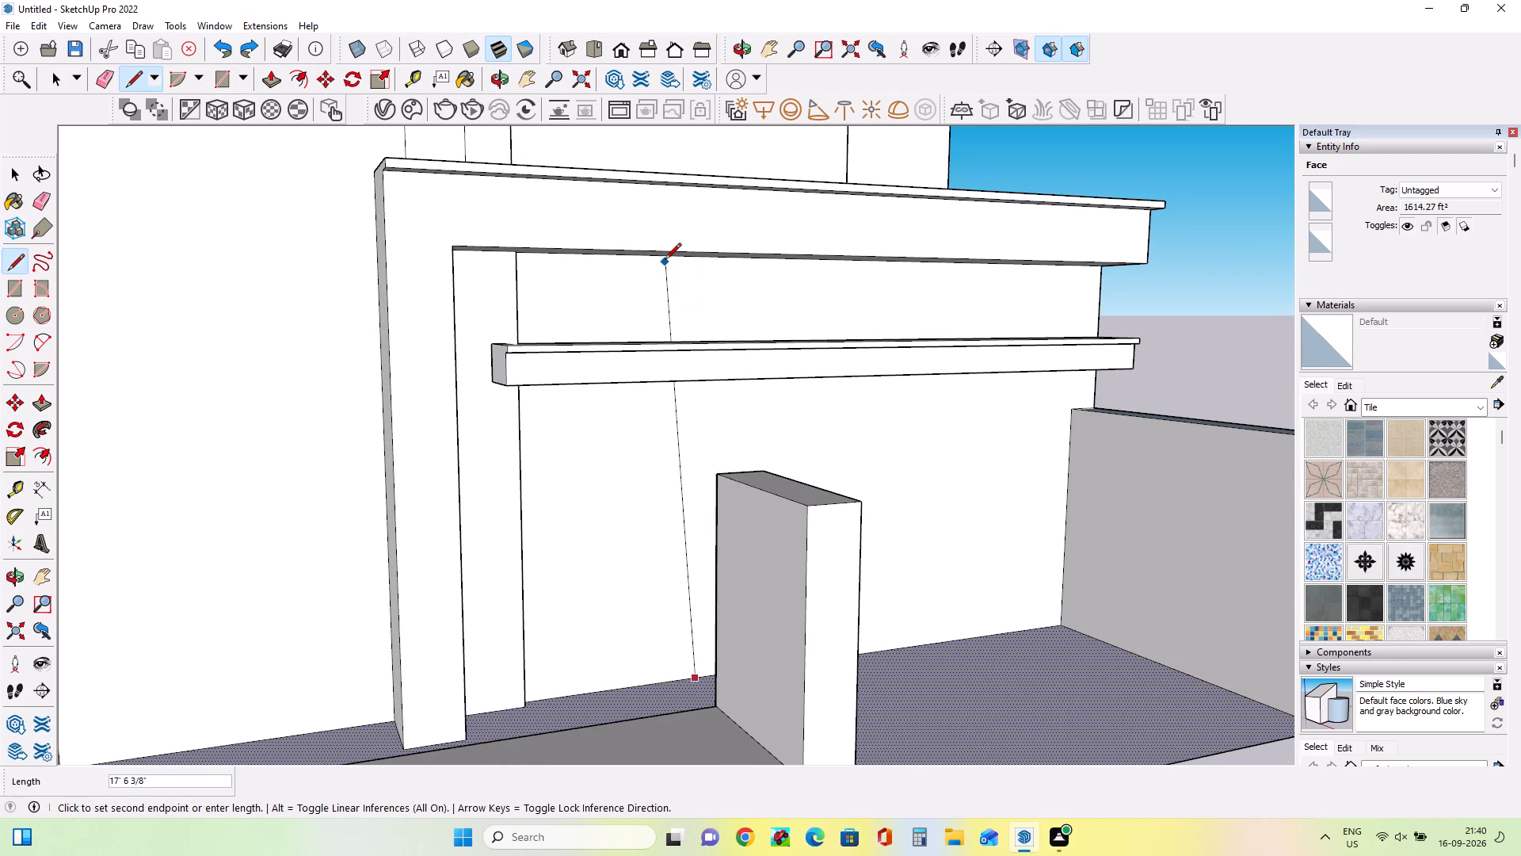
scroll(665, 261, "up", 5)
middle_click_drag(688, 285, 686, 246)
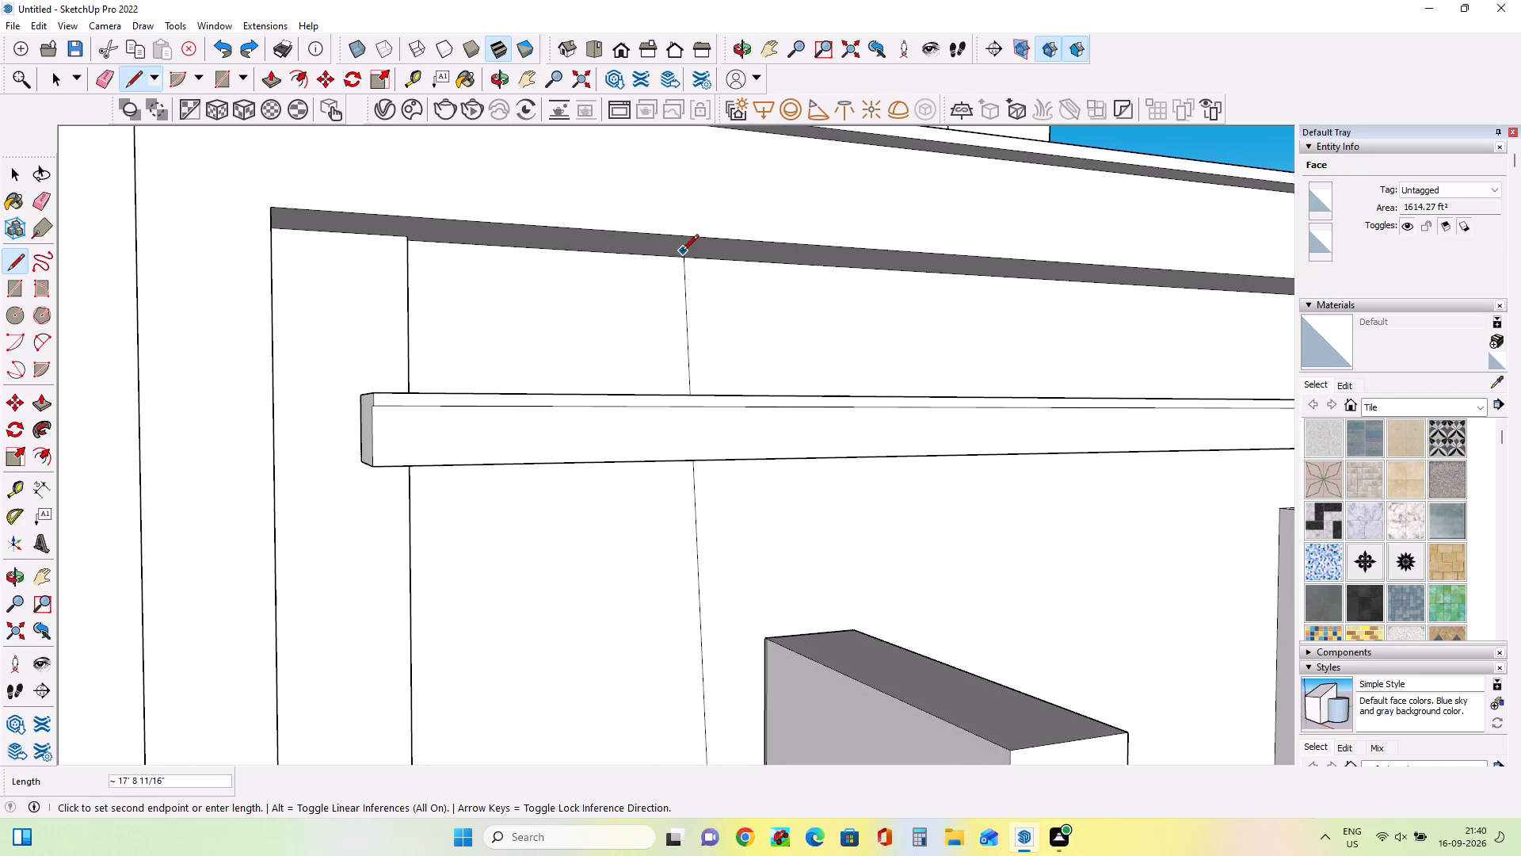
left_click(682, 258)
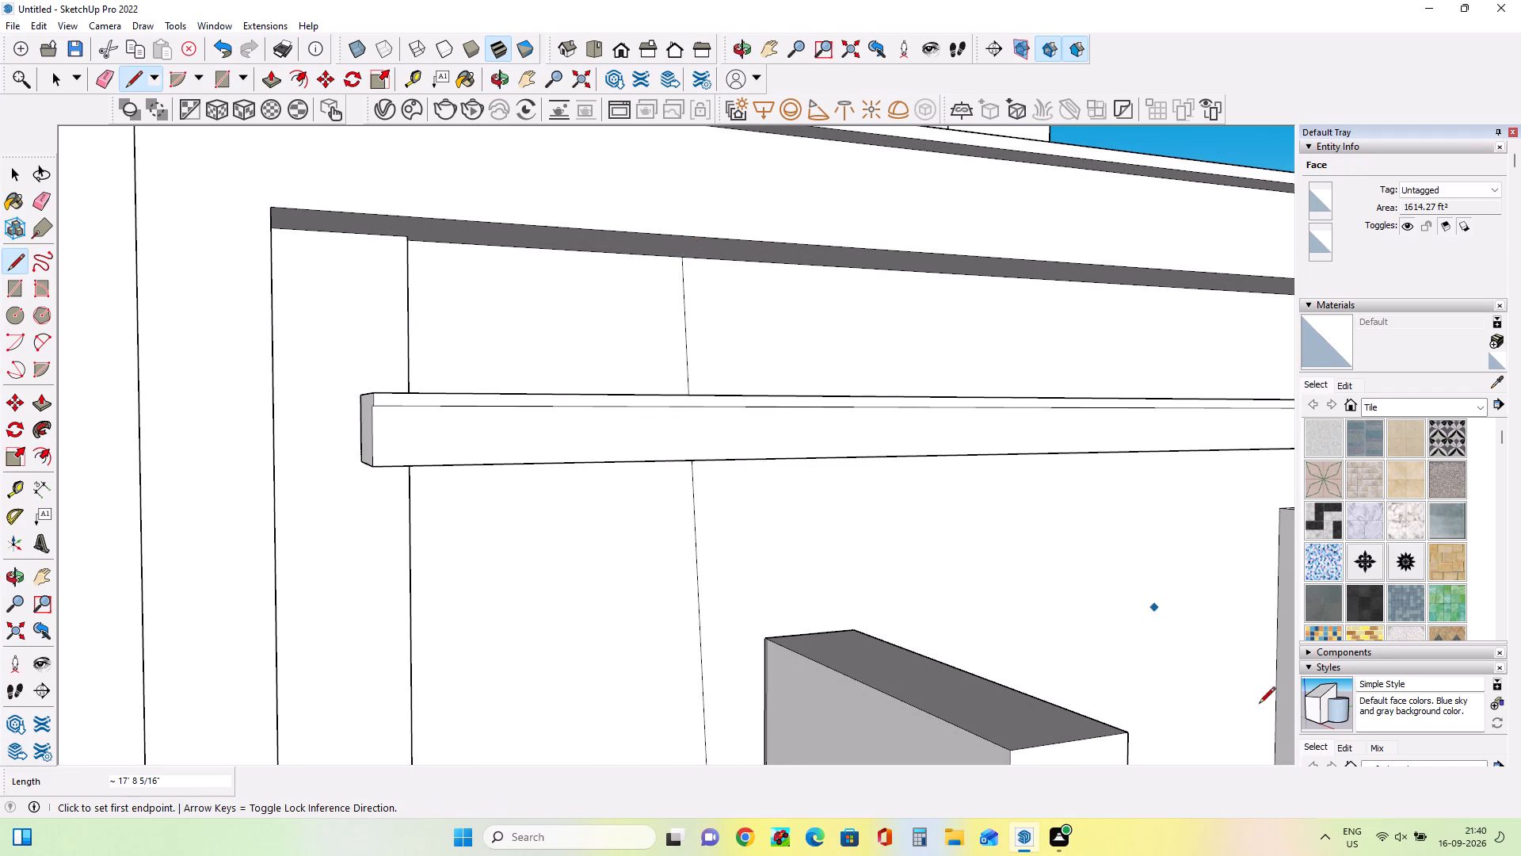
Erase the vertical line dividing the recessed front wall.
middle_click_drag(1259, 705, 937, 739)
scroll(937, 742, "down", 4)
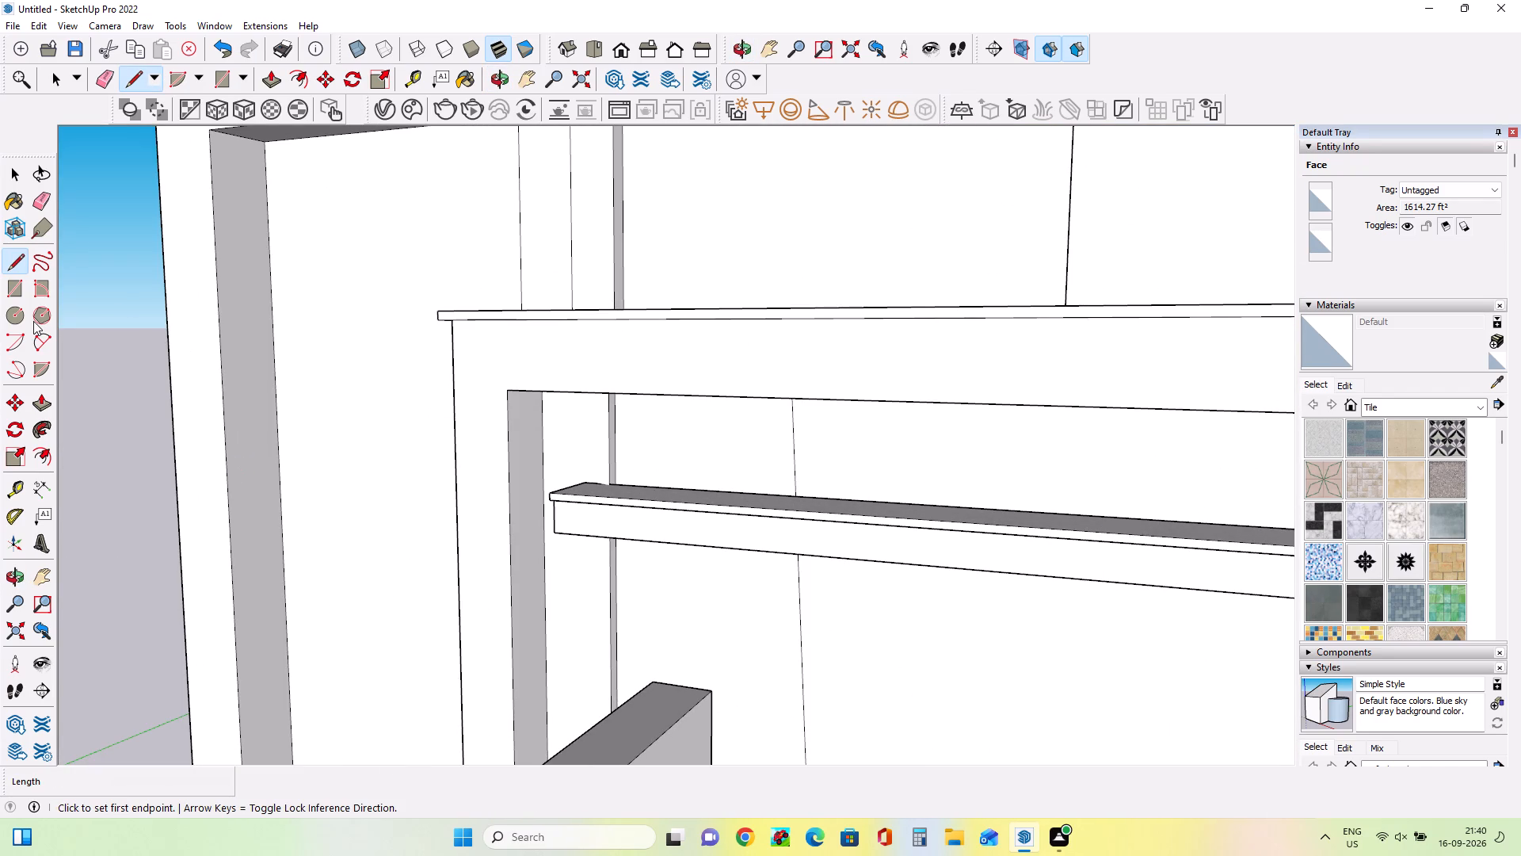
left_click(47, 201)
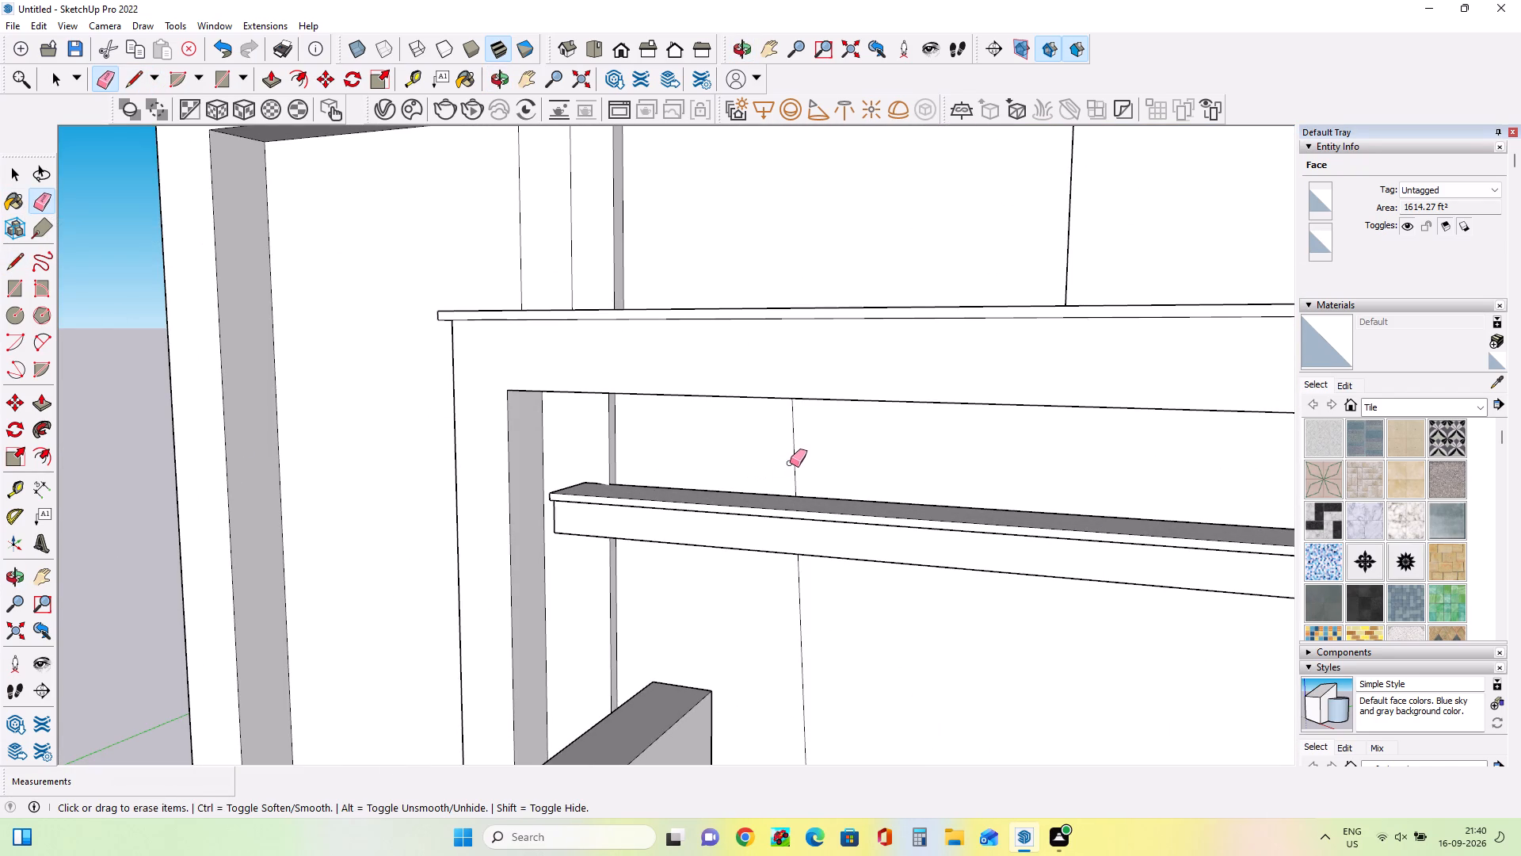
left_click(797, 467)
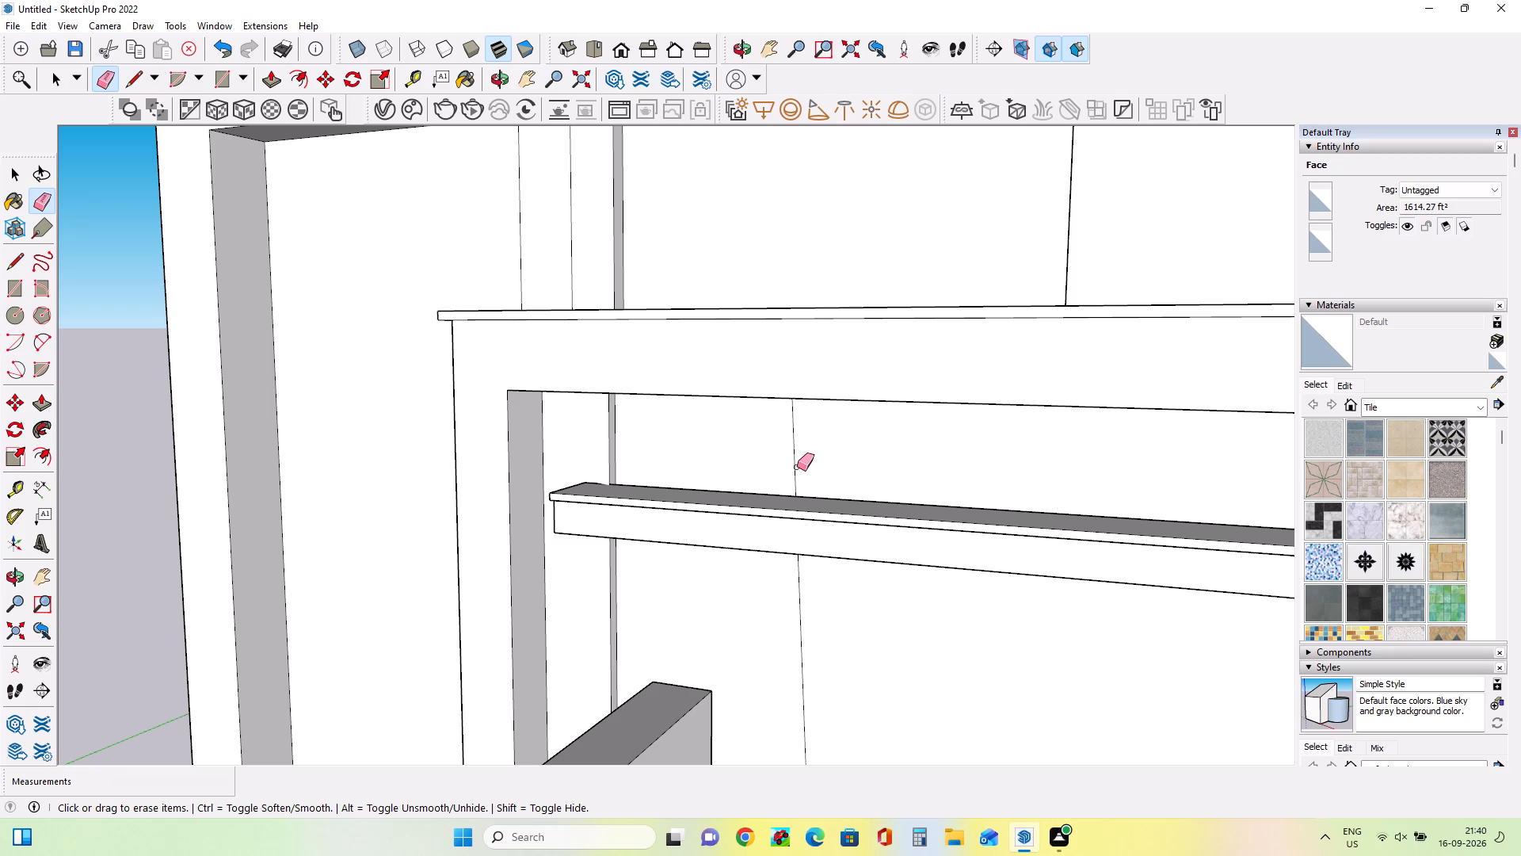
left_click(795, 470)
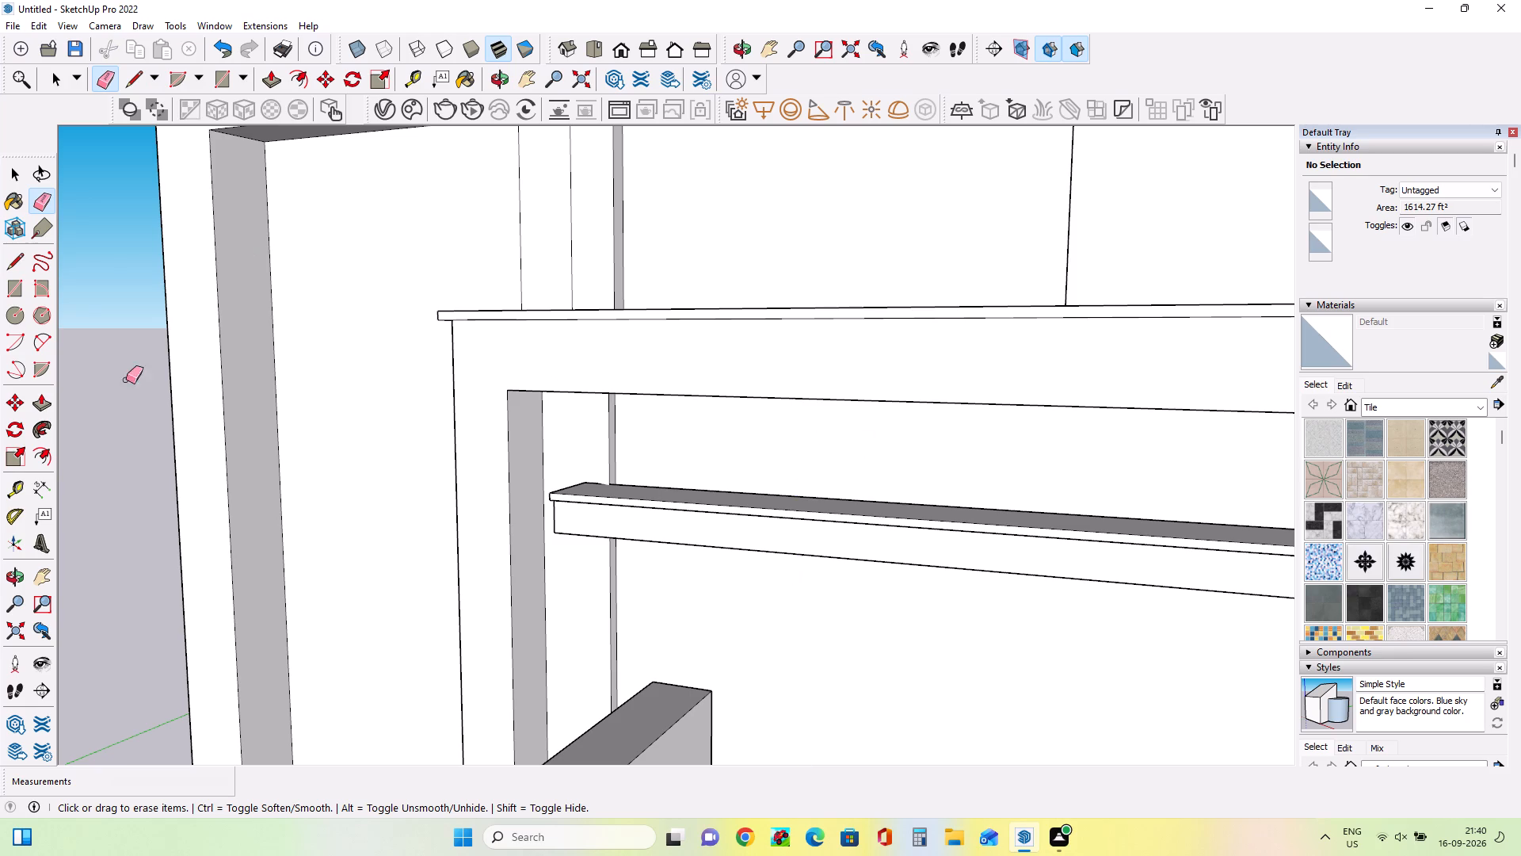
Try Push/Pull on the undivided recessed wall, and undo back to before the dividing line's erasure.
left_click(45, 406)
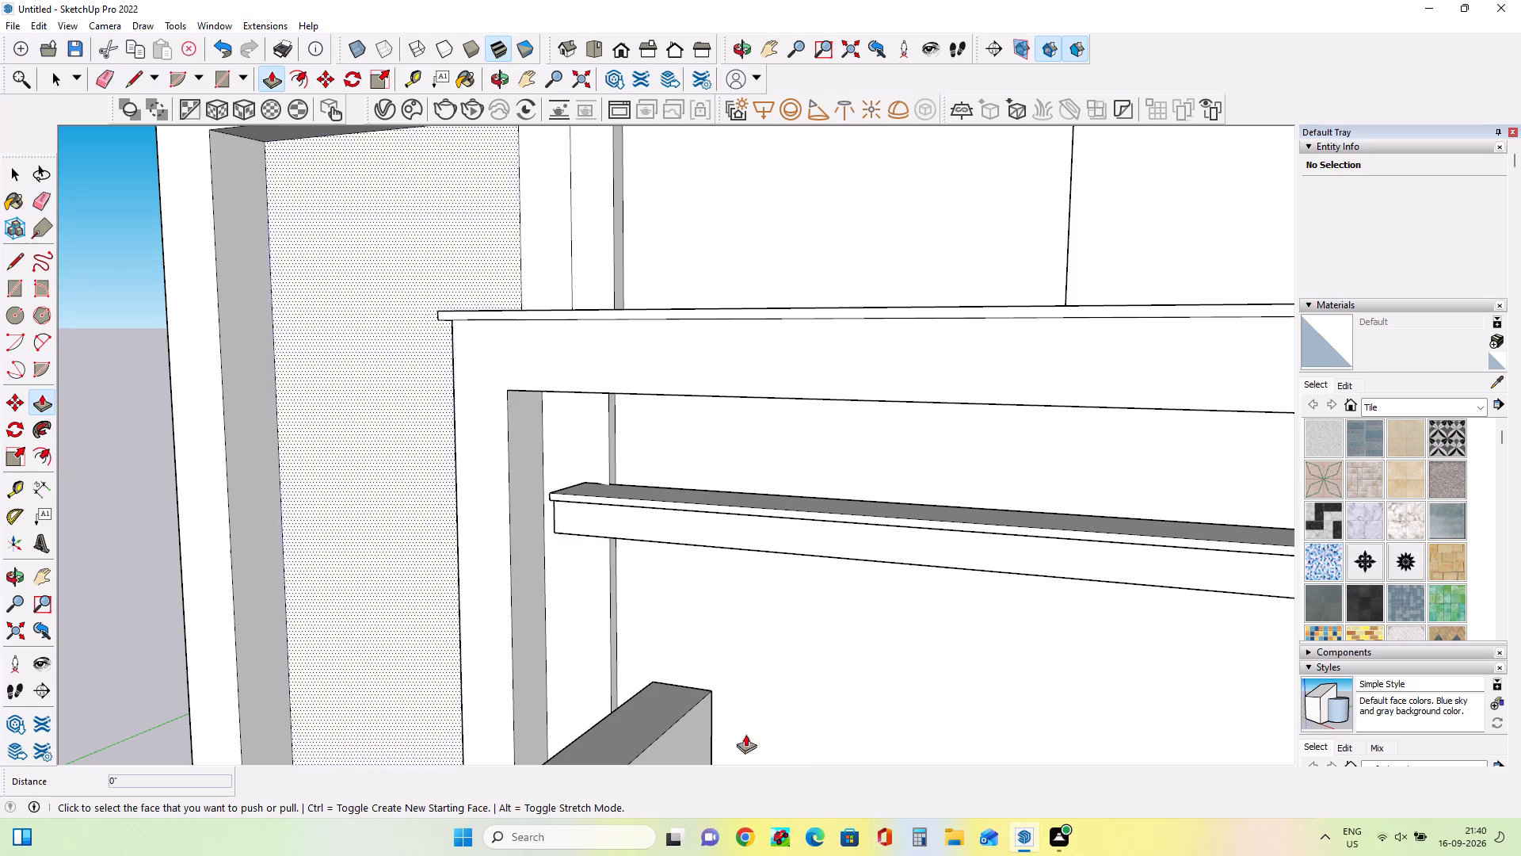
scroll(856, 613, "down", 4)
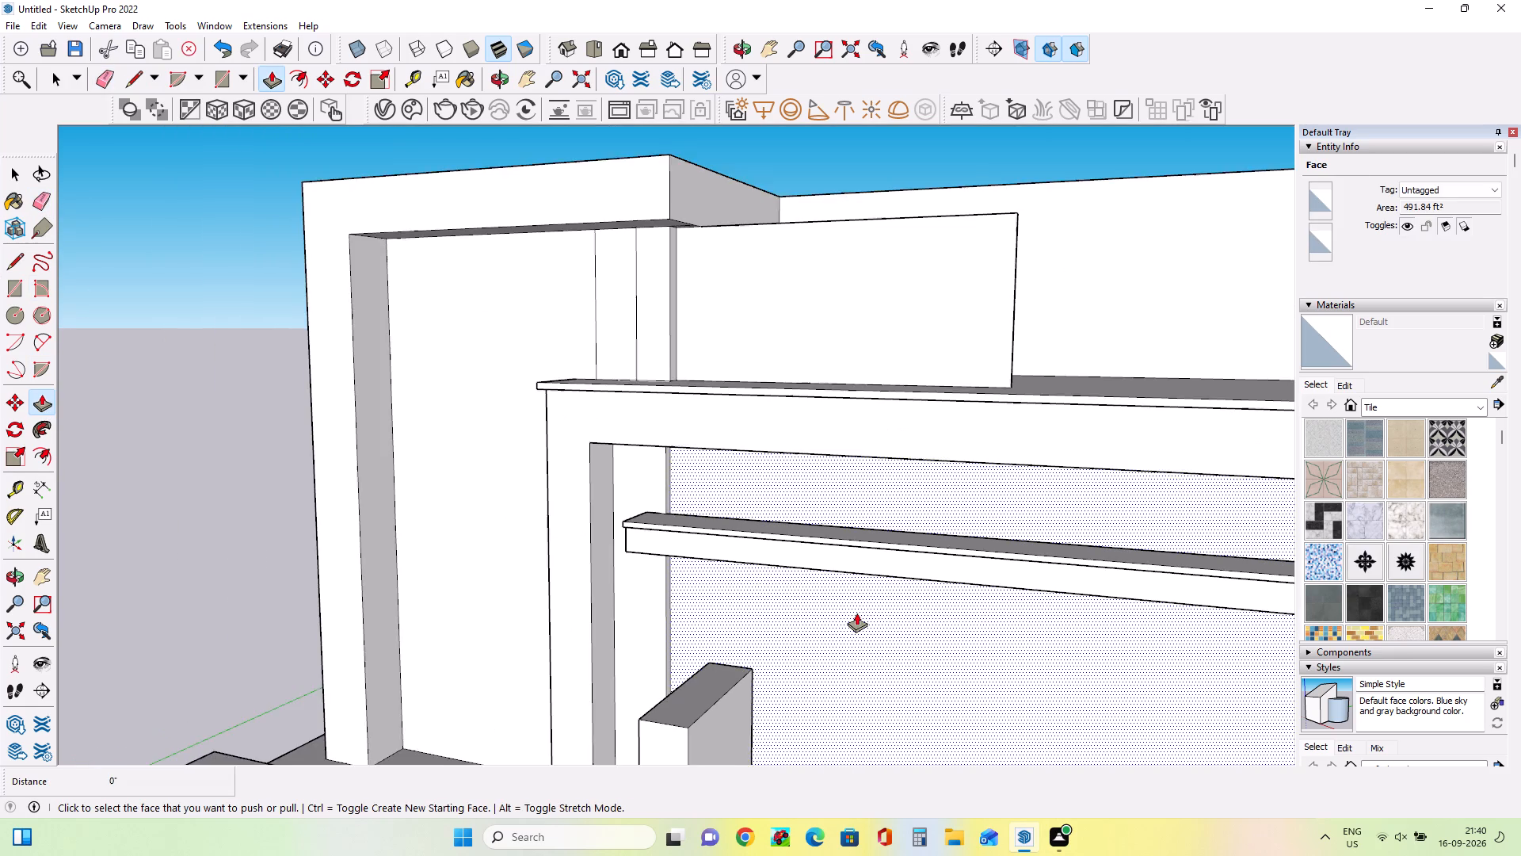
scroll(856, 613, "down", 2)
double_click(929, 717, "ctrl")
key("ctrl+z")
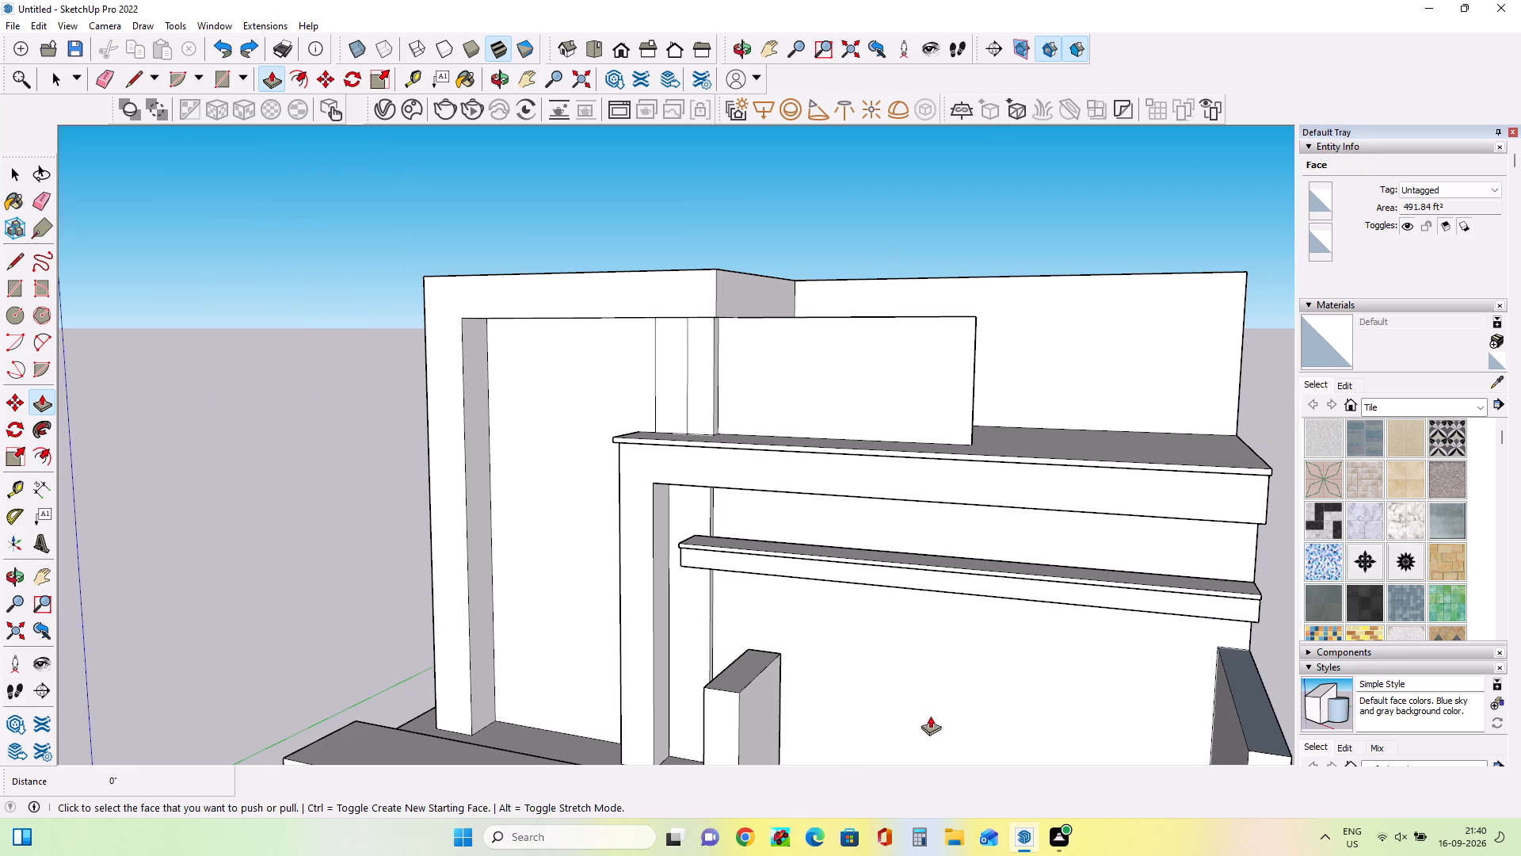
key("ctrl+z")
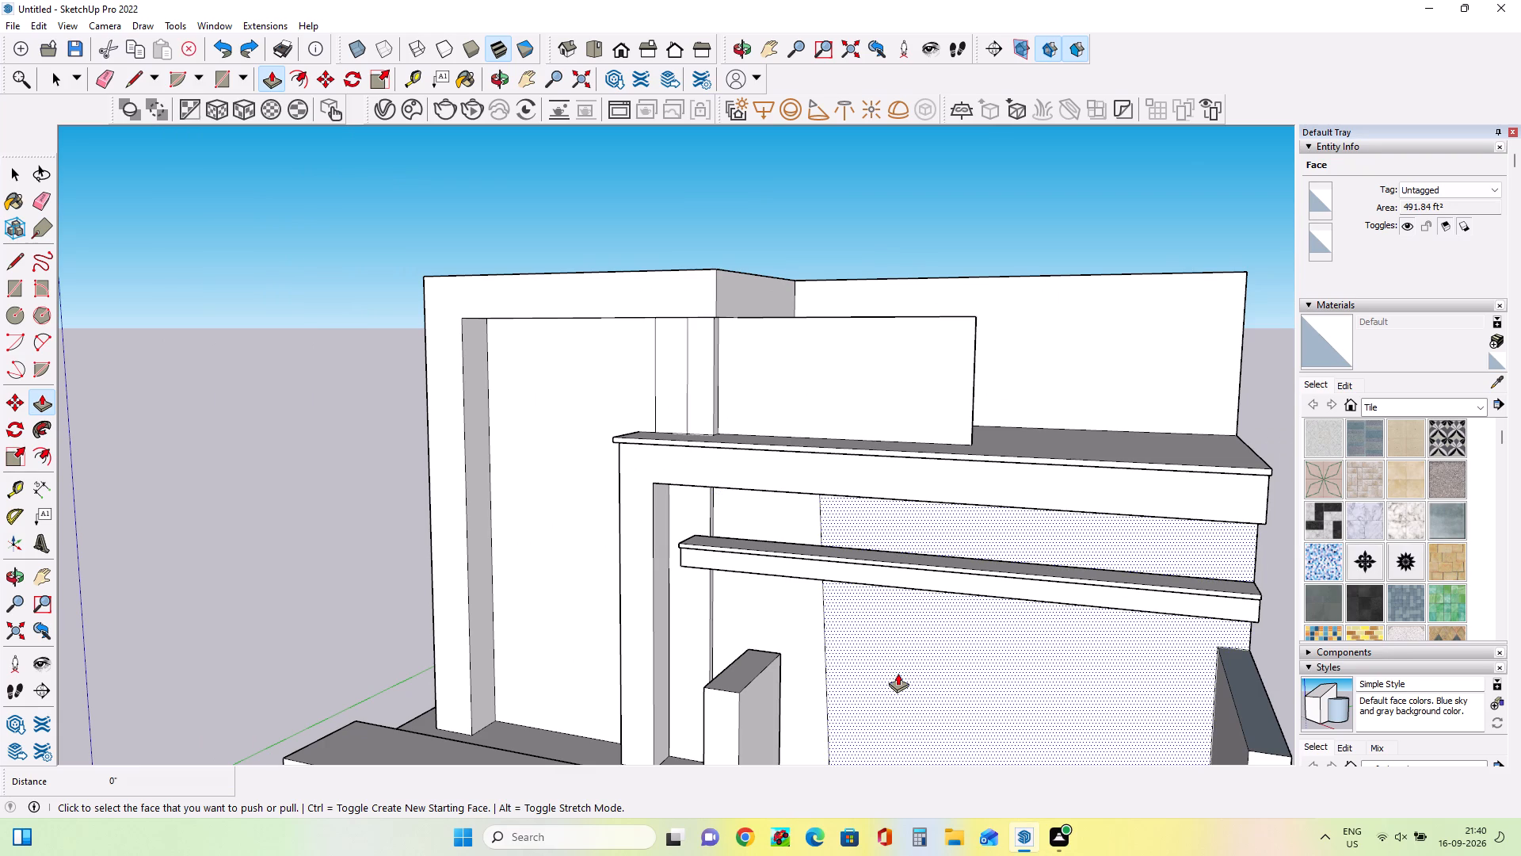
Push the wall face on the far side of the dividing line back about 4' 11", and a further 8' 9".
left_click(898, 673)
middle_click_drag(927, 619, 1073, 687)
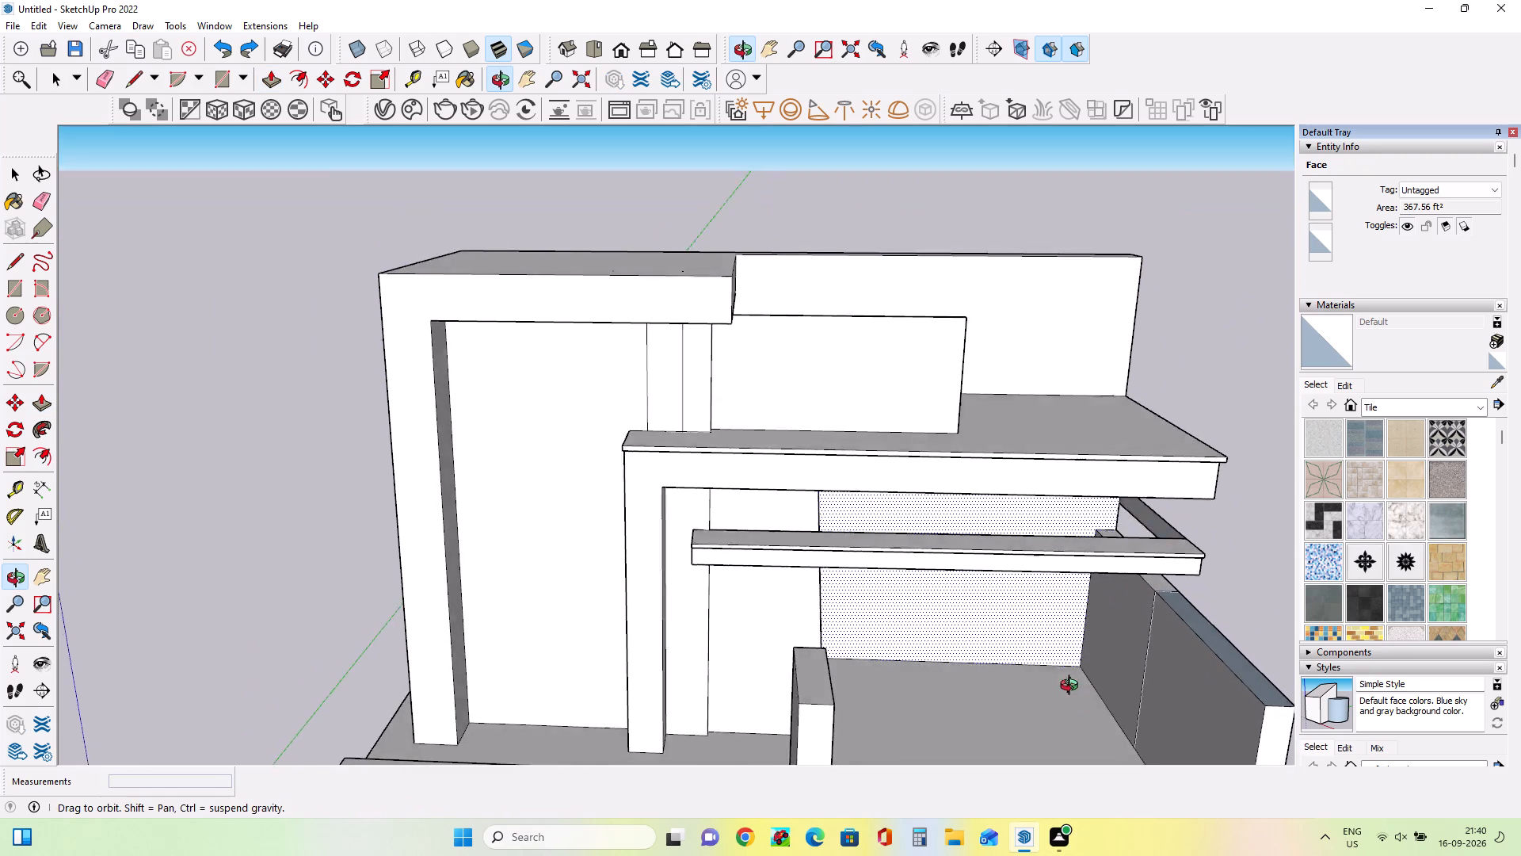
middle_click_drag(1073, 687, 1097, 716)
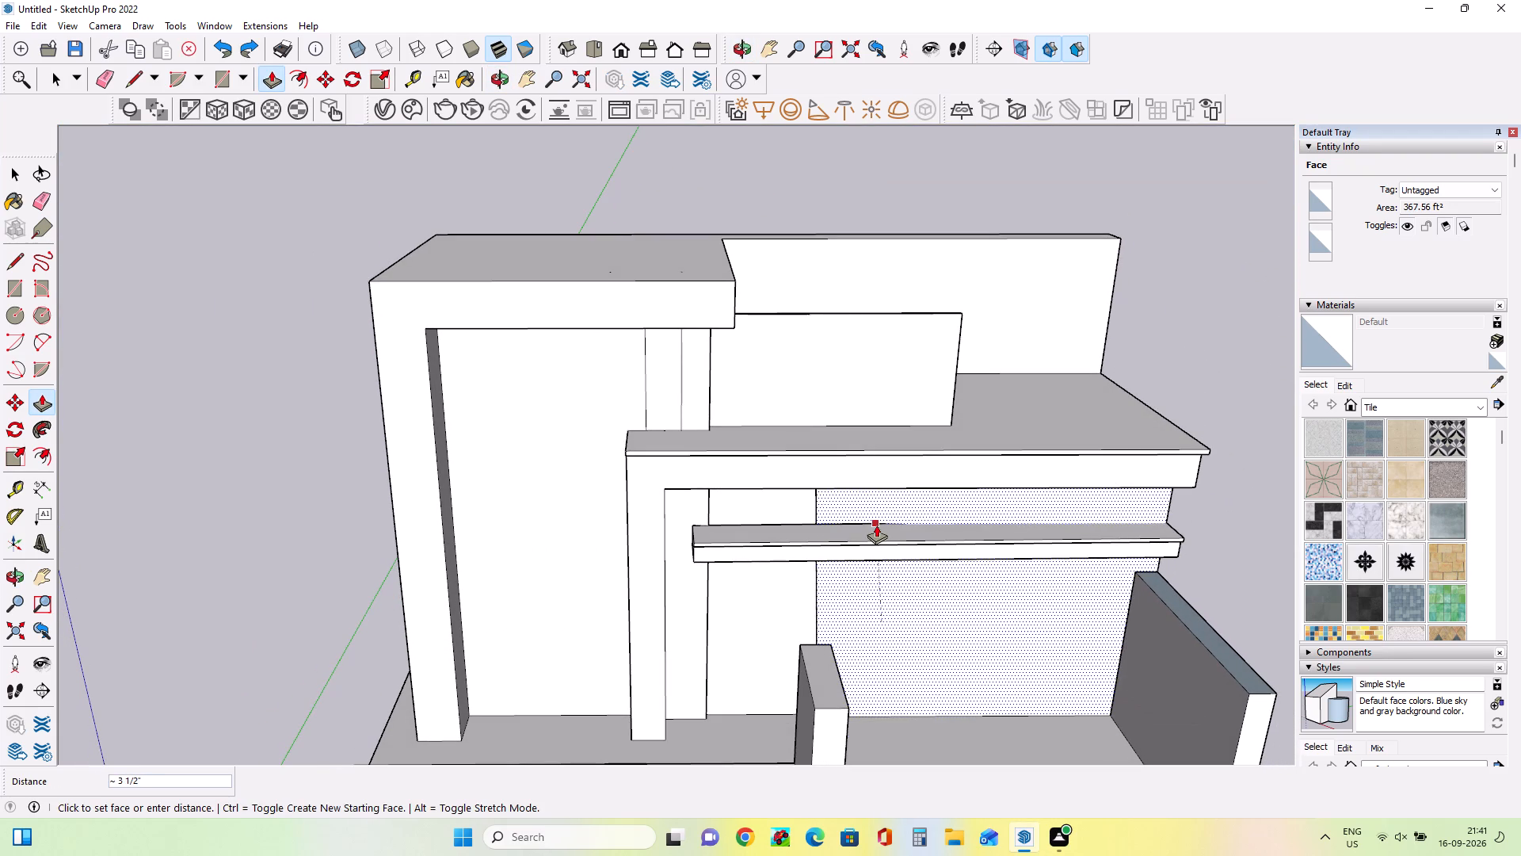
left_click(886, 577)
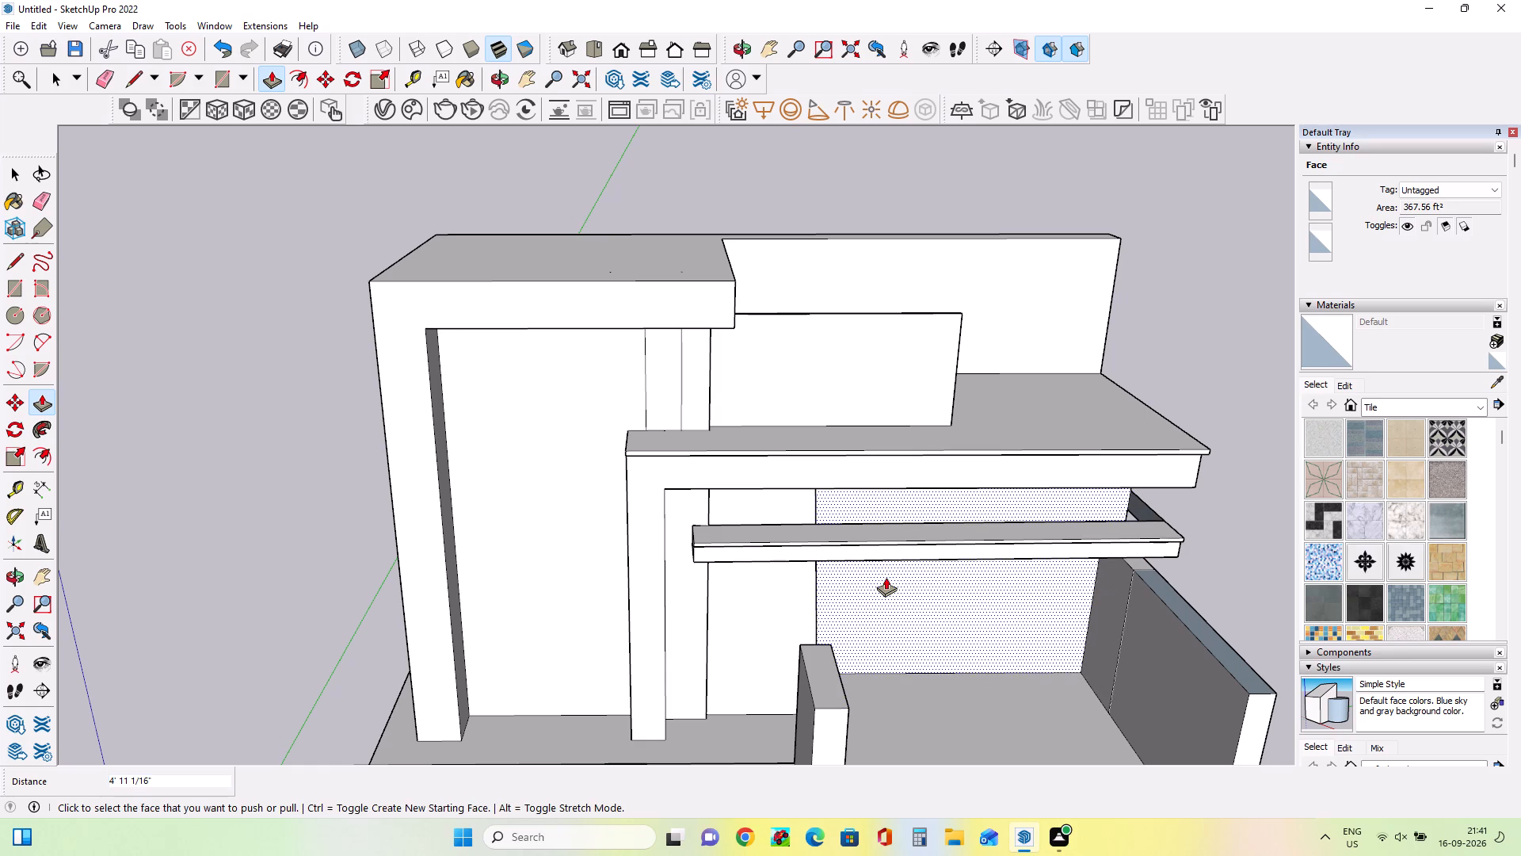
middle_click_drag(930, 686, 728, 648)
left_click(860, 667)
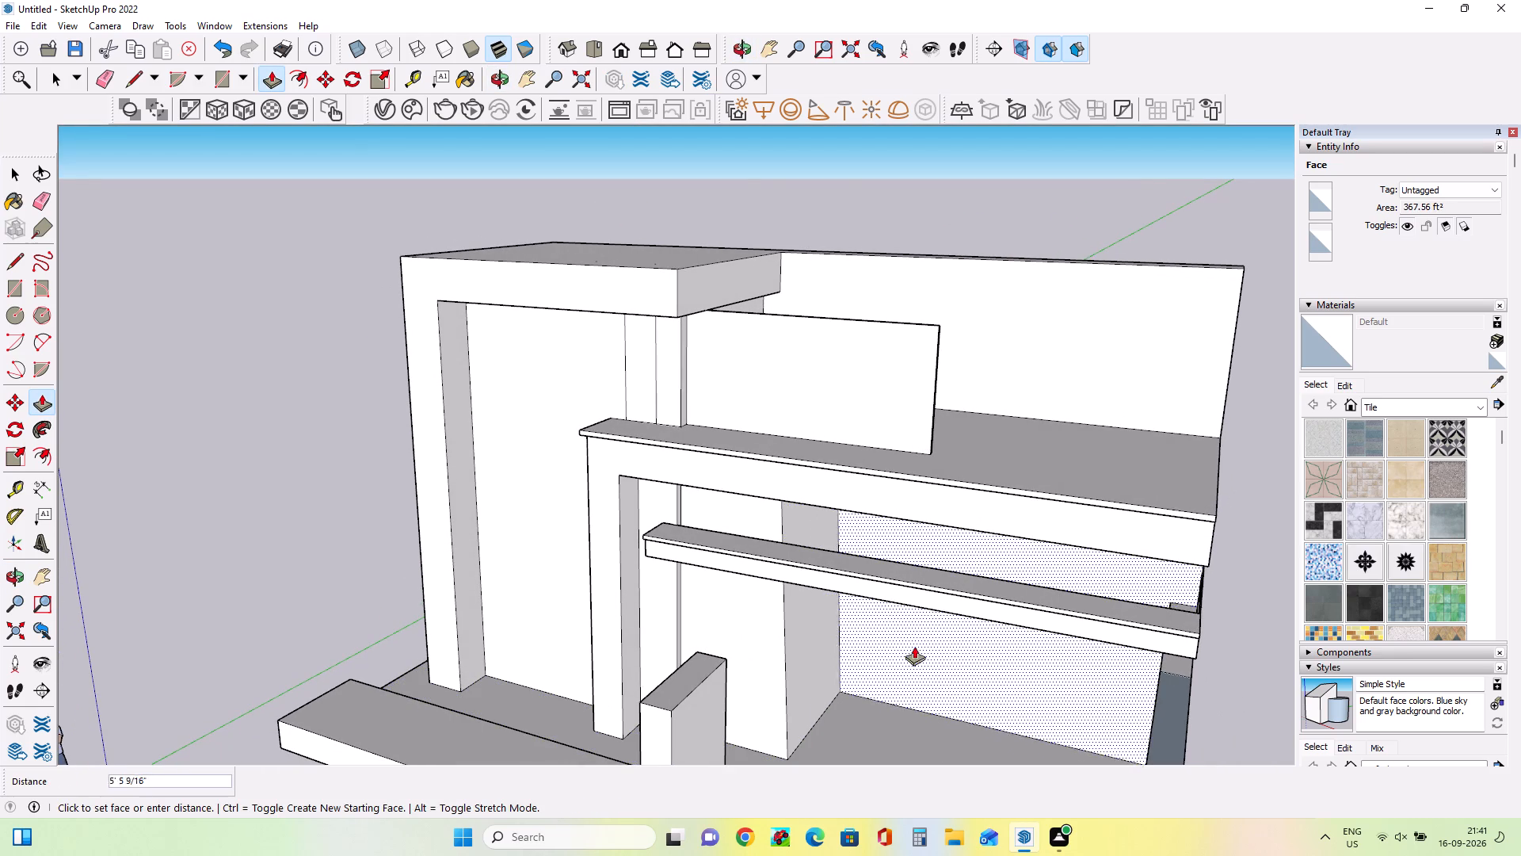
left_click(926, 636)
Examine the deepened recess behind the canopy and the overall facade from several angles and distances.
middle_click_drag(913, 727, 1155, 735)
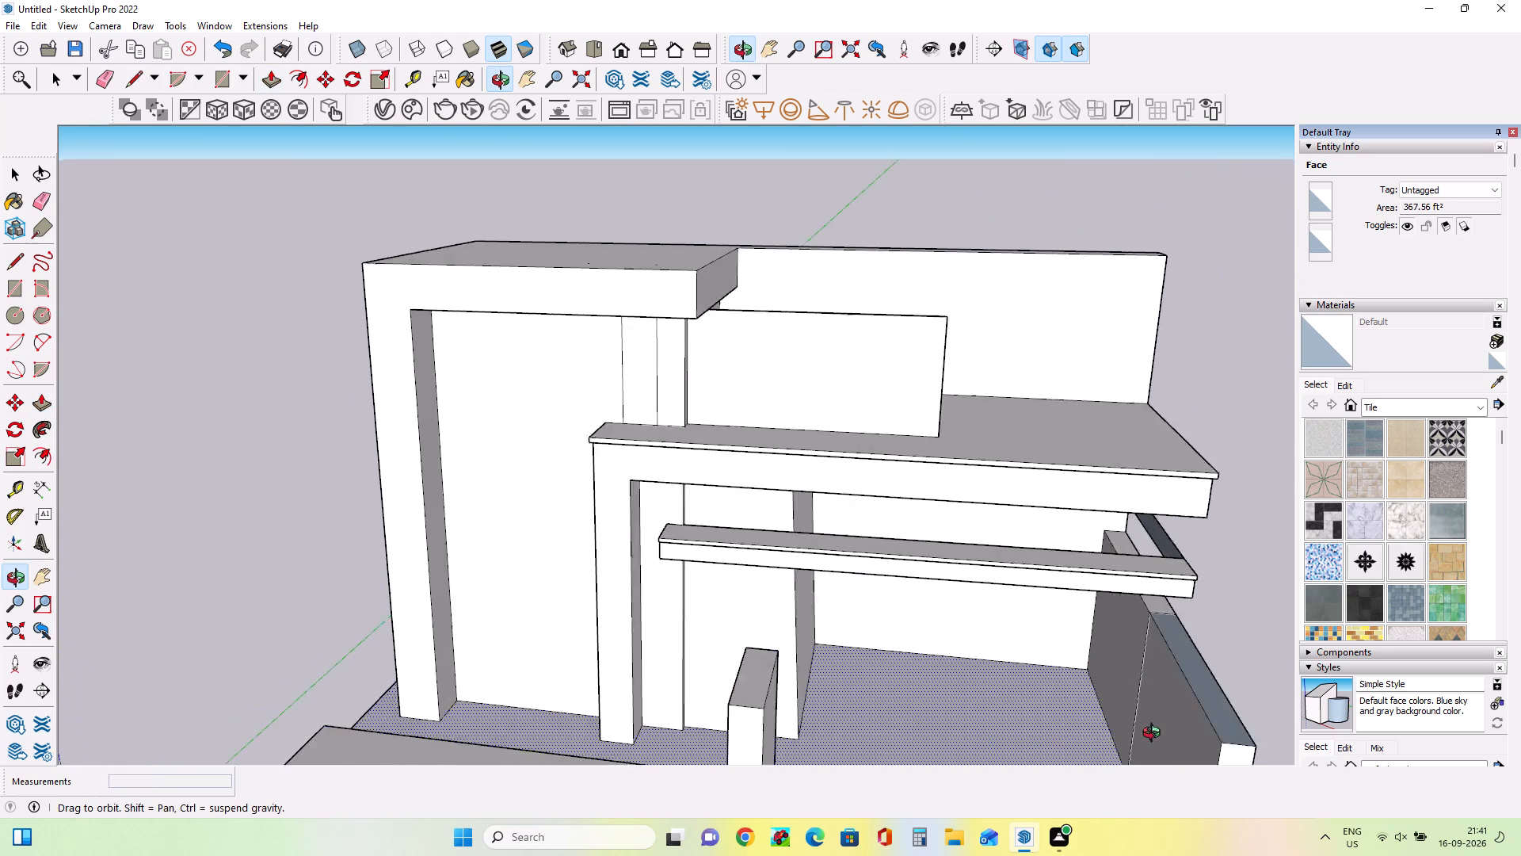
middle_click_drag(1155, 735, 1191, 735)
middle_click_drag(1071, 701, 910, 702)
middle_click(910, 702)
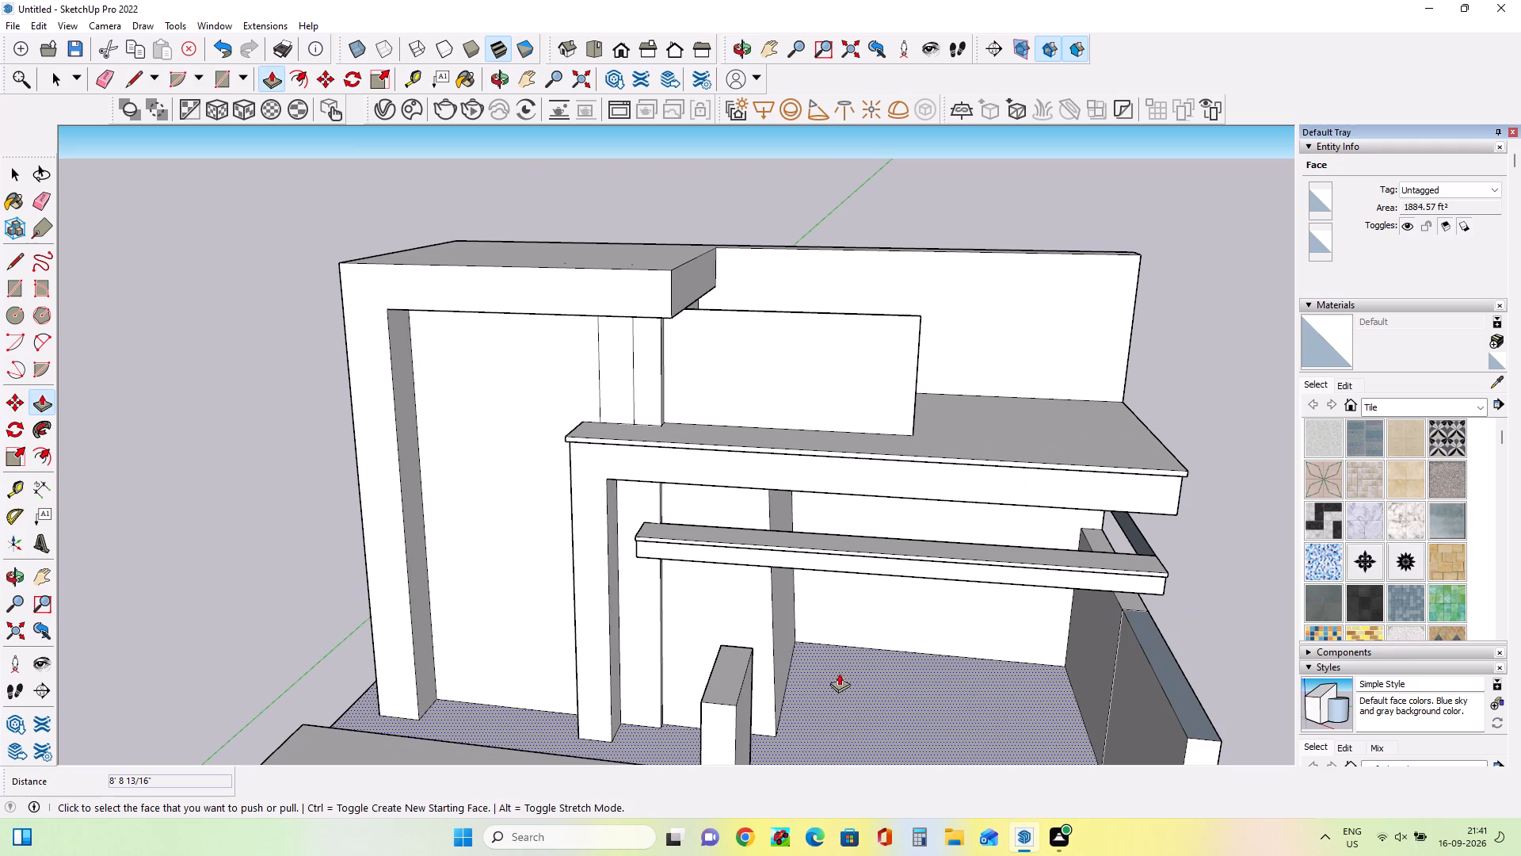
middle_click_drag(784, 727, 802, 762)
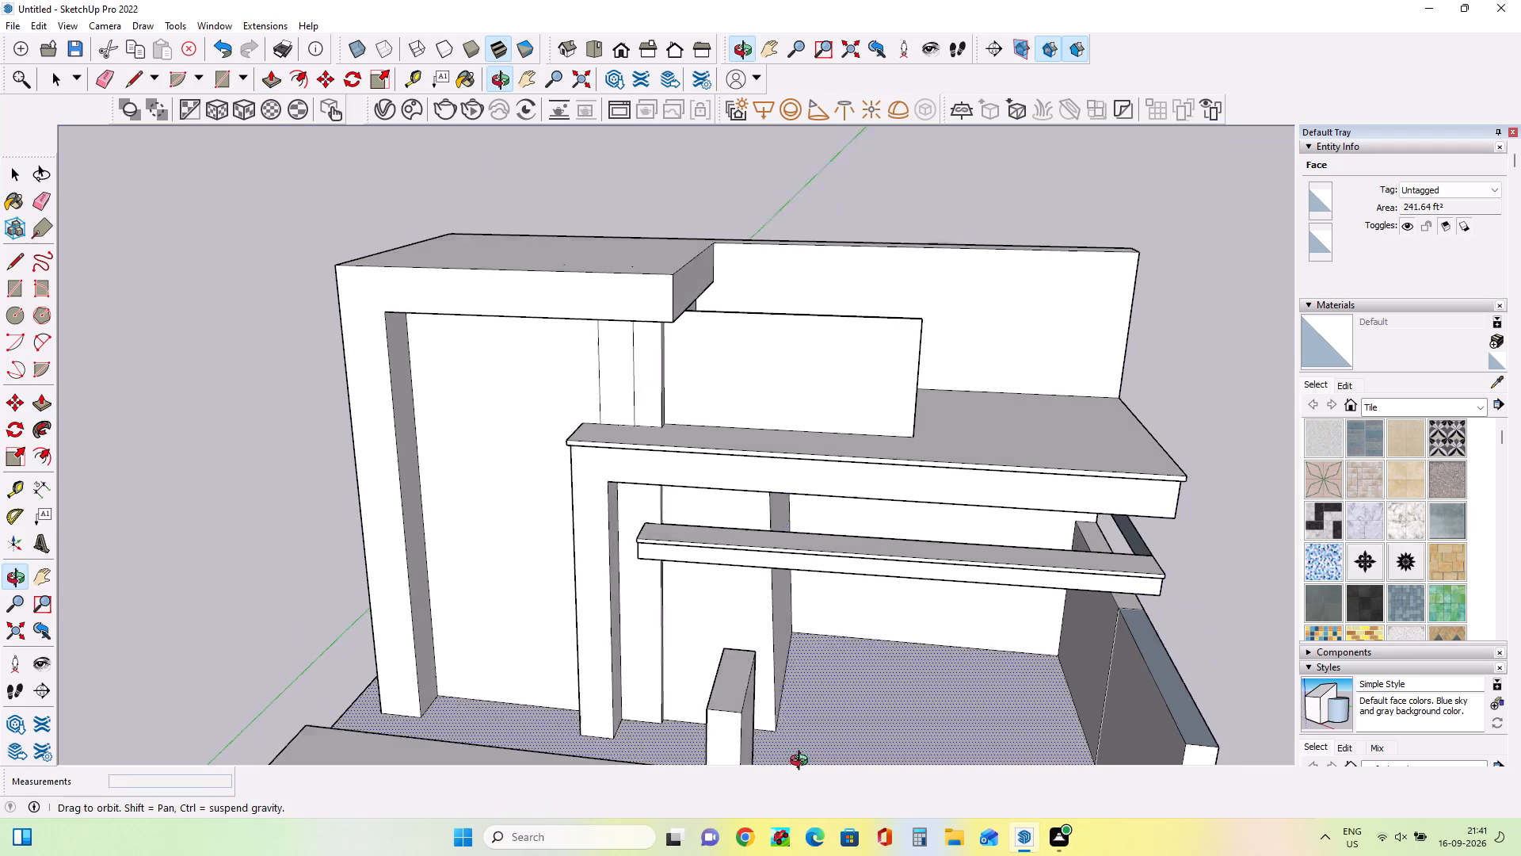
middle_click_drag(802, 762, 811, 776)
scroll(795, 709, "down", 4)
middle_click_drag(818, 846, 884, 699)
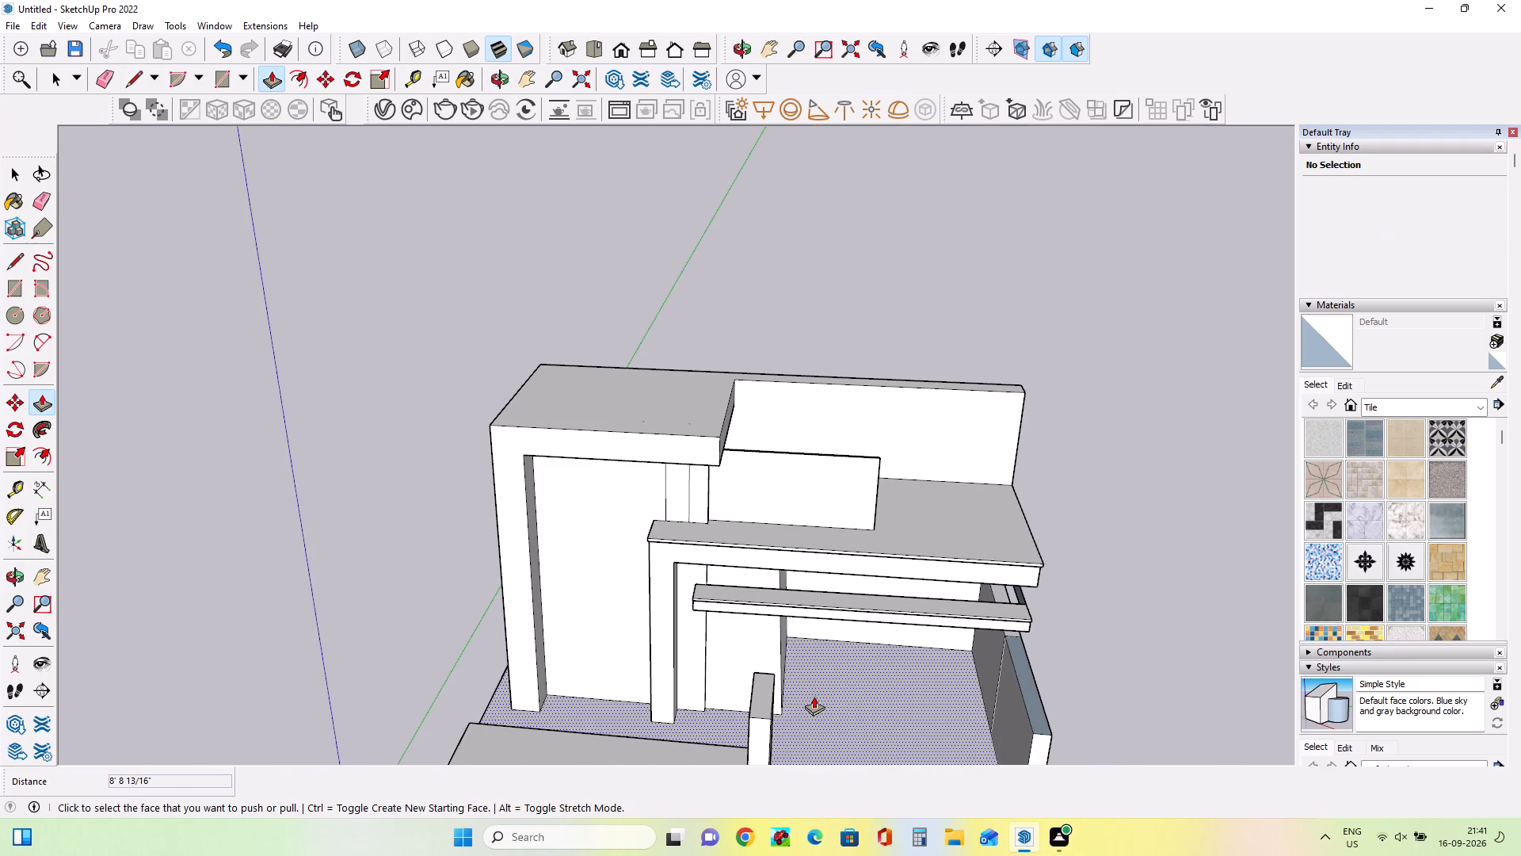
middle_click_drag(821, 687, 868, 612)
scroll(867, 612, "down", 4)
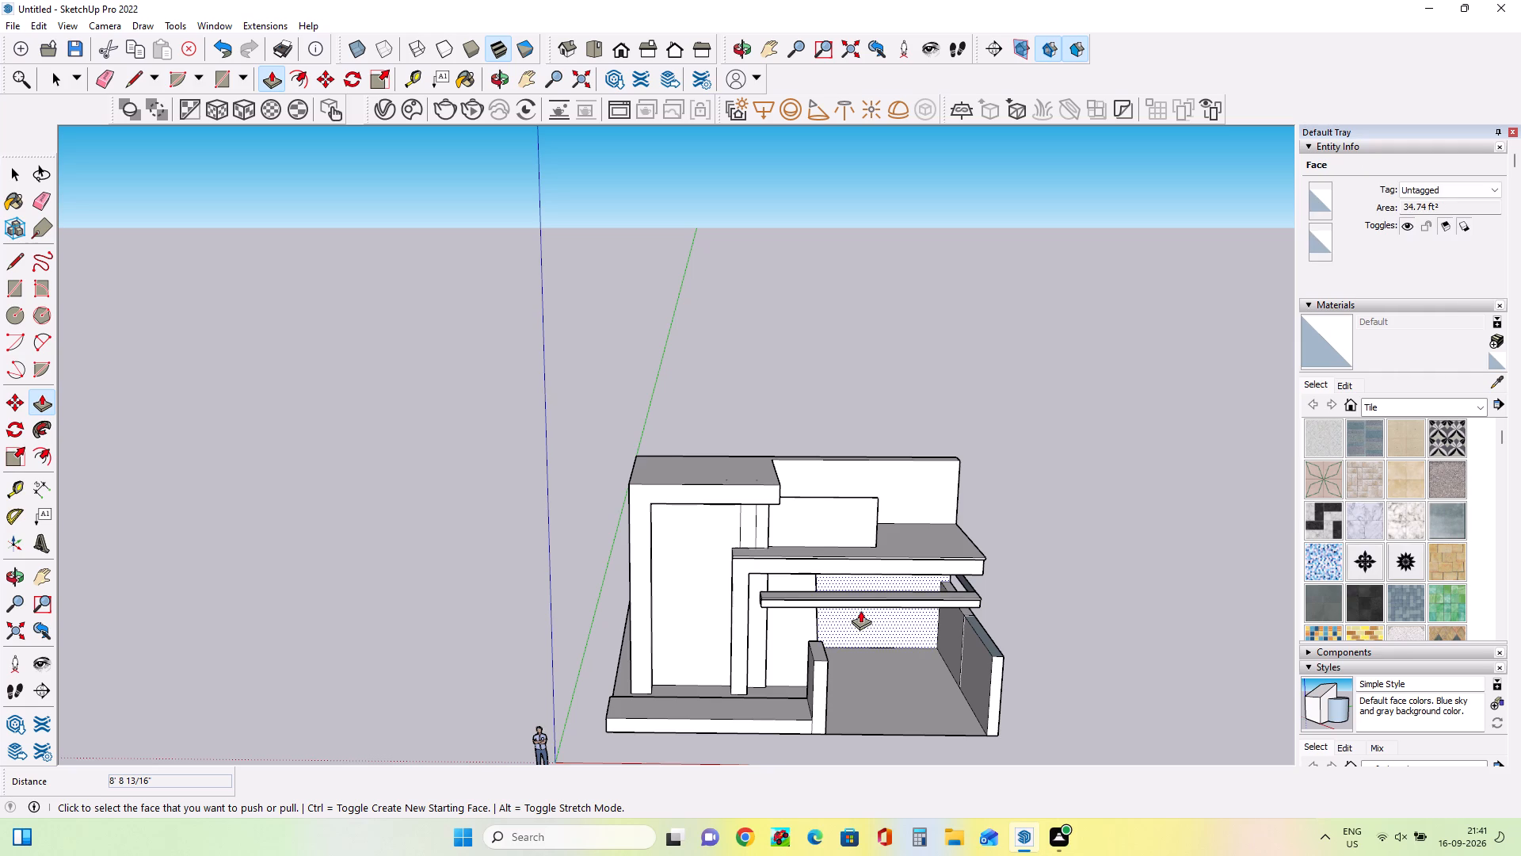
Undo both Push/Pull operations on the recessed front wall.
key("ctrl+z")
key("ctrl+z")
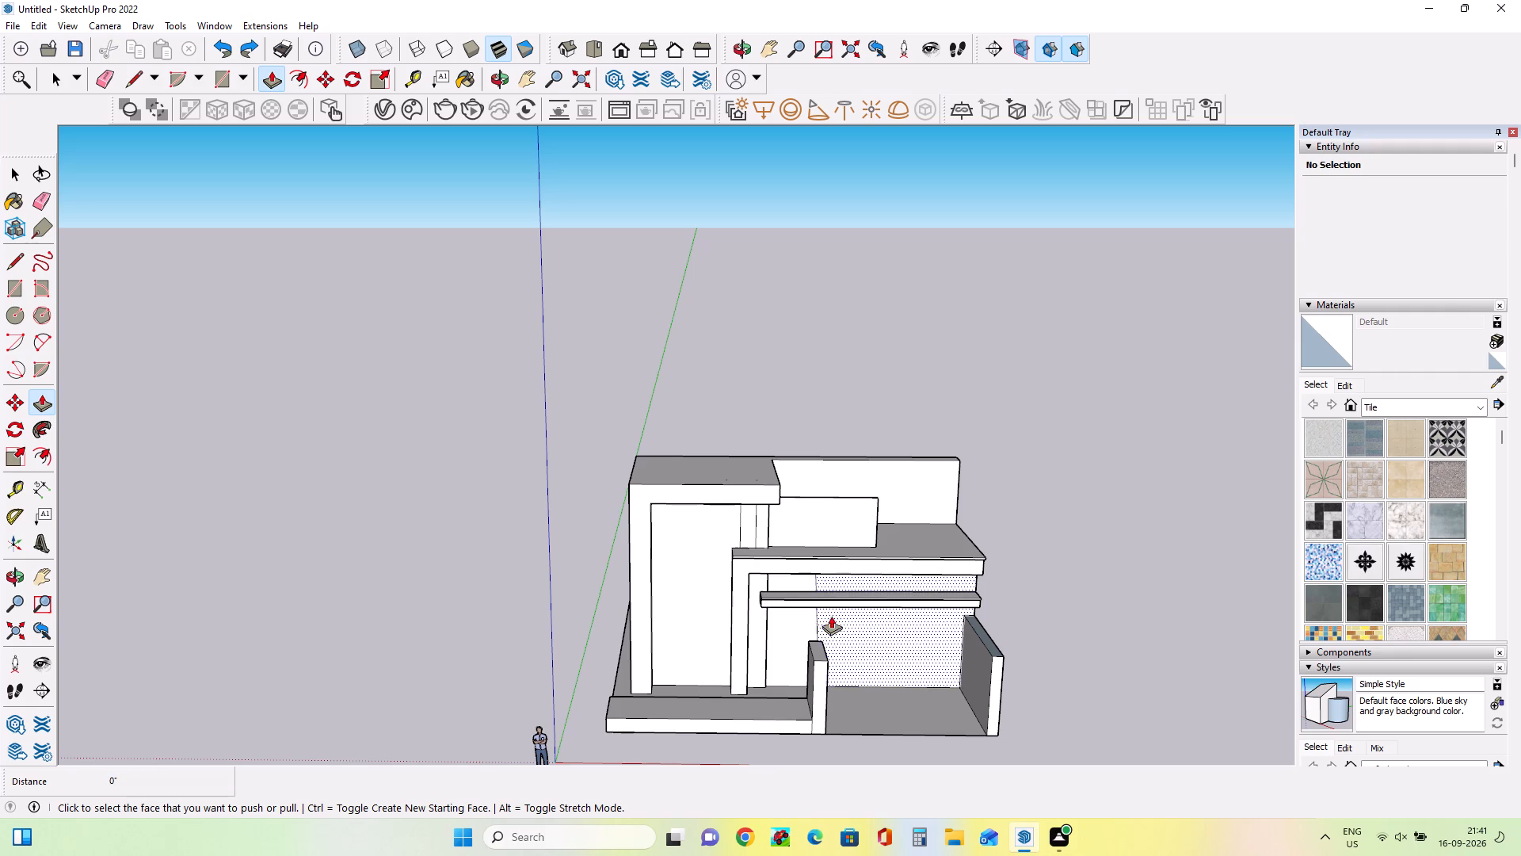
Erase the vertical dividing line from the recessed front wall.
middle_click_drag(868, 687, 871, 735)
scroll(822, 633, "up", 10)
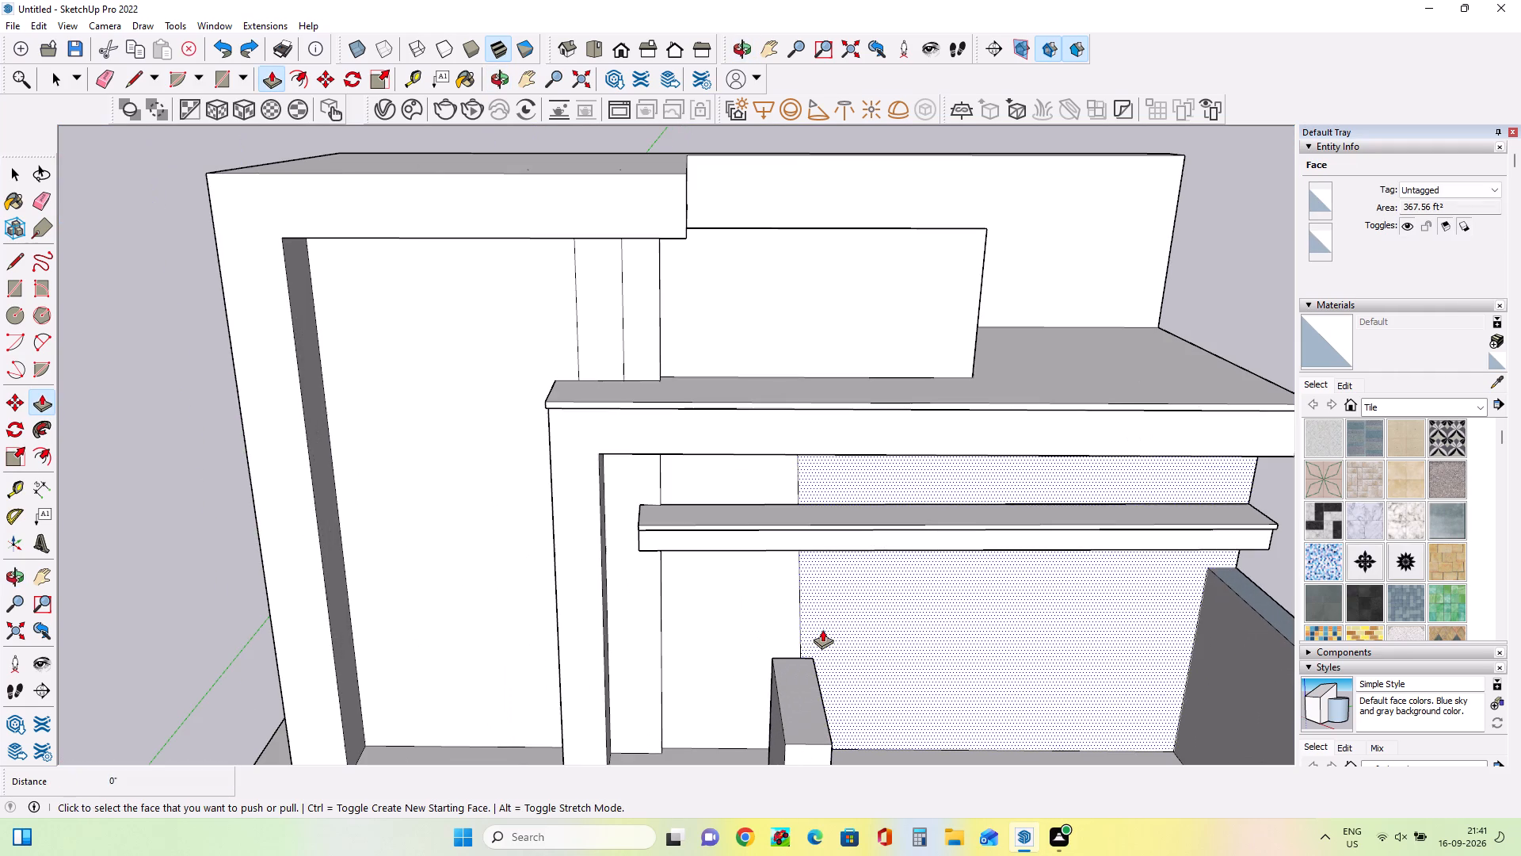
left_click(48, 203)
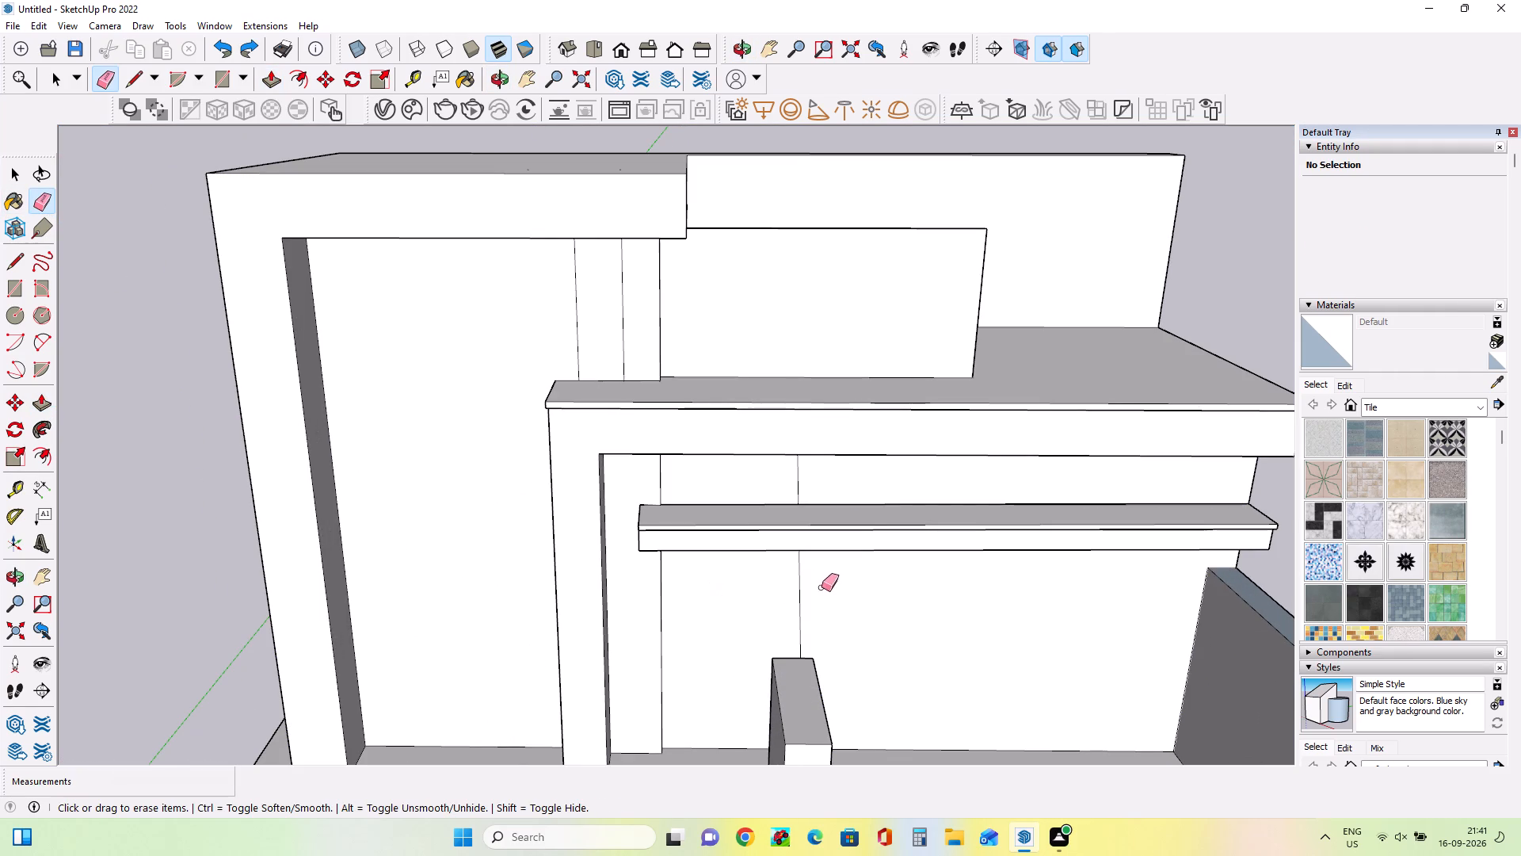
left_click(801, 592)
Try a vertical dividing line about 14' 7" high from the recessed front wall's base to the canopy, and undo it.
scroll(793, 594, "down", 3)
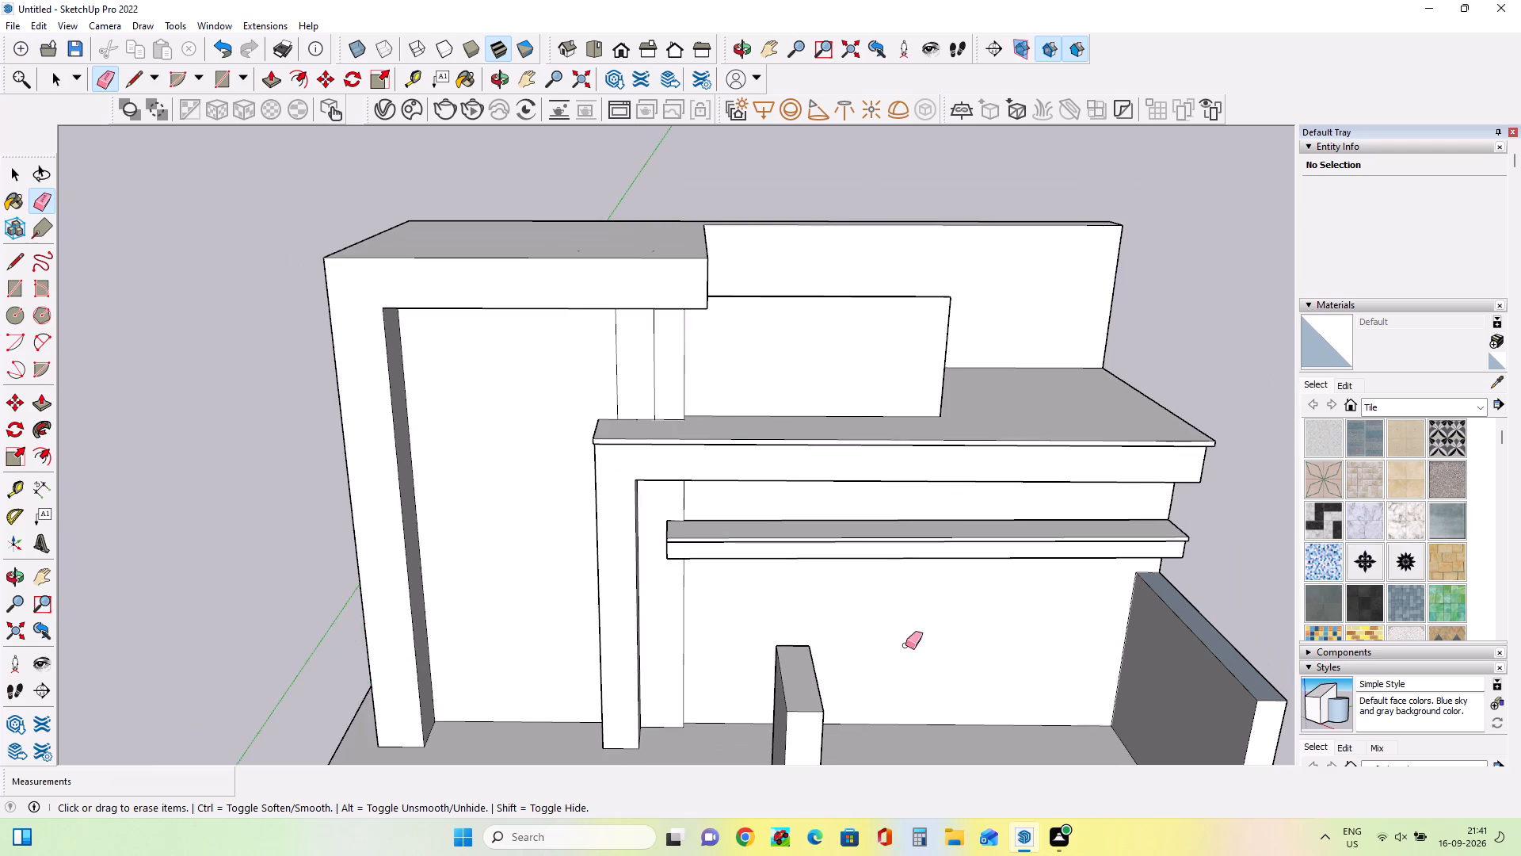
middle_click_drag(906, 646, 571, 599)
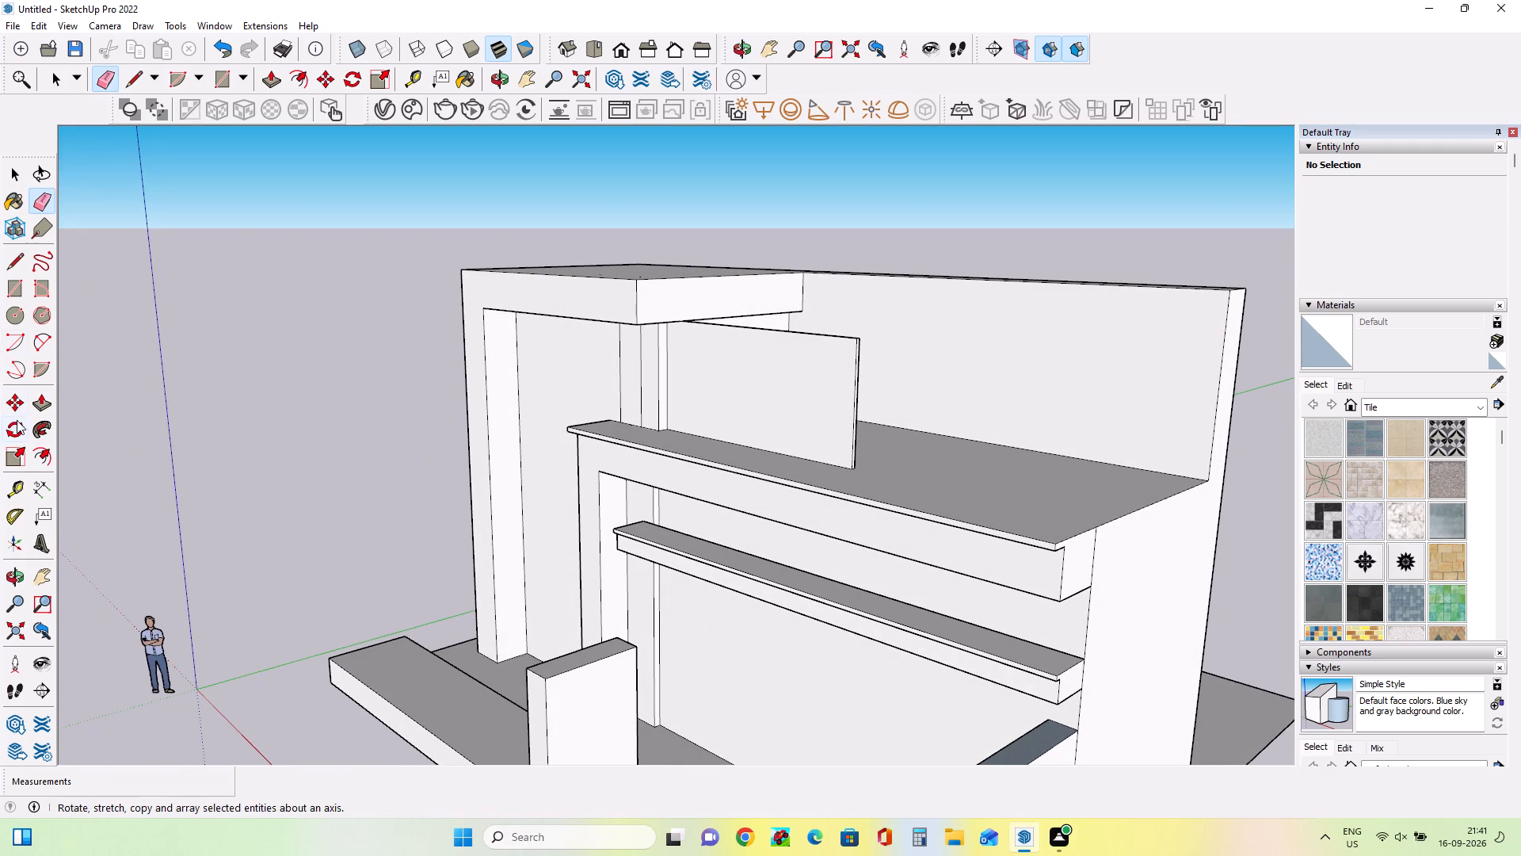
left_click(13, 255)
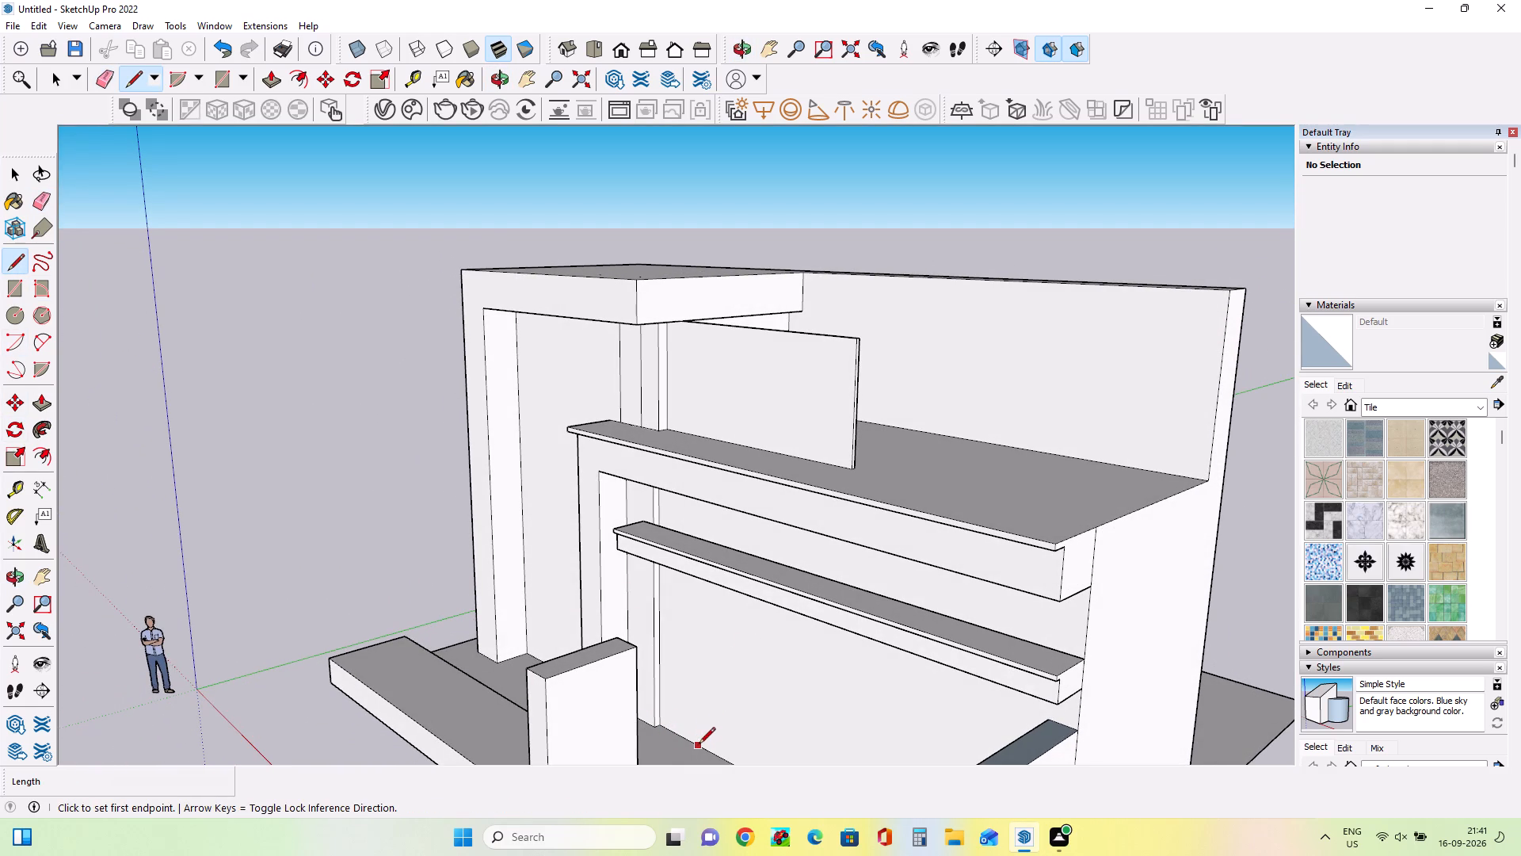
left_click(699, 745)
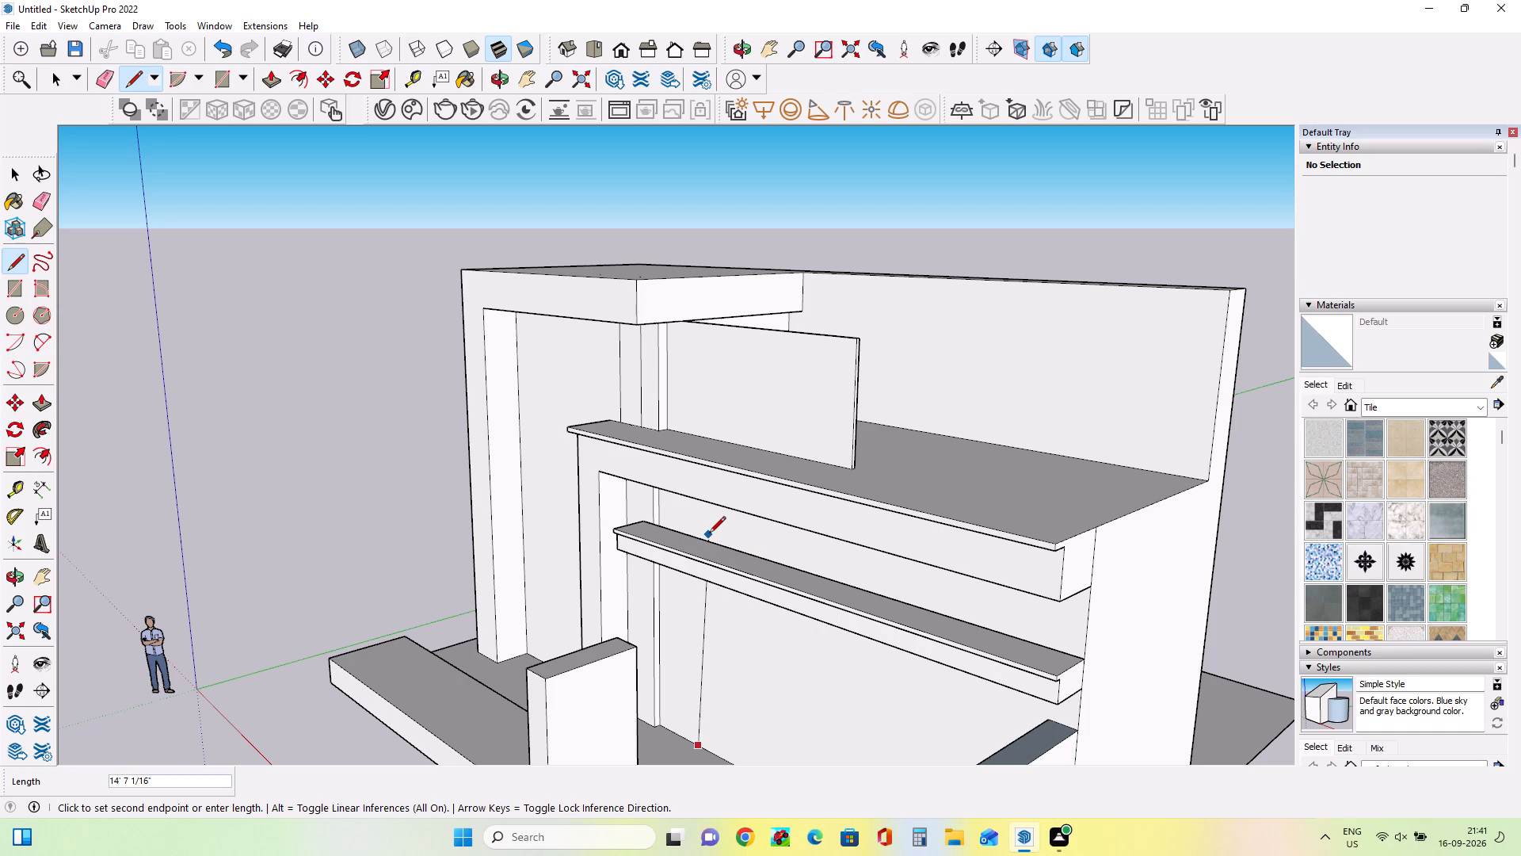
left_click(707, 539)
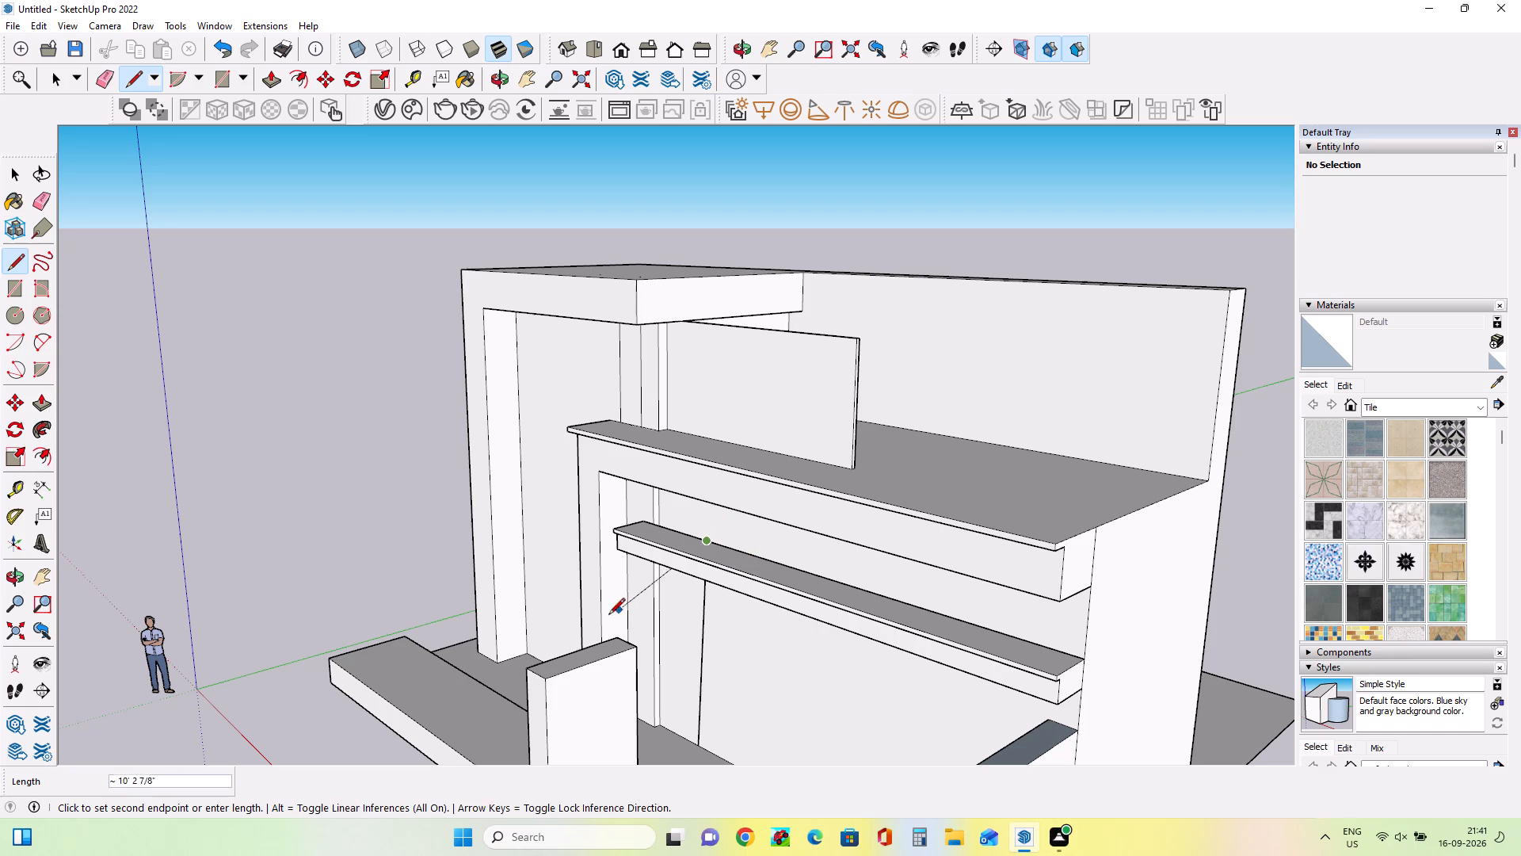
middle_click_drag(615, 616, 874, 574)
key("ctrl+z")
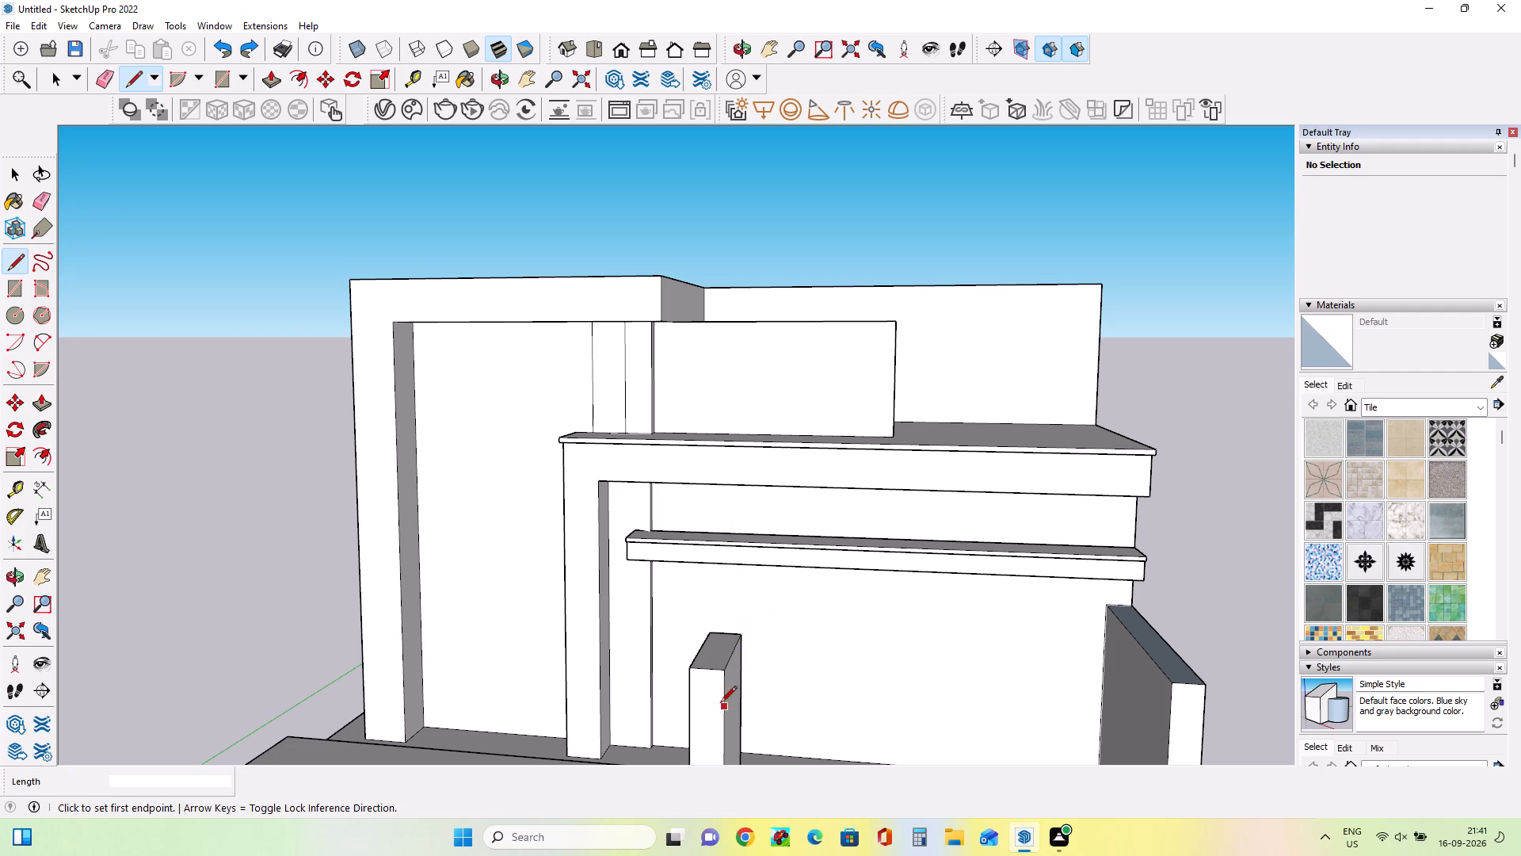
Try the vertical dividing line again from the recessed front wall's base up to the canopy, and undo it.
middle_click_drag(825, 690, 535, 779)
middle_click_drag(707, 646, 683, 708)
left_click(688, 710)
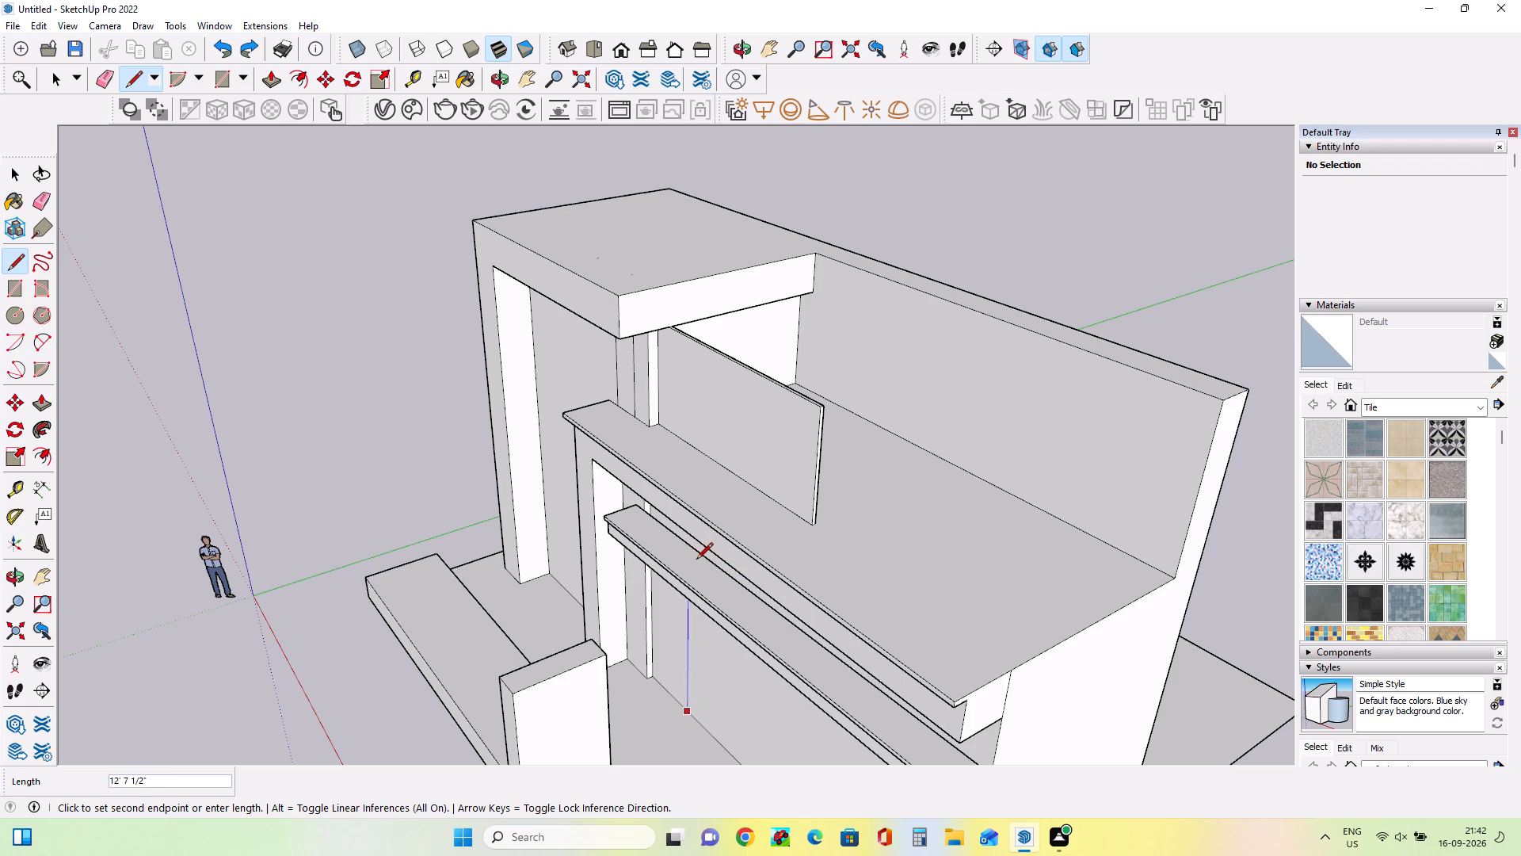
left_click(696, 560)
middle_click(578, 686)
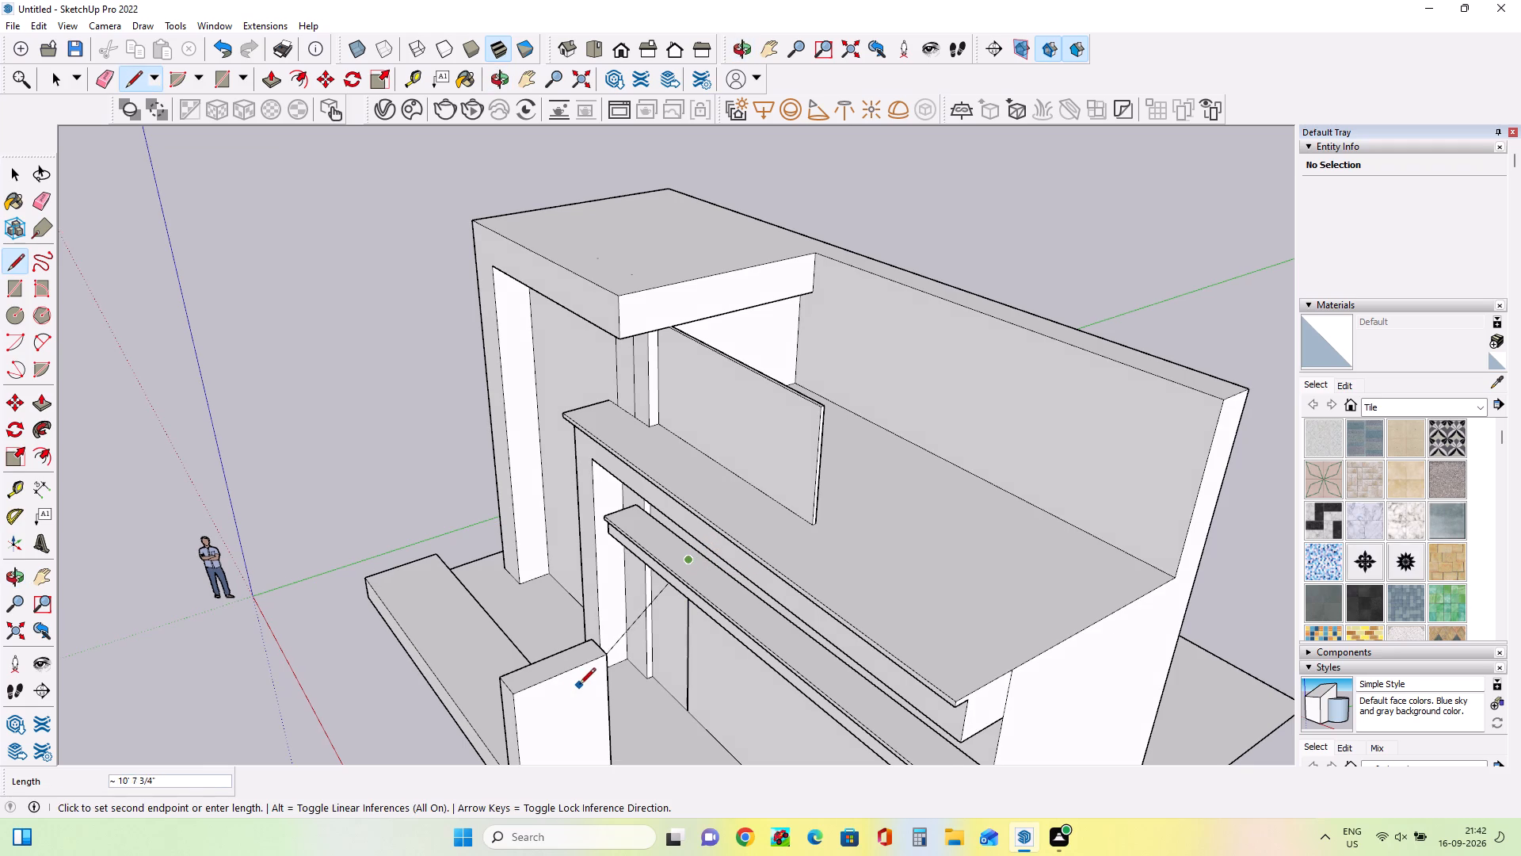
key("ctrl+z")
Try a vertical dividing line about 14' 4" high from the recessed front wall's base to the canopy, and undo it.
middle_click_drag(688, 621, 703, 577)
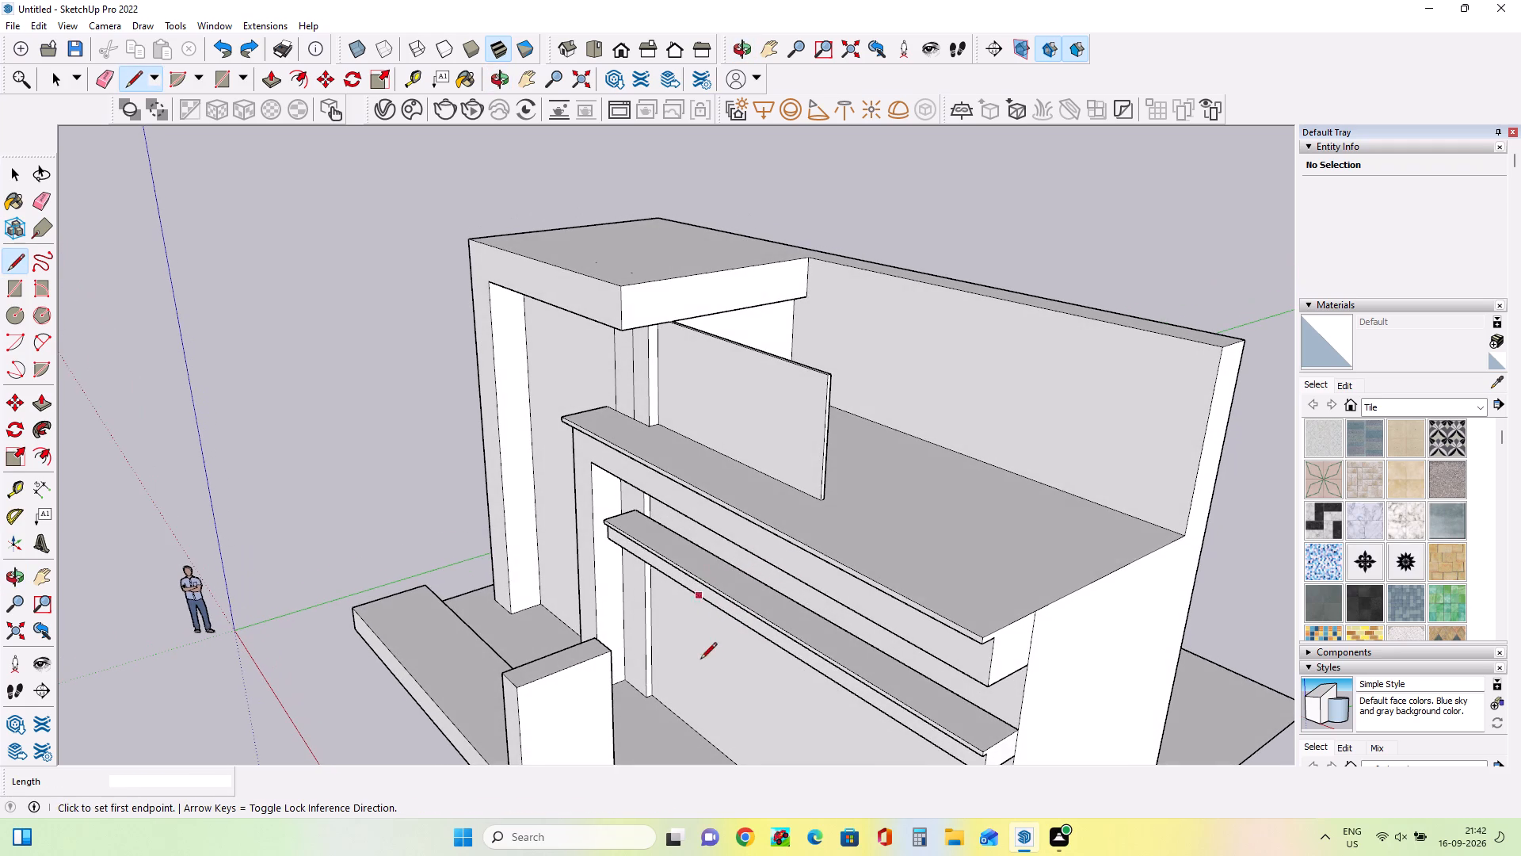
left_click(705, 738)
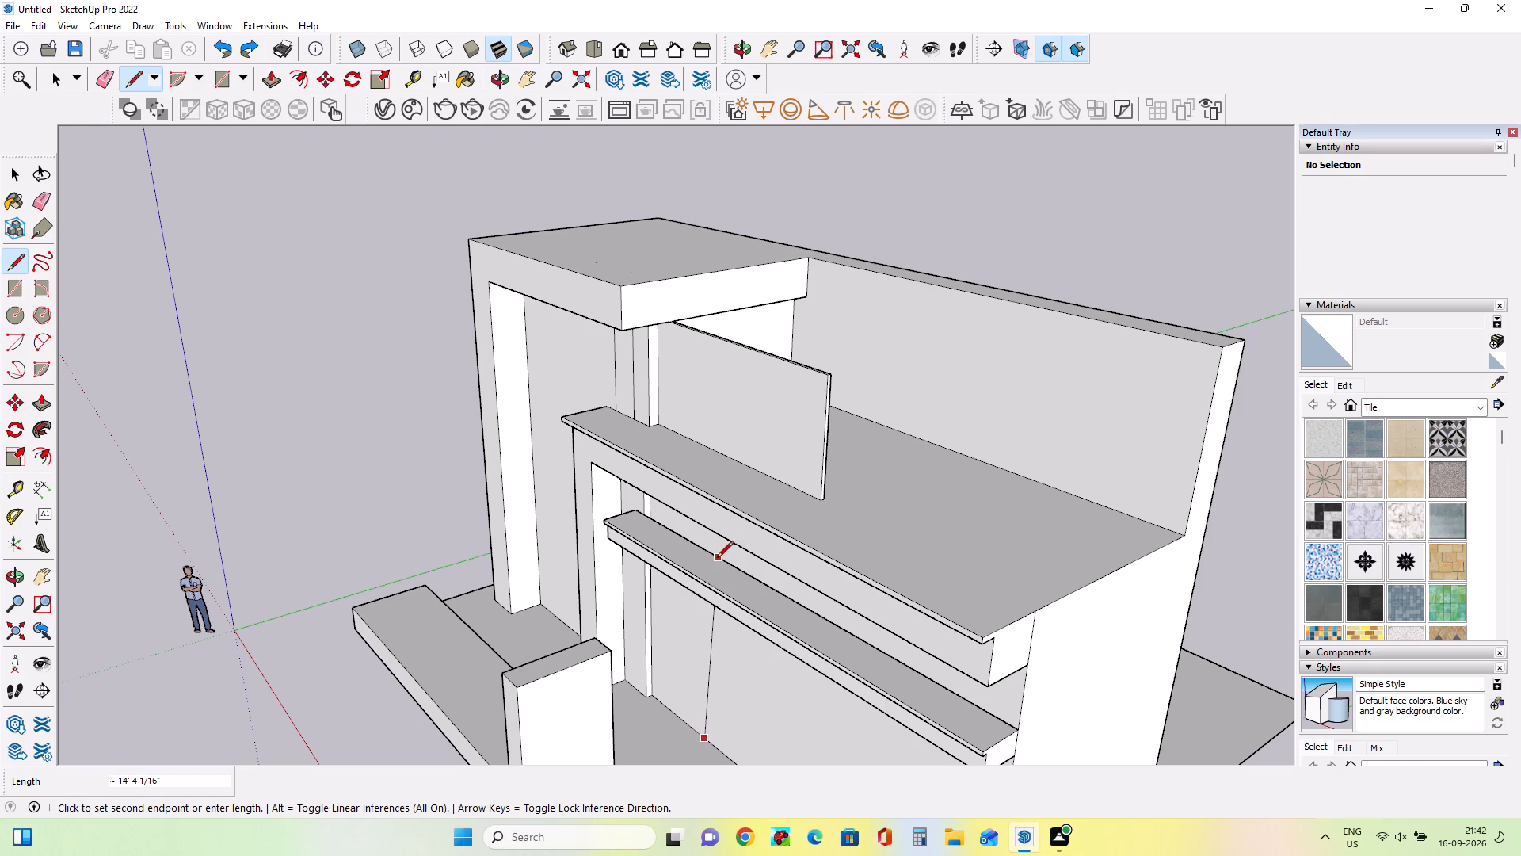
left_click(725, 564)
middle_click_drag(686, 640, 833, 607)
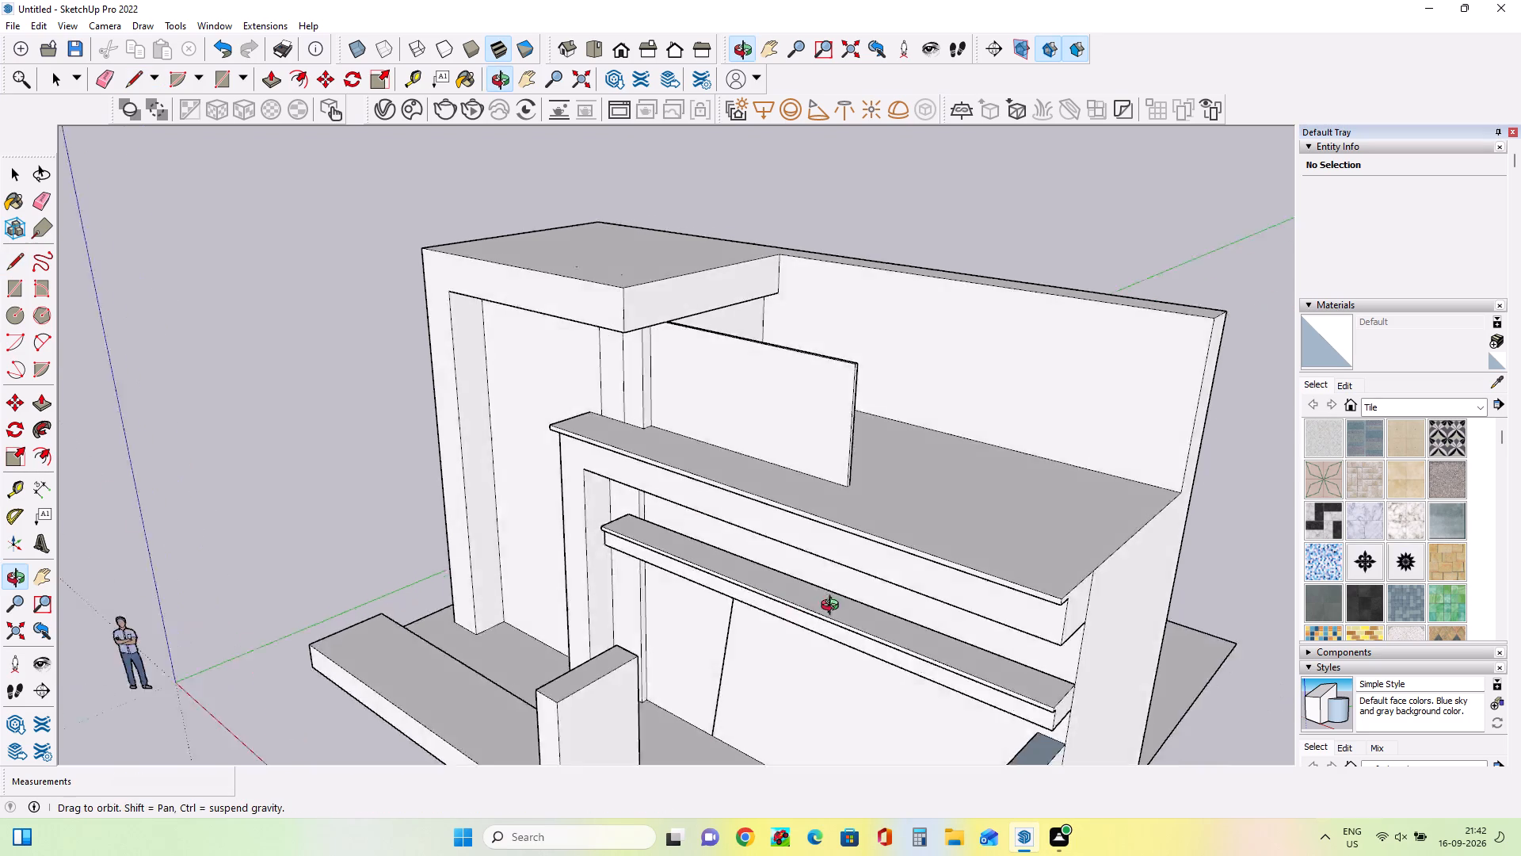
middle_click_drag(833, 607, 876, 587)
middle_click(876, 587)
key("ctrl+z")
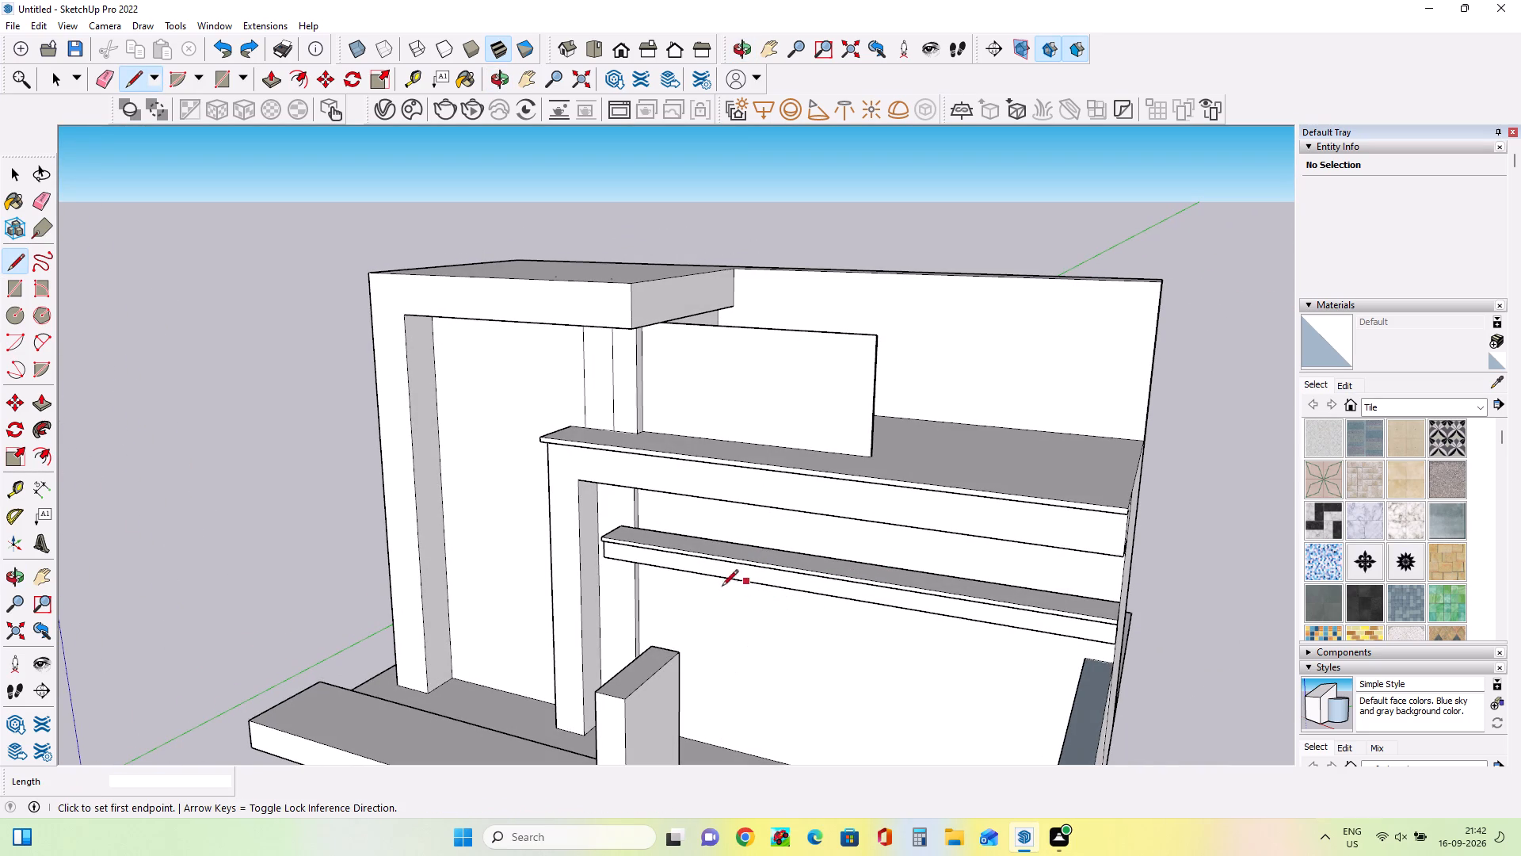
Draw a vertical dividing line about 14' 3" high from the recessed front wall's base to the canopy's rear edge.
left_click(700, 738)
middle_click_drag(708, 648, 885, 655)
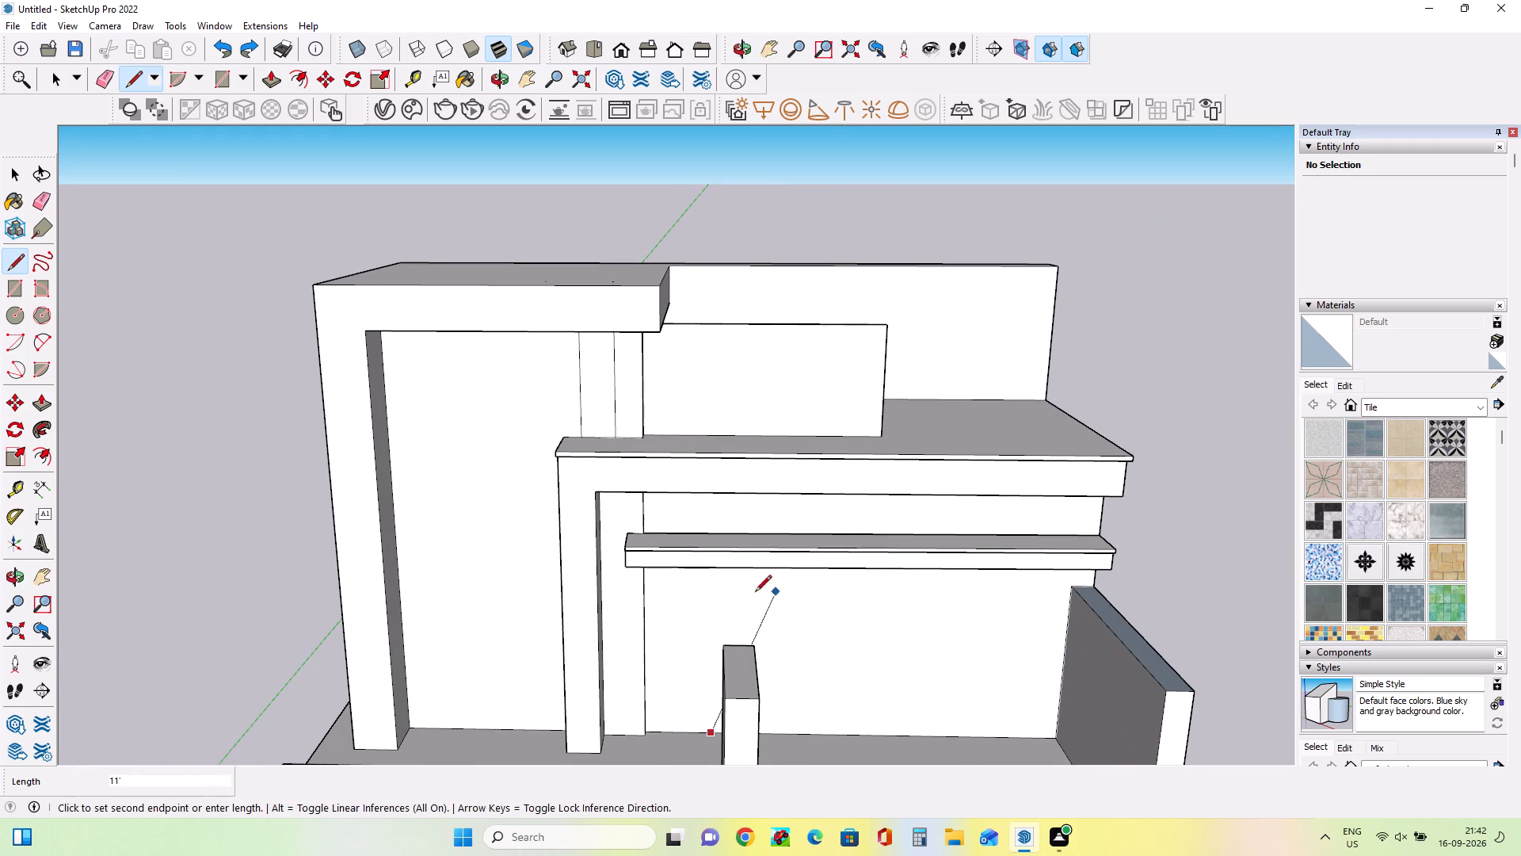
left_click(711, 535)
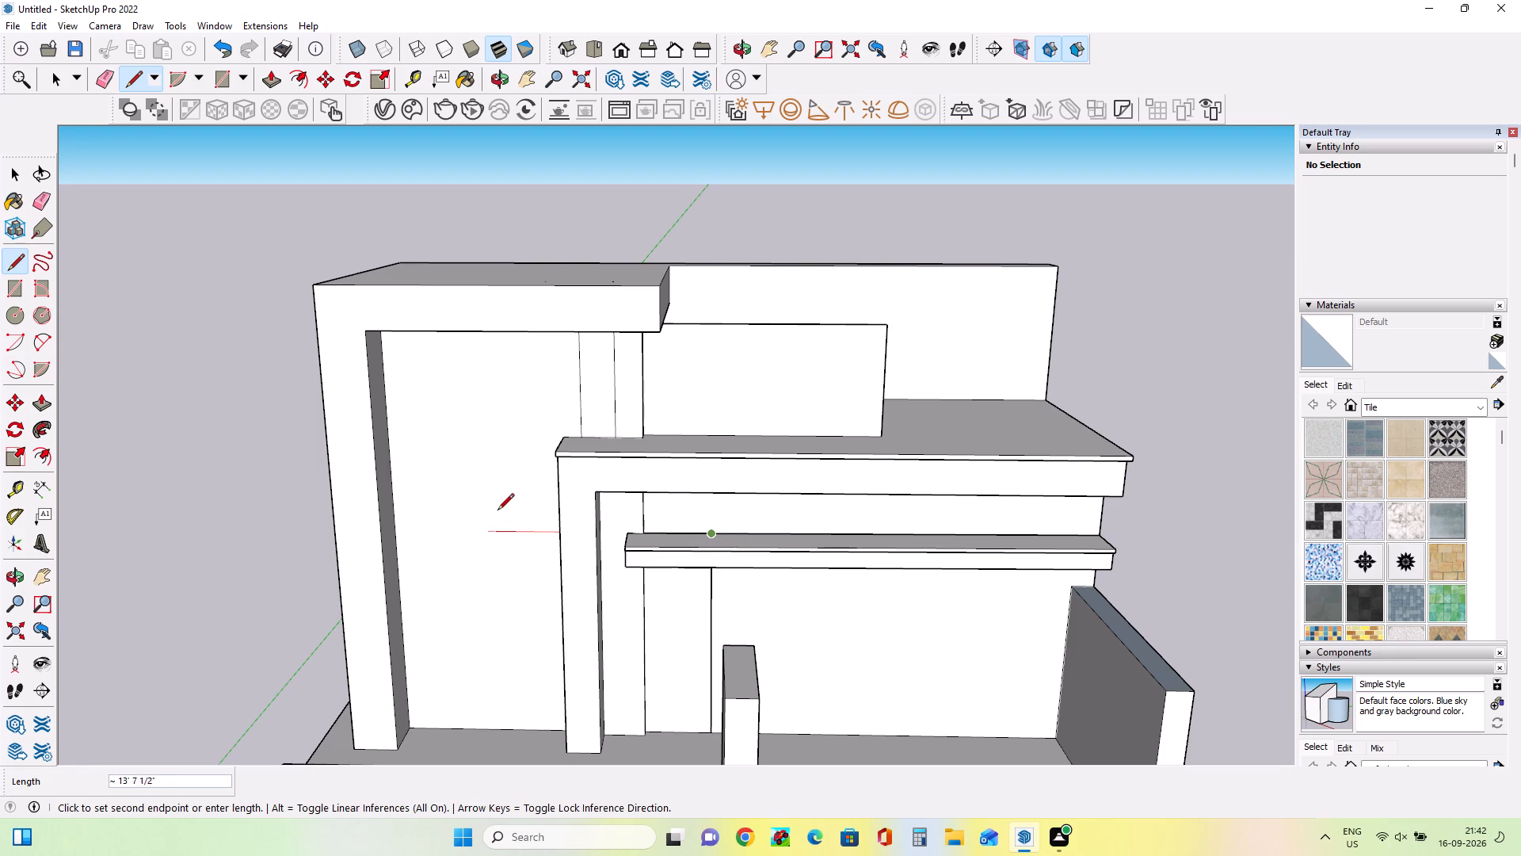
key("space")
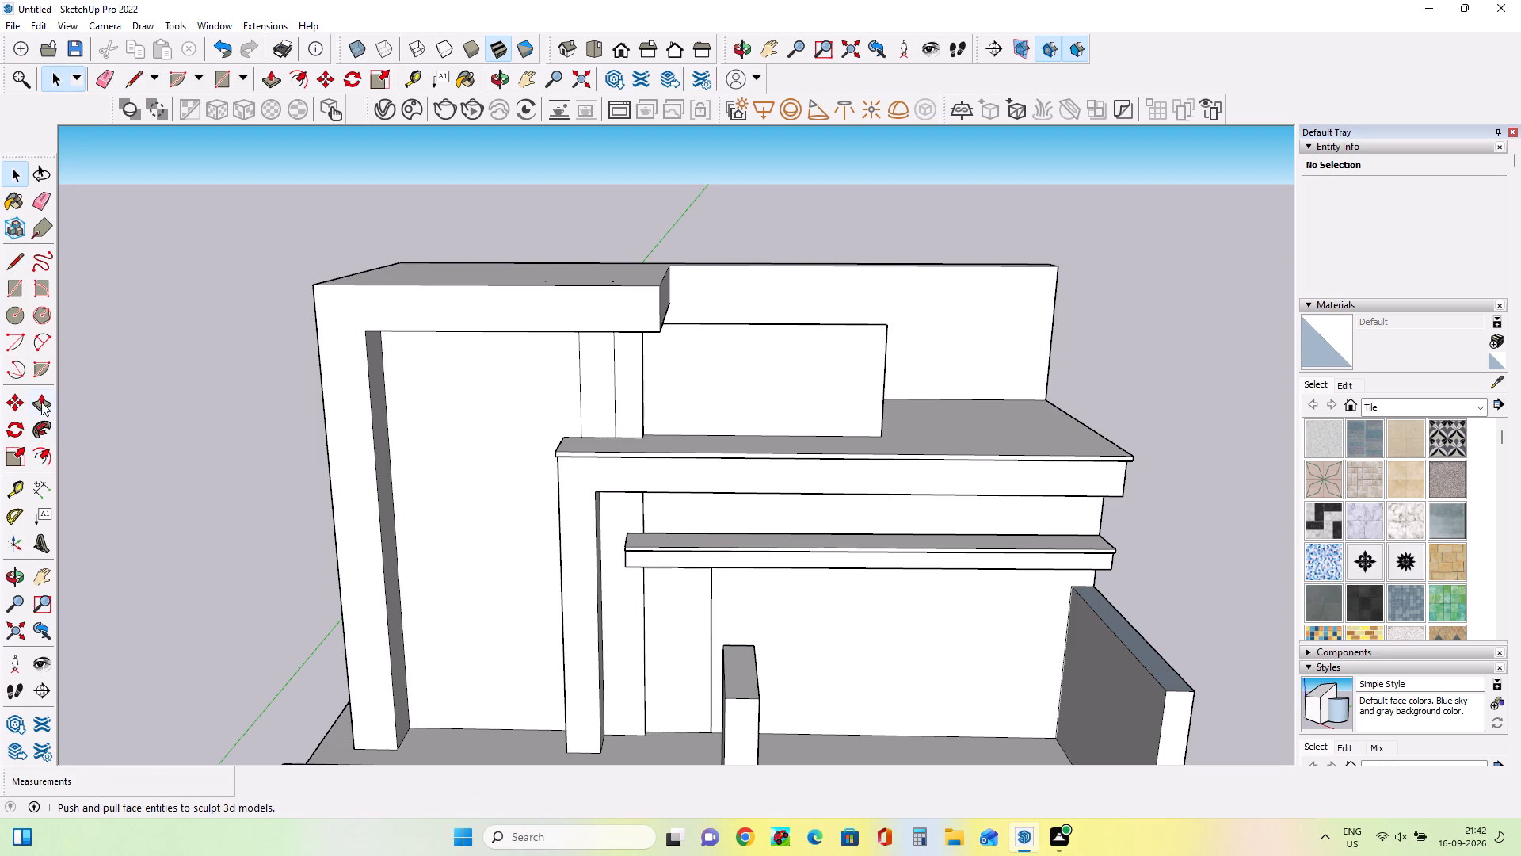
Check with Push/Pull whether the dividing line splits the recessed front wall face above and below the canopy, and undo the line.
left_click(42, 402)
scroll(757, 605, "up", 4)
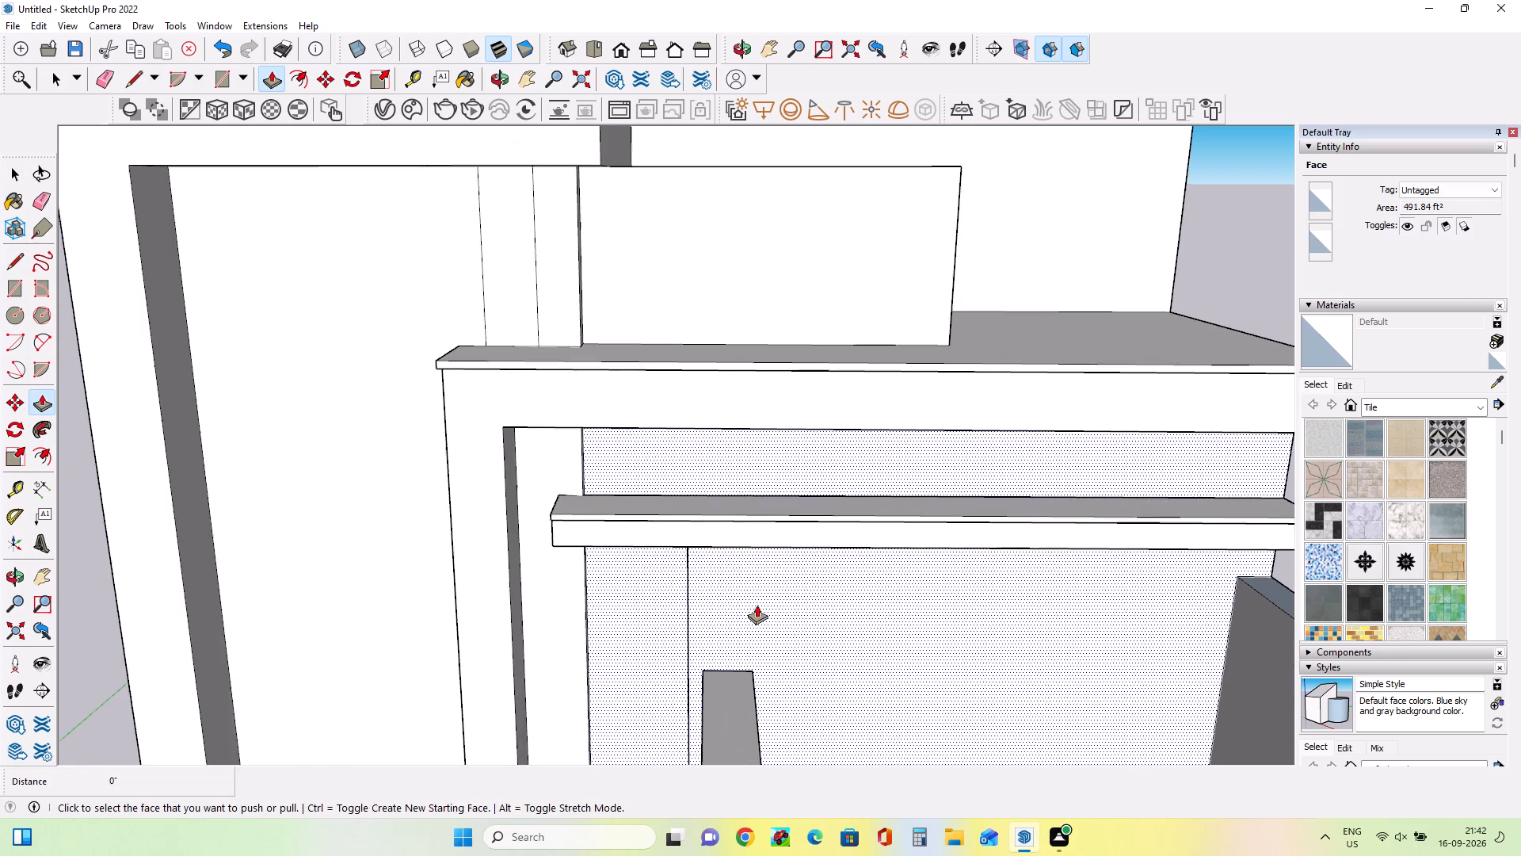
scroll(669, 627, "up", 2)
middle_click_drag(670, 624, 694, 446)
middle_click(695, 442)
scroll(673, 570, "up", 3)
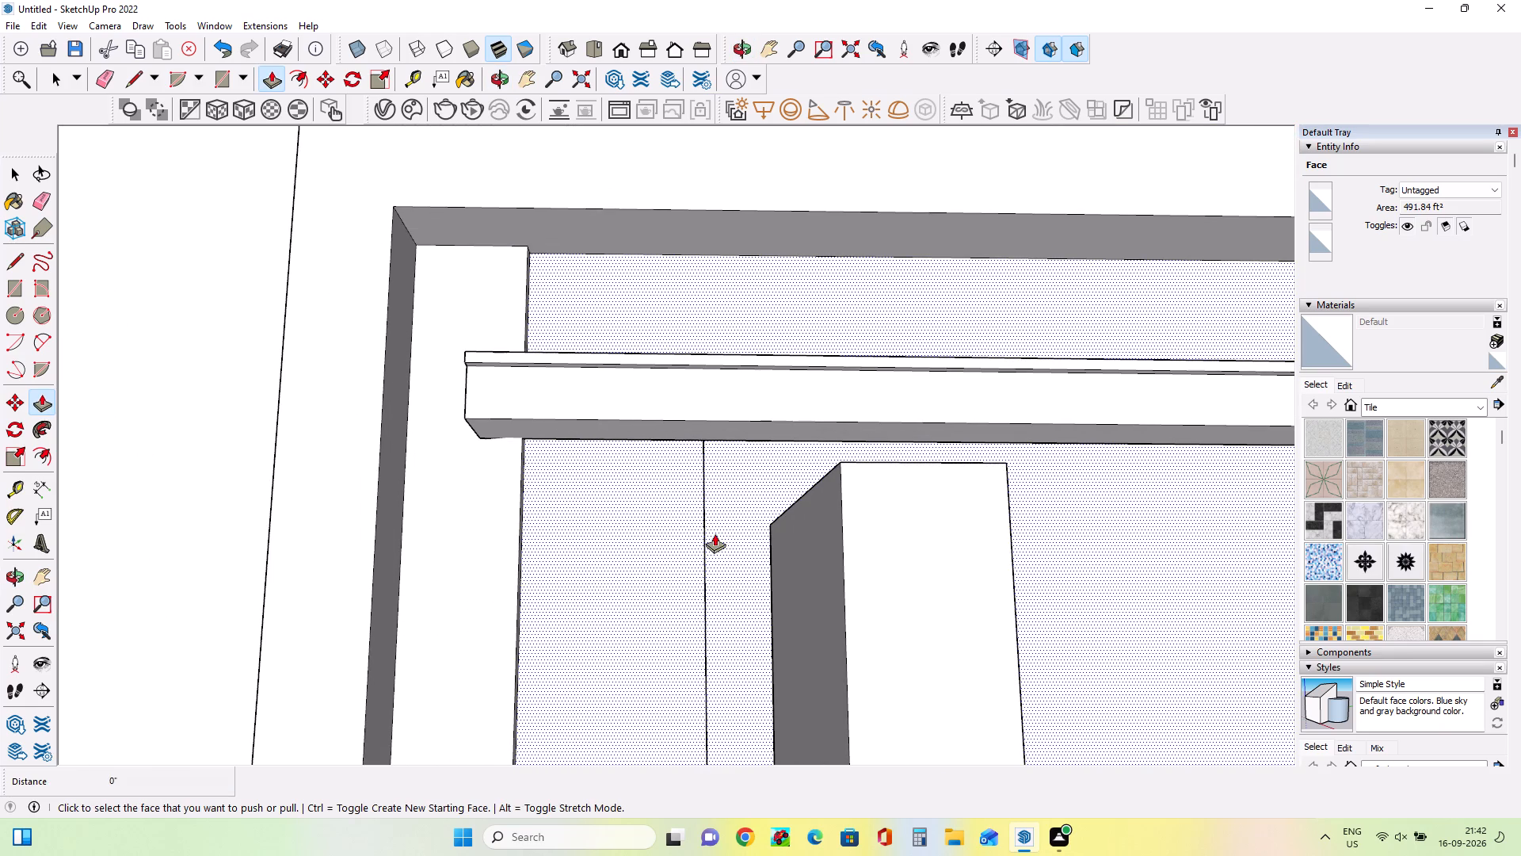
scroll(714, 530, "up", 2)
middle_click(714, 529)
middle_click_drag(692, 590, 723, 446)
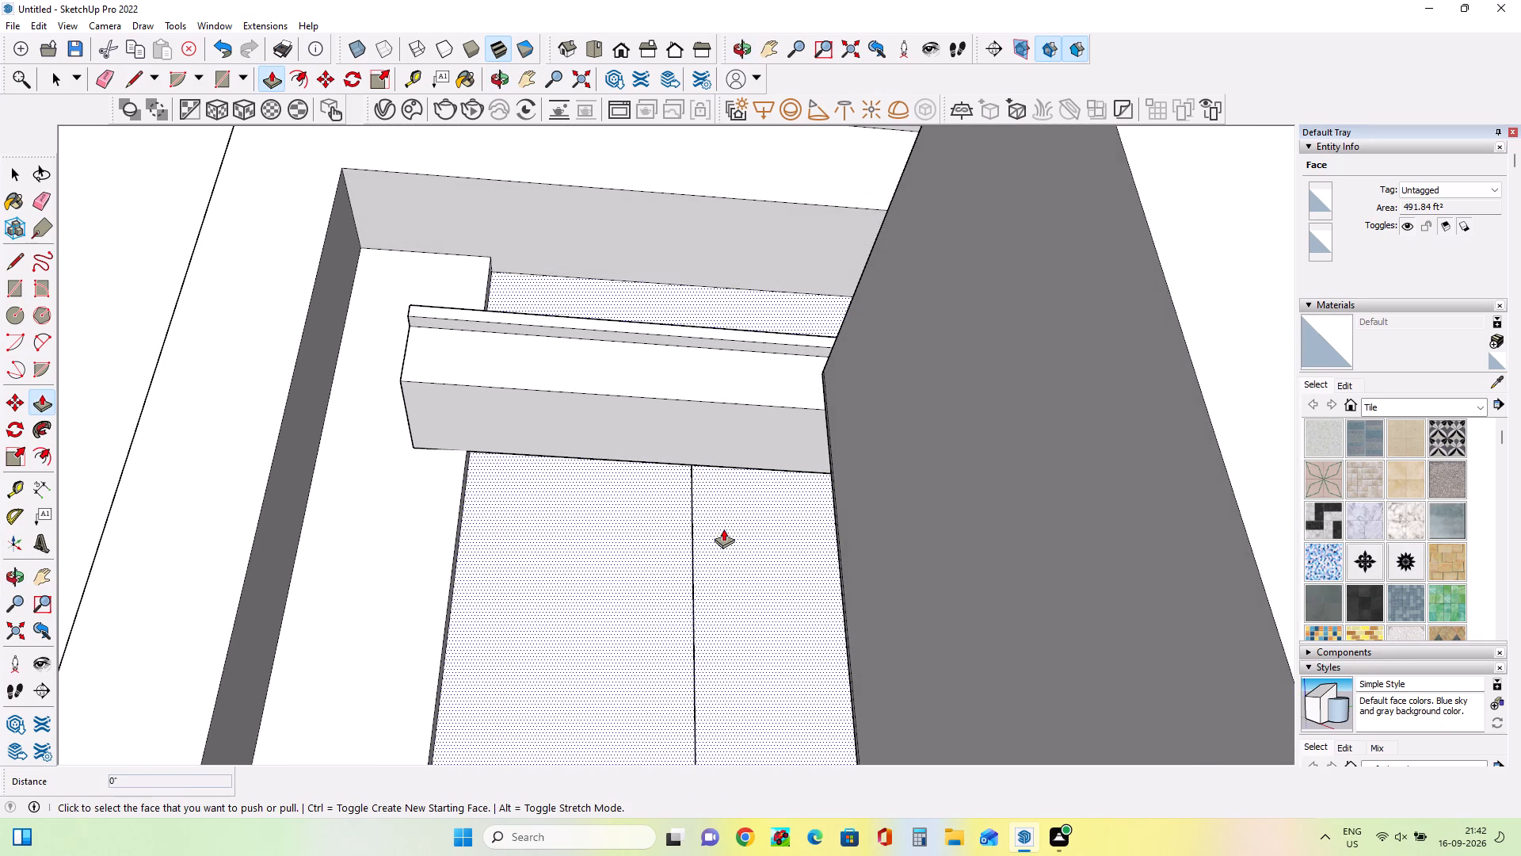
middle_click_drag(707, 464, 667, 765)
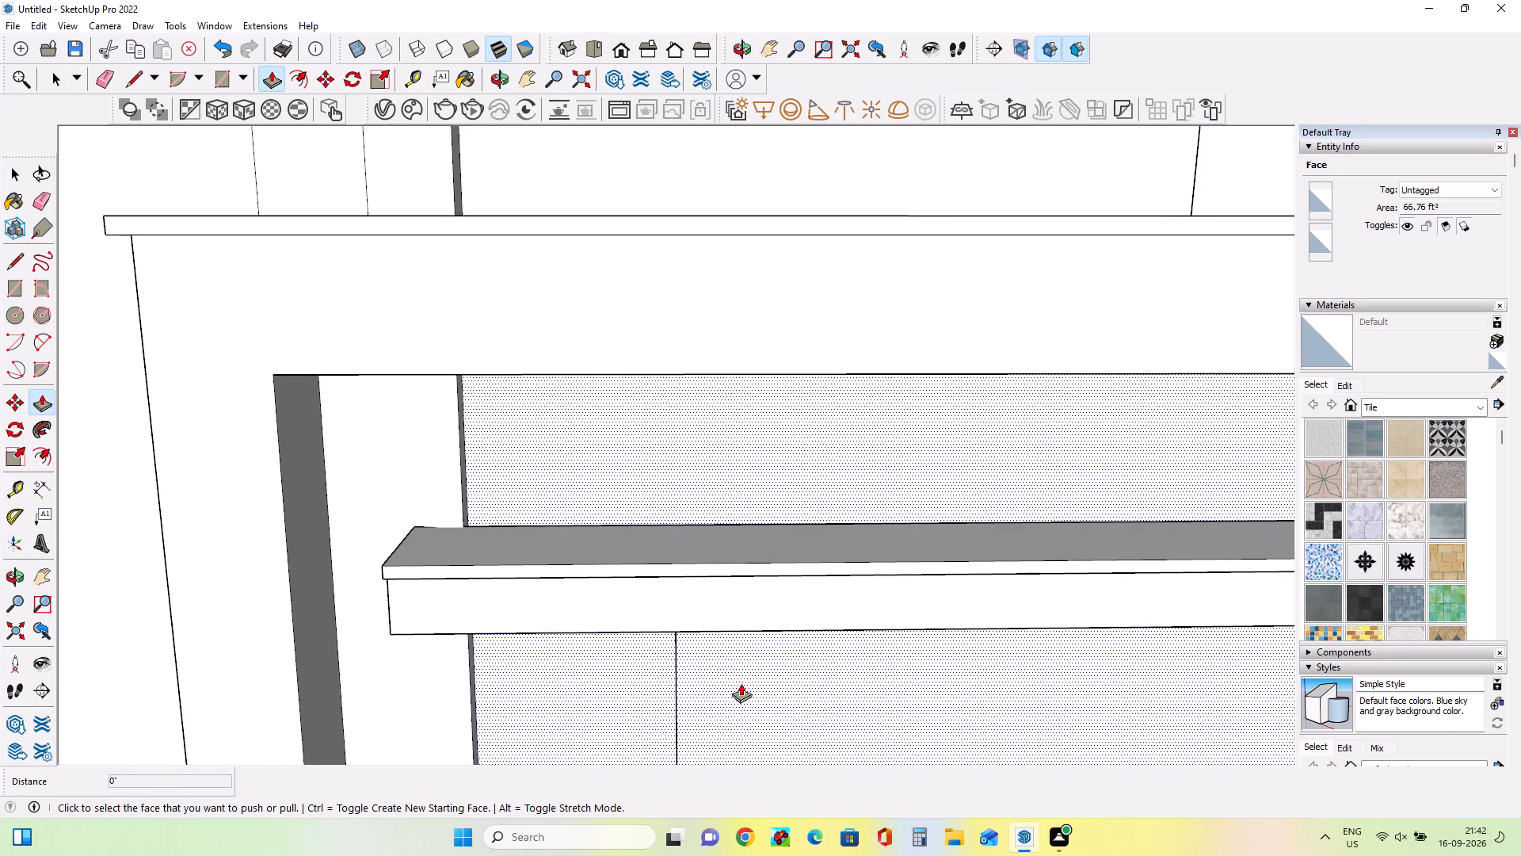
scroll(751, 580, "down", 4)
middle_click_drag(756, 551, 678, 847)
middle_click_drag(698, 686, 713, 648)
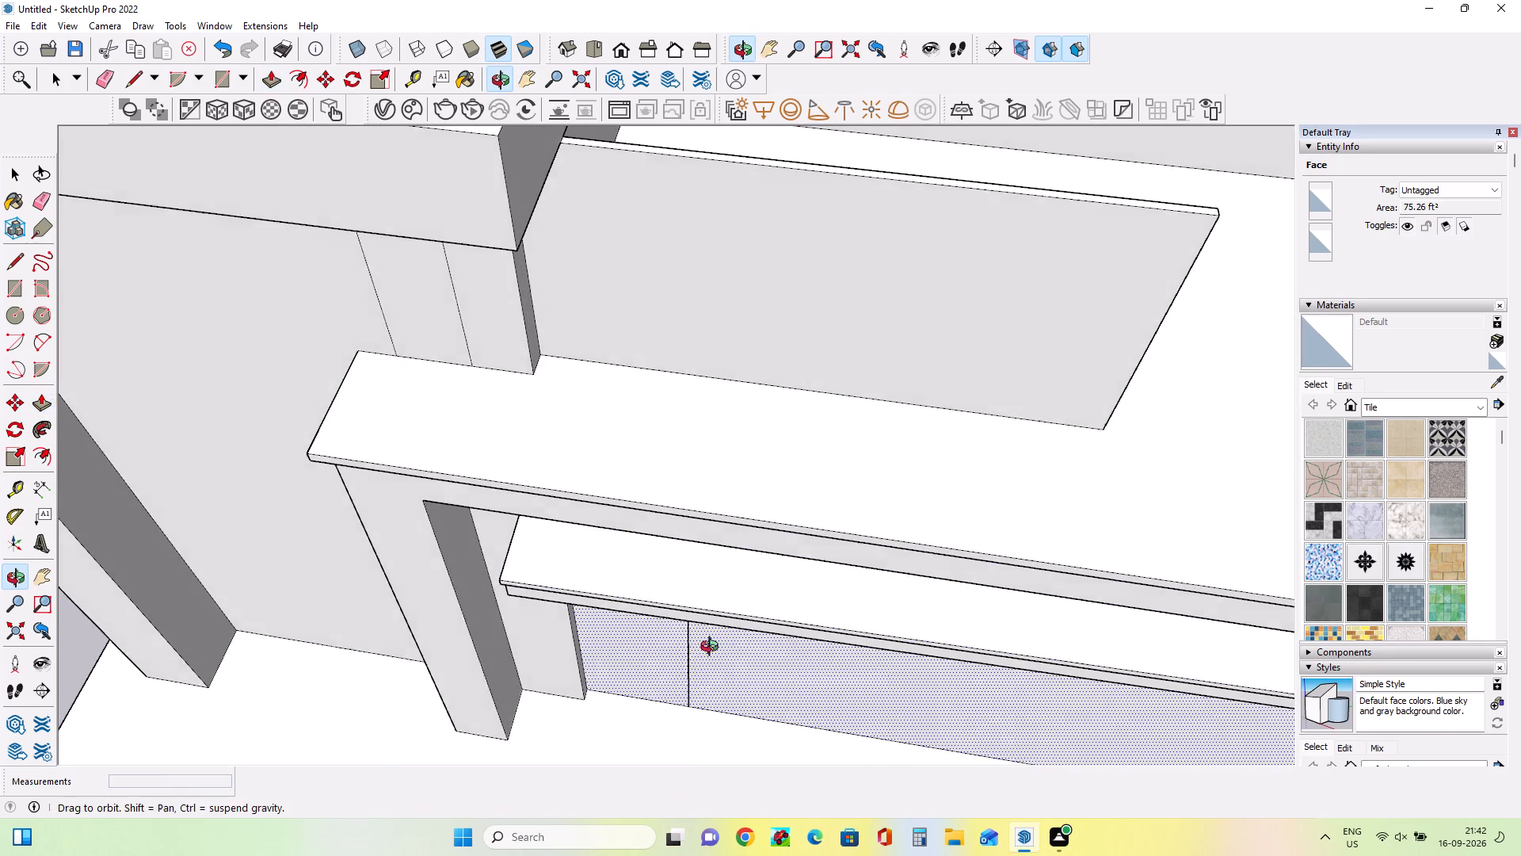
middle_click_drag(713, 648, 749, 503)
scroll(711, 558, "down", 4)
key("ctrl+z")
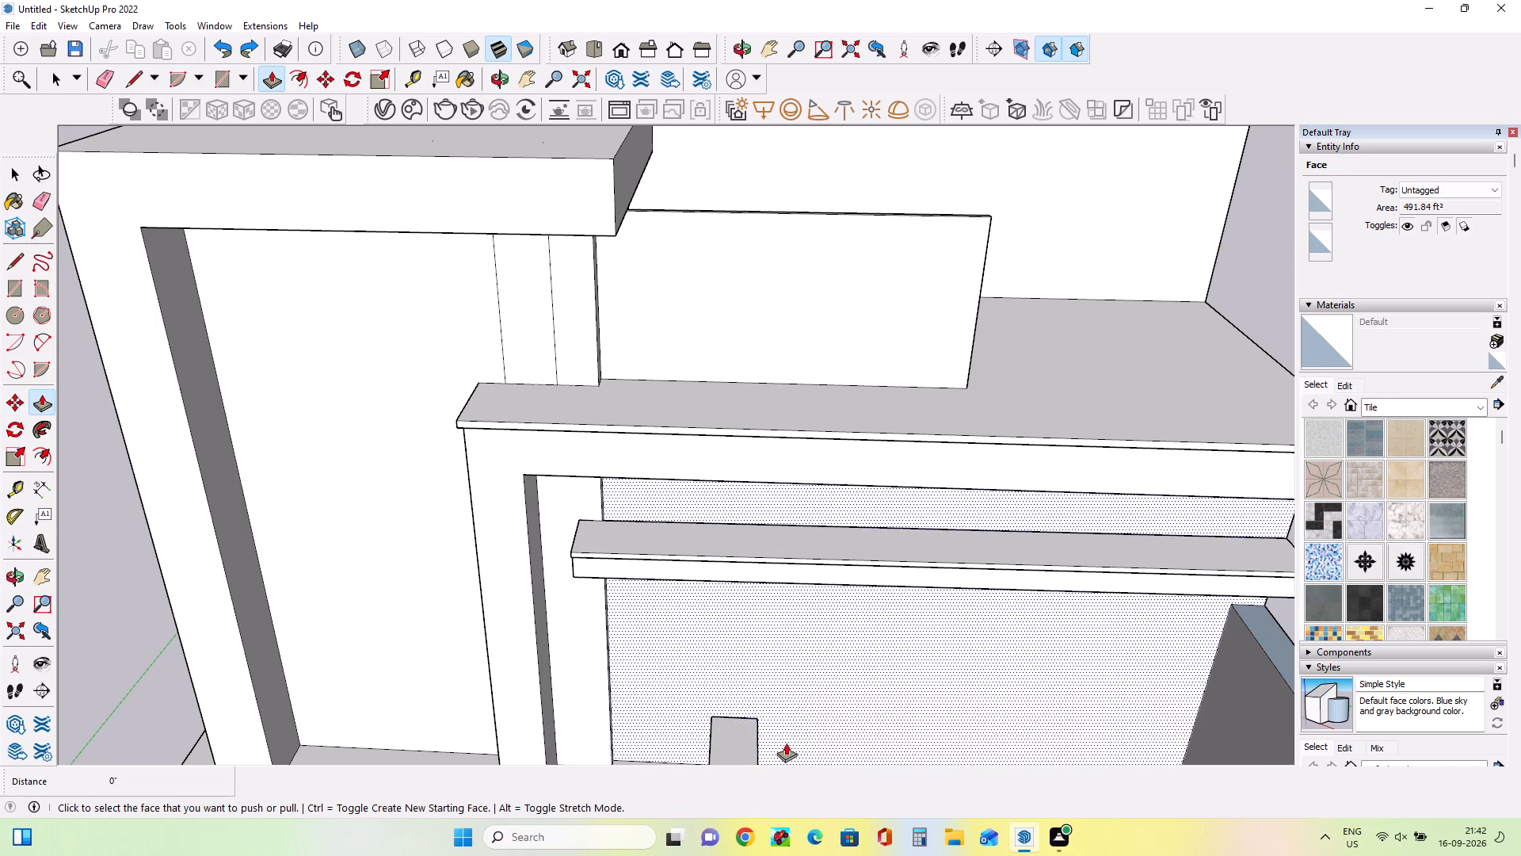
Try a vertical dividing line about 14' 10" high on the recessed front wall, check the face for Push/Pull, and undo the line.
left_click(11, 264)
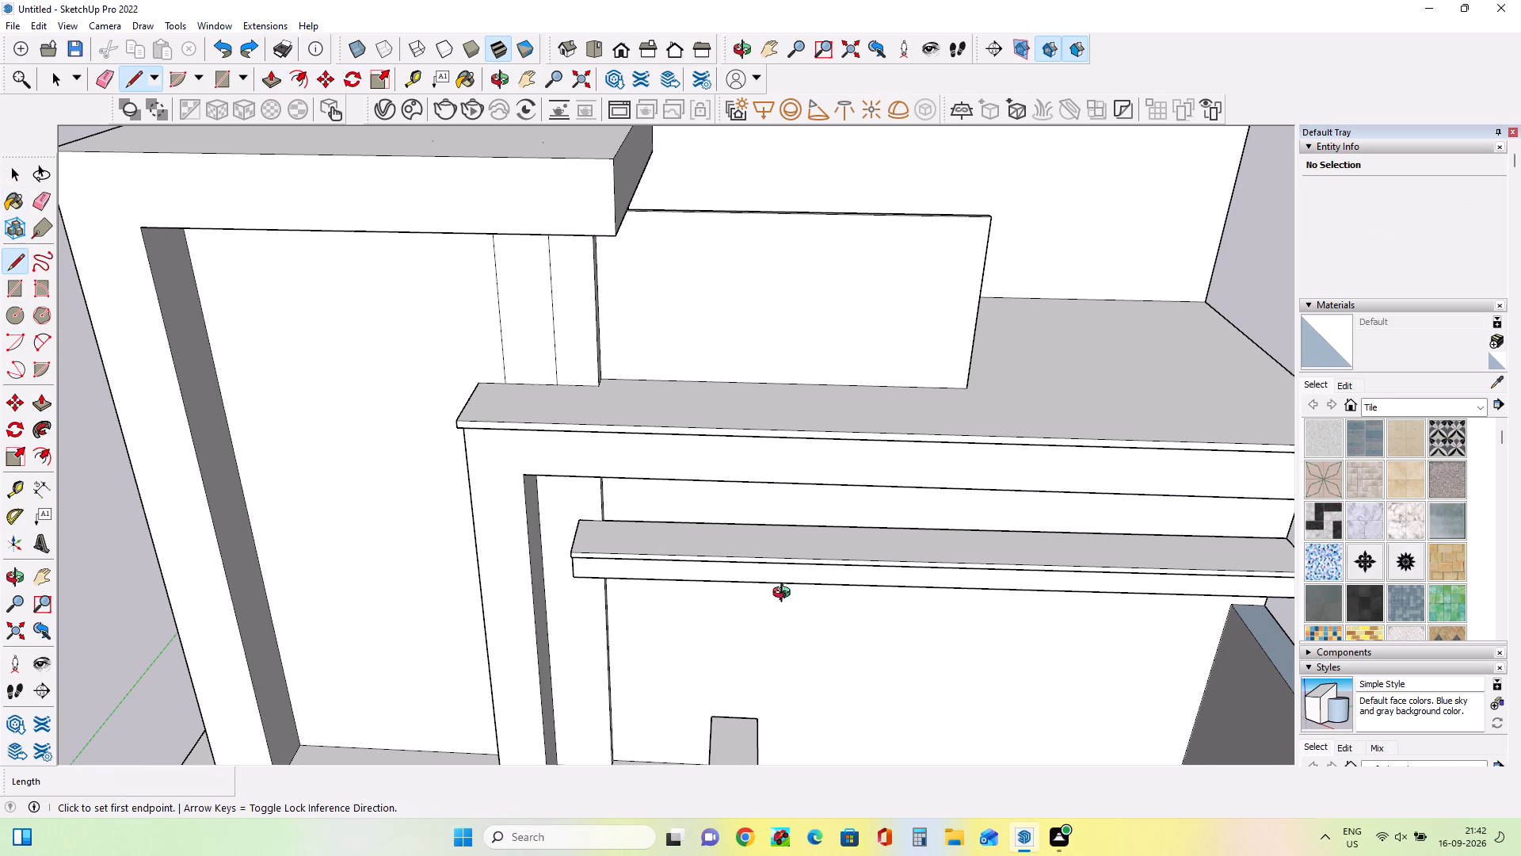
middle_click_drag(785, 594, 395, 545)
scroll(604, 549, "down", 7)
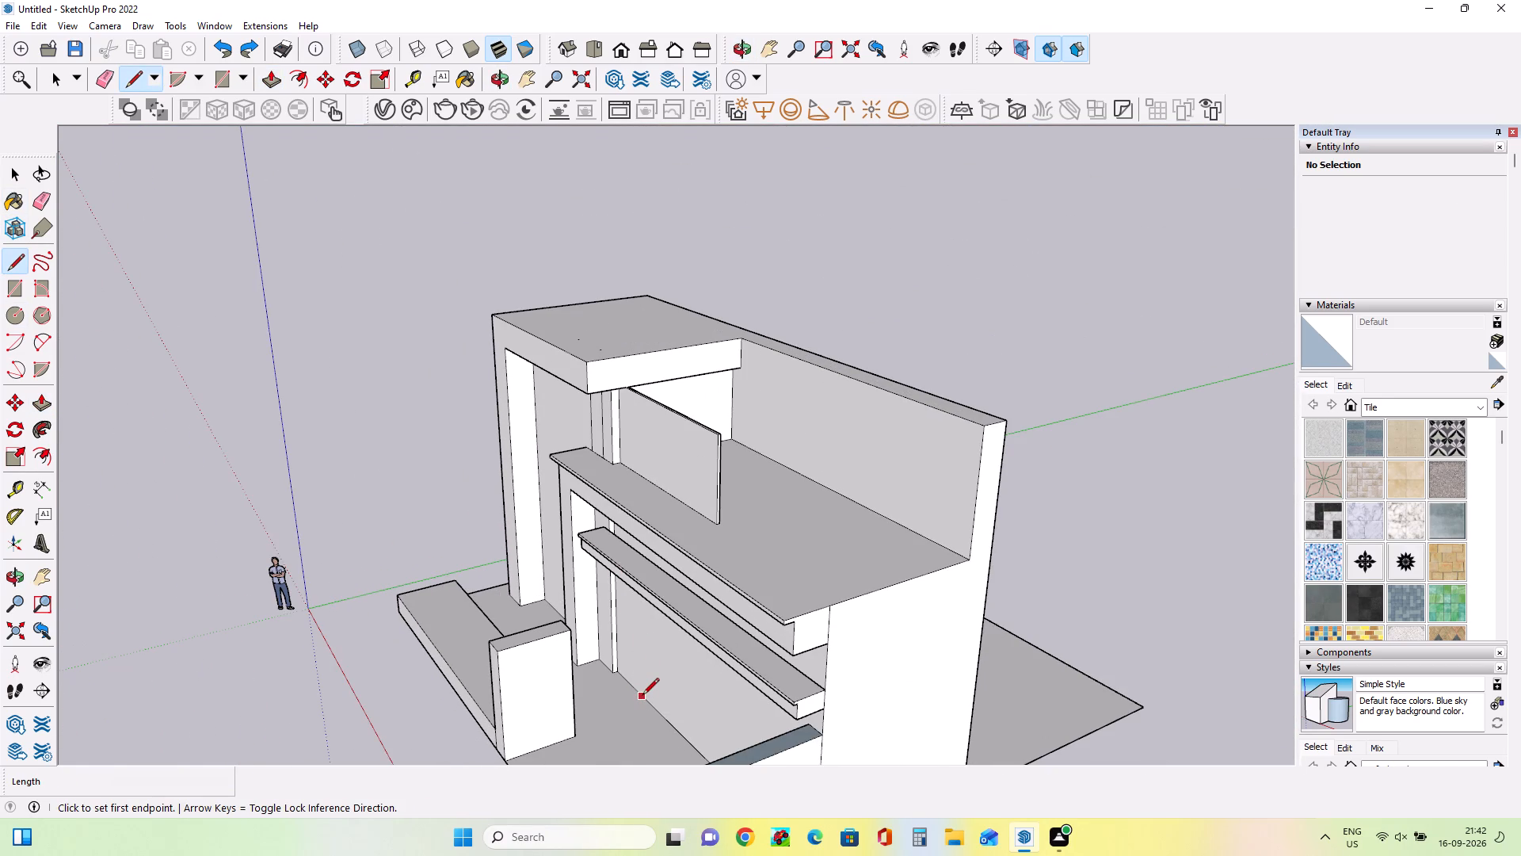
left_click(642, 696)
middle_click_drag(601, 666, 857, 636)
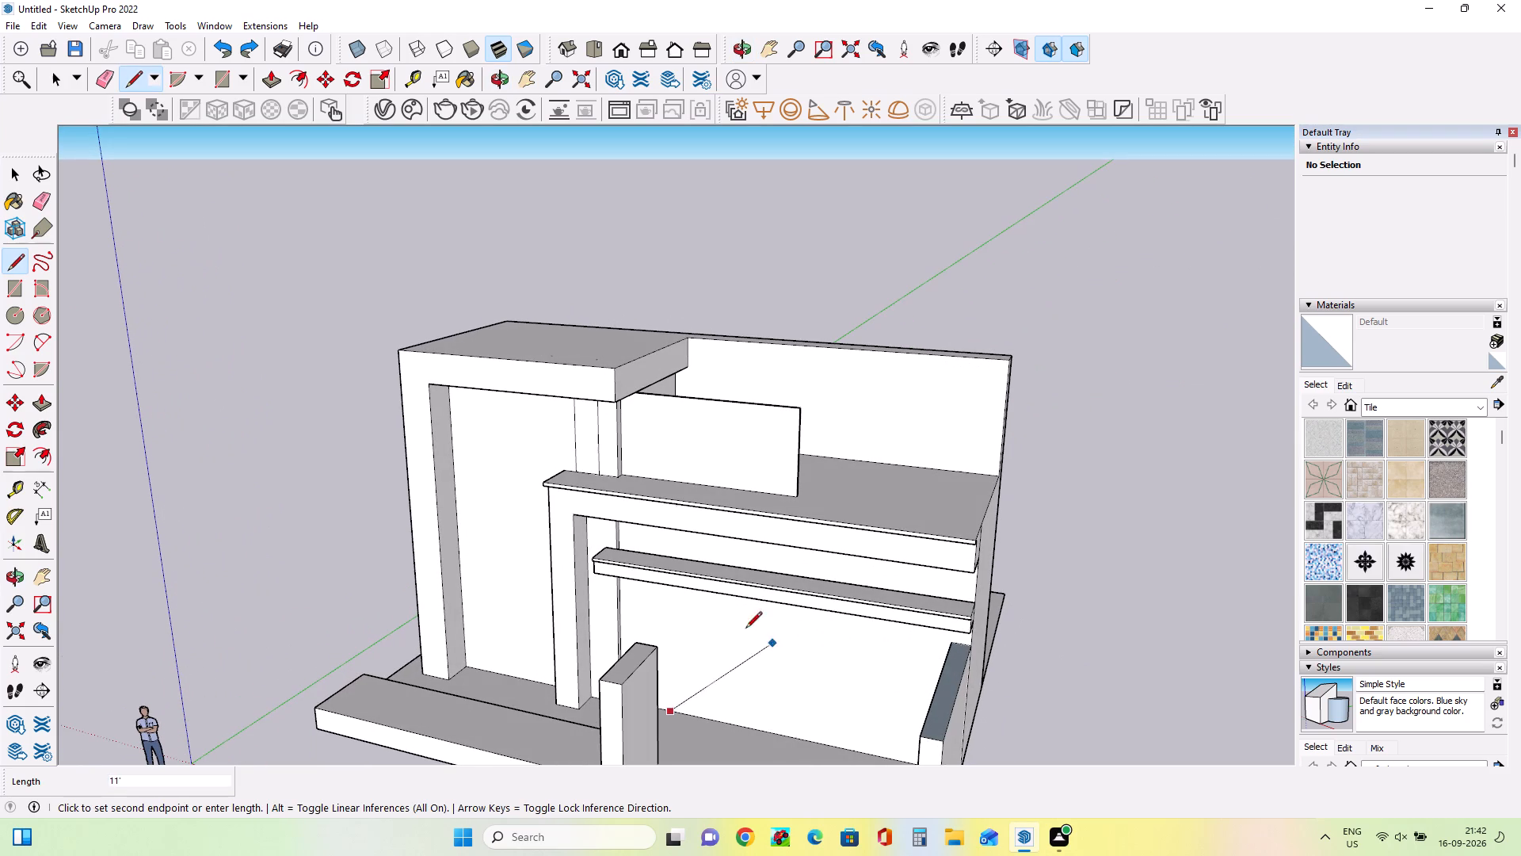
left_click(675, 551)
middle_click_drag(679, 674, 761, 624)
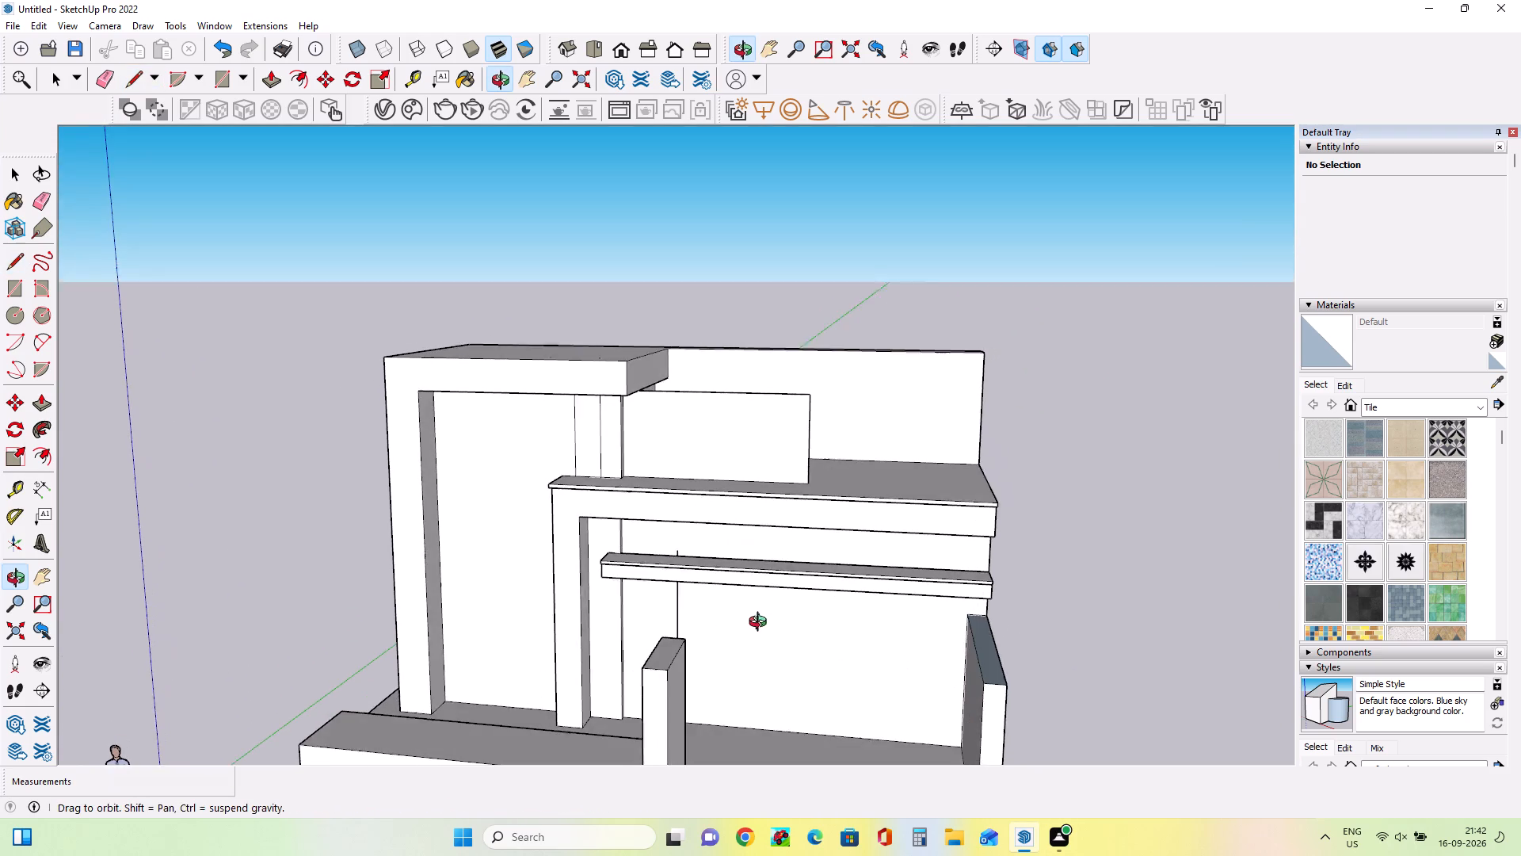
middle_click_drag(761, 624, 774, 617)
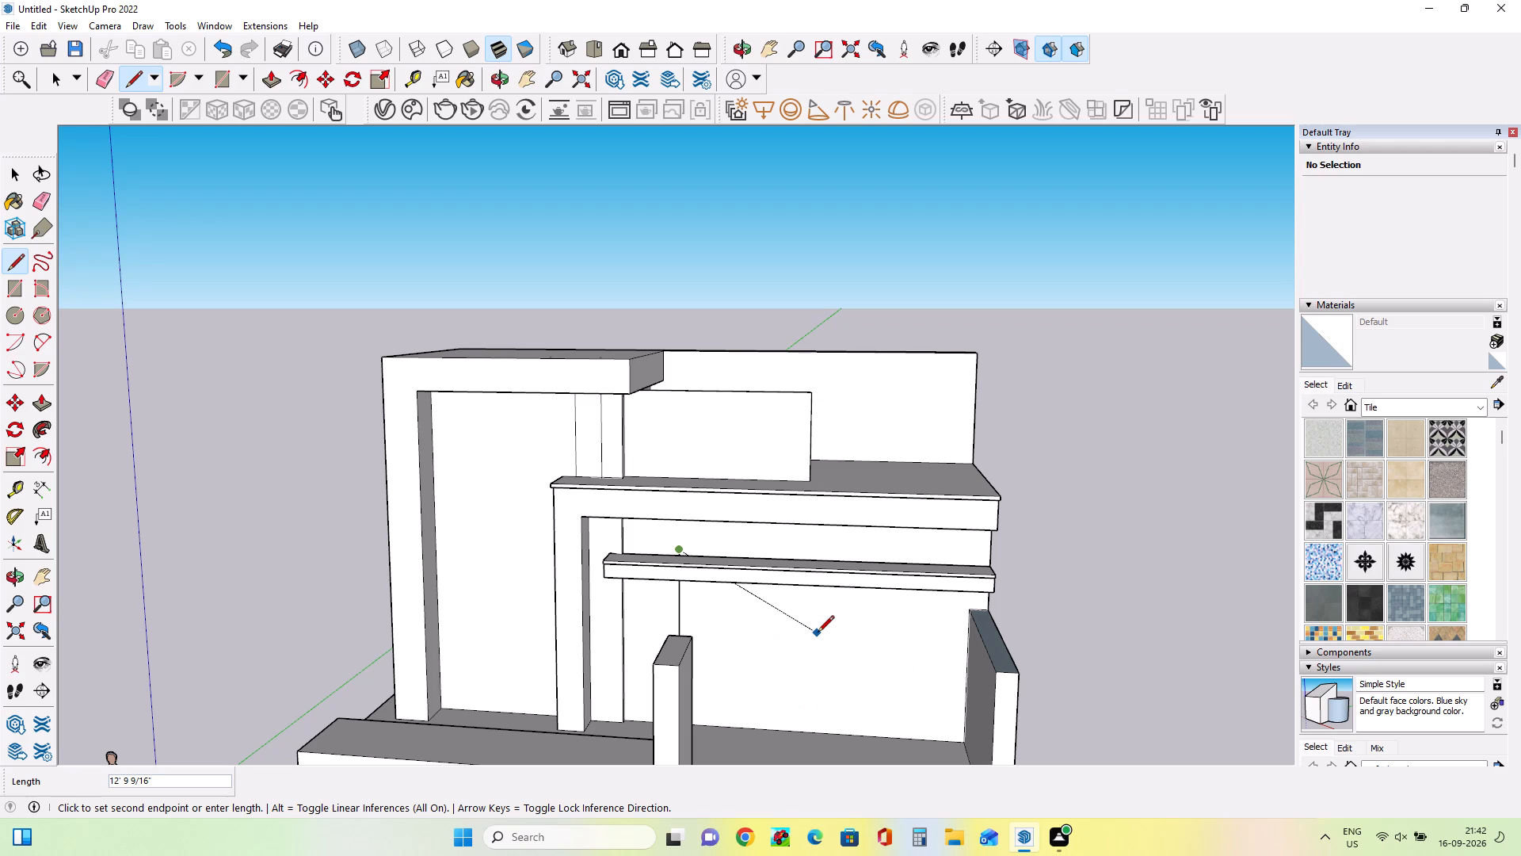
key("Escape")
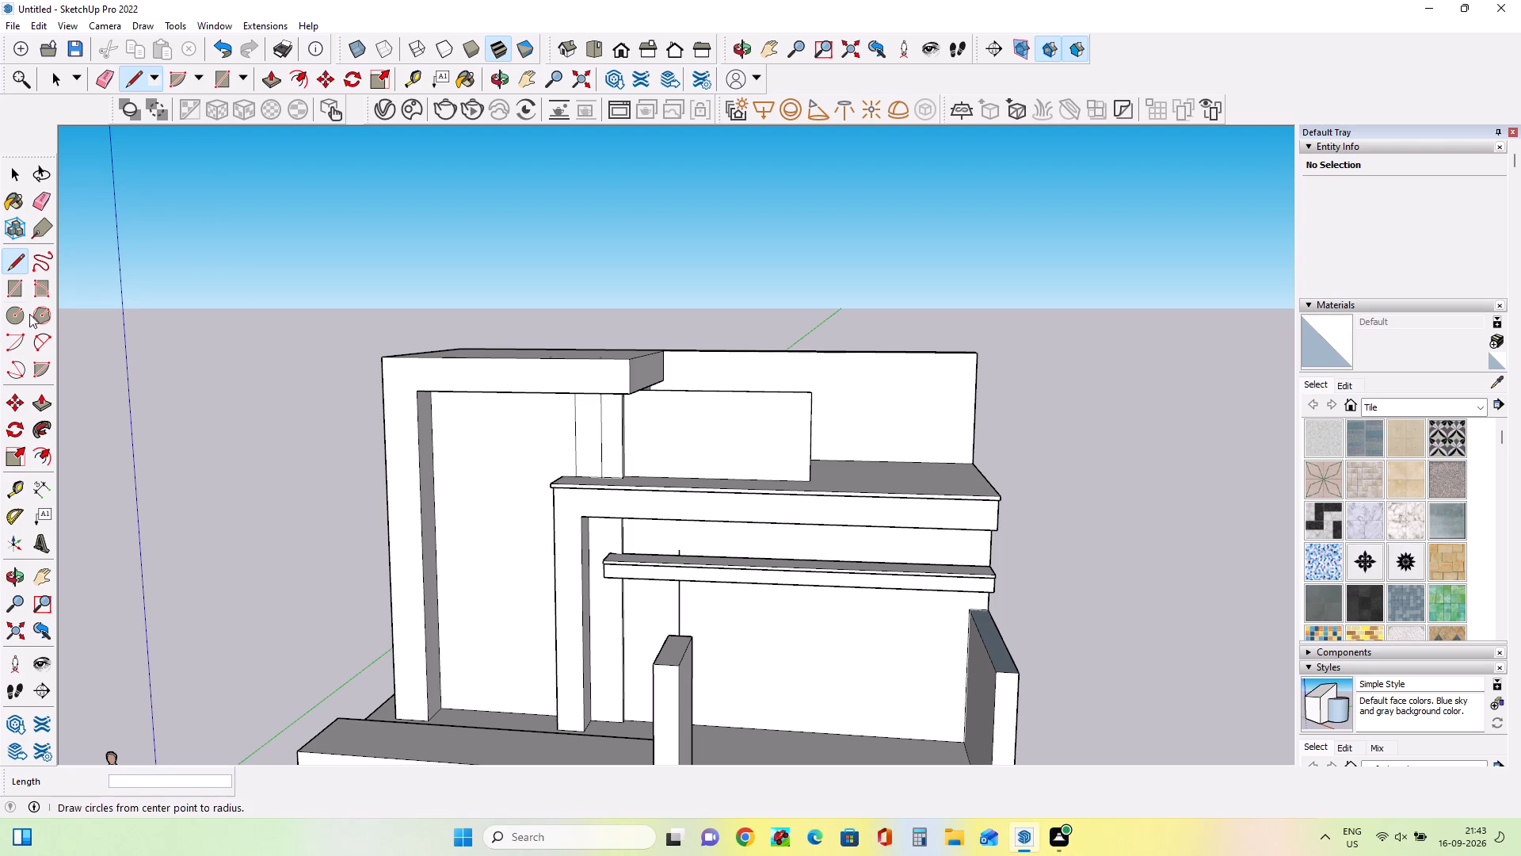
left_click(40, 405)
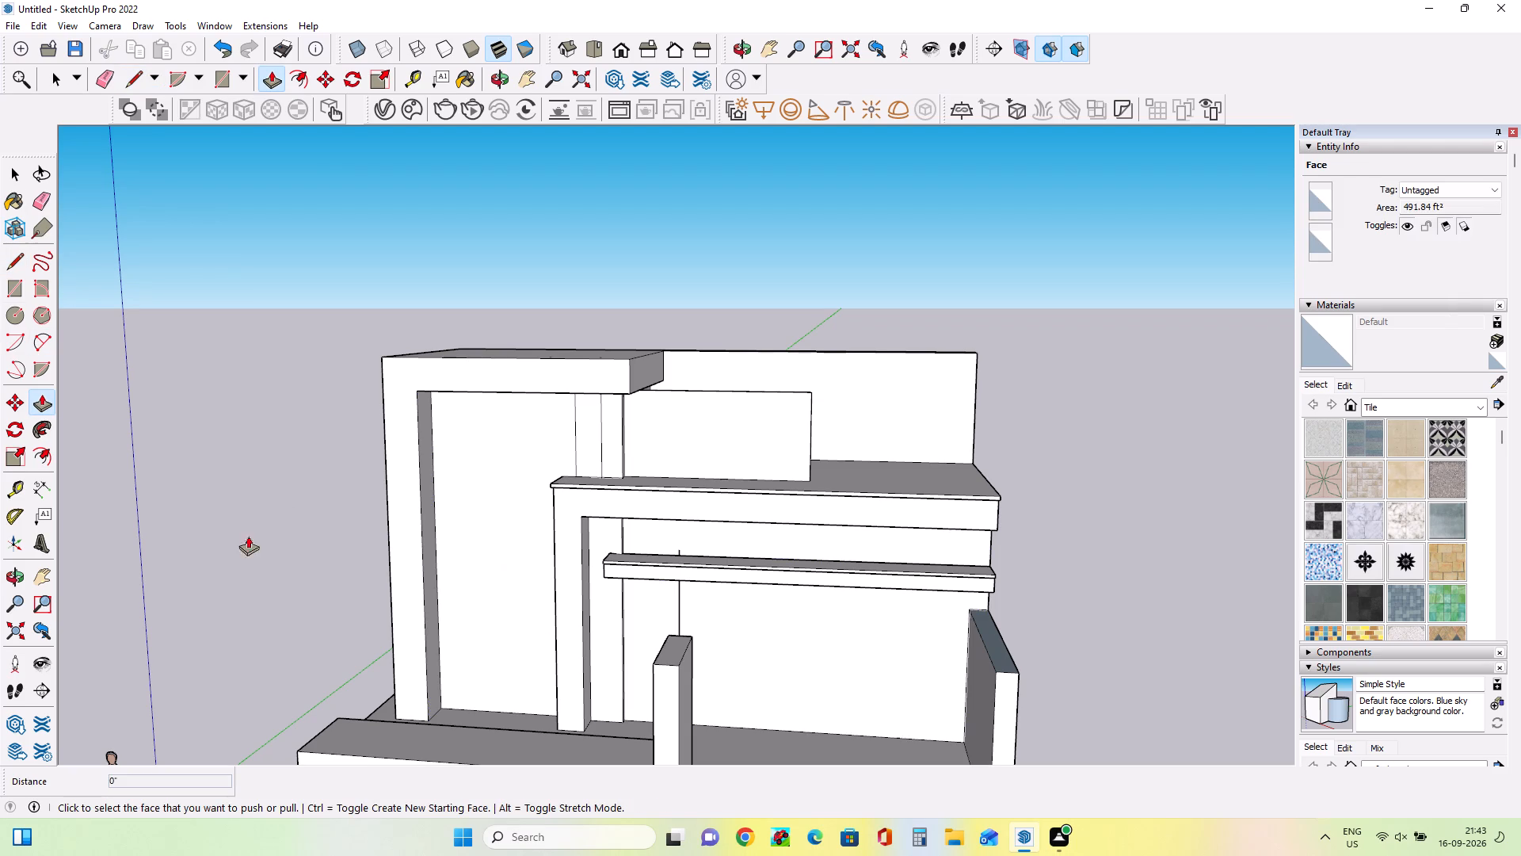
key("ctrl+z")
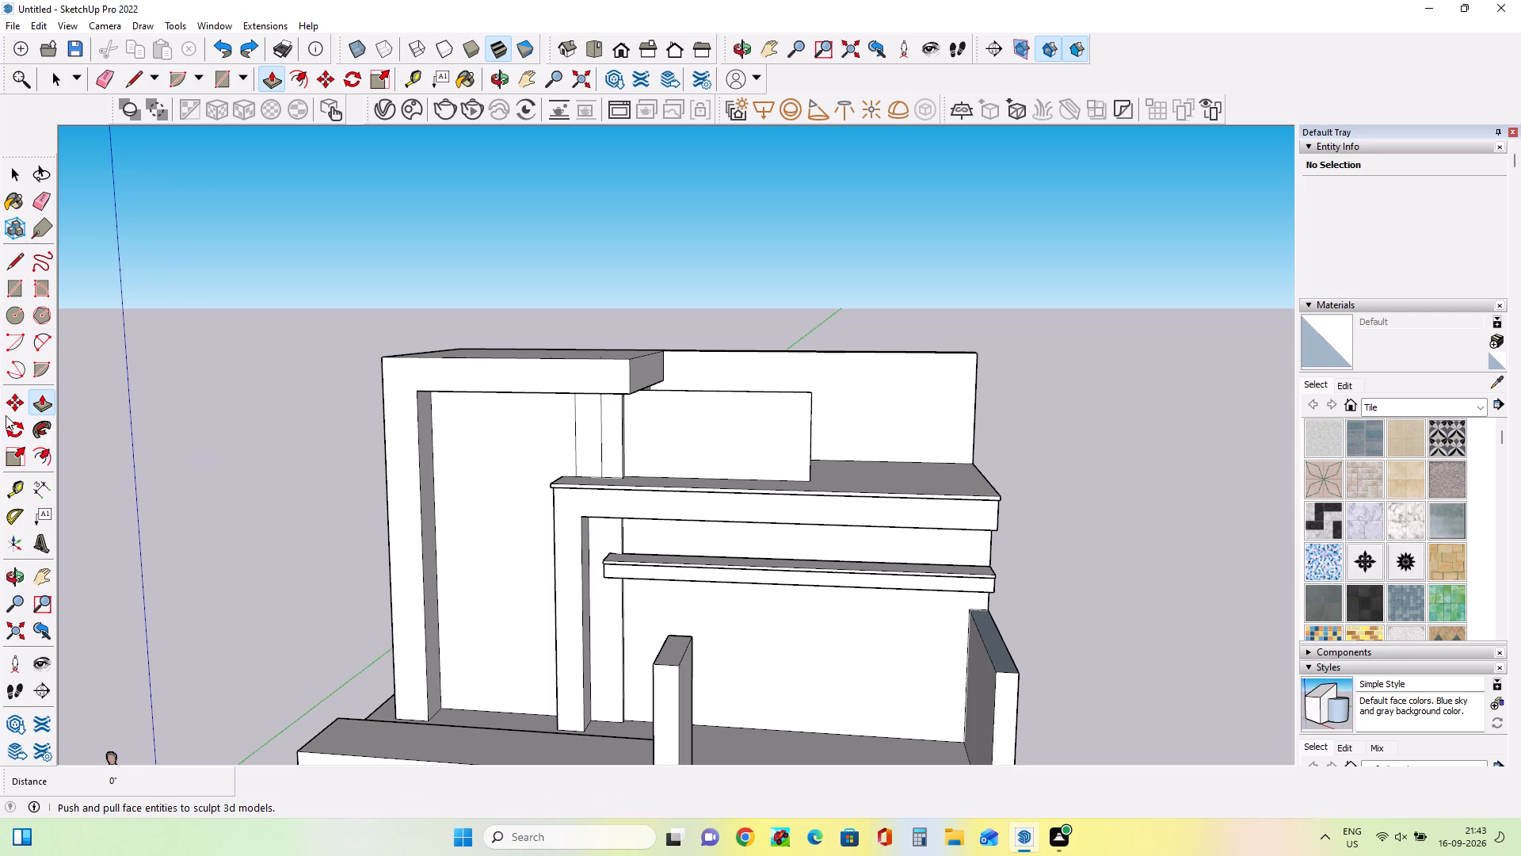
Draw a rectangle about 22' 5" by 14' 3" on the recessed front wall, from its base corner at the side wall to the canopy's rear edge.
double_click(18, 271)
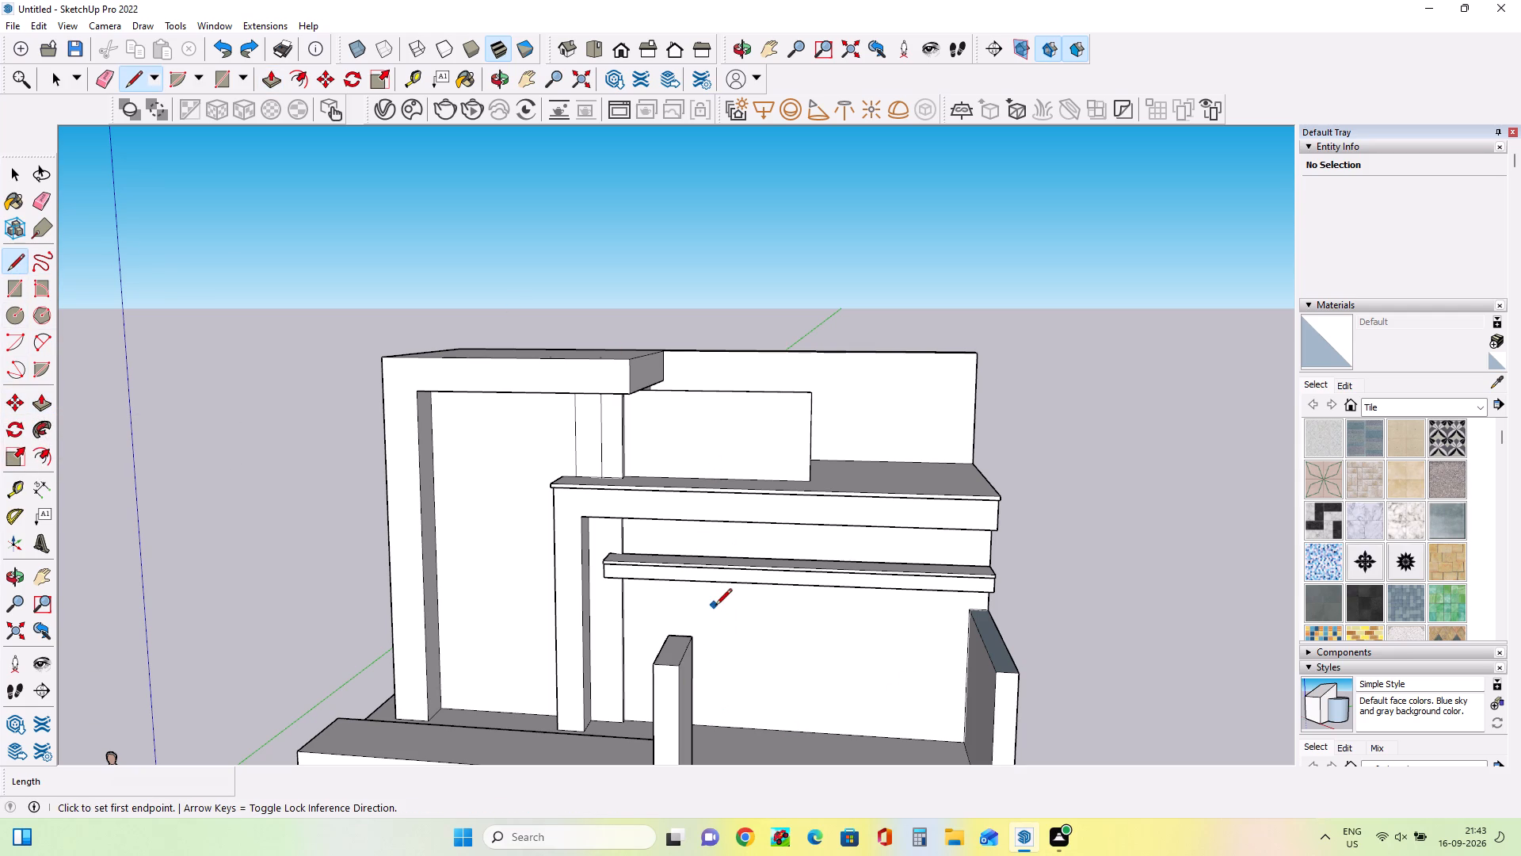
middle_click_drag(715, 606, 761, 594)
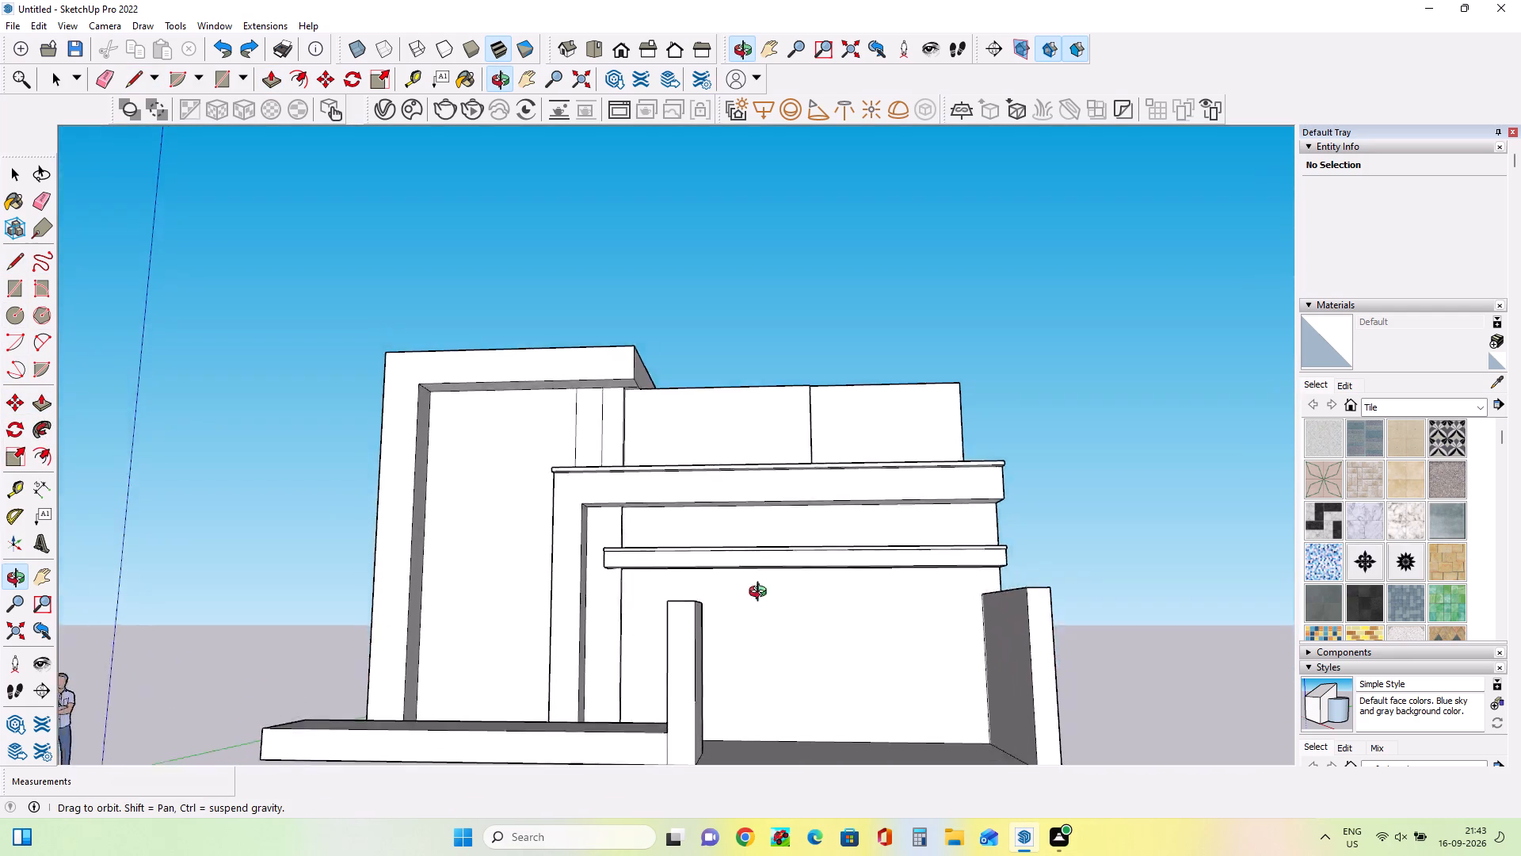
middle_click_drag(761, 594, 789, 727)
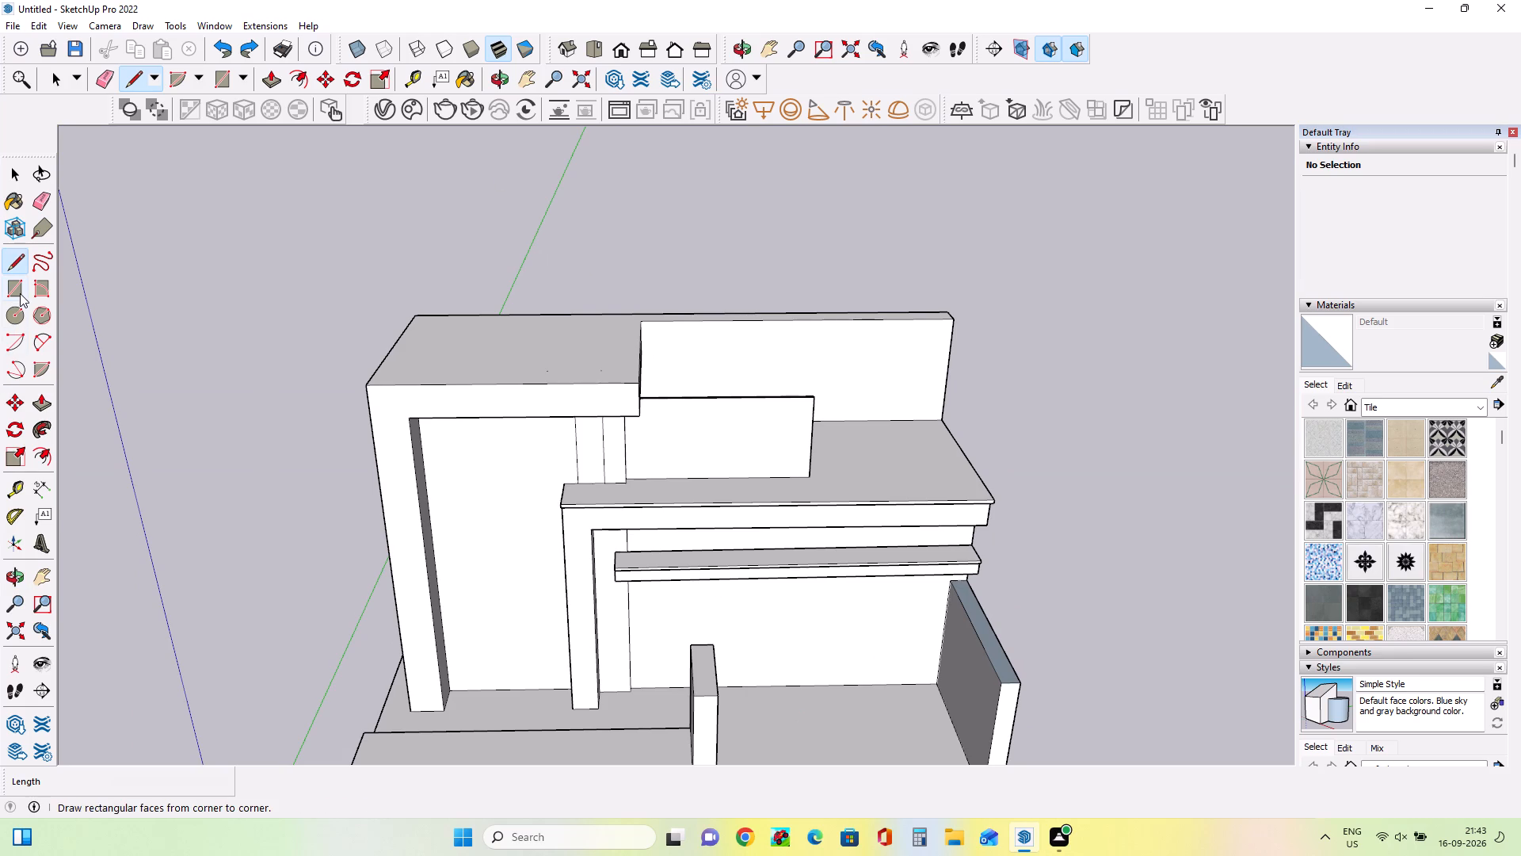
left_click(16, 291)
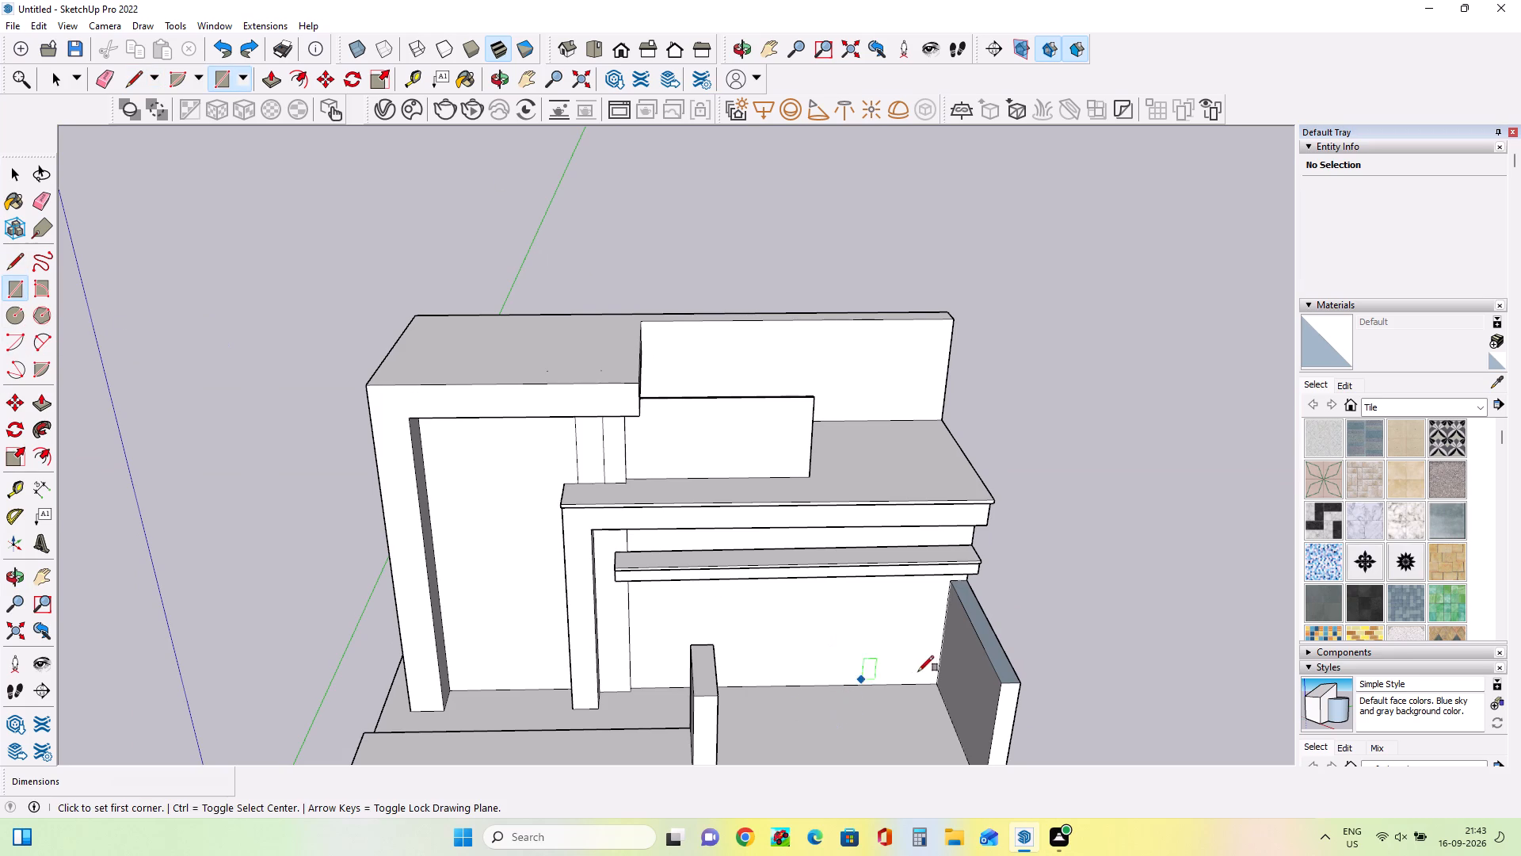
left_click(935, 678)
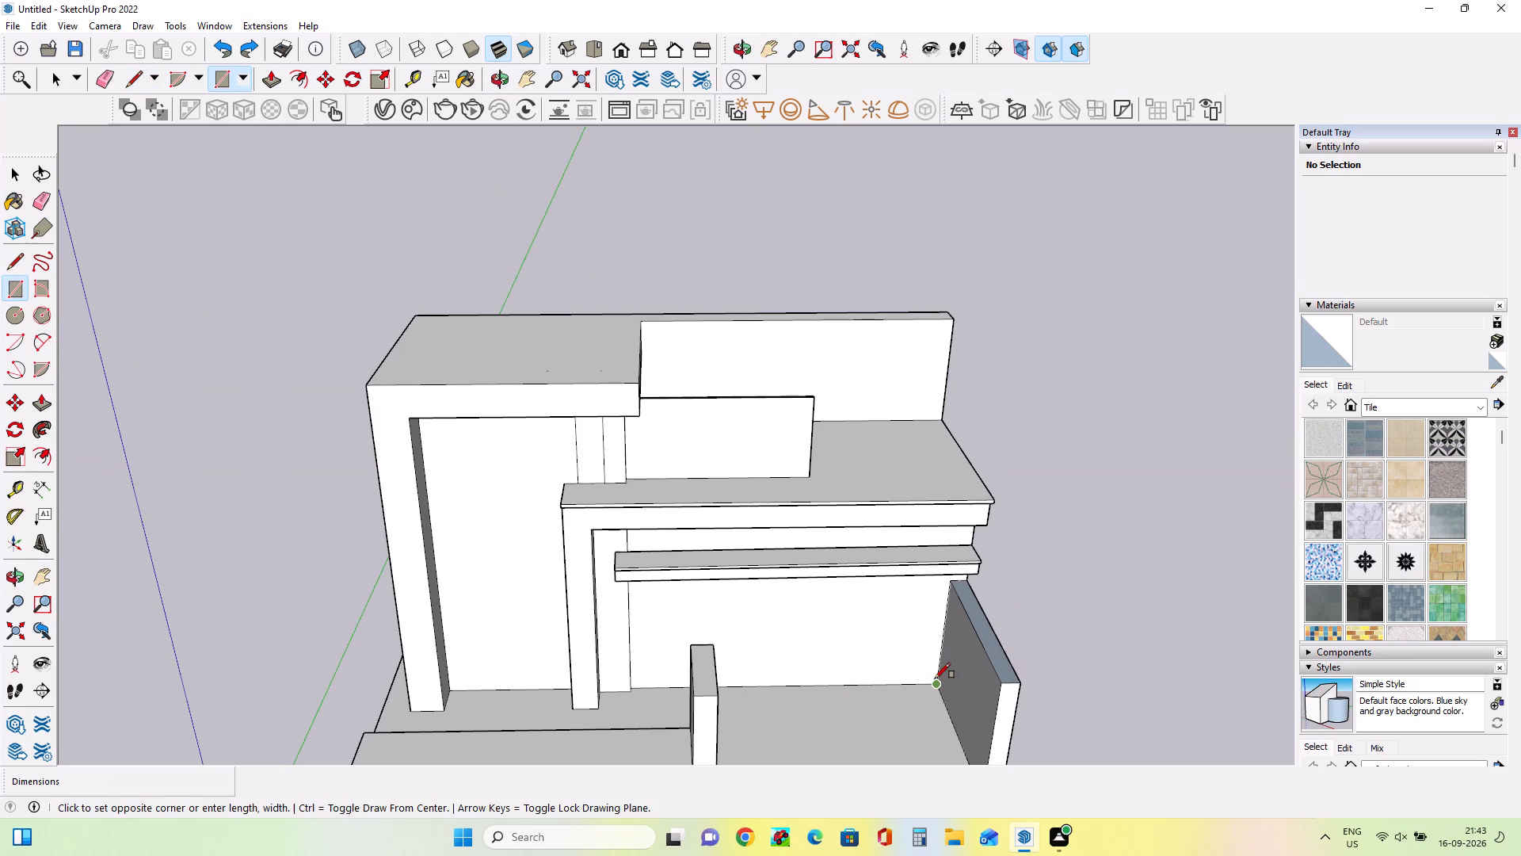
left_click(686, 549)
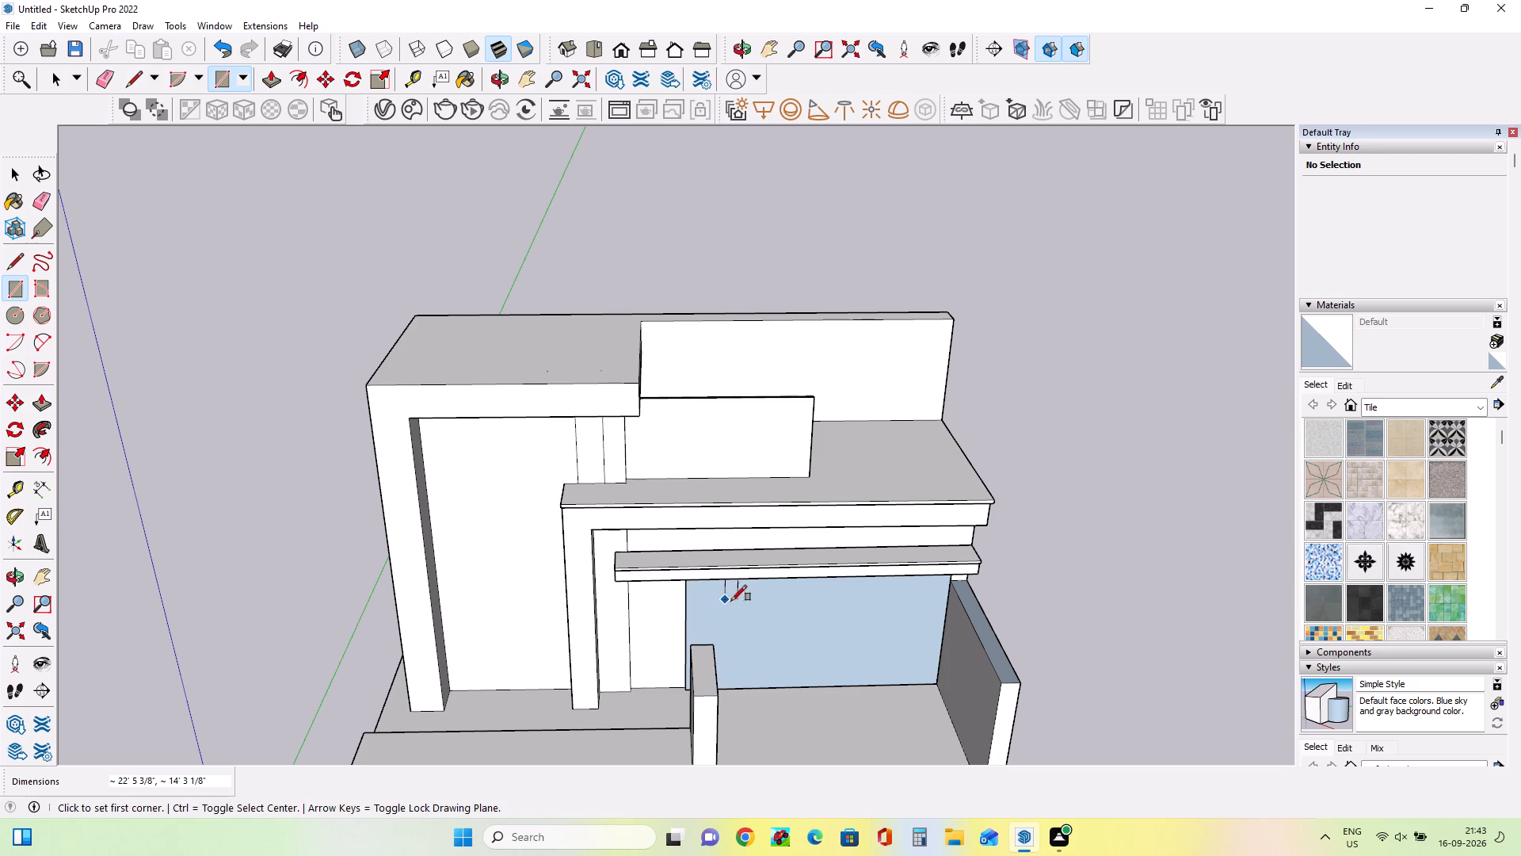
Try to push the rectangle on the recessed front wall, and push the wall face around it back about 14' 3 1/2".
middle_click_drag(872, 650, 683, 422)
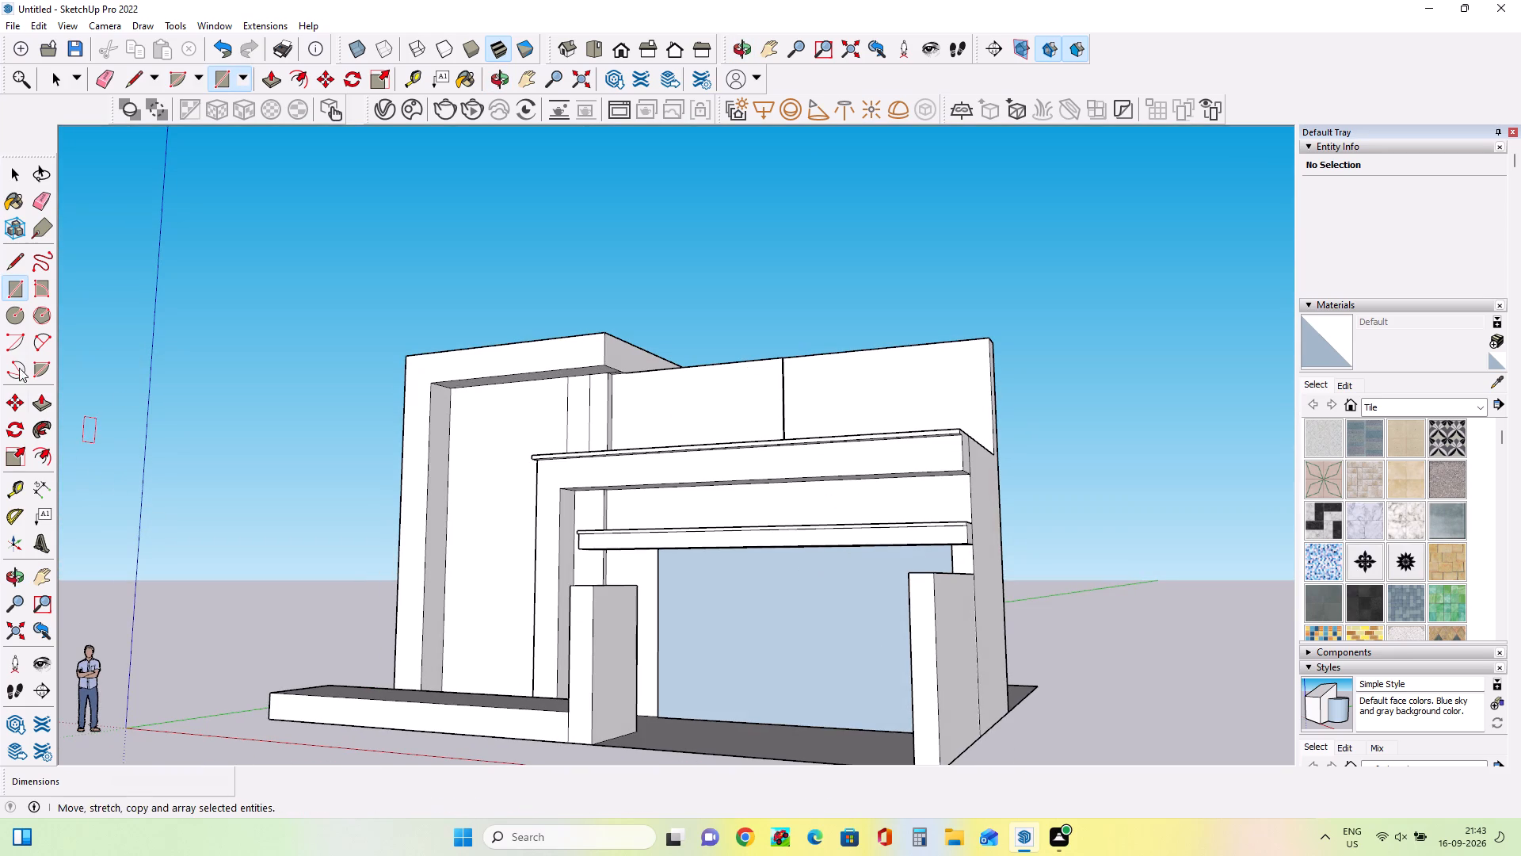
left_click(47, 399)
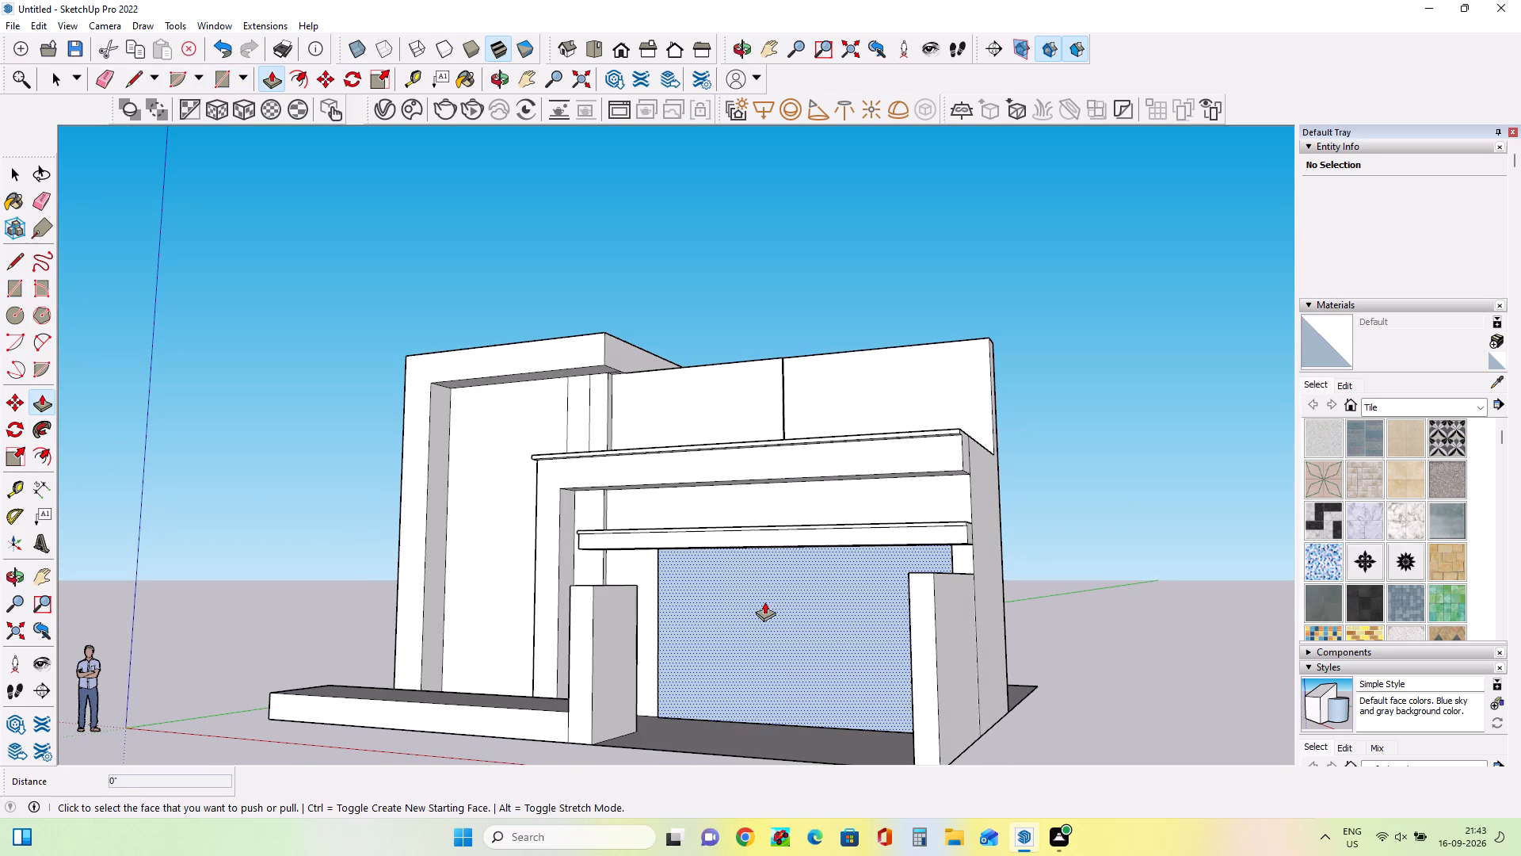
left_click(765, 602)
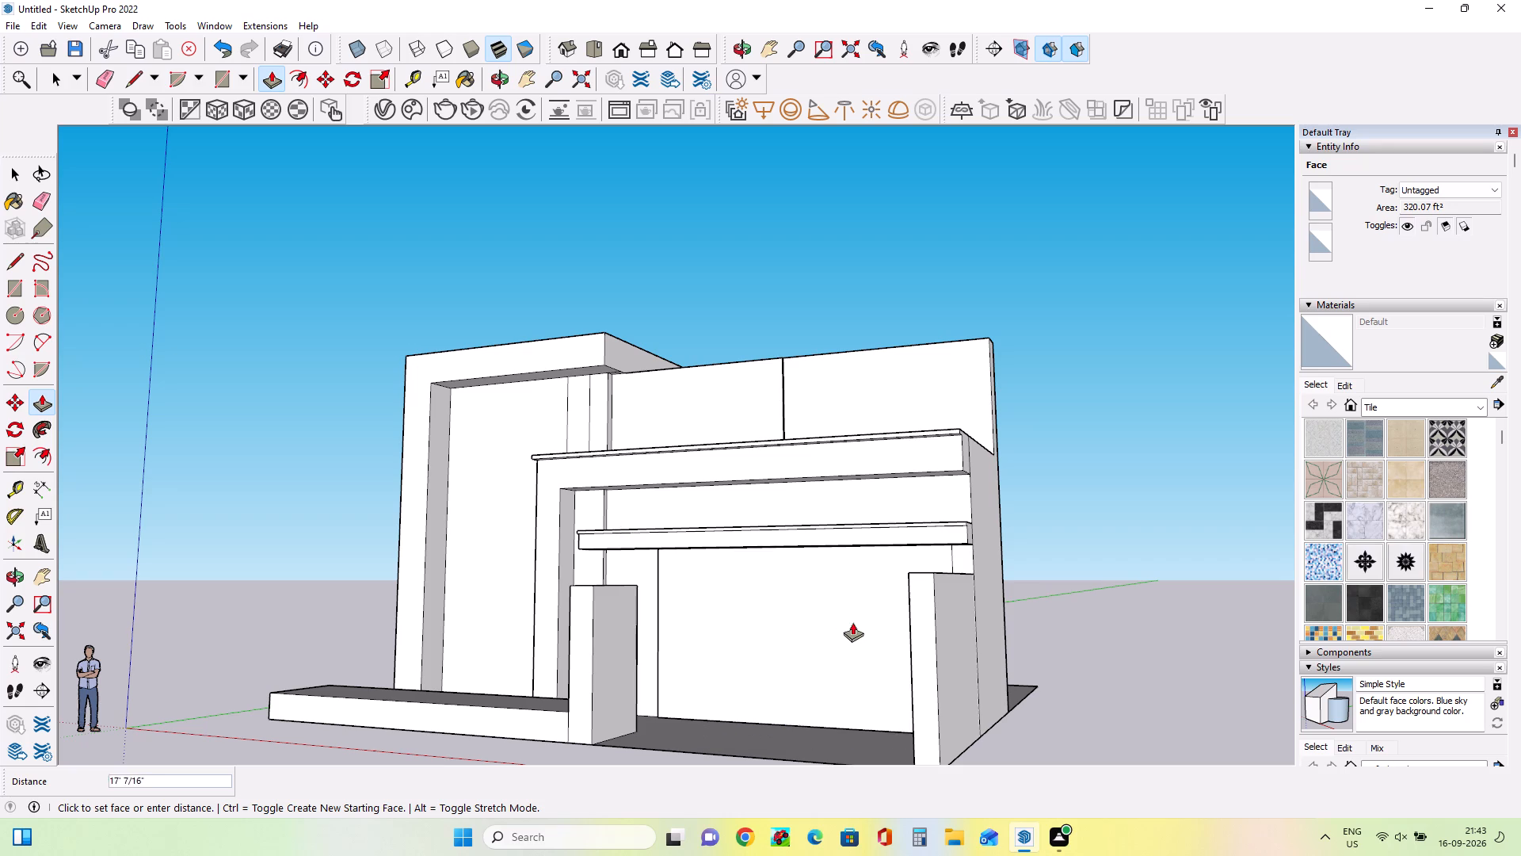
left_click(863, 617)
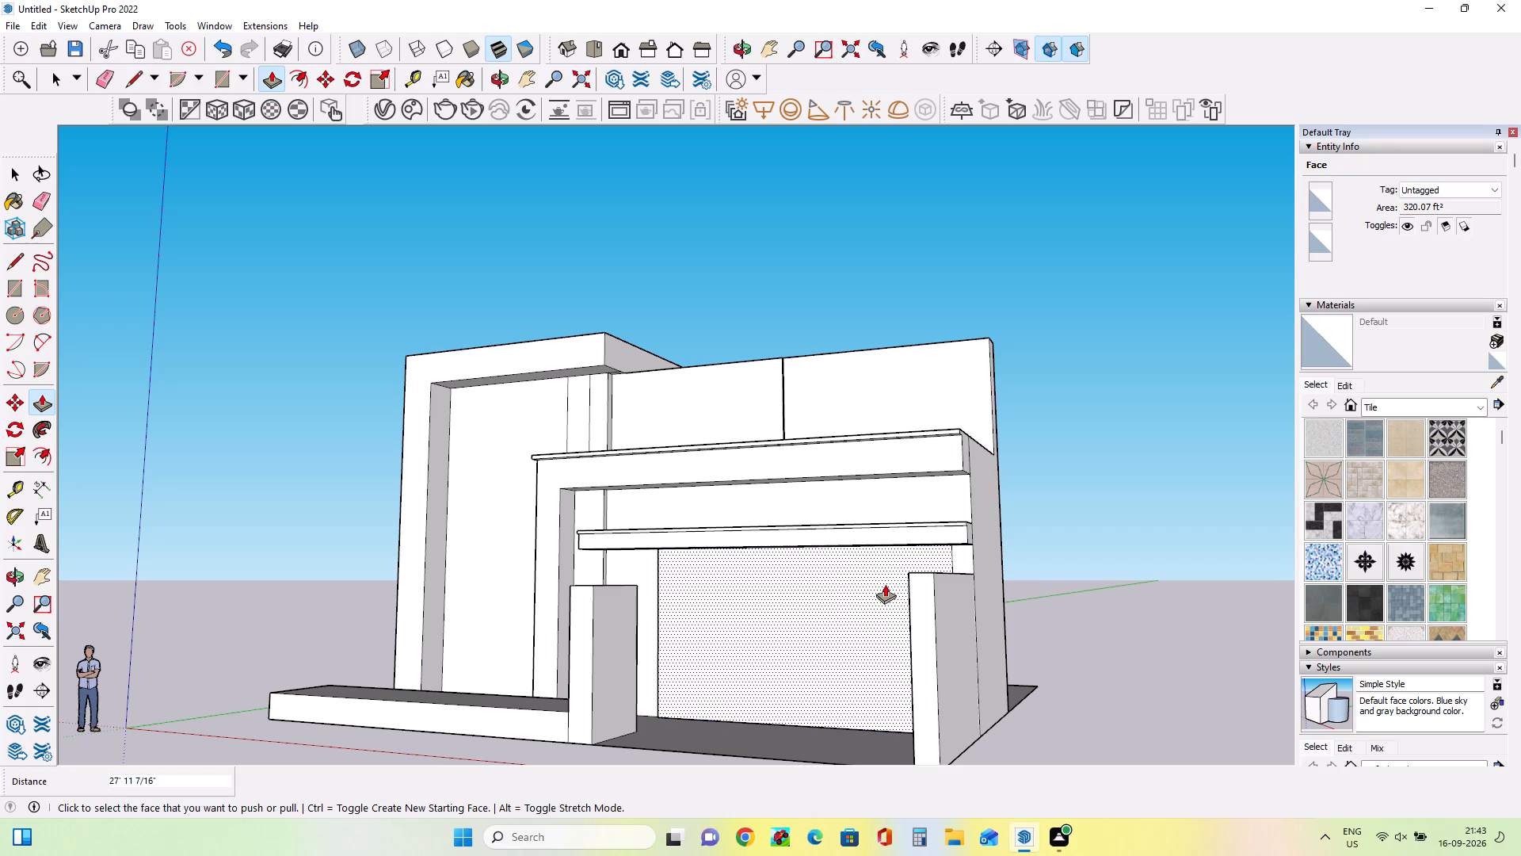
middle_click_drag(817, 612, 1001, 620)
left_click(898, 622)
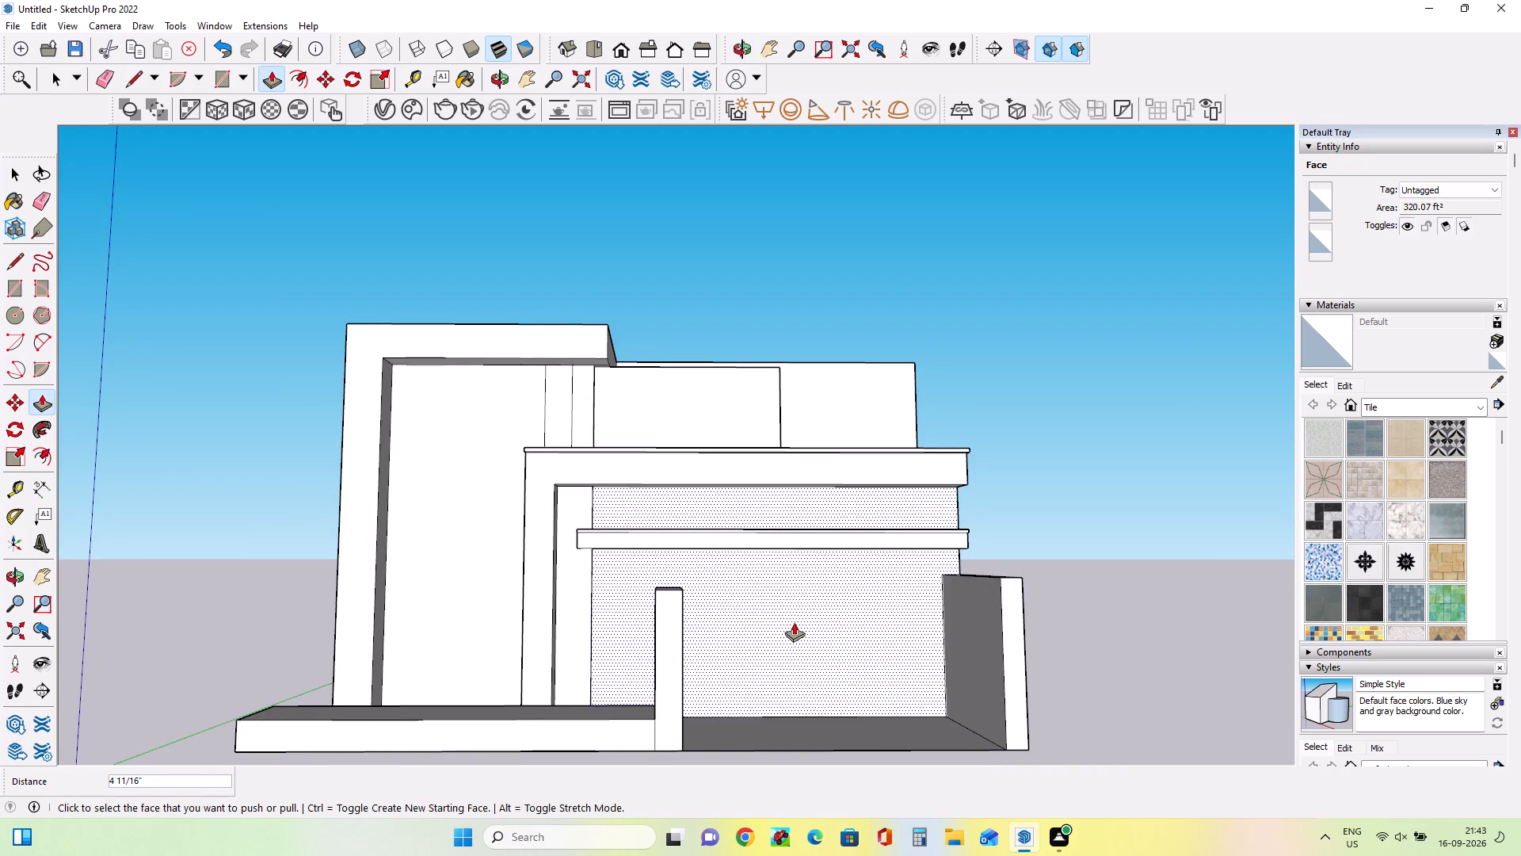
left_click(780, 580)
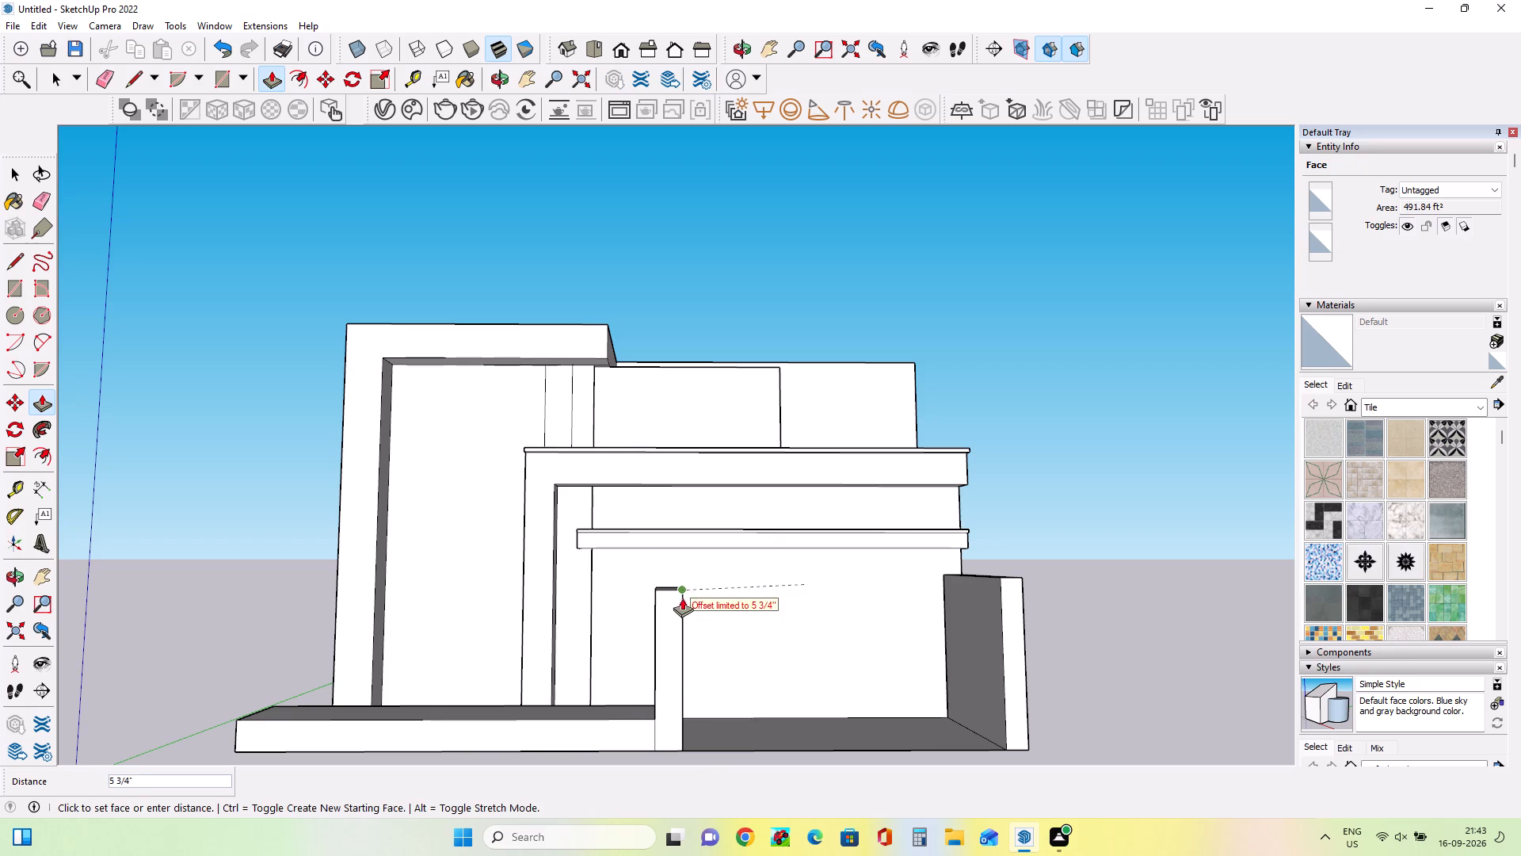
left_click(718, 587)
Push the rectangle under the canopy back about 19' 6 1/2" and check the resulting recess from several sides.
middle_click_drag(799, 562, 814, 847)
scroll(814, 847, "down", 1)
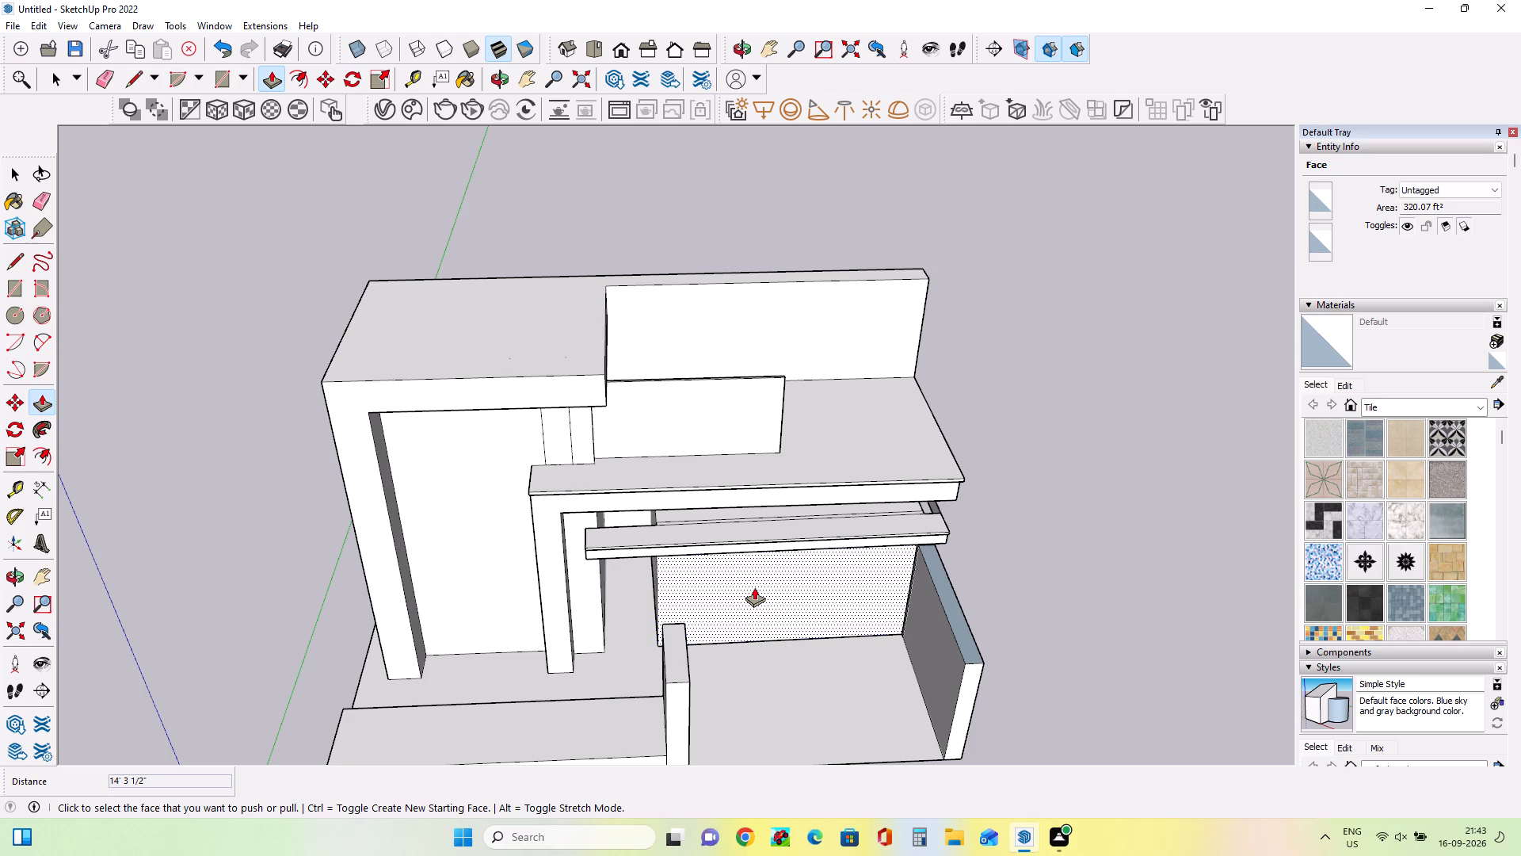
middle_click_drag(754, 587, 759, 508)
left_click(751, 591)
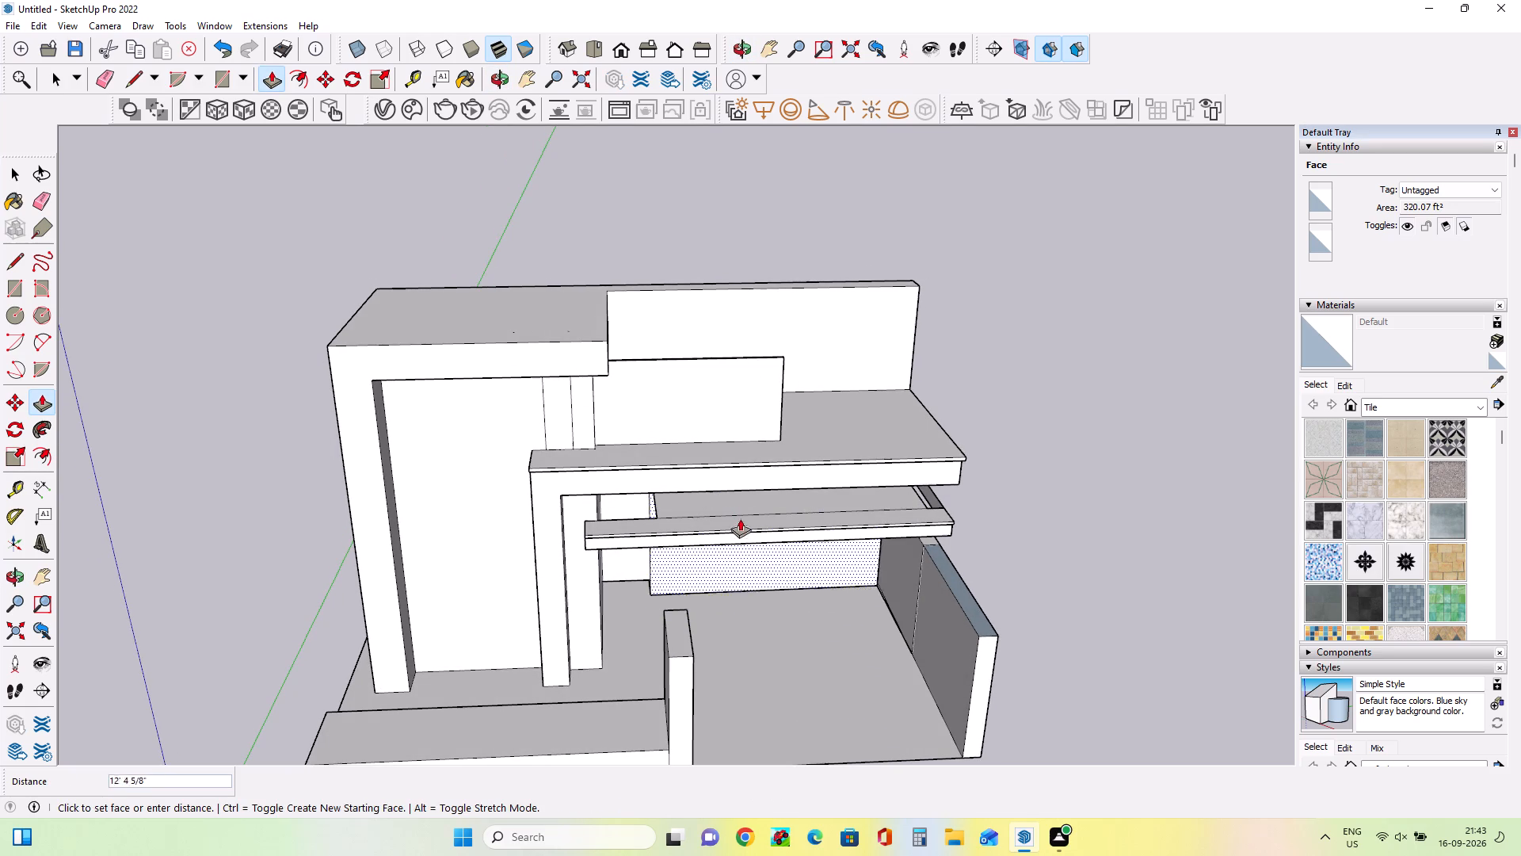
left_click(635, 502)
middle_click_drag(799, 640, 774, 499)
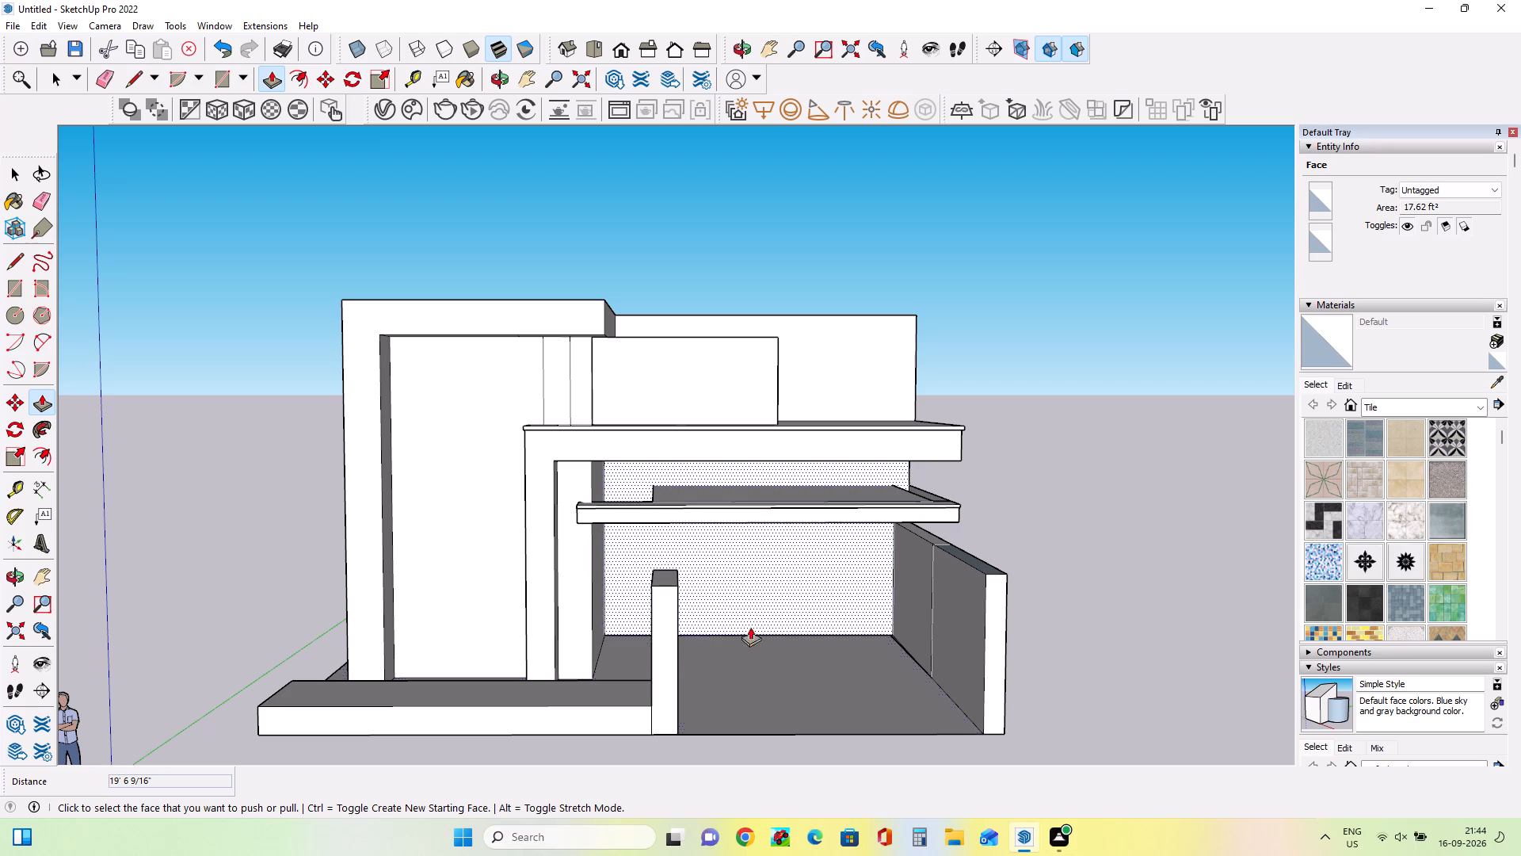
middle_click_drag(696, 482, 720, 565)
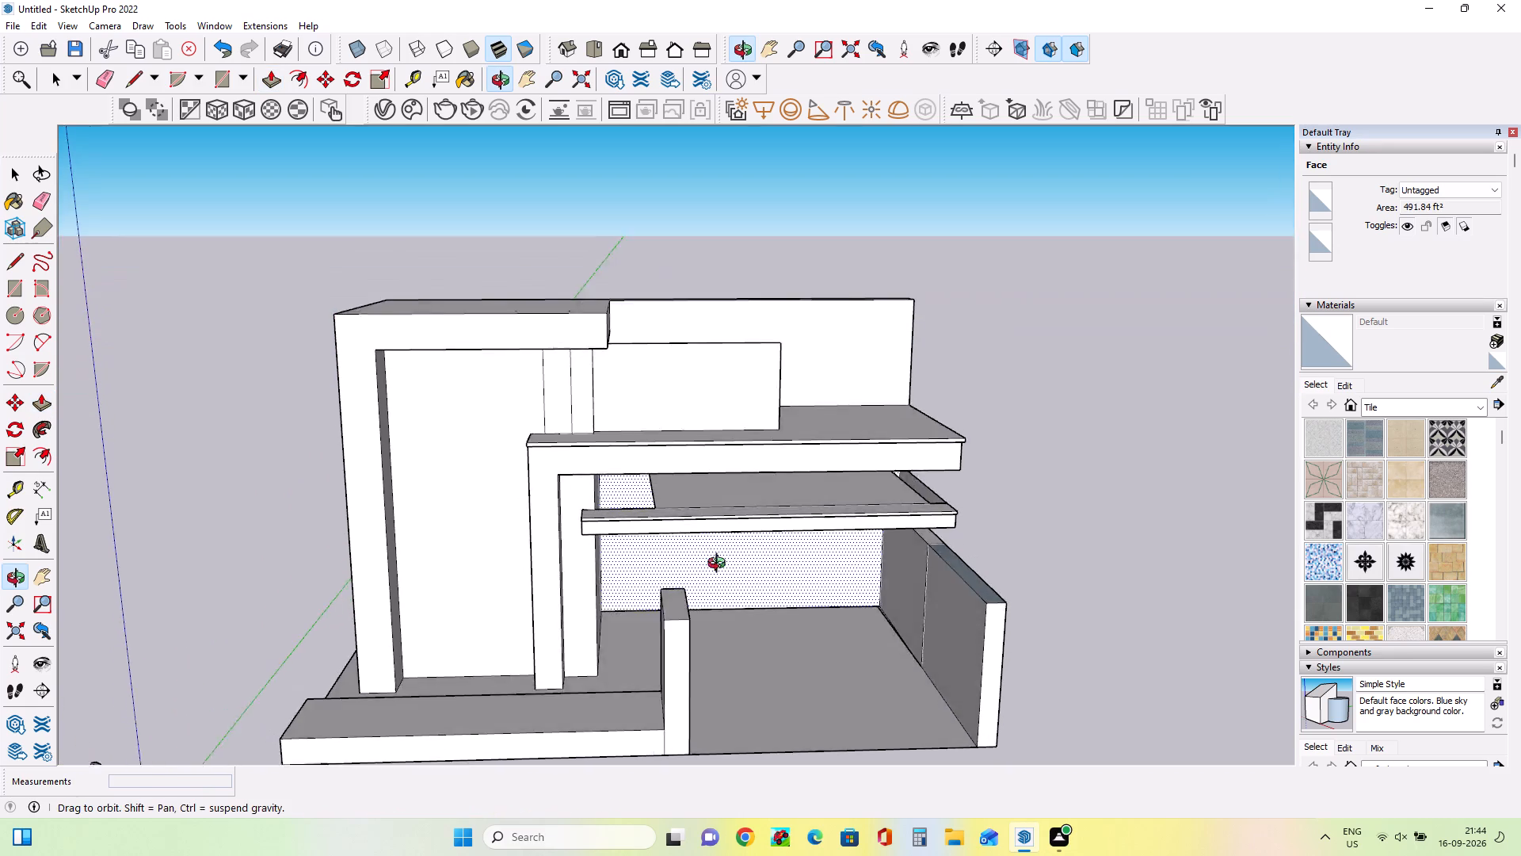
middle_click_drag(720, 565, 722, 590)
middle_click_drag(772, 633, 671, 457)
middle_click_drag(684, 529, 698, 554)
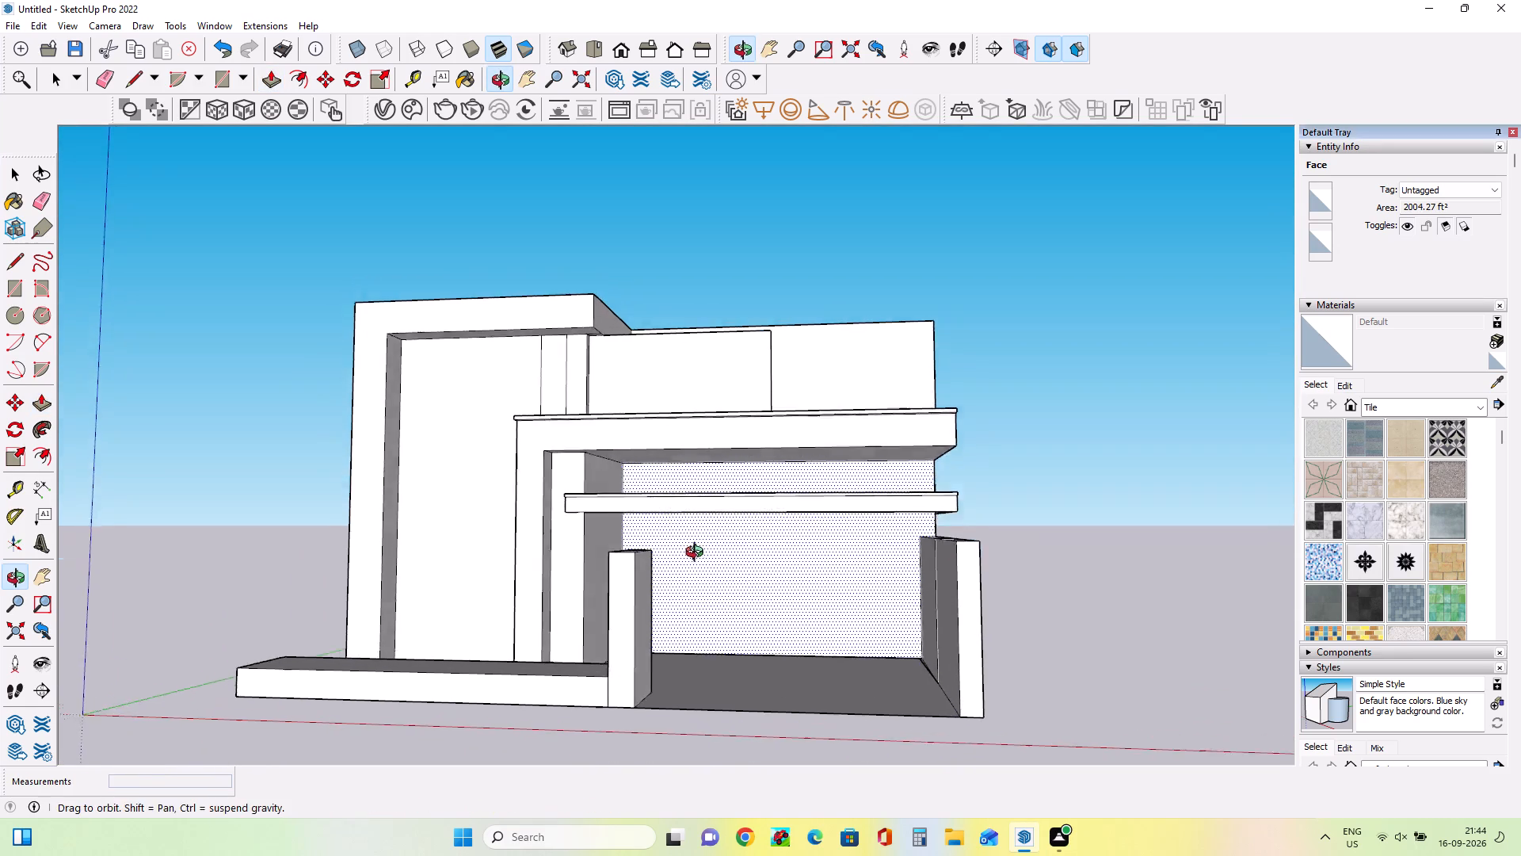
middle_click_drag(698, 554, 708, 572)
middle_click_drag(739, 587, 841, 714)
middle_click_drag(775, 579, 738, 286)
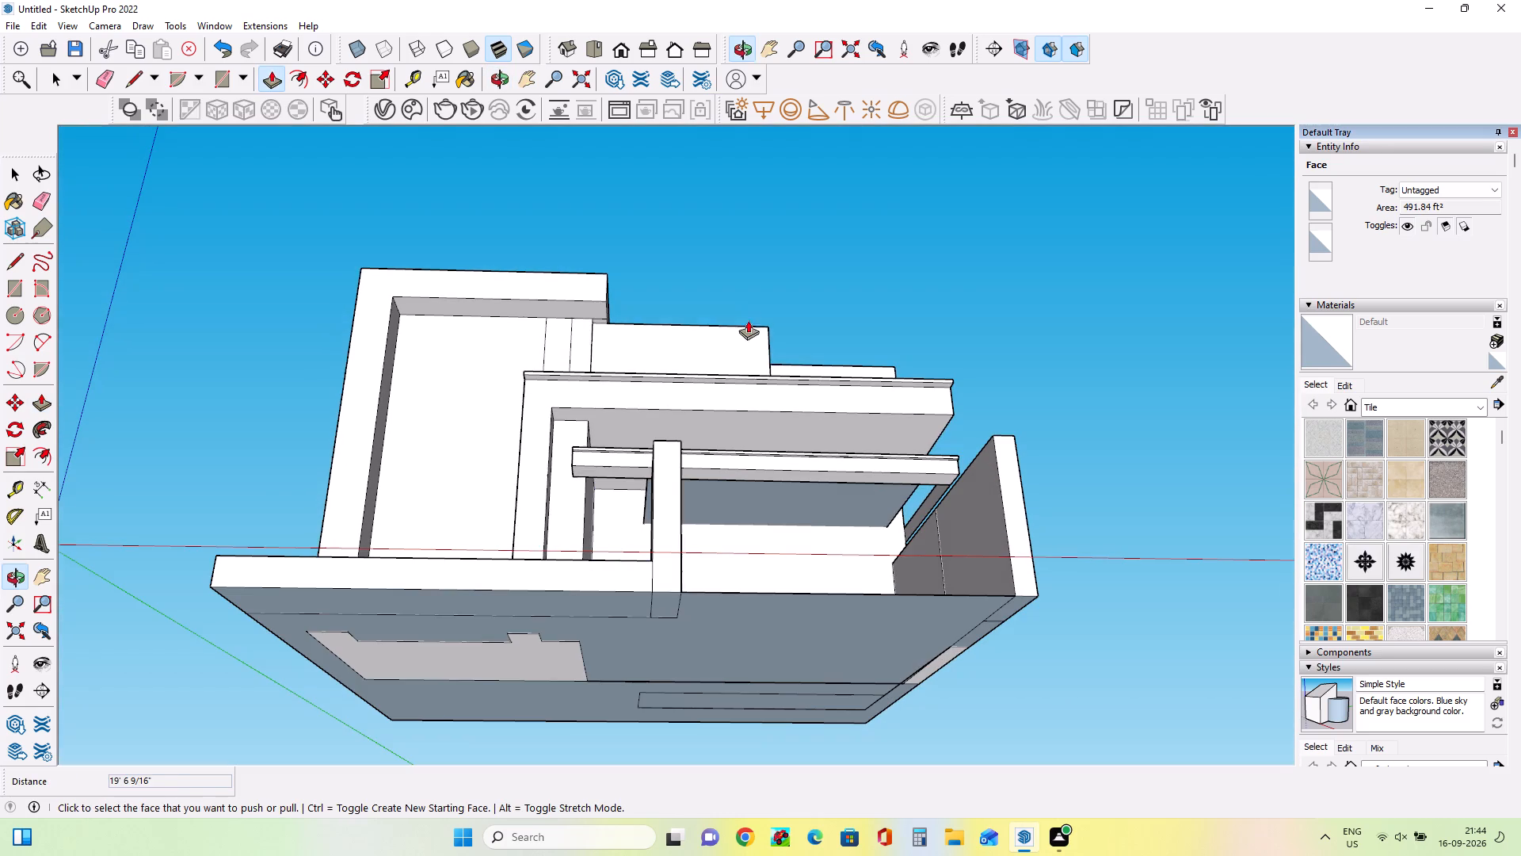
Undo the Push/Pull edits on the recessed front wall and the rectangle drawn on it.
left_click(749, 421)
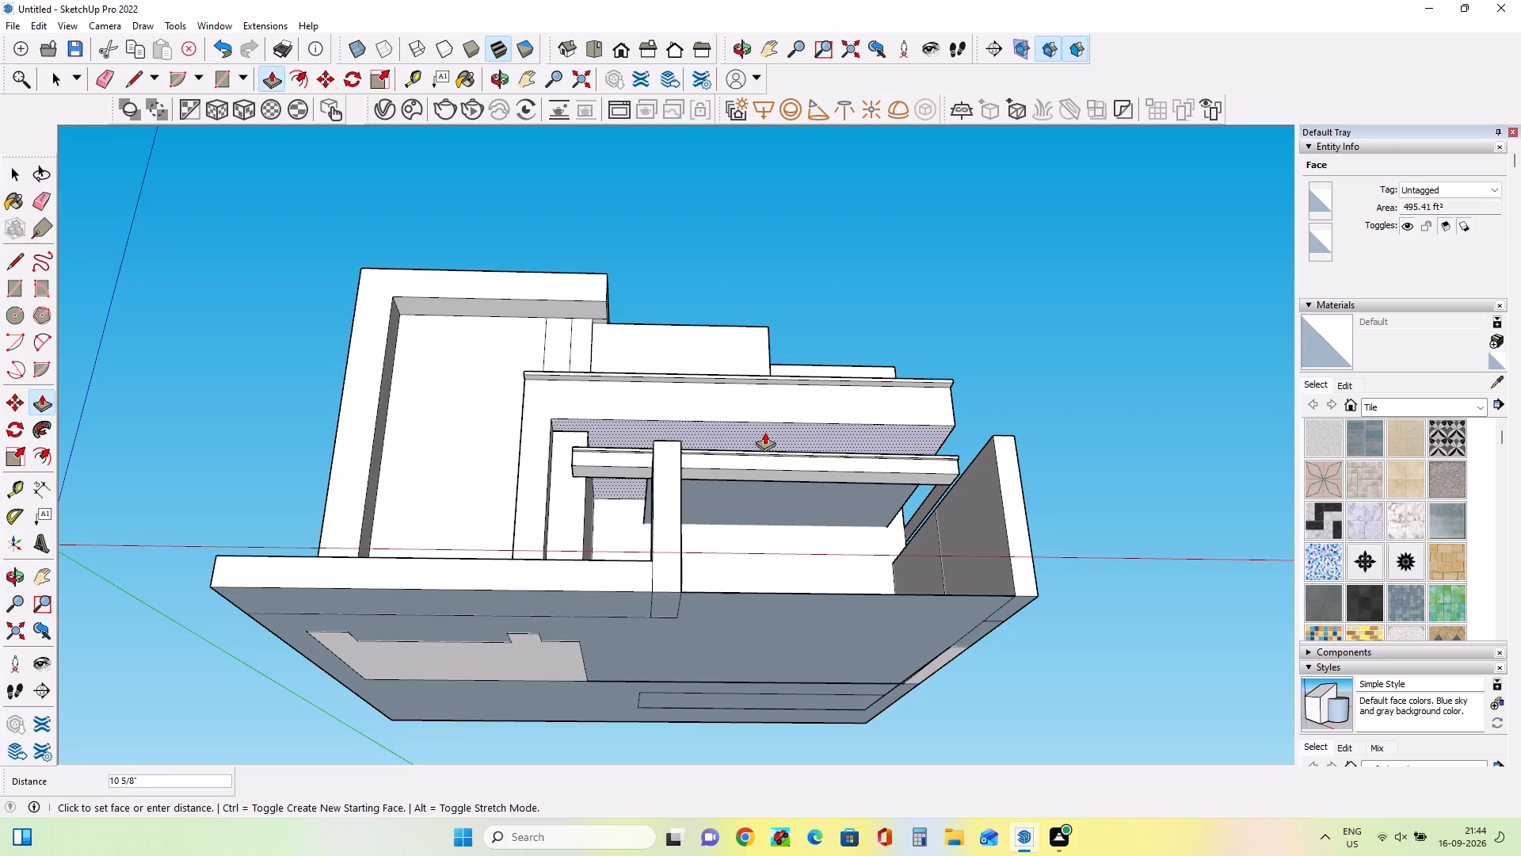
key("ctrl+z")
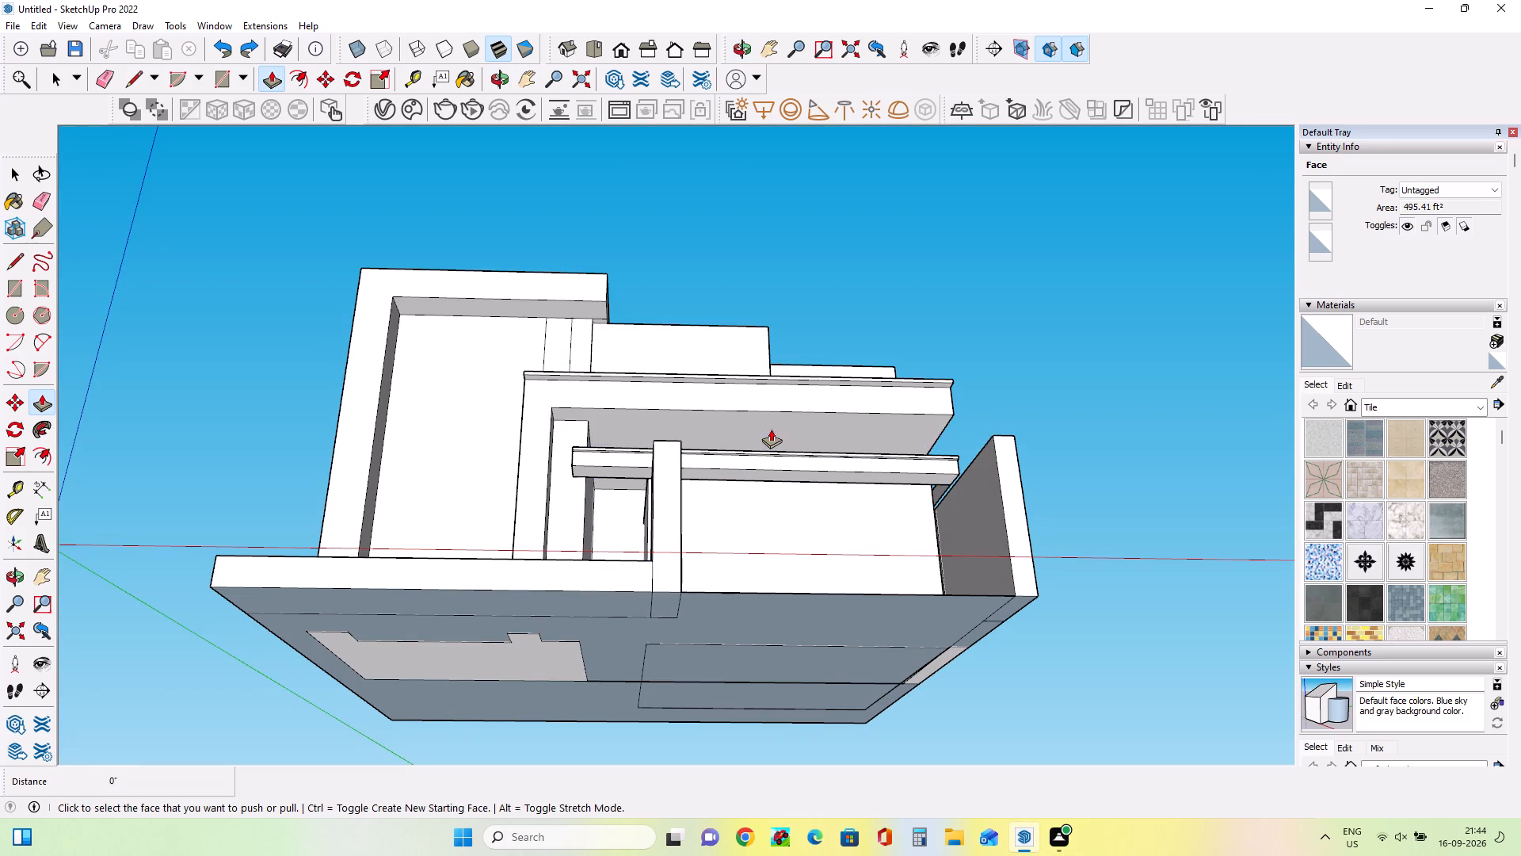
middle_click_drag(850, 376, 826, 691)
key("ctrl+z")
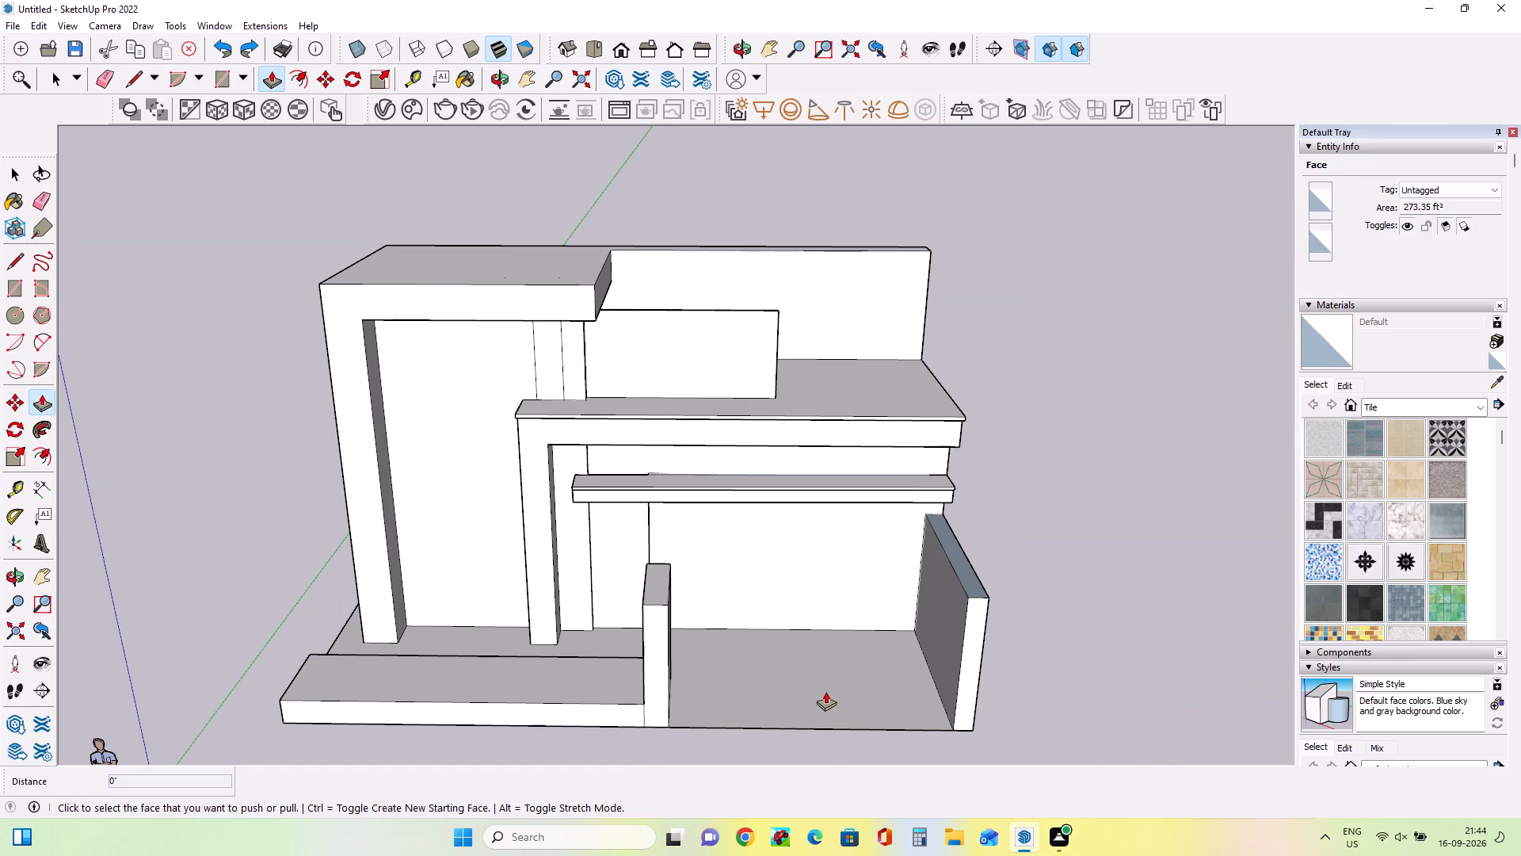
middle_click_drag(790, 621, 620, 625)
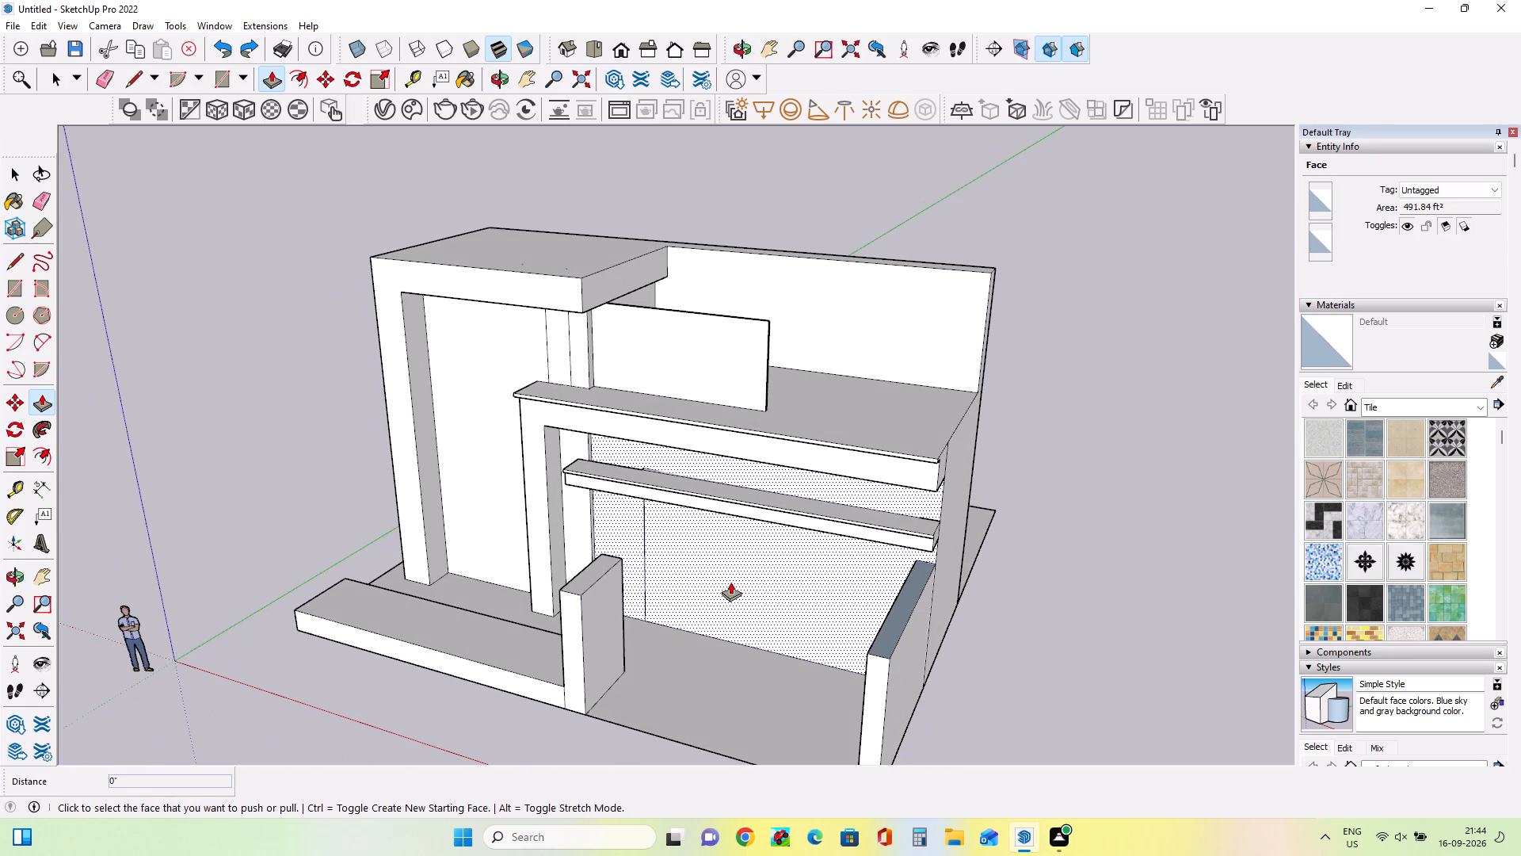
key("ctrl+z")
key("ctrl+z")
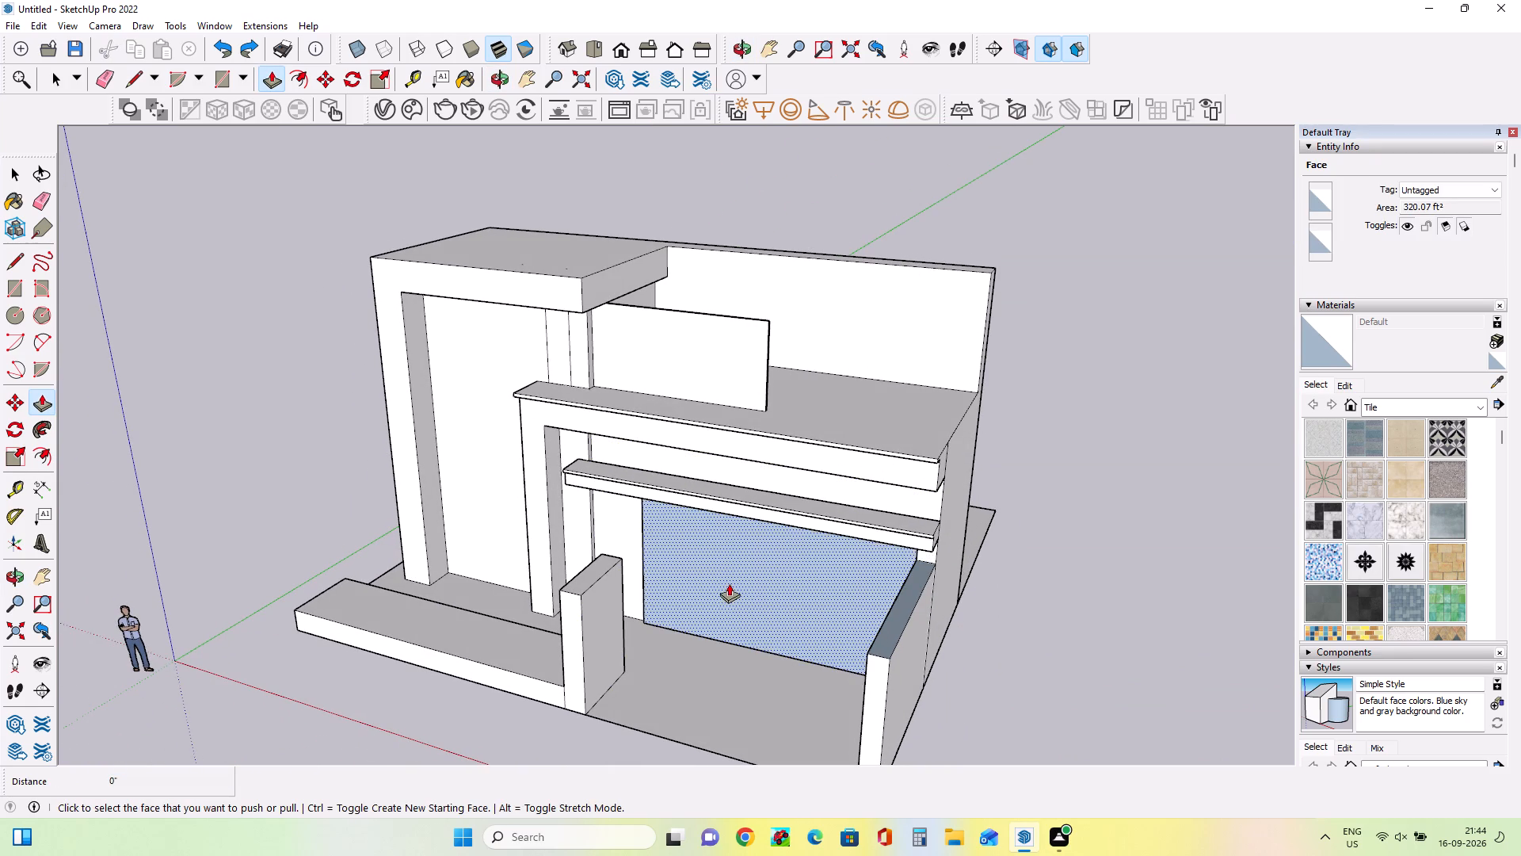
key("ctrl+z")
Draw a horizontal dividing line about 14' 4" long across the building's side face, from the side wall's top corner to the rear edge.
middle_click_drag(658, 571, 885, 576)
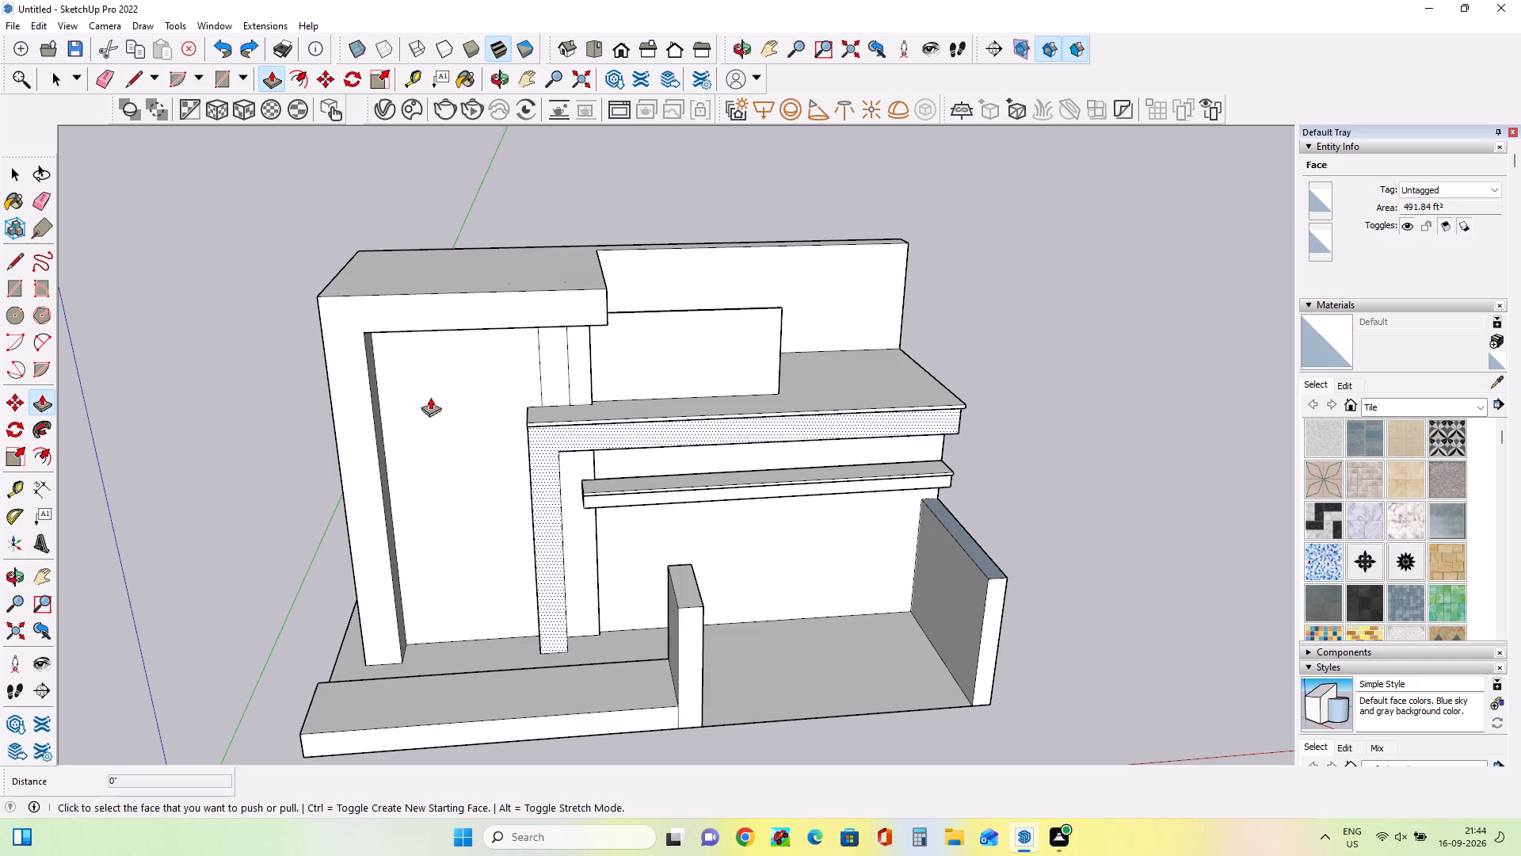
left_click(15, 264)
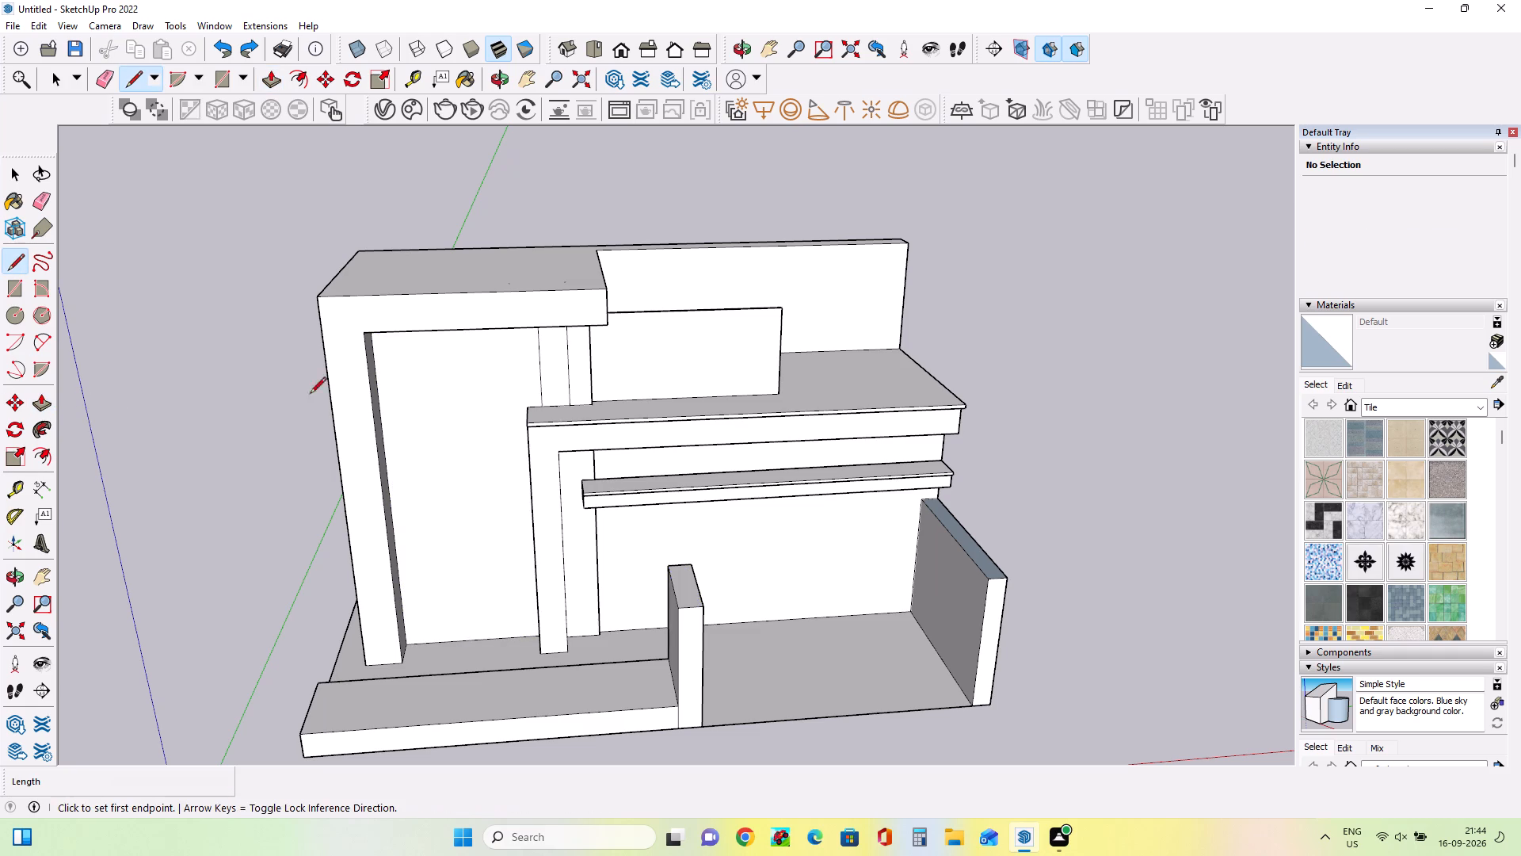
middle_click_drag(774, 637, 572, 686)
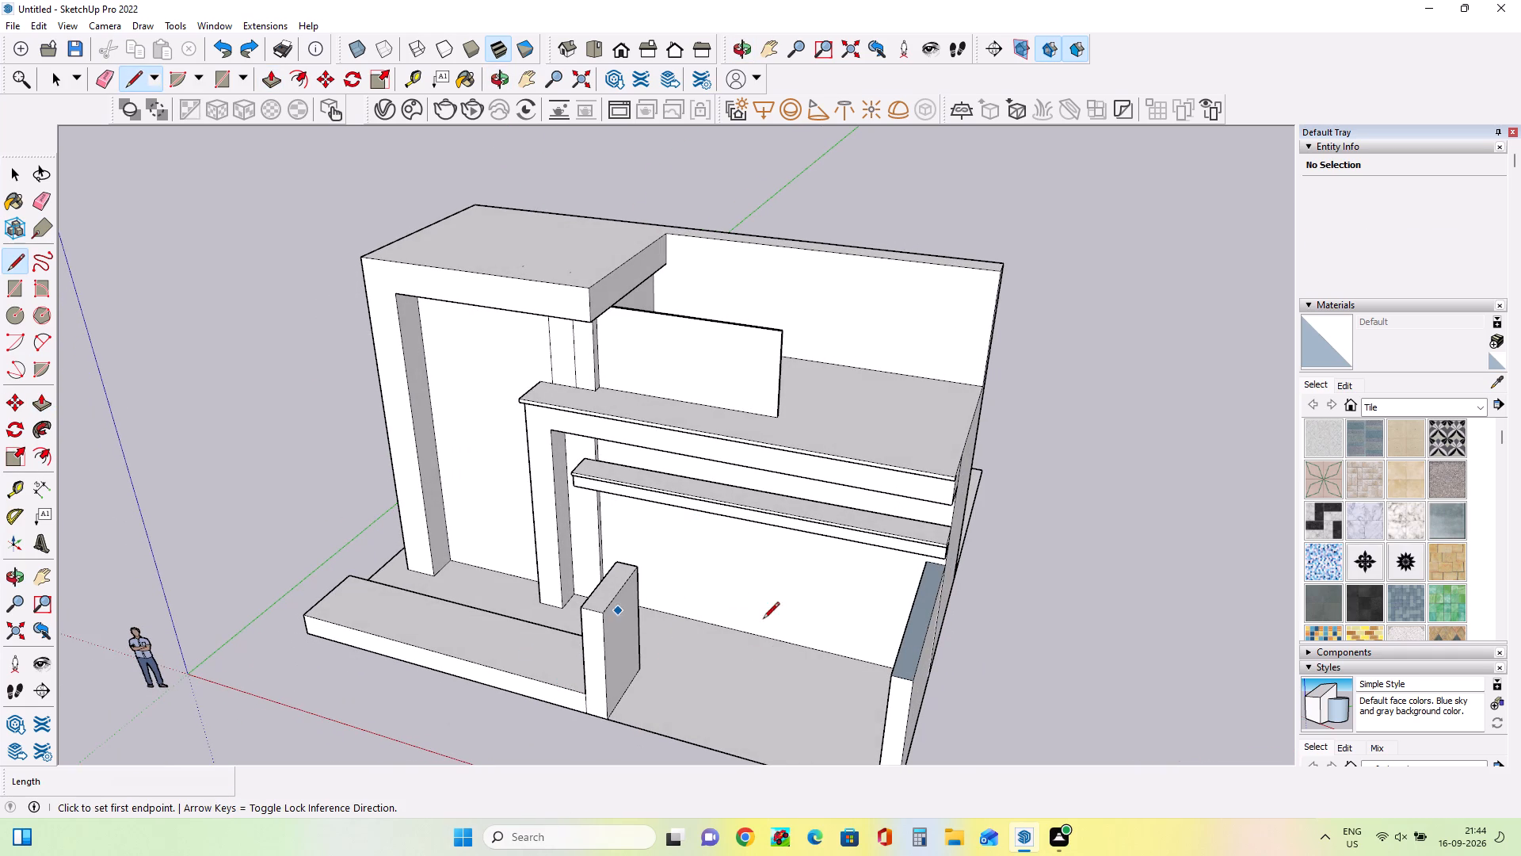
middle_click_drag(821, 630, 642, 644)
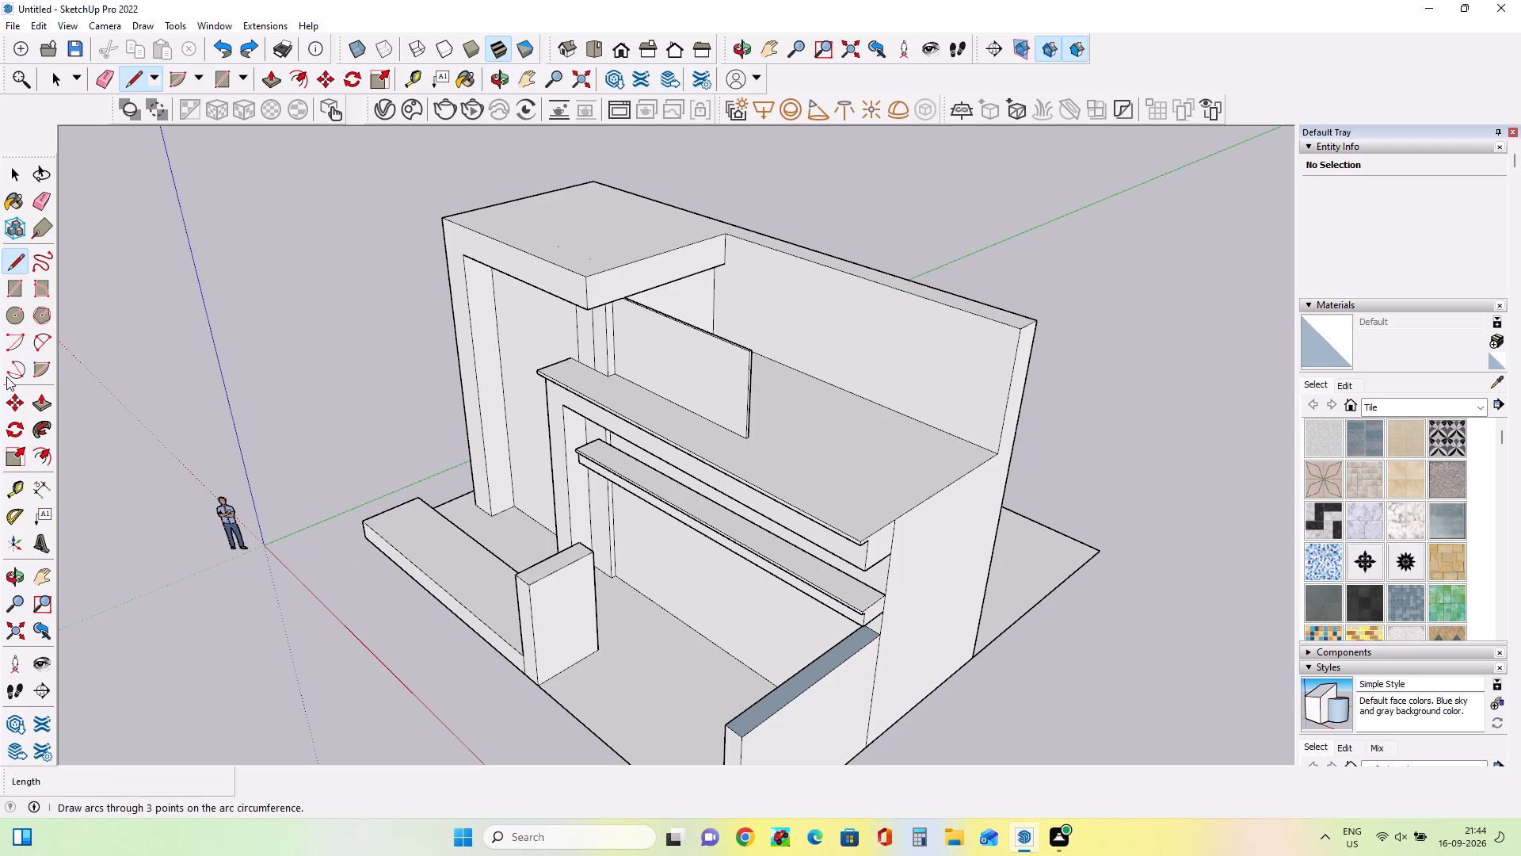
left_click(37, 403)
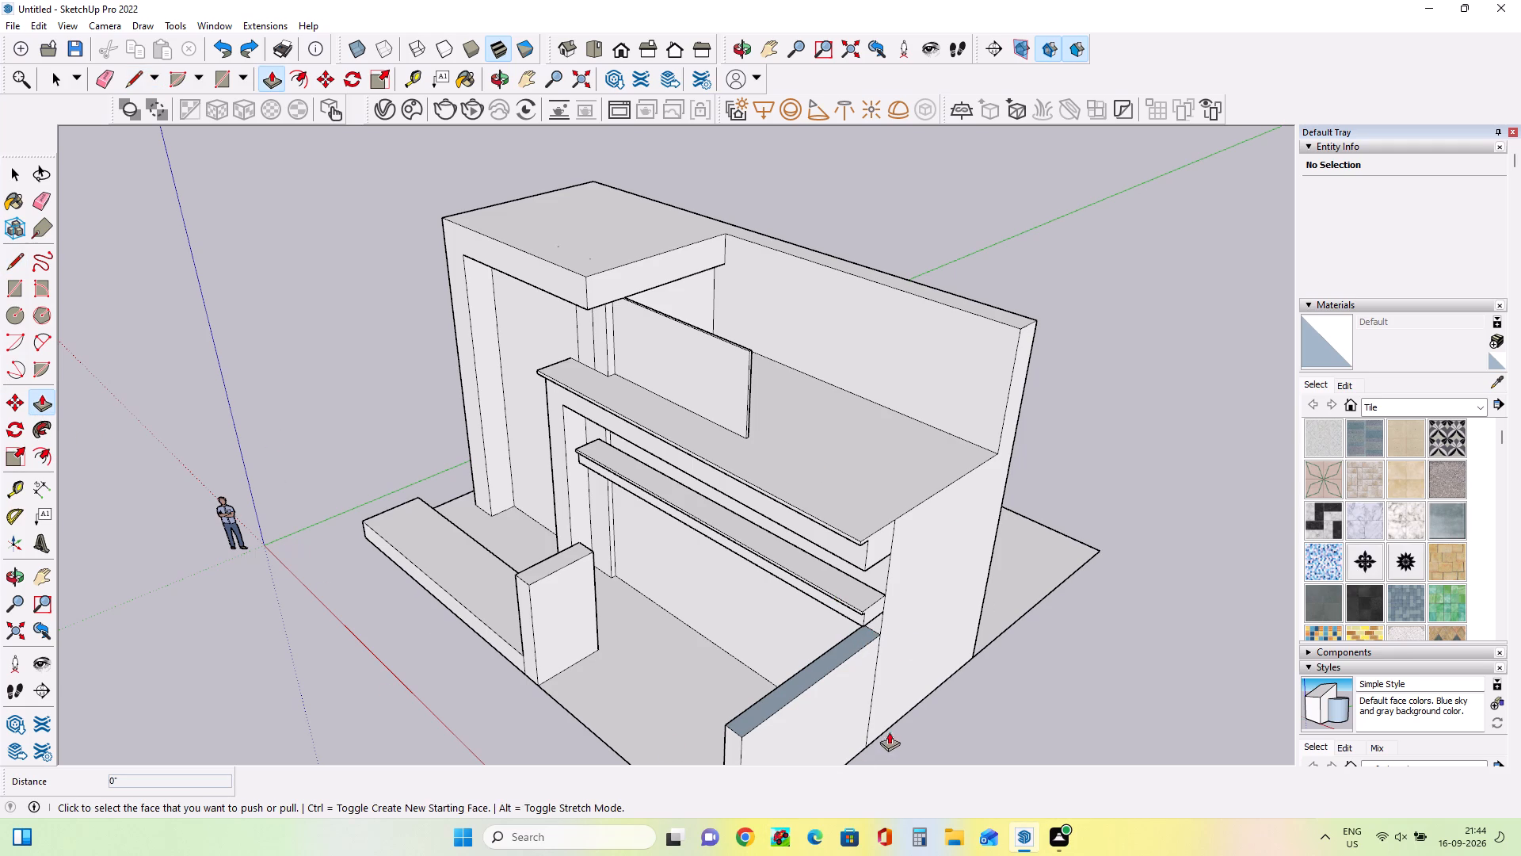
left_click(17, 262)
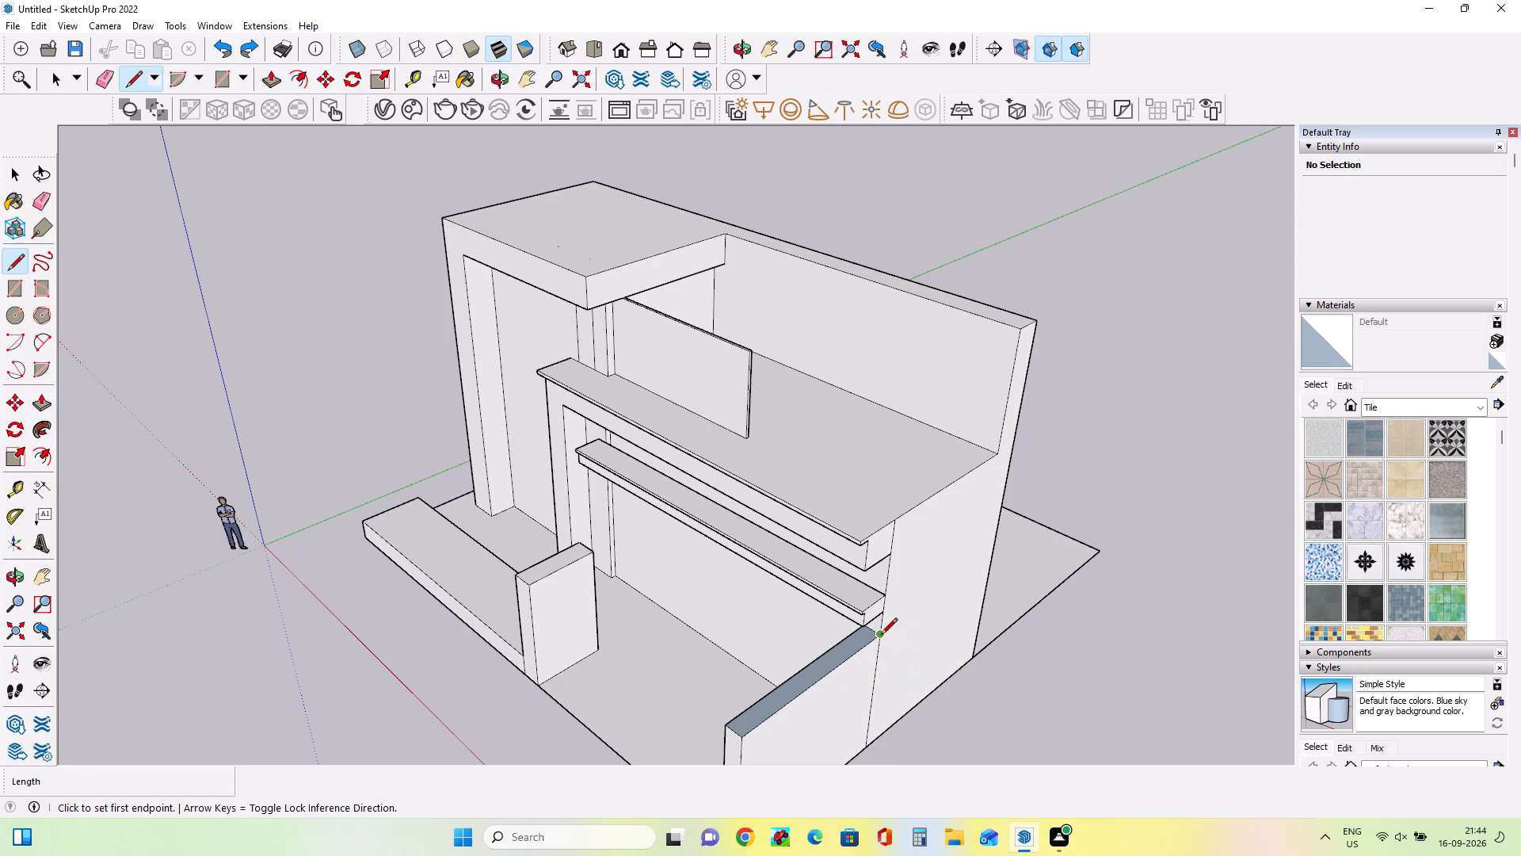
left_click(881, 636)
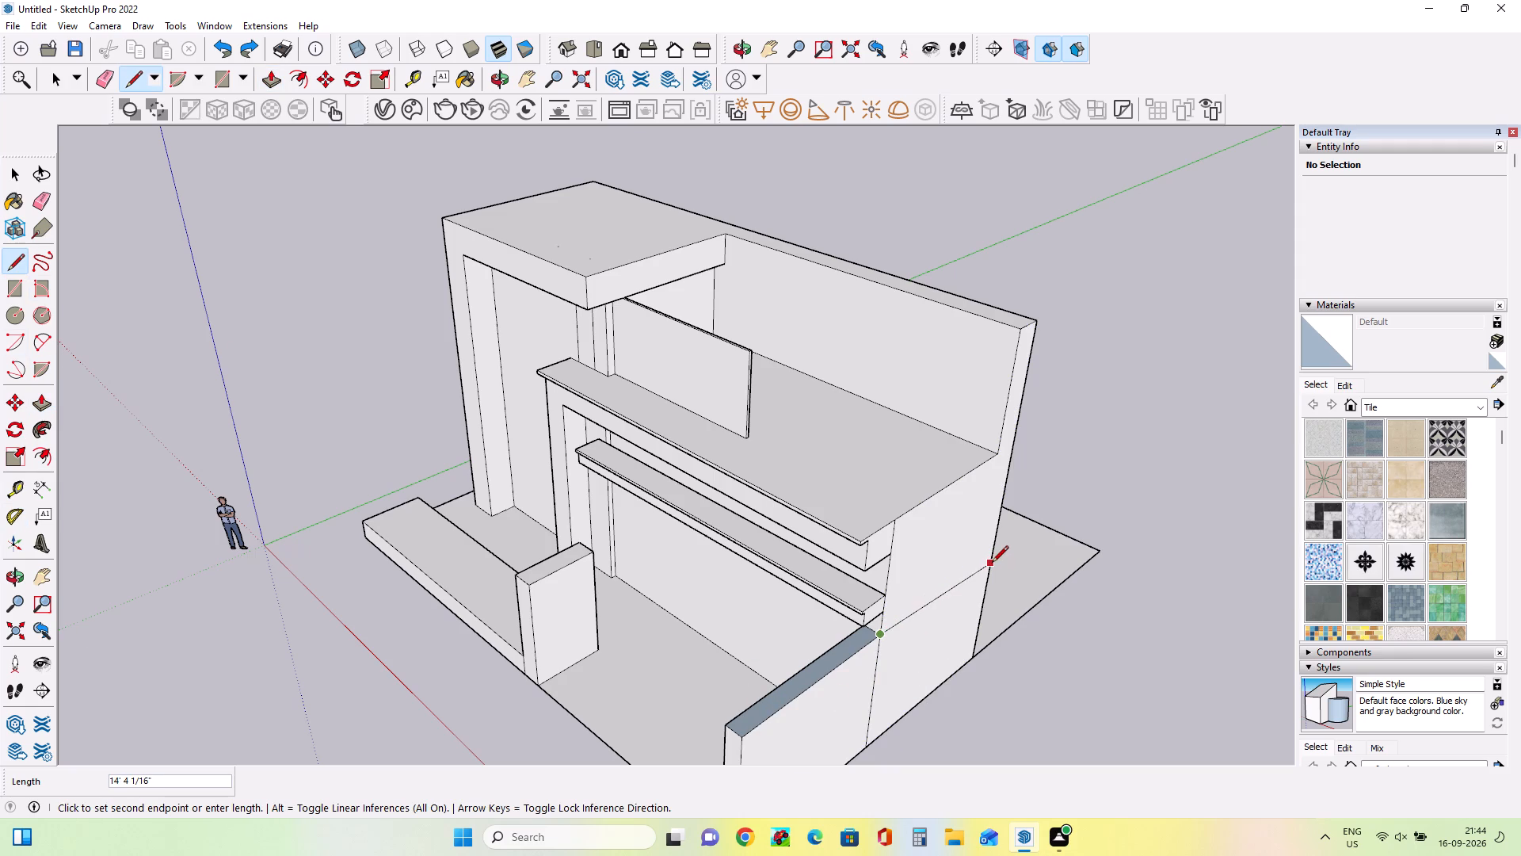
left_click(992, 564)
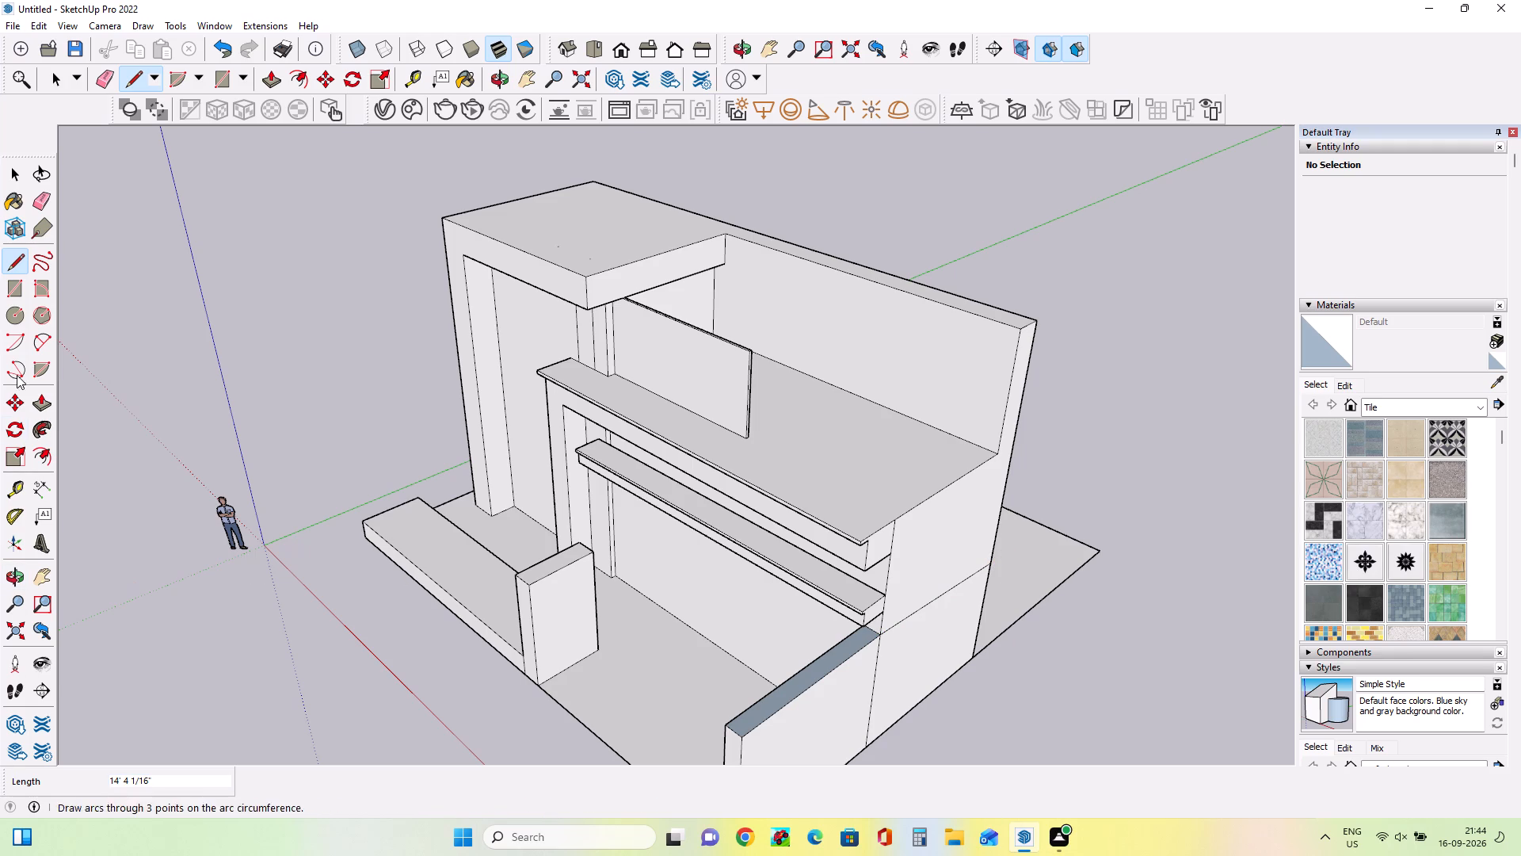
Push the building's side face above the dividing line inward about 13' 10".
left_click(38, 403)
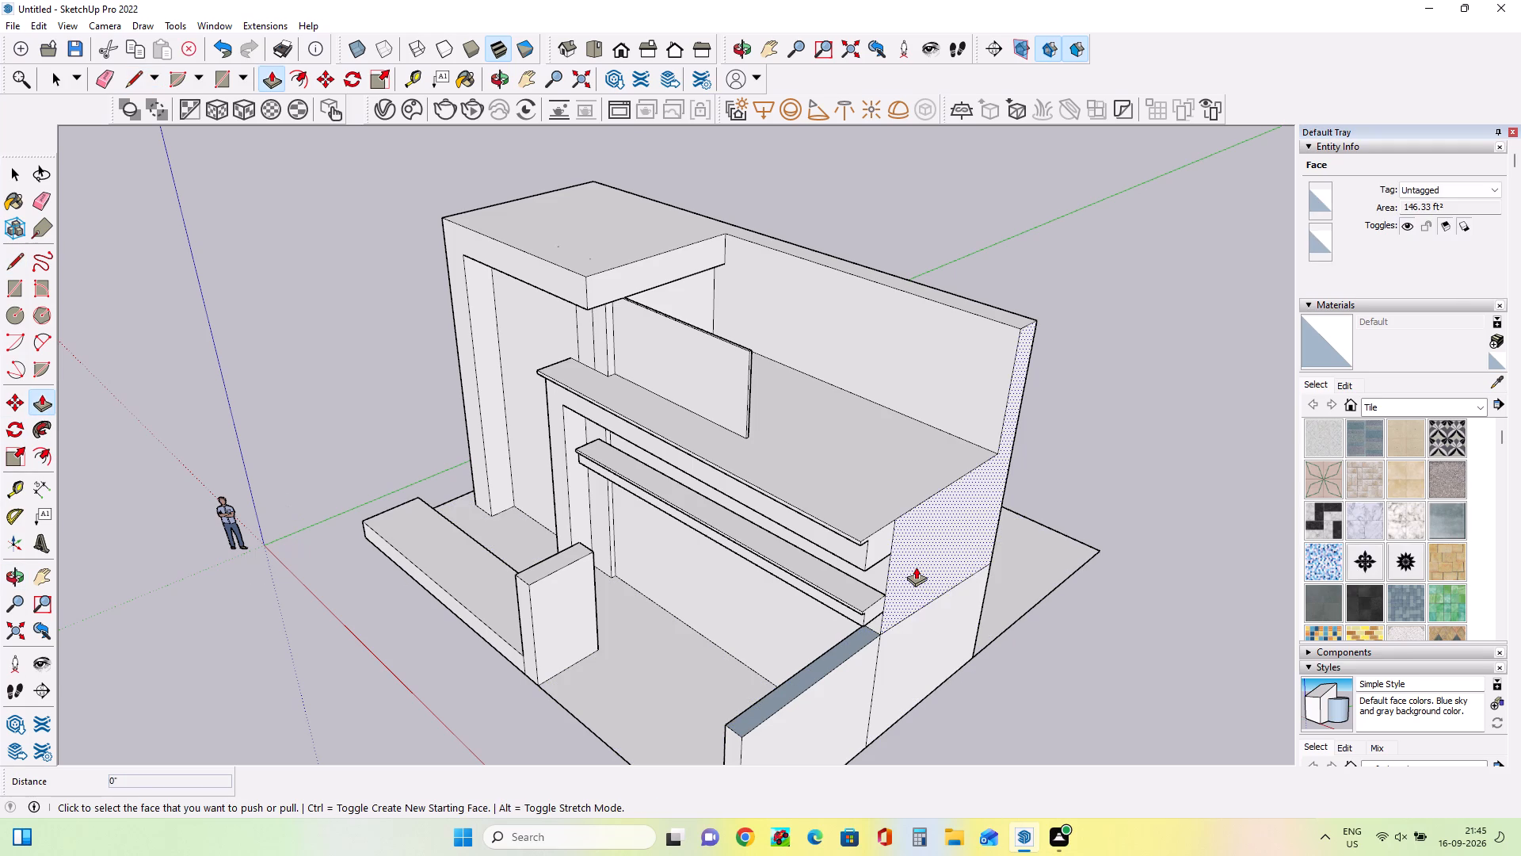
left_click(916, 567)
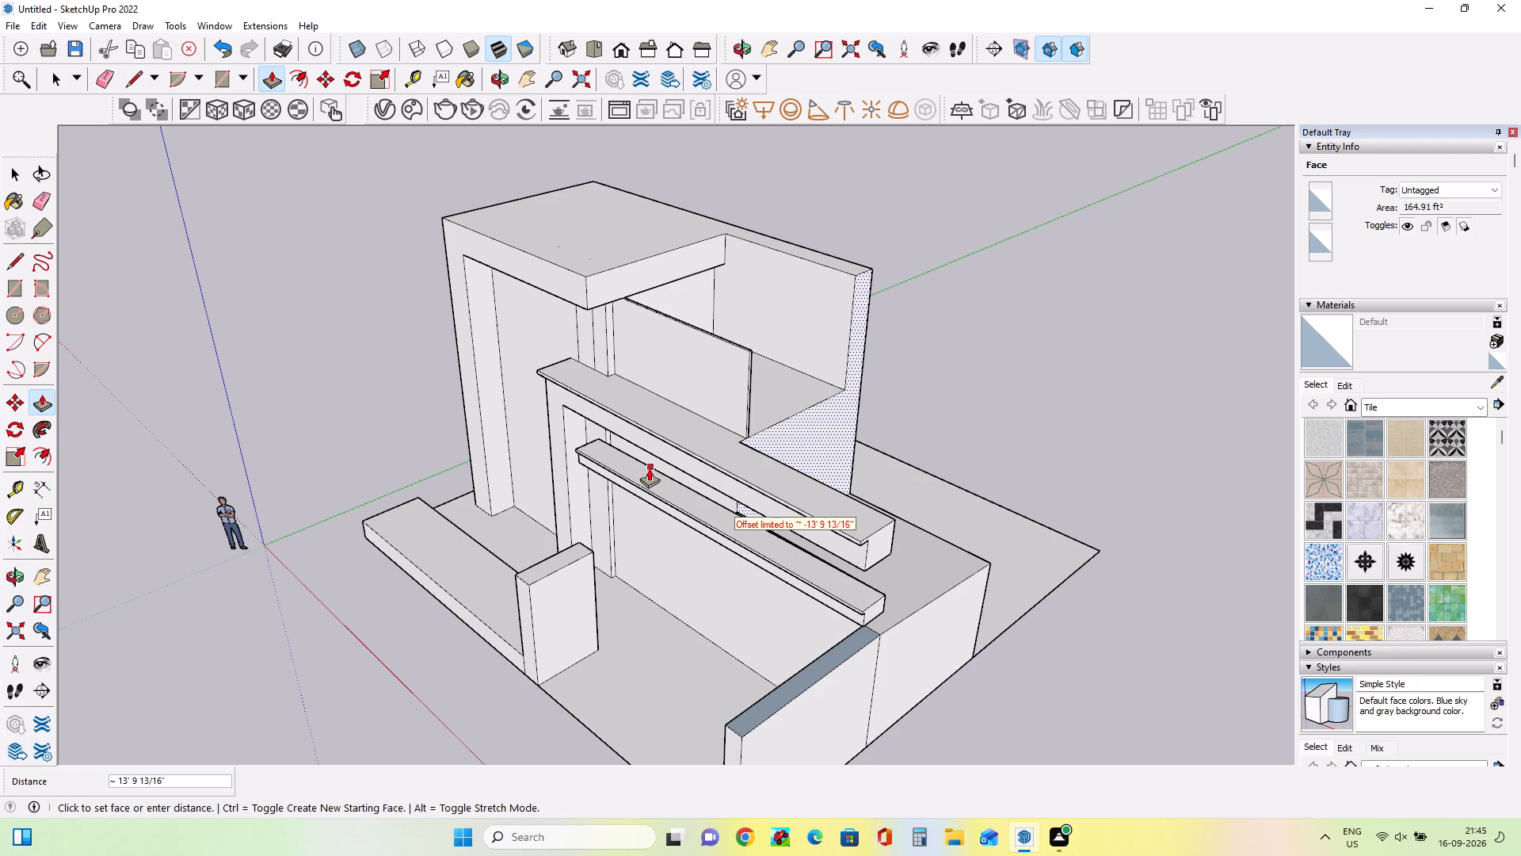
left_click(741, 375)
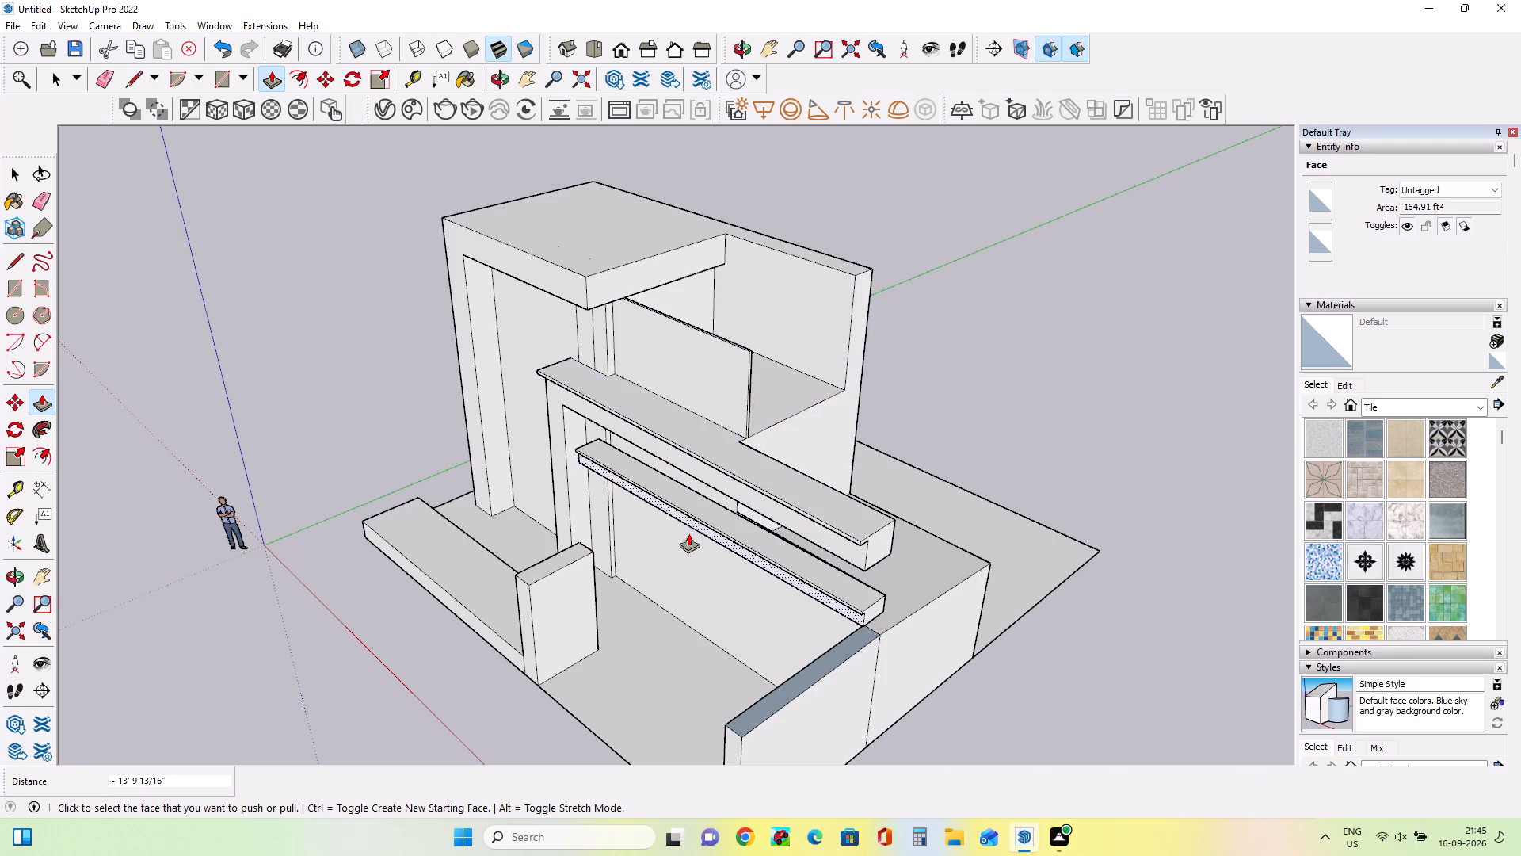
Examine the cut-back upper side of the building, the terrace and the canopy from the front and the side.
middle_click_drag(692, 533, 962, 468)
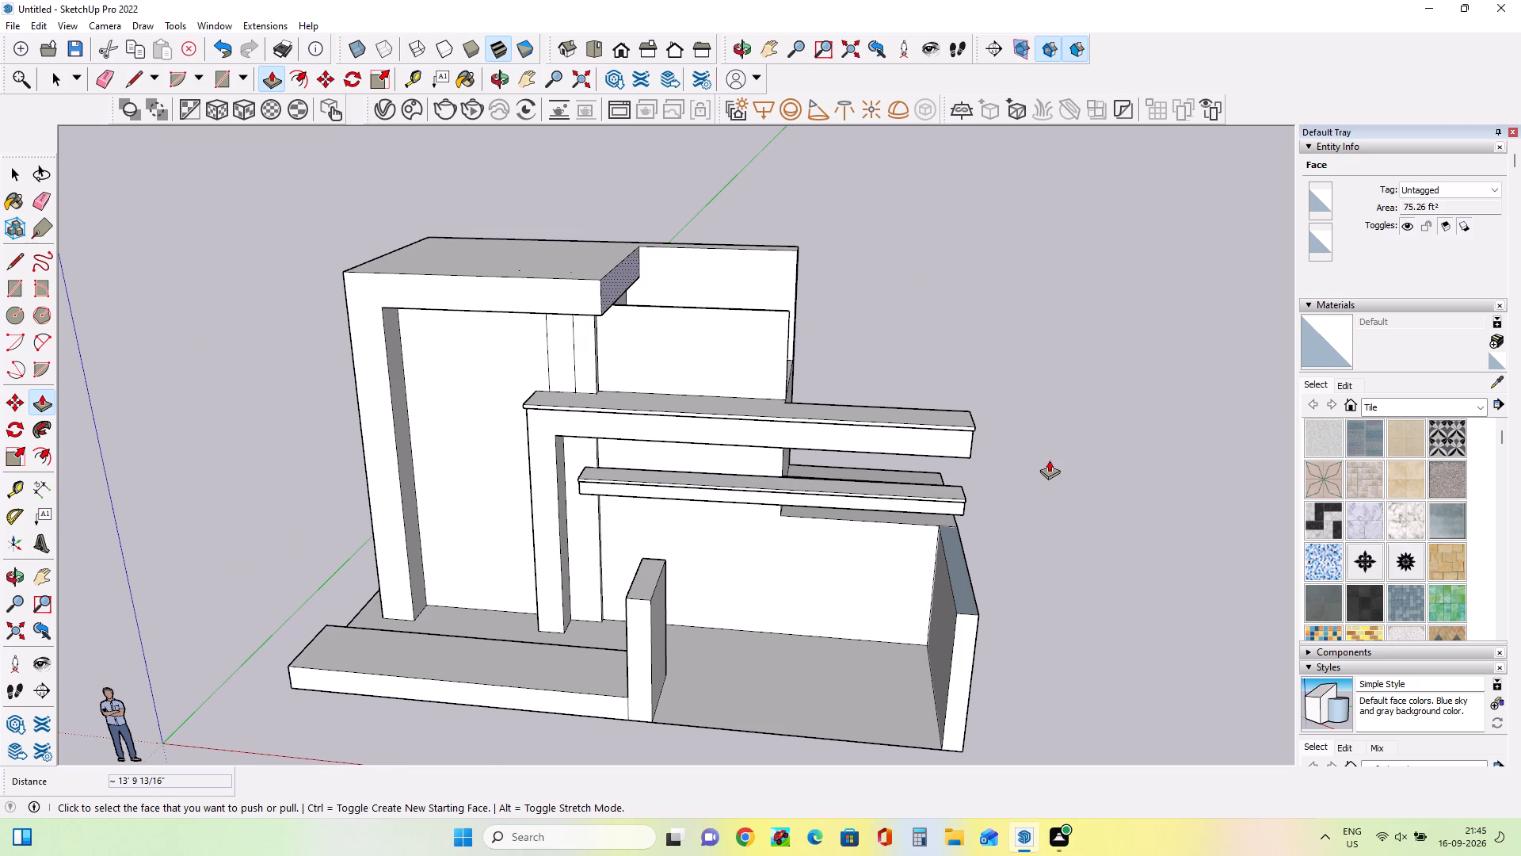
middle_click_drag(1060, 483, 1029, 454)
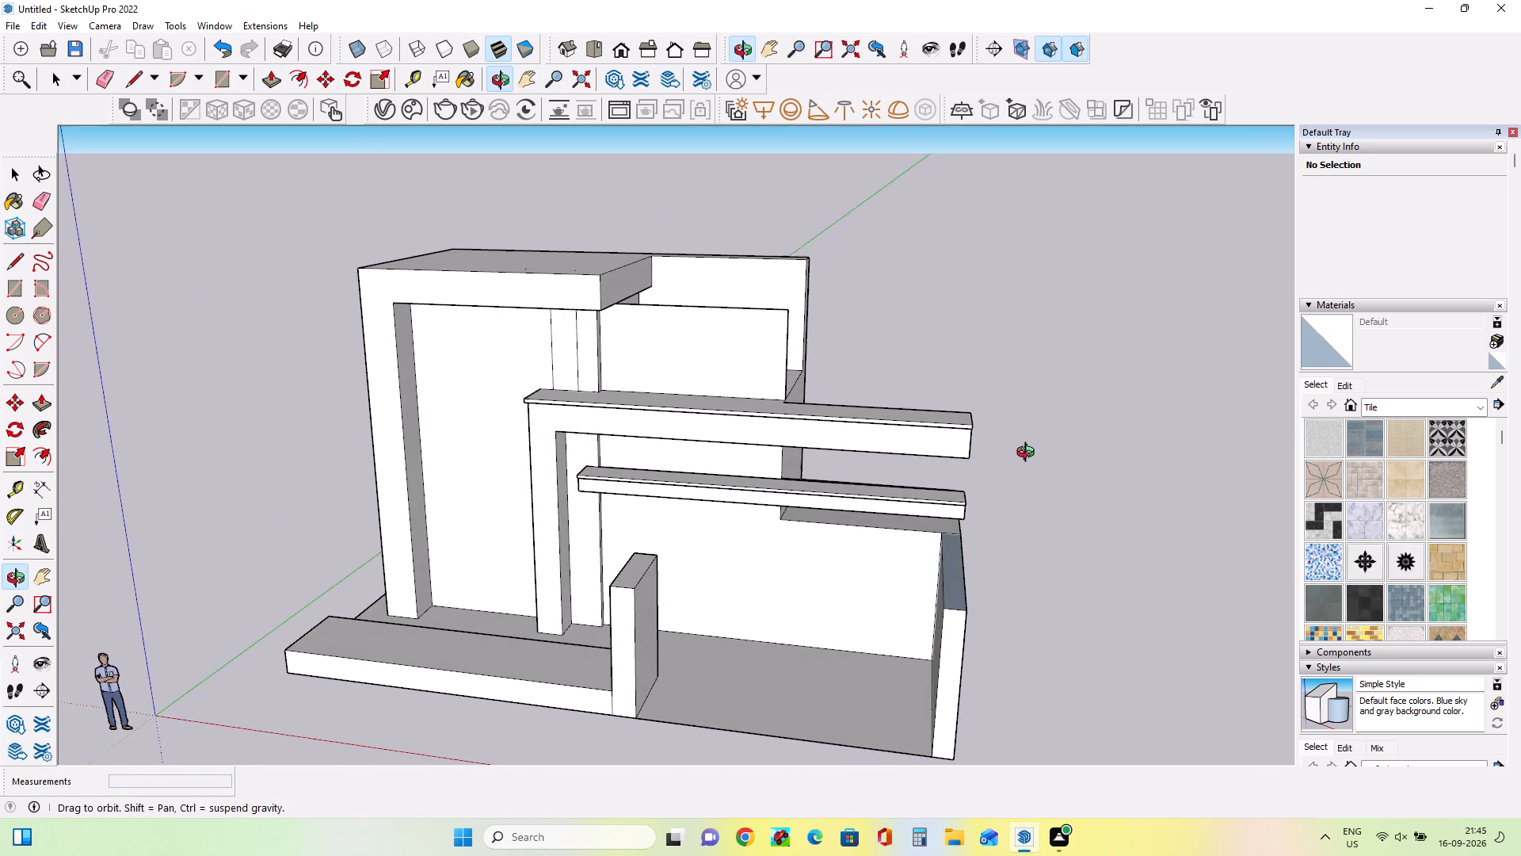
middle_click_drag(1029, 454, 1029, 455)
middle_click(1029, 456)
middle_click_drag(1037, 466, 1067, 476)
middle_click_drag(1081, 473, 1119, 440)
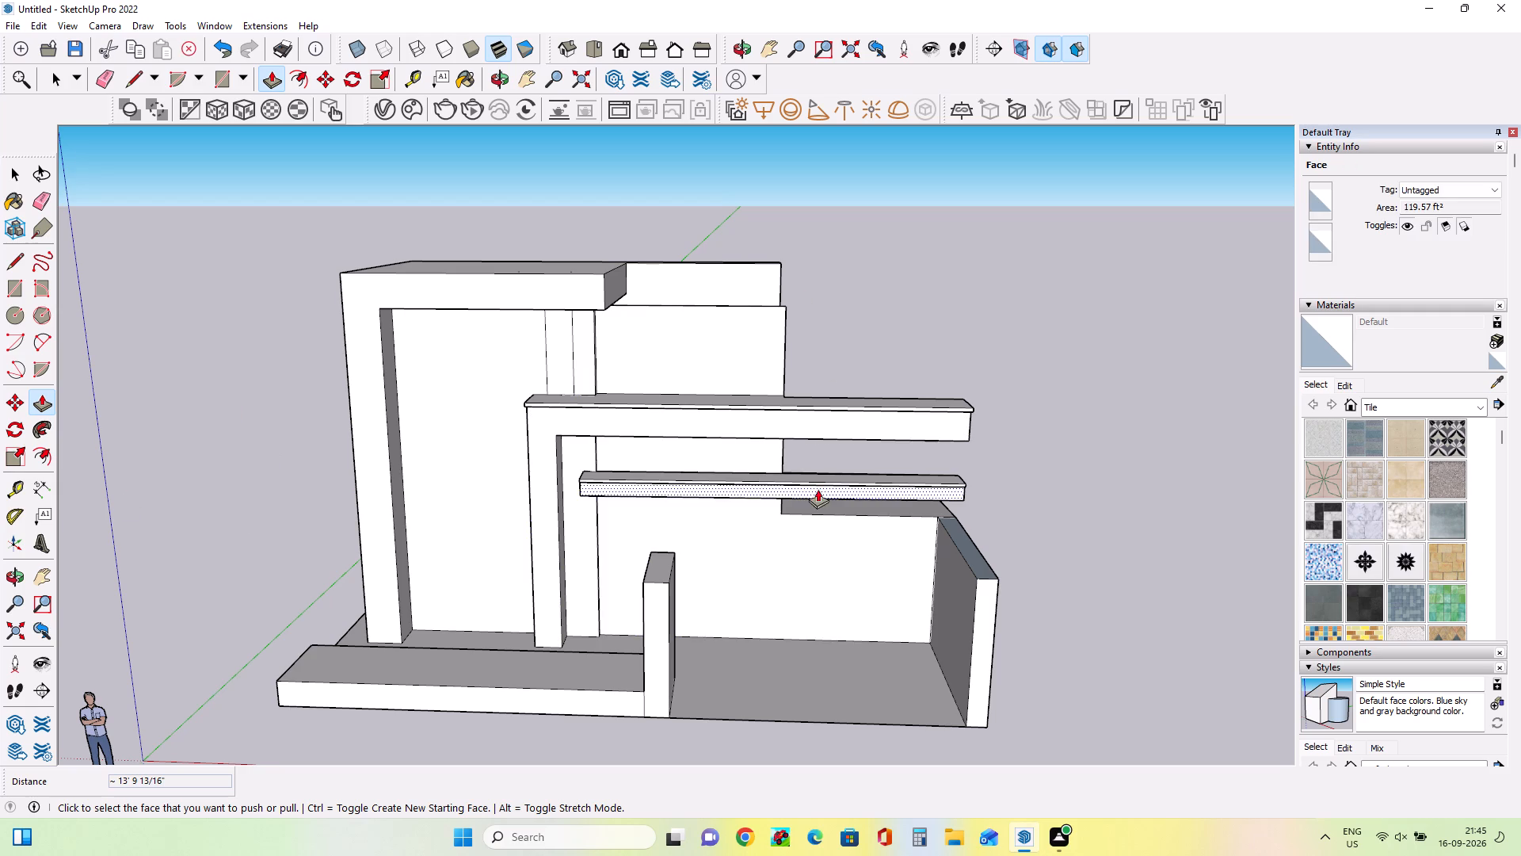
scroll(887, 396, "down", 1)
middle_click_drag(885, 398, 852, 416)
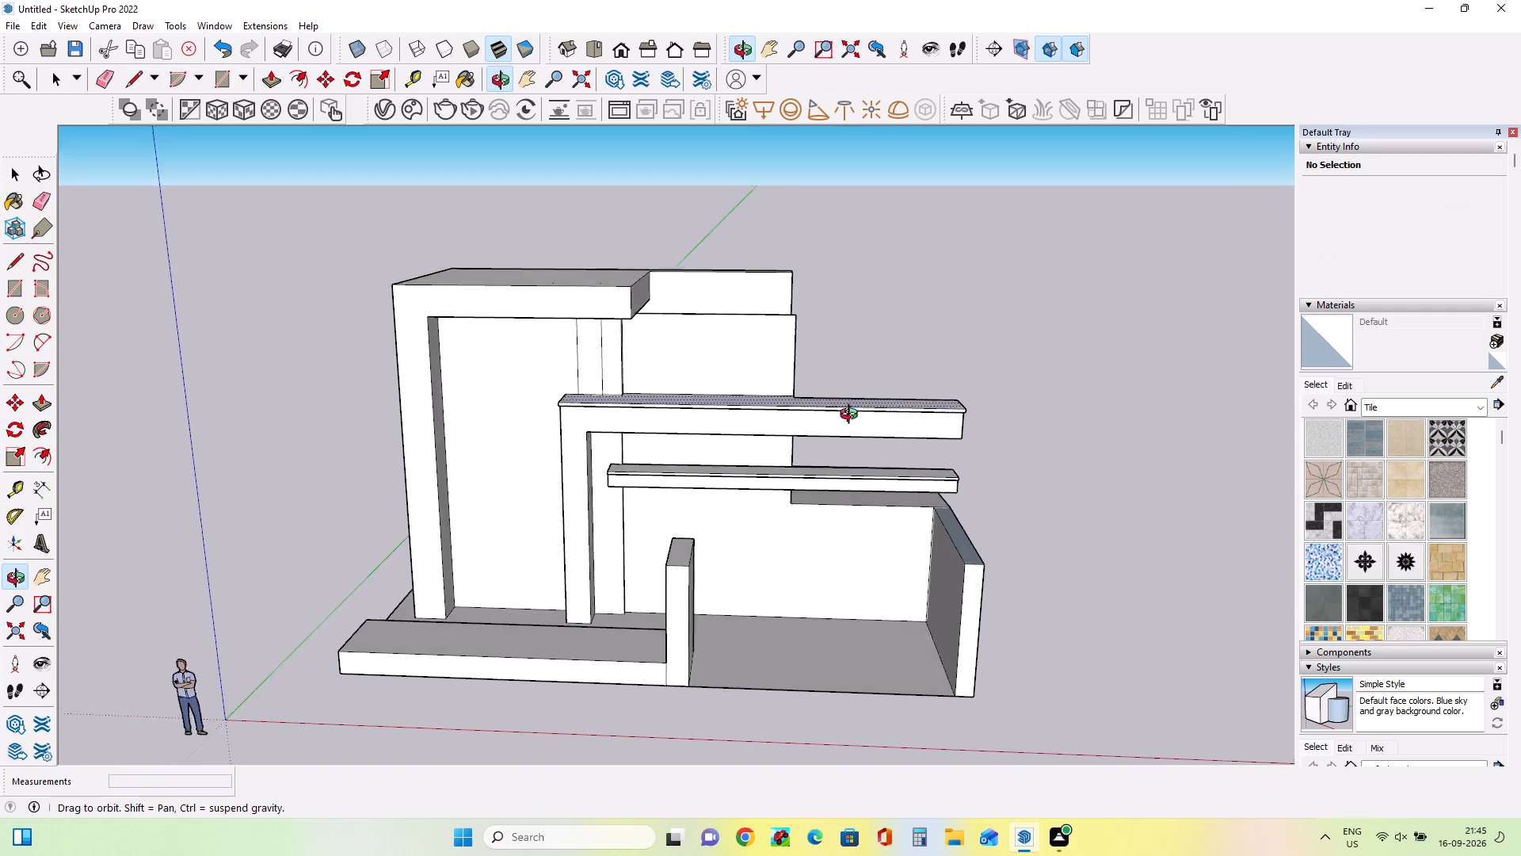
middle_click_drag(852, 416, 547, 455)
middle_click(544, 456)
Shorten the thin upper front wall panel on the terrace by pushing its end face in about 1' 10 1/2".
scroll(782, 410, "up", 5)
middle_click(783, 412)
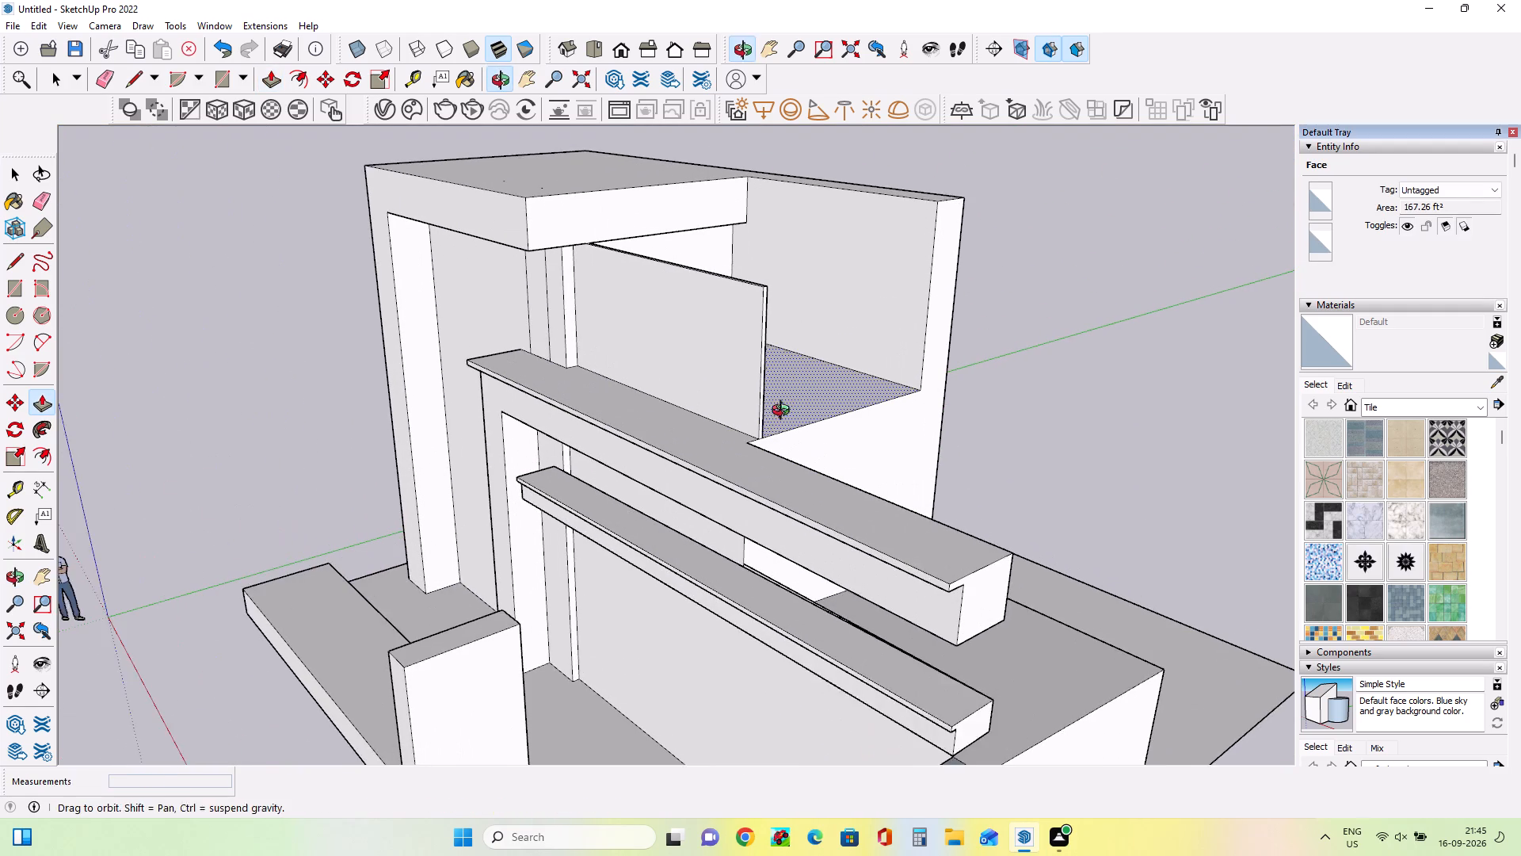
scroll(760, 412, "up", 1)
left_click(761, 412)
left_click(736, 386)
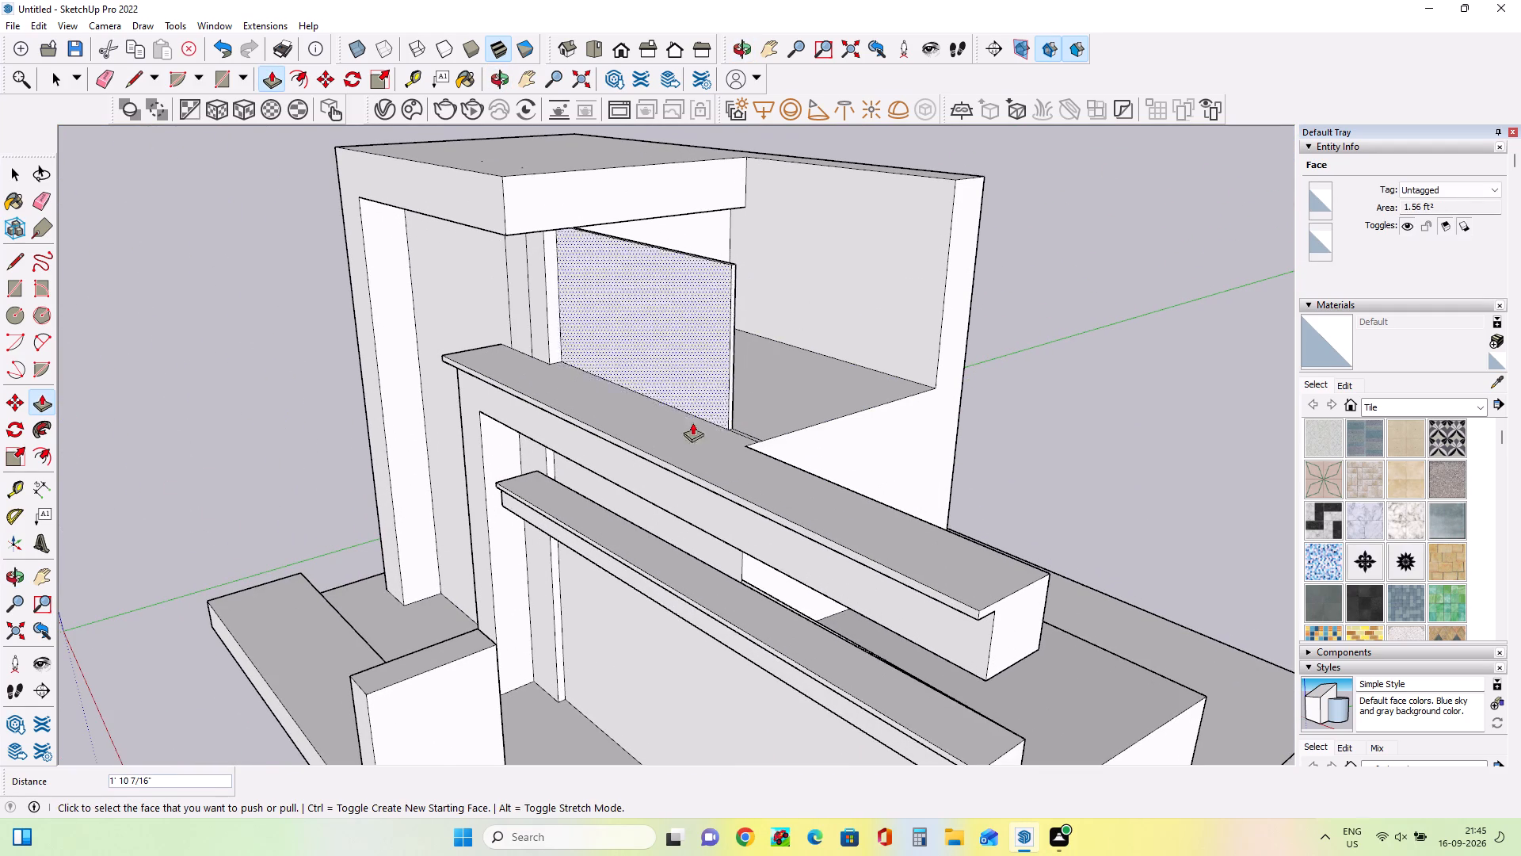
middle_click_drag(621, 482, 841, 506)
middle_click_drag(1105, 455, 816, 507)
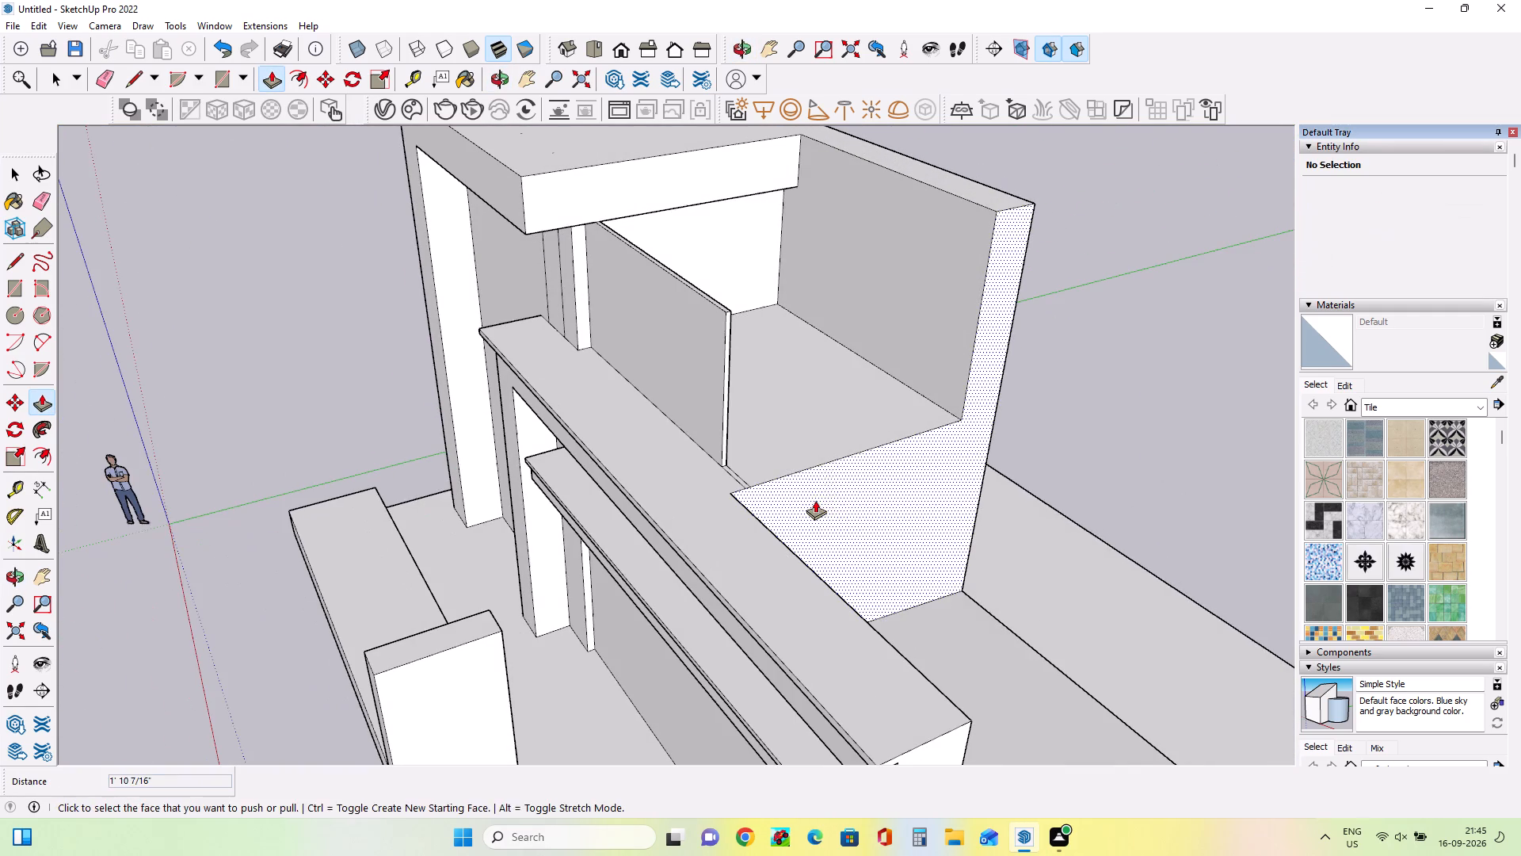
Push the building's side face below the cut-back terrace inward about 1' 10".
left_click(830, 497)
left_click(814, 466)
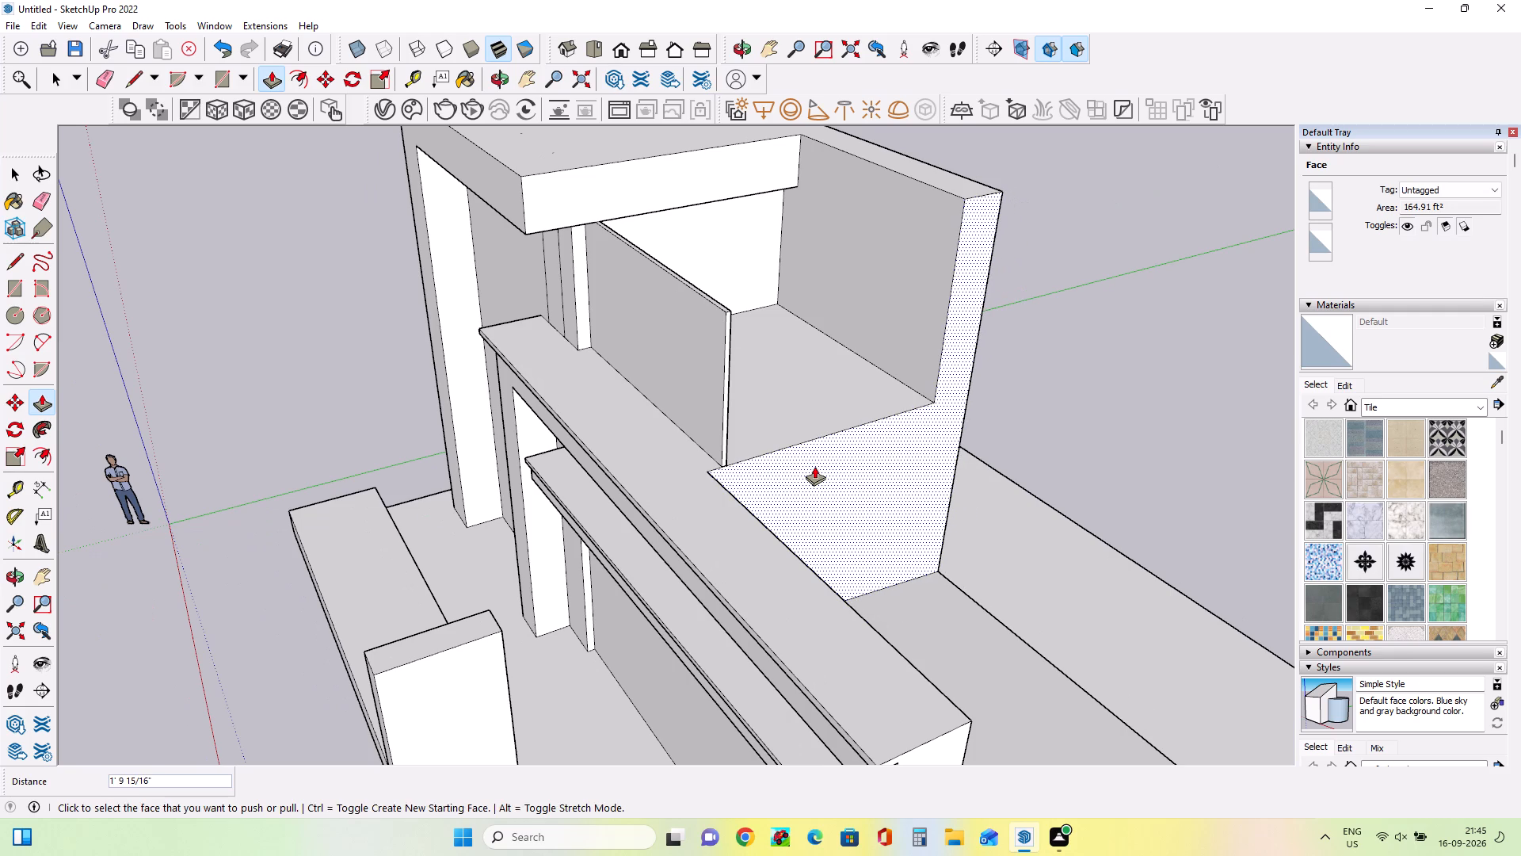
Draw a horizontal line about 14' 3 1/2" long across the building's side face, from the canopy's lower edge to the rear edge.
middle_click_drag(625, 537, 955, 465)
middle_click_drag(726, 525, 810, 573)
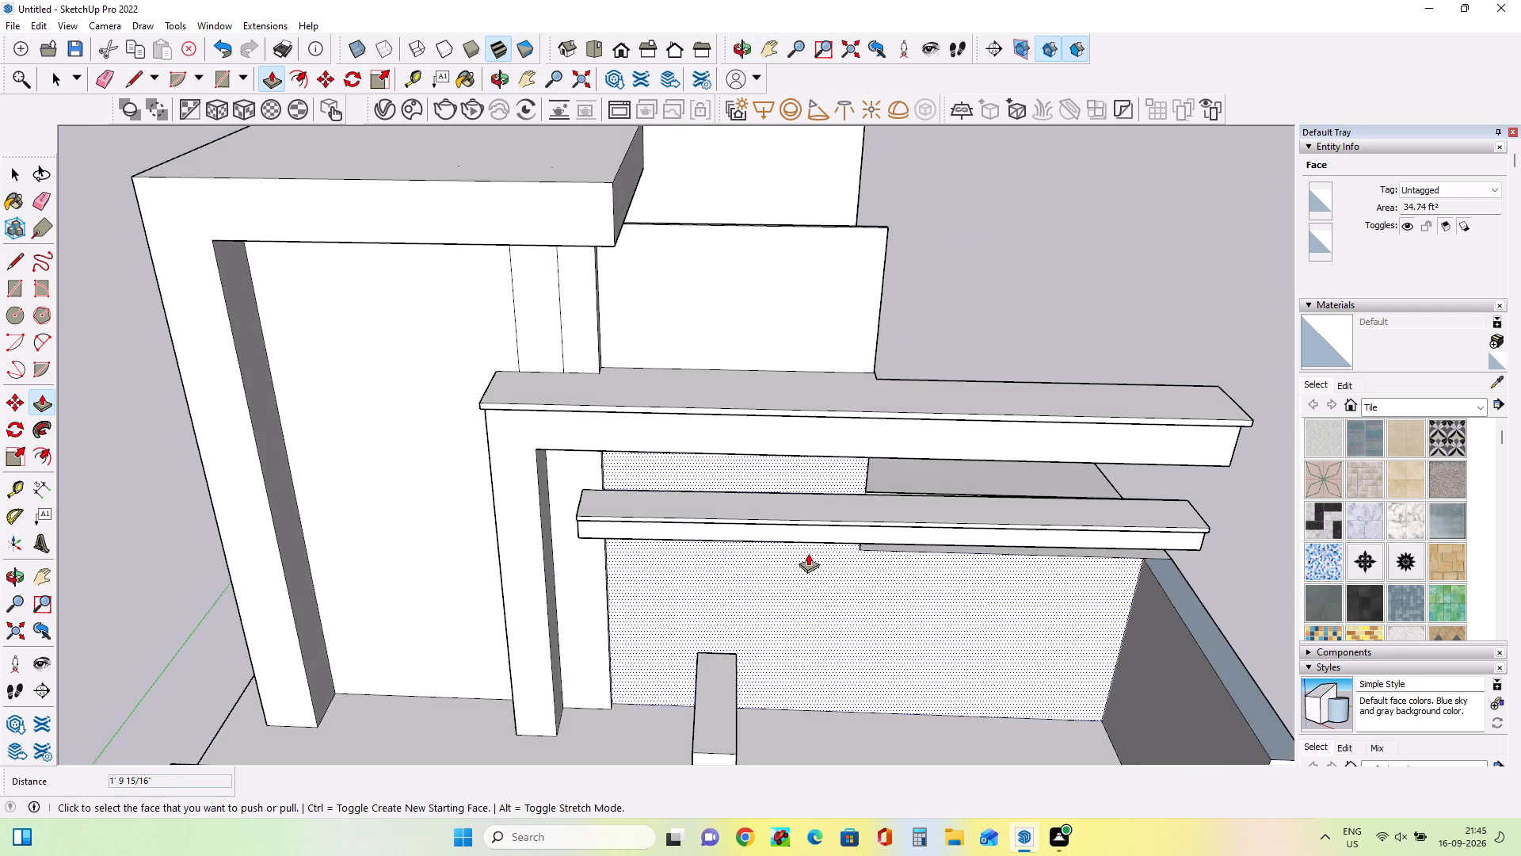
scroll(808, 548, "down", 3)
middle_click_drag(808, 549, 826, 514)
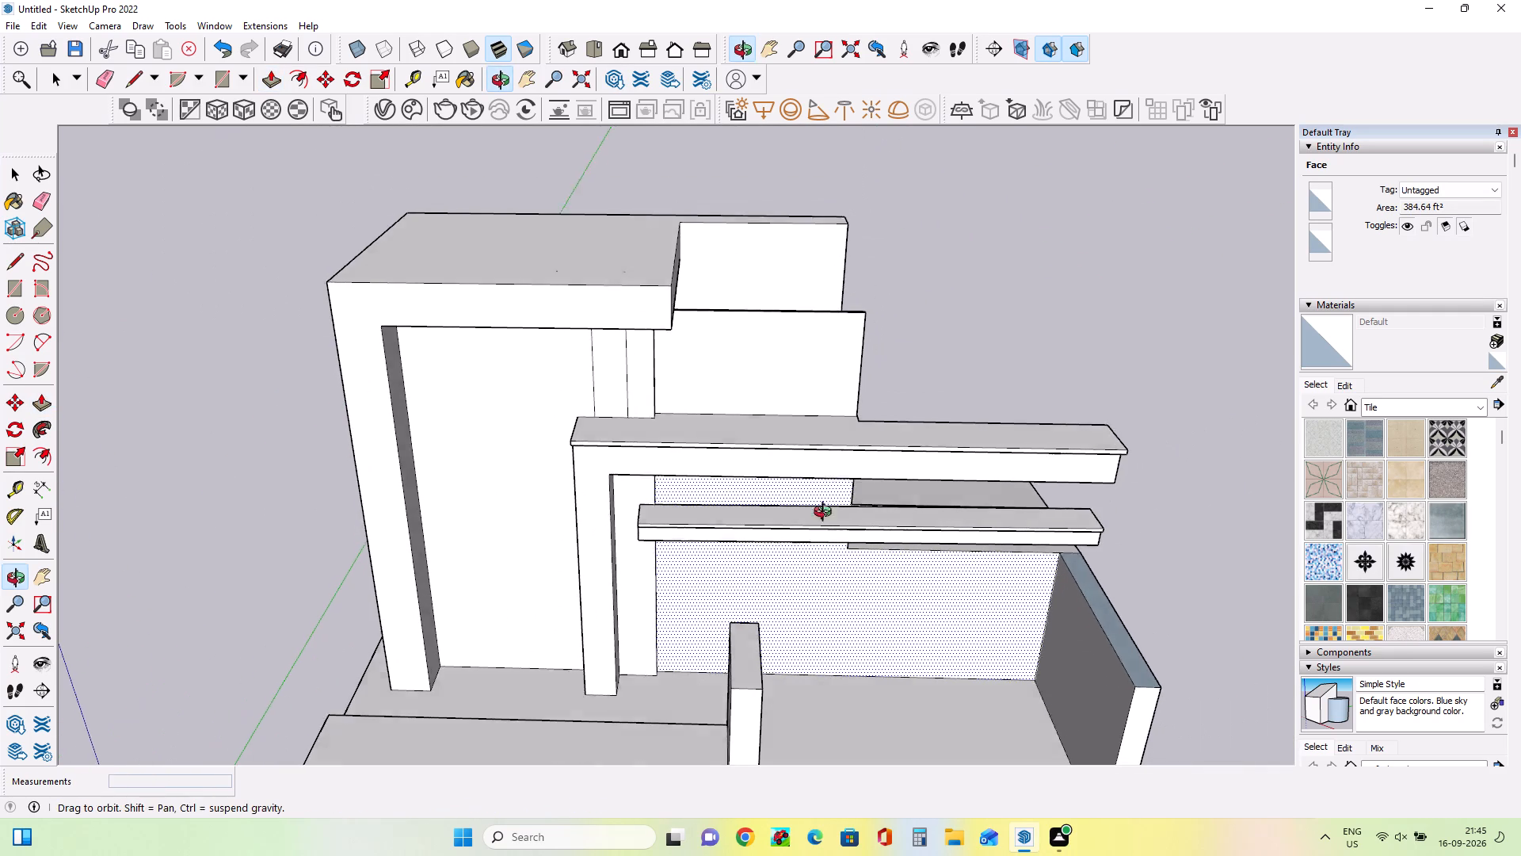
middle_click_drag(826, 514, 829, 496)
middle_click_drag(1054, 573, 490, 483)
middle_click_drag(771, 506, 595, 510)
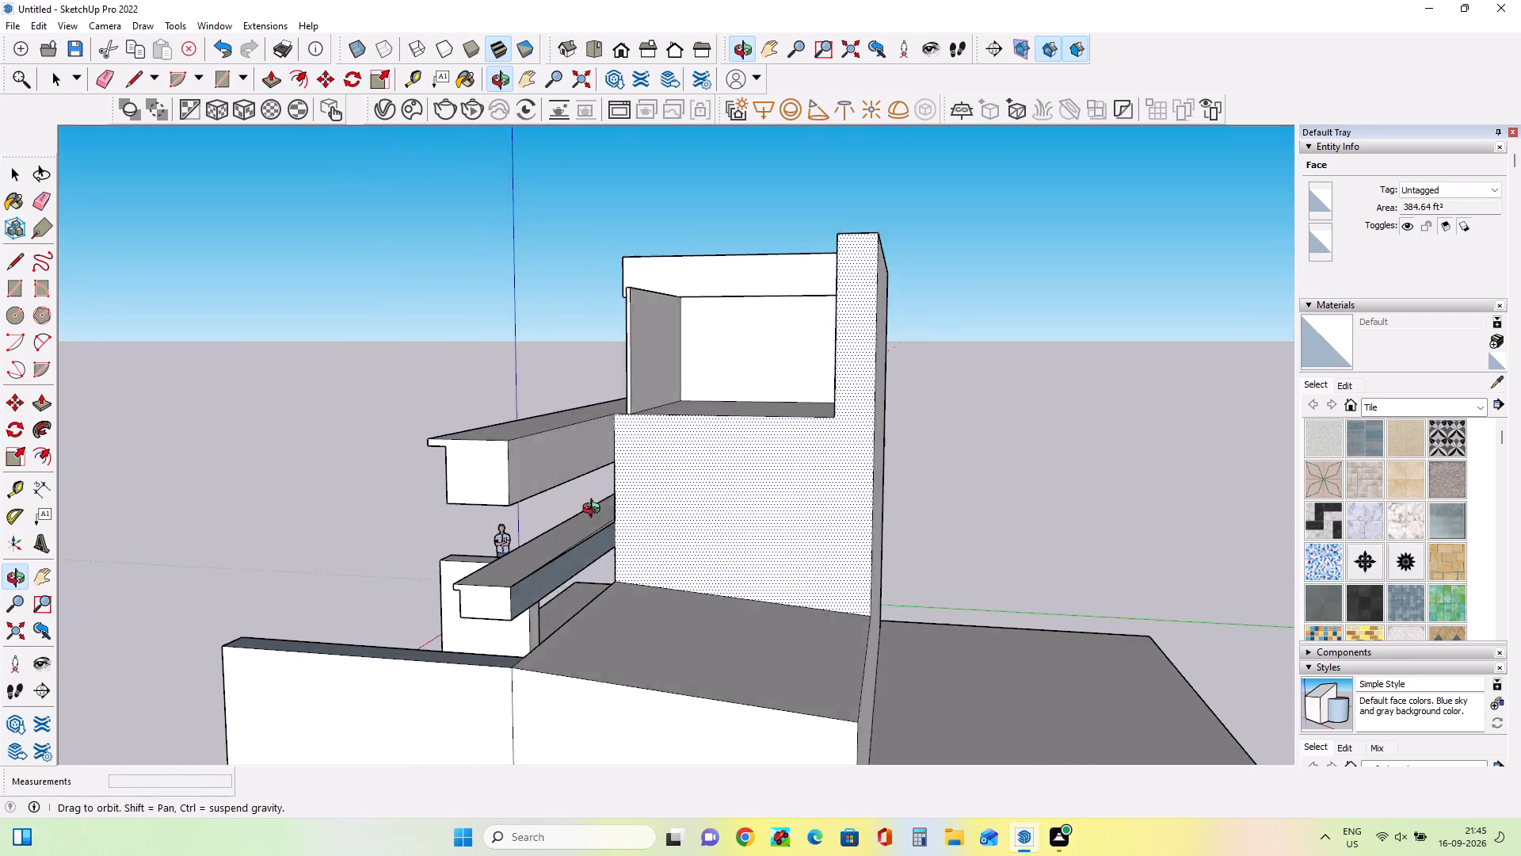
middle_click_drag(595, 510, 643, 539)
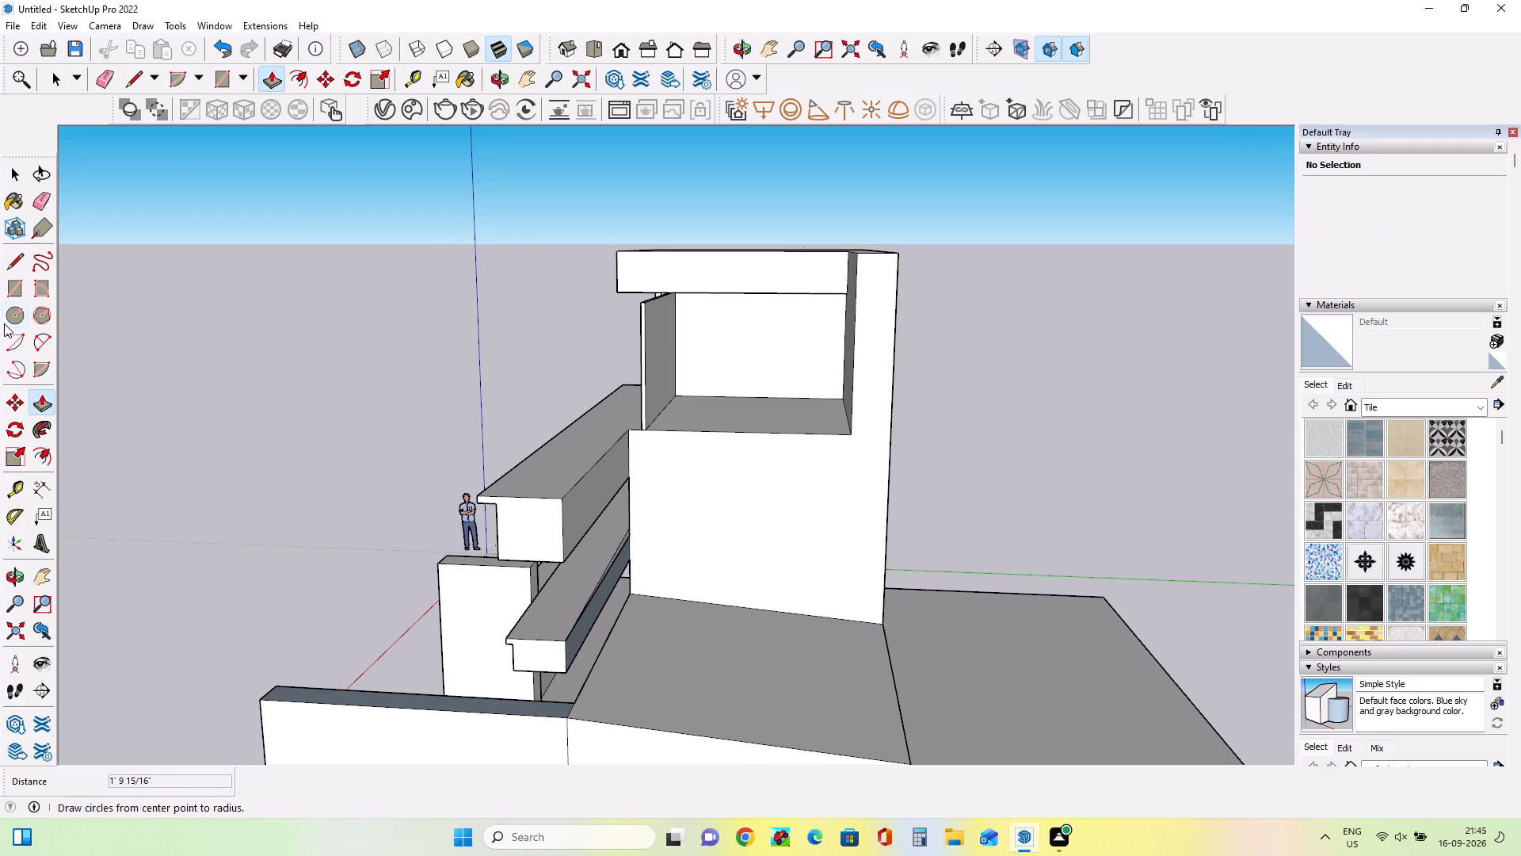
left_click(6, 265)
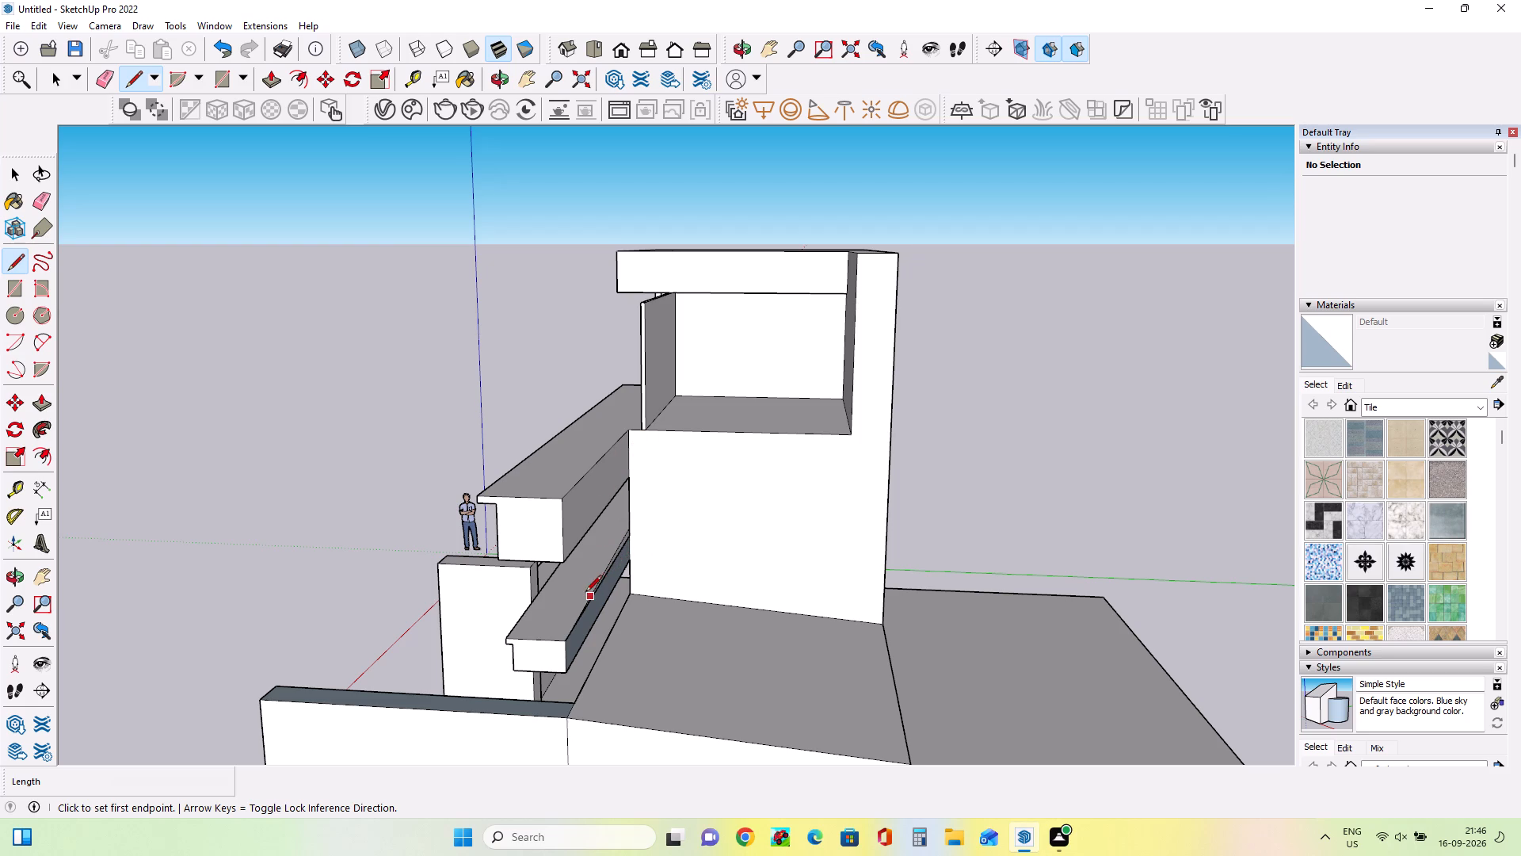
middle_click_drag(612, 591, 778, 506)
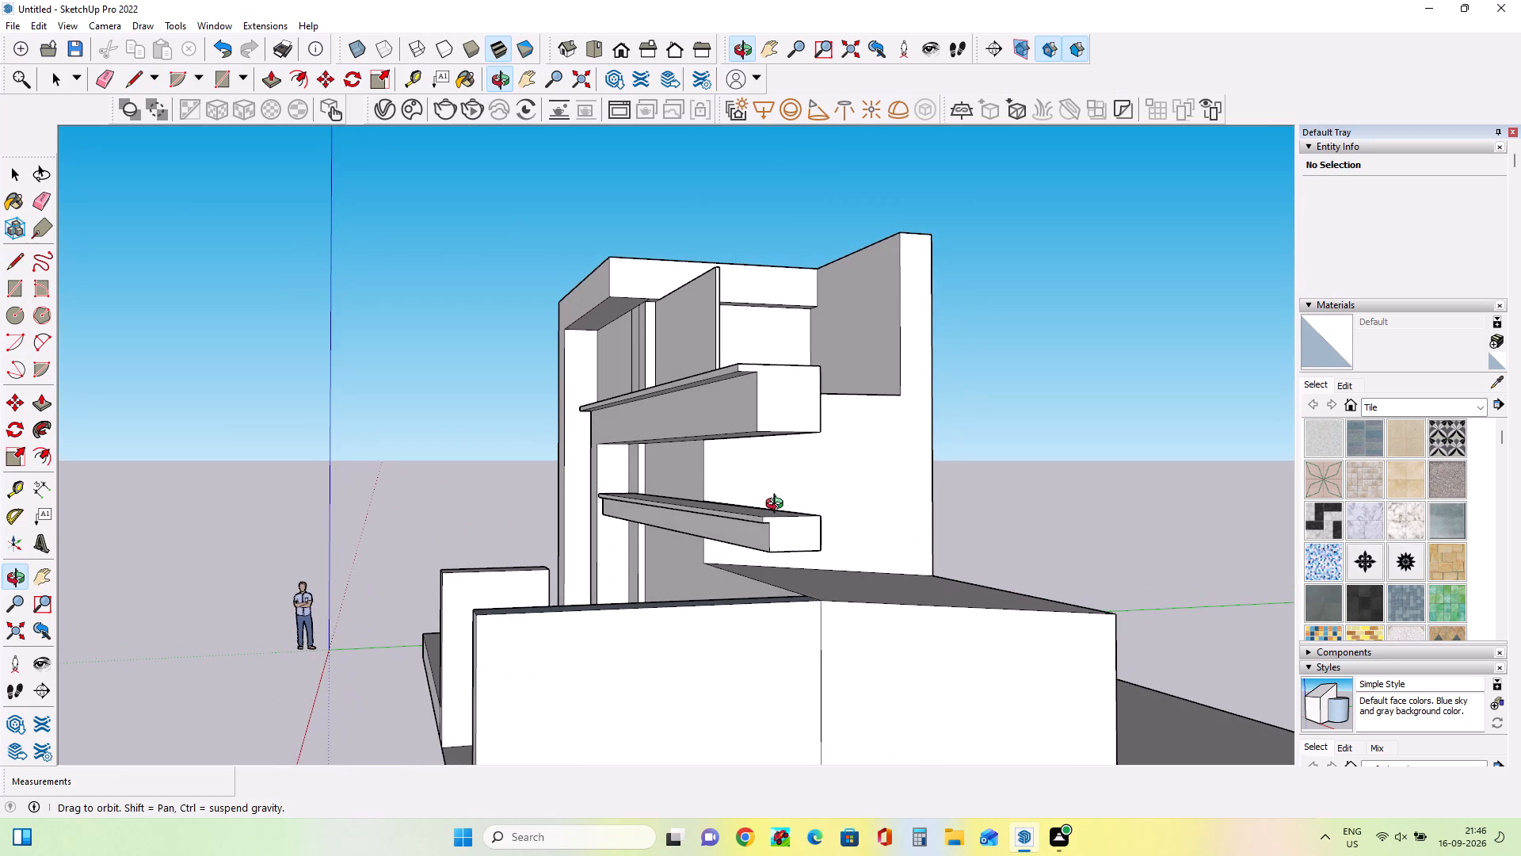
middle_click_drag(778, 506, 594, 542)
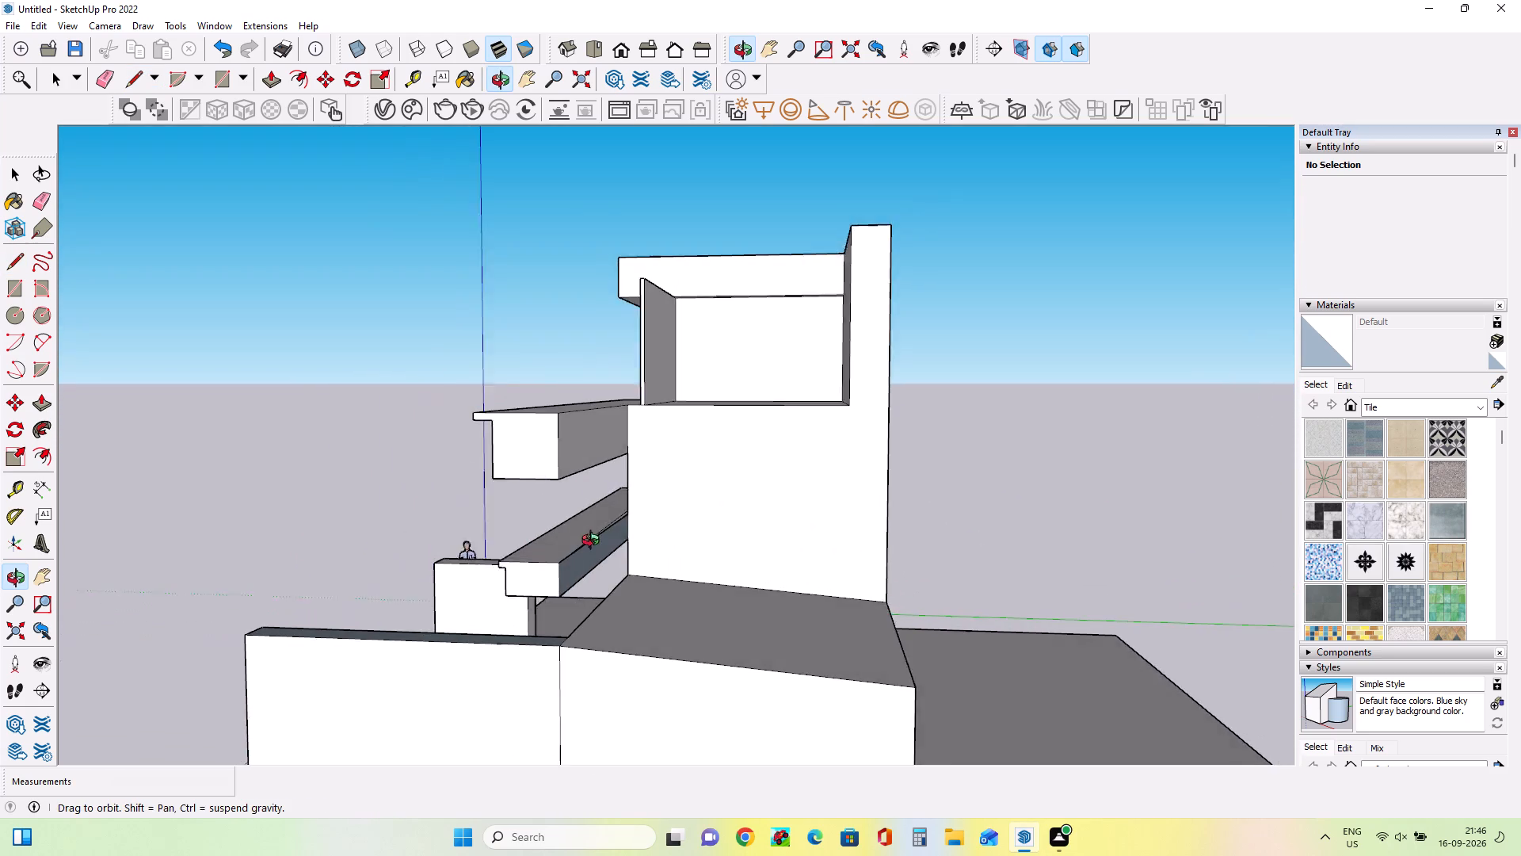
middle_click_drag(594, 542, 589, 545)
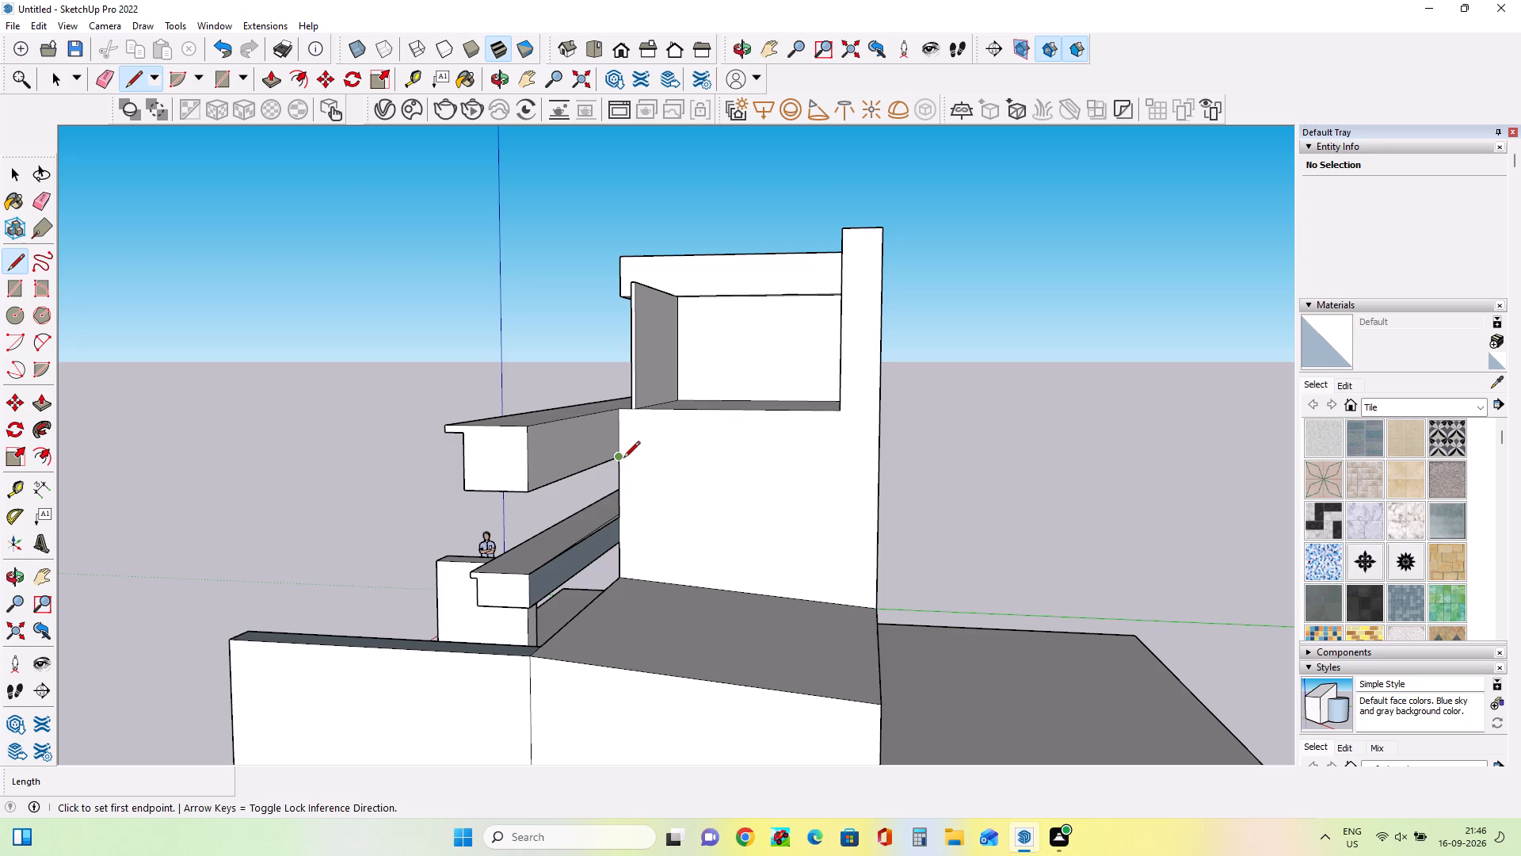
left_click(622, 459)
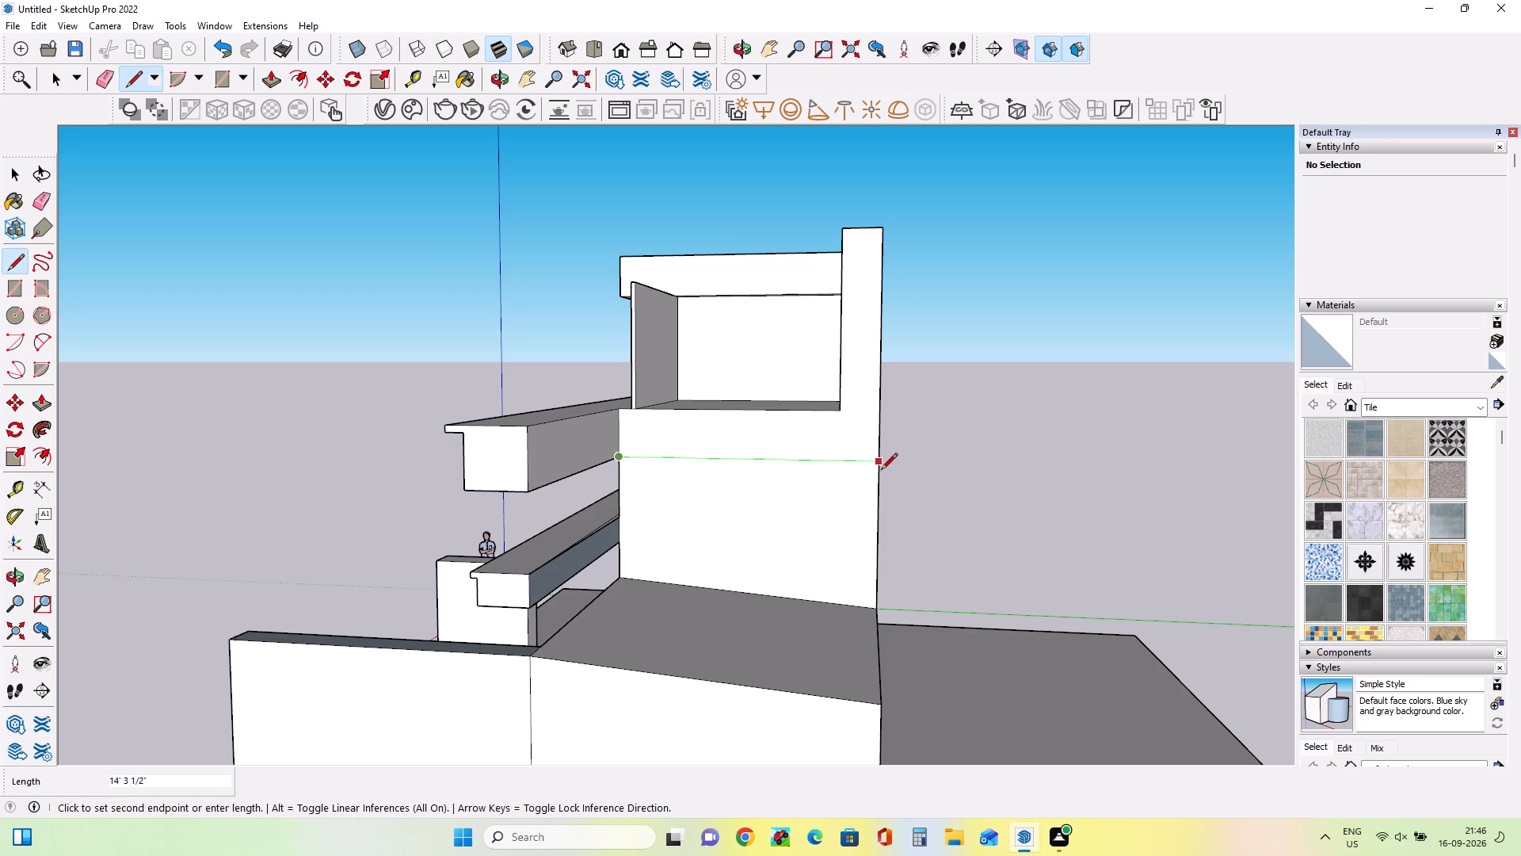
left_click(881, 471)
Pull the side face above the new line outward about 15' 8", flush with the canopy's end.
left_click(47, 406)
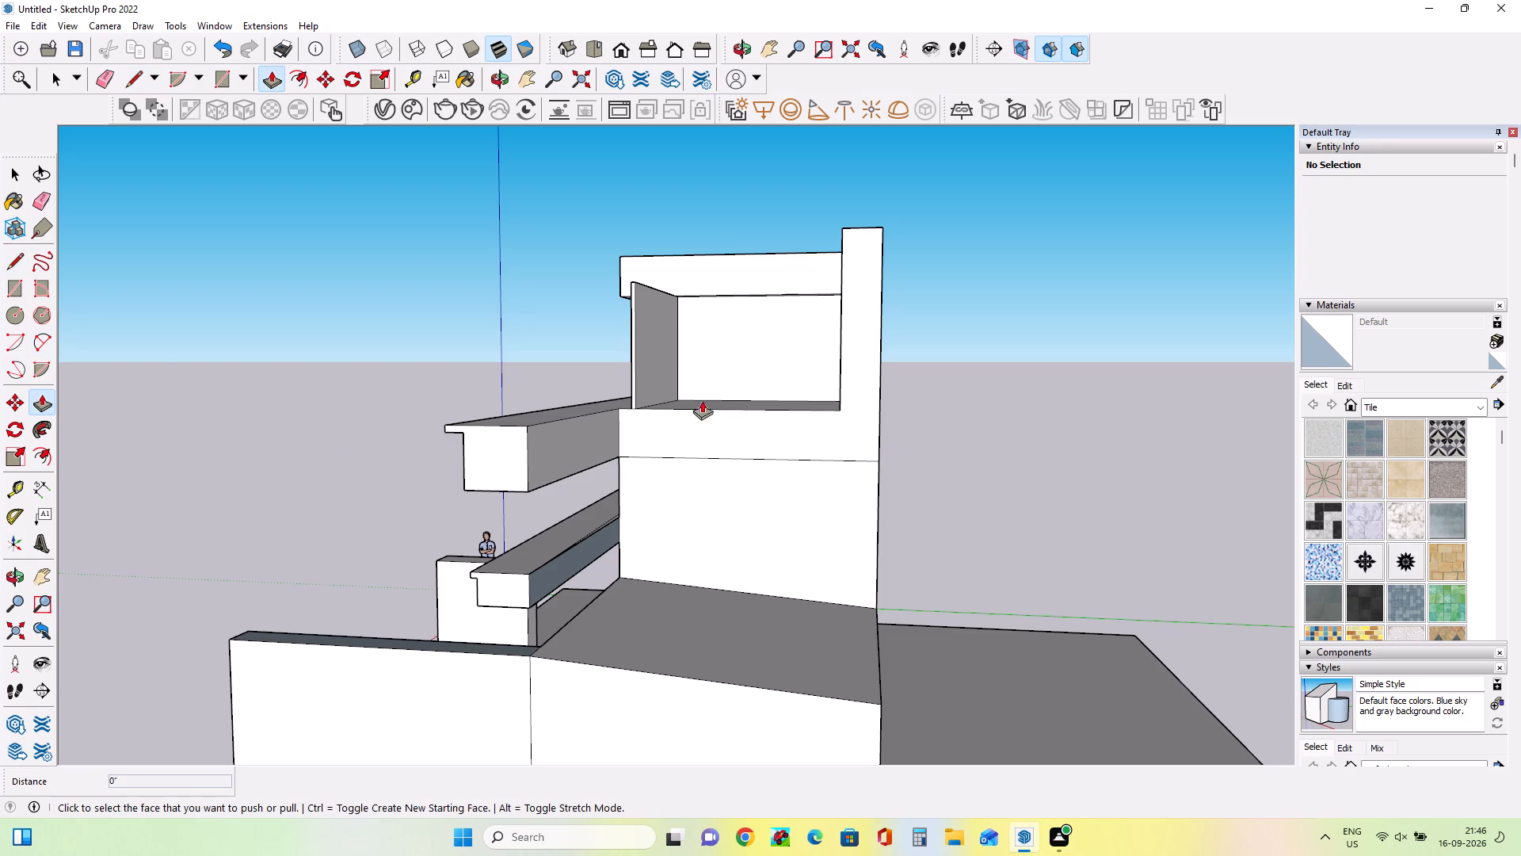
left_click(825, 439)
left_click(698, 491)
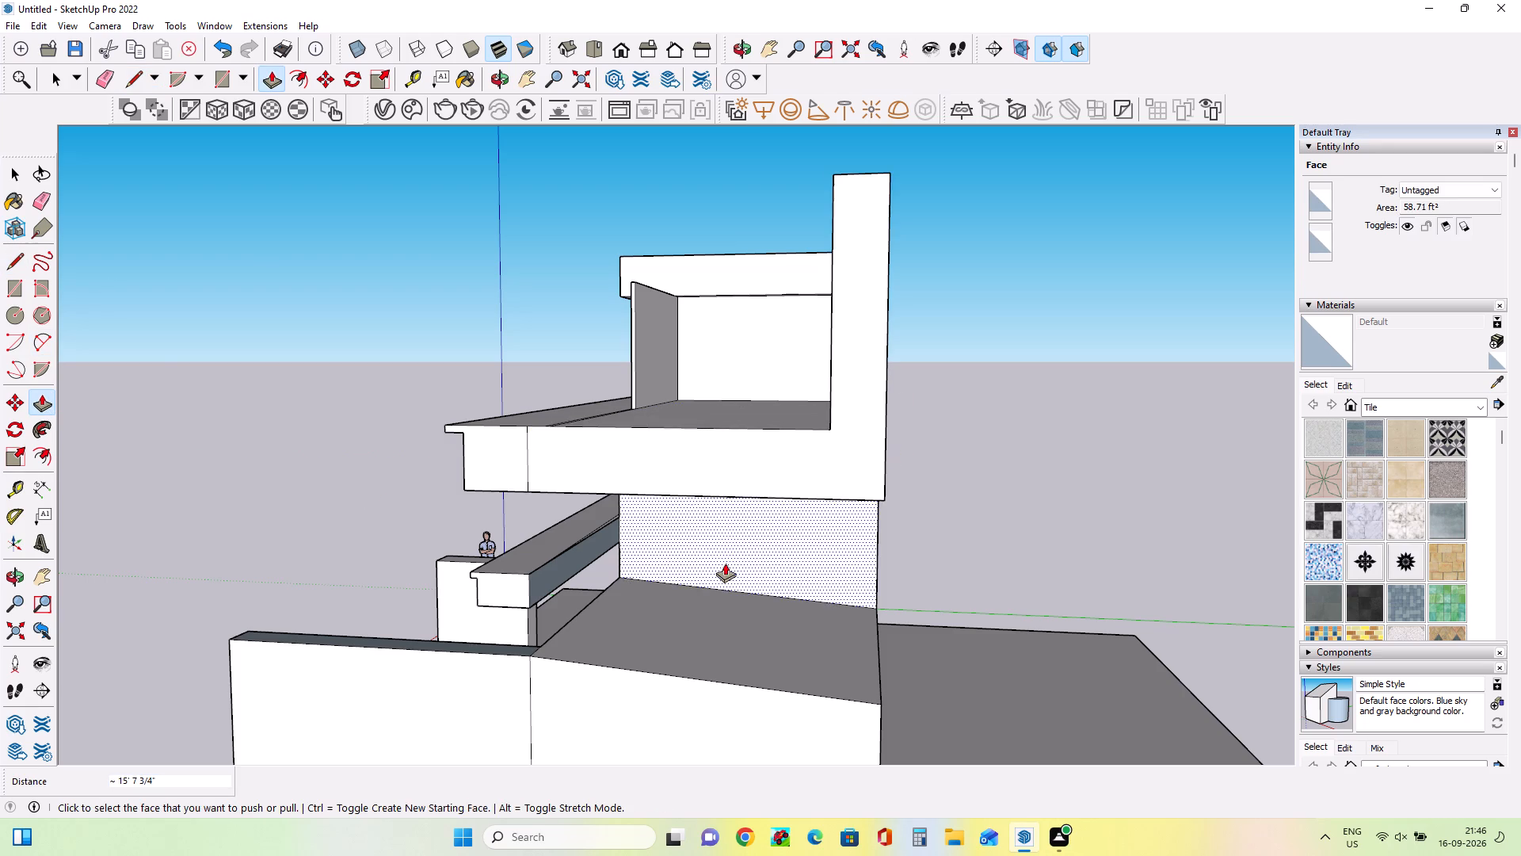
Draw a vertical line about 10' 10" long on the lower front wall, from the low side block's inner top corner to the ground.
middle_click_drag(726, 563, 940, 515)
middle_click_drag(741, 519, 1125, 582)
scroll(1125, 582, "down", 1)
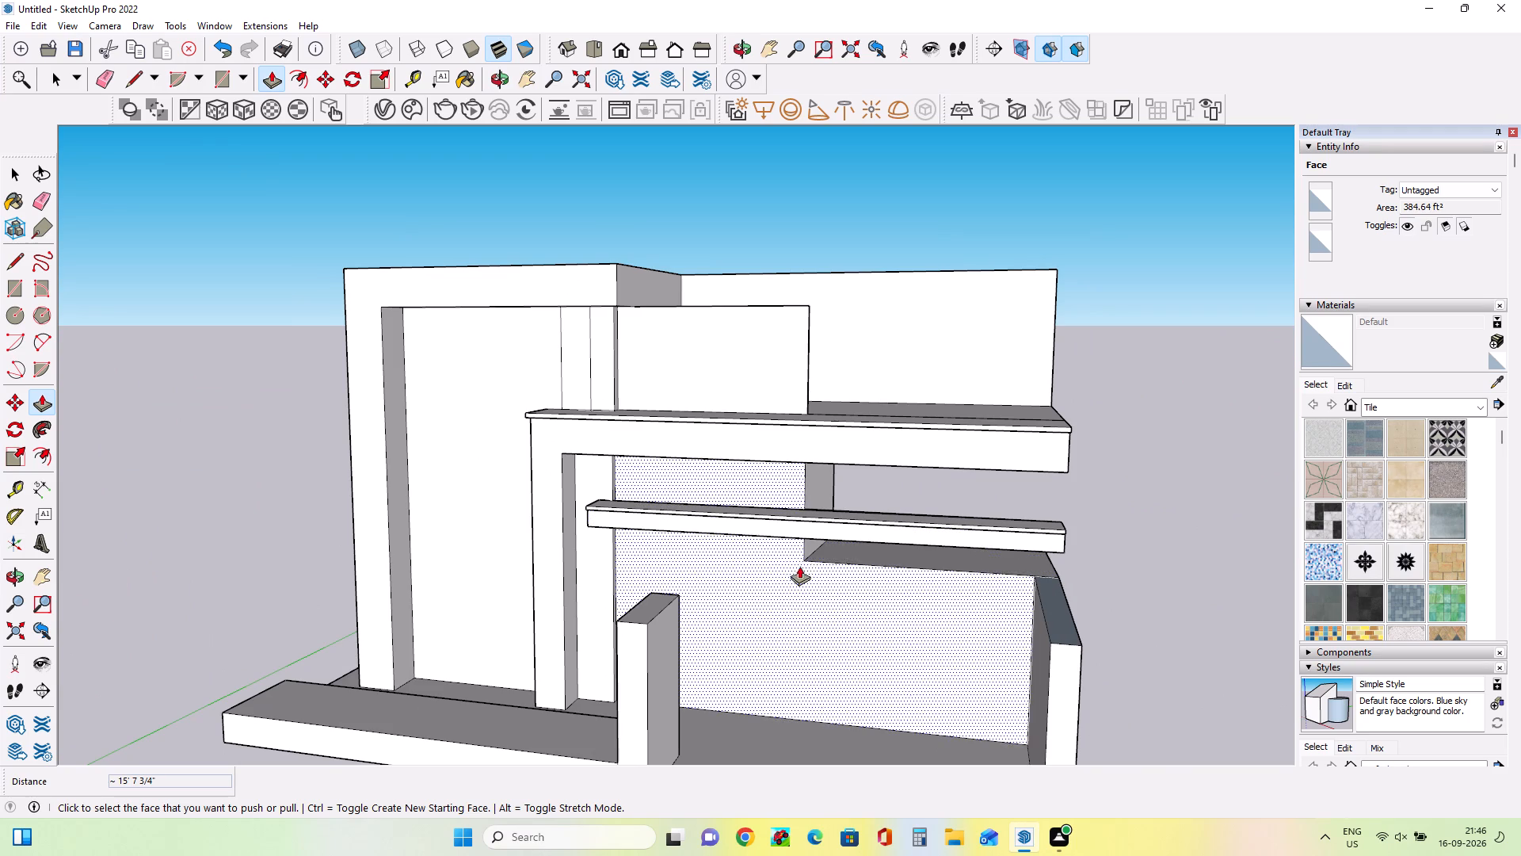
left_click(10, 269)
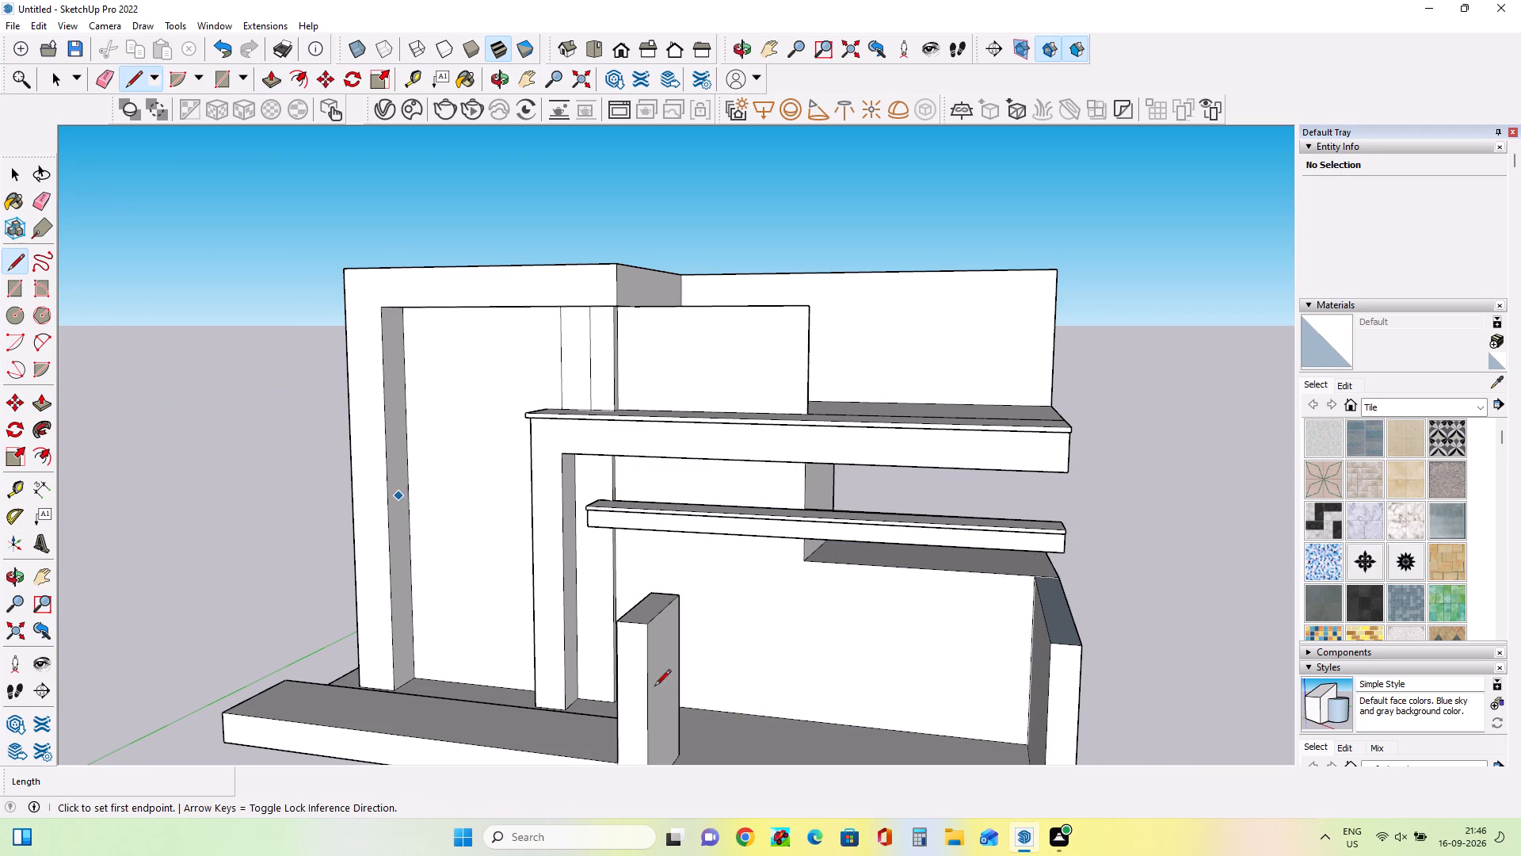
left_click(806, 561)
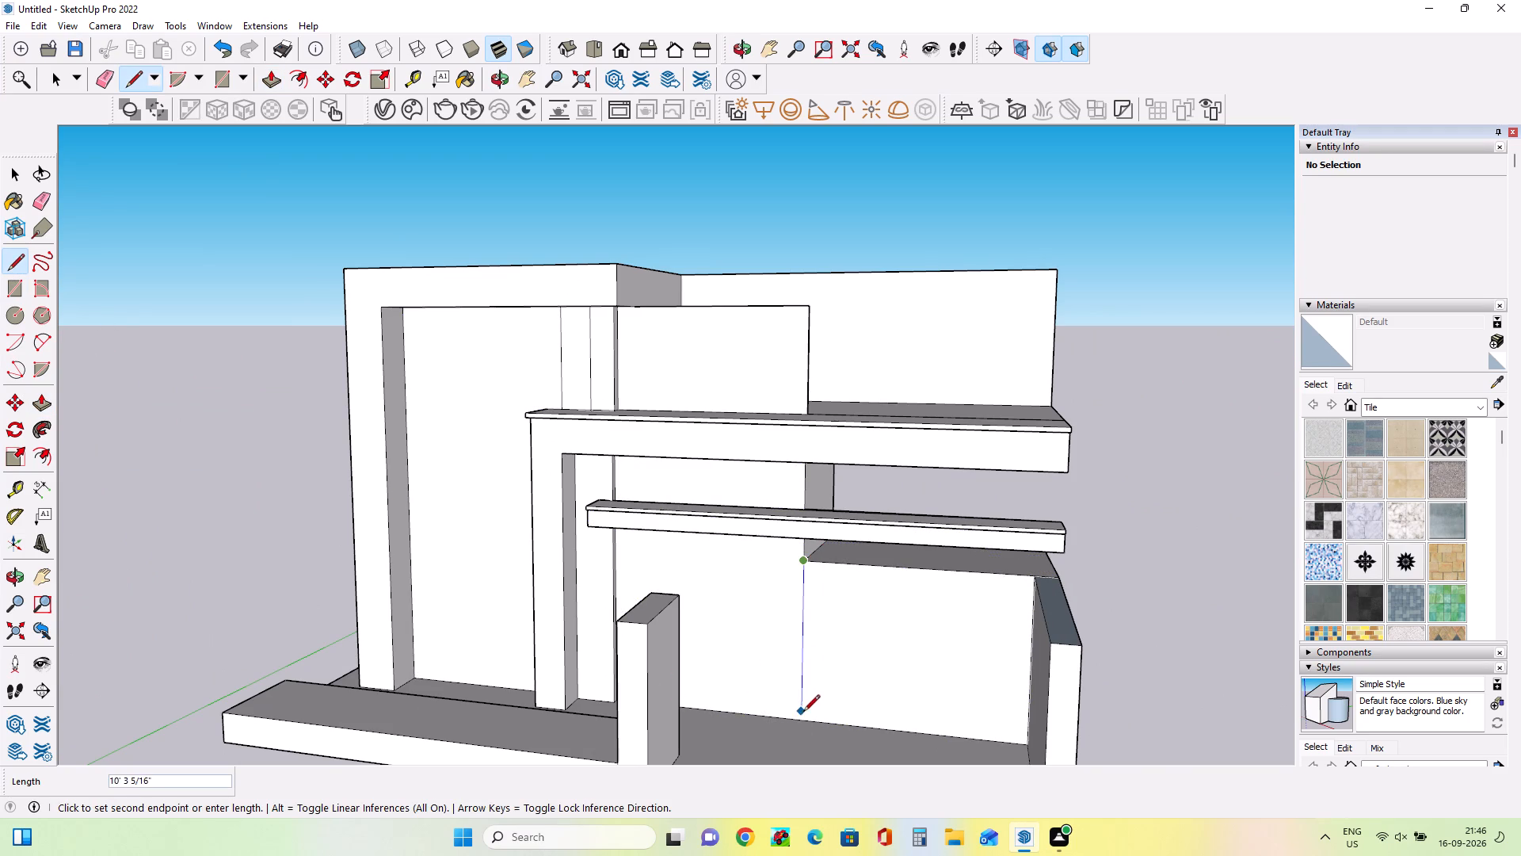
left_click(803, 717)
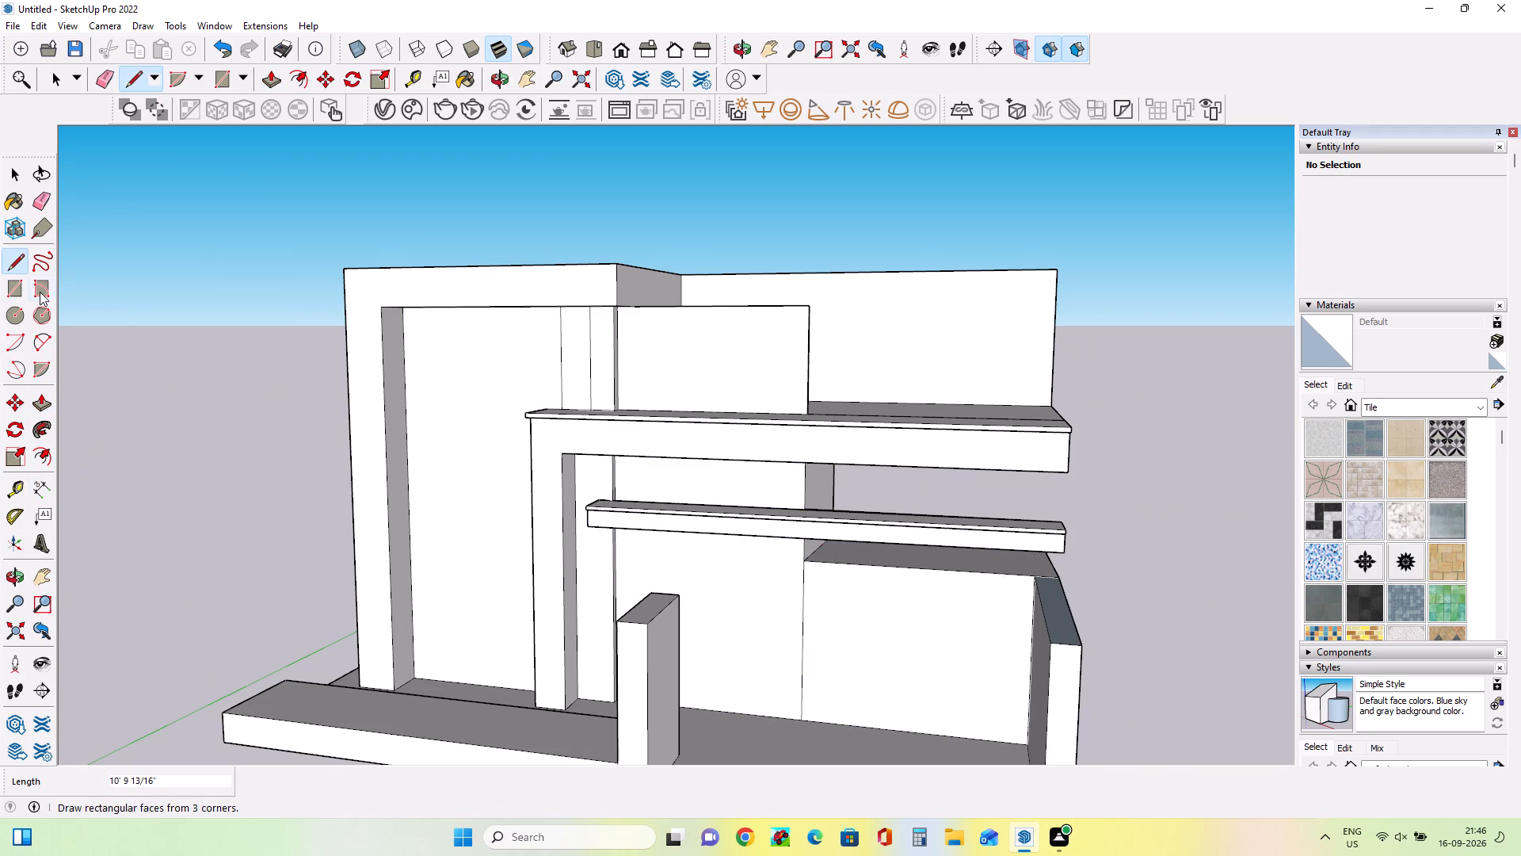
Push the front face of the low side block back about 12' 5" to recess it beneath the overhang.
double_click(43, 407)
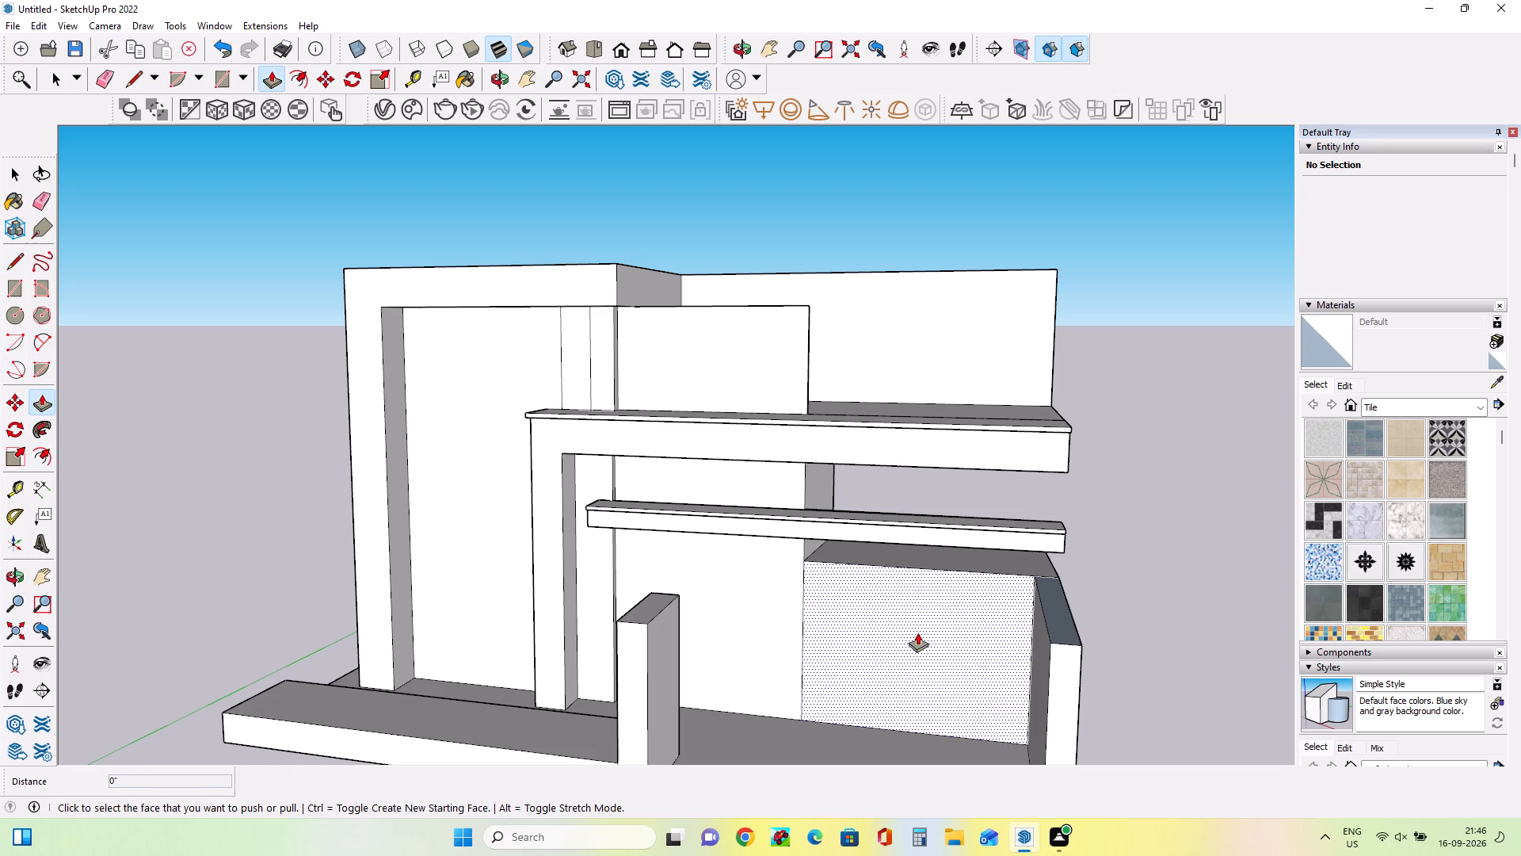
left_click(917, 632)
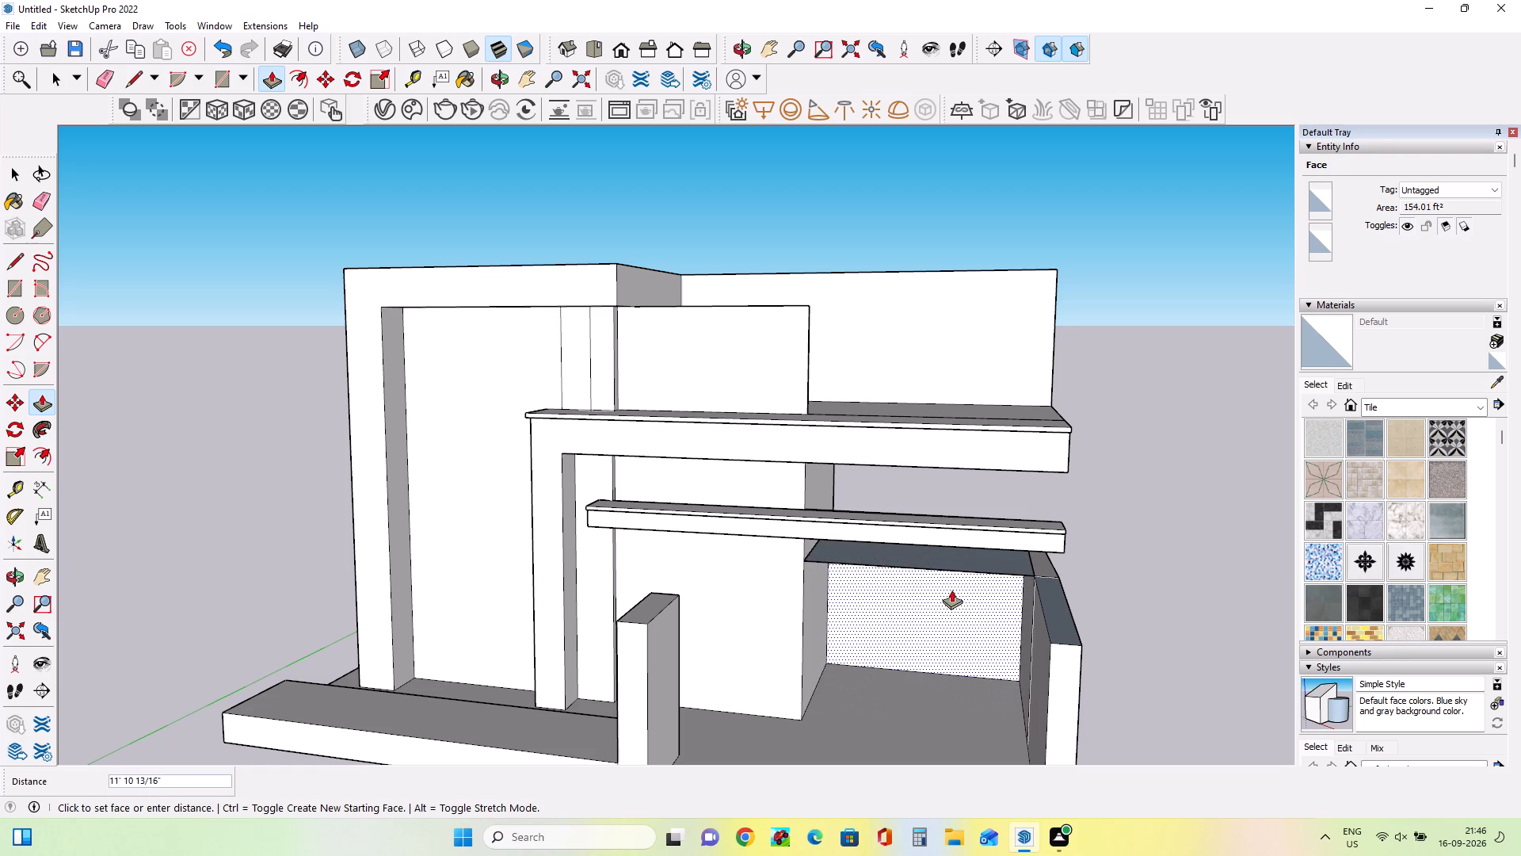
left_click(955, 588)
Pull the underside of the upper canopy beam downward to deepen it.
middle_click_drag(840, 692, 932, 660)
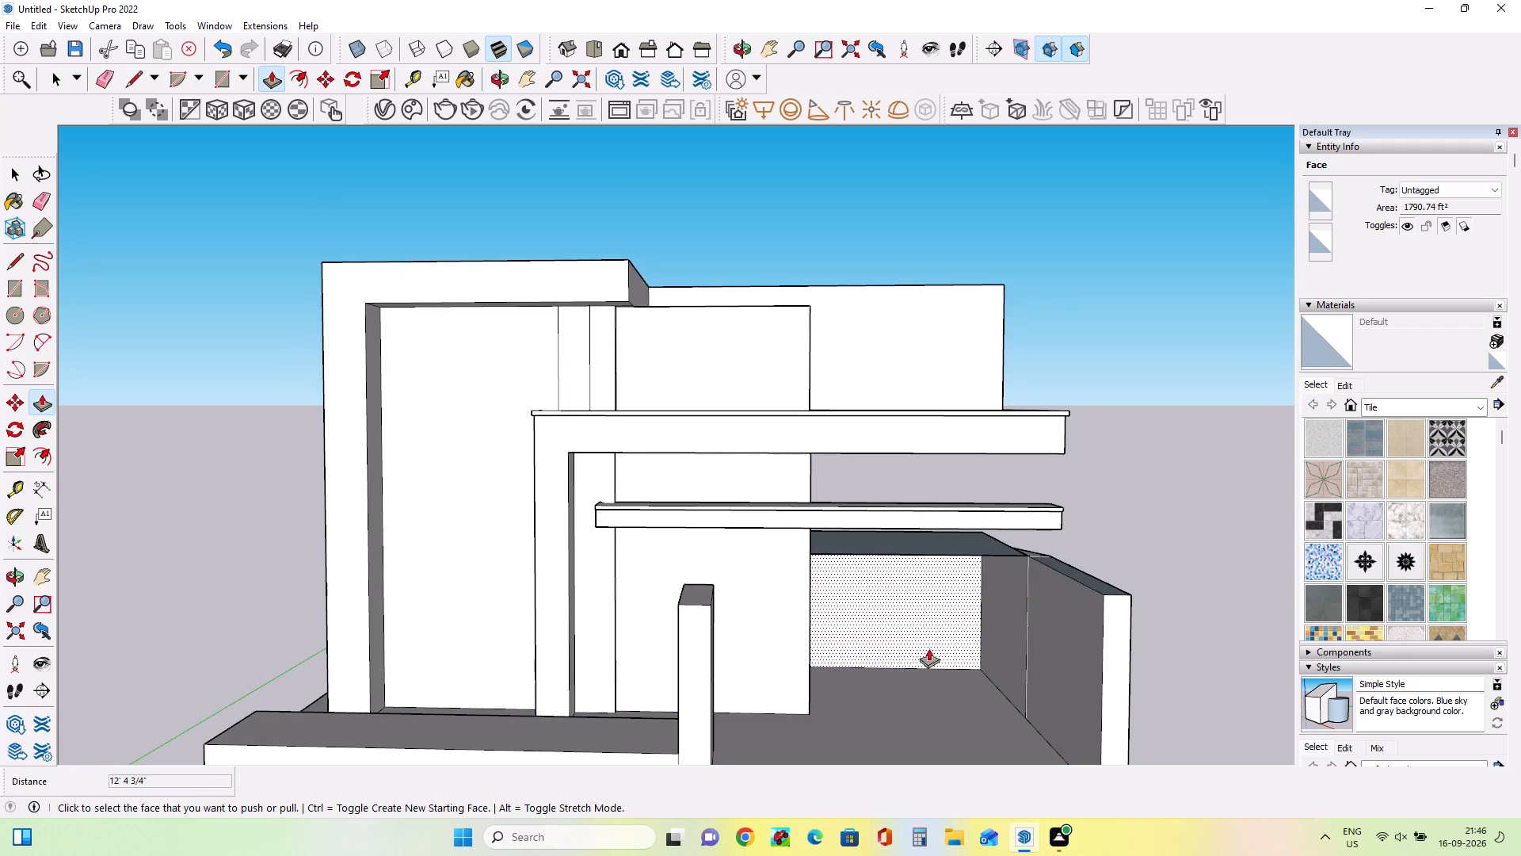
middle_click_drag(1030, 584, 852, 616)
middle_click_drag(958, 634, 961, 634)
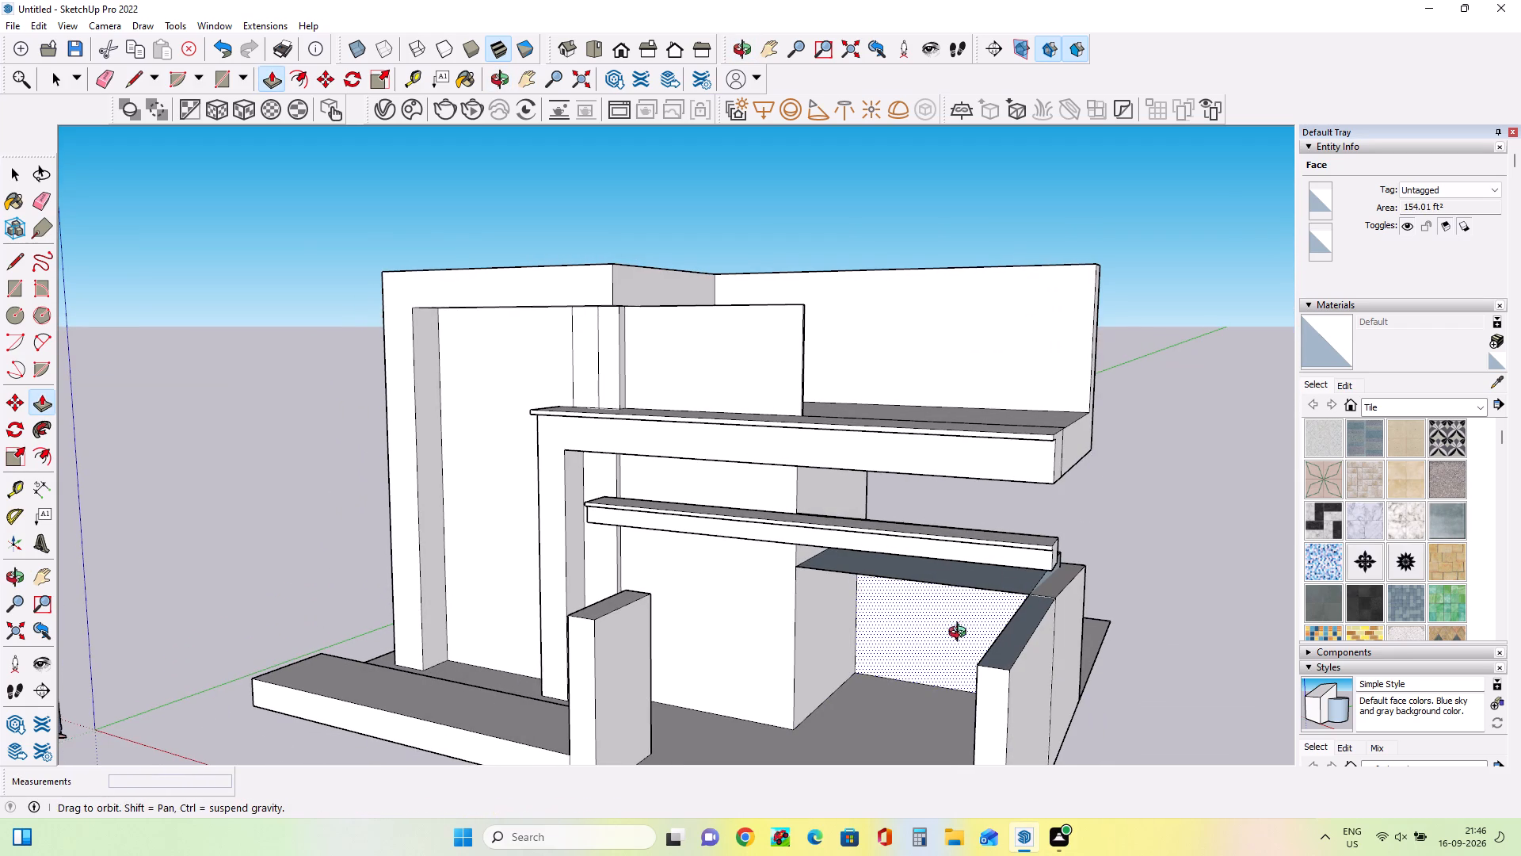
middle_click_drag(961, 634, 1050, 515)
middle_click_drag(917, 528, 882, 634)
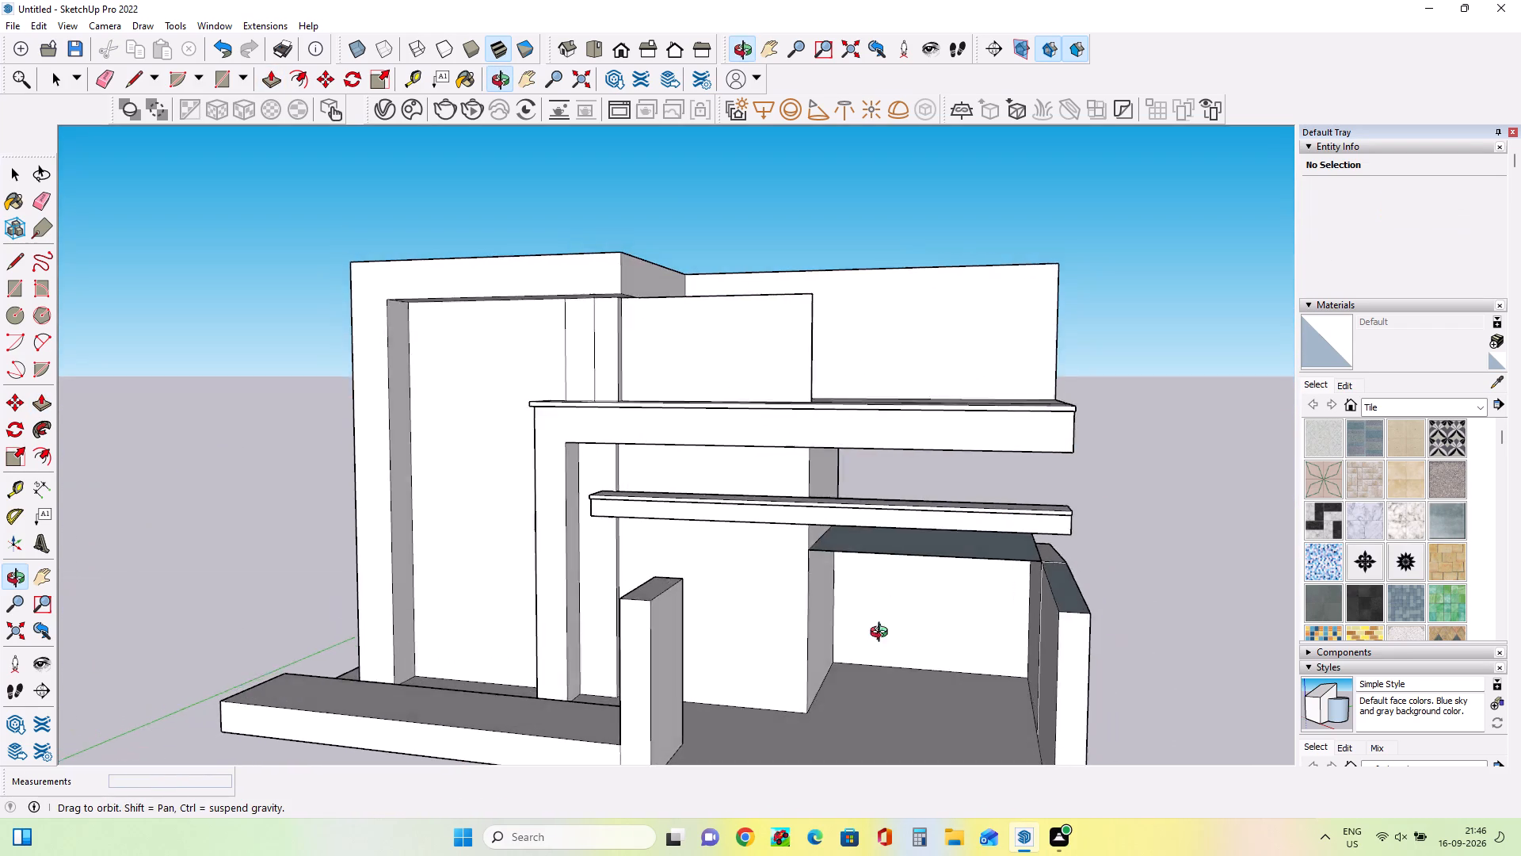
middle_click_drag(882, 634, 578, 696)
middle_click_drag(855, 612, 1065, 517)
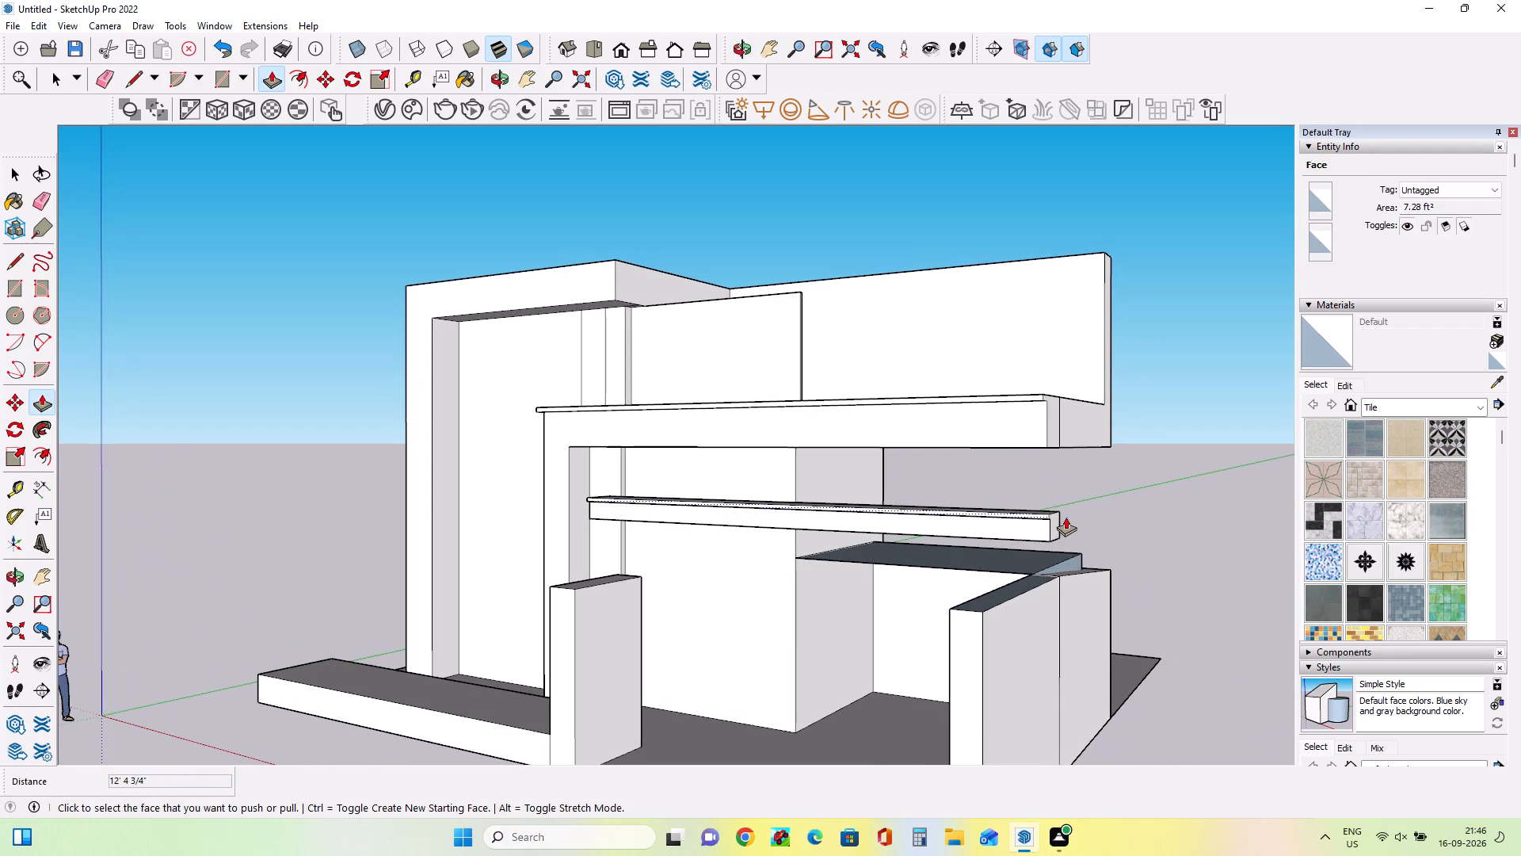
middle_click_drag(1111, 546, 772, 533)
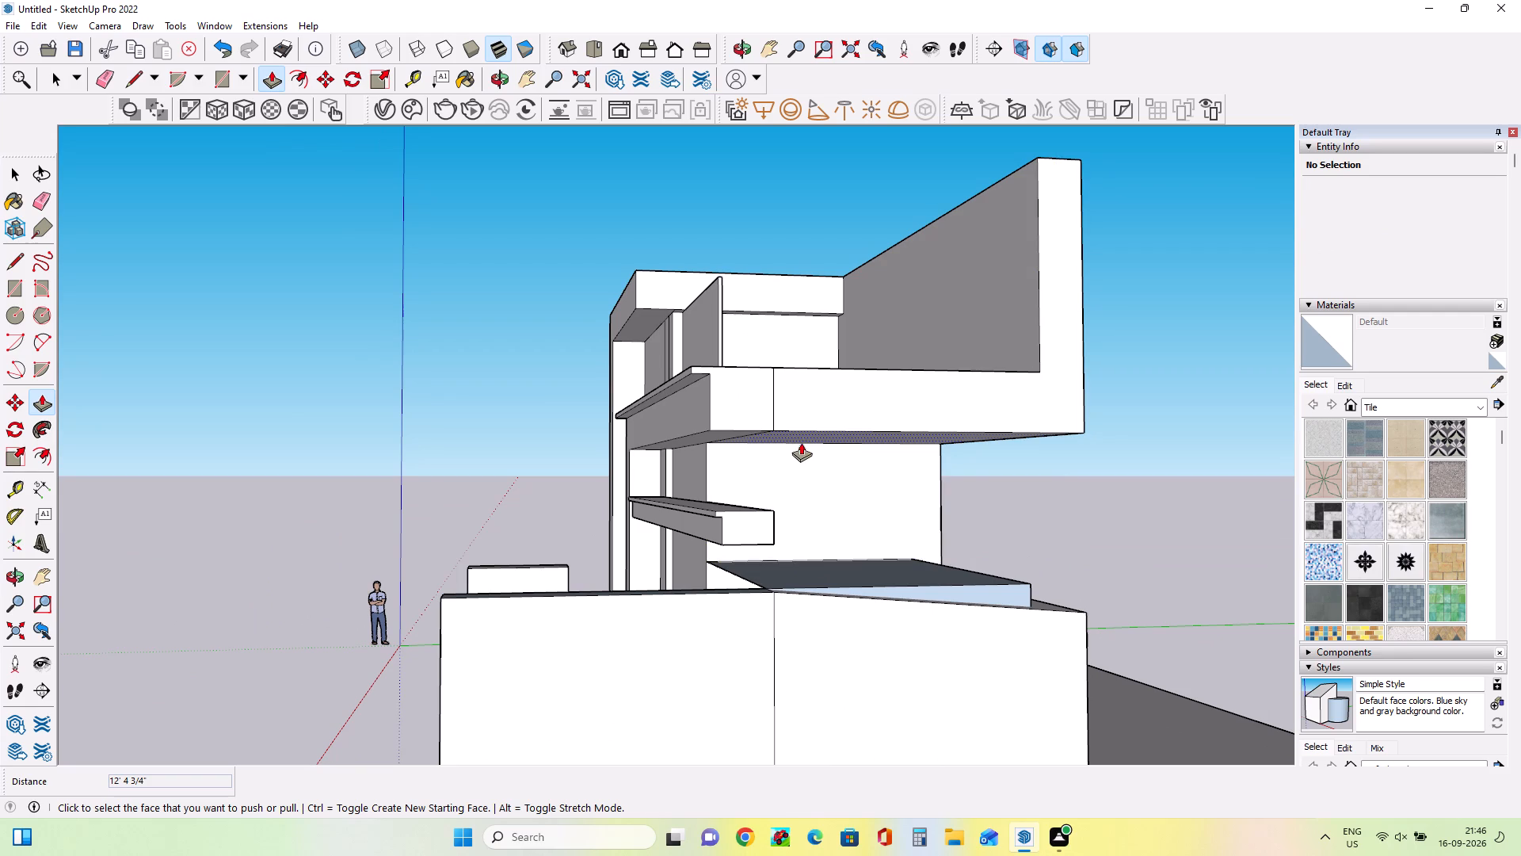
left_click(741, 434)
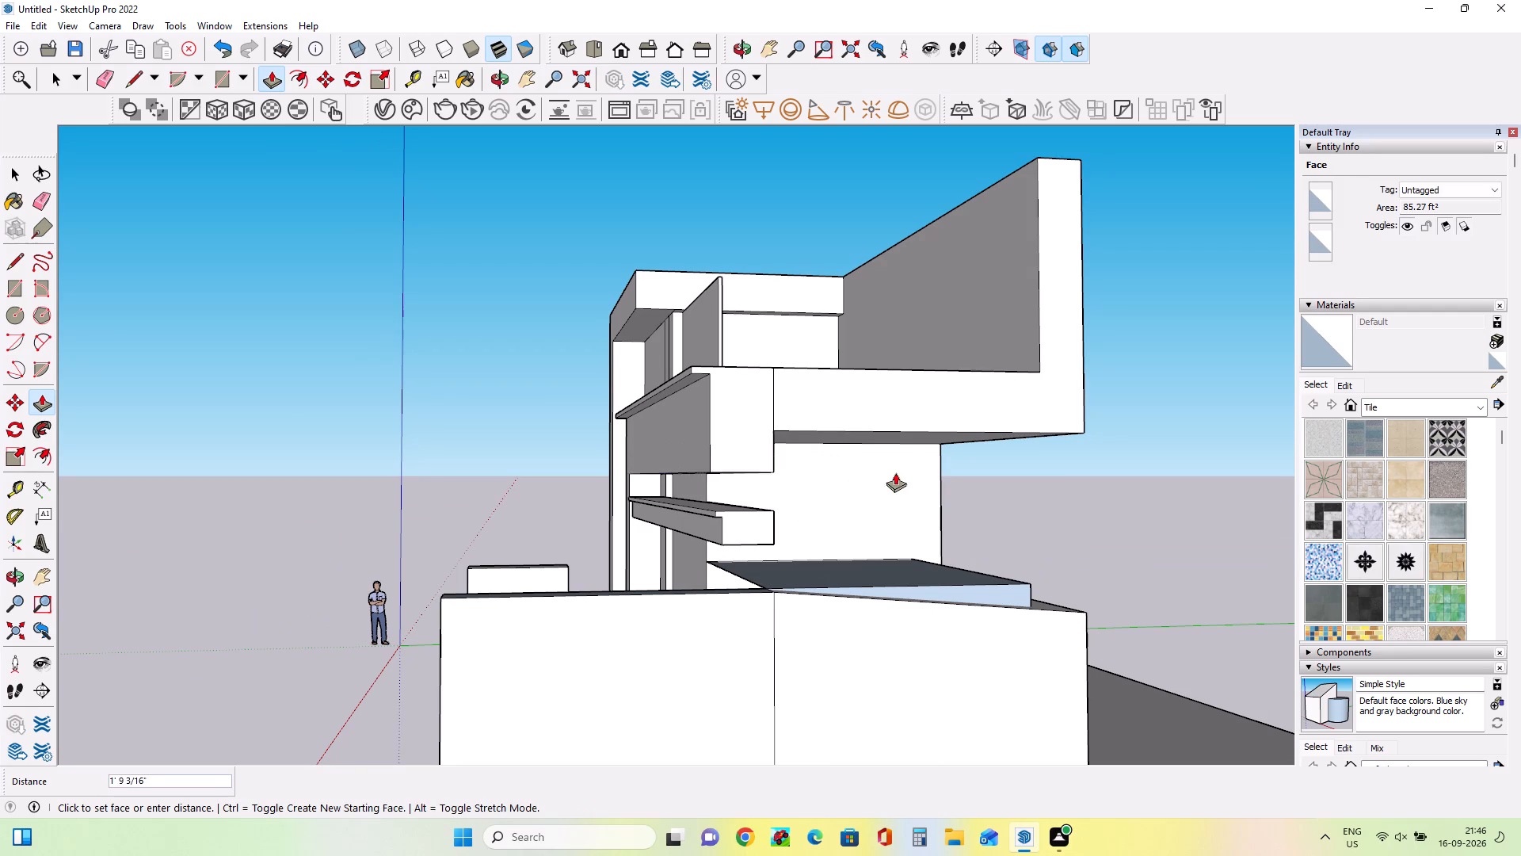
Pull the underside of the side overhang down about 6' 10", to the level of the low side wall.
key("Escape")
middle_click_drag(913, 471, 783, 436)
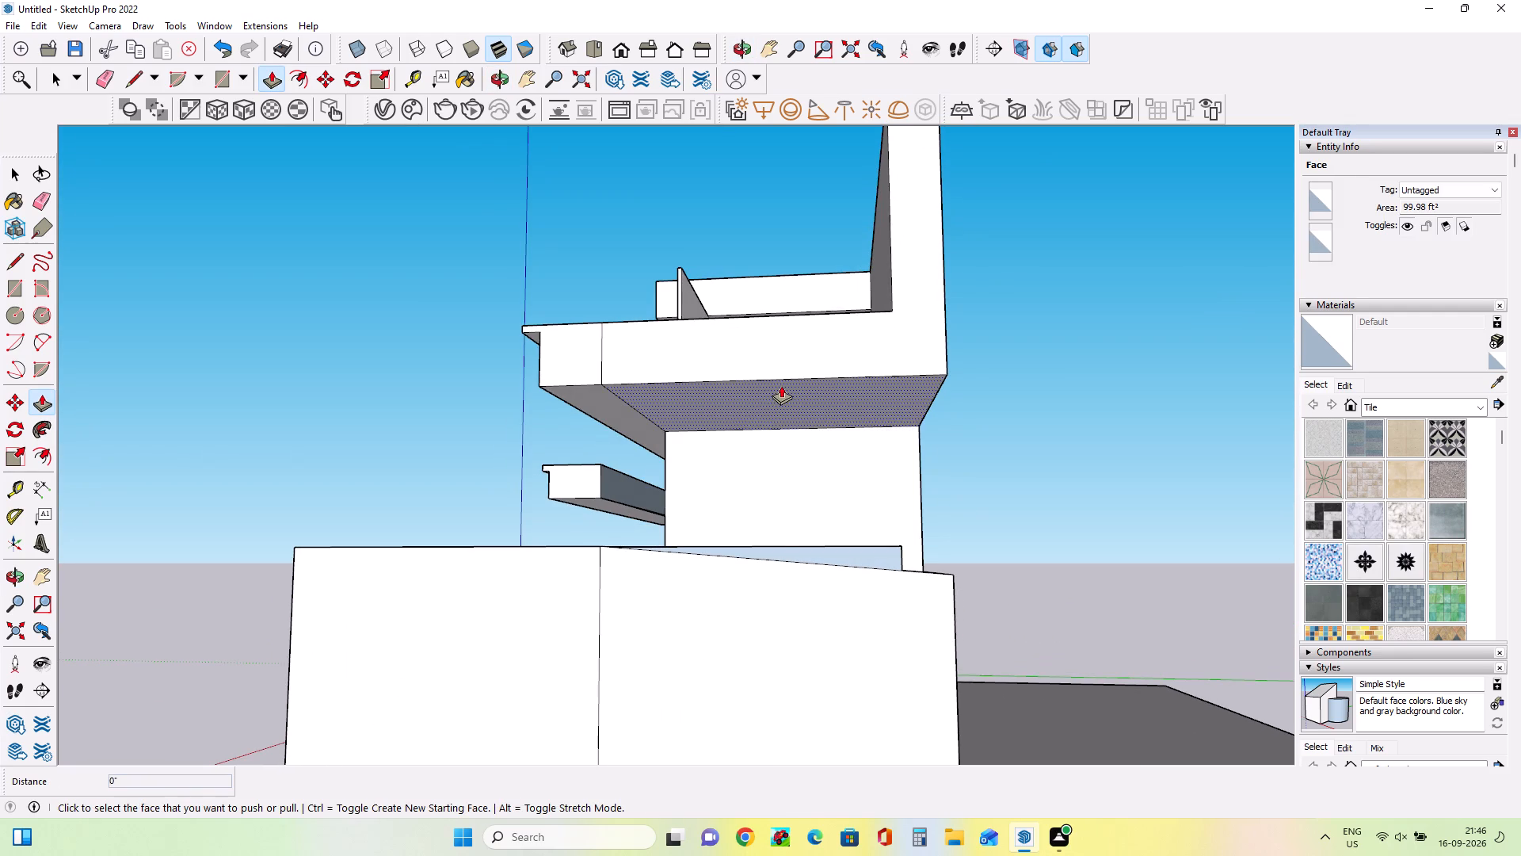
left_click(781, 385)
left_click(777, 548)
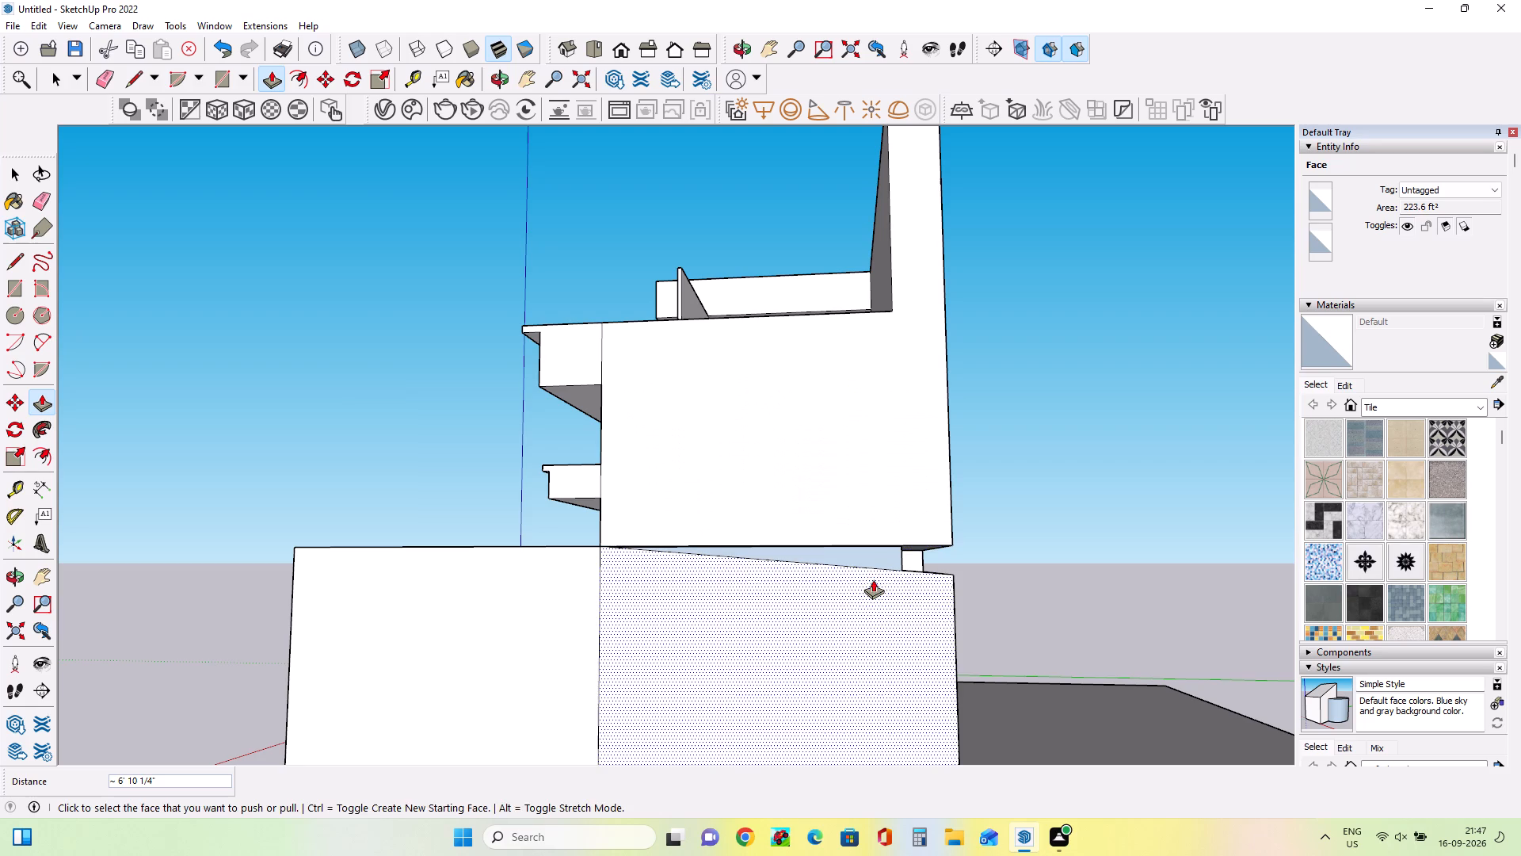
Draw a vertical line of about 7" at the rear outer corner, closing the gap between the overhang and the low side wall.
middle_click_drag(946, 582, 847, 674)
middle_click_drag(768, 693, 805, 624)
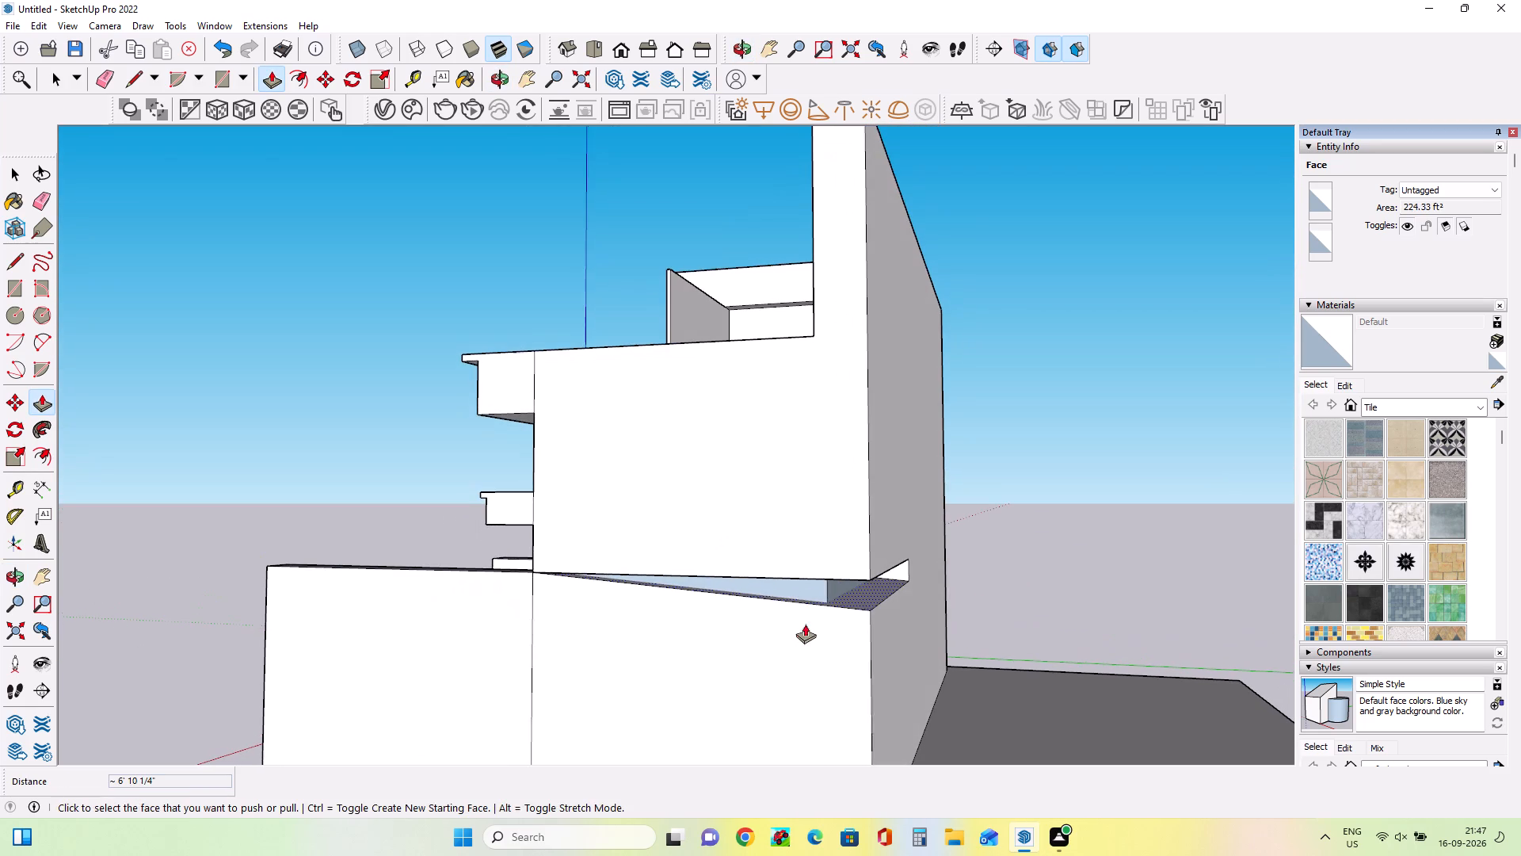
left_click(15, 269)
left_click(868, 583)
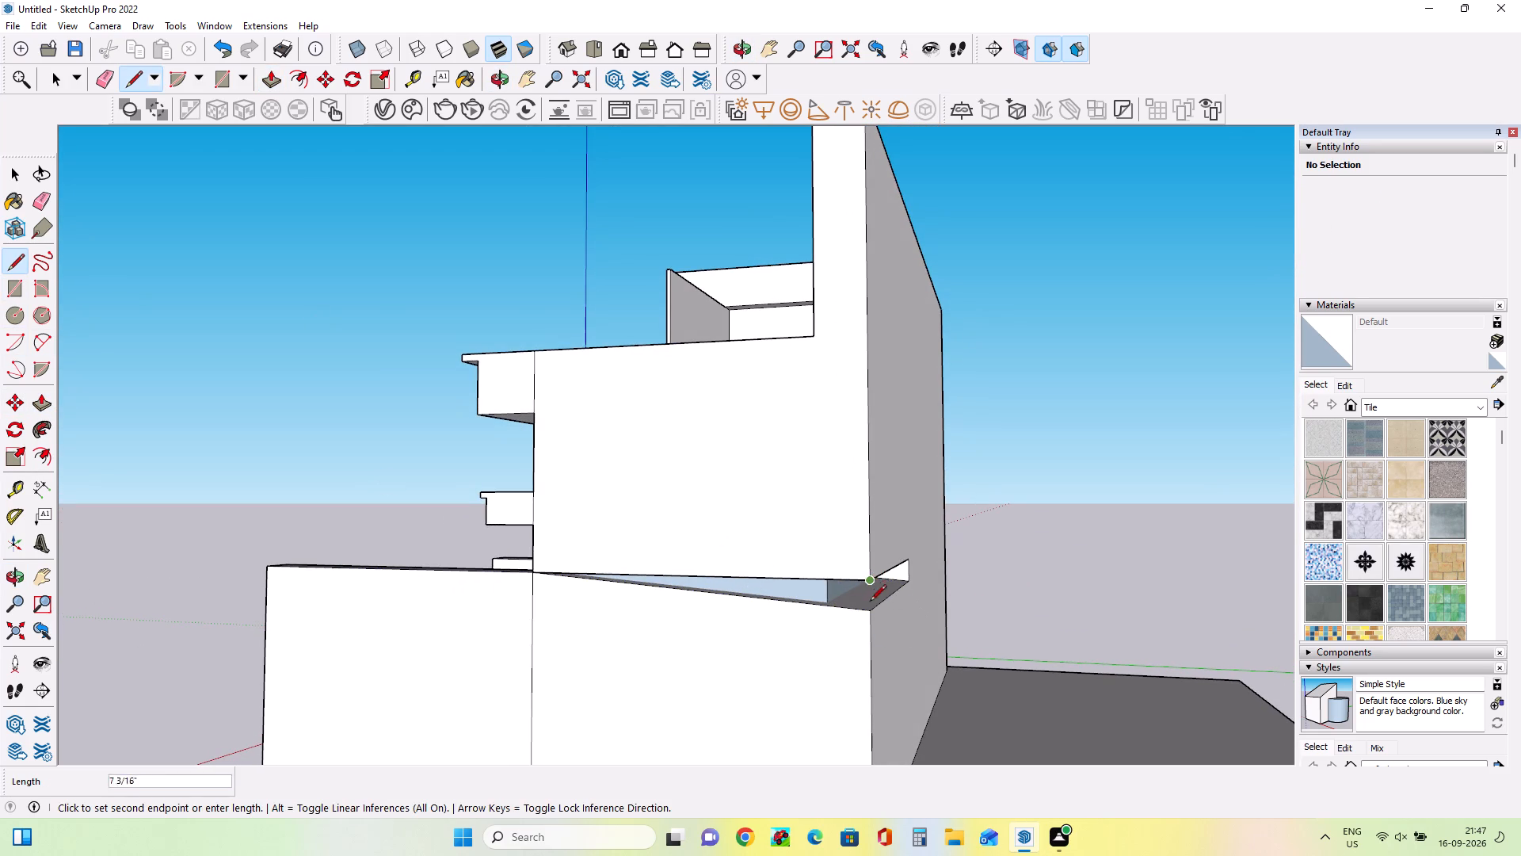
left_click(870, 615)
Erase the leftover vertical line on the inner face of the side boundary wall.
middle_click_drag(966, 636, 868, 635)
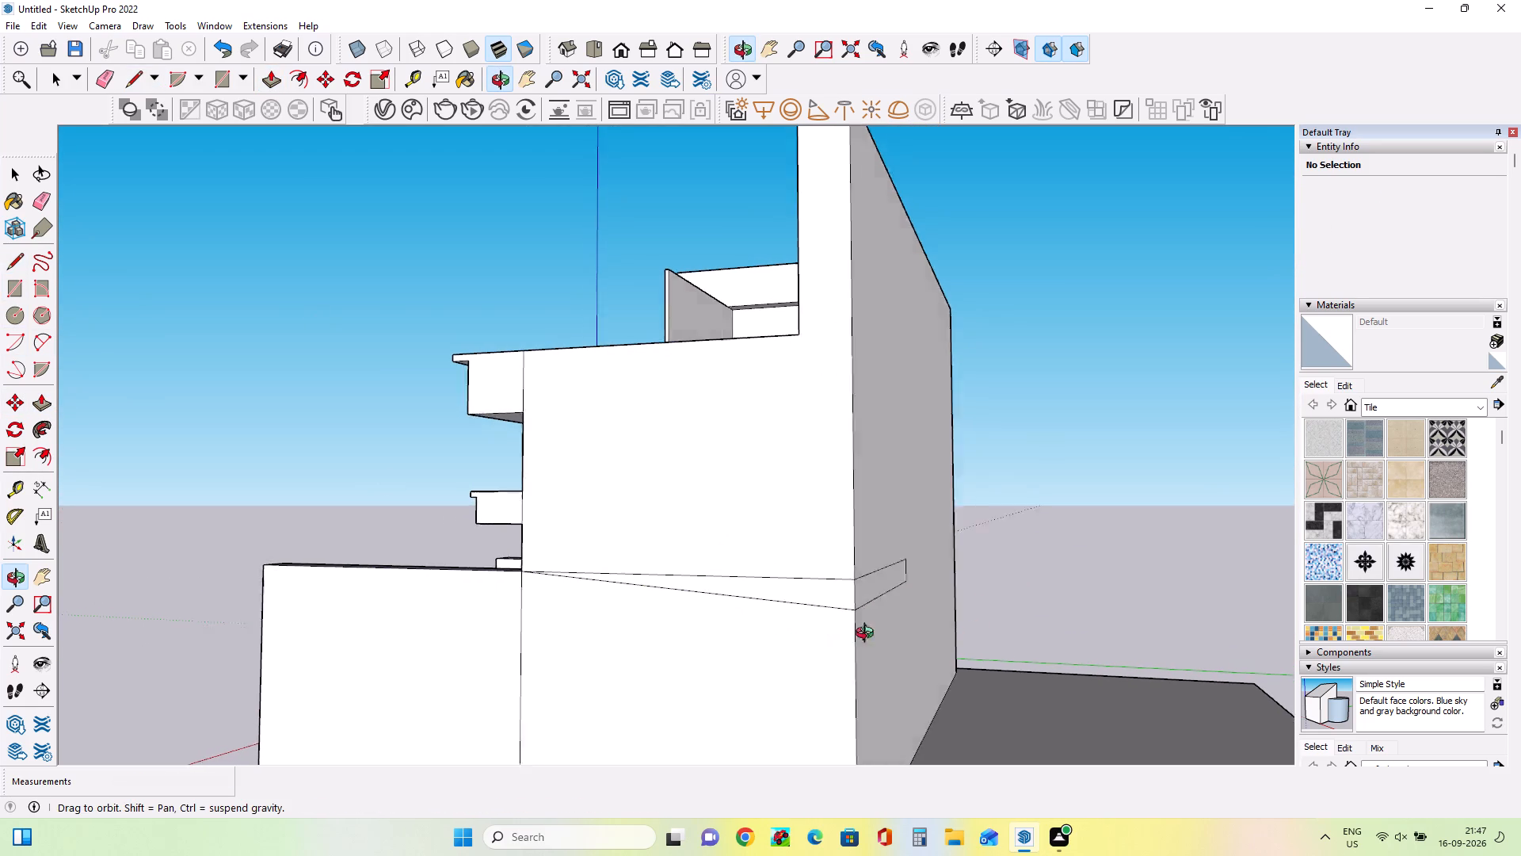
middle_click_drag(868, 635, 1411, 598)
middle_click_drag(871, 585, 1229, 670)
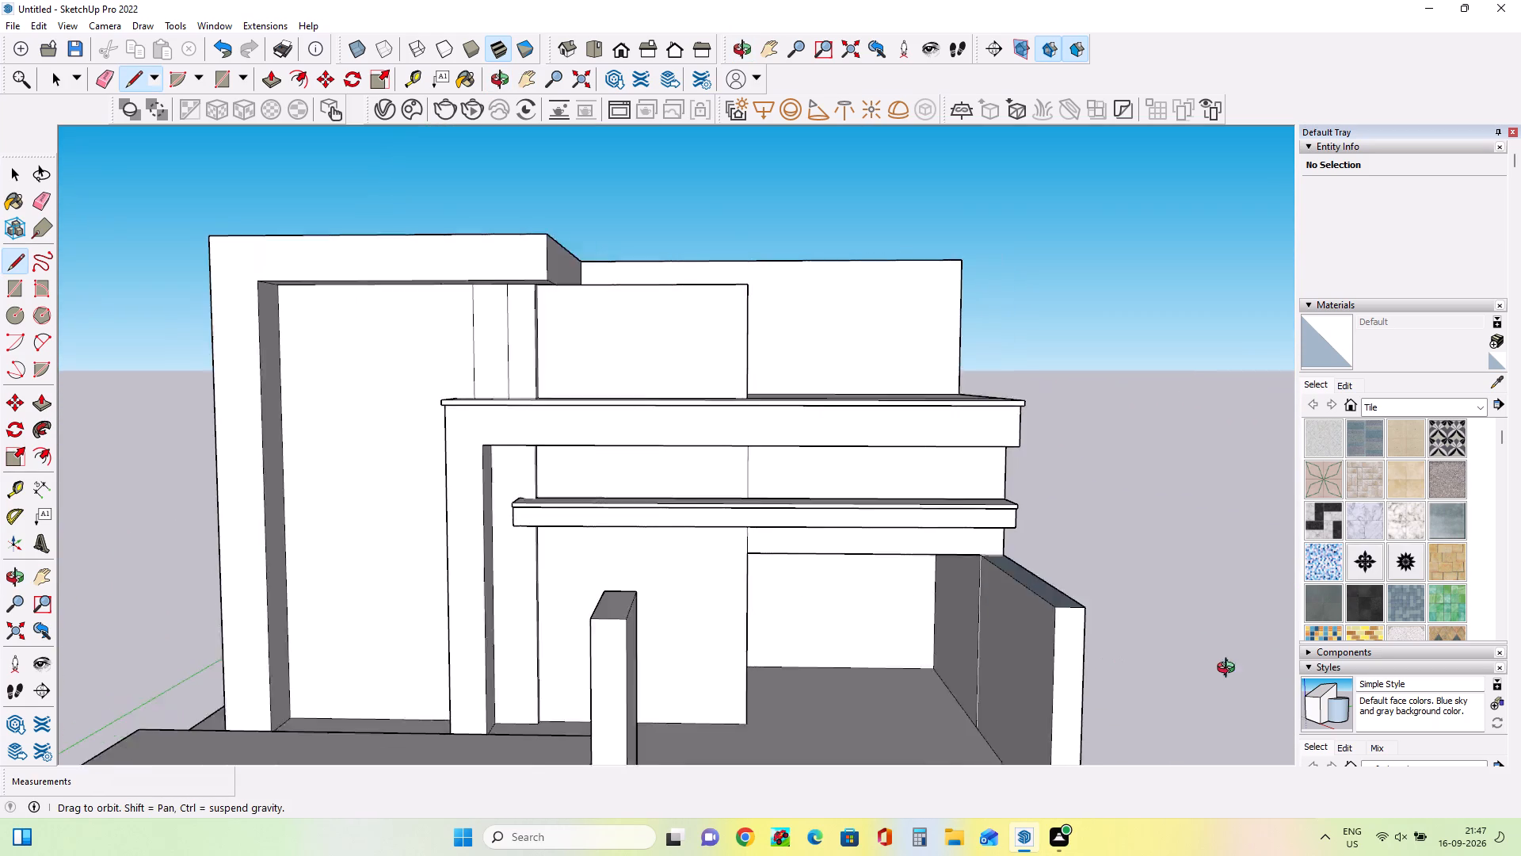
middle_click_drag(1229, 670, 1231, 670)
middle_click_drag(795, 606, 799, 636)
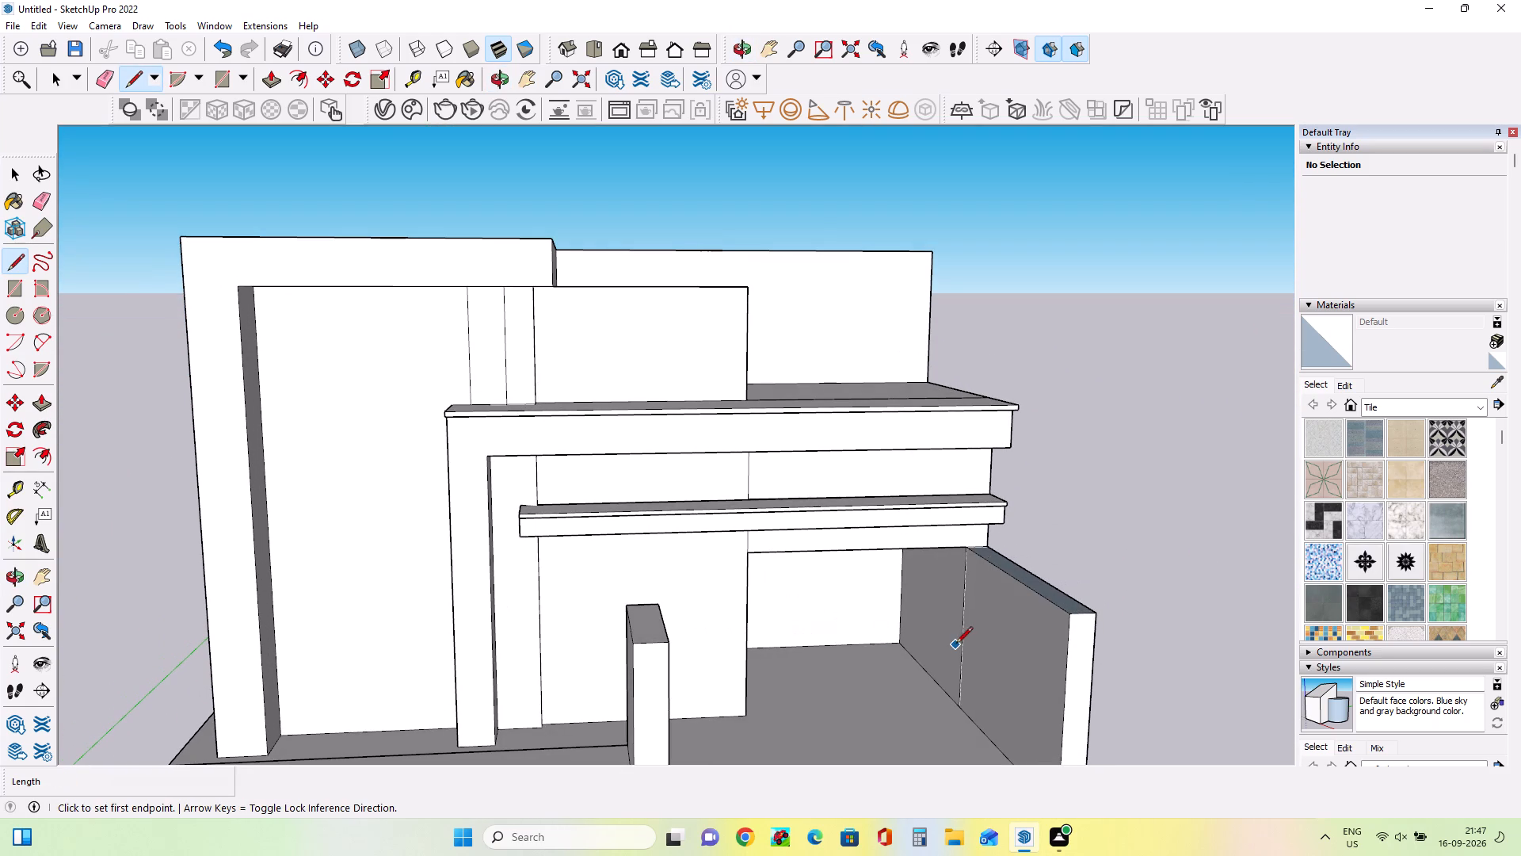
middle_click_drag(985, 647, 898, 650)
middle_click(898, 648)
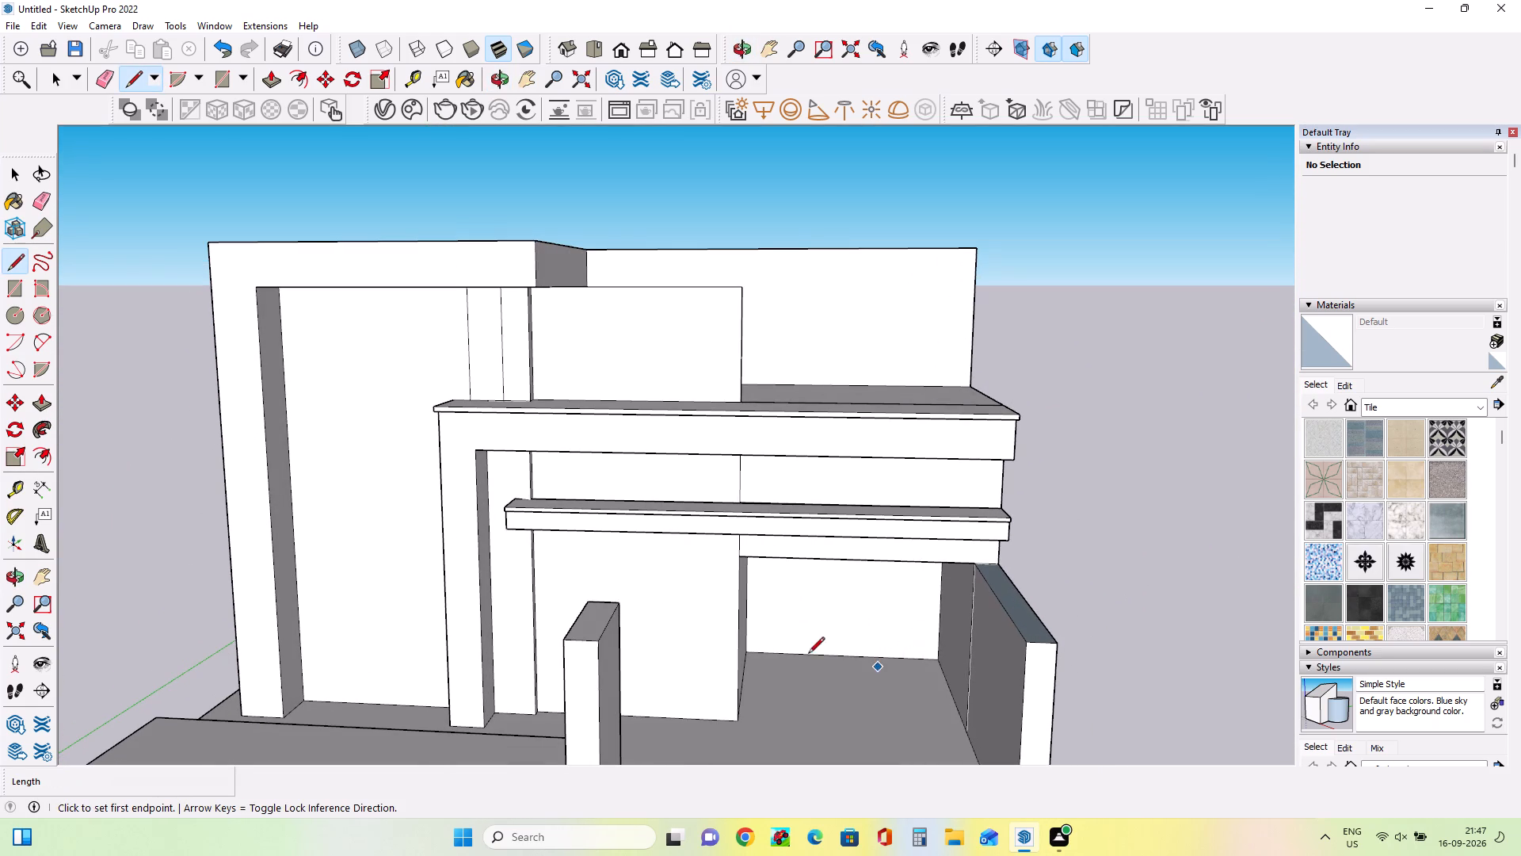
middle_click_drag(841, 649, 891, 632)
middle_click(891, 632)
middle_click_drag(917, 706, 914, 685)
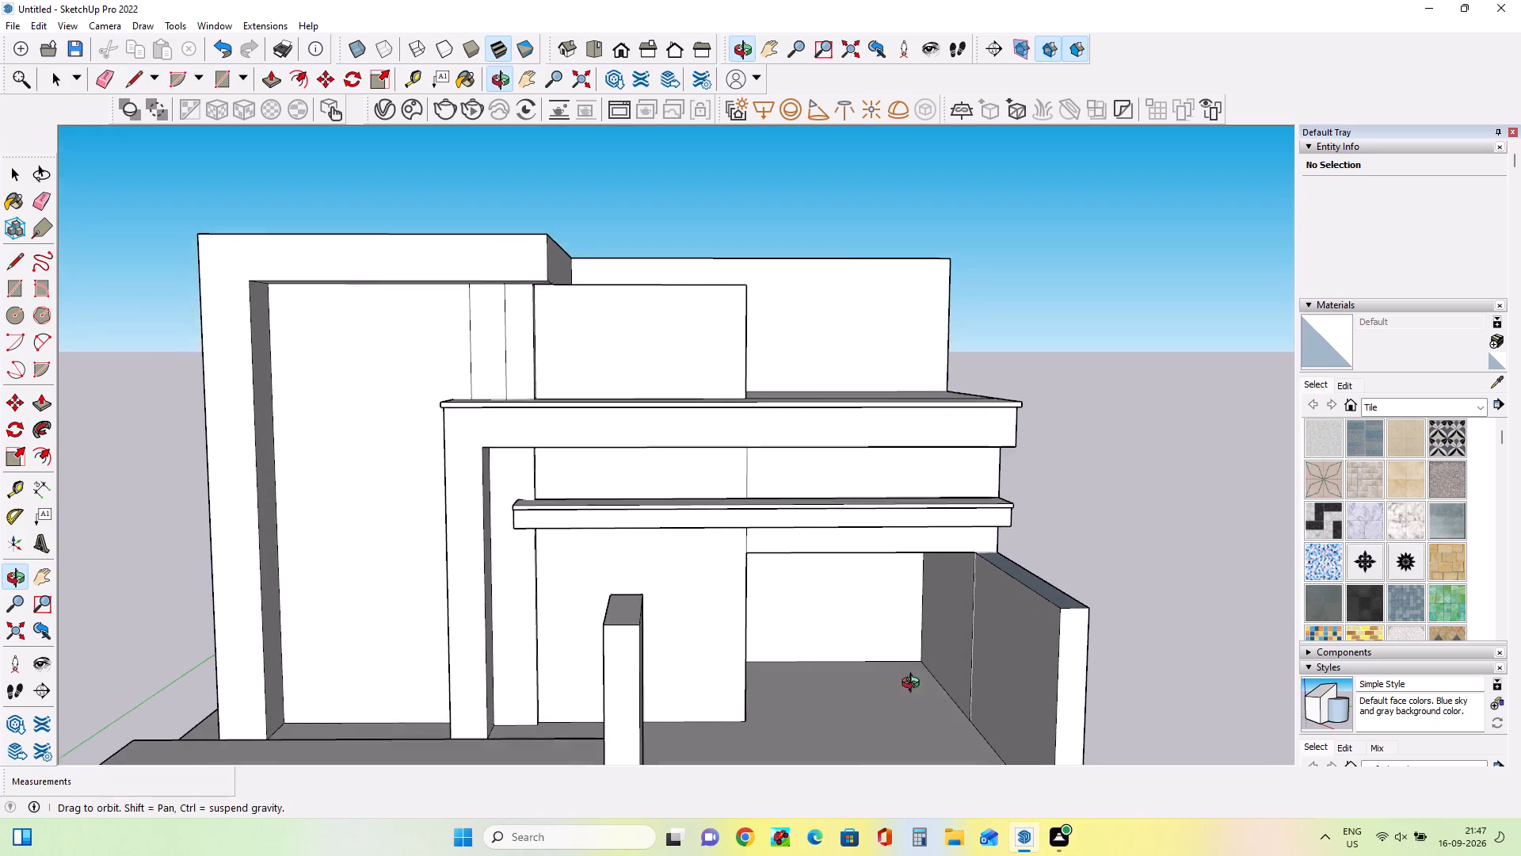
middle_click_drag(914, 685, 914, 648)
scroll(914, 649, "down", 3)
middle_click_drag(915, 652, 922, 688)
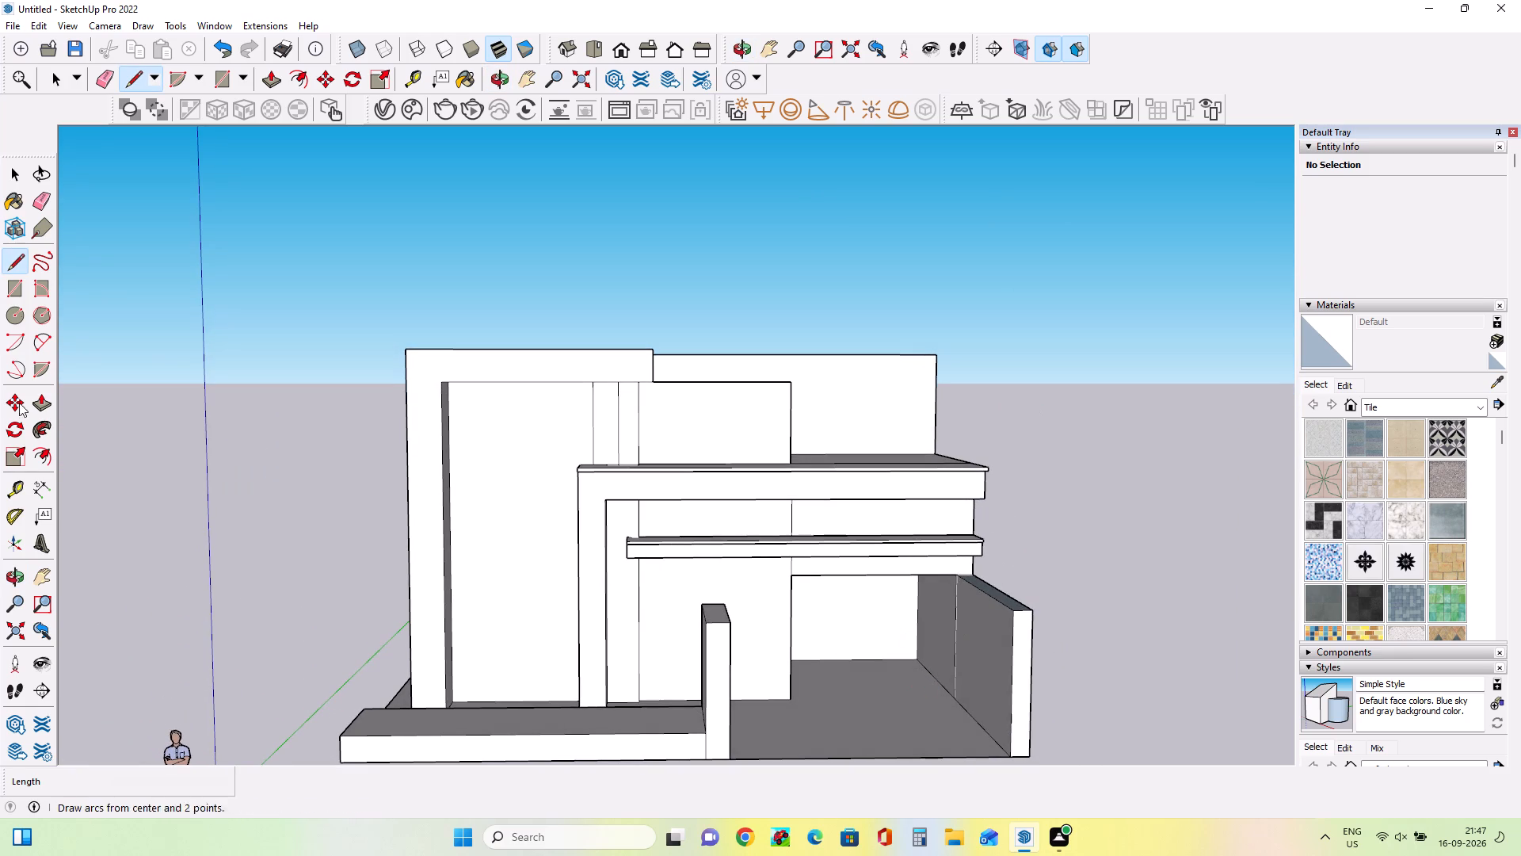
left_click(39, 203)
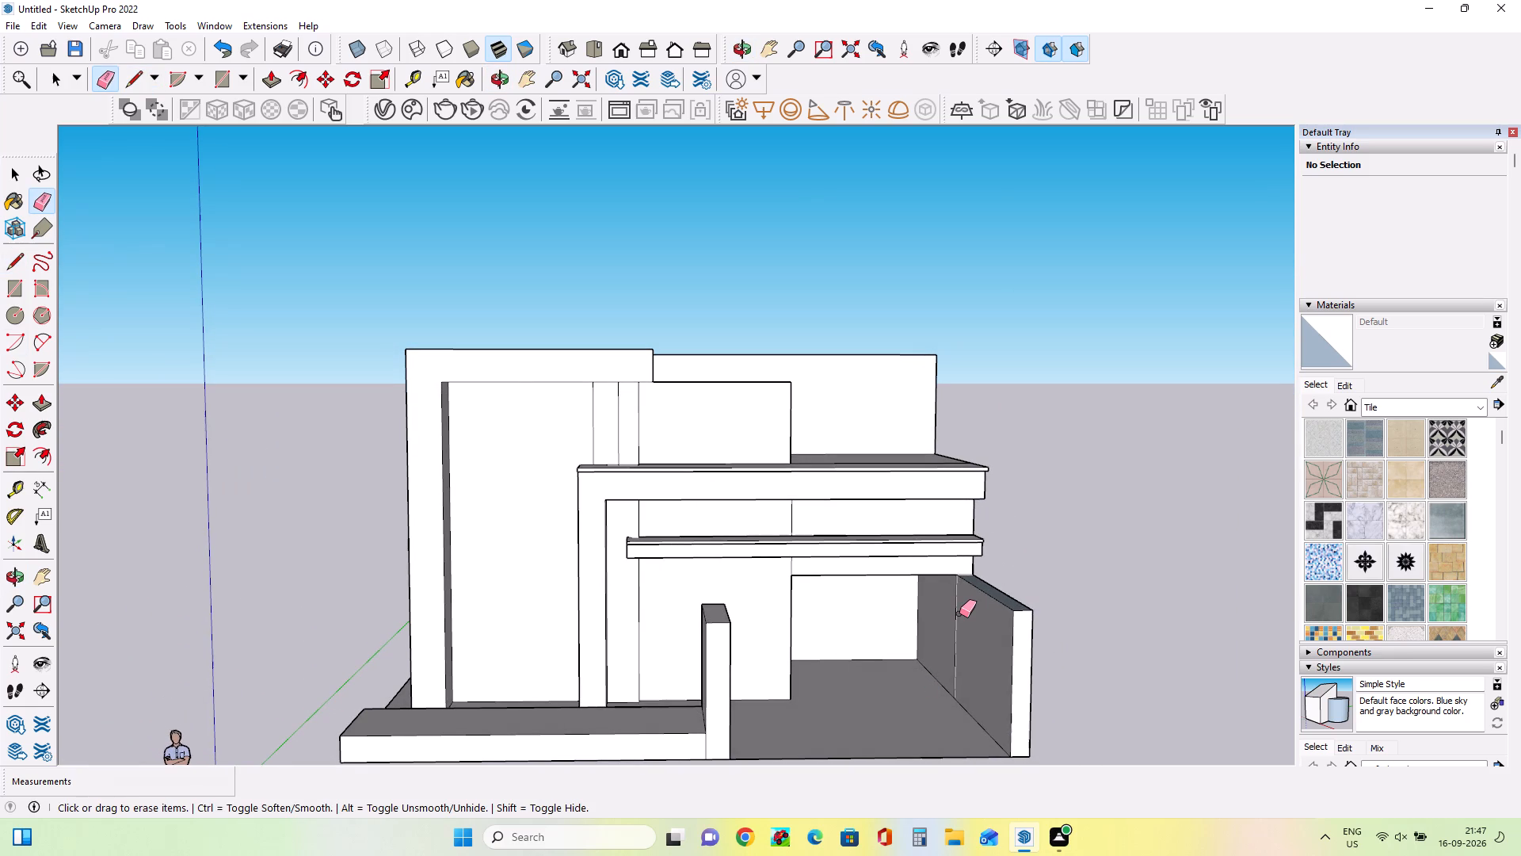
left_click(957, 614)
Erase the leftover horizontal, sloping and vertical seam lines on the building's outer side face.
middle_click_drag(1091, 685, 566, 699)
scroll(566, 699, "down", 1)
left_click(869, 652)
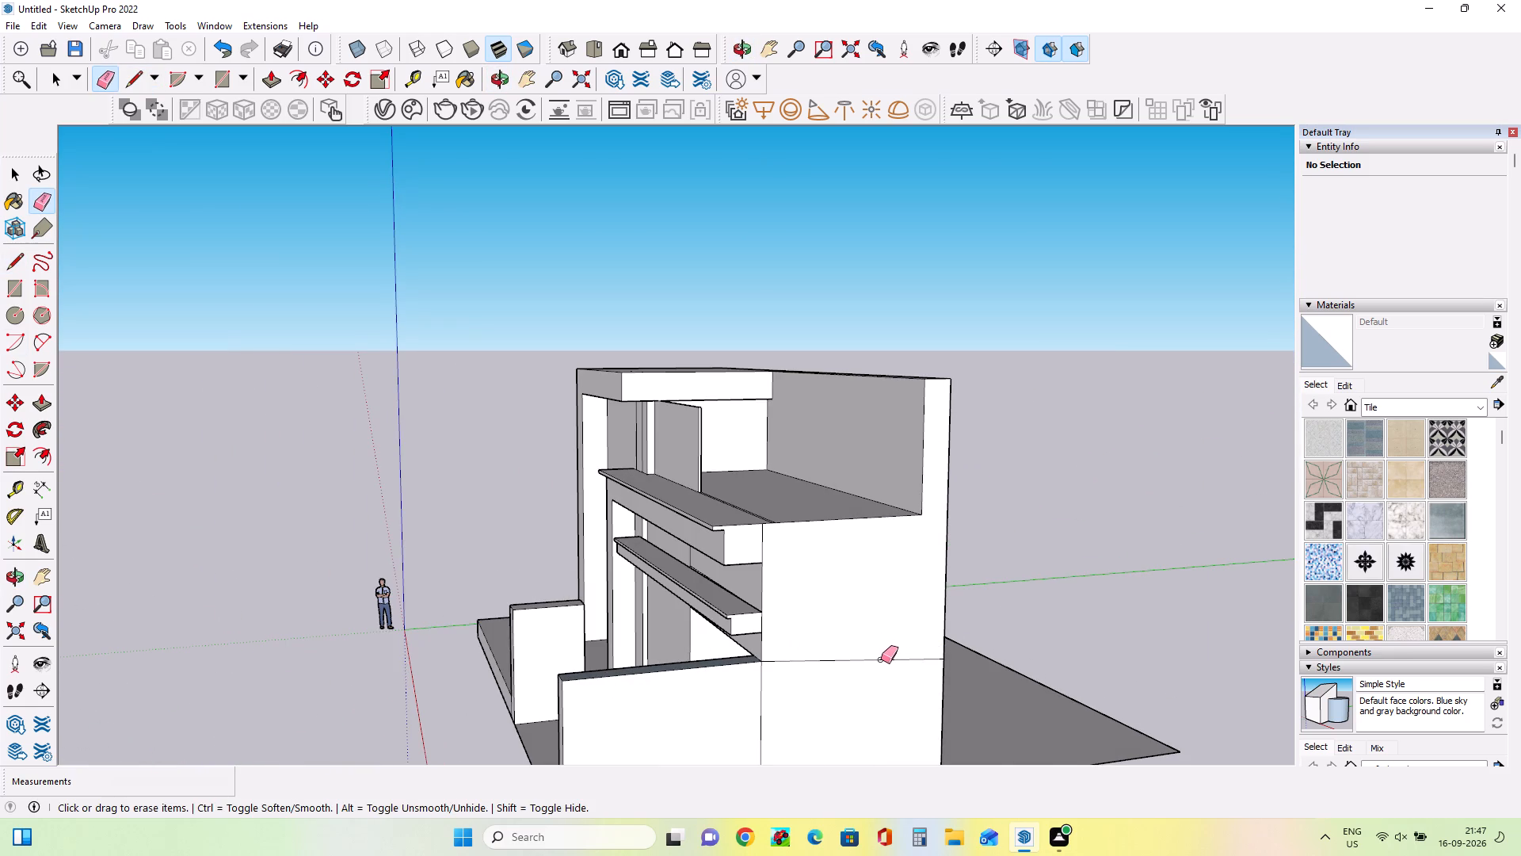
left_click(880, 663)
left_click(880, 657)
left_click(880, 663)
left_click(882, 661)
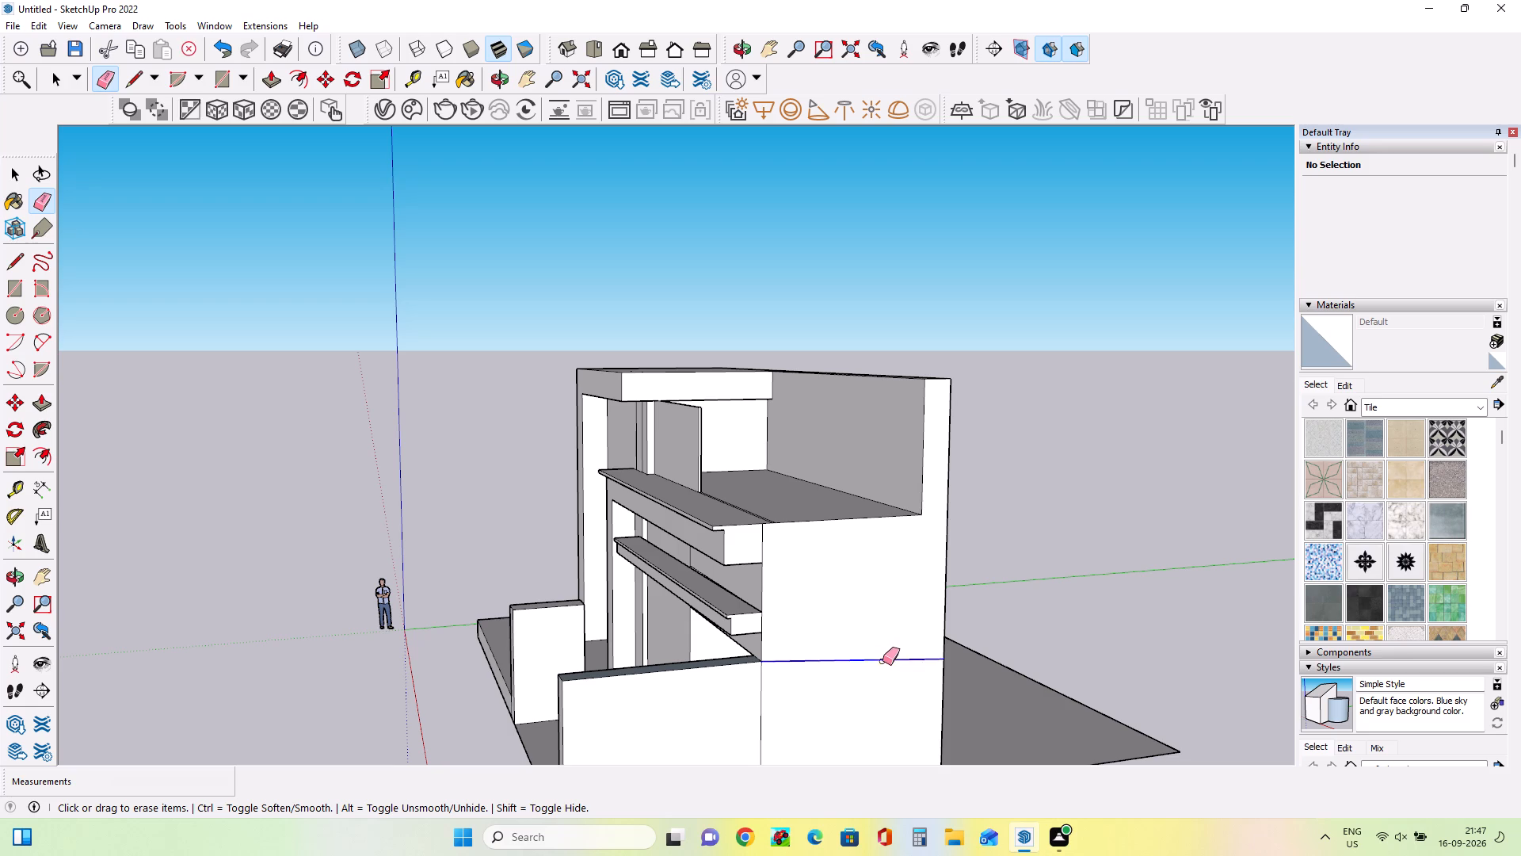
left_click(762, 707)
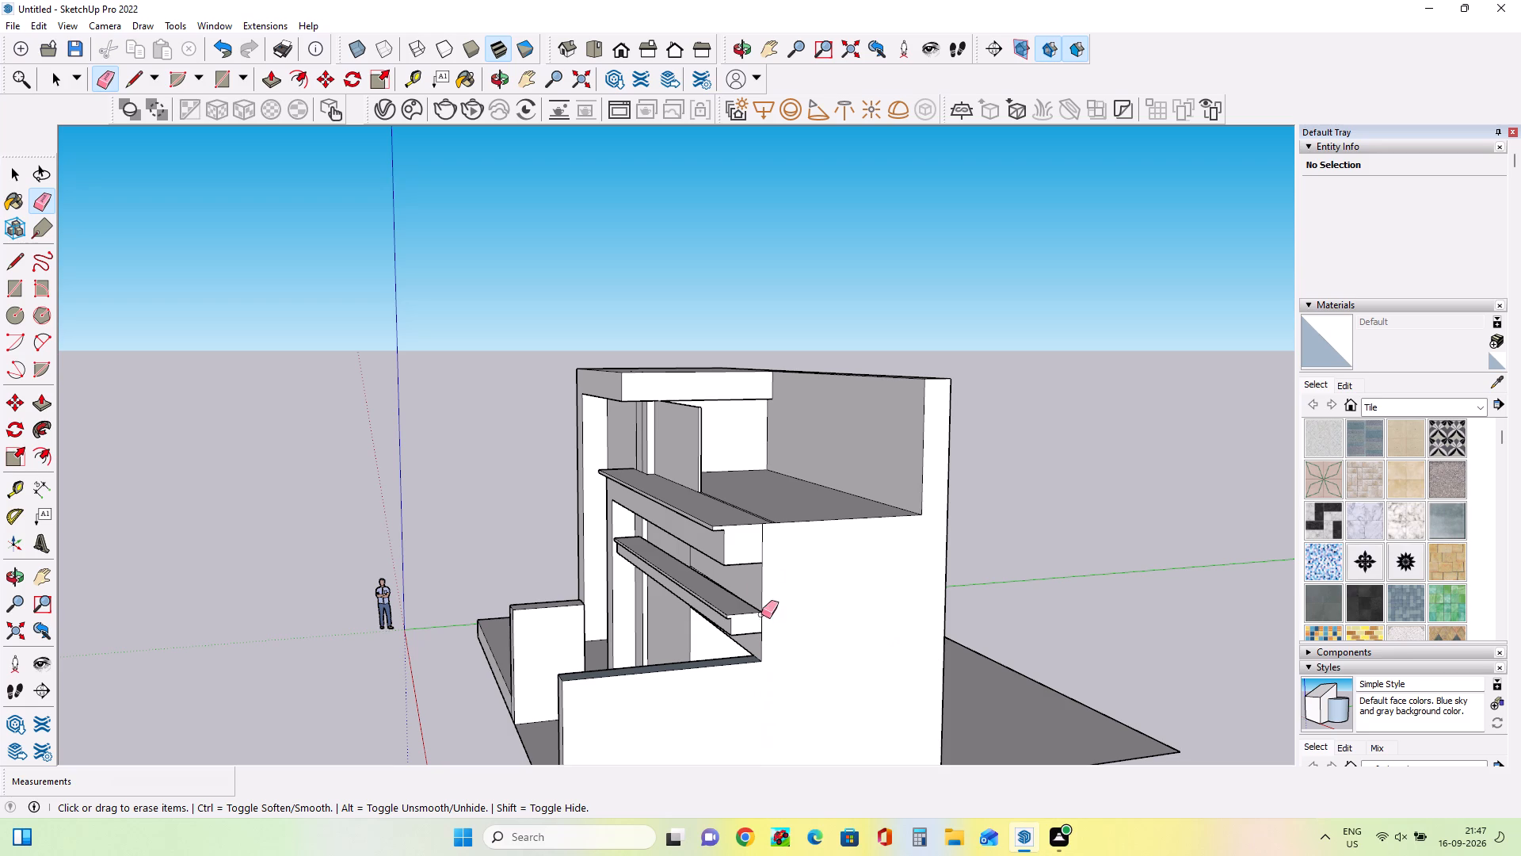
left_click(760, 542)
left_click(762, 545)
Erase the leftover lines running along the upper terrace floor.
middle_click_drag(825, 687, 751, 855)
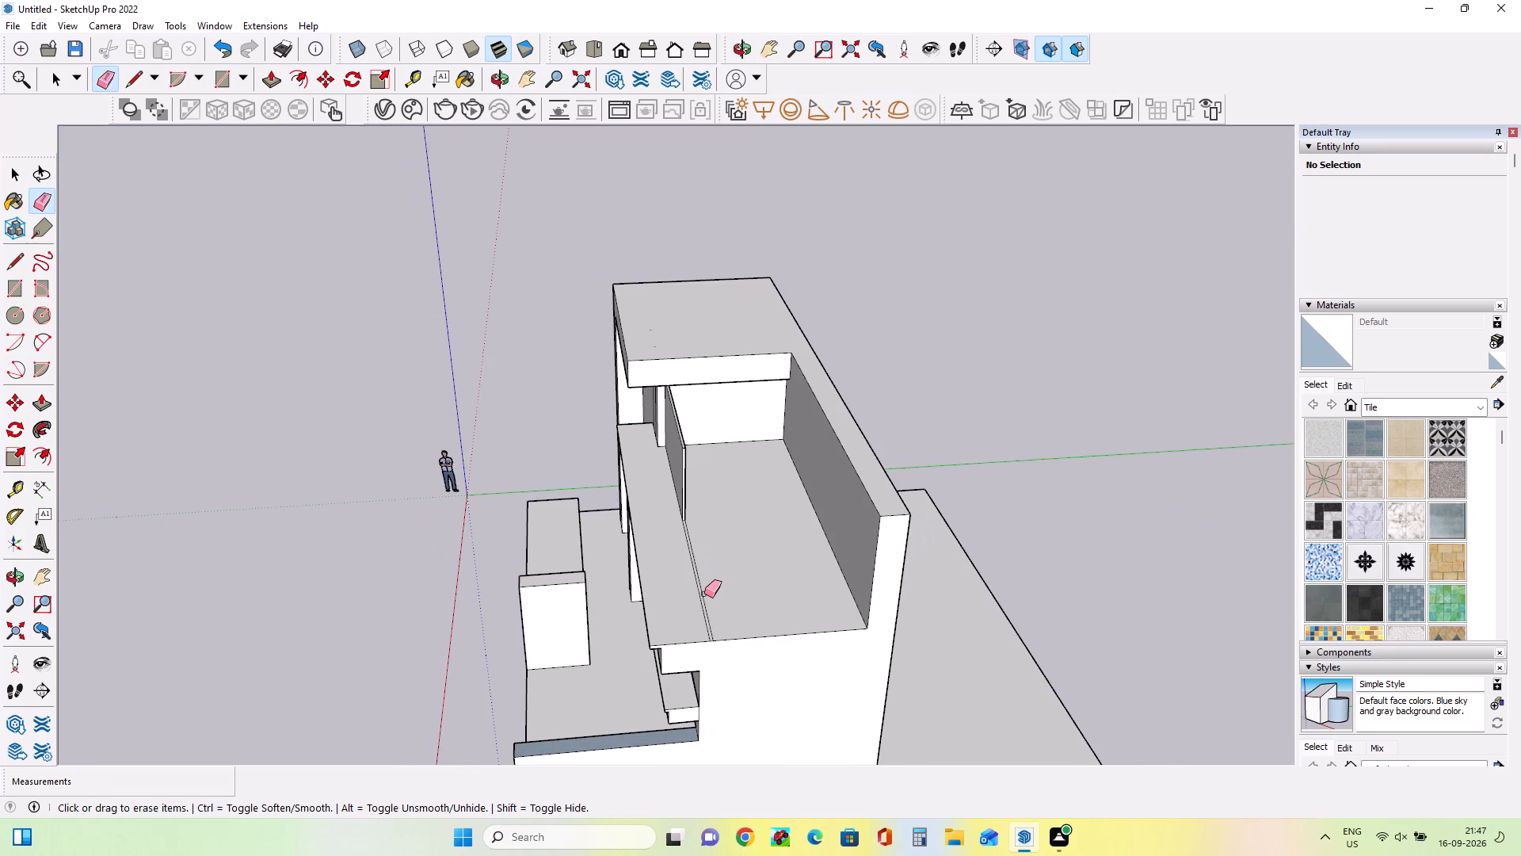
left_click(703, 596)
left_click(701, 603)
Erase the leftover seam lines on the lower part of the rear wall.
middle_click_drag(890, 624, 529, 594)
left_click(677, 658)
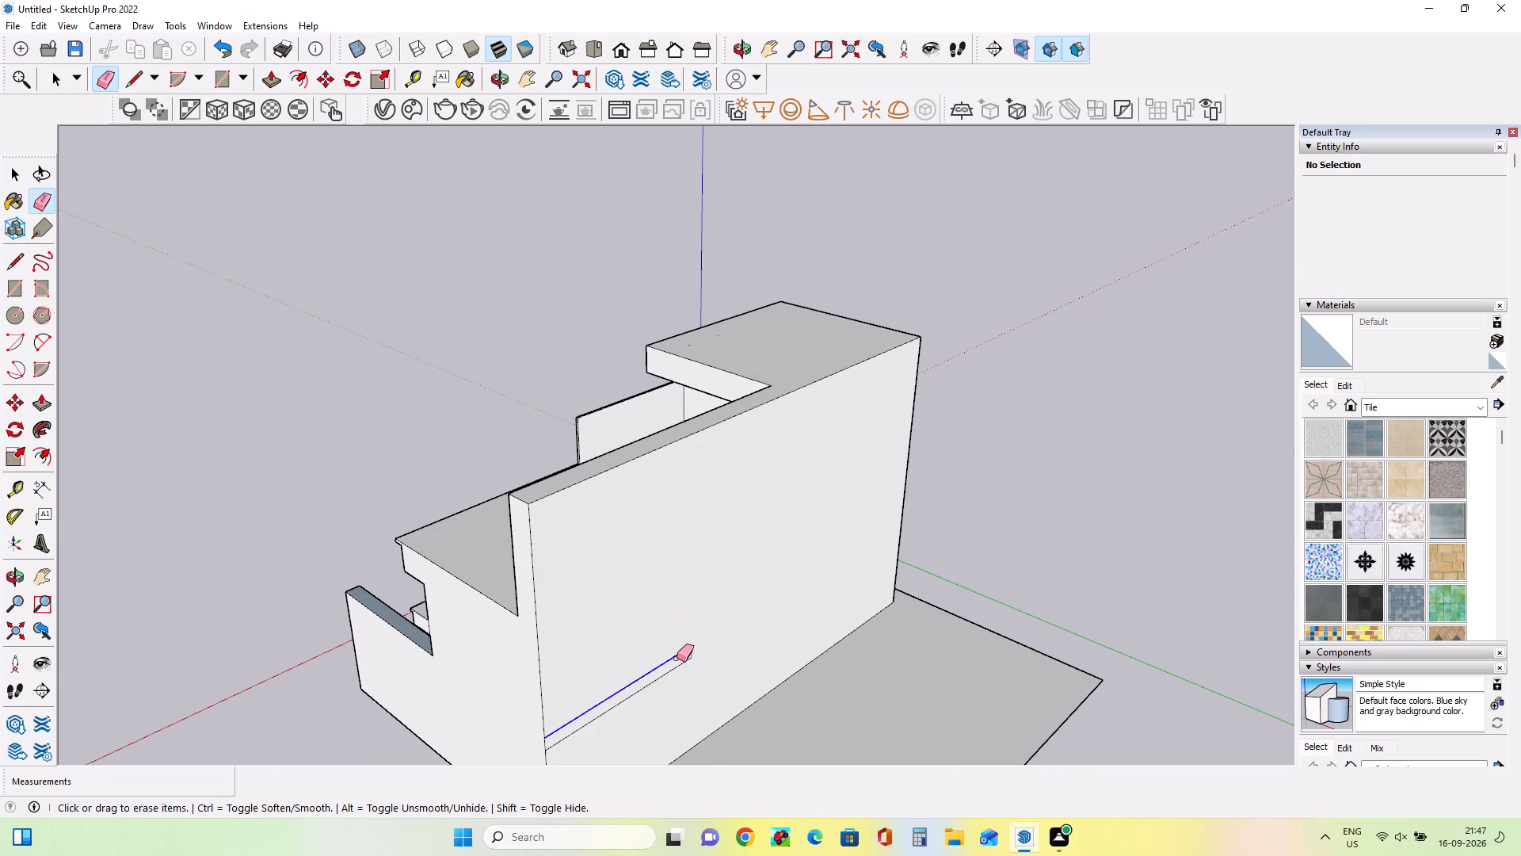
left_click(679, 666)
left_click(693, 654)
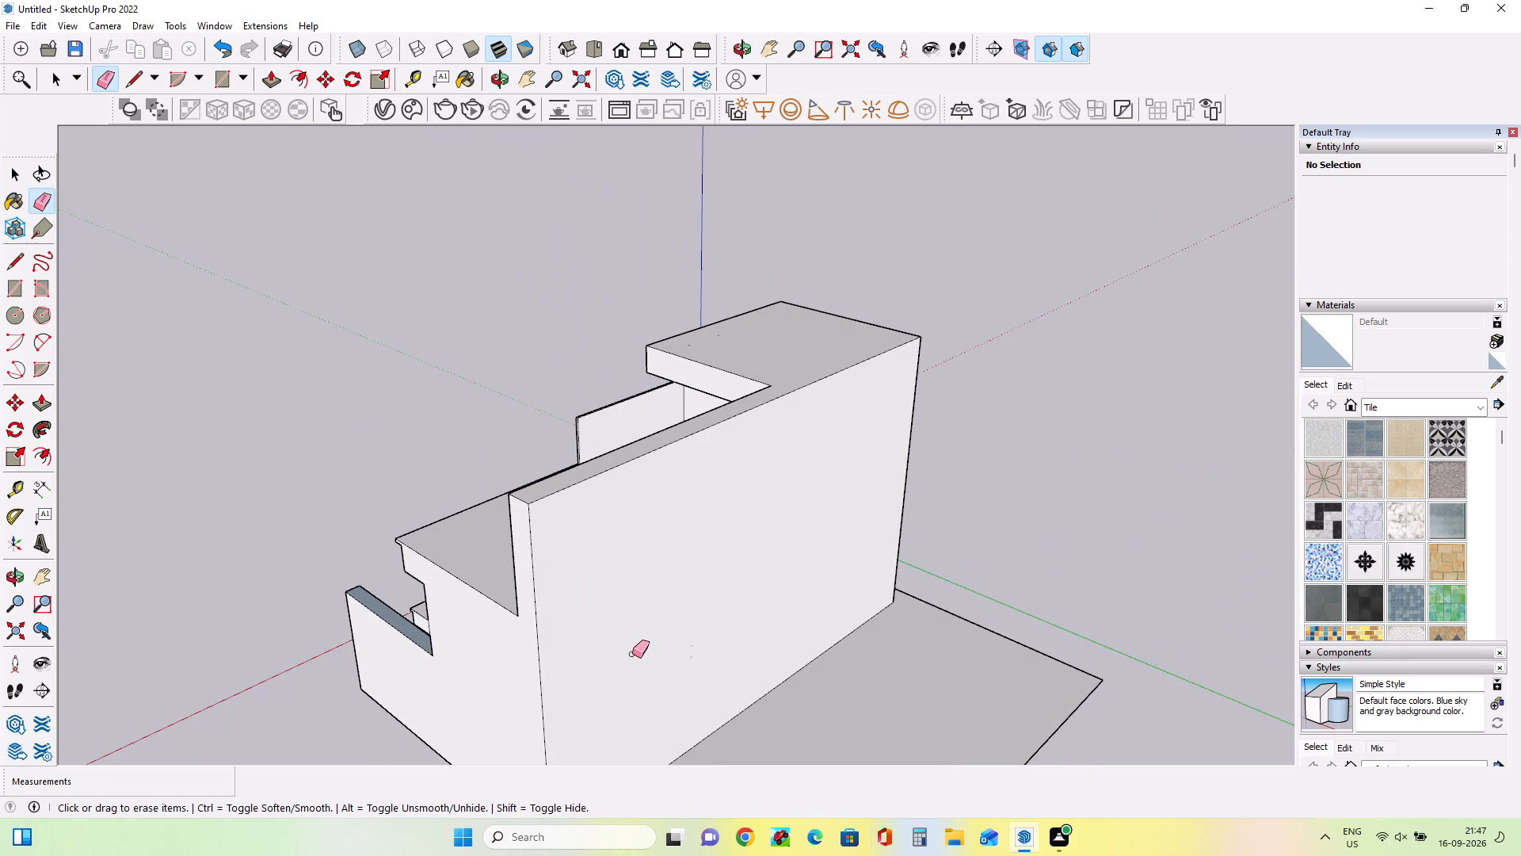
Examine the front facade, canopies and recessed side area from several angles.
middle_click_drag(636, 654, 1355, 621)
middle_click_drag(893, 674, 1090, 673)
middle_click_drag(774, 606, 848, 599)
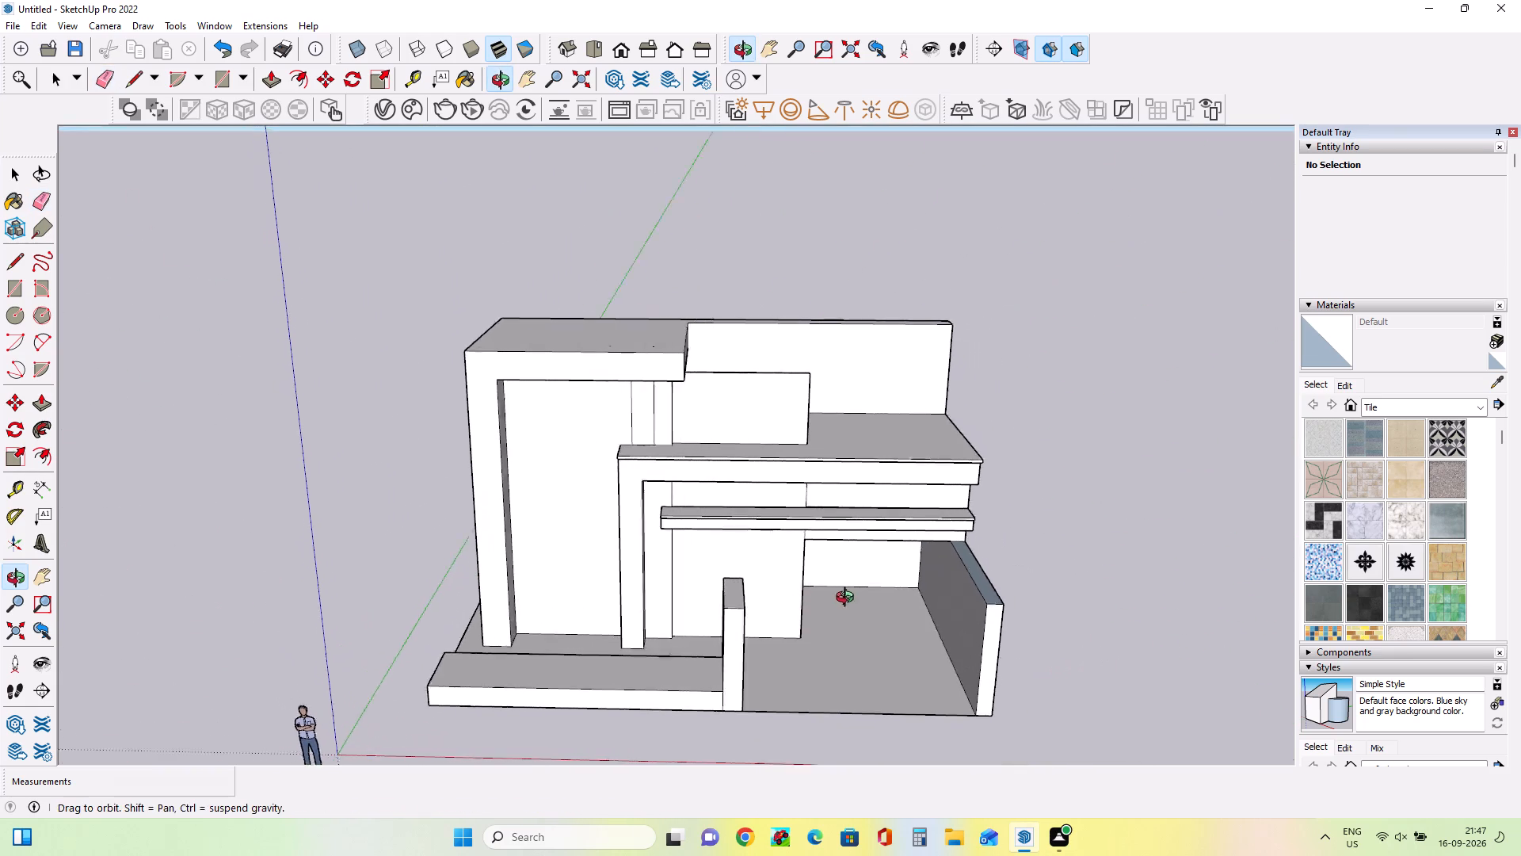
middle_click_drag(848, 599, 864, 591)
scroll(857, 627, "up", 2)
middle_click_drag(863, 636, 808, 574)
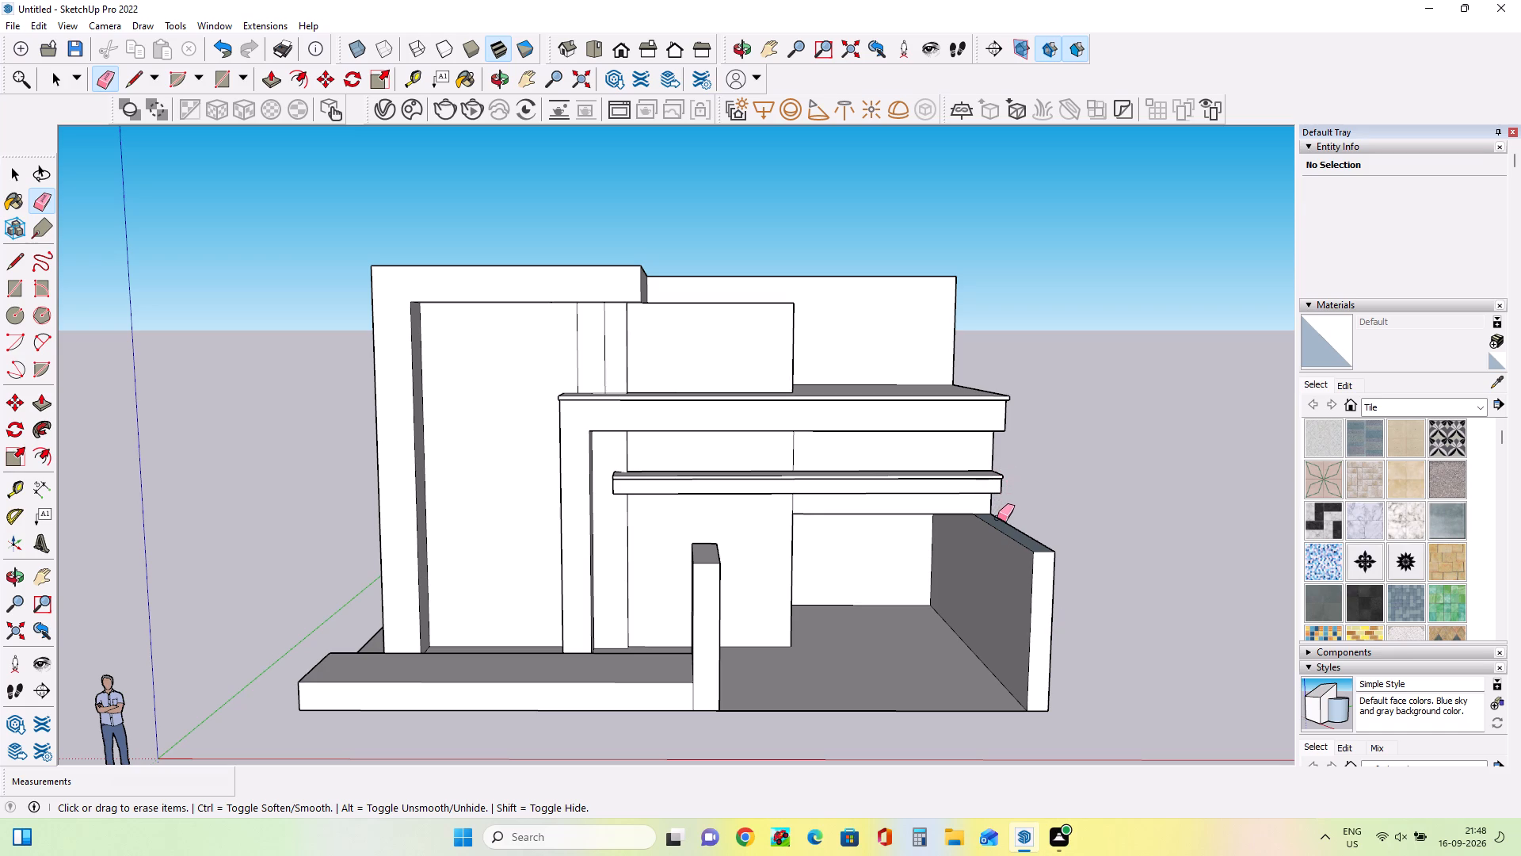
middle_click_drag(997, 606, 1000, 511)
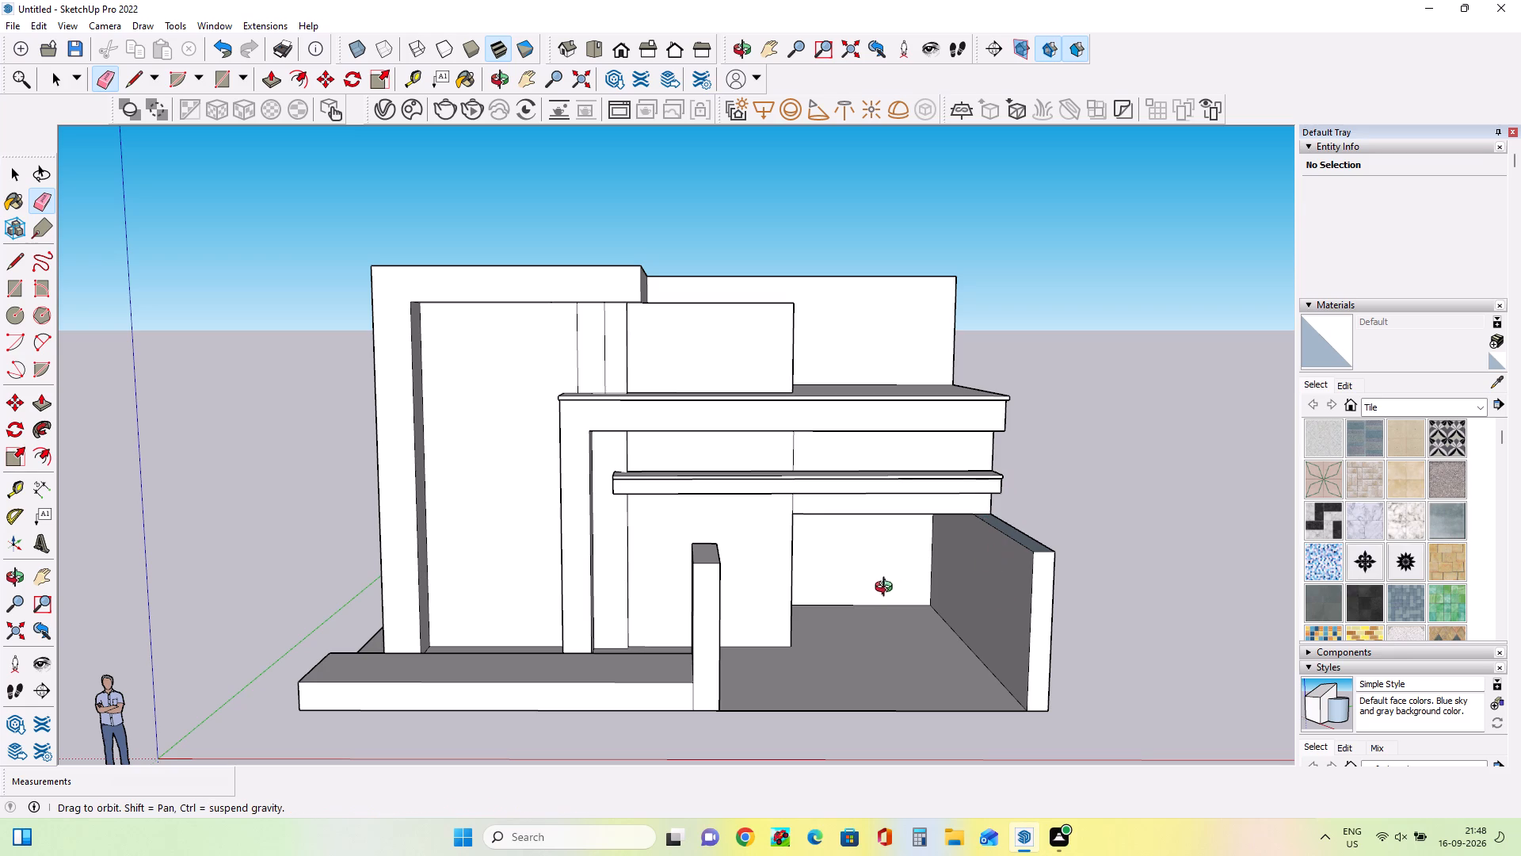
middle_click_drag(886, 593, 922, 508)
middle_click_drag(927, 531, 933, 702)
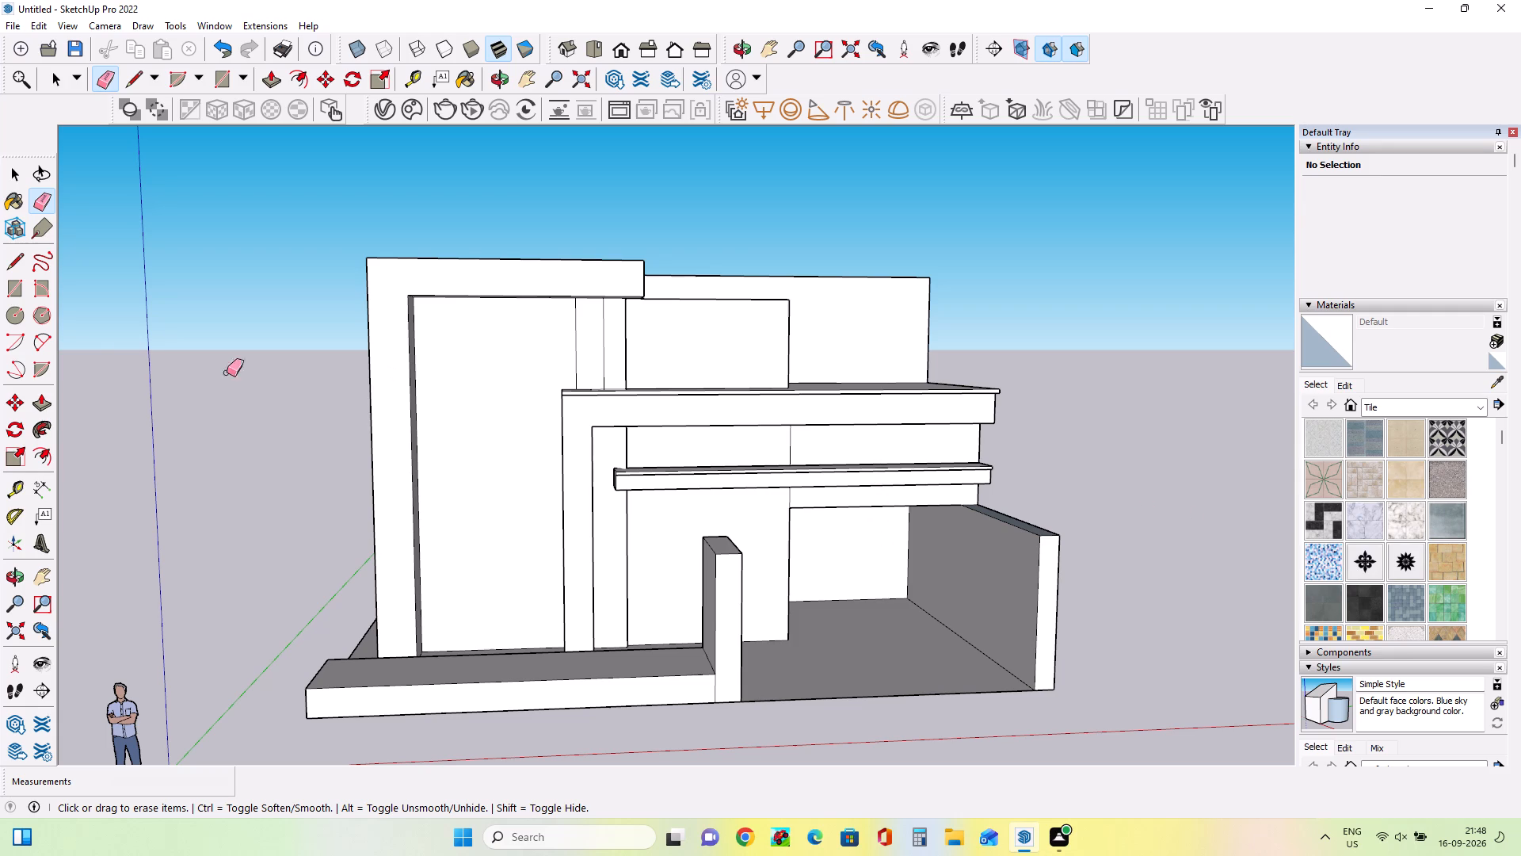
Lower the top of the side boundary wall by about 3' 5".
left_click(38, 405)
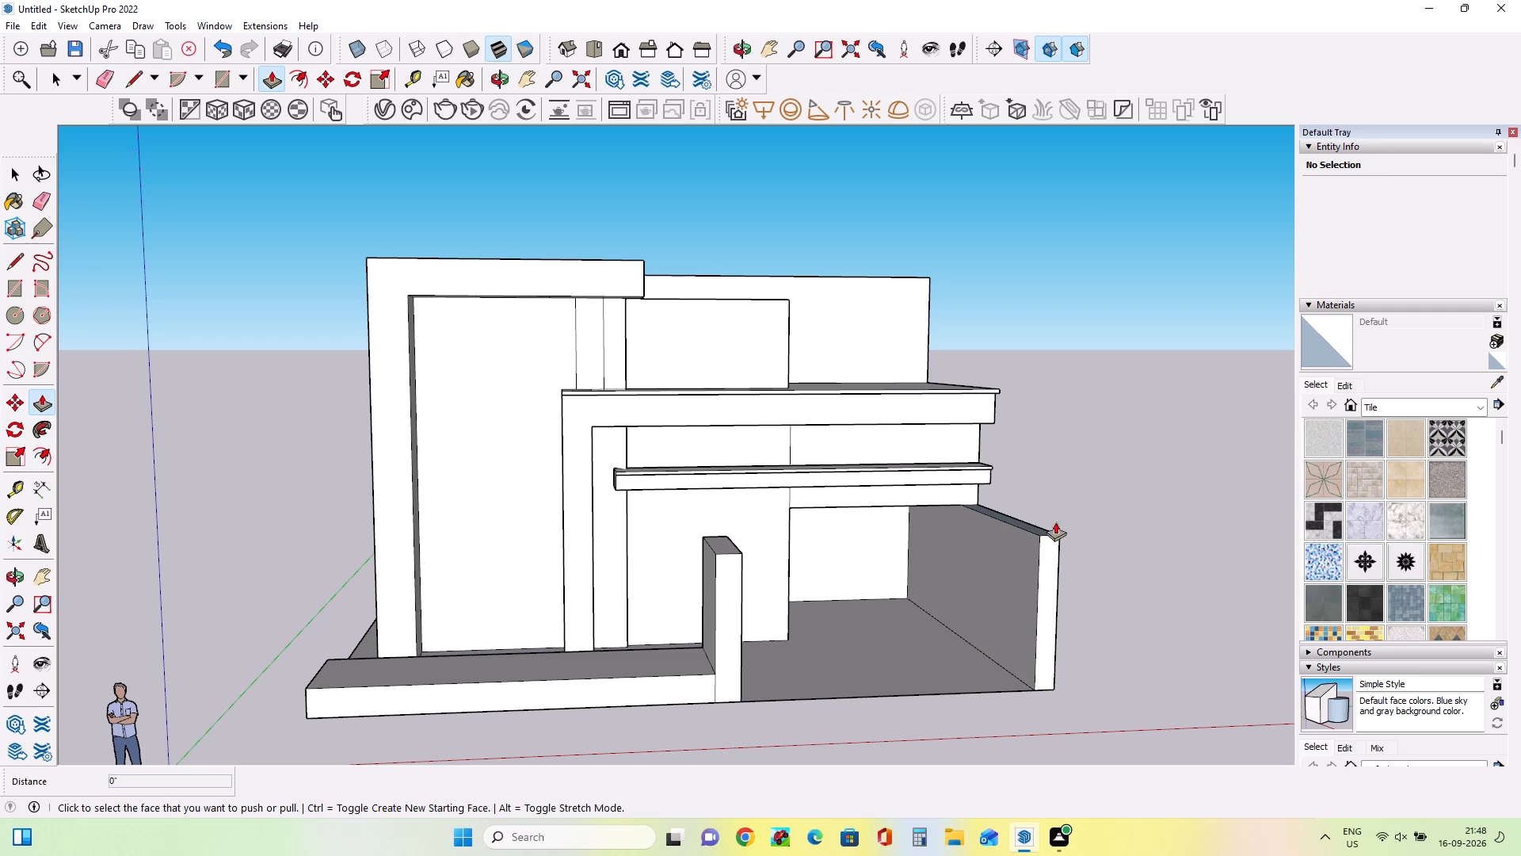
left_click(1040, 522)
left_click(1049, 524)
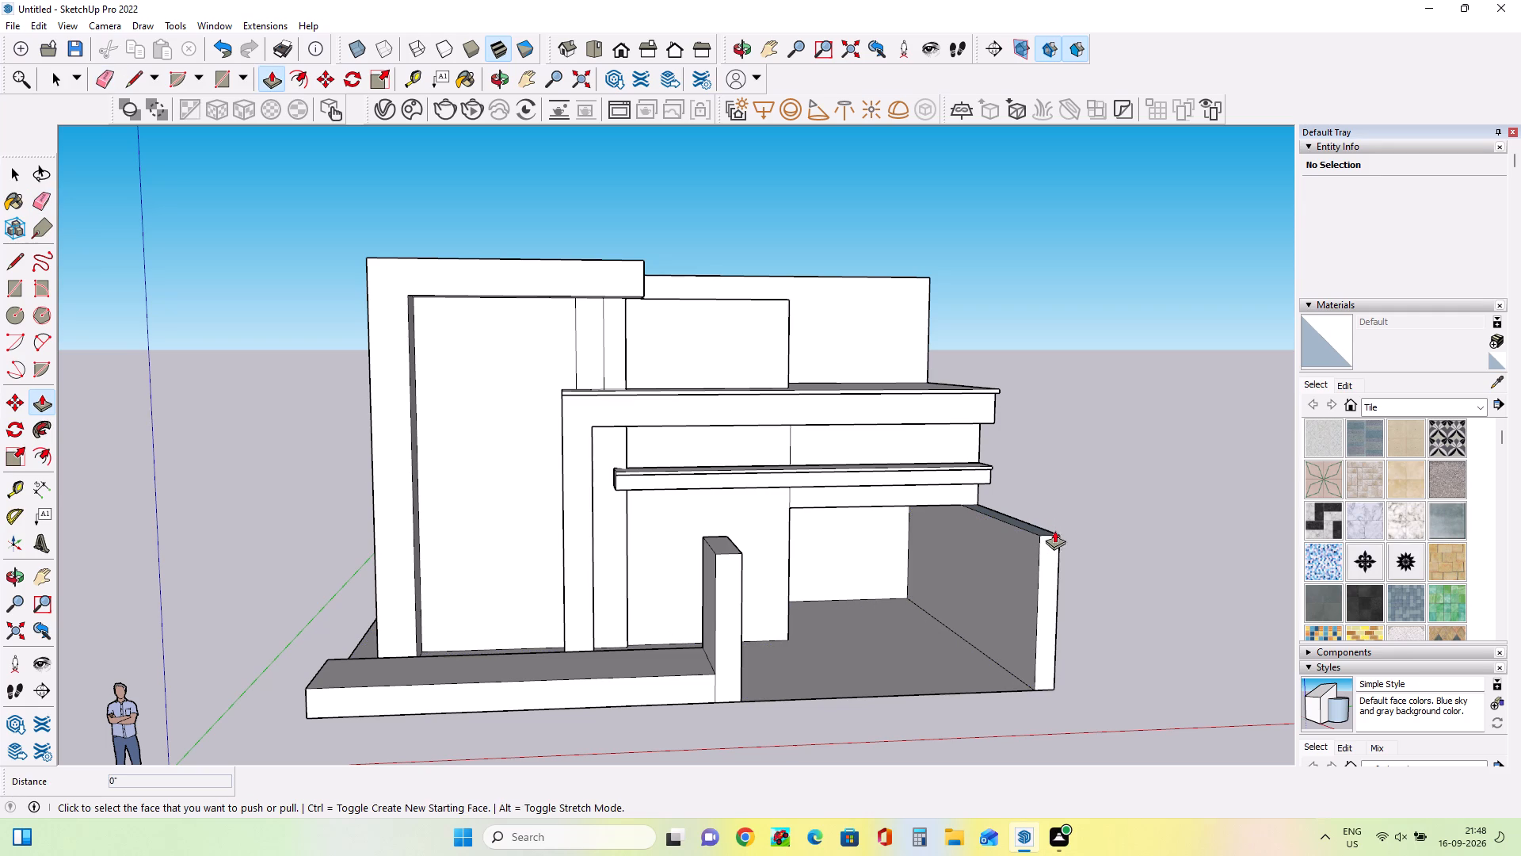
middle_click_drag(1074, 518, 1081, 671)
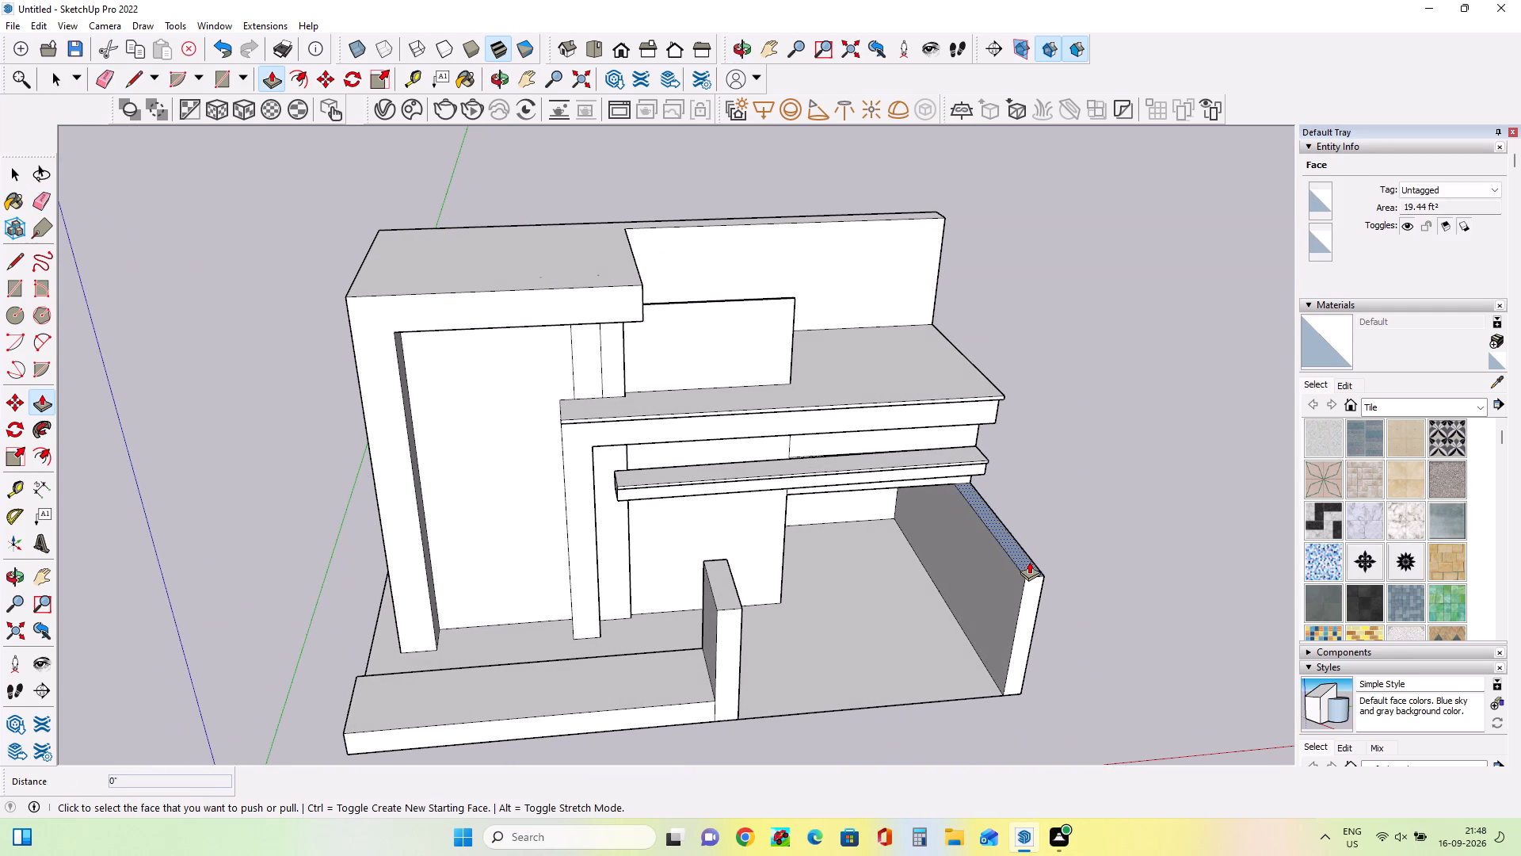
left_click(1030, 561)
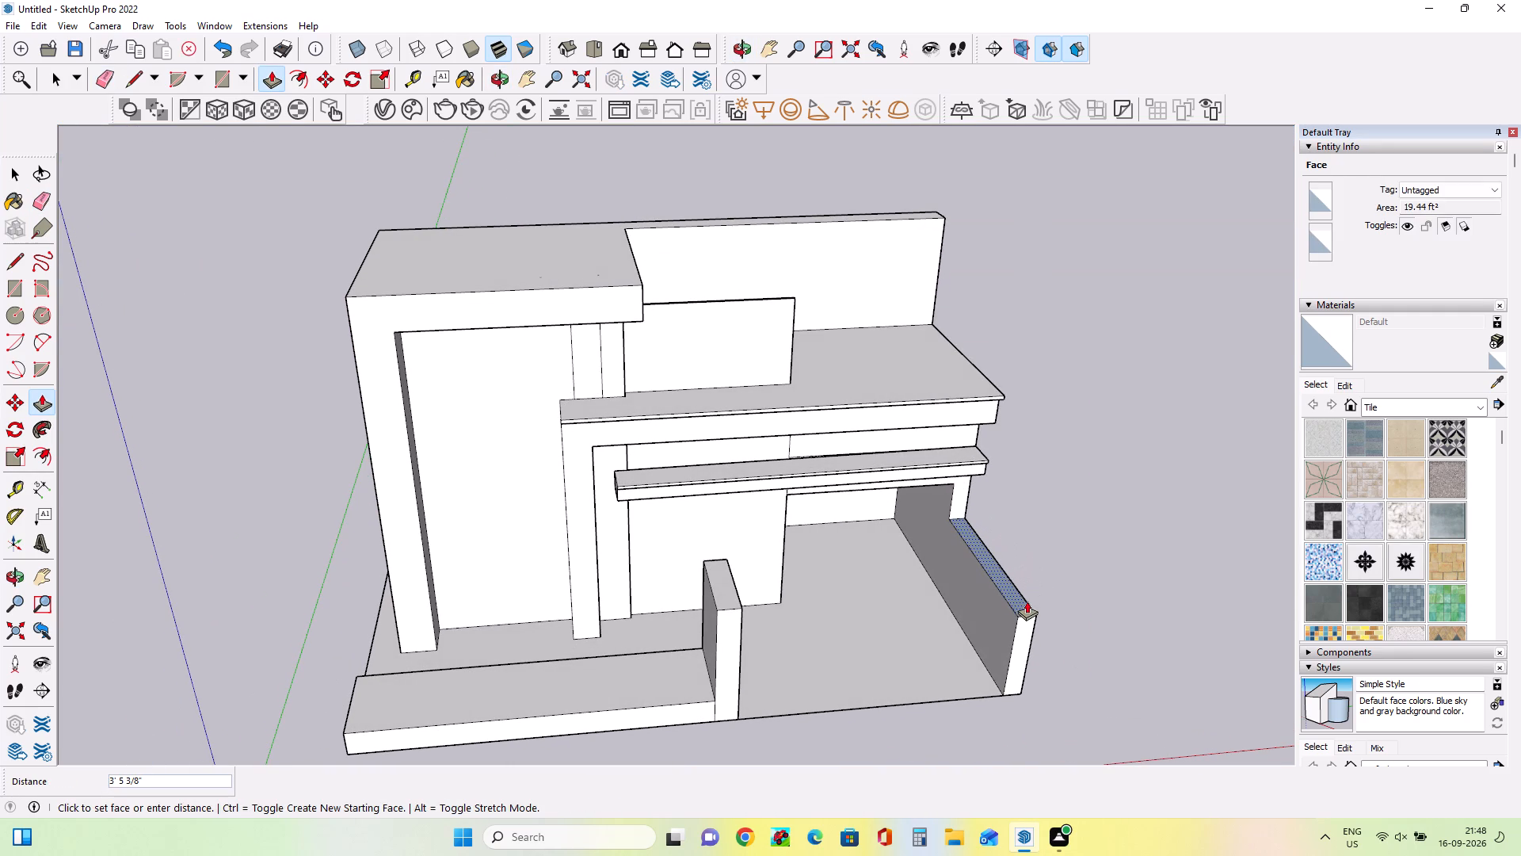
left_click(1027, 601)
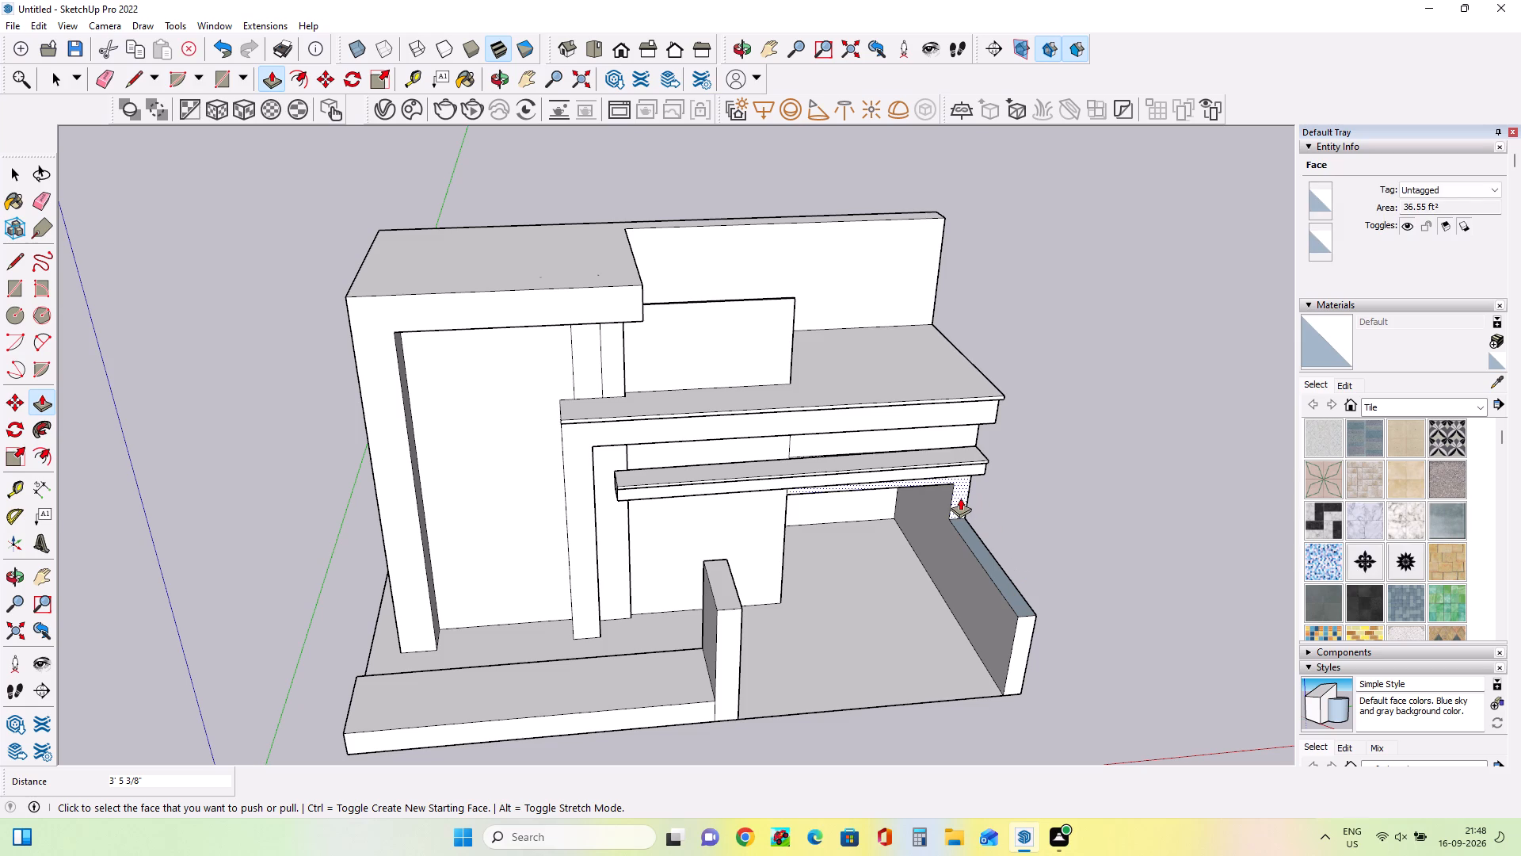
Draw a horizontal line about 1' 5" long across the wall end, level with the overhang's underside above the side boundary wall.
middle_click_drag(976, 495, 725, 446)
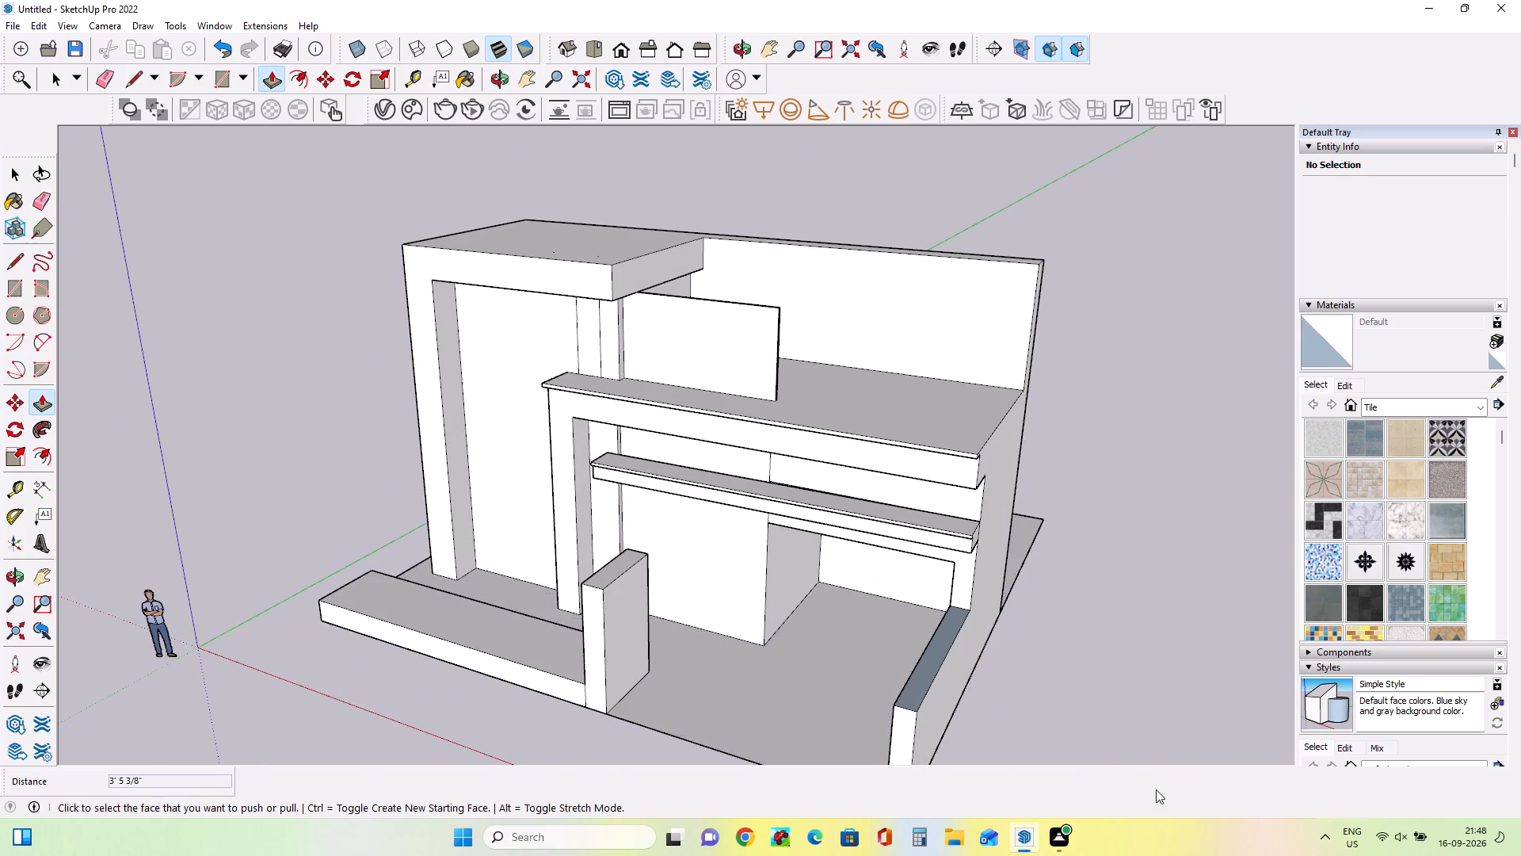
left_click(11, 258)
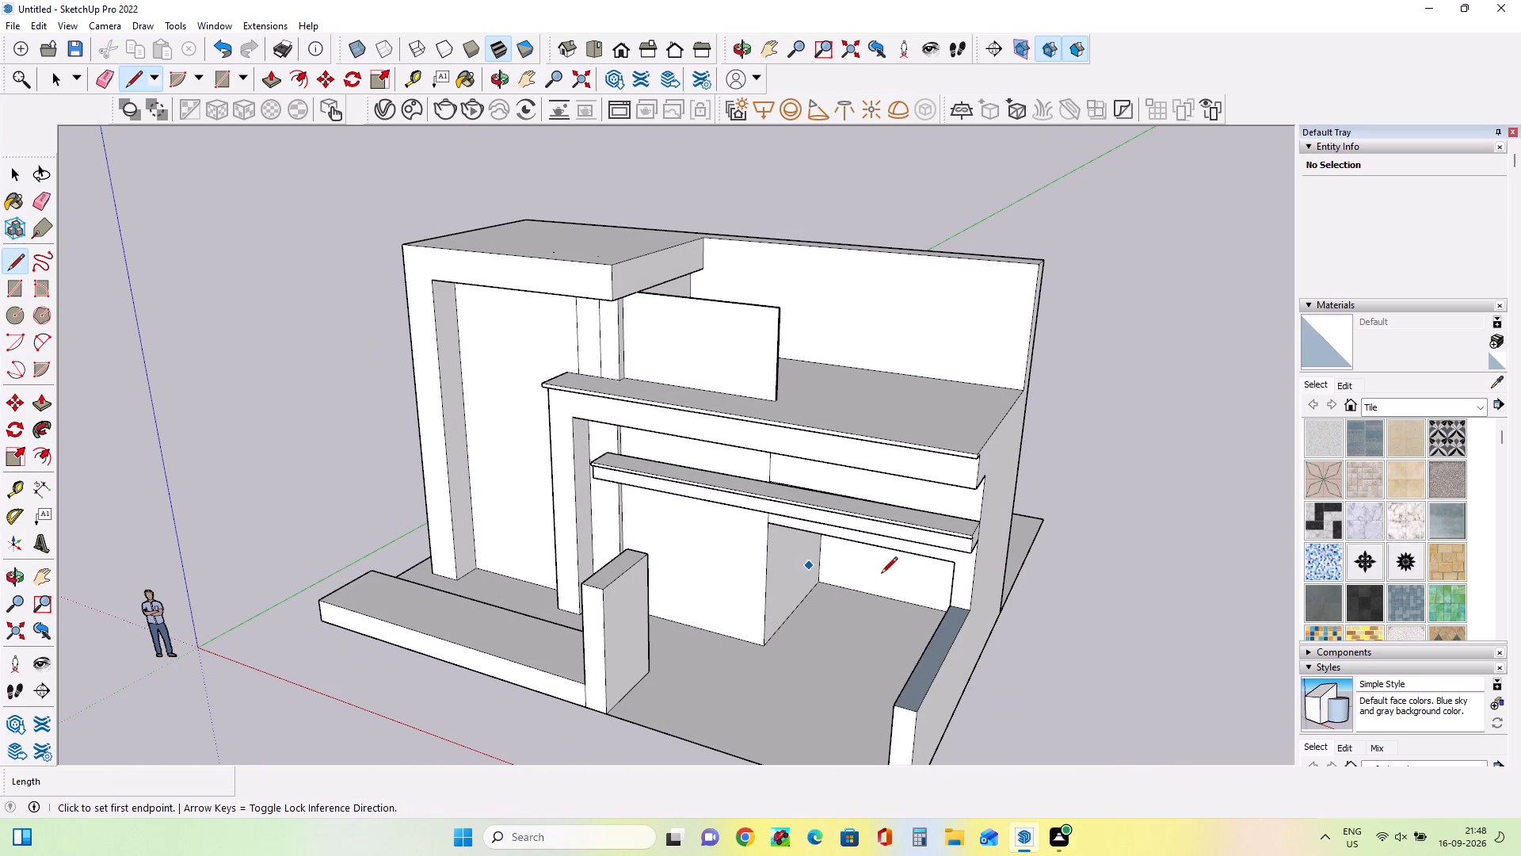
left_click(957, 567)
left_click(977, 570)
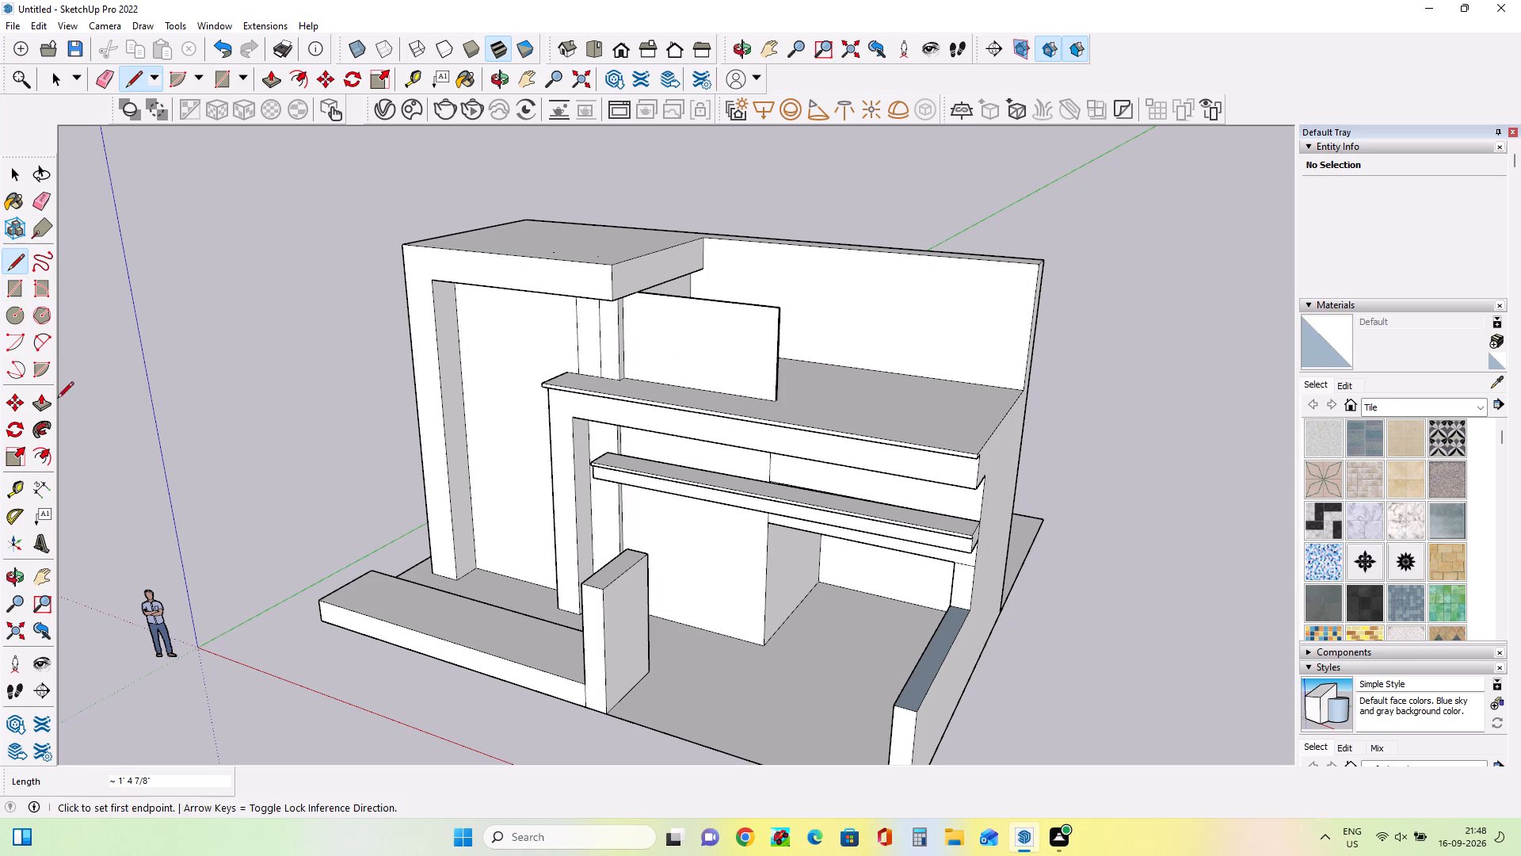
Push the small wall face below the new line back about 12' 5", flush with the recessed rear wall.
left_click(41, 402)
left_click(965, 578)
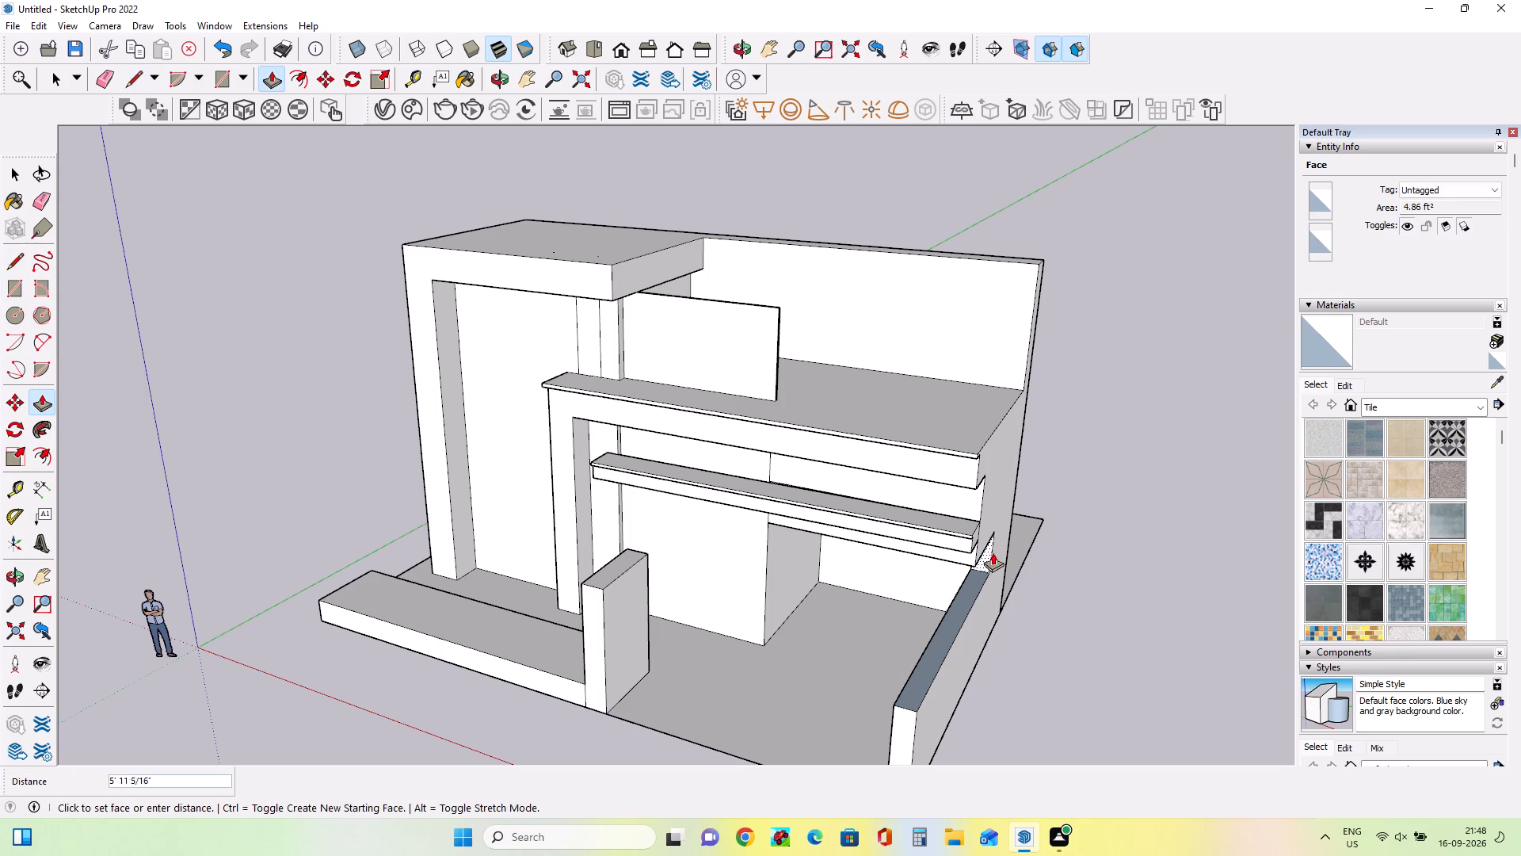
middle_click_drag(998, 549, 1088, 403)
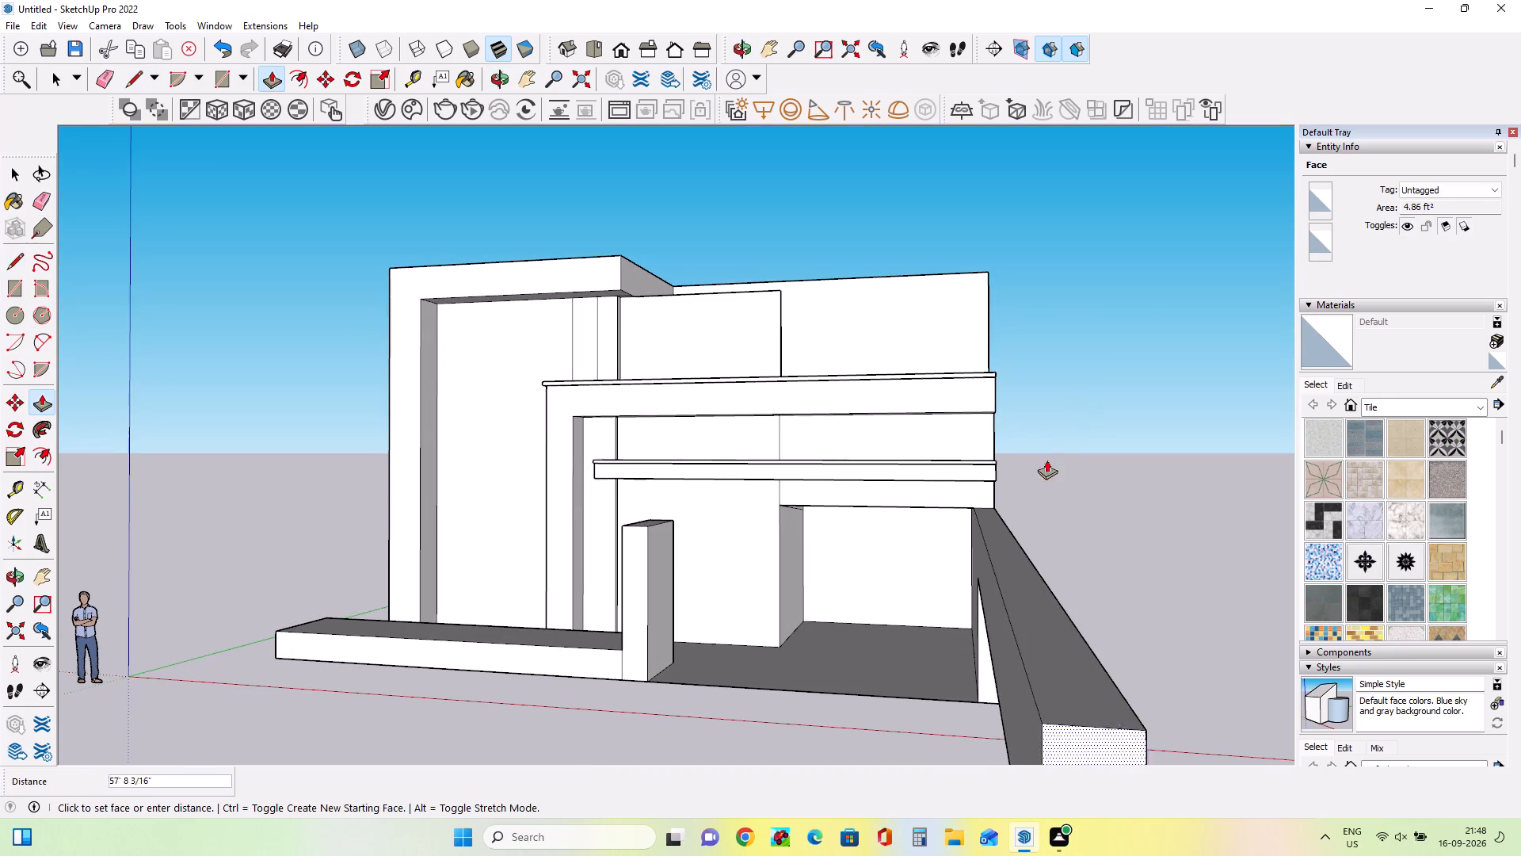
left_click(956, 529)
Lower the top of the side boundary wall by about 7 3/4".
middle_click_drag(908, 592, 1009, 640)
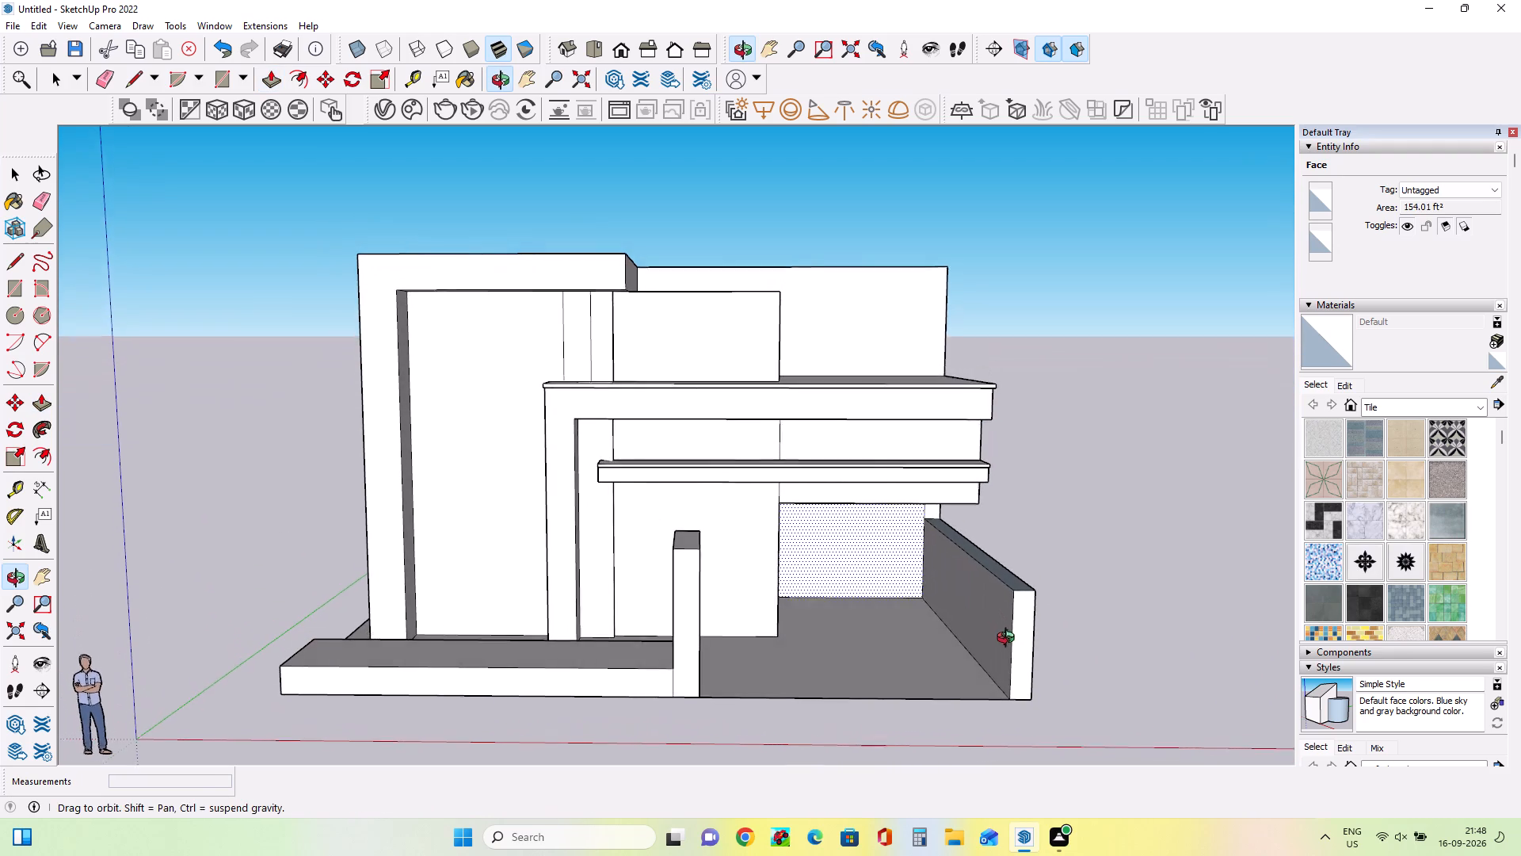
middle_click_drag(1009, 640, 1008, 642)
scroll(966, 569, "up", 2)
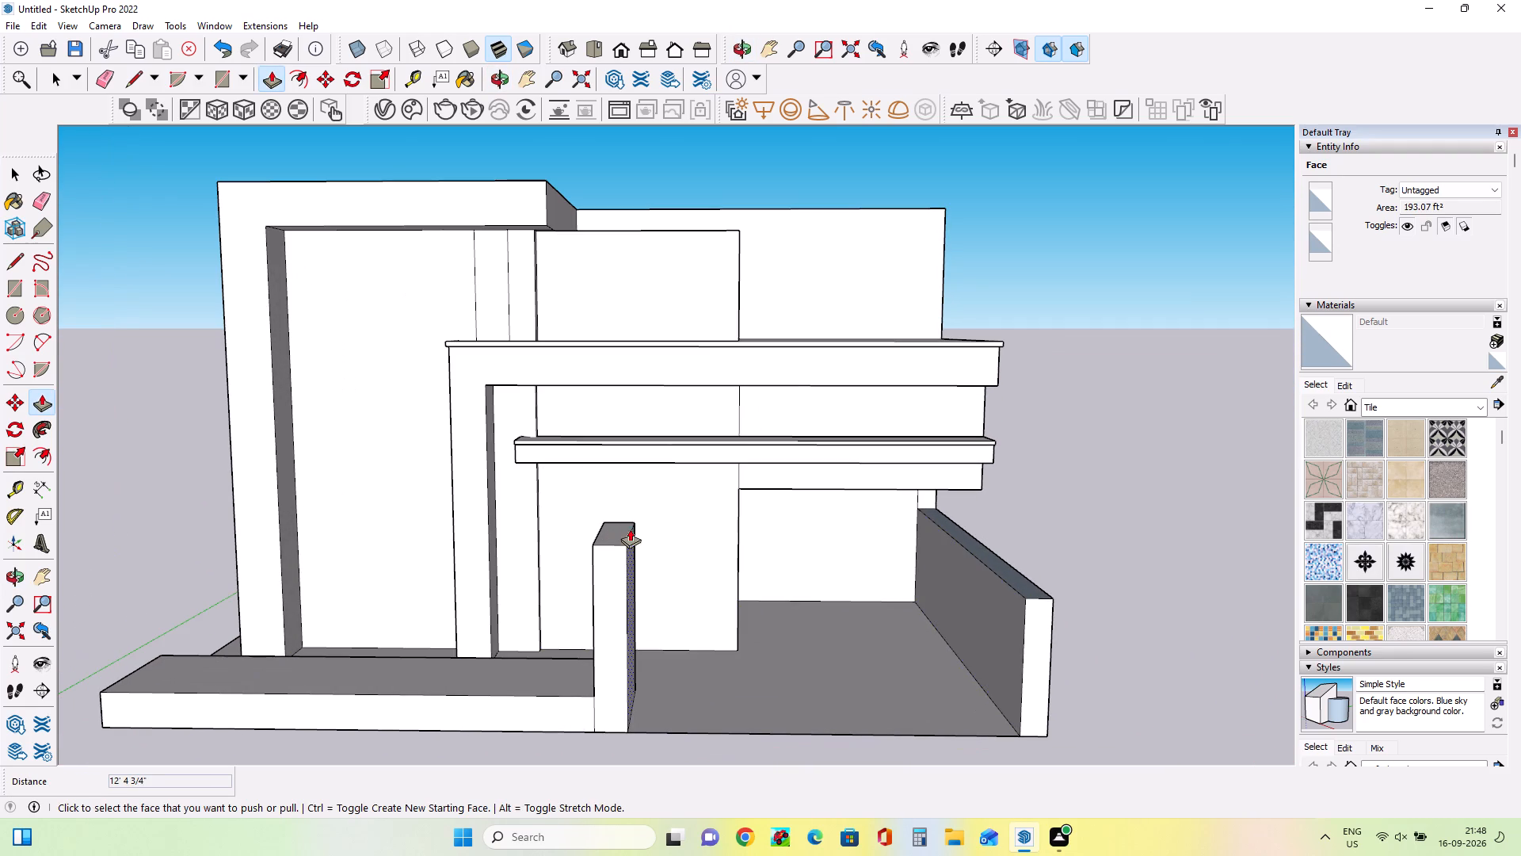
left_click(992, 561)
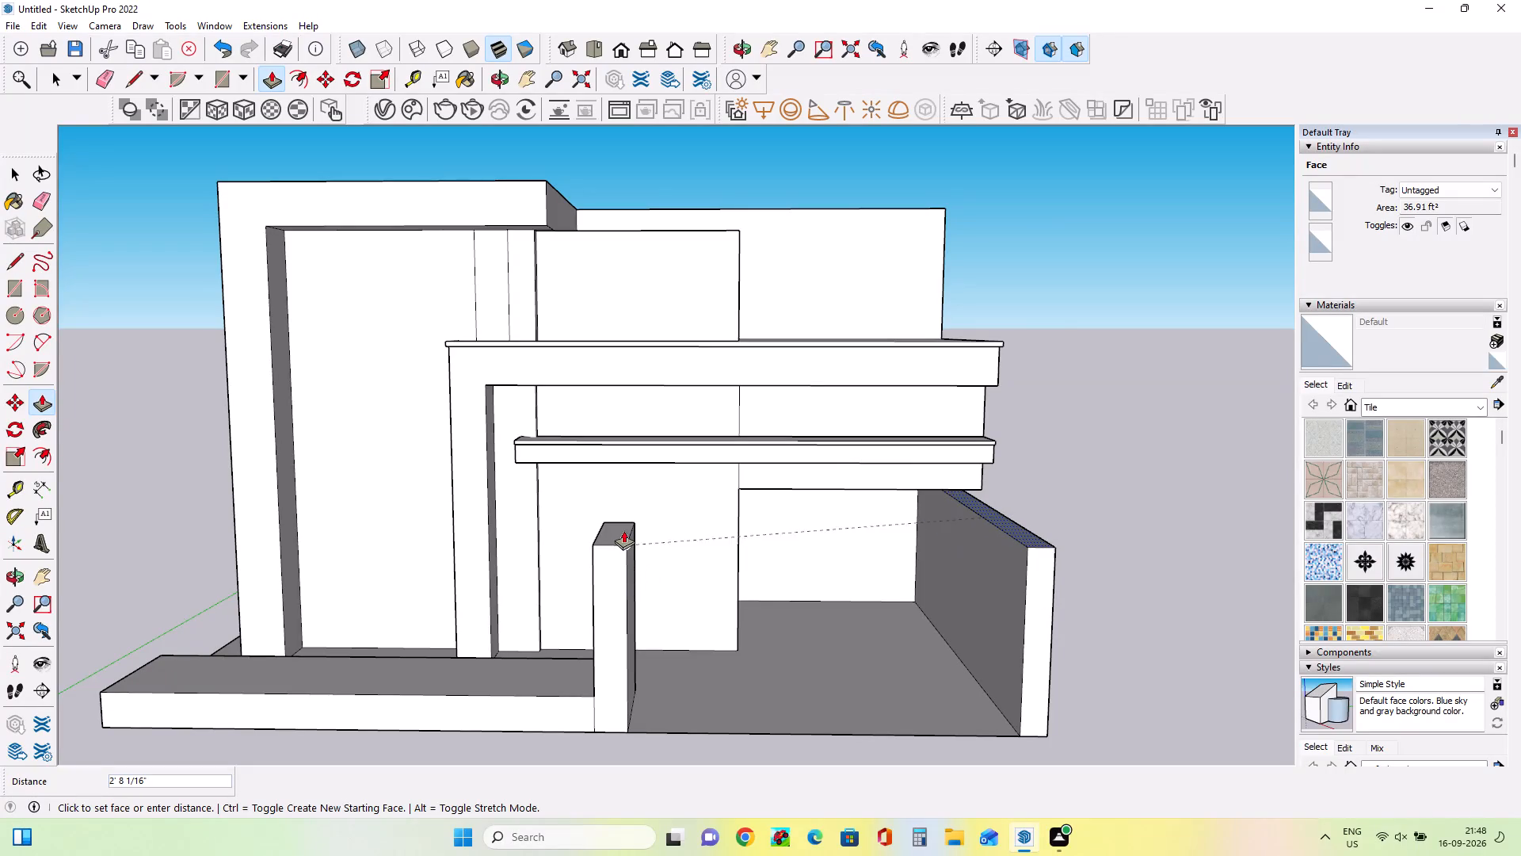
left_click(627, 576)
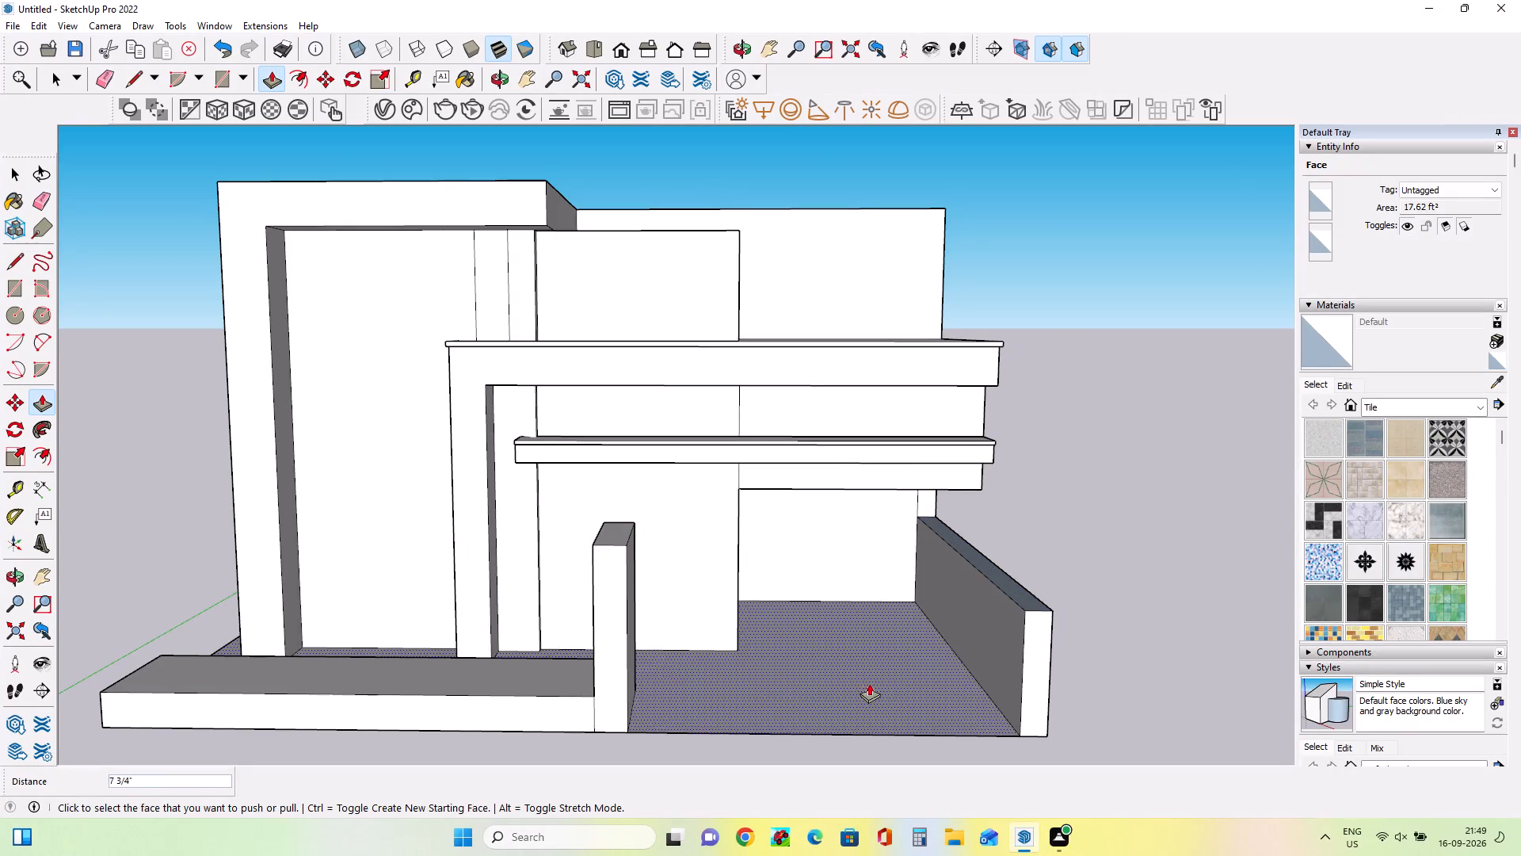
Draw a guide line about 20' 6" long from the side wall's front top corner to the gate pillar, and lower the pillar's top about 3' 3".
left_click(13, 268)
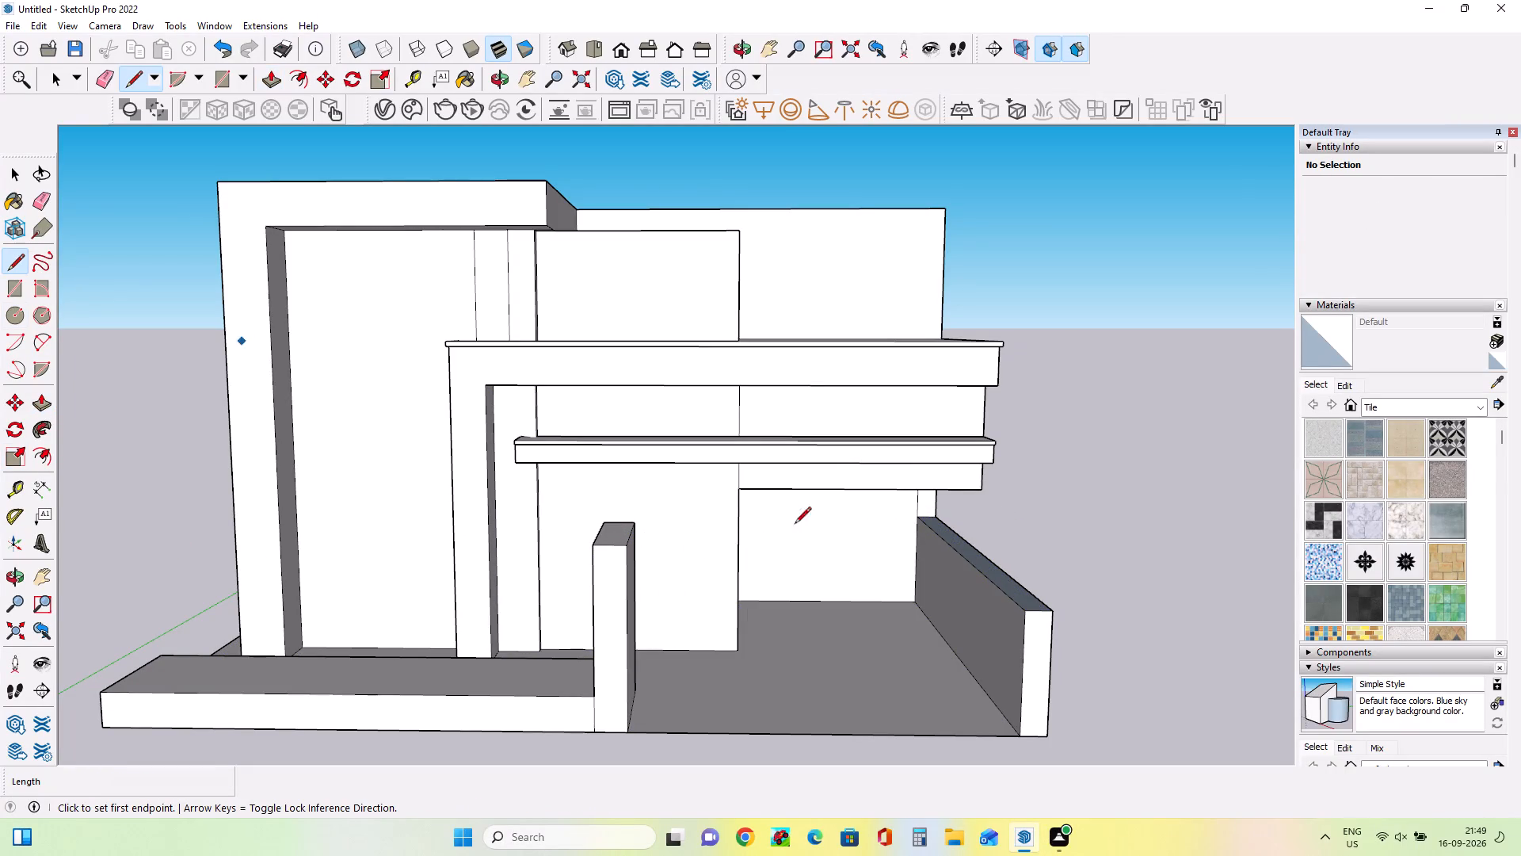
left_click(1024, 613)
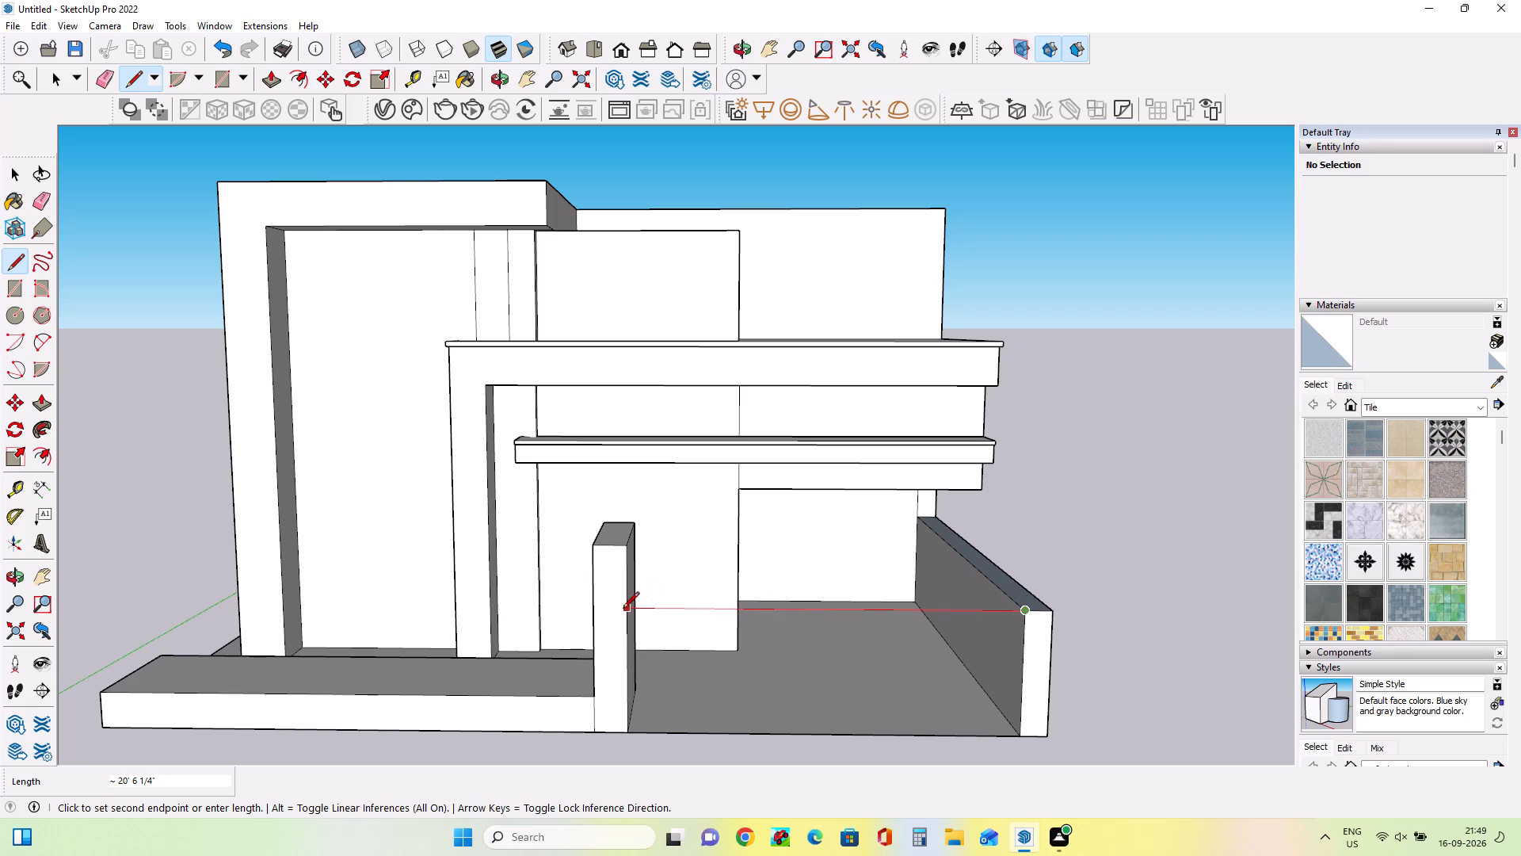
left_click(623, 610)
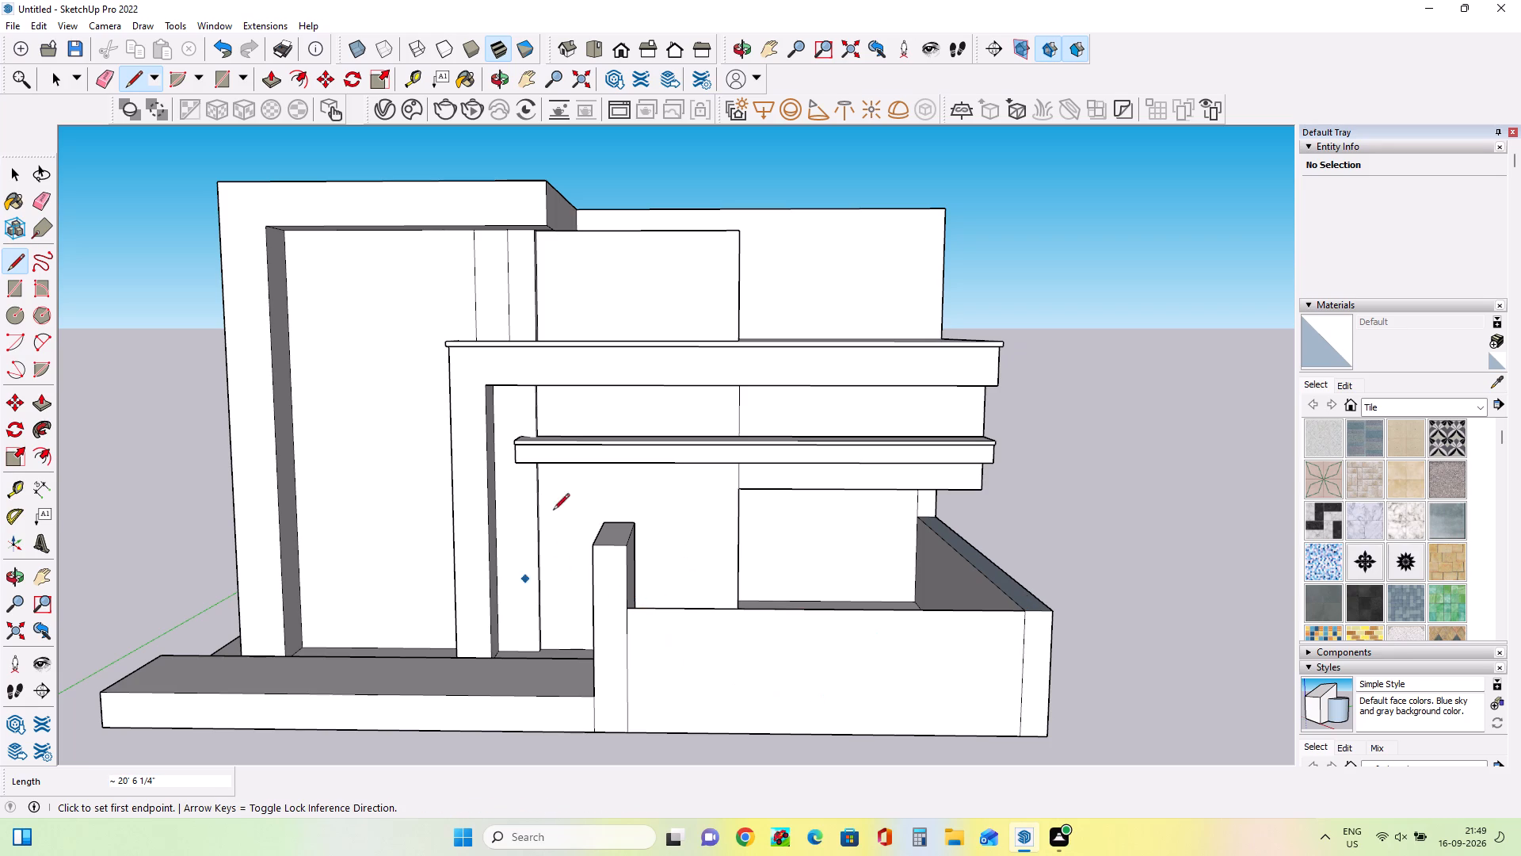
left_click(38, 402)
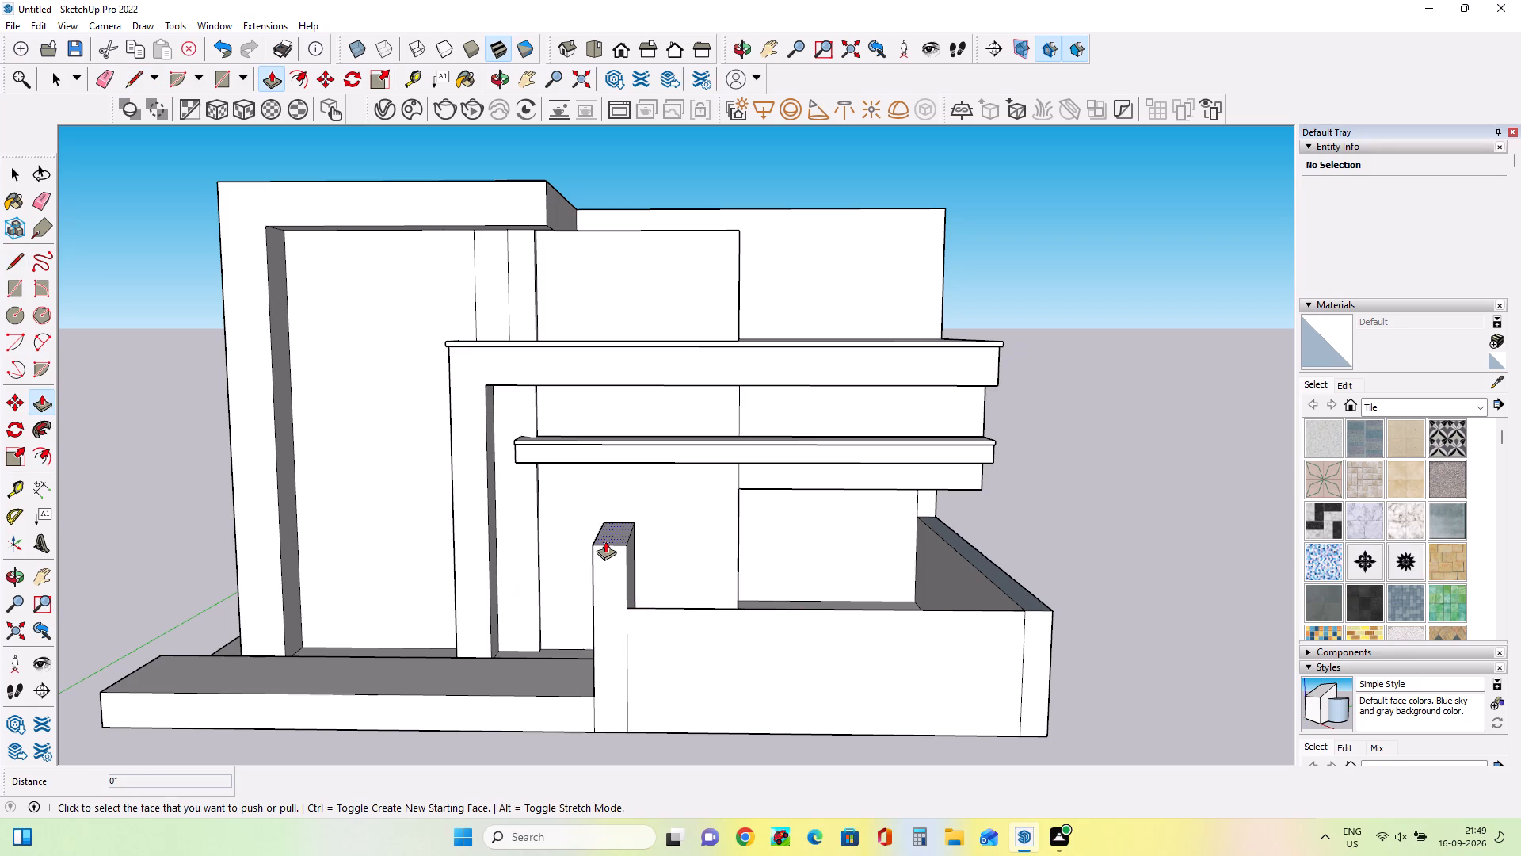
left_click(615, 535)
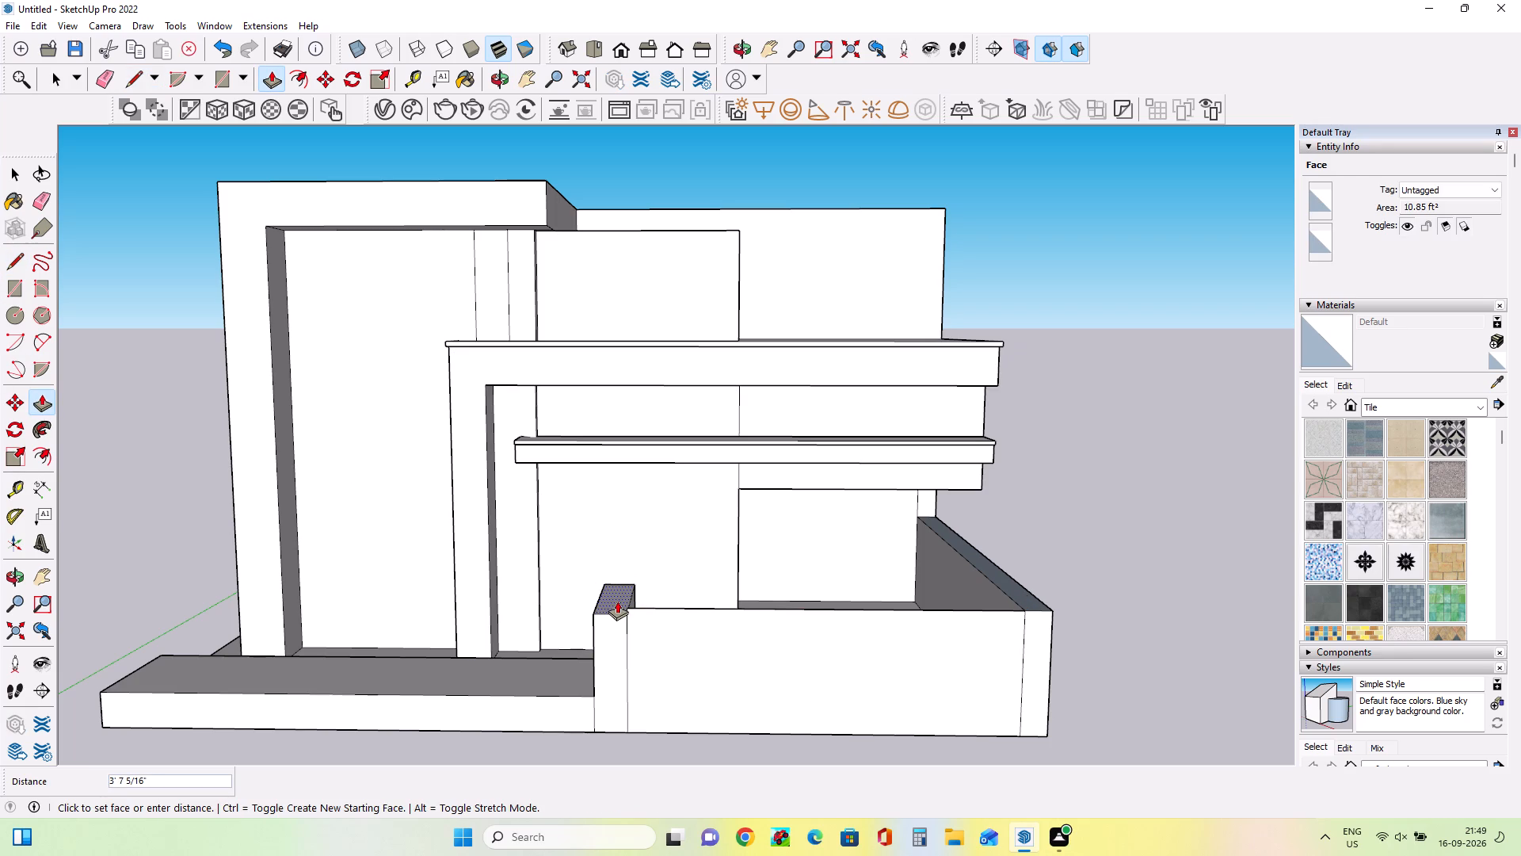
left_click(708, 594)
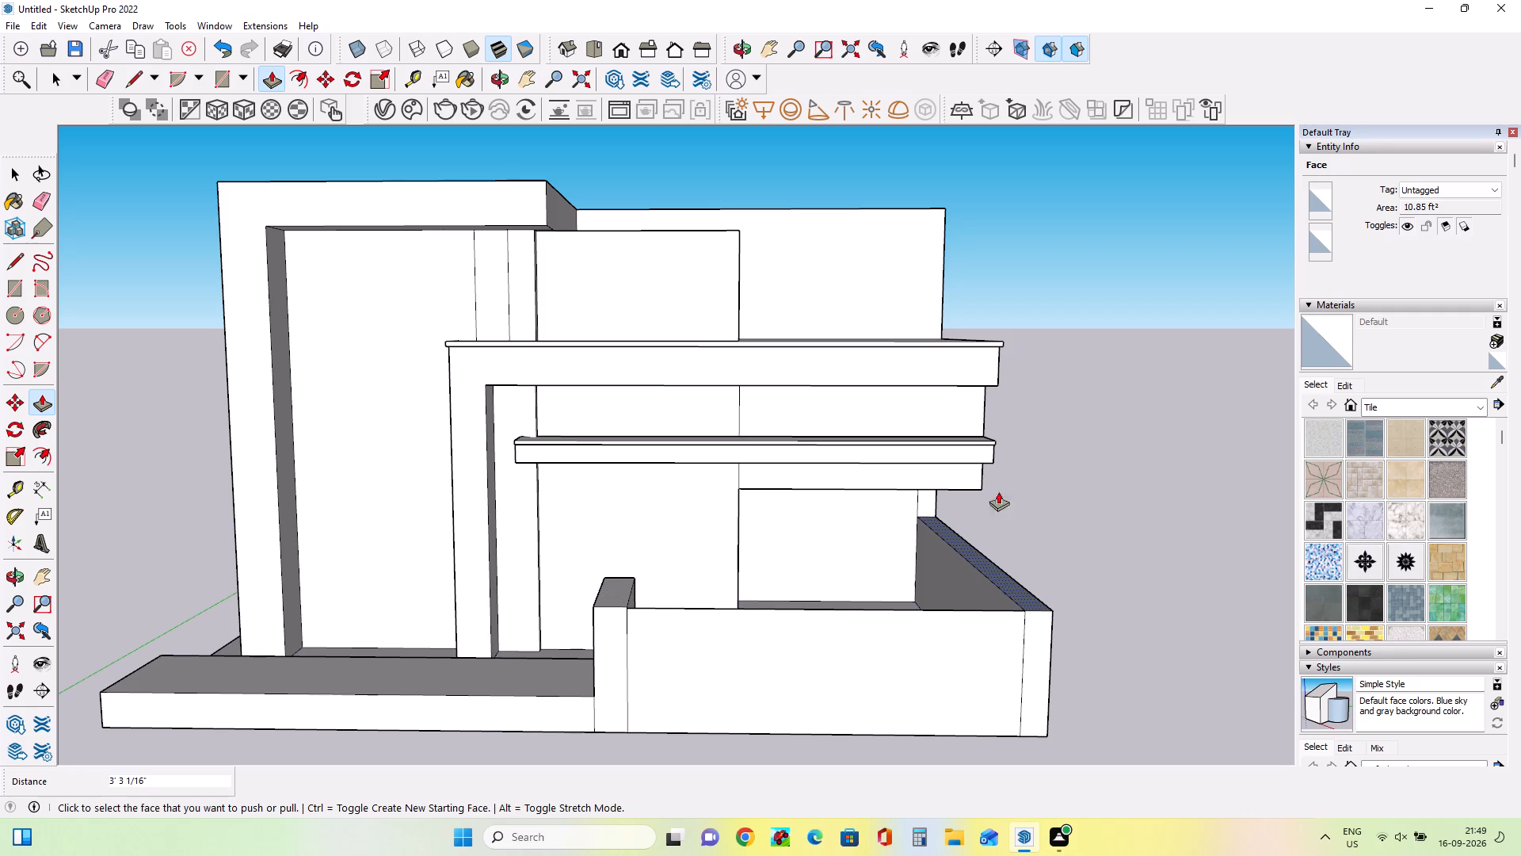
Erase the guide line across the gate opening and the vertical edge on the rear wall above the side boundary wall.
left_click(42, 204)
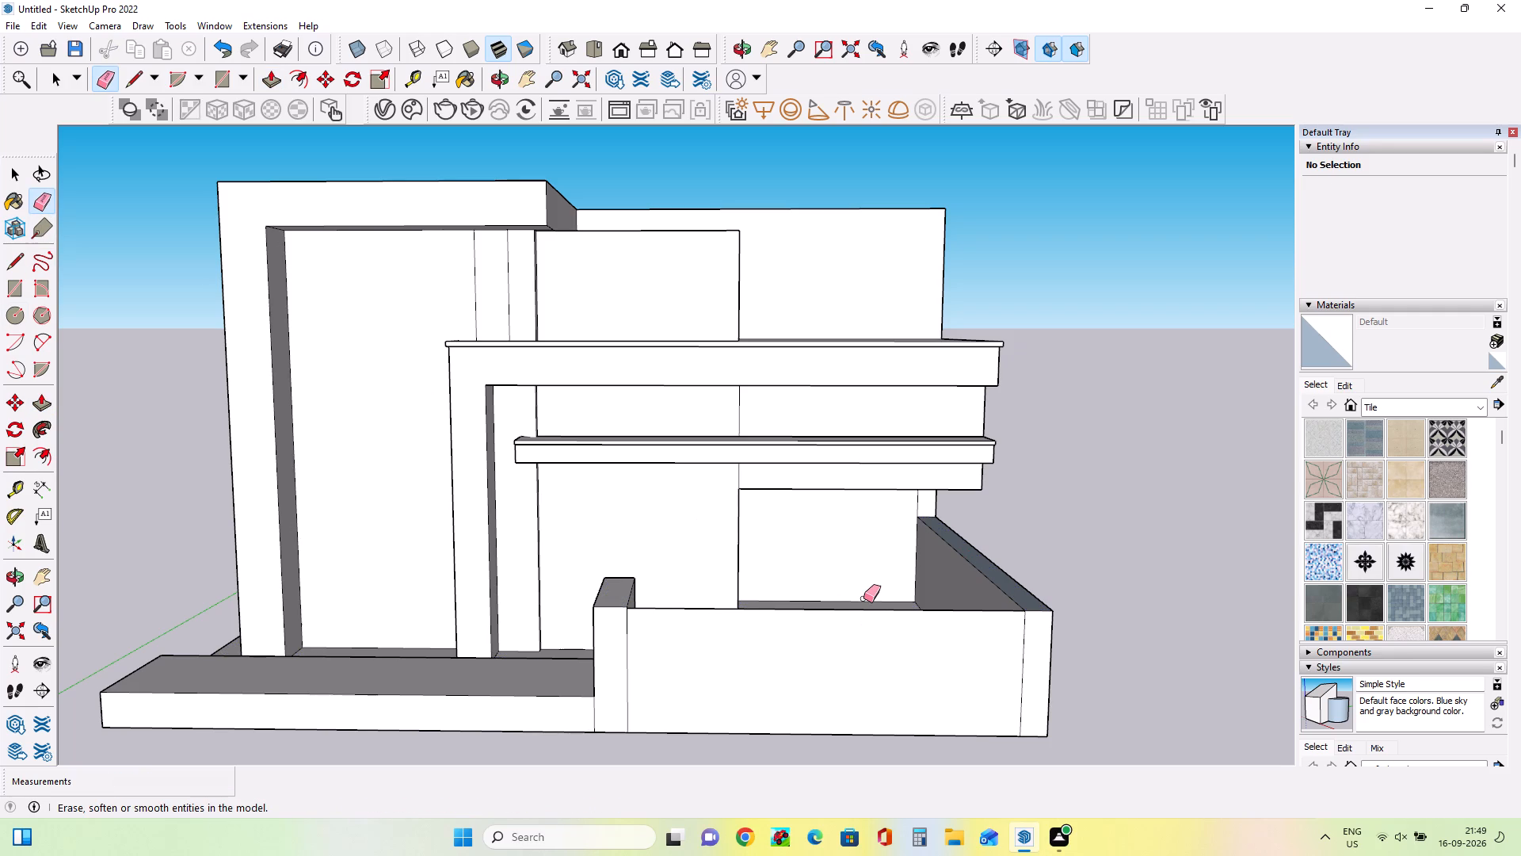
left_click(862, 610)
middle_click_drag(861, 653, 886, 731)
middle_click_drag(889, 714, 923, 577)
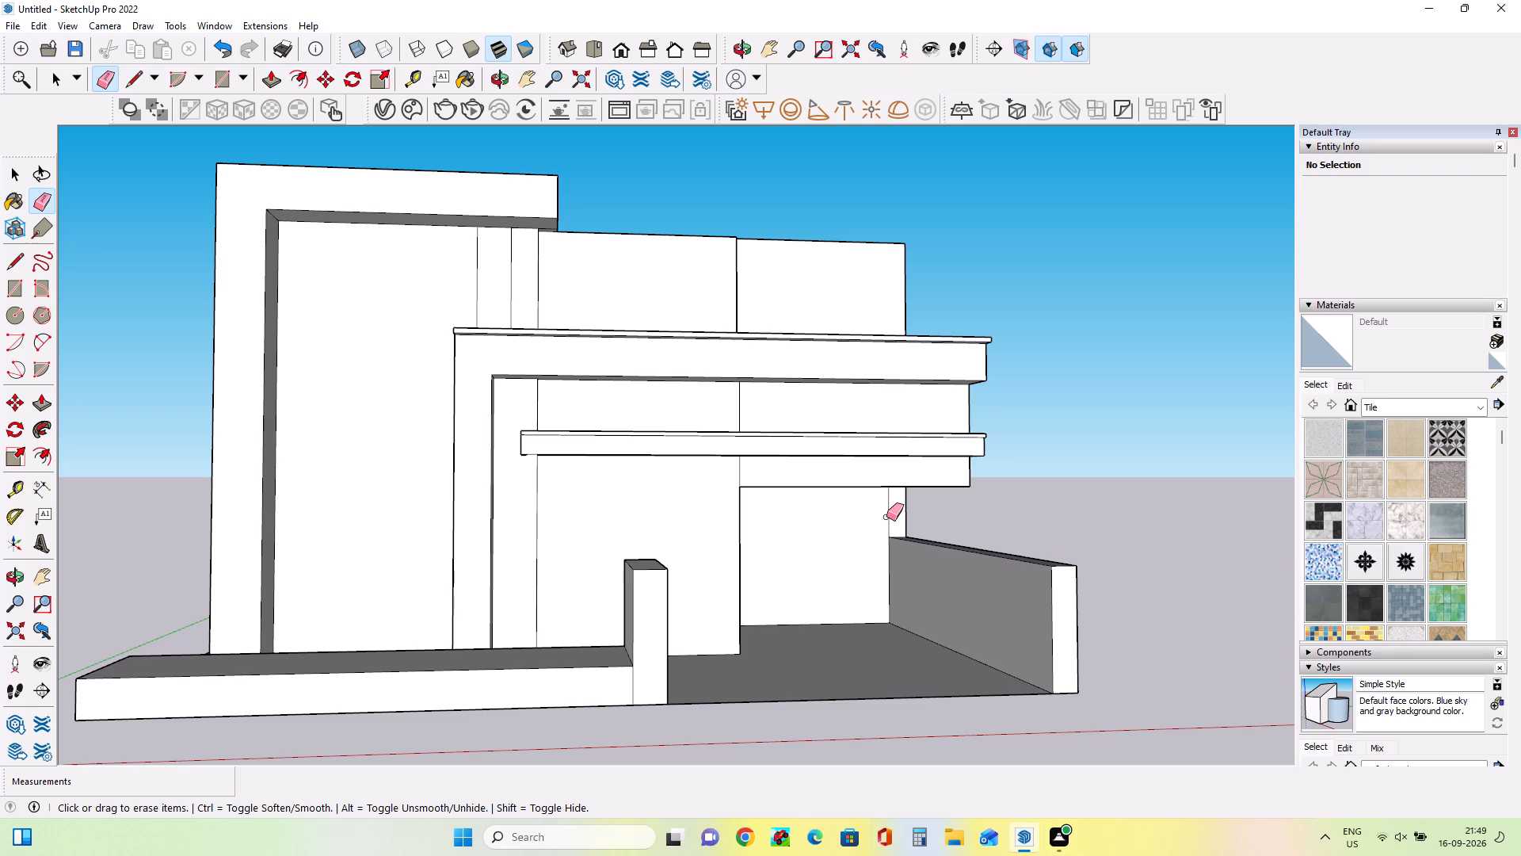
left_click(889, 517)
Draw a ground line about 14' 2" long from the base corner of the main front wall across to the side boundary wall.
middle_click_drag(903, 570, 772, 713)
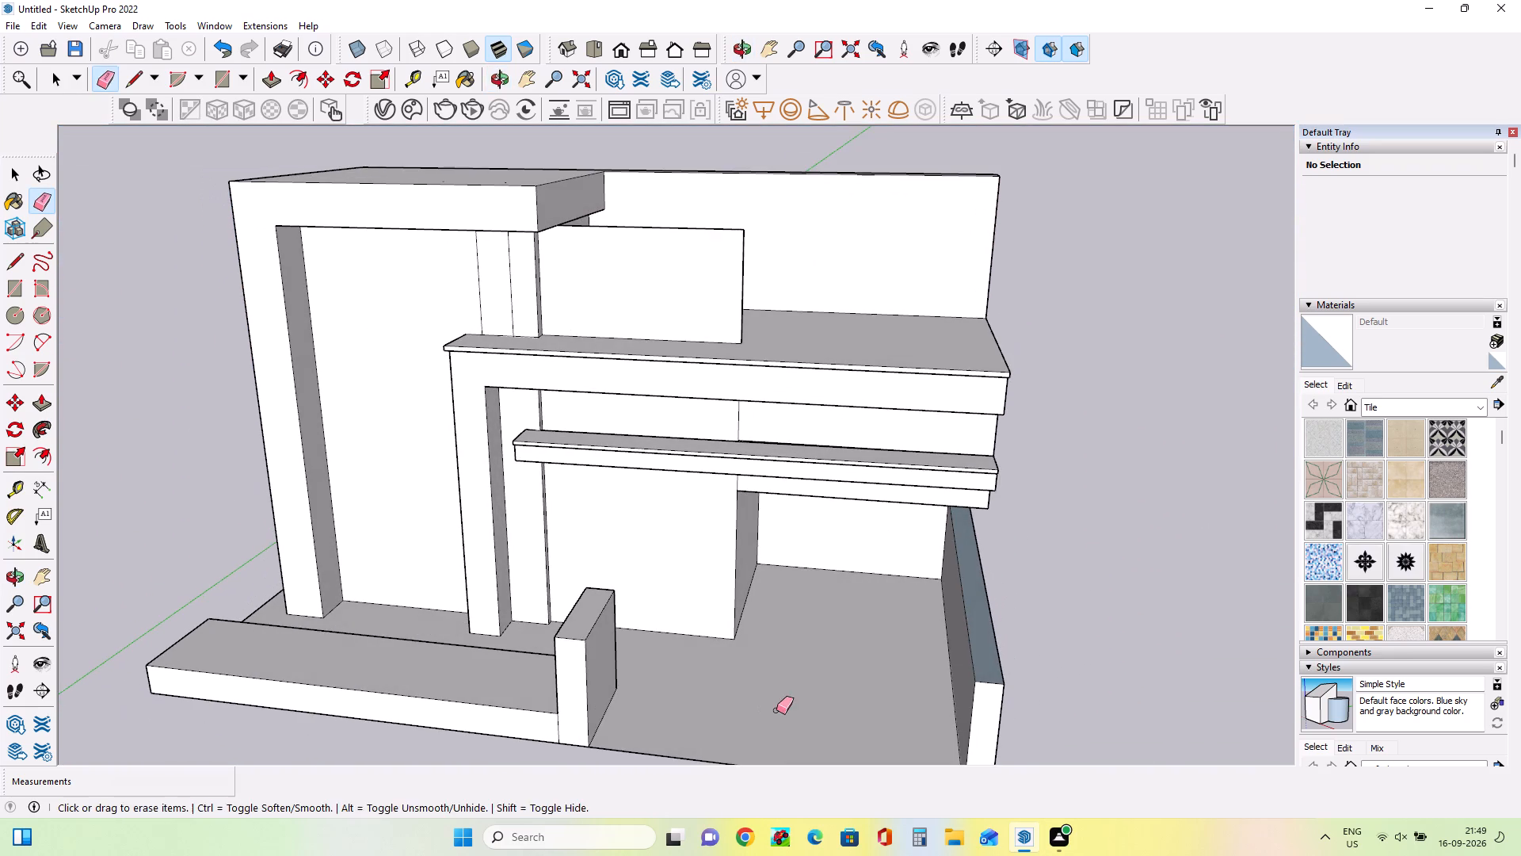
middle_click_drag(801, 718, 913, 655)
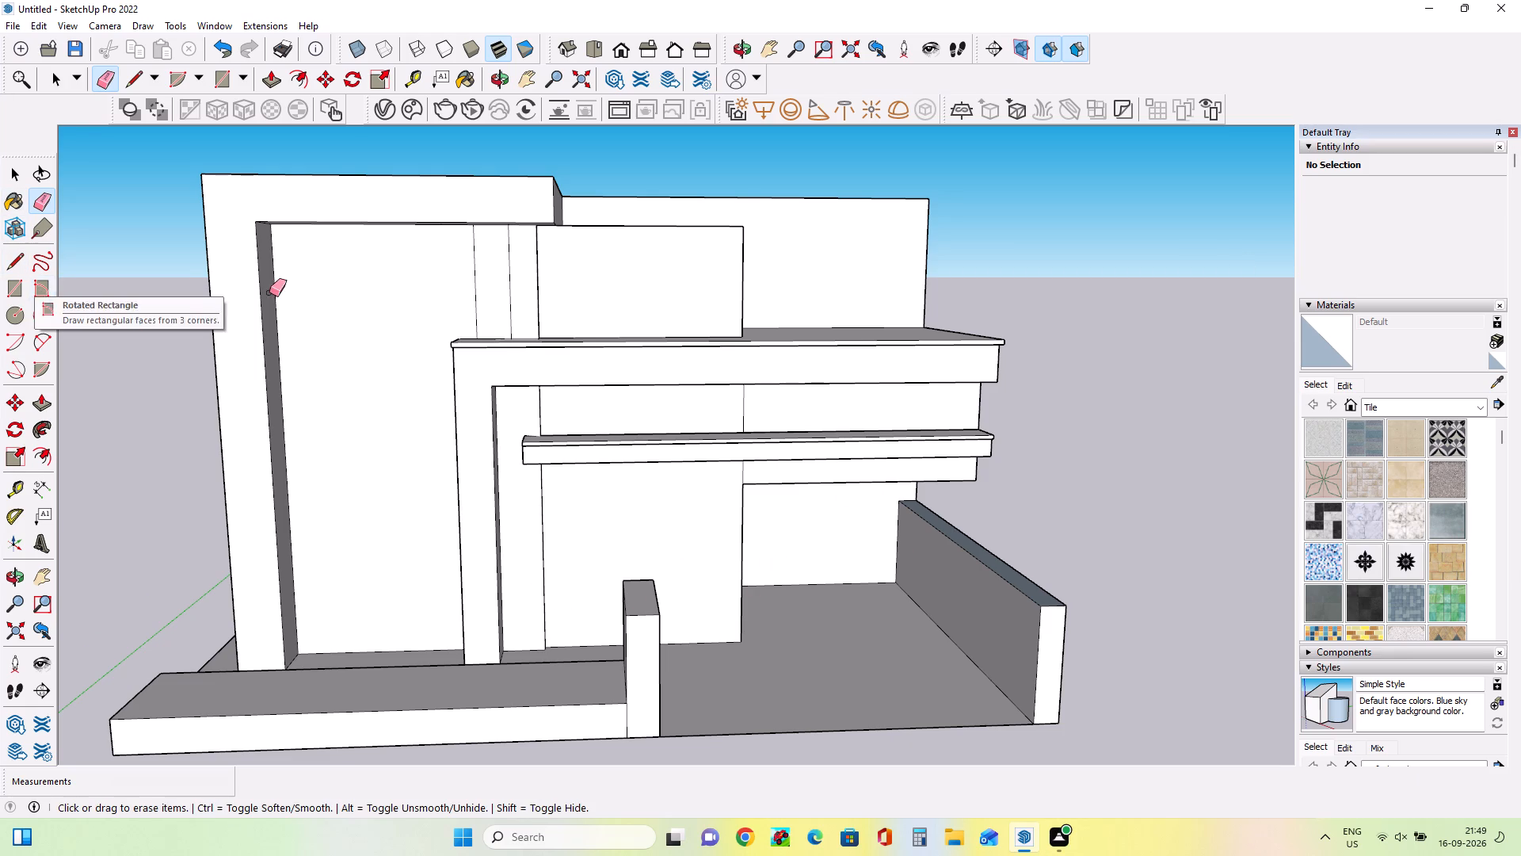
left_click(20, 267)
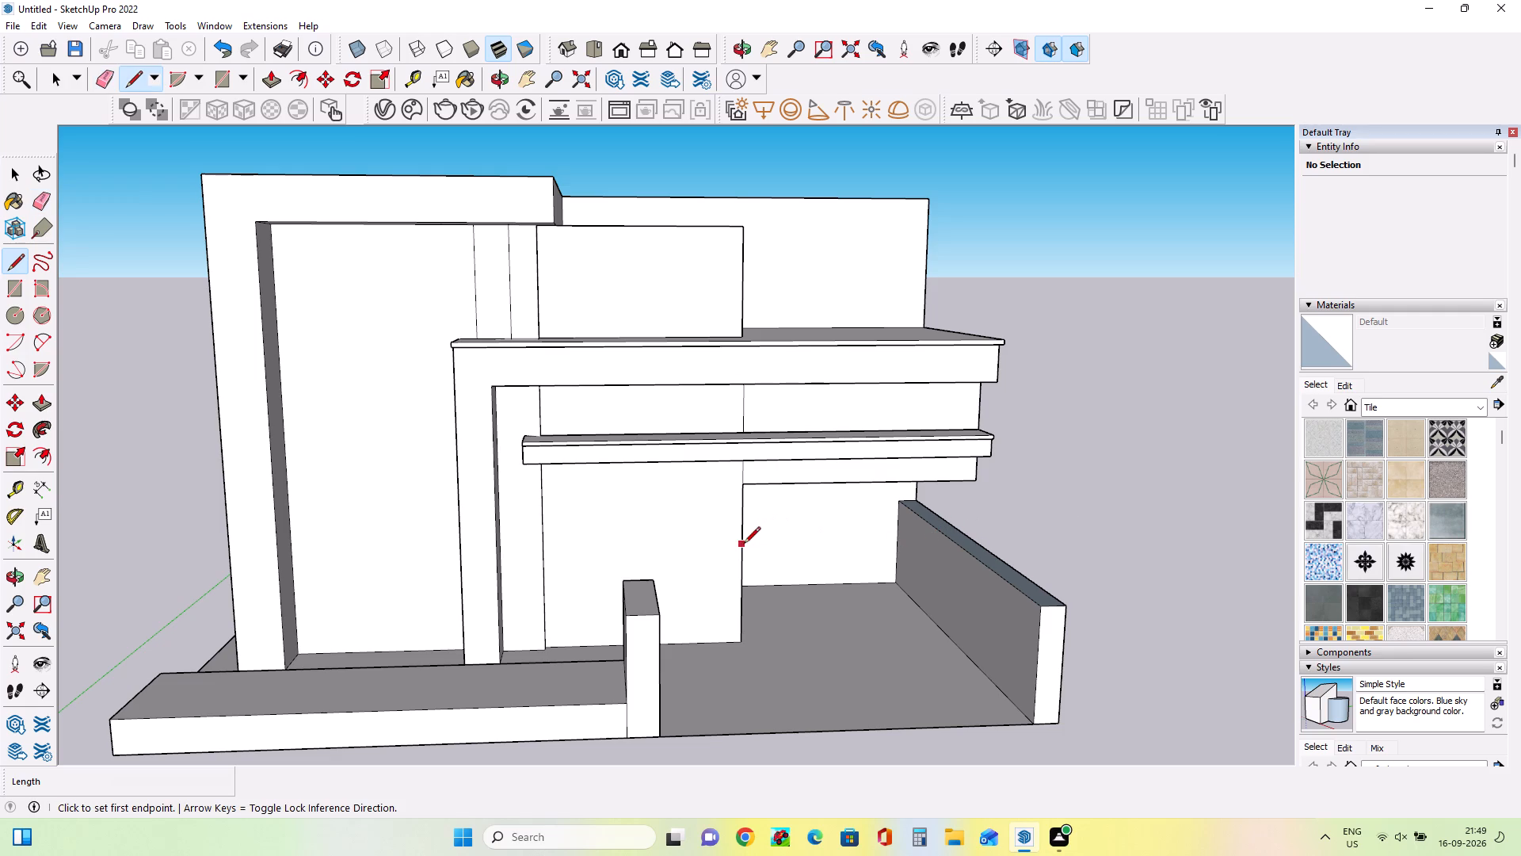
middle_click(947, 532)
middle_click_drag(951, 533, 798, 602)
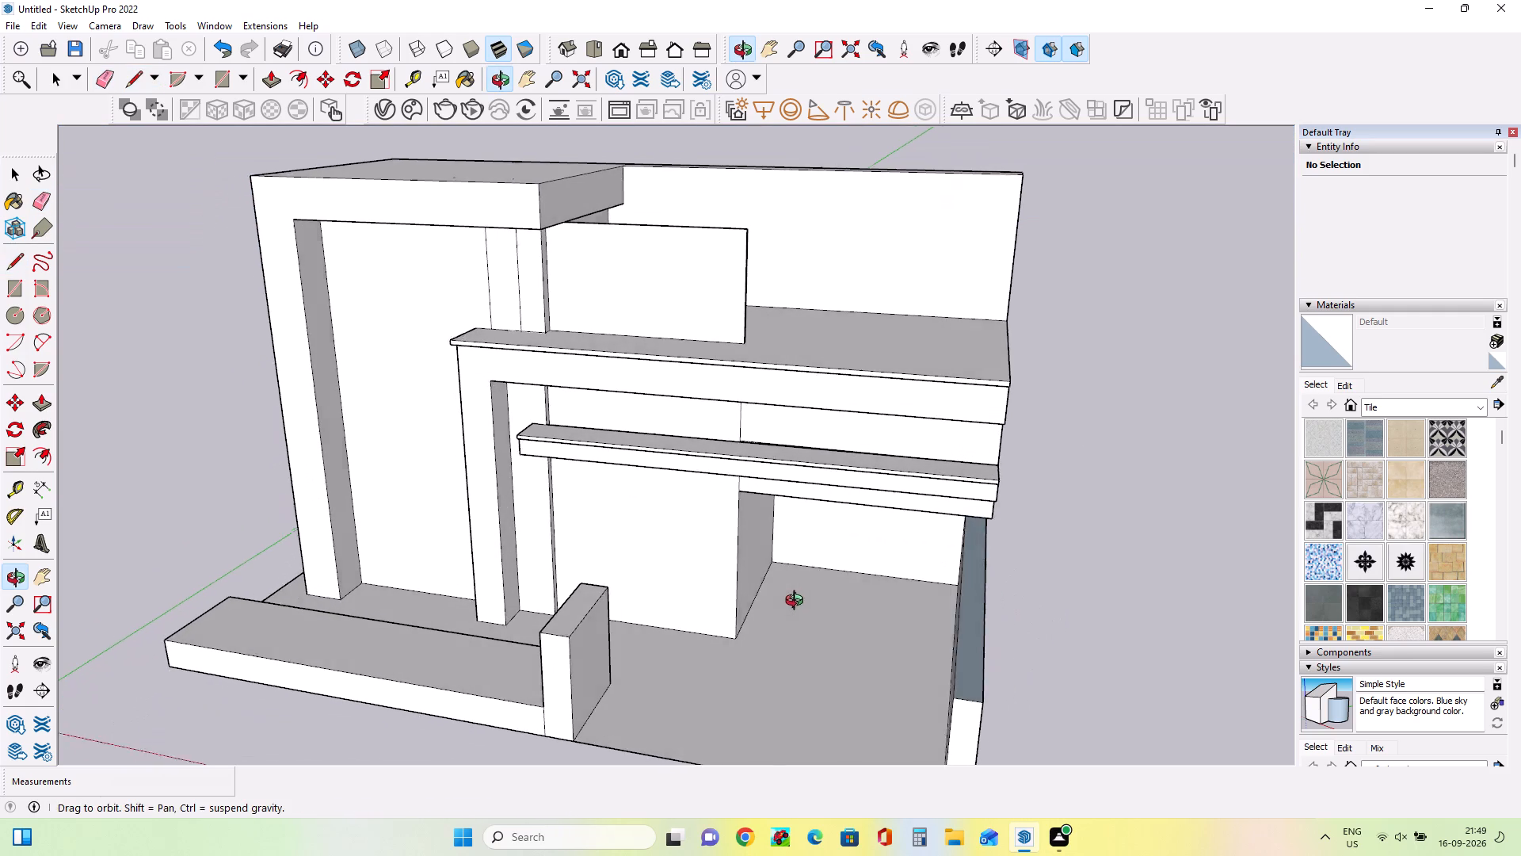
middle_click_drag(798, 602, 796, 603)
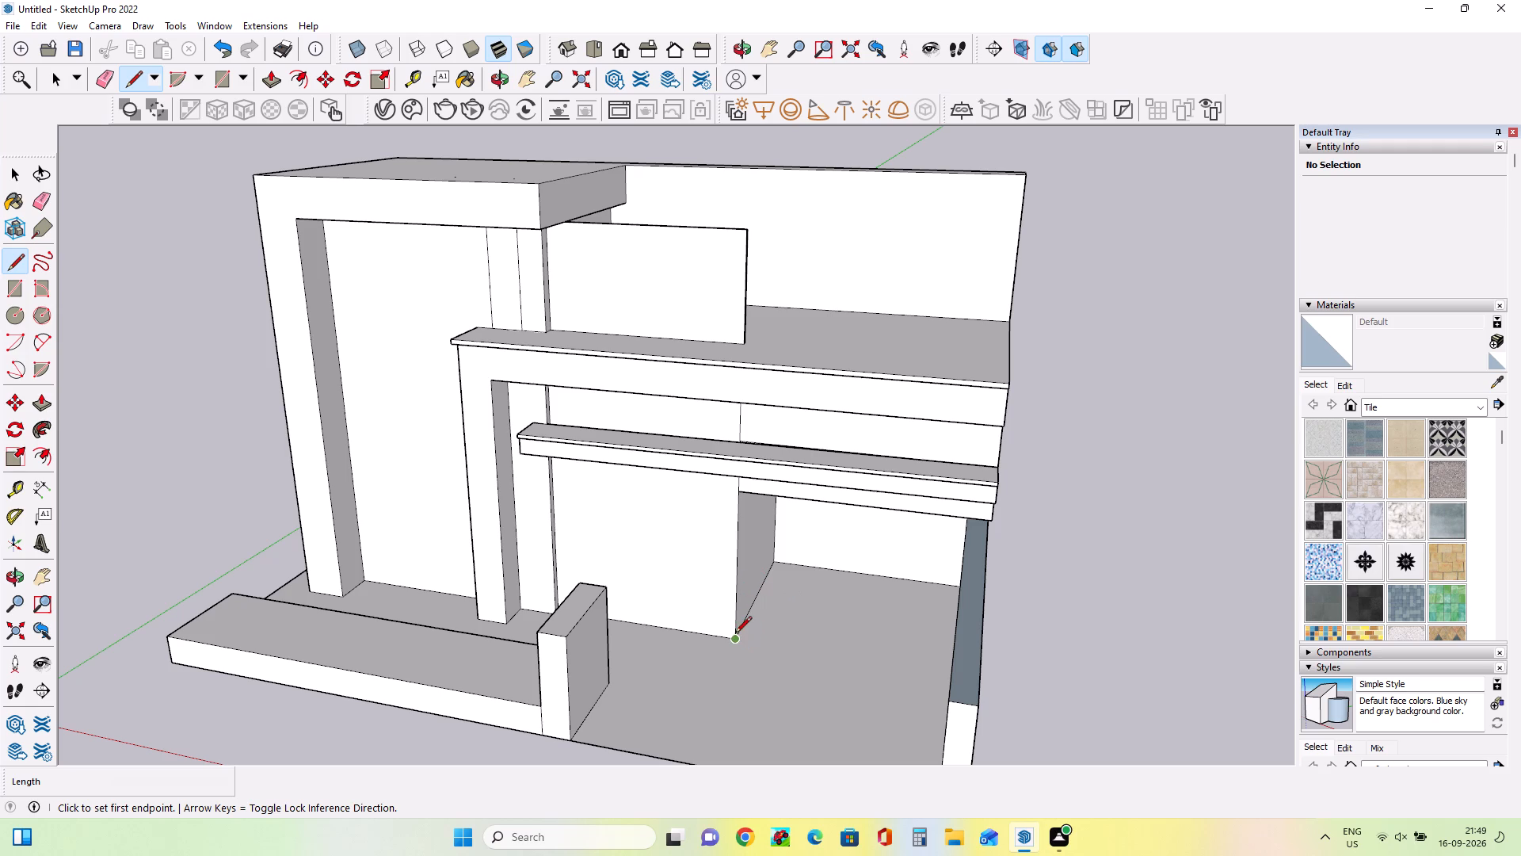
left_click(737, 640)
middle_click_drag(844, 624, 1031, 672)
scroll(1027, 662, "down", 1)
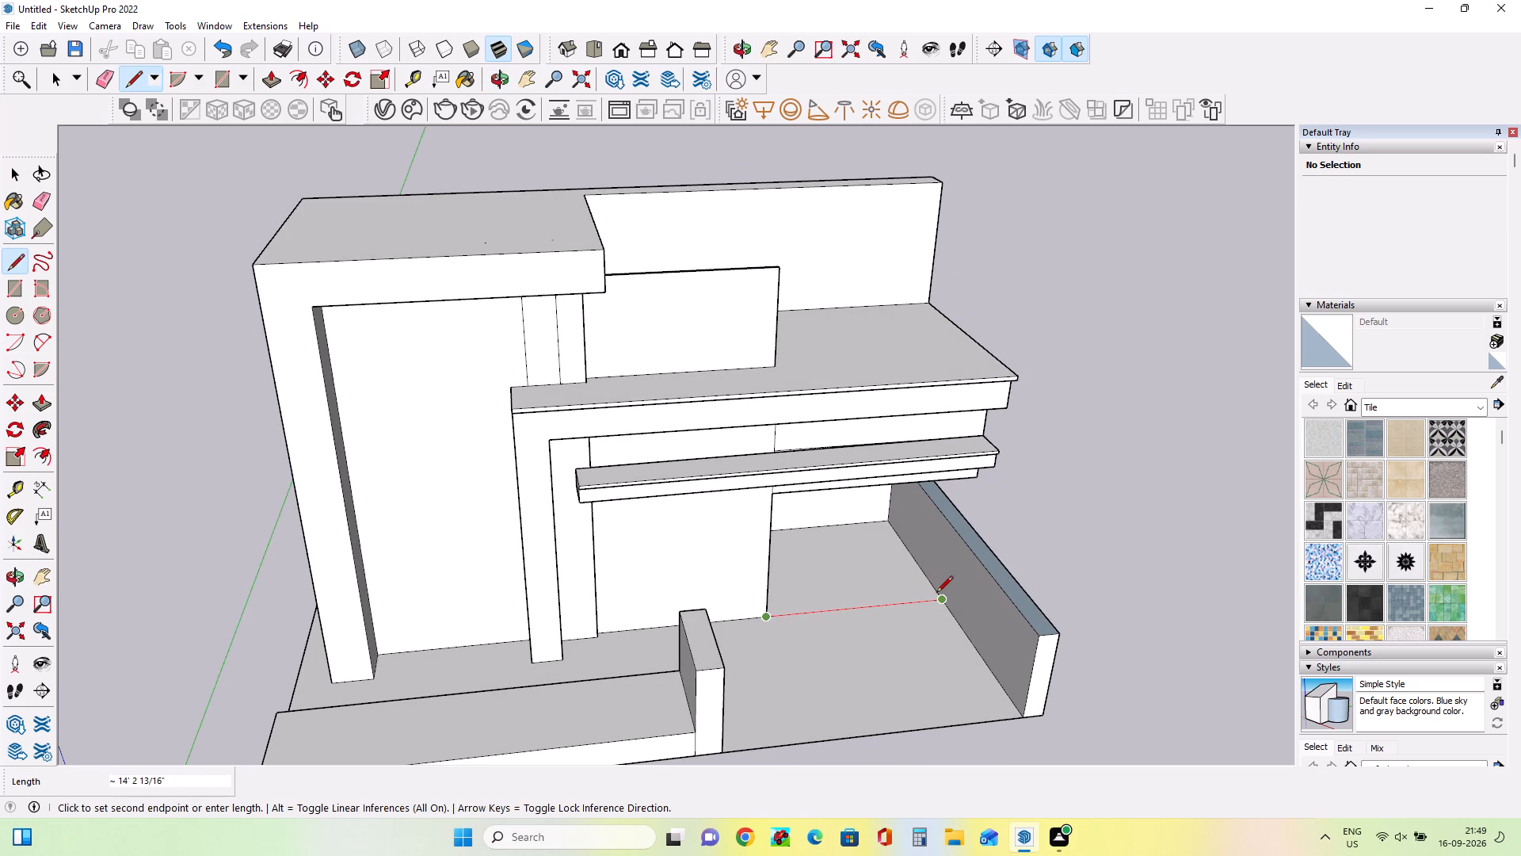
left_click(936, 594)
Draw a vertical line about 6' 9" long up the side wall's inner face, from the ground line's end to the top edge.
middle_click_drag(1070, 564, 938, 571)
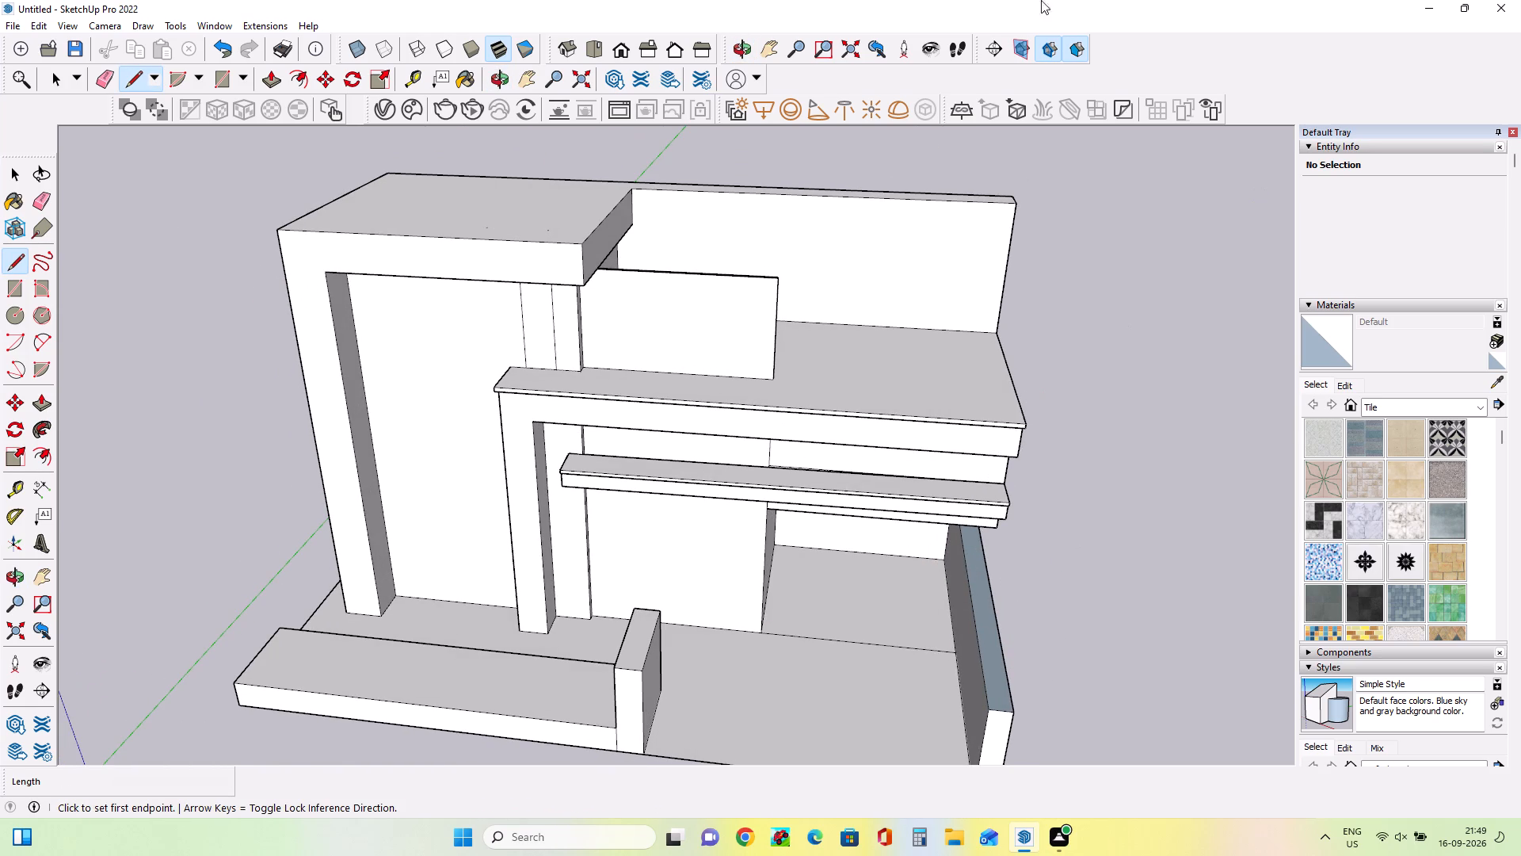
middle_click_drag(968, 637, 1071, 513)
left_click(959, 639)
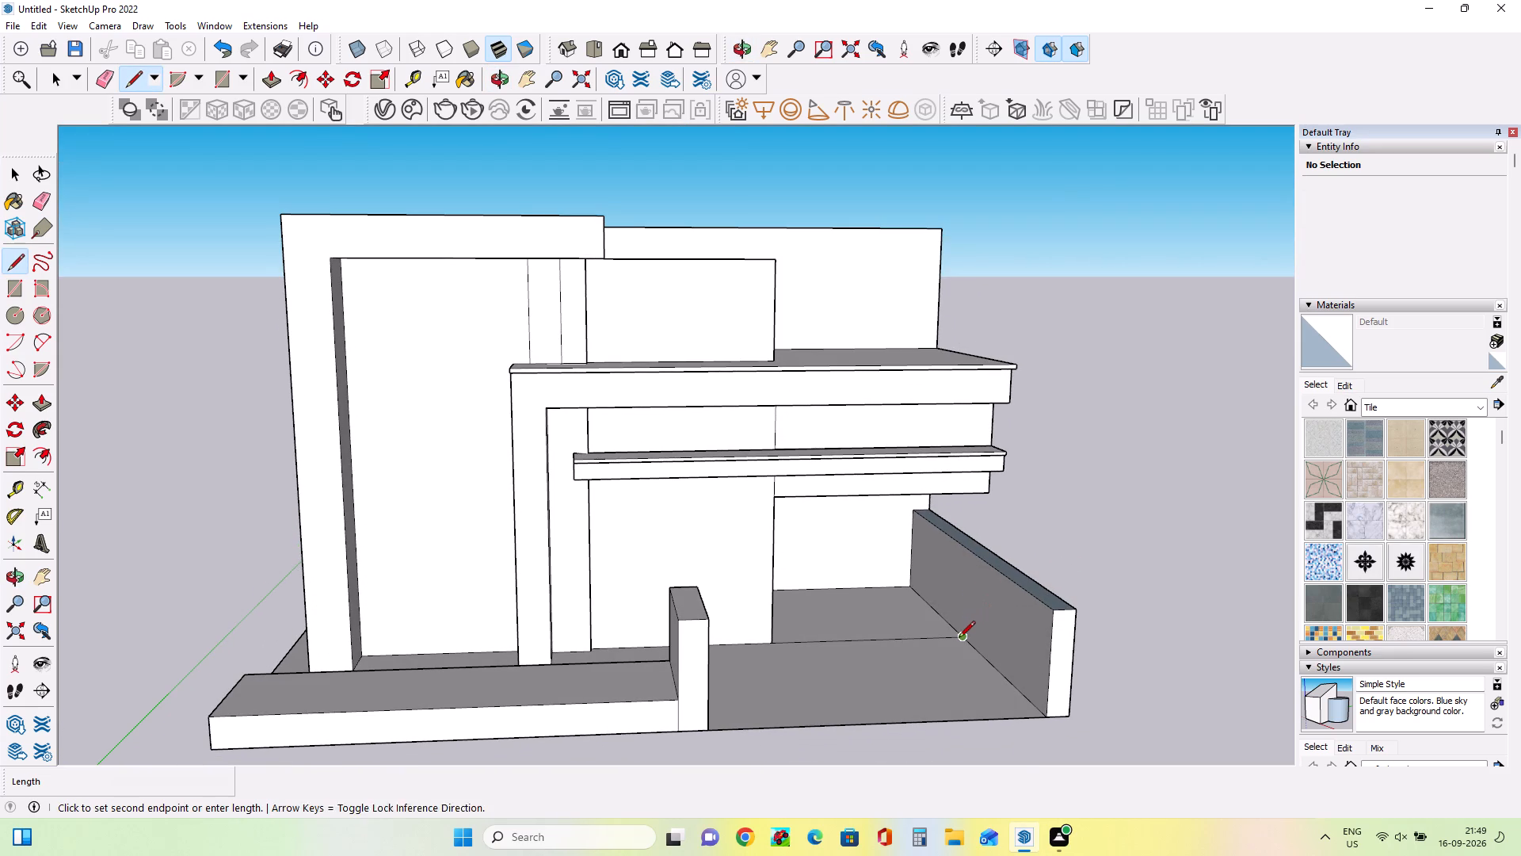
left_click(977, 560)
Draw a rectangle about 2' 3" by 1' 5" across the side wall's top, starting at the vertical line's upper end.
middle_click_drag(1039, 598, 909, 640)
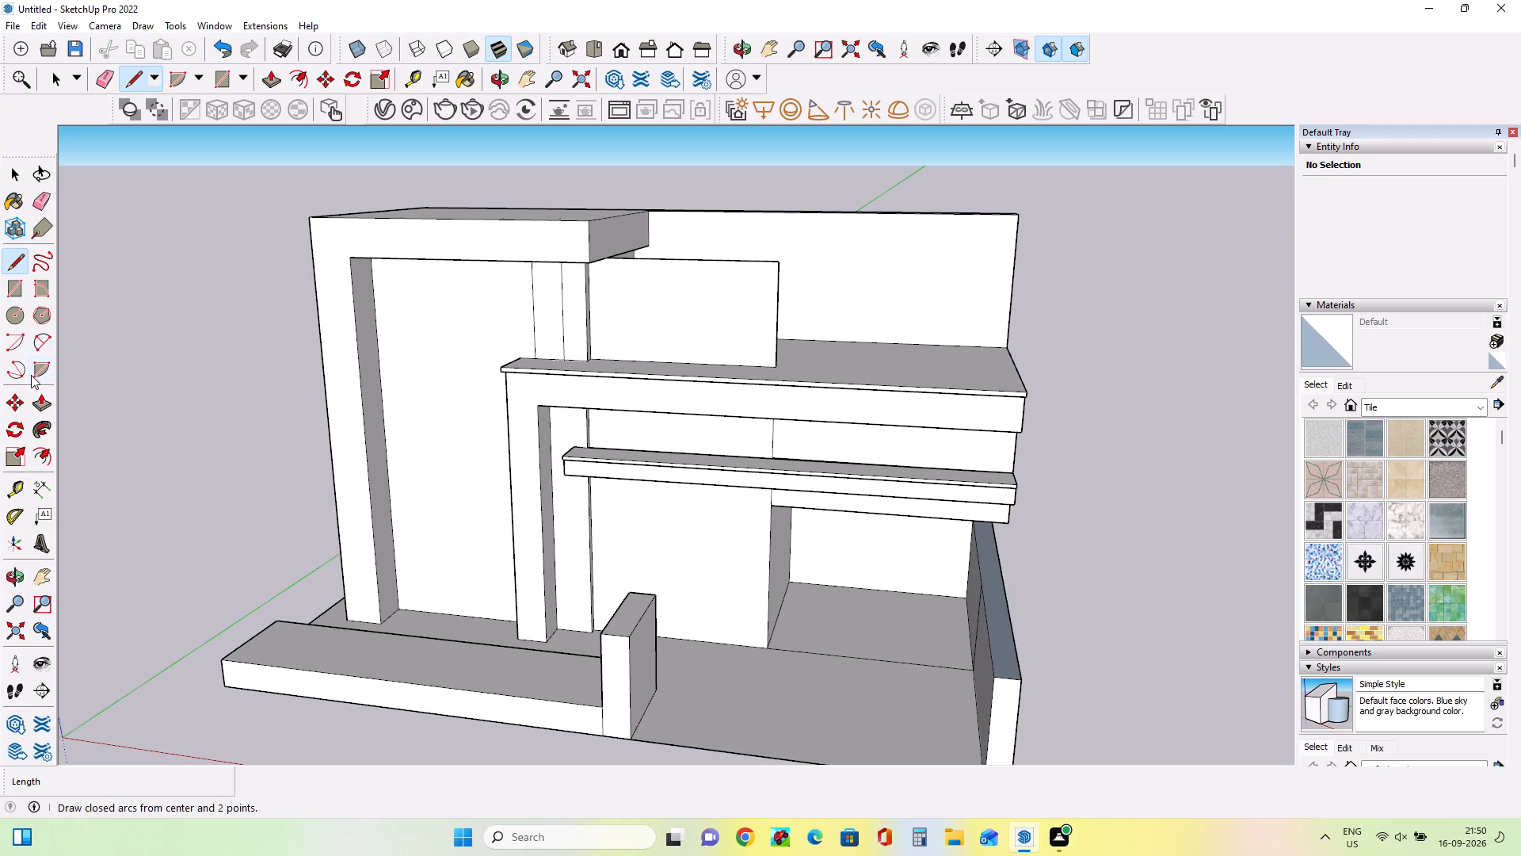
left_click(13, 292)
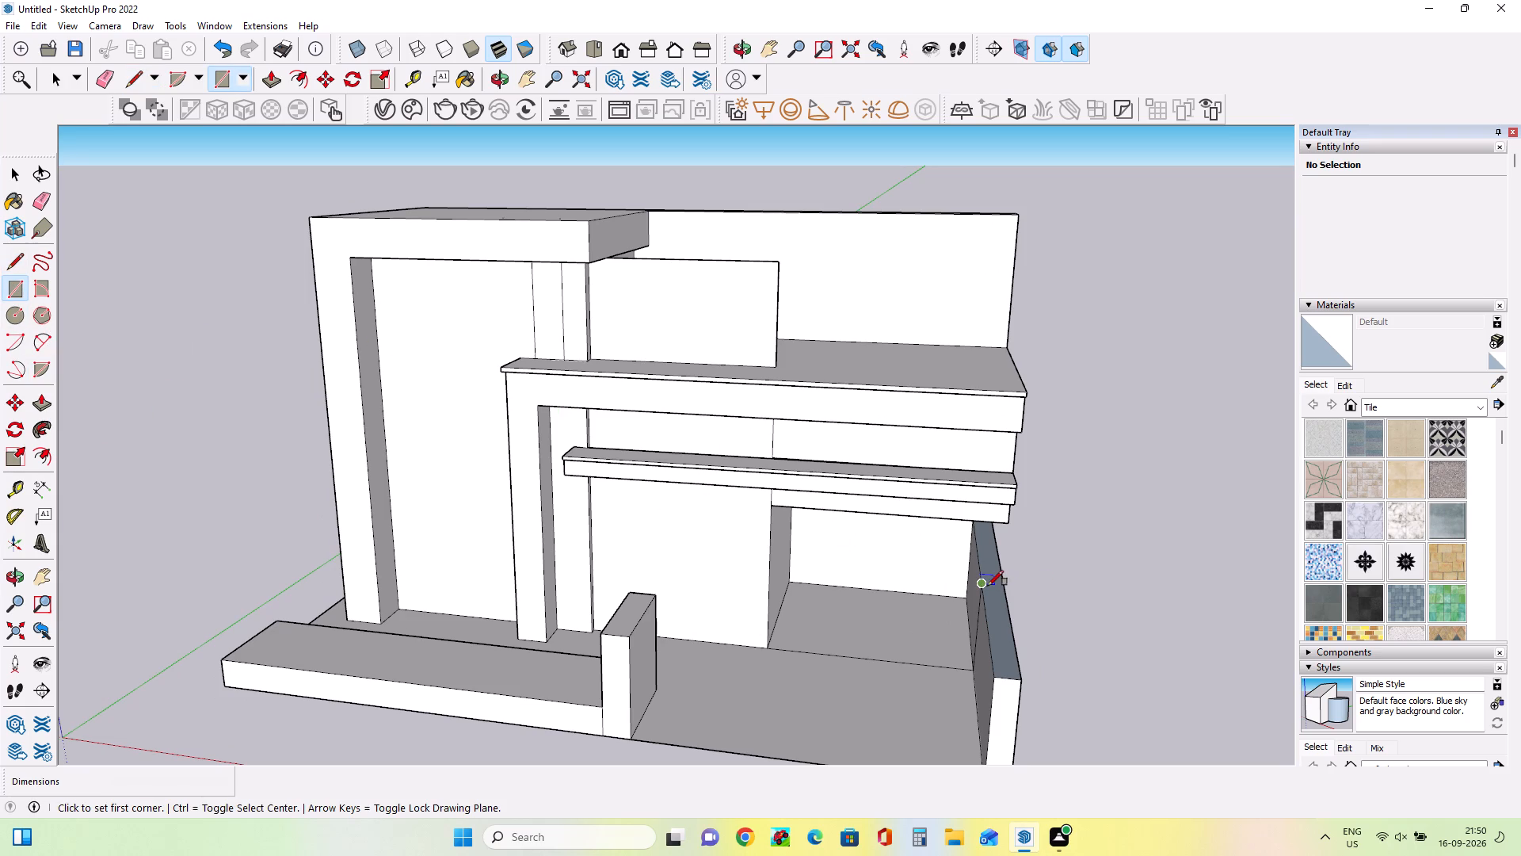
left_click(986, 586)
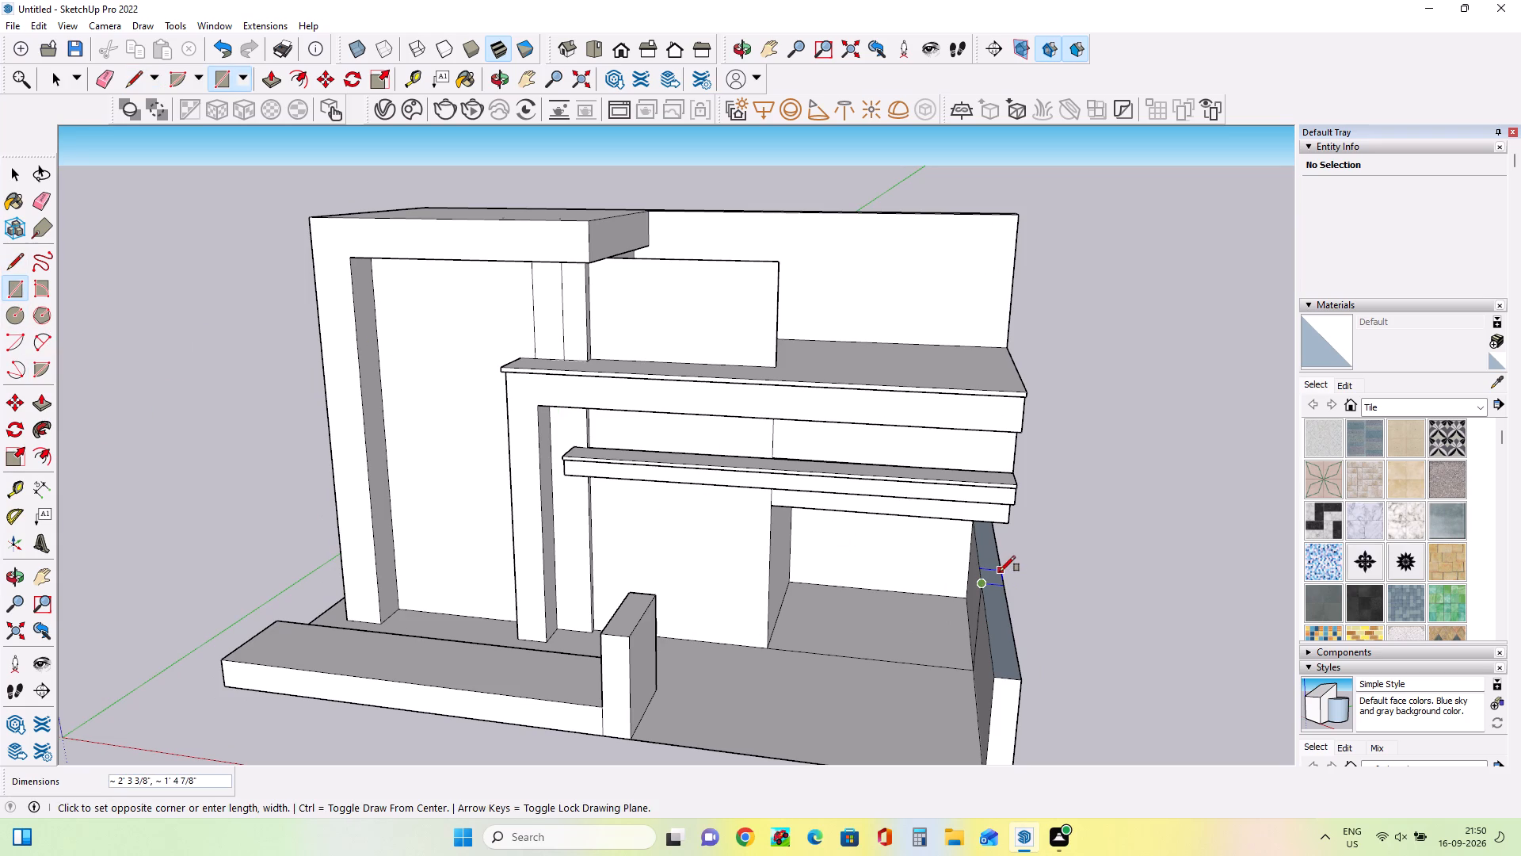
left_click(1000, 571)
Pull the rectangle on the side wall up about 4' 1" to the underside of the overhang as a supporting column.
middle_click_drag(970, 628, 1059, 629)
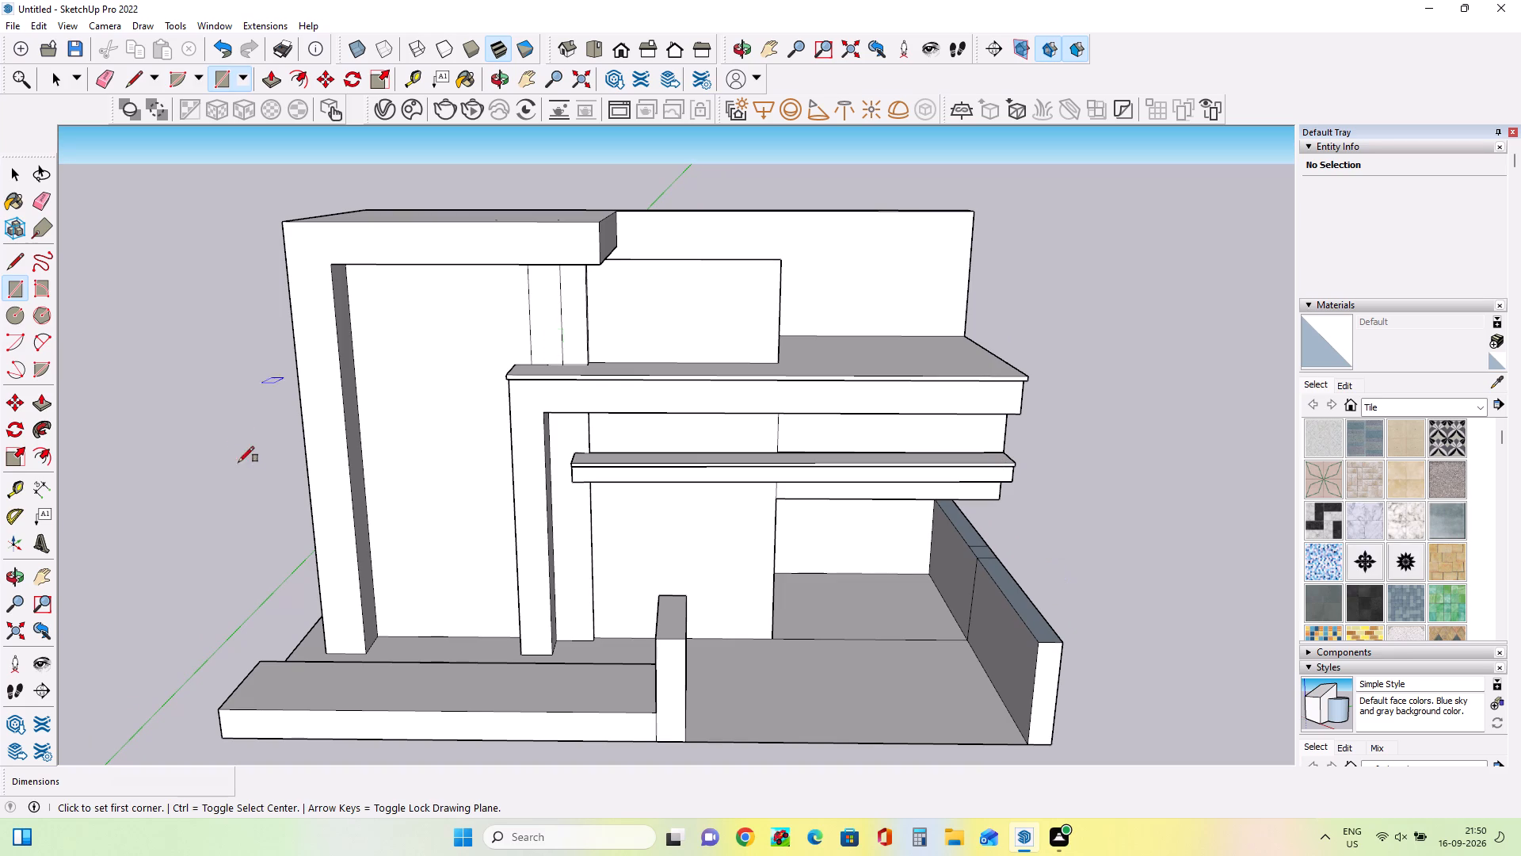
left_click(45, 416)
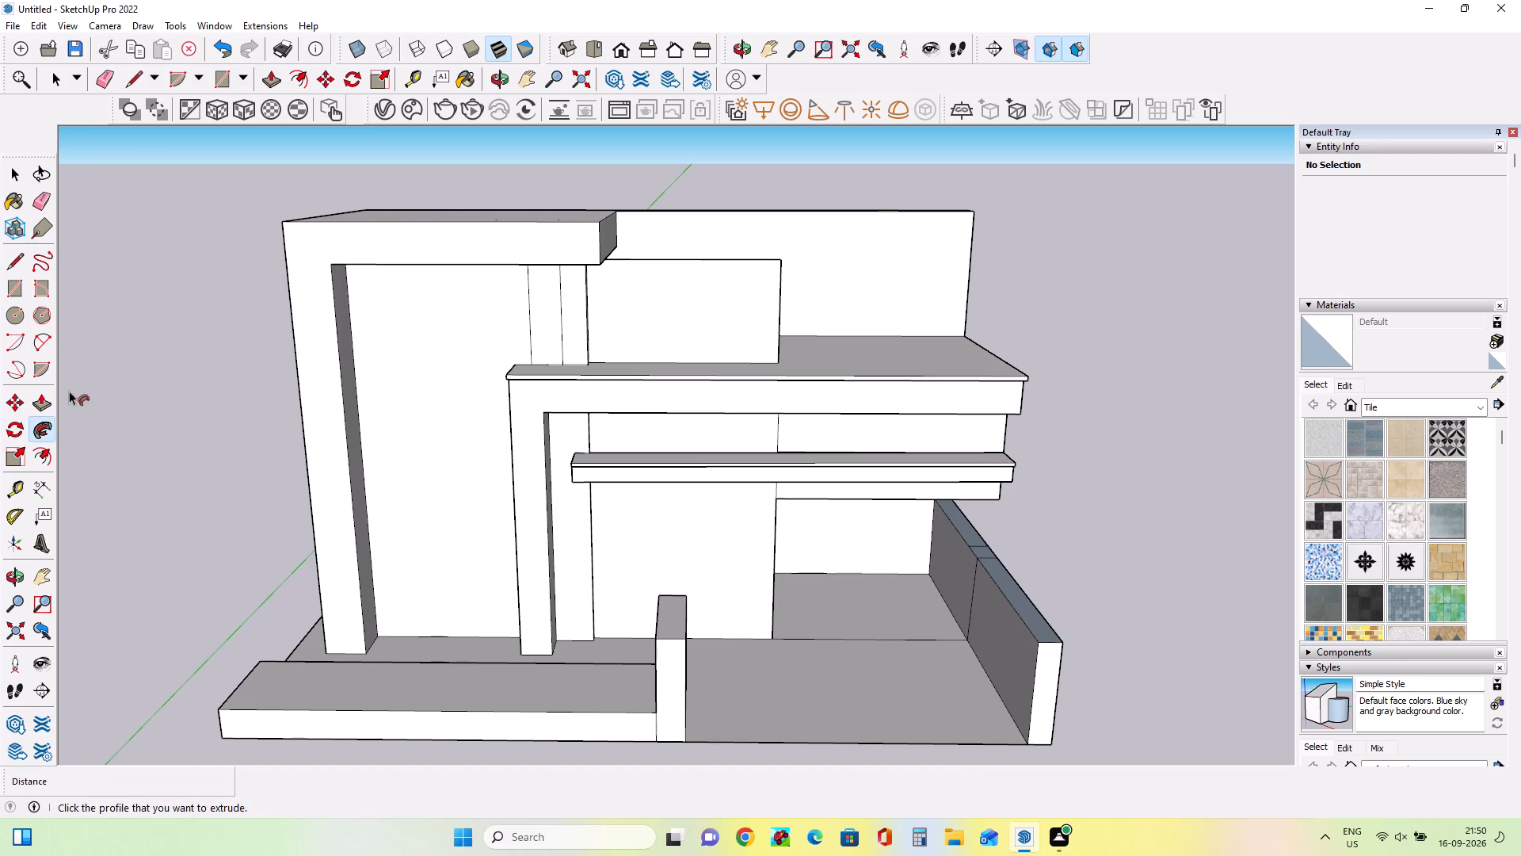
left_click(40, 398)
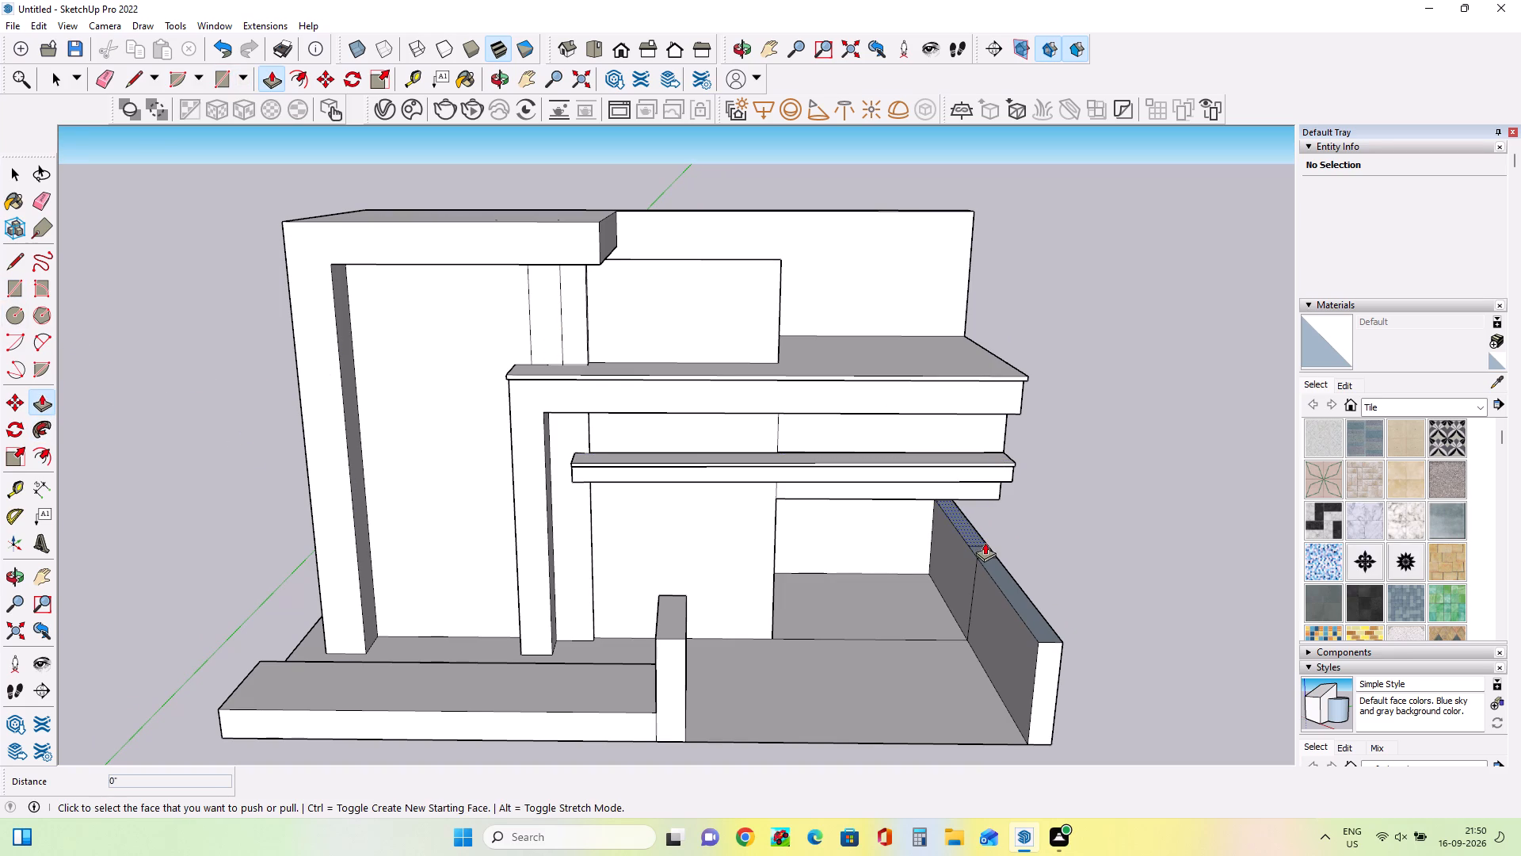
left_click(986, 547)
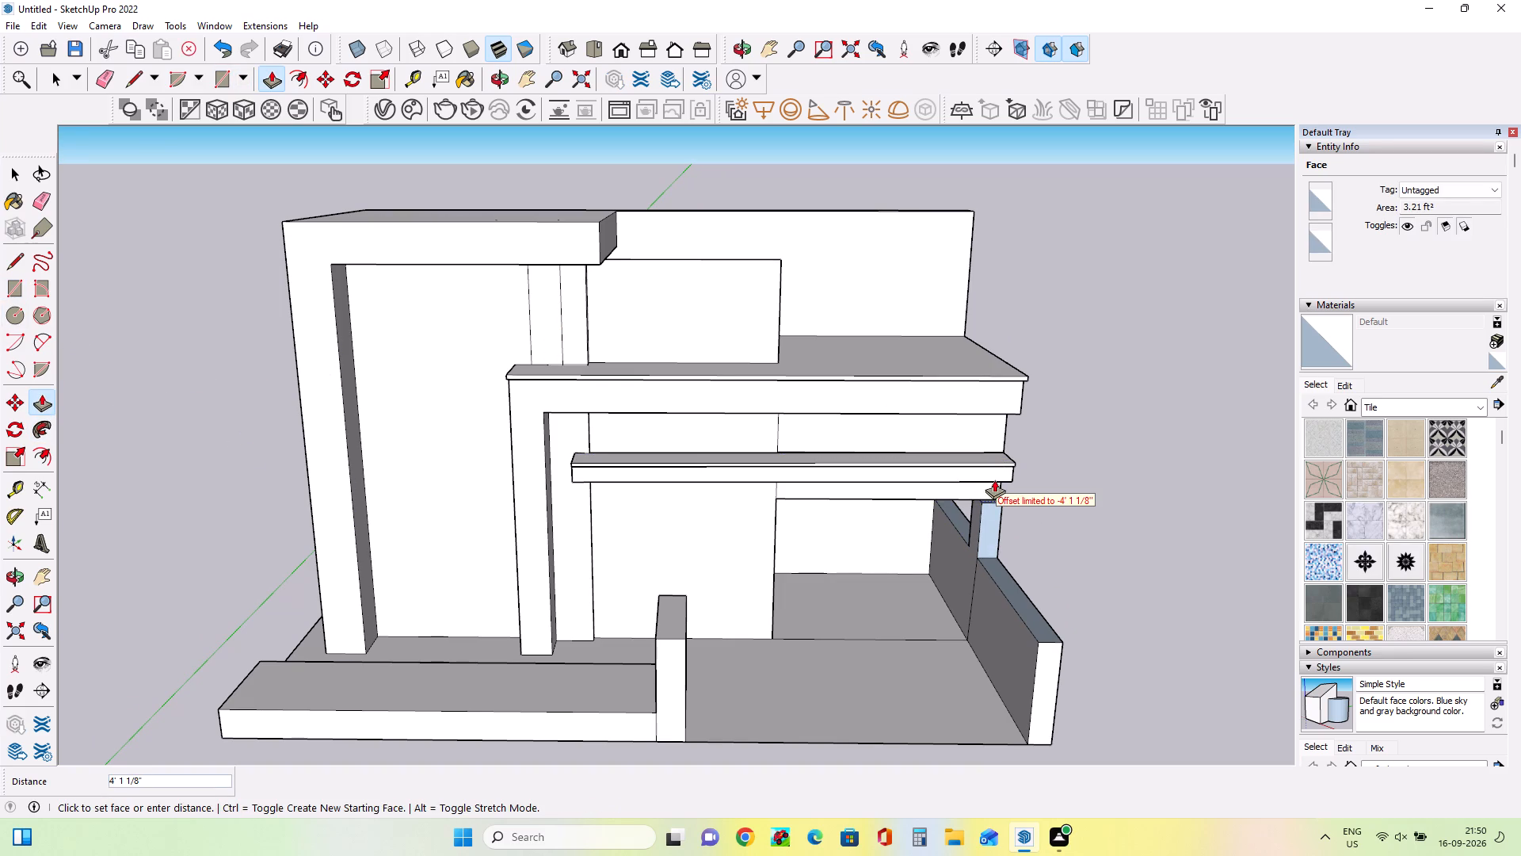
left_click(994, 480)
Push the supporting column's front face back about 7 5/16", and adjust it by a further 1 1/8" under the overhang.
middle_click_drag(1071, 479, 1065, 348)
scroll(1002, 506, "up", 4)
middle_click_drag(1002, 506, 1009, 628)
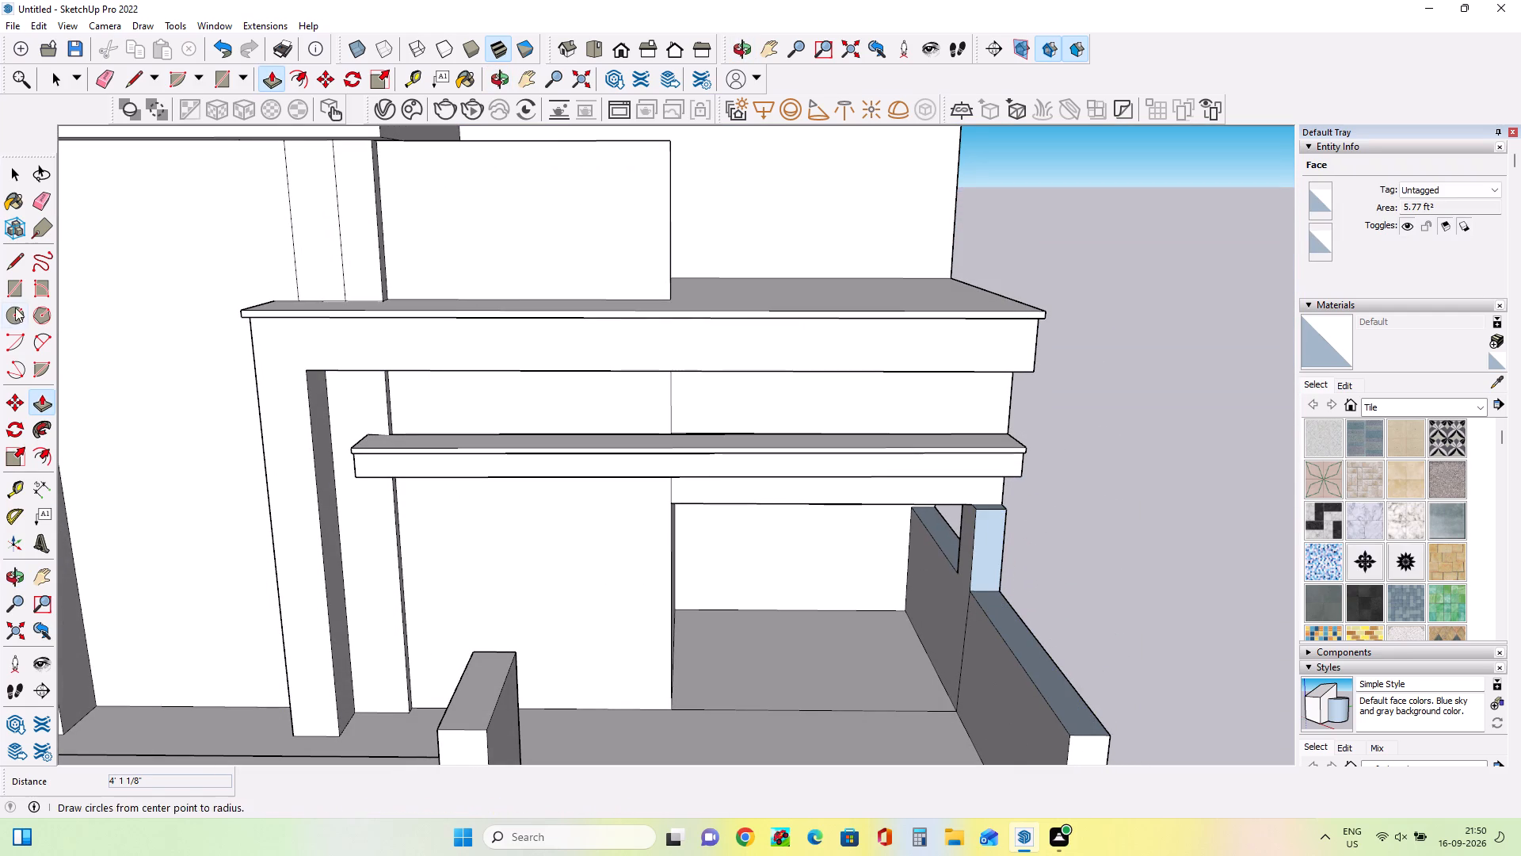
left_click(982, 542)
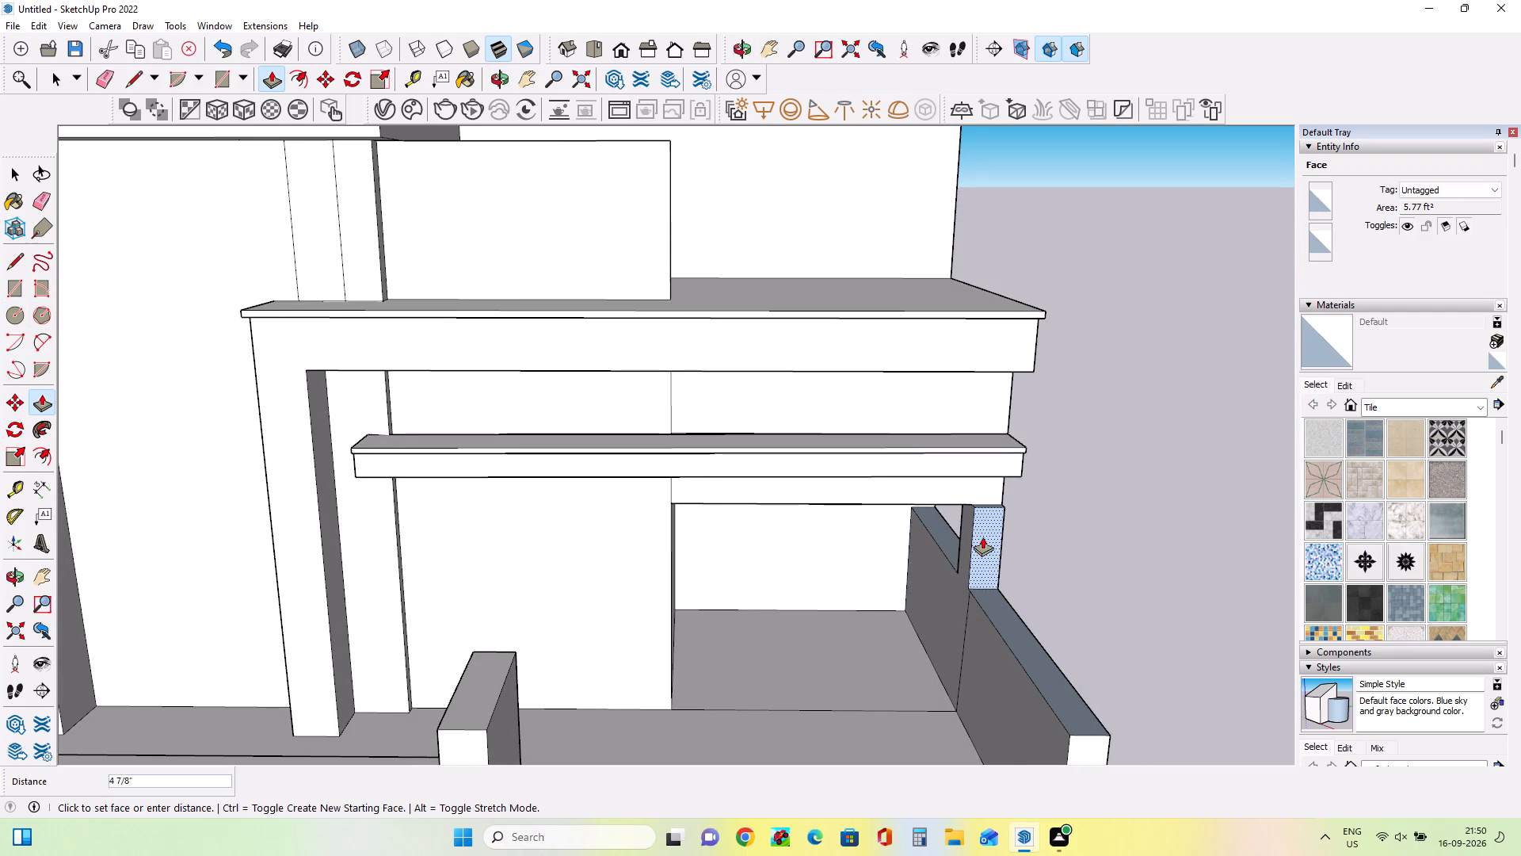
left_click(982, 535)
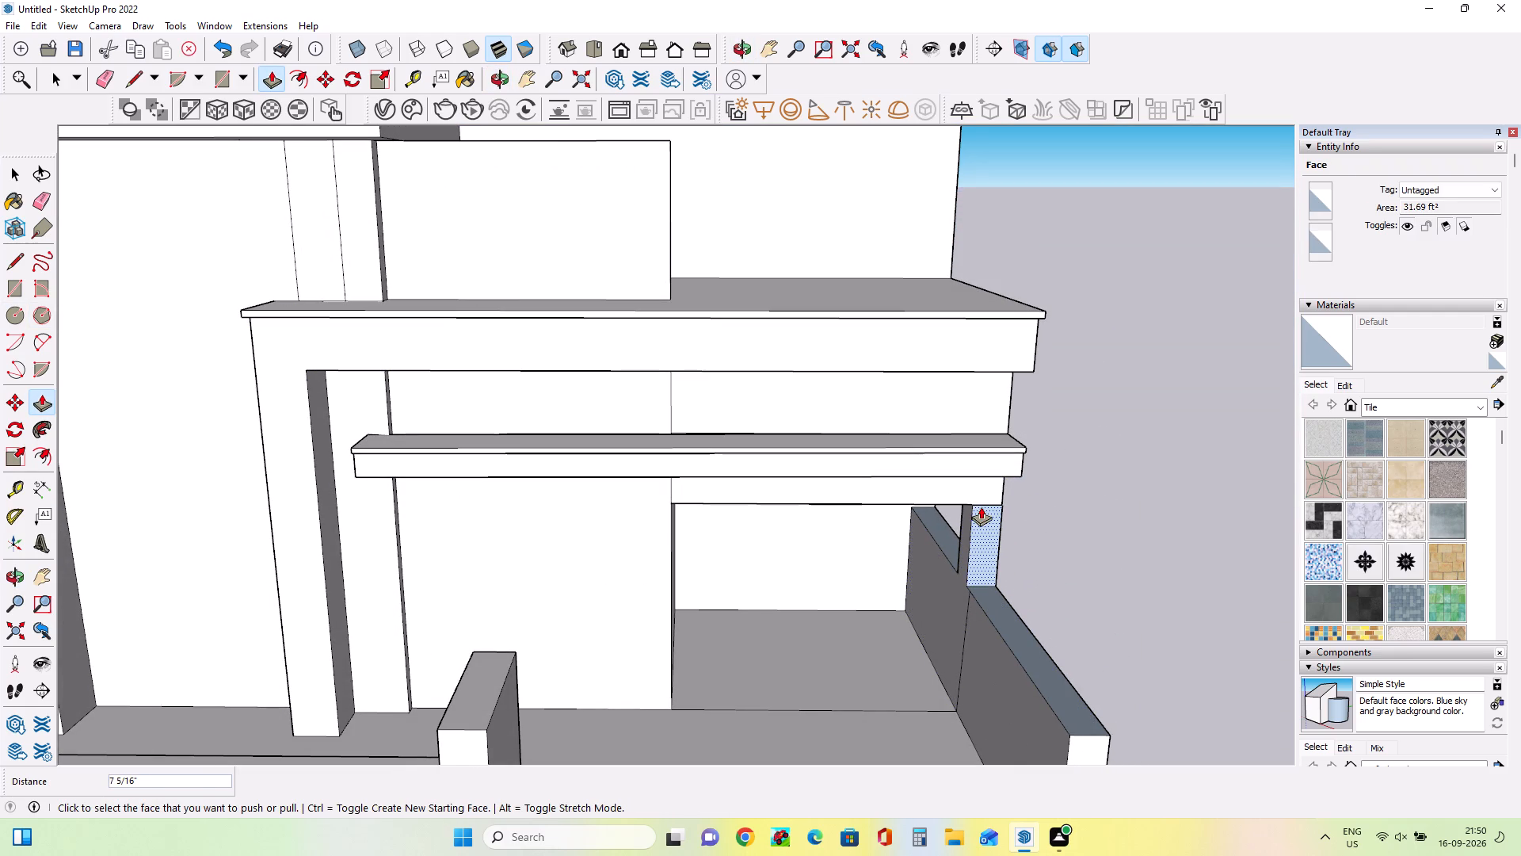
scroll(971, 621, "up", 3)
left_click(987, 508)
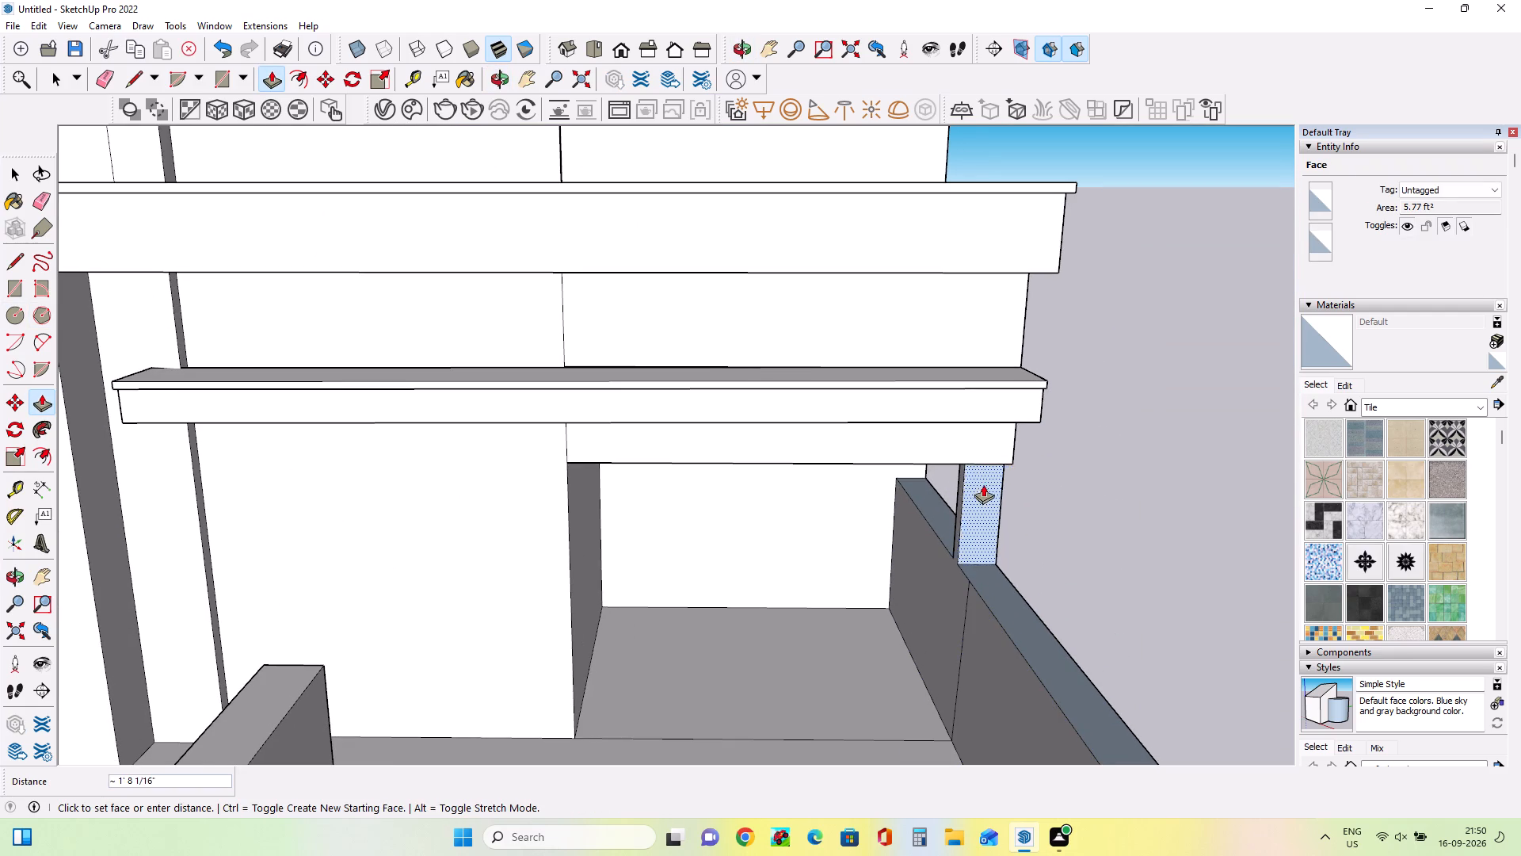
left_click(986, 455)
Lower the top of the side boundary wall's front section, ahead of the supporting column, by about 10".
middle_click_drag(1029, 554, 1047, 617)
scroll(1043, 597, "down", 4)
middle_click_drag(1034, 573, 983, 430)
scroll(985, 487, "down", 6)
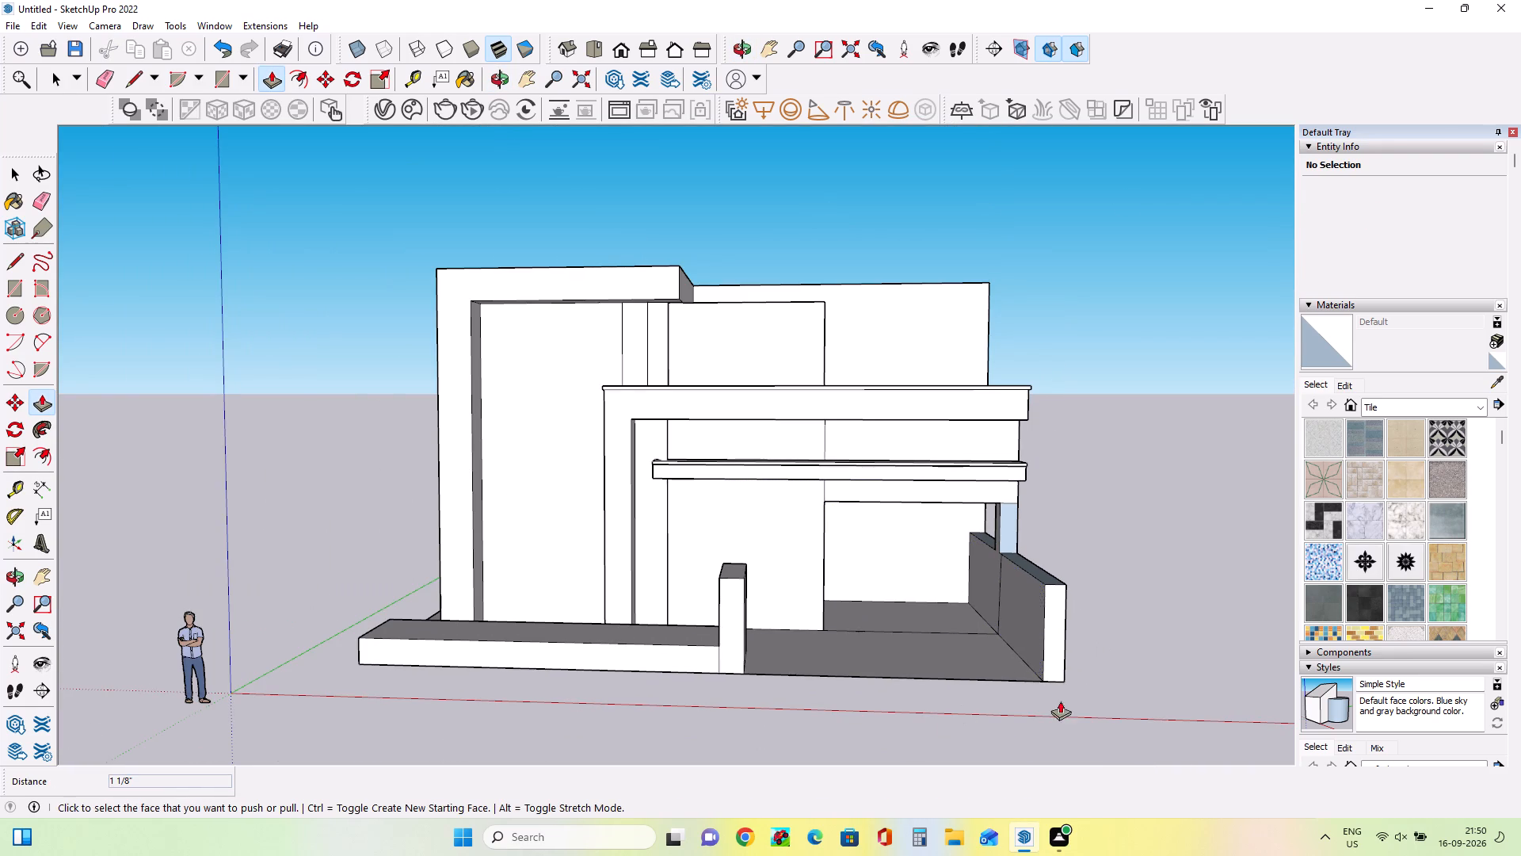
left_click(1053, 575)
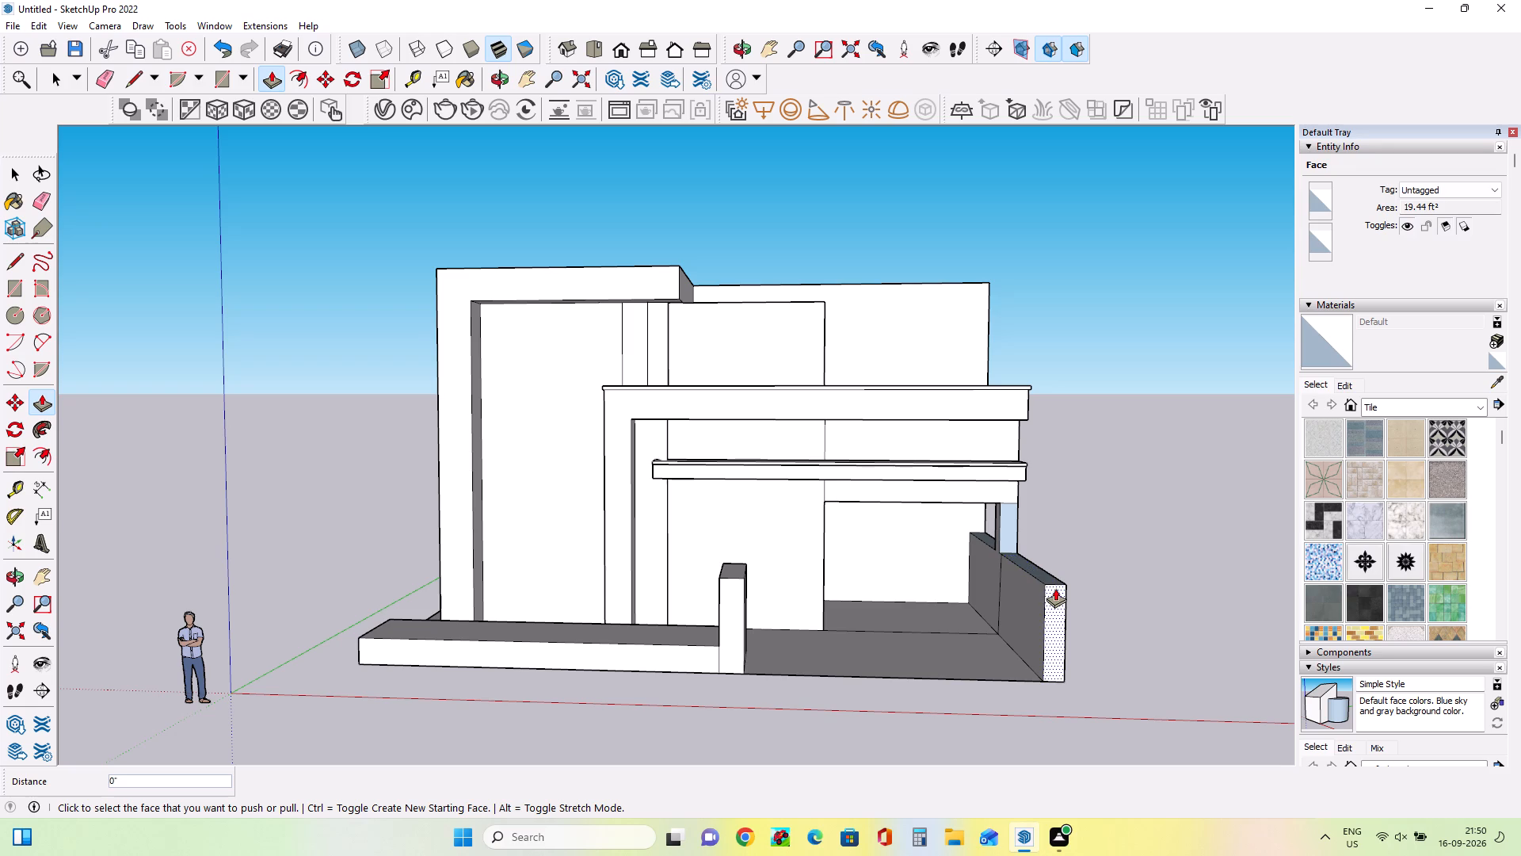
key("Escape")
middle_click_drag(1065, 571, 1079, 642)
left_click(1046, 596)
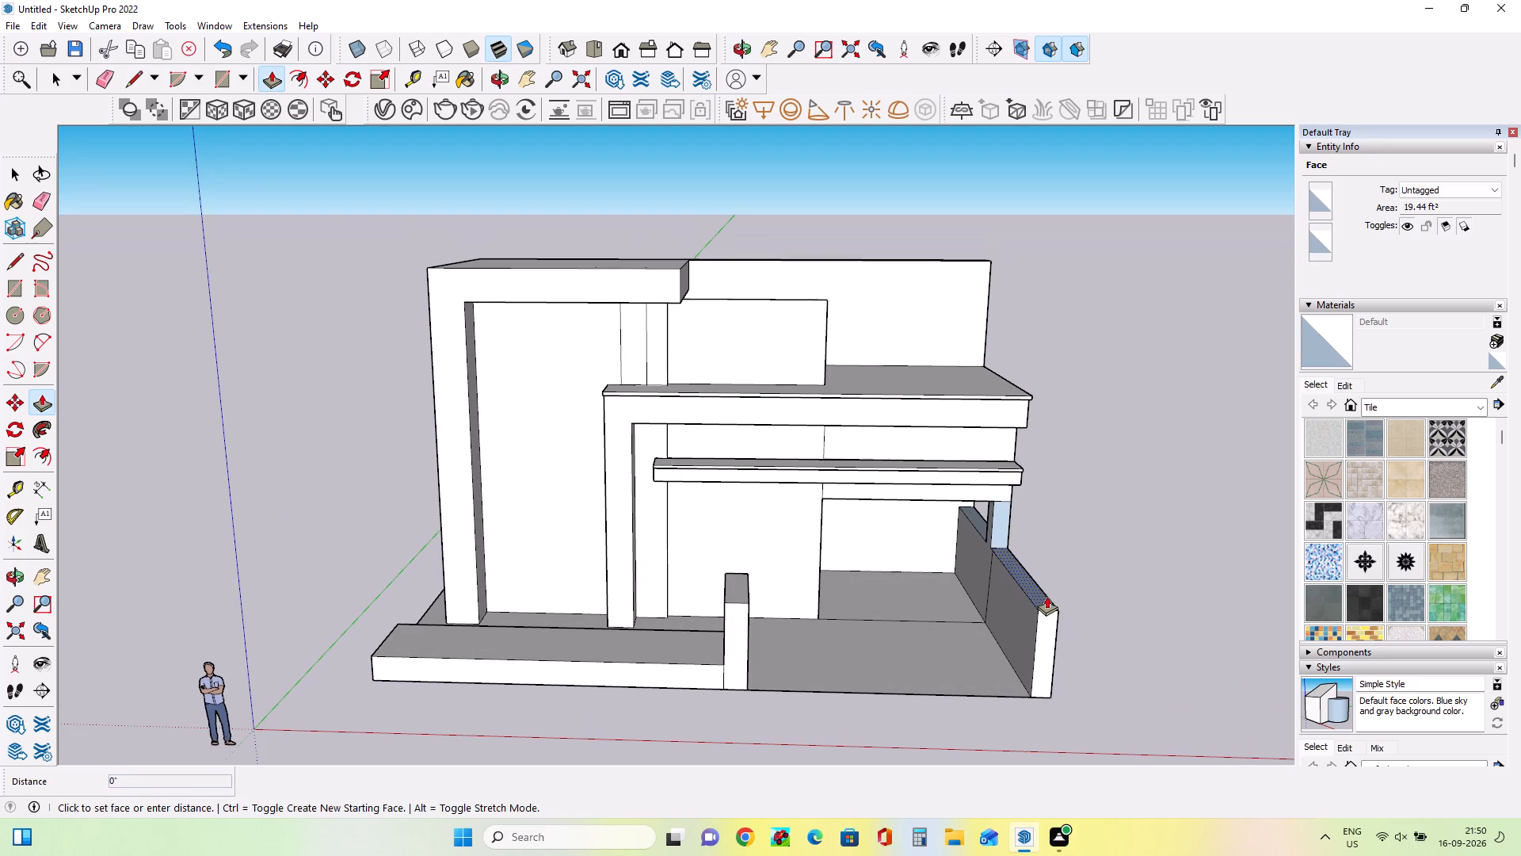
left_click(1043, 606)
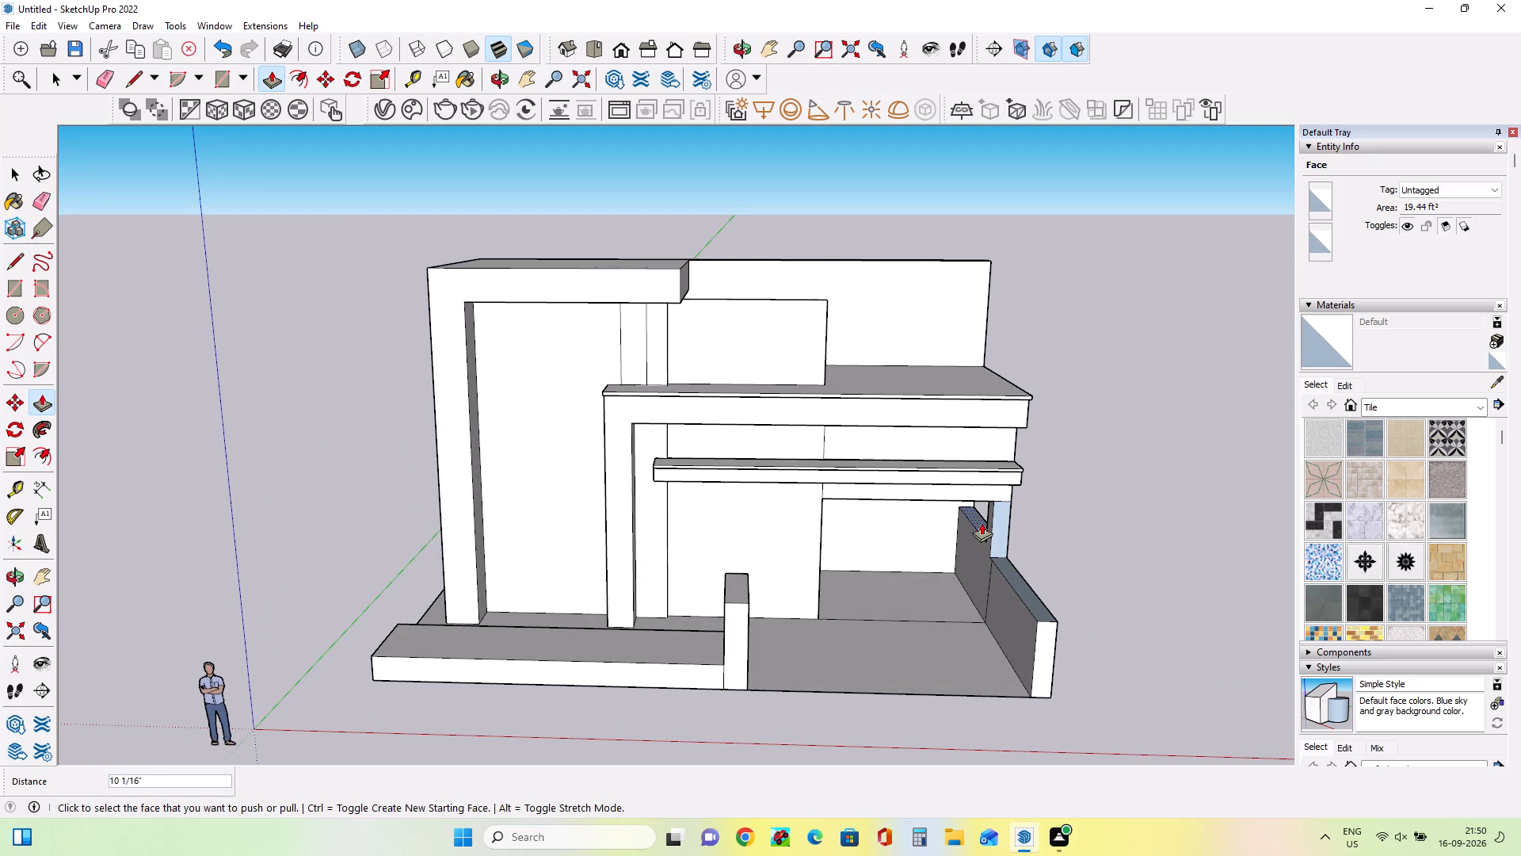
Lower the top of the side boundary wall's rear section, behind the supporting column, level with the front section.
left_click(982, 522)
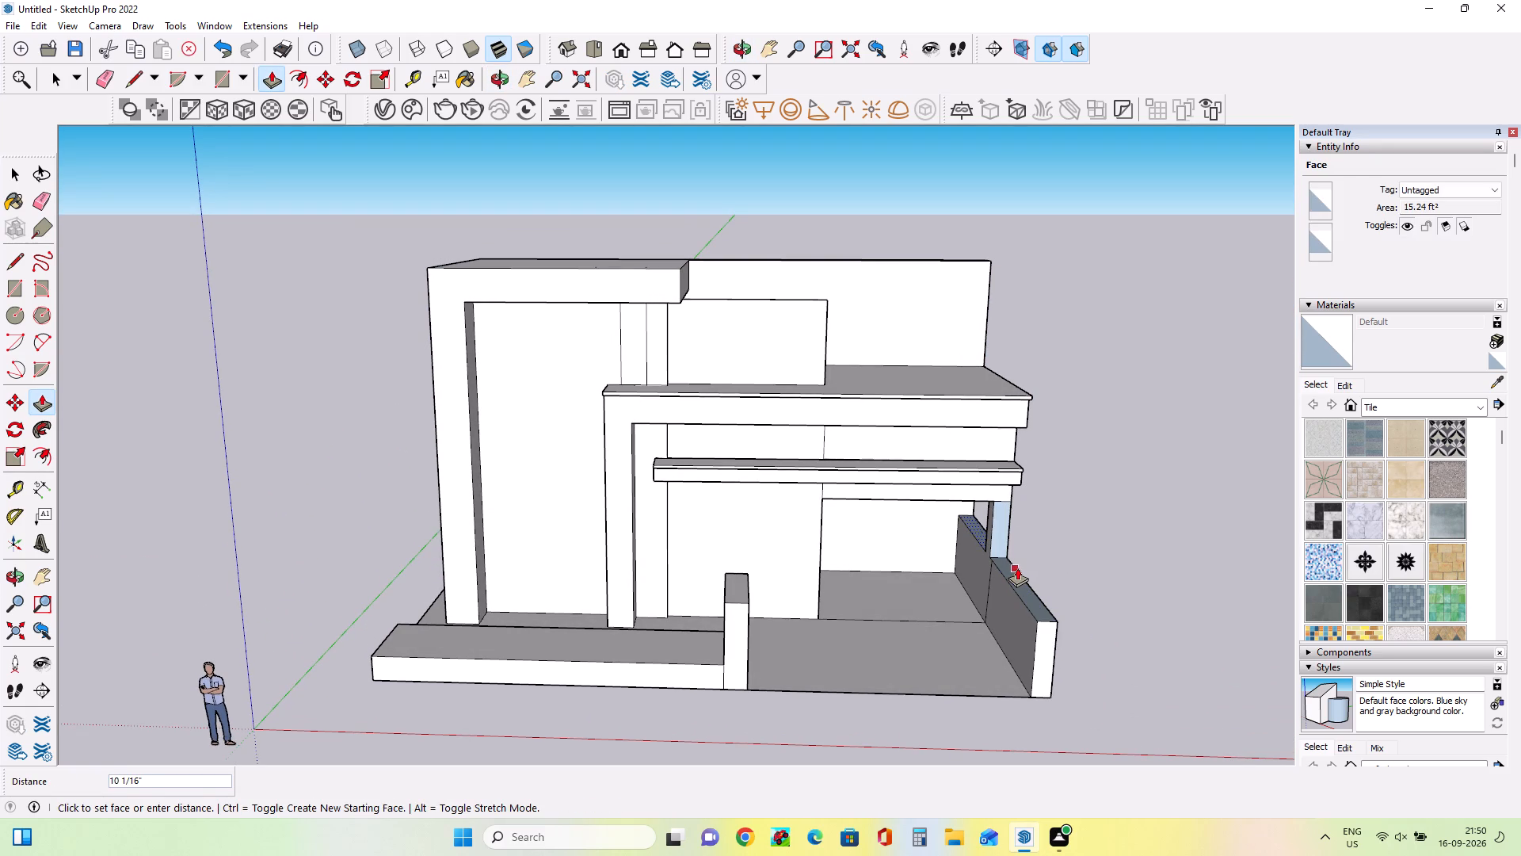
left_click(1017, 567)
Lower the top of the short wall at the end of the low front boundary wall by about 6".
middle_click_drag(989, 606, 1012, 608)
middle_click_drag(1039, 667, 1027, 625)
left_click(749, 570)
left_click(749, 576)
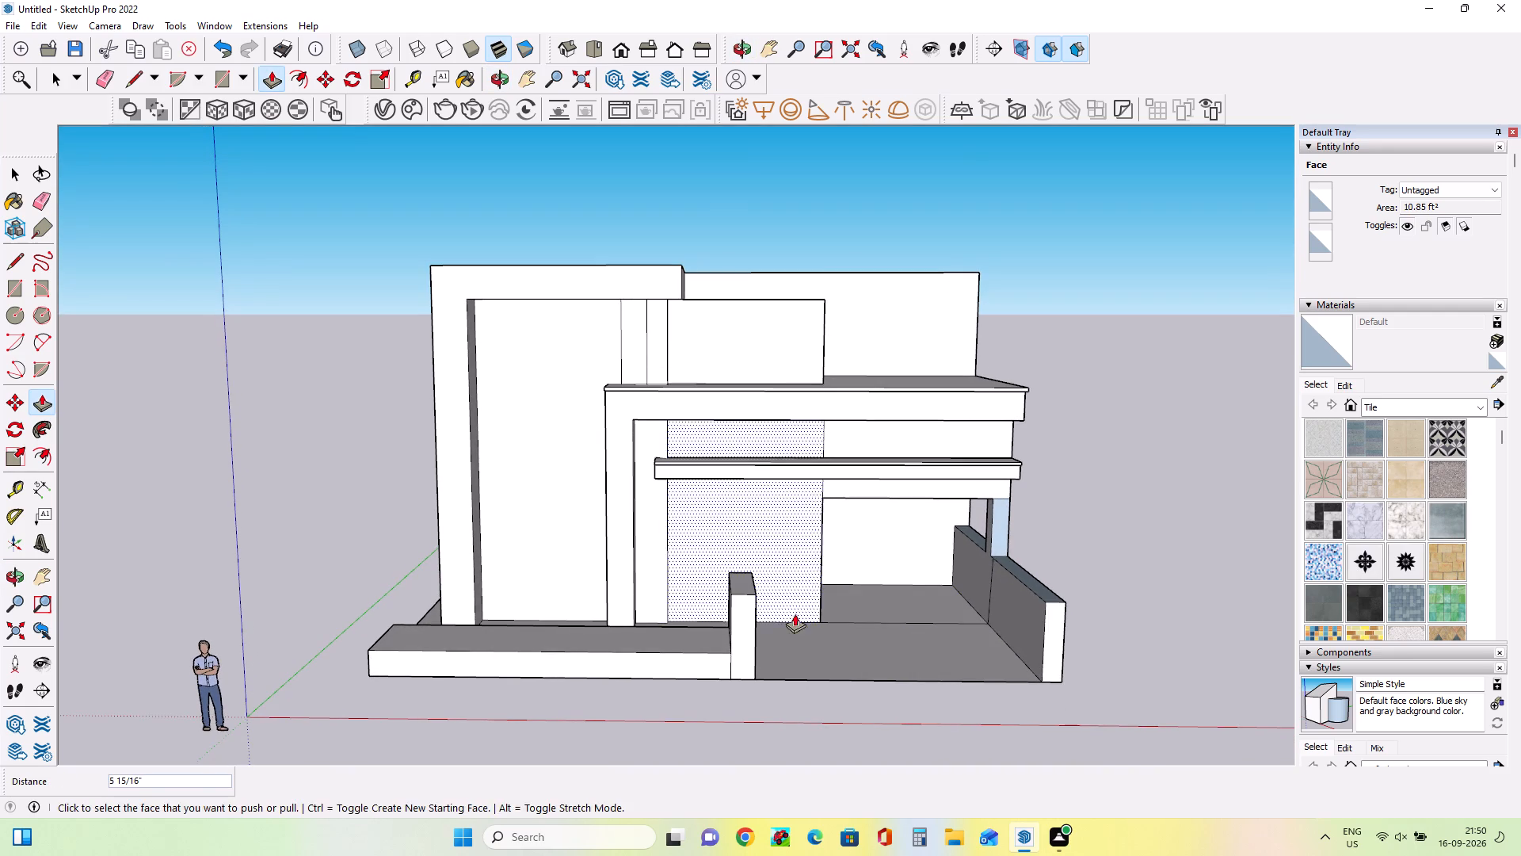
Erase the leftover line across the side area's floor and the vertical line on the side boundary wall's inner face.
middle_click_drag(917, 659, 889, 605)
middle_click_drag(1022, 662, 1050, 733)
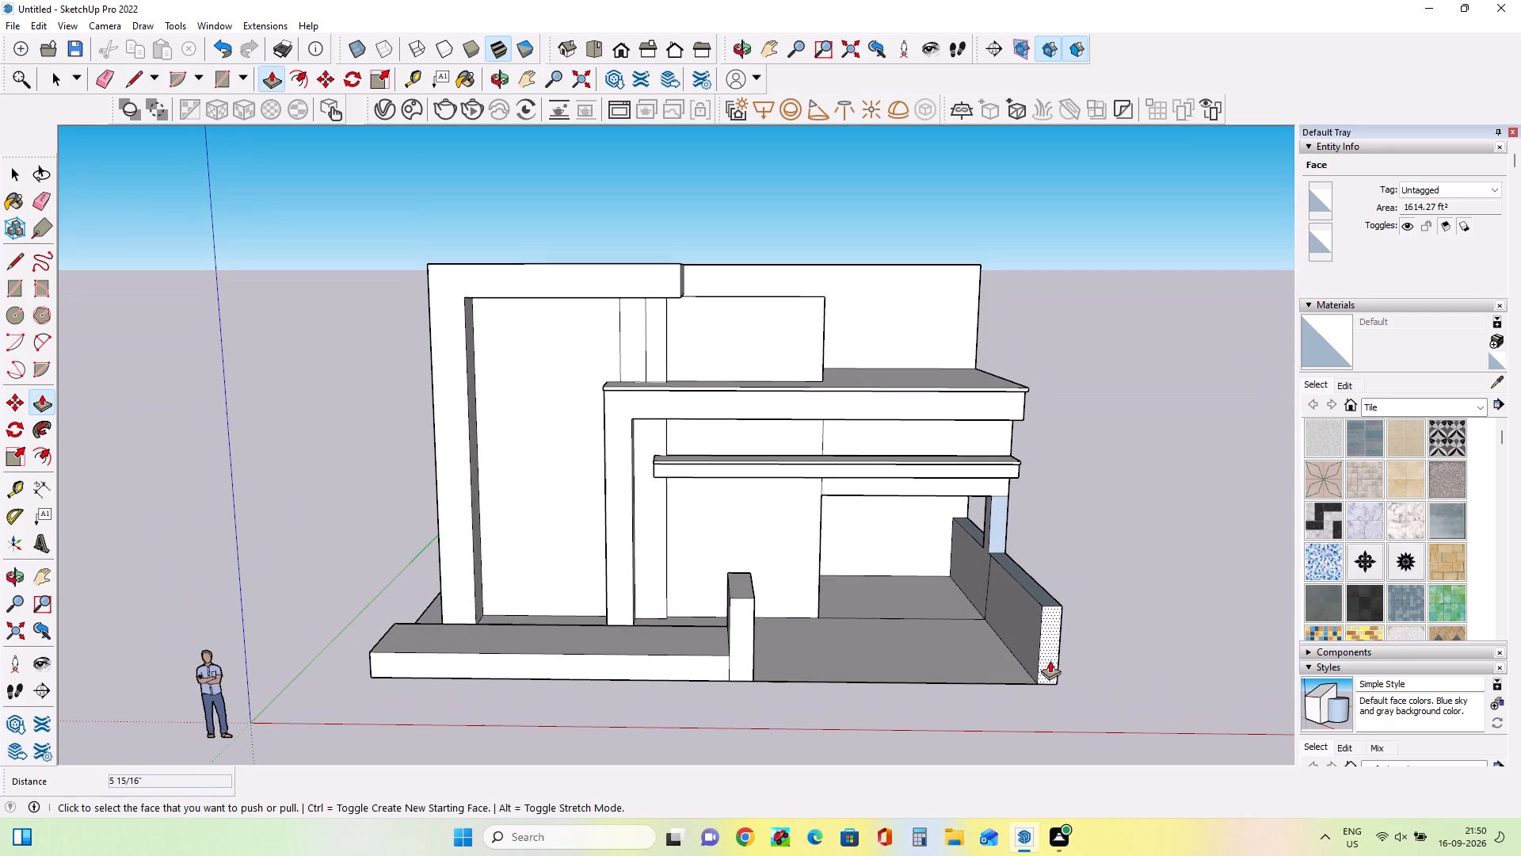
left_click(38, 200)
left_click(913, 620)
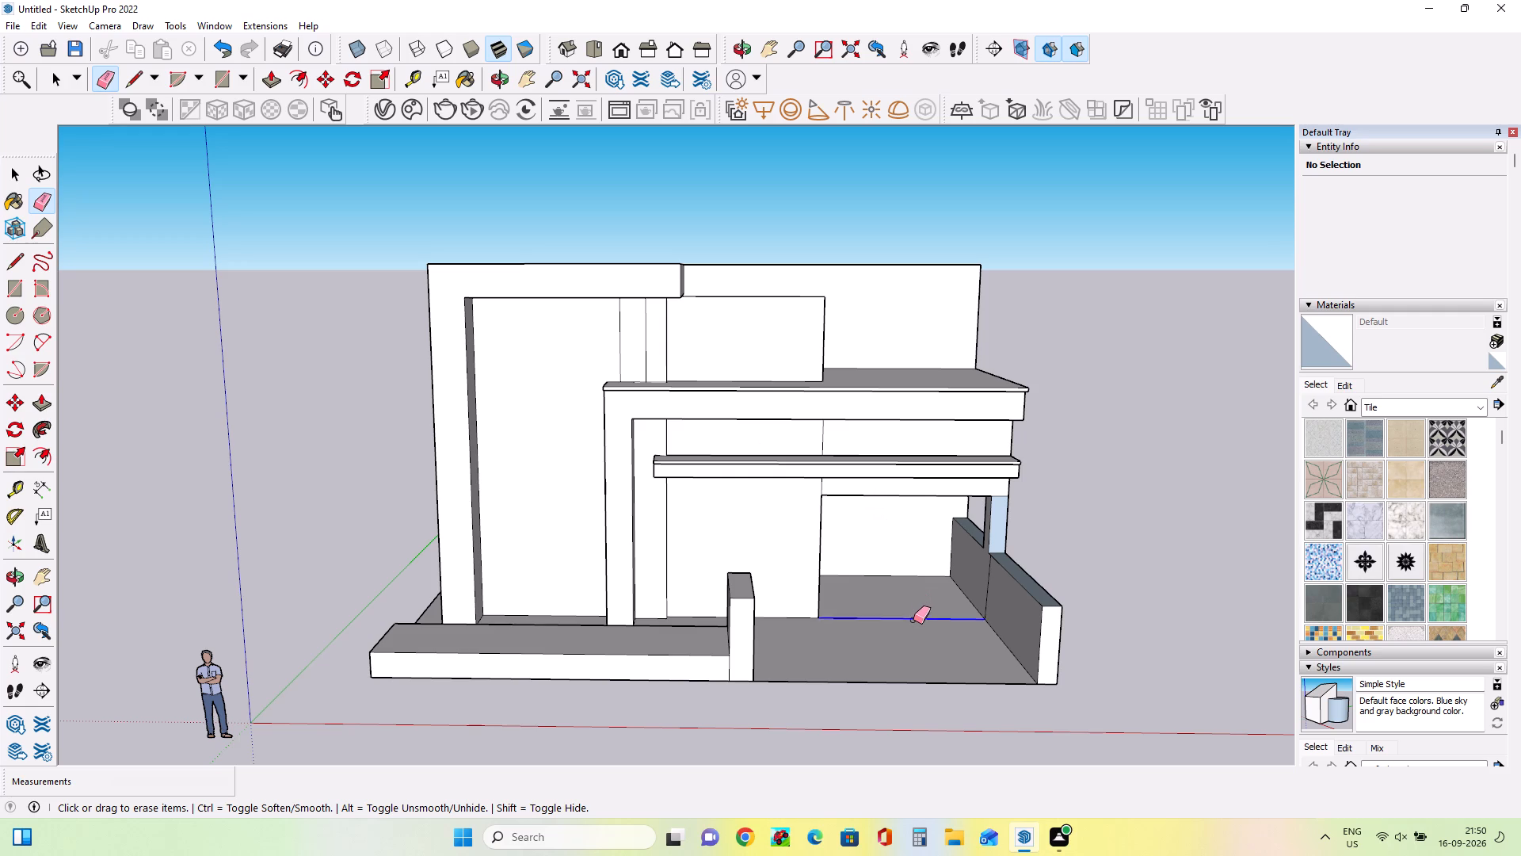
left_click(989, 590)
Erase the edge between the supporting column and the beam above it so their front faces merge.
middle_click_drag(1025, 563, 1031, 613)
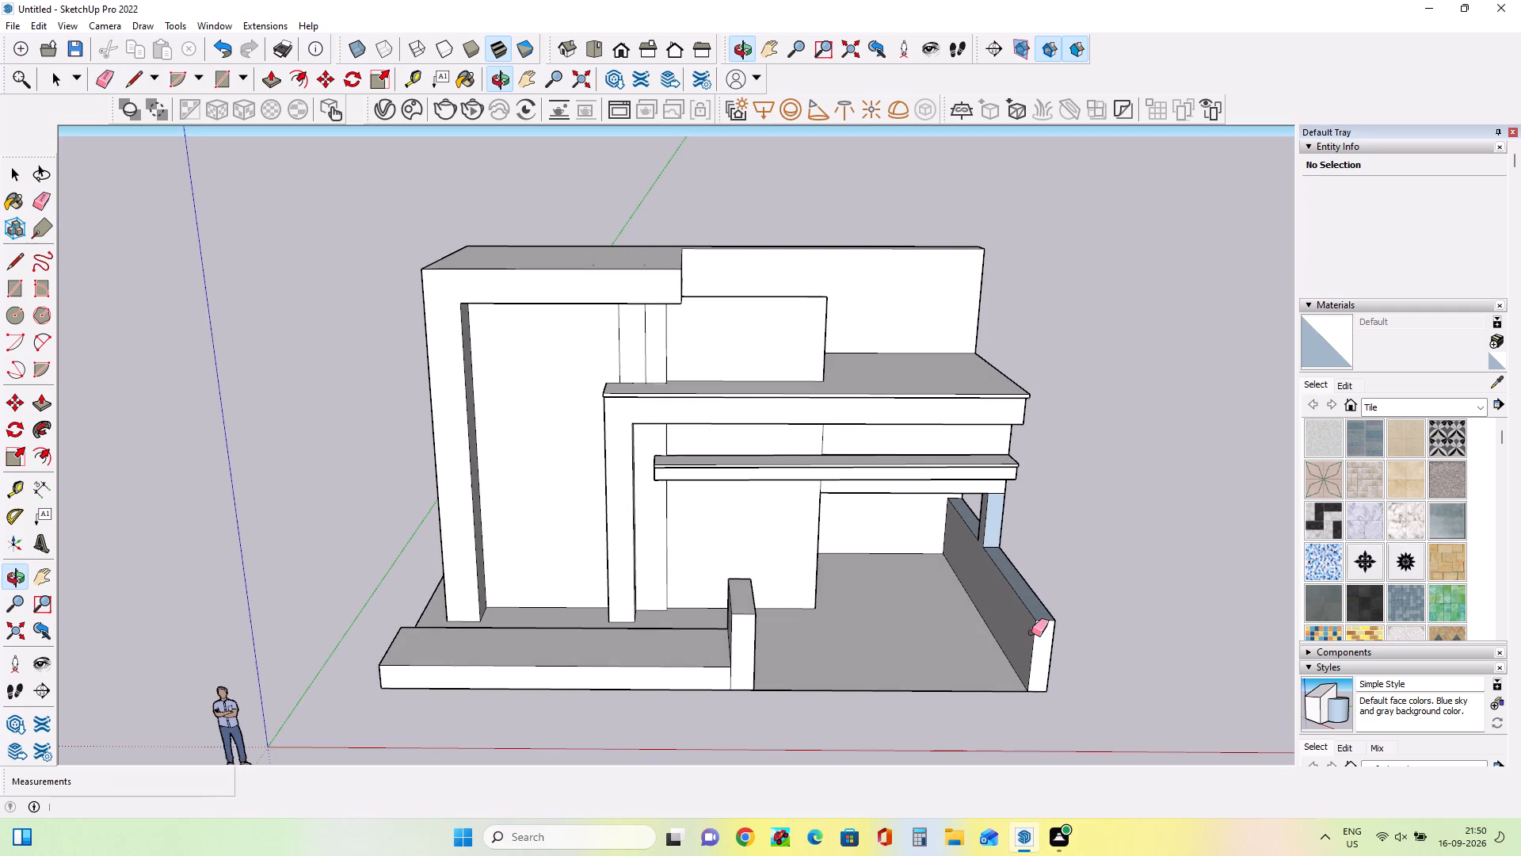
middle_click_drag(1029, 707, 960, 663)
middle_click_drag(775, 632, 688, 774)
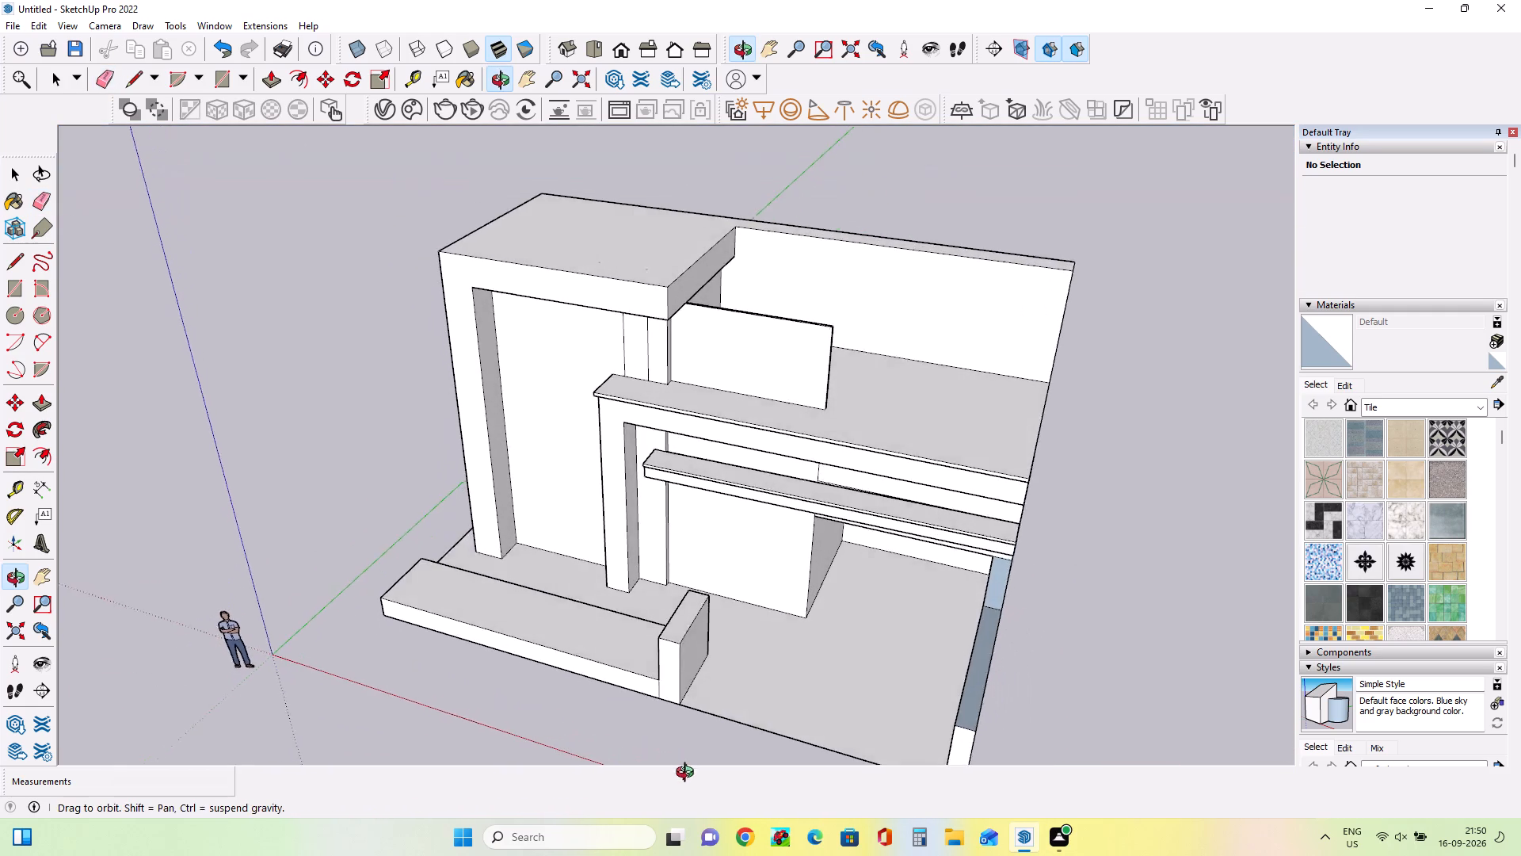
middle_click_drag(688, 774, 687, 781)
middle_click_drag(821, 718, 1044, 667)
middle_click_drag(1049, 643, 935, 500)
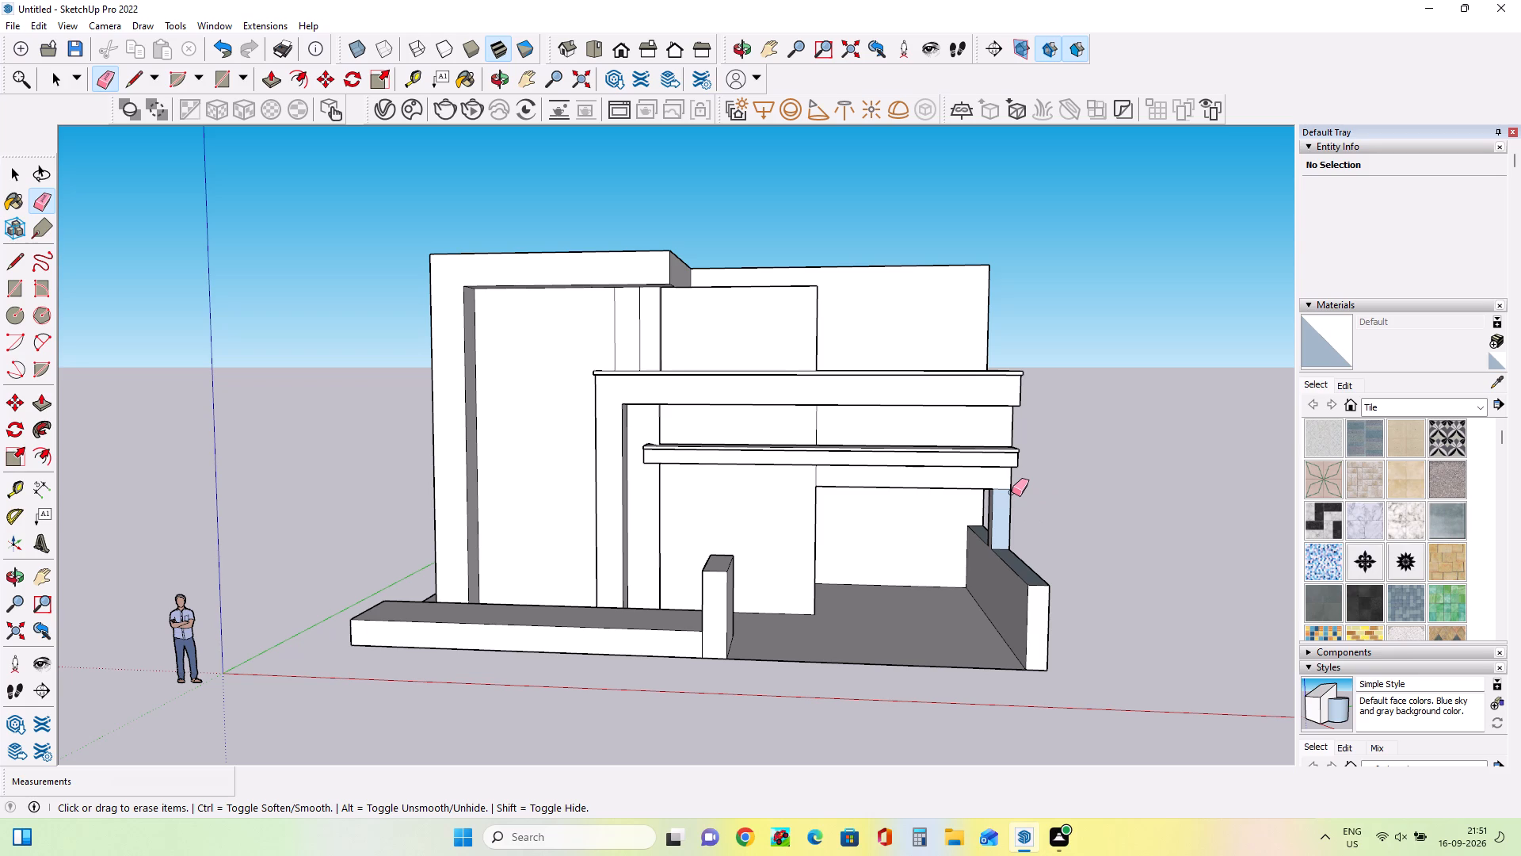
left_click(1007, 490)
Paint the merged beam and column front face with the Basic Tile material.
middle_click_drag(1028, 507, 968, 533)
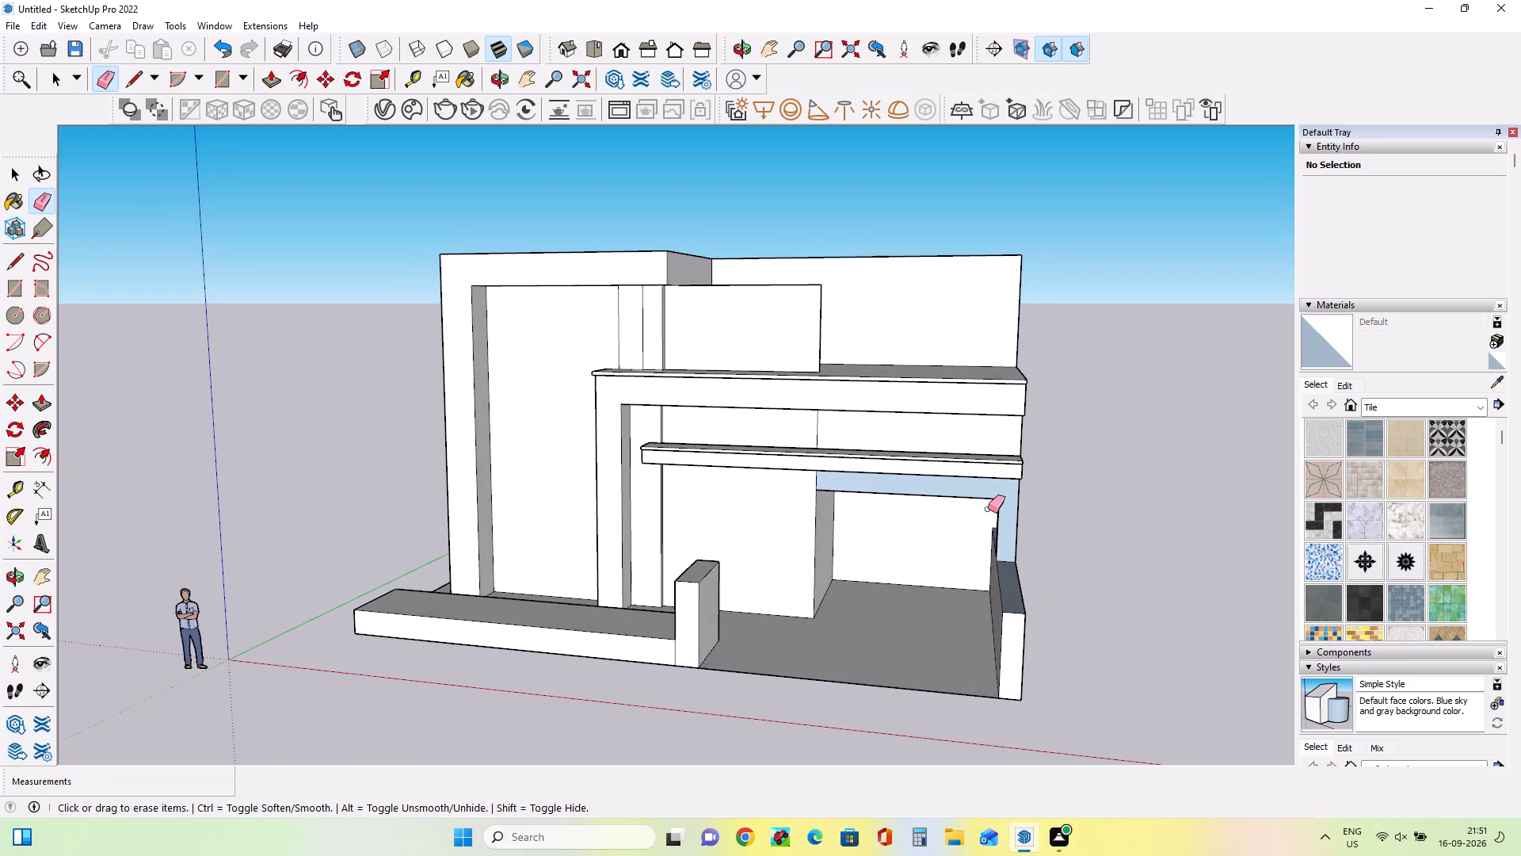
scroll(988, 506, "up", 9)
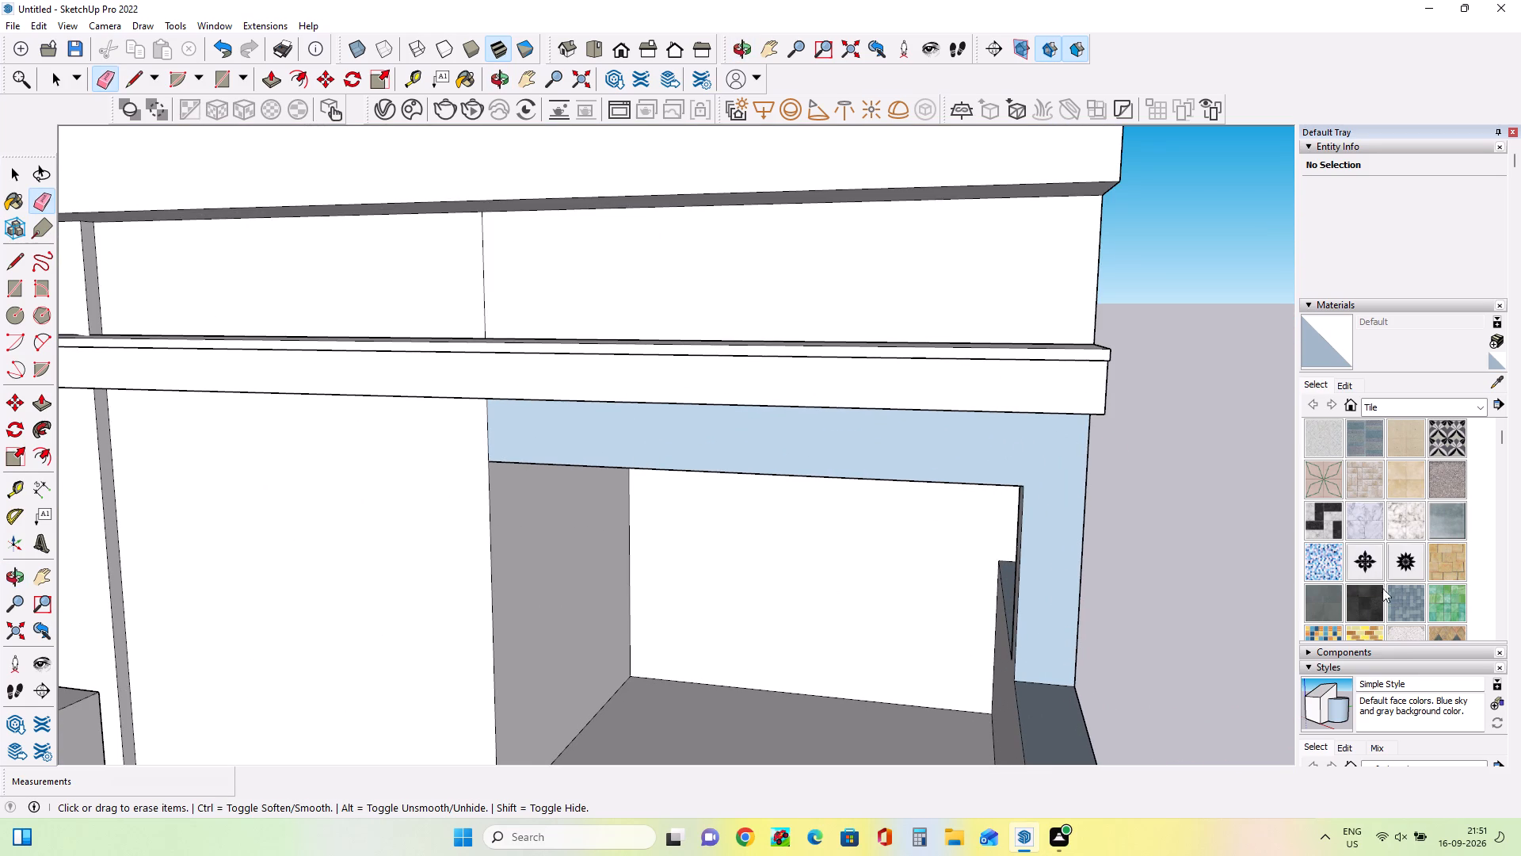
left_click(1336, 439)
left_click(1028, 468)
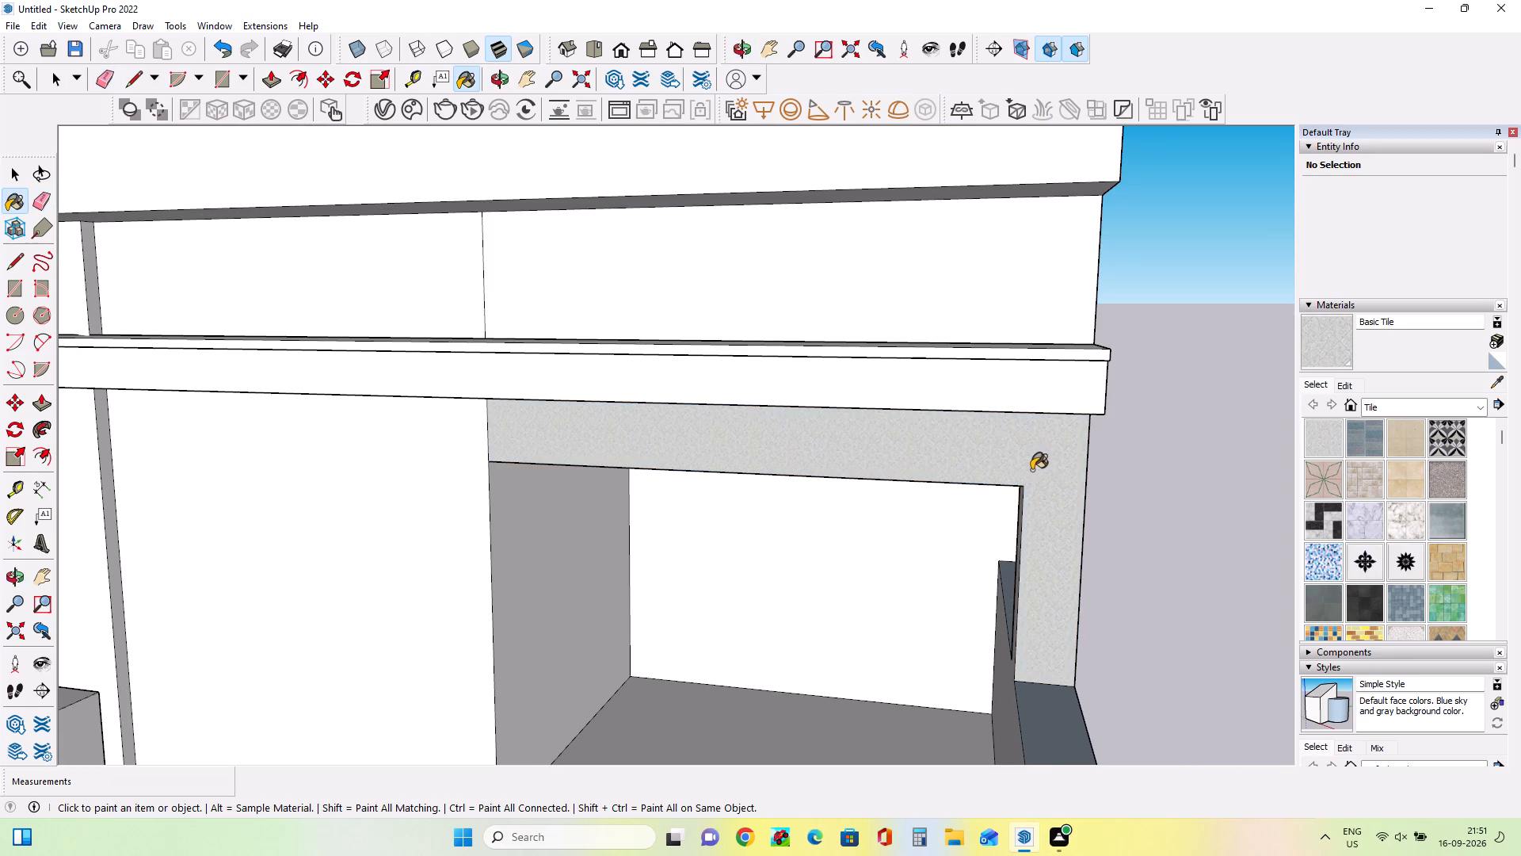
Erase the vertical seams below and above the lower canopy to join the beam and column face with the adjoining facade wall.
scroll(1020, 497, "down", 3)
middle_click_drag(1031, 517, 1137, 520)
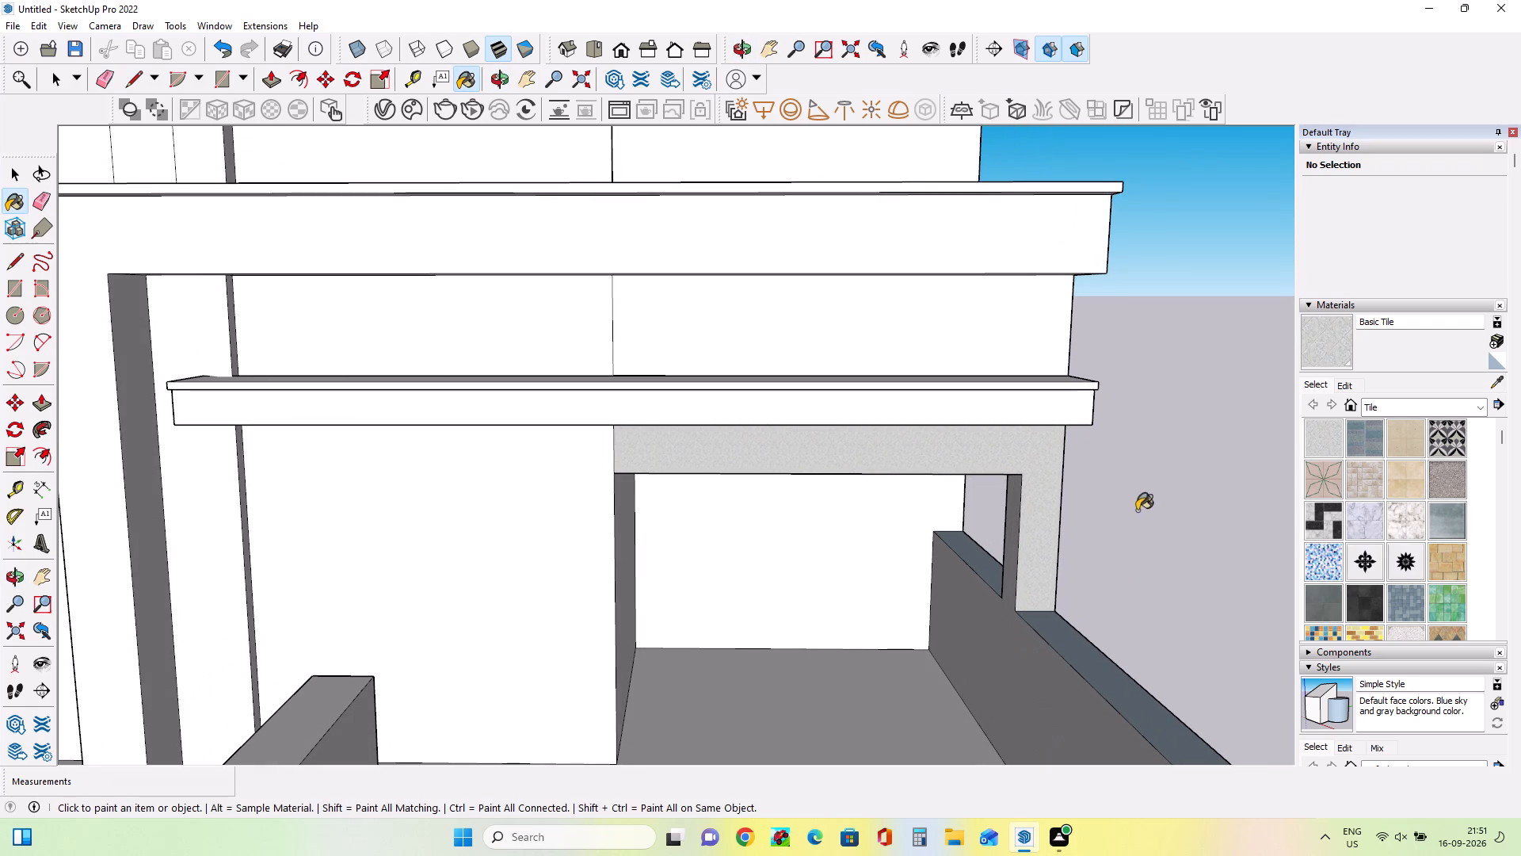
left_click(48, 212)
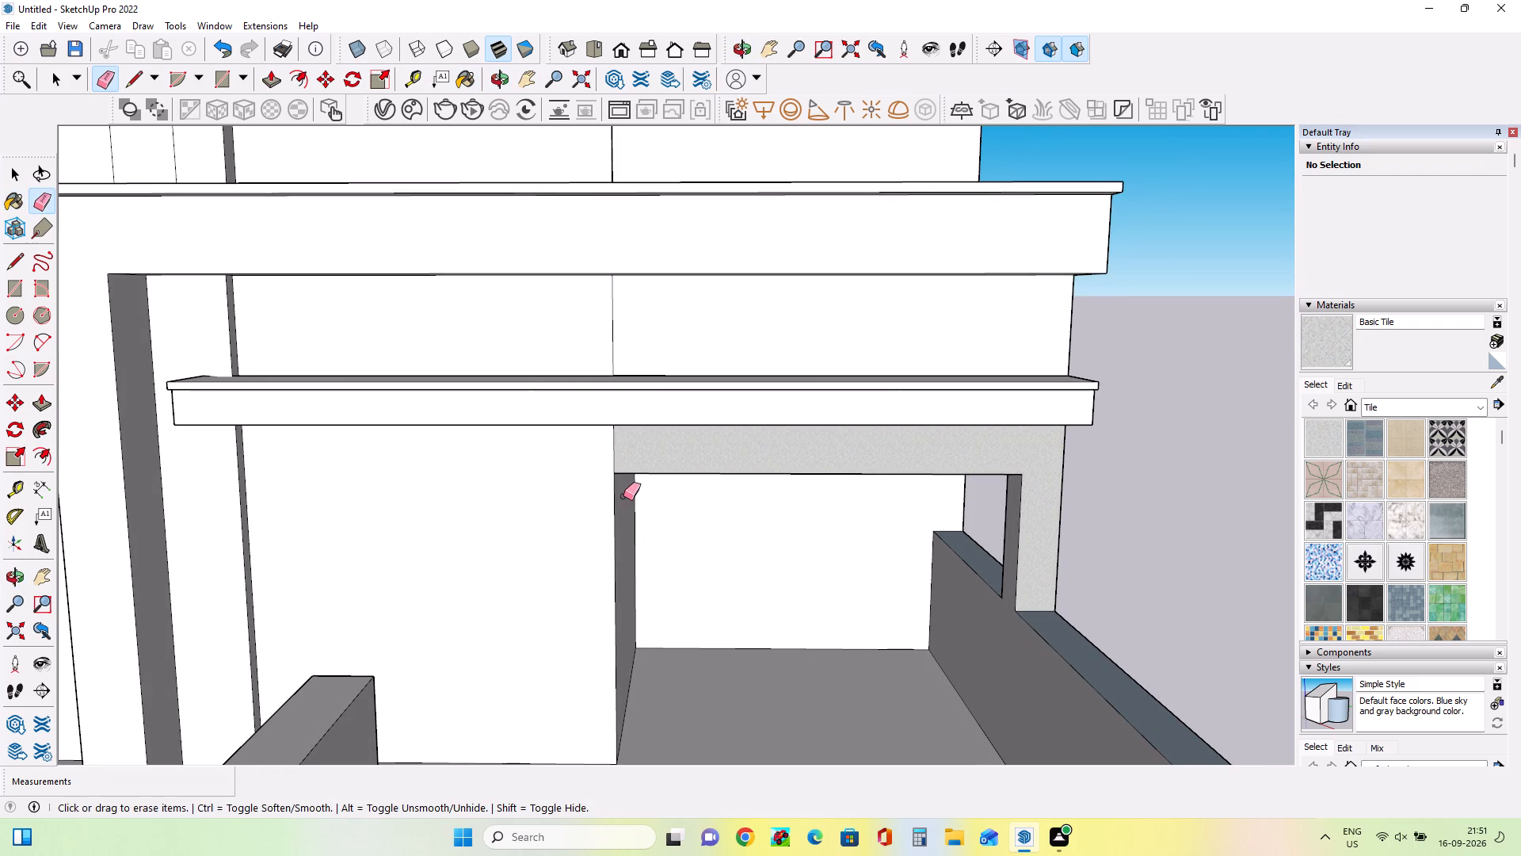
left_click(614, 464)
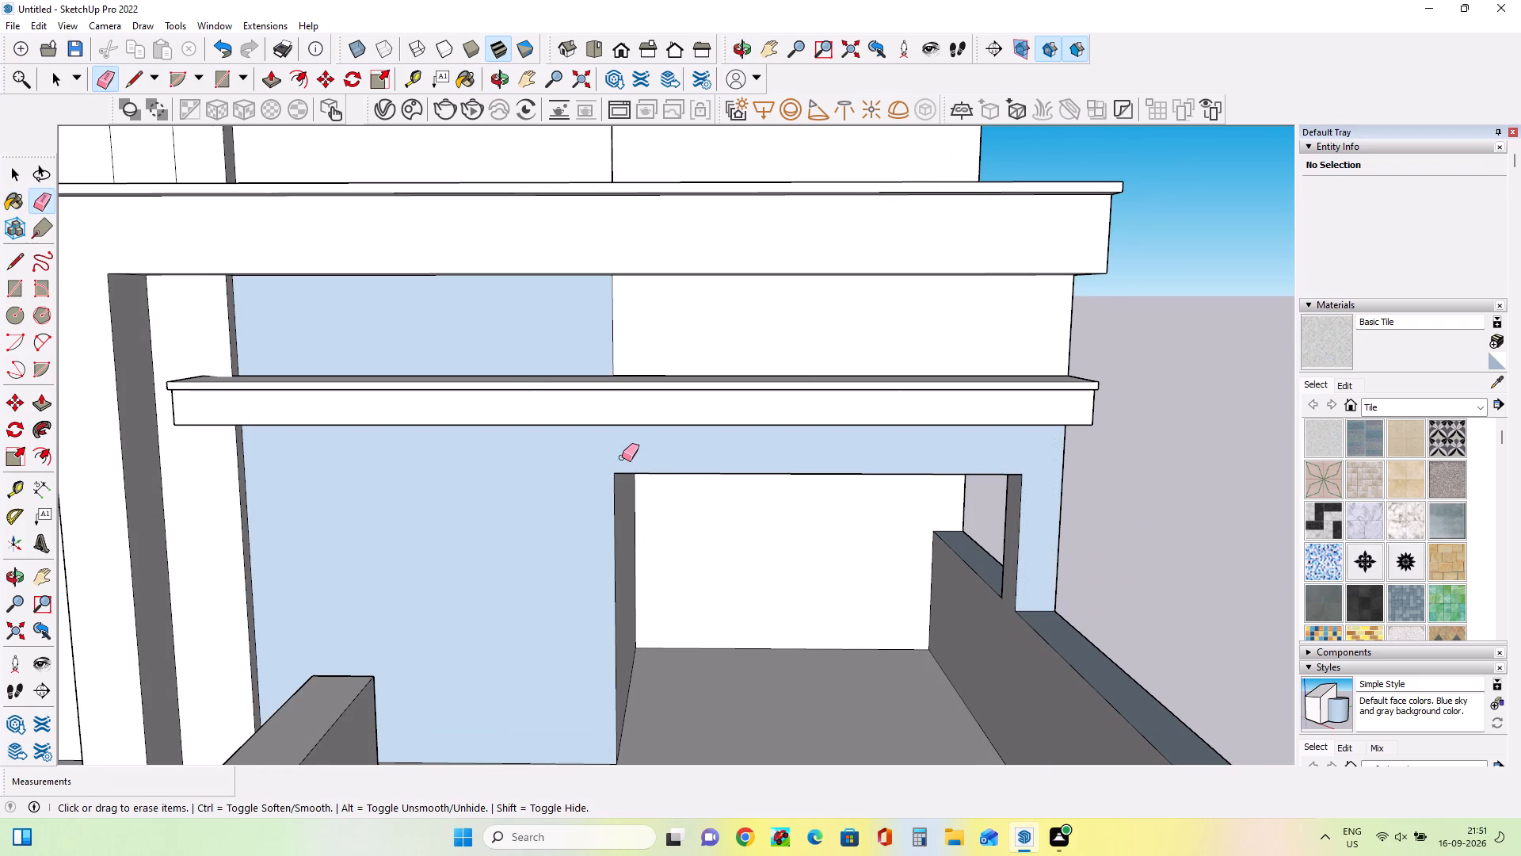
scroll(622, 457, "down", 8)
left_click(617, 400)
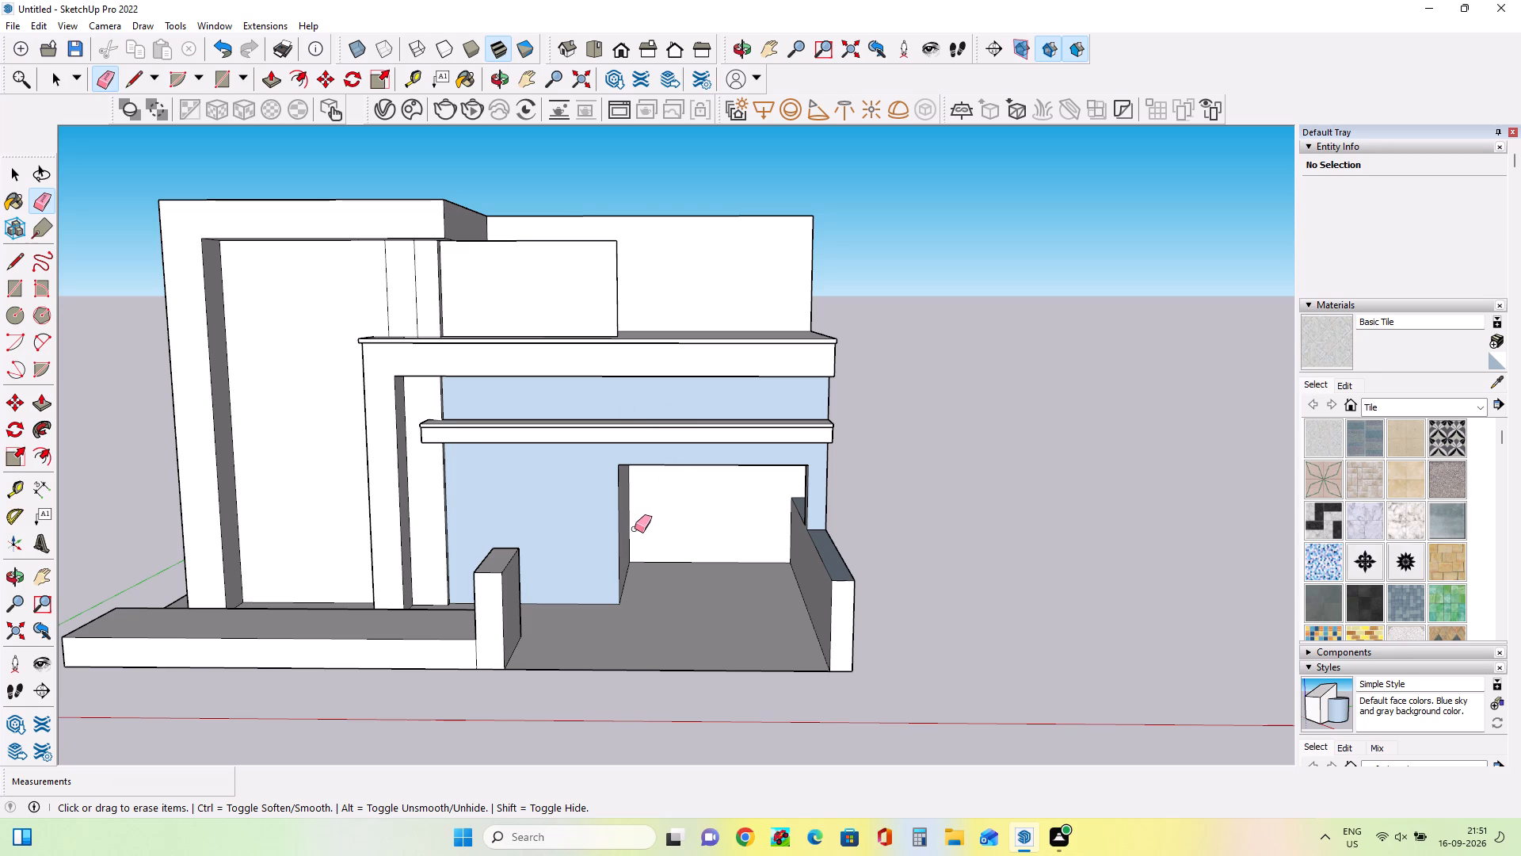
Examine the merged facade and recessed side area from below, above and the front.
middle_click_drag(800, 660, 712, 262)
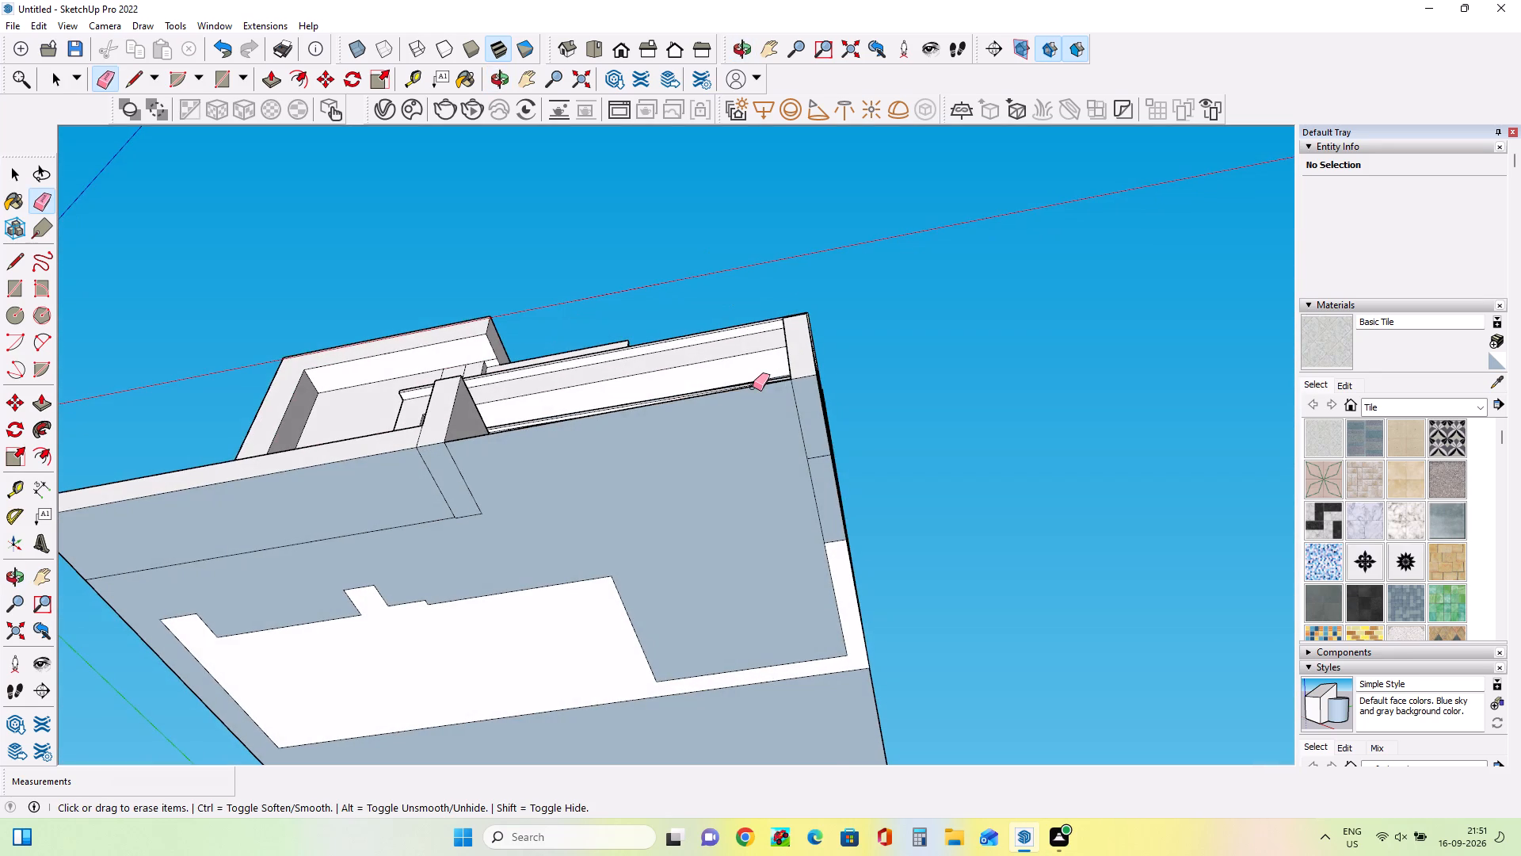
middle_click_drag(756, 394, 829, 855)
middle_click_drag(673, 504, 745, 638)
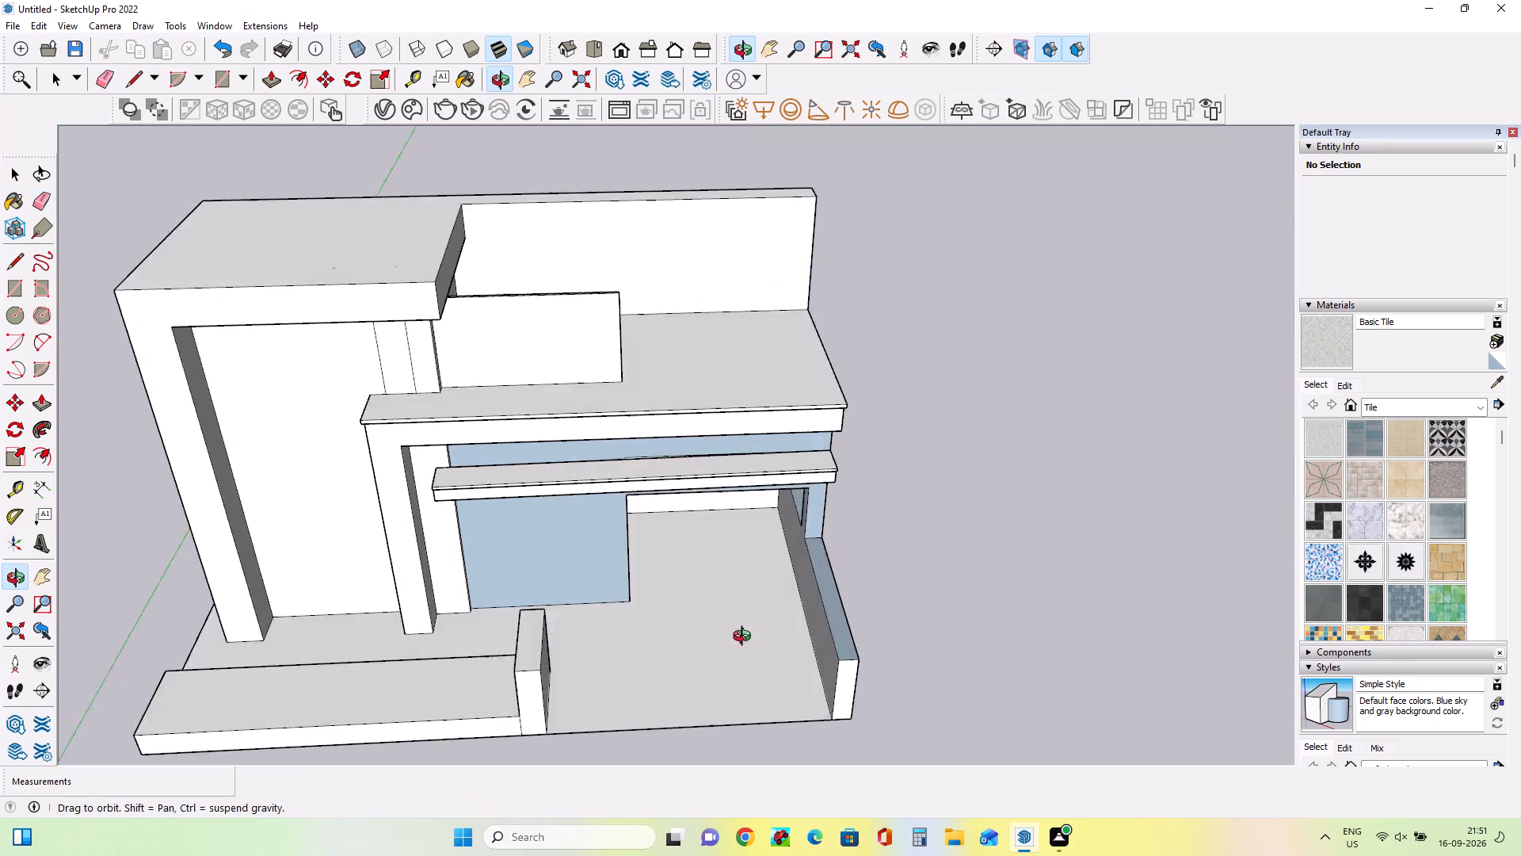
middle_click_drag(745, 638, 801, 587)
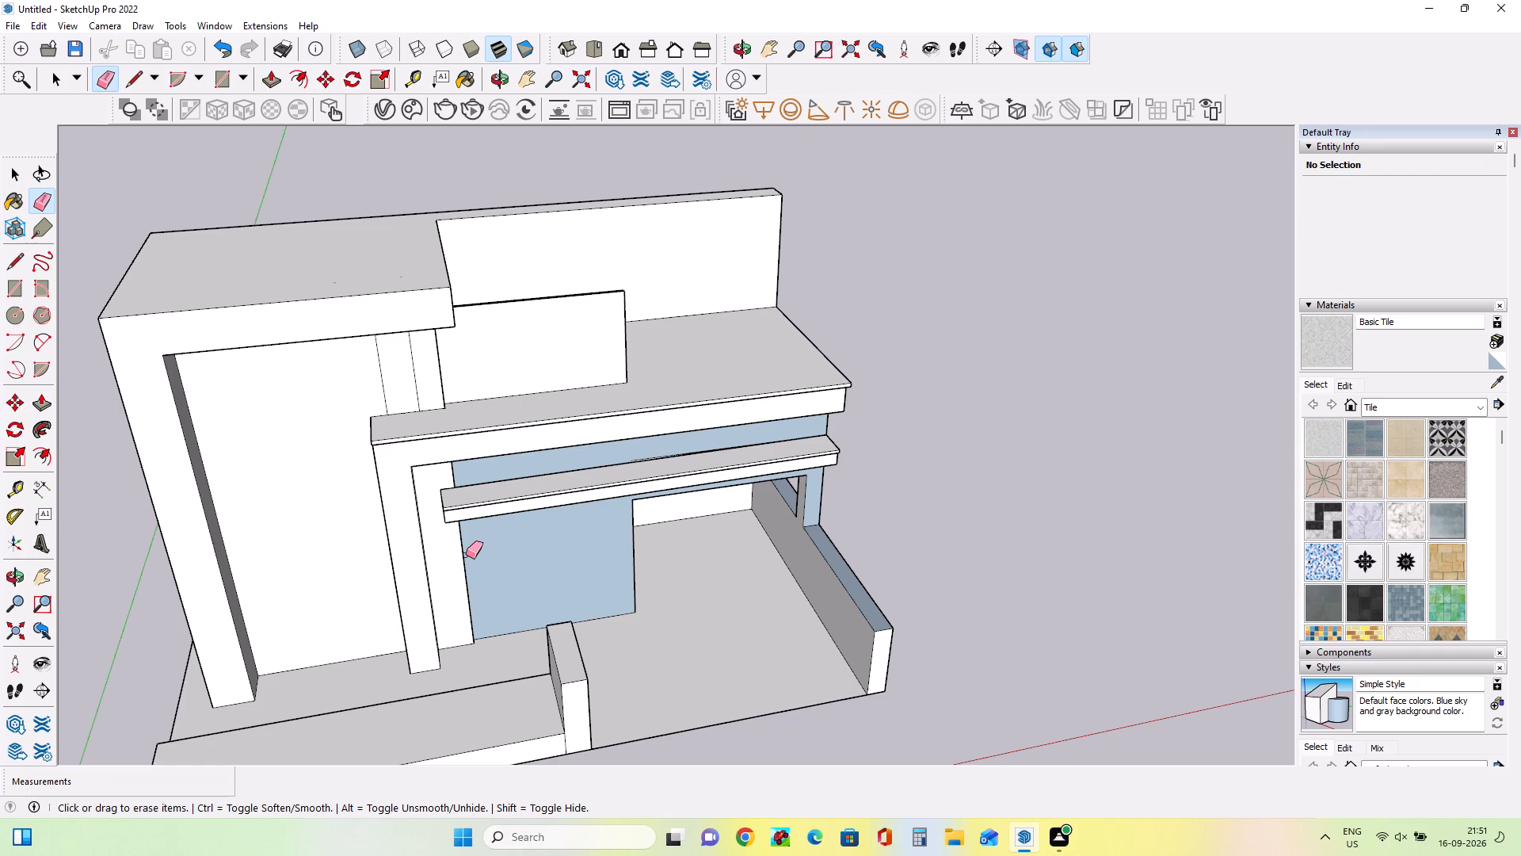
middle_click_drag(450, 574, 401, 480)
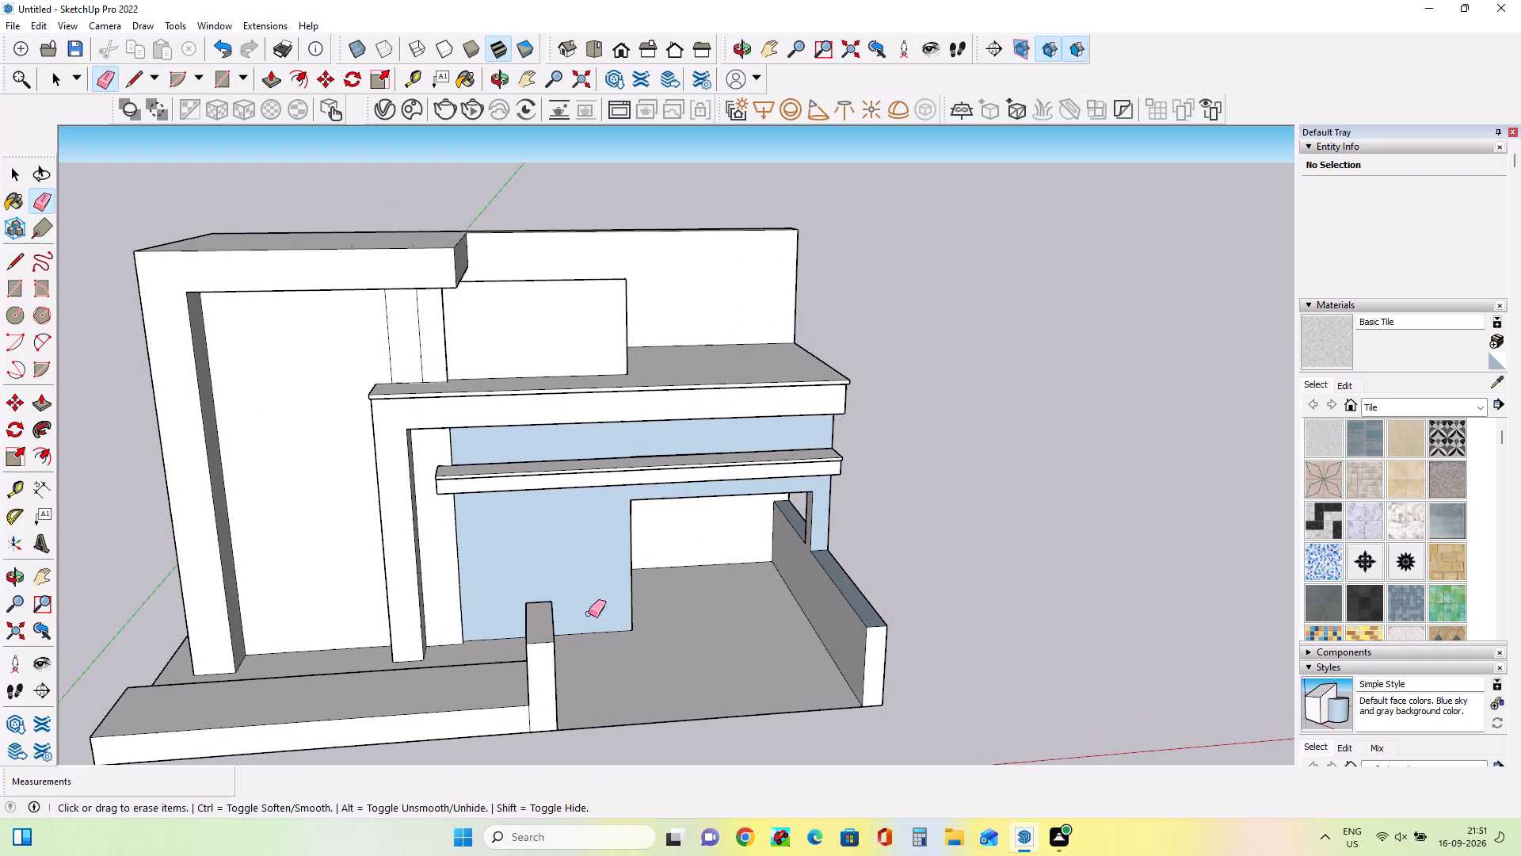
middle_click_drag(591, 535, 578, 527)
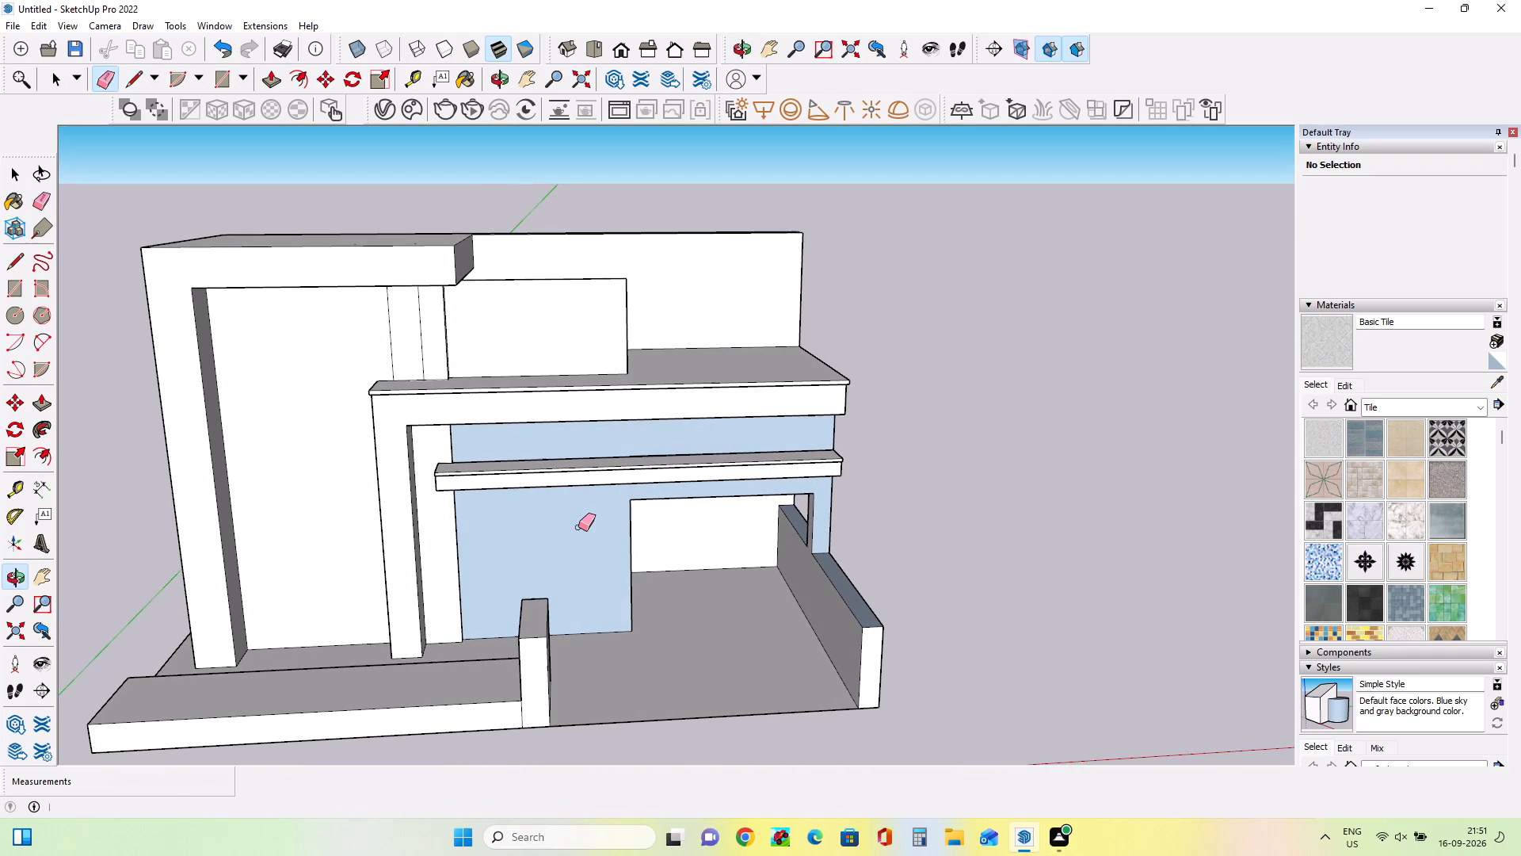
middle_click_drag(777, 598, 751, 529)
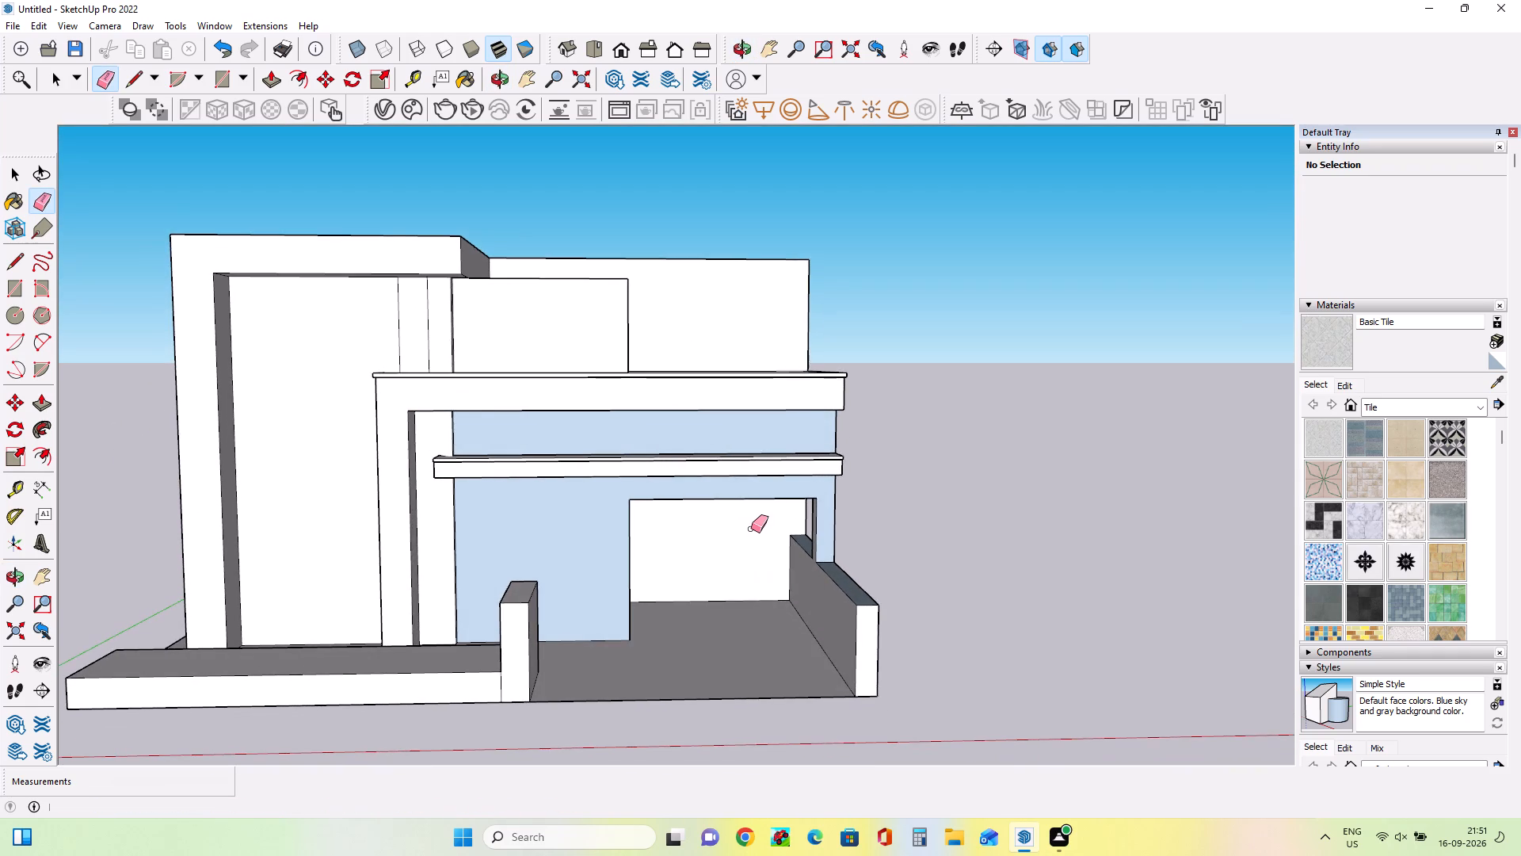
scroll(752, 529, "down", 1)
middle_click_drag(750, 625, 756, 667)
scroll(791, 601, "up", 3)
middle_click_drag(726, 600, 680, 514)
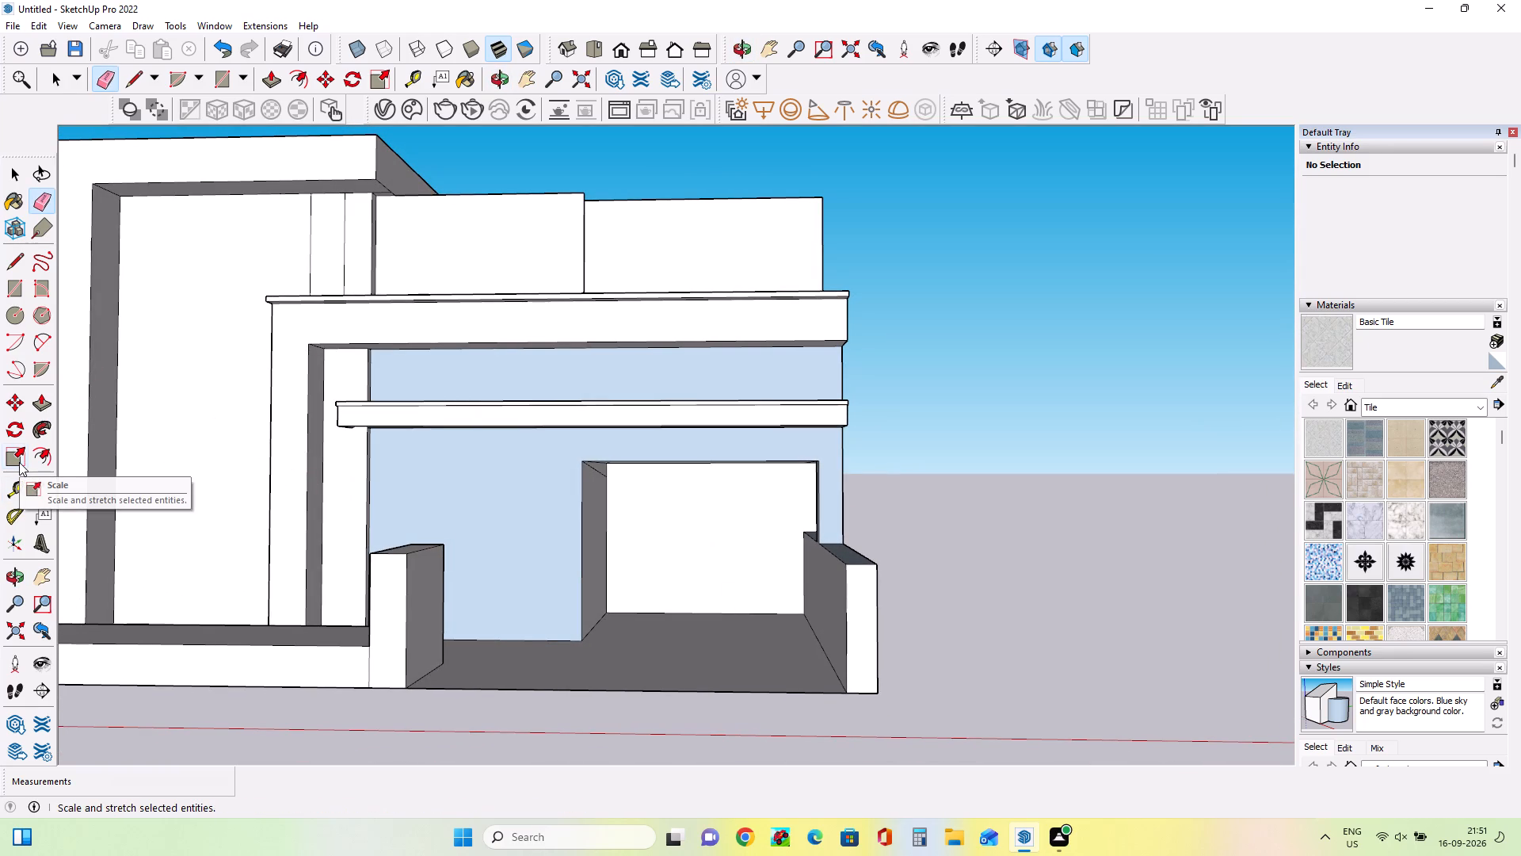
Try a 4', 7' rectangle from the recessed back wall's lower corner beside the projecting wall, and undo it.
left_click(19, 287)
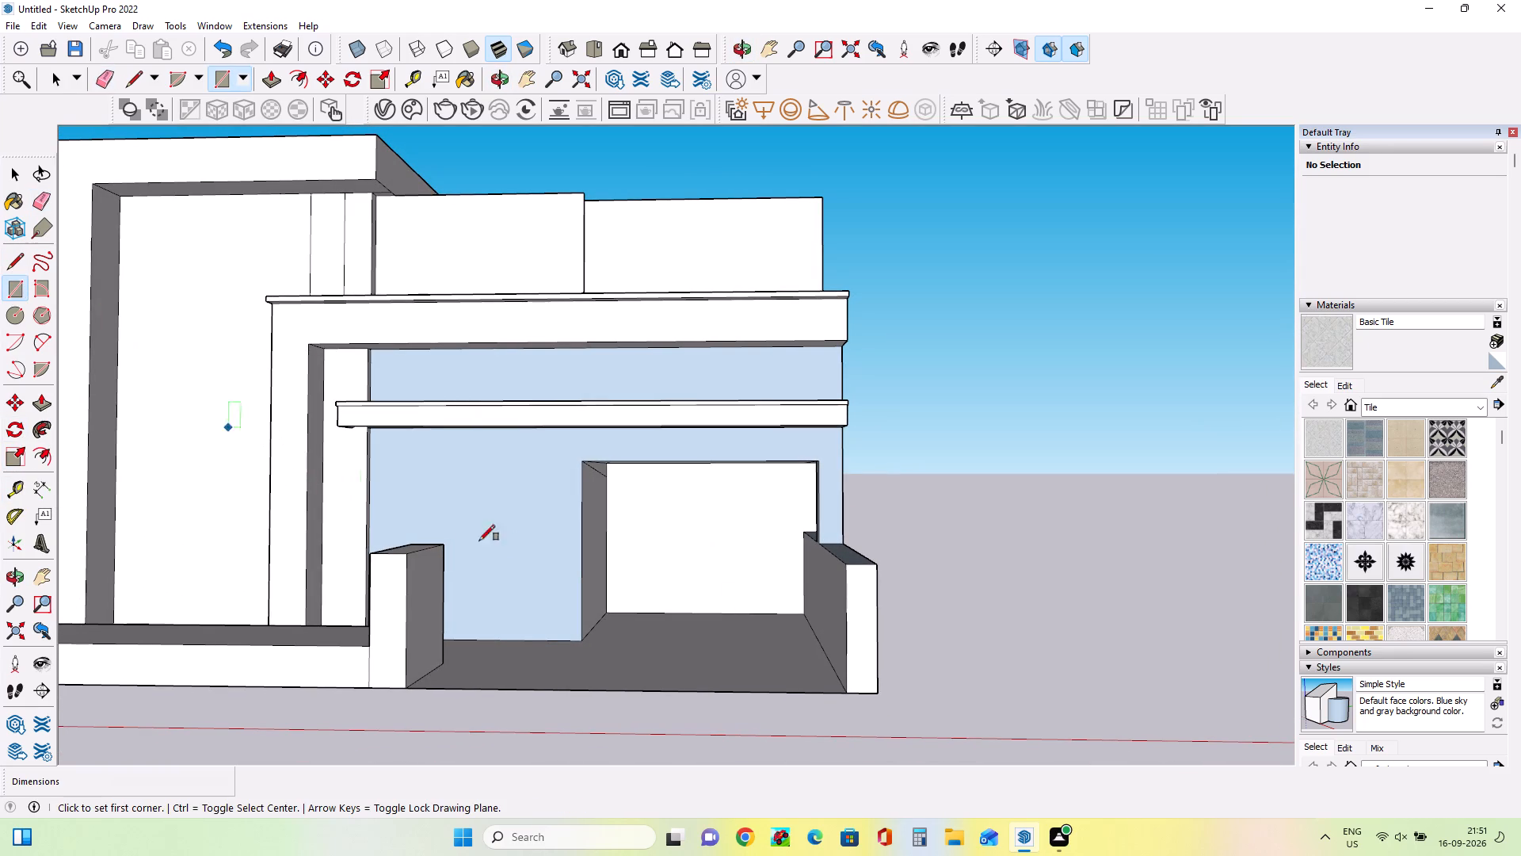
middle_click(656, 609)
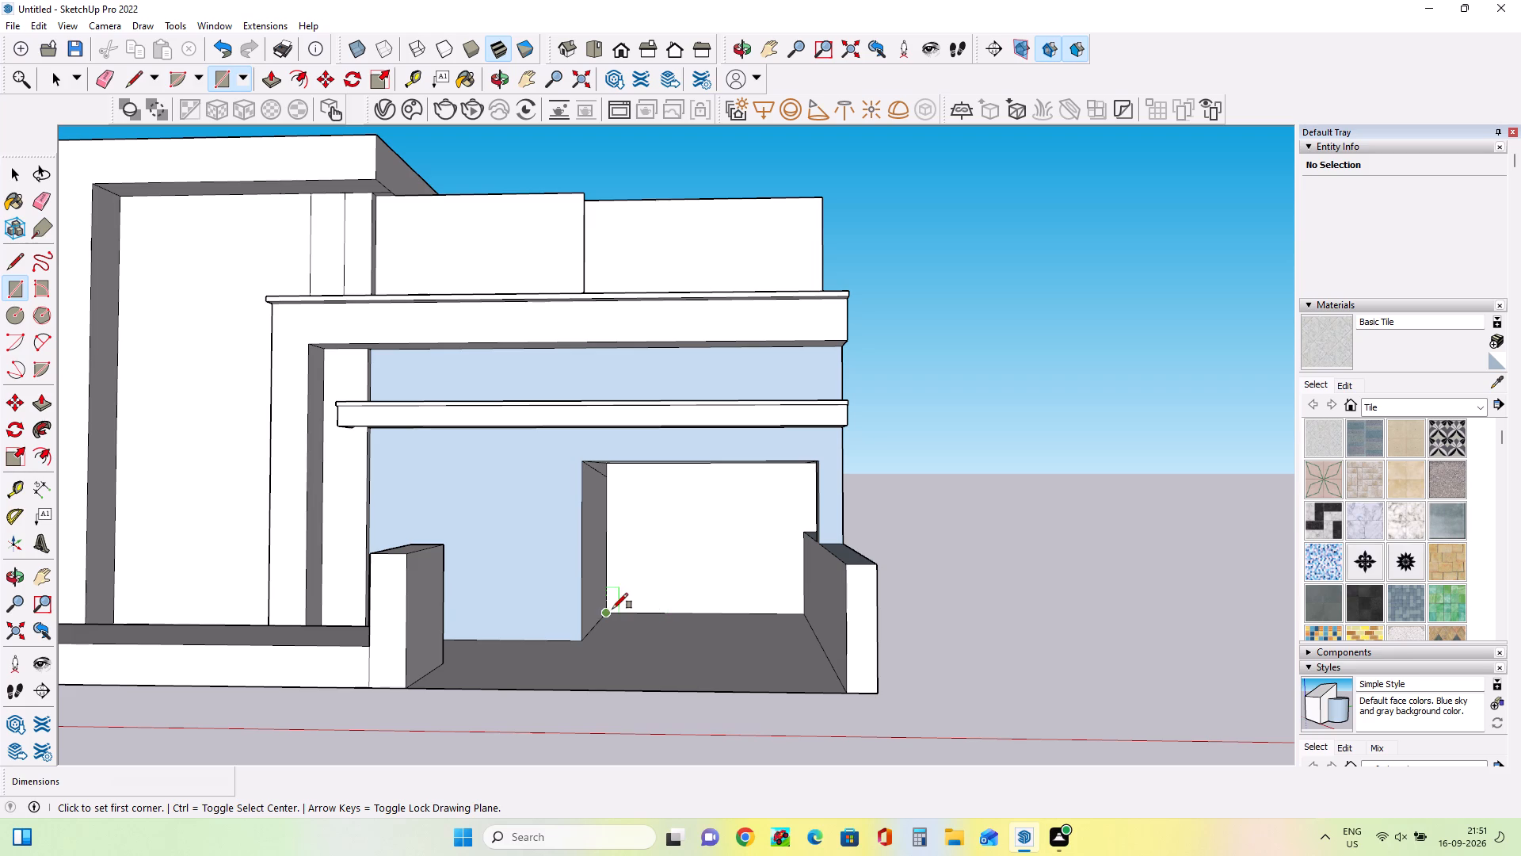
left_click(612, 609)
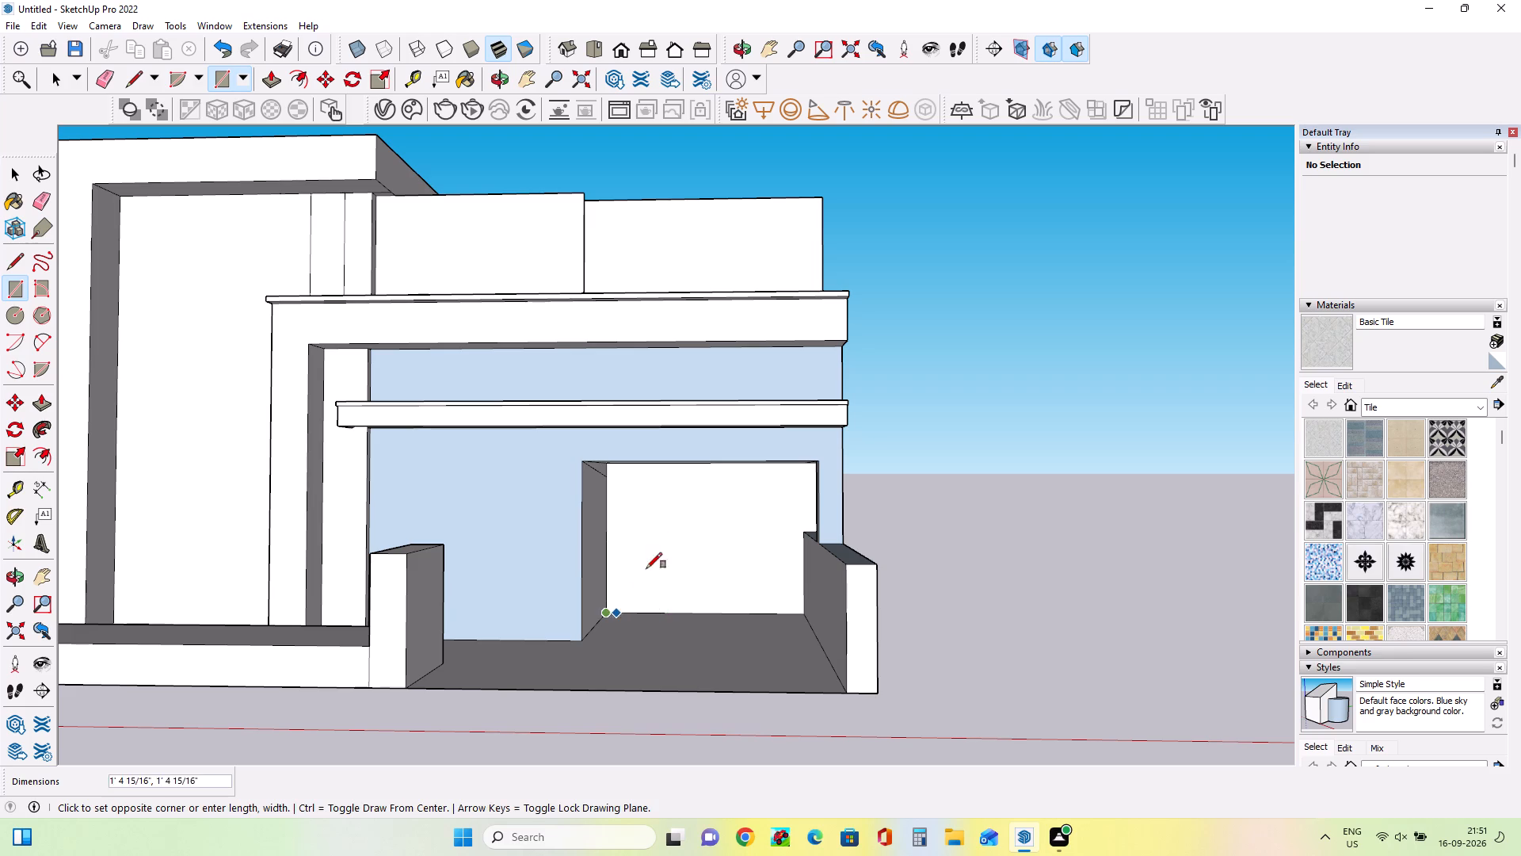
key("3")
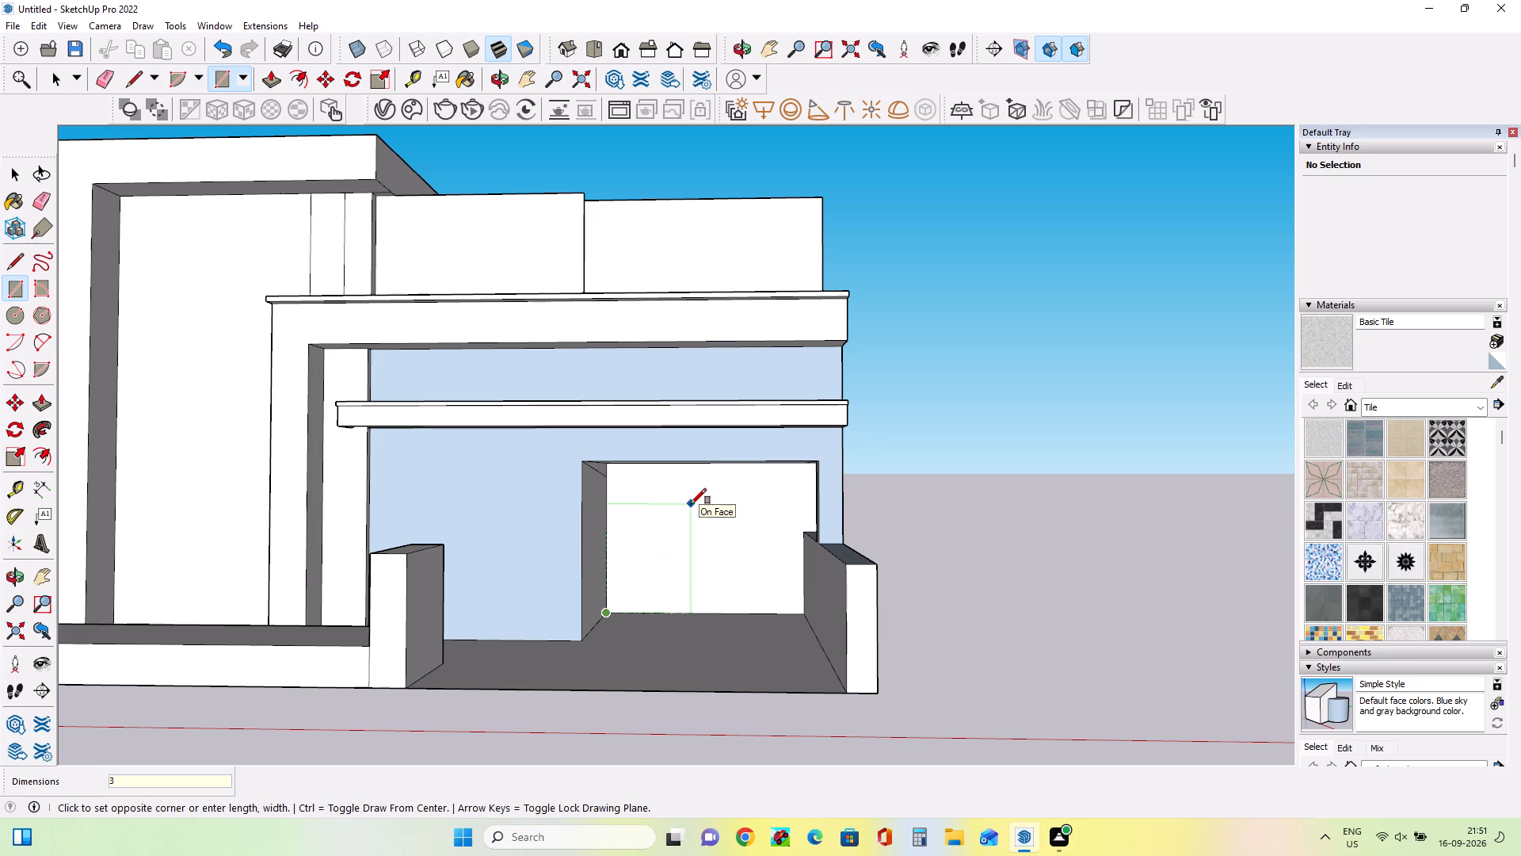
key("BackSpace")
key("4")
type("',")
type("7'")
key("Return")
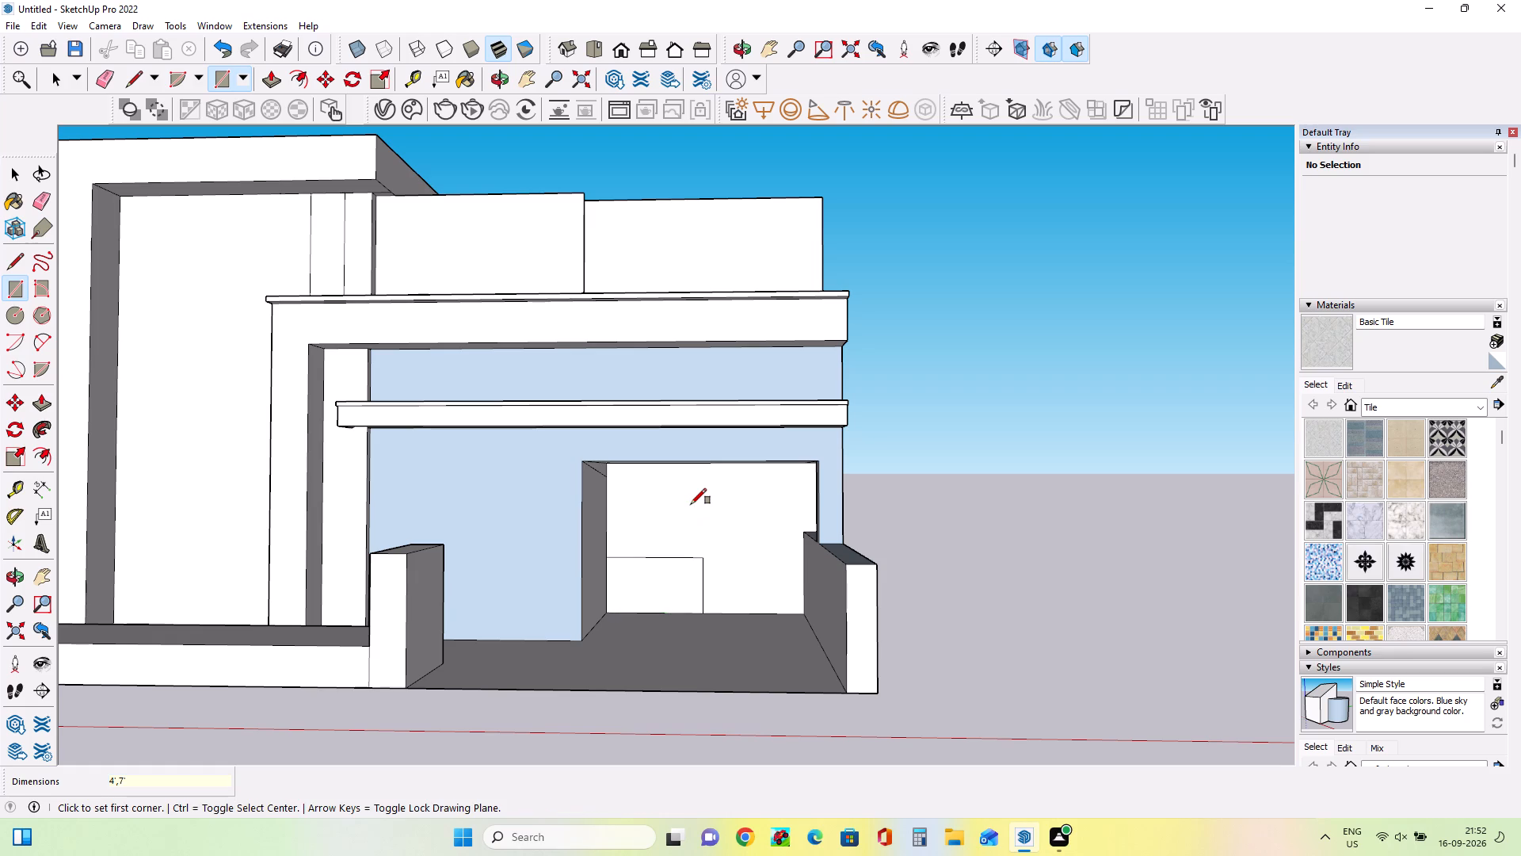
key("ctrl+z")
Draw a door rectangle 7' high and 4' wide on the recessed back wall, from its lower corner beside the projecting wall.
left_click(609, 606)
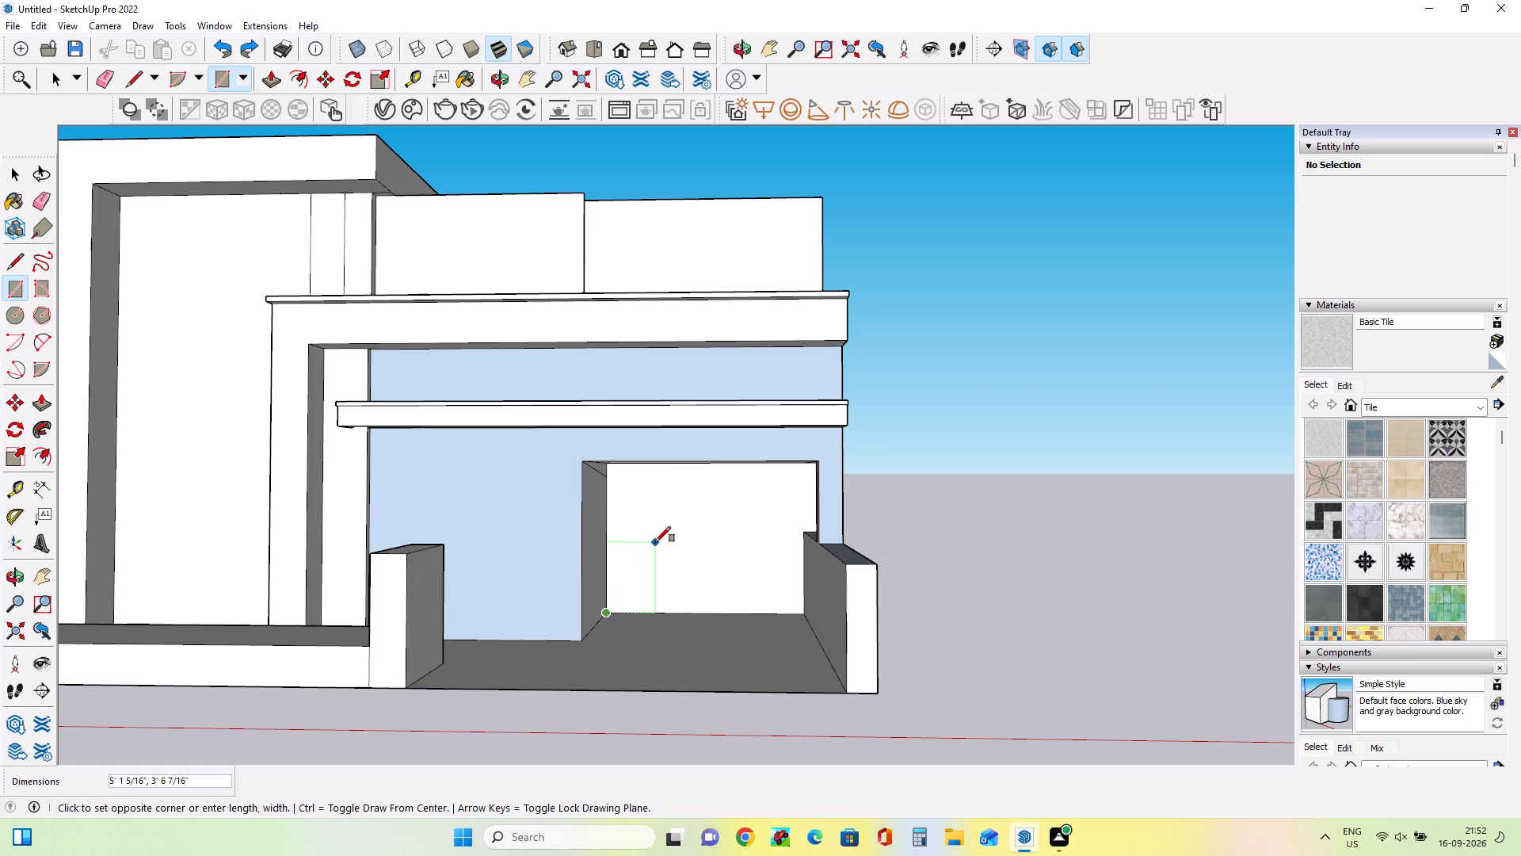
type("7',")
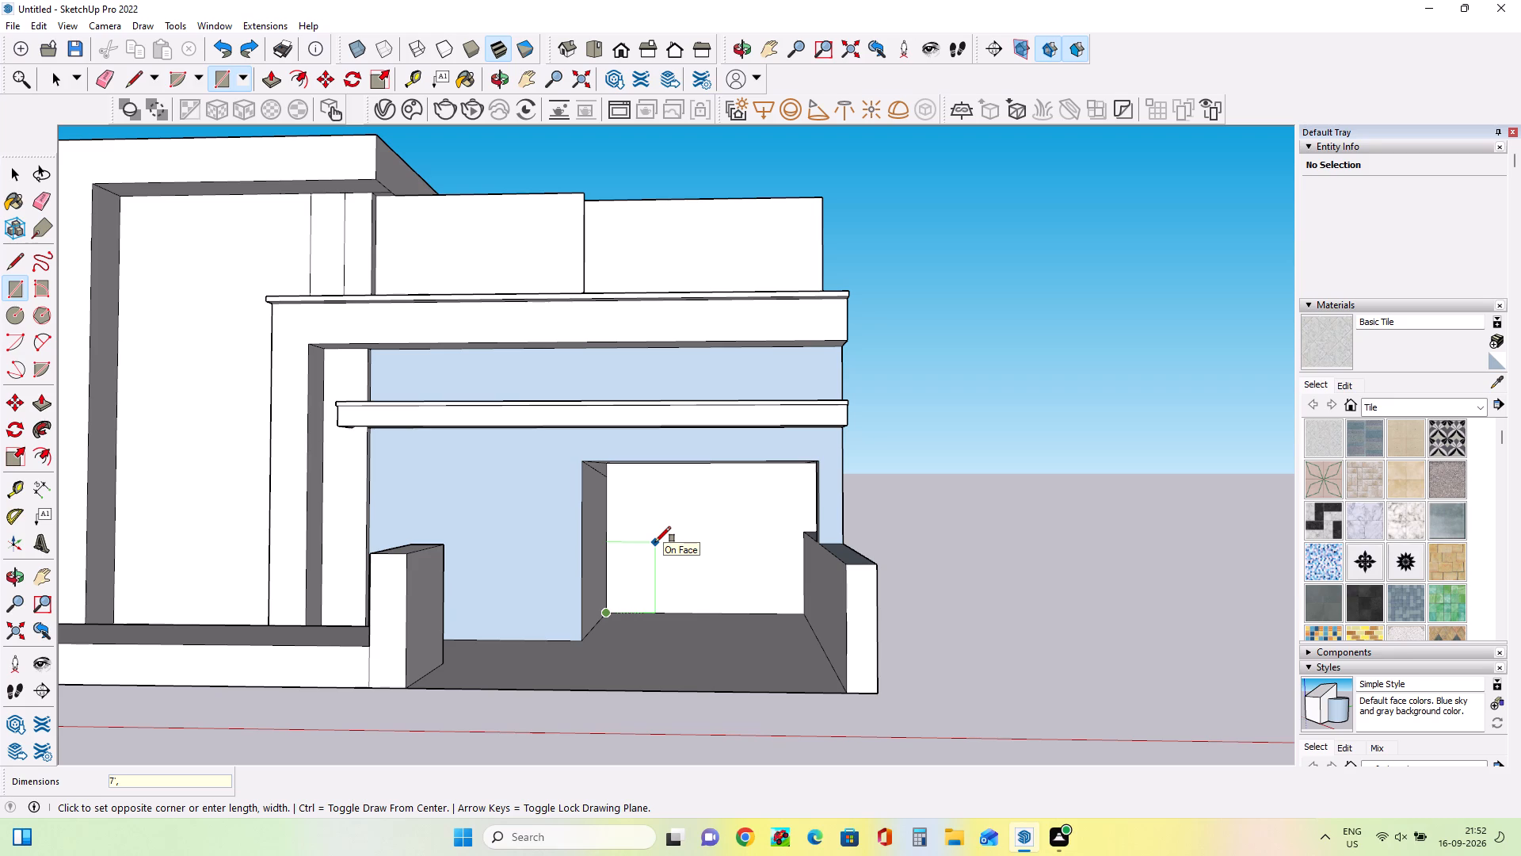
key("4")
key("apostrophe")
key("Return")
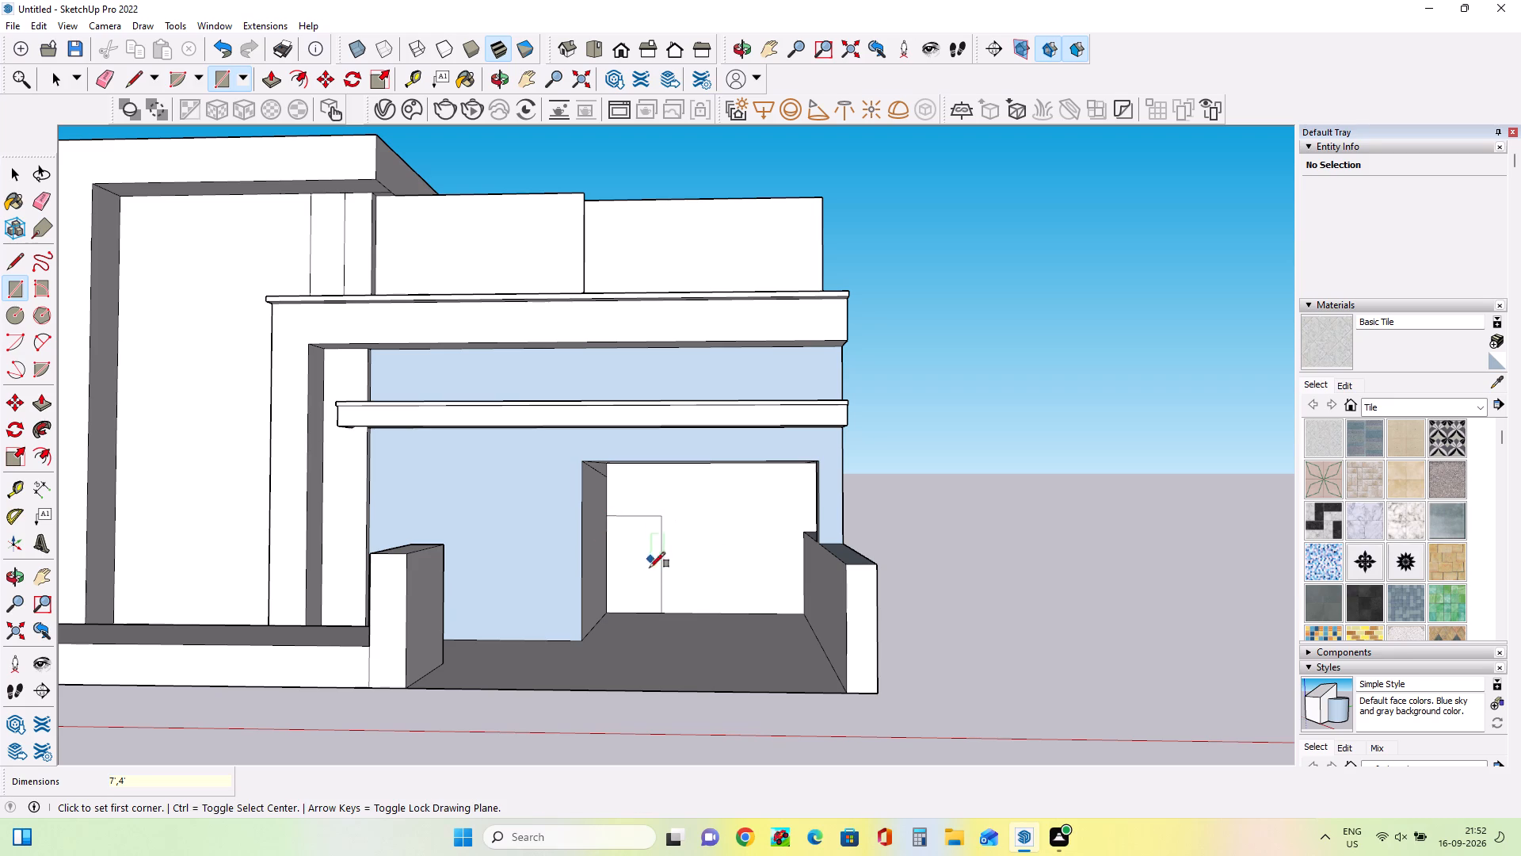
Push the door rectangle about 1' 10 3/4" into the recessed back wall to form the doorway.
middle_click_drag(643, 610, 677, 643)
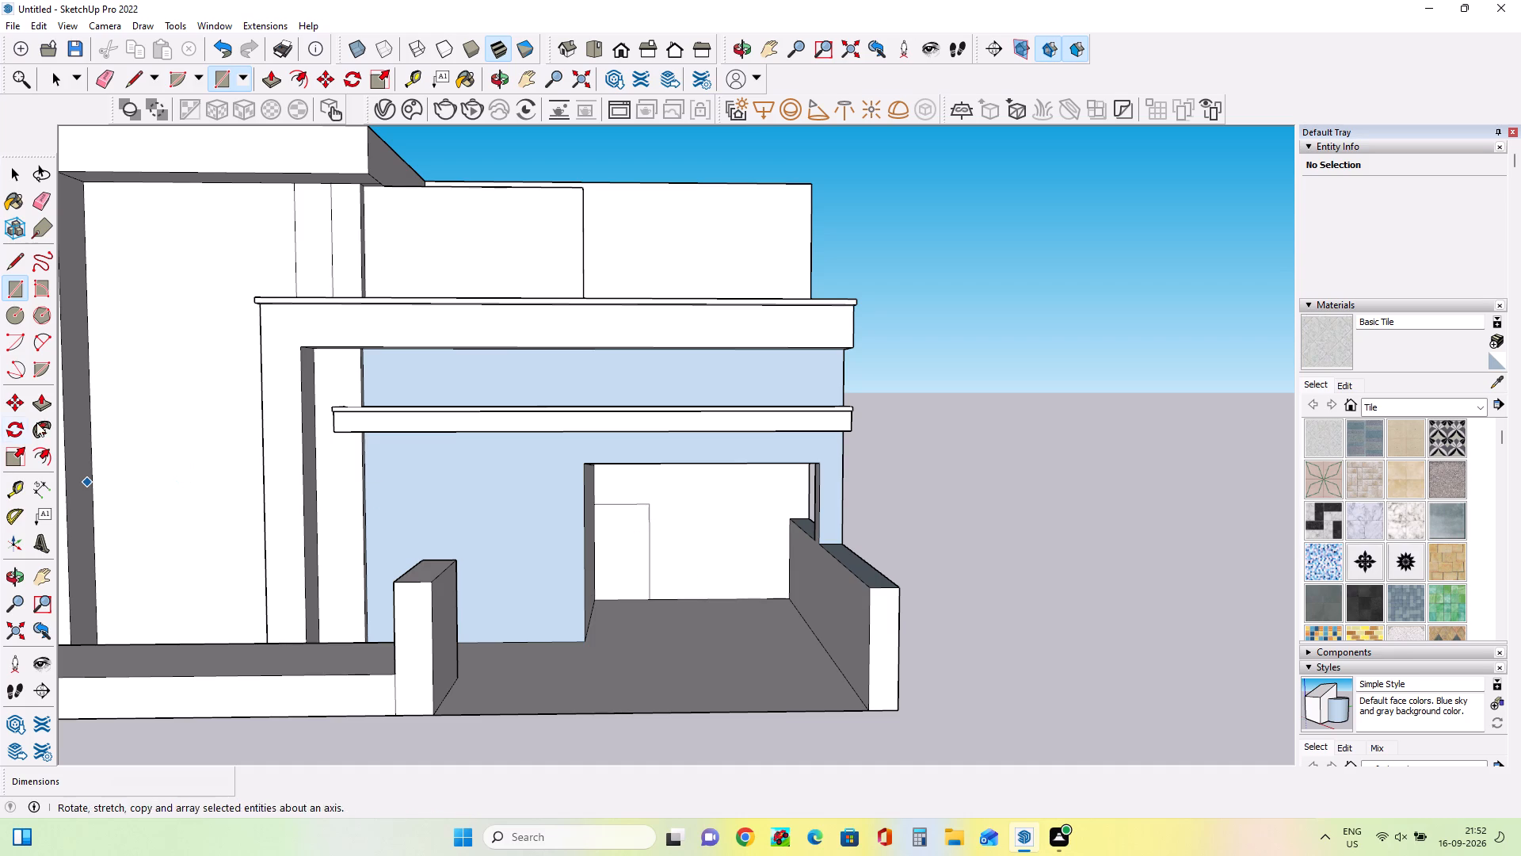
left_click(42, 398)
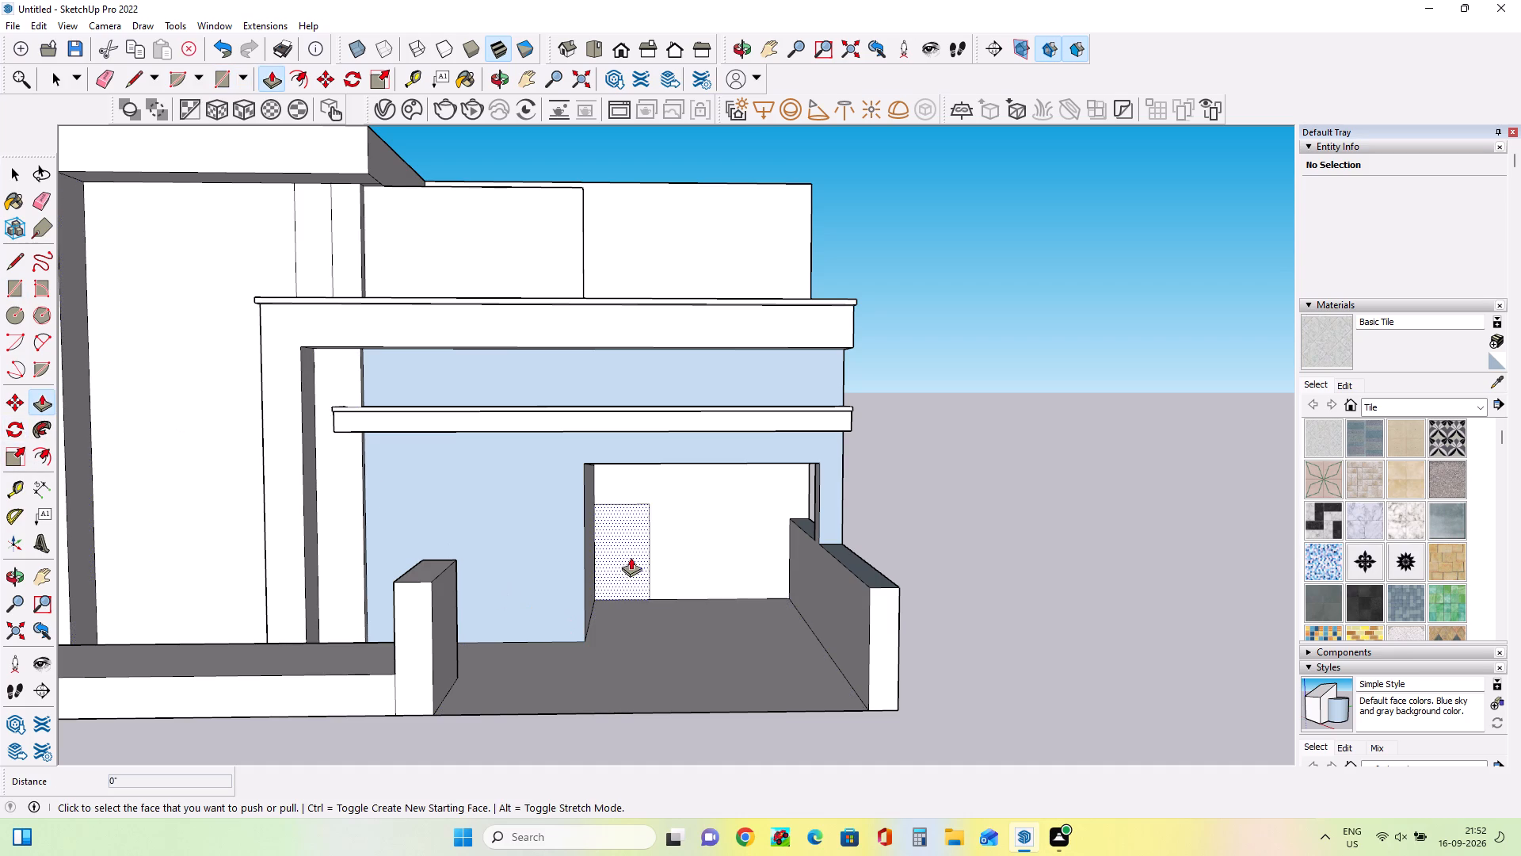
left_click(626, 553)
left_click(665, 512)
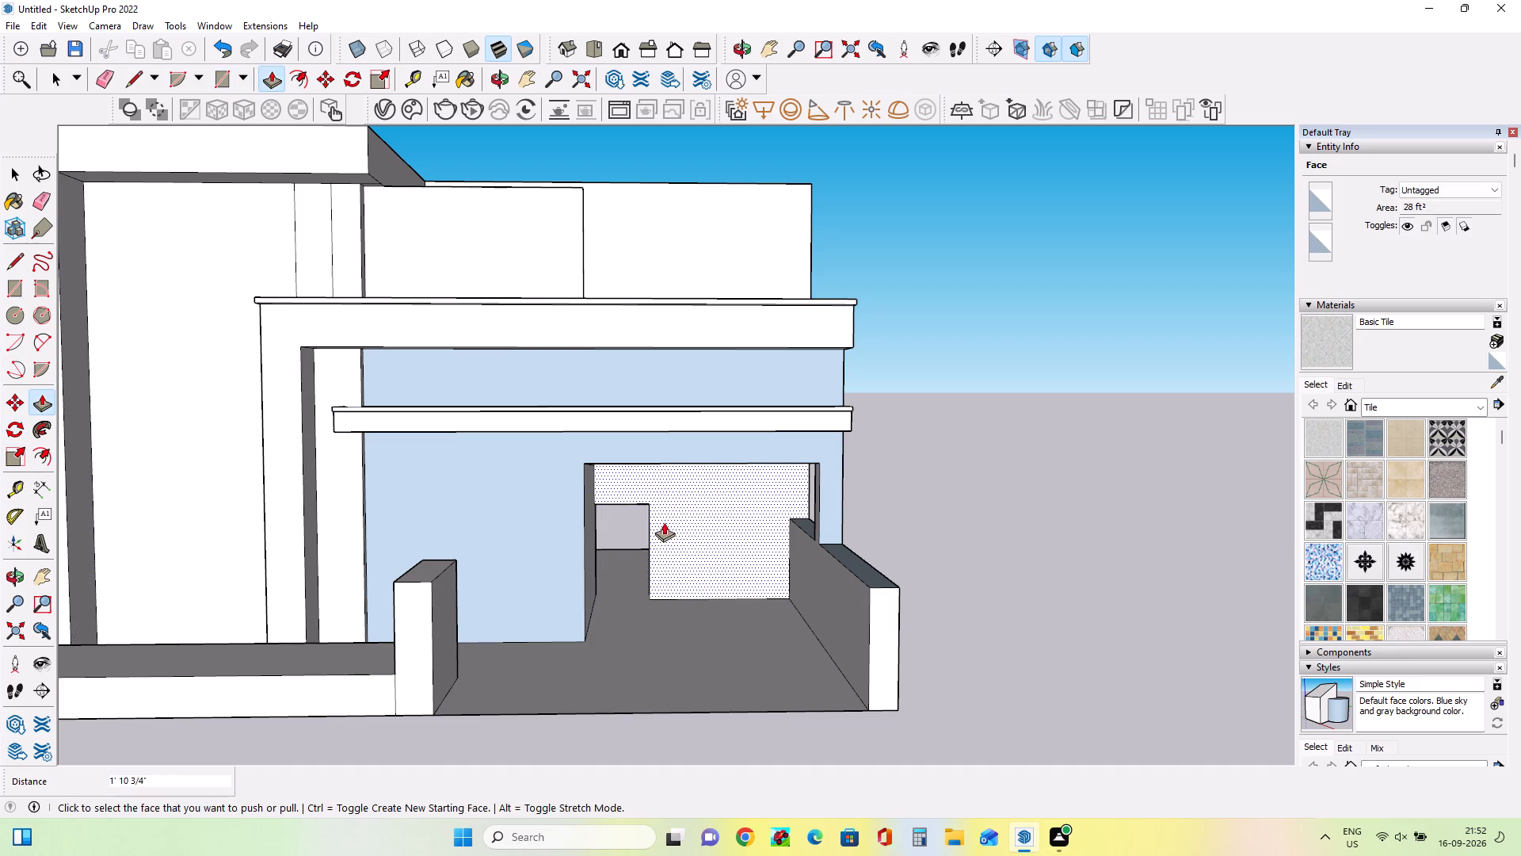
Draw a 4' by 4' window square on the projecting facade wall below the lower canopy, beside the recessed area.
middle_click_drag(658, 584, 677, 655)
middle_click_drag(665, 646, 639, 651)
middle_click_drag(456, 564, 535, 566)
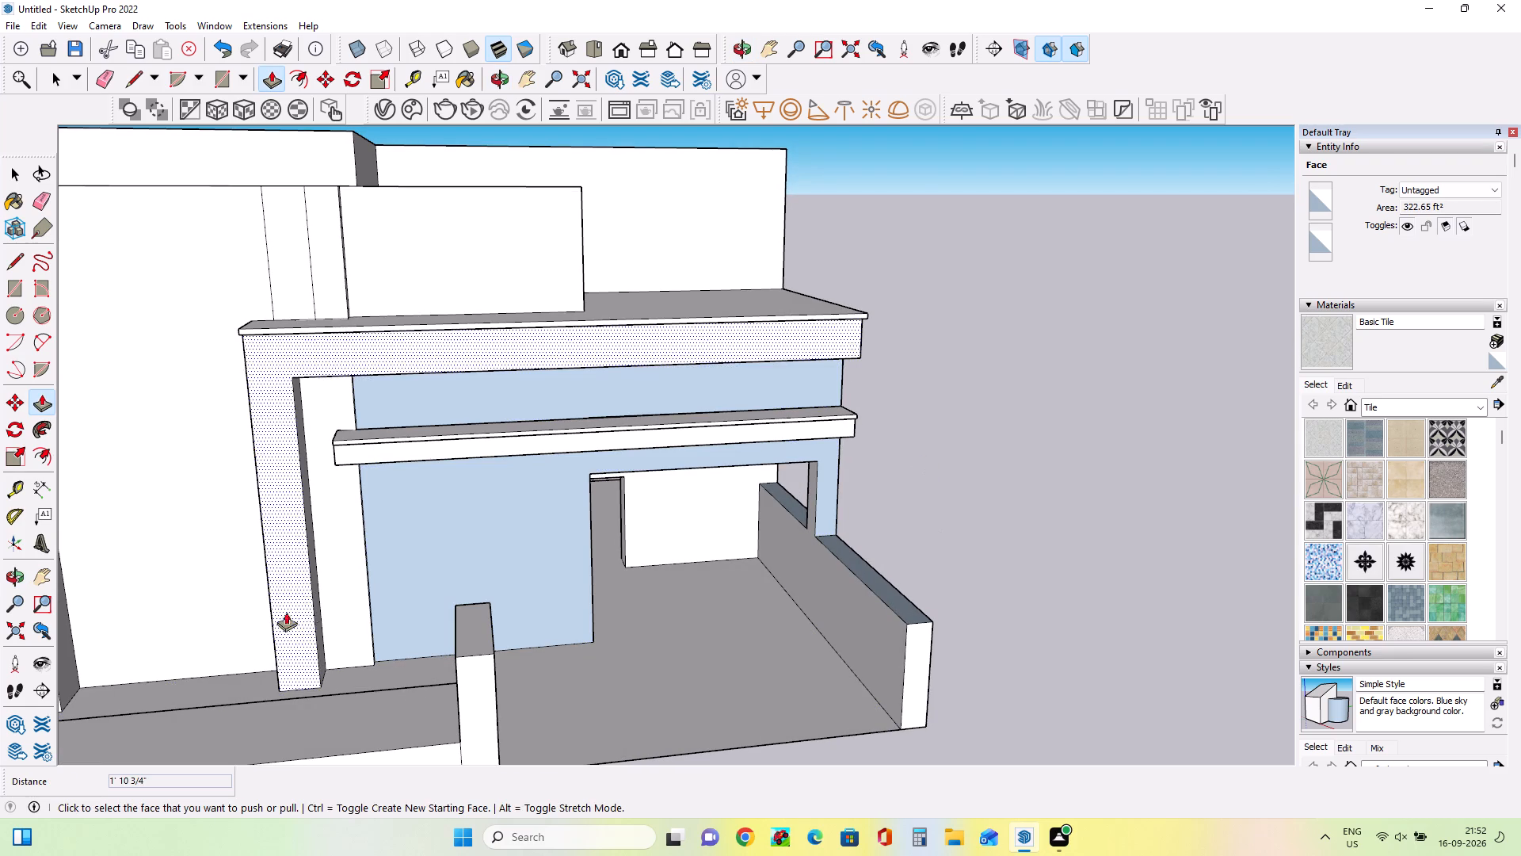
left_click(11, 287)
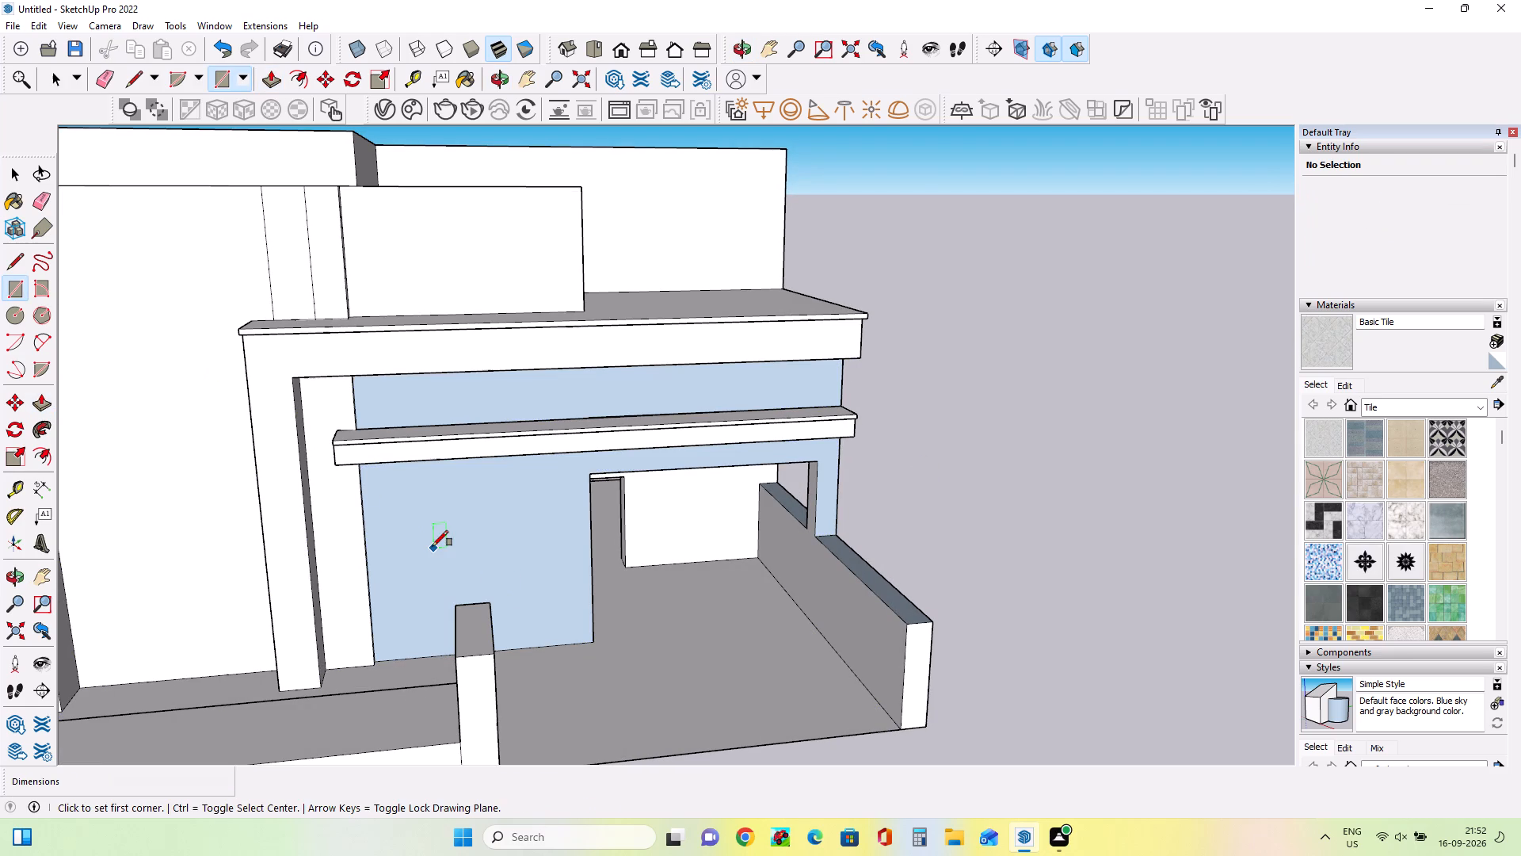
middle_click_drag(432, 561, 433, 561)
middle_click_drag(433, 561, 473, 537)
left_click(456, 567)
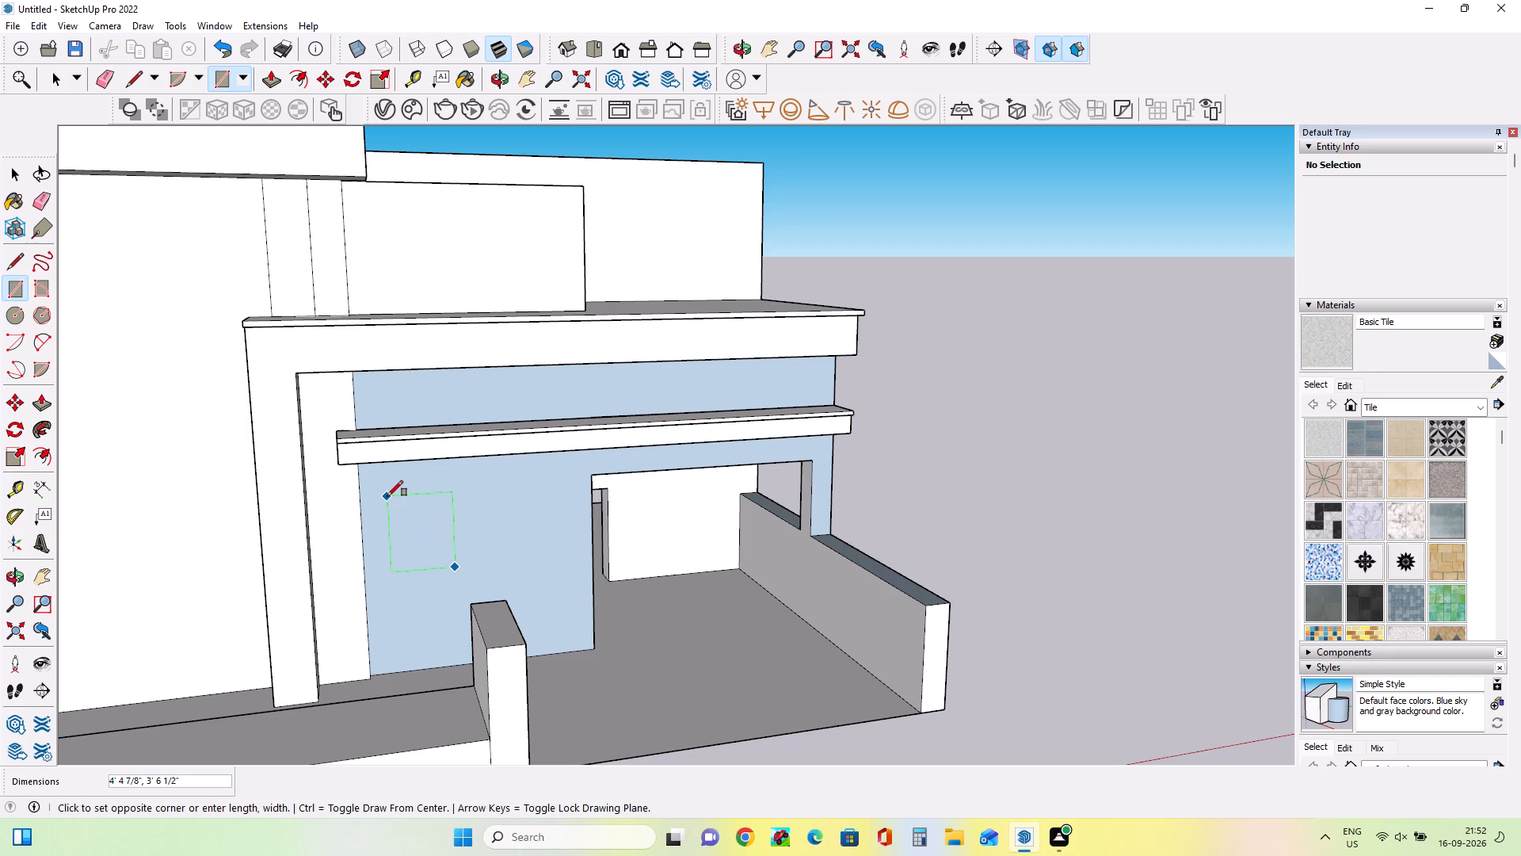
type("4'")
key("comma")
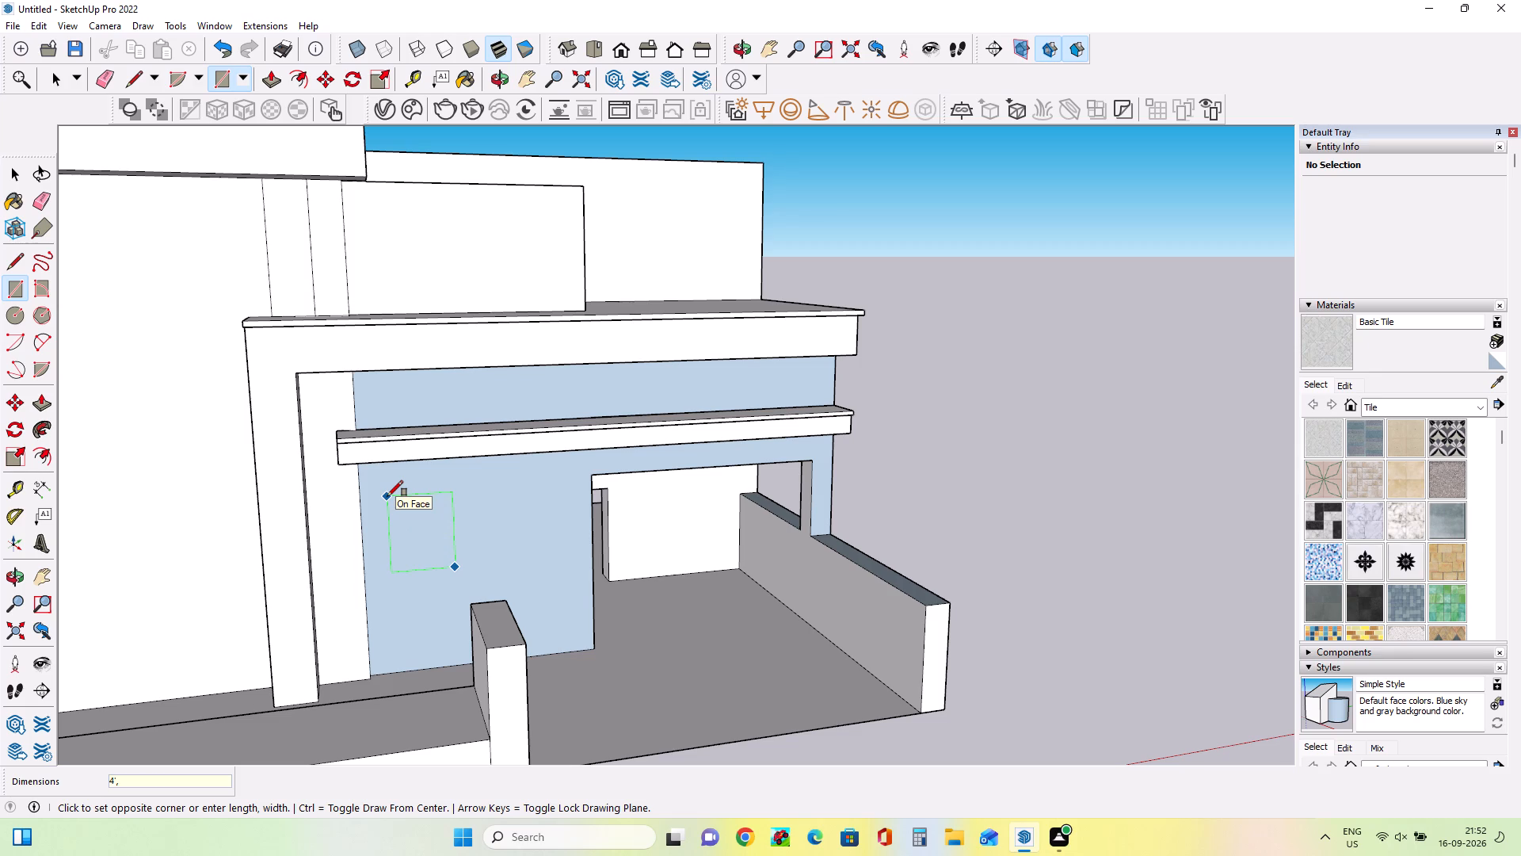
type("4'")
key("Return")
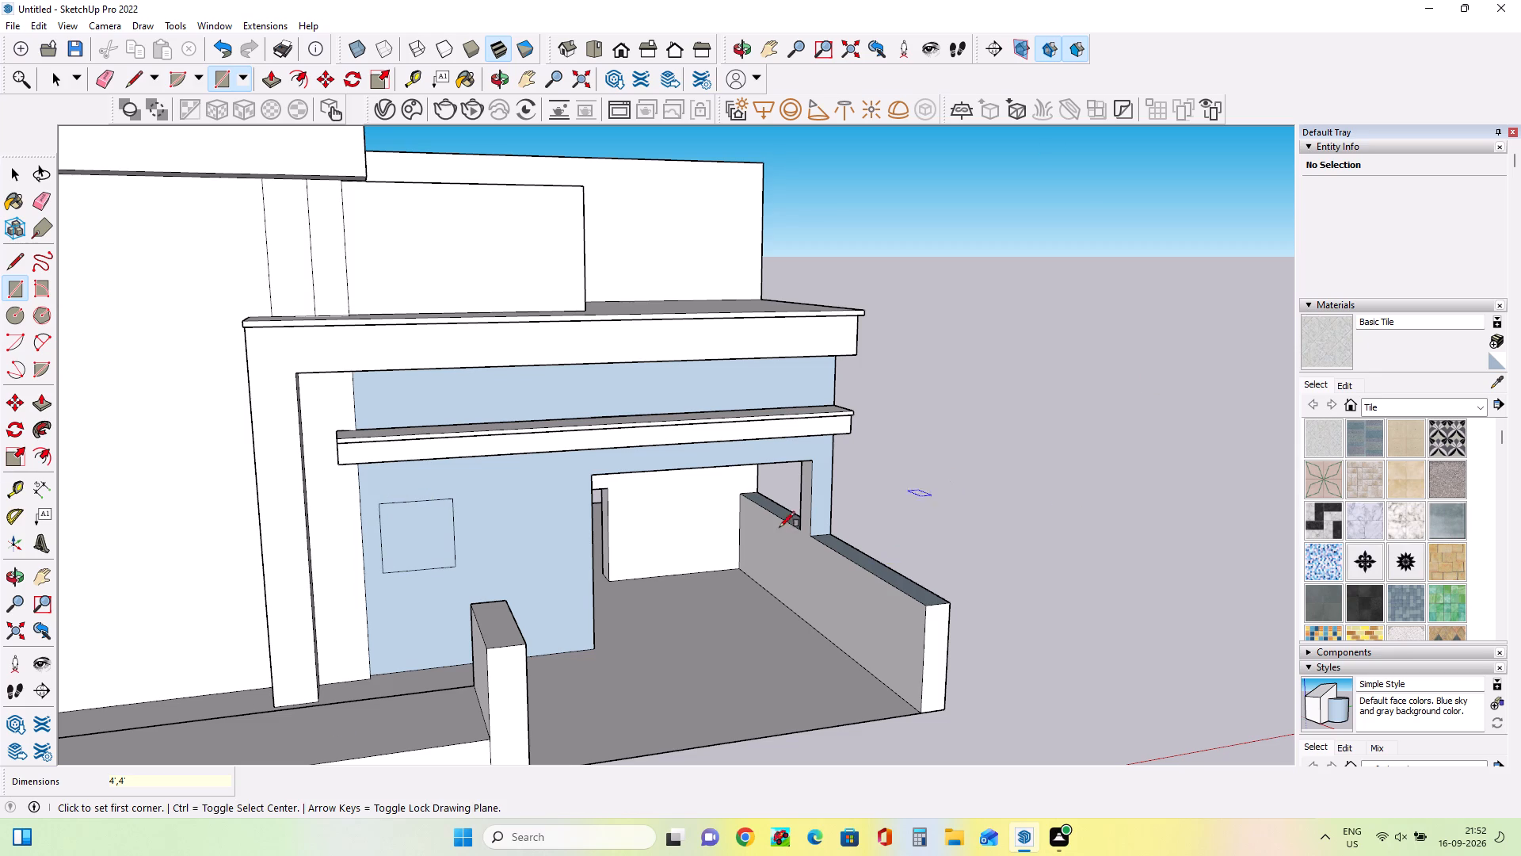
Push the square window face inward through the facade wall to cut a window opening.
middle_click_drag(776, 529, 697, 514)
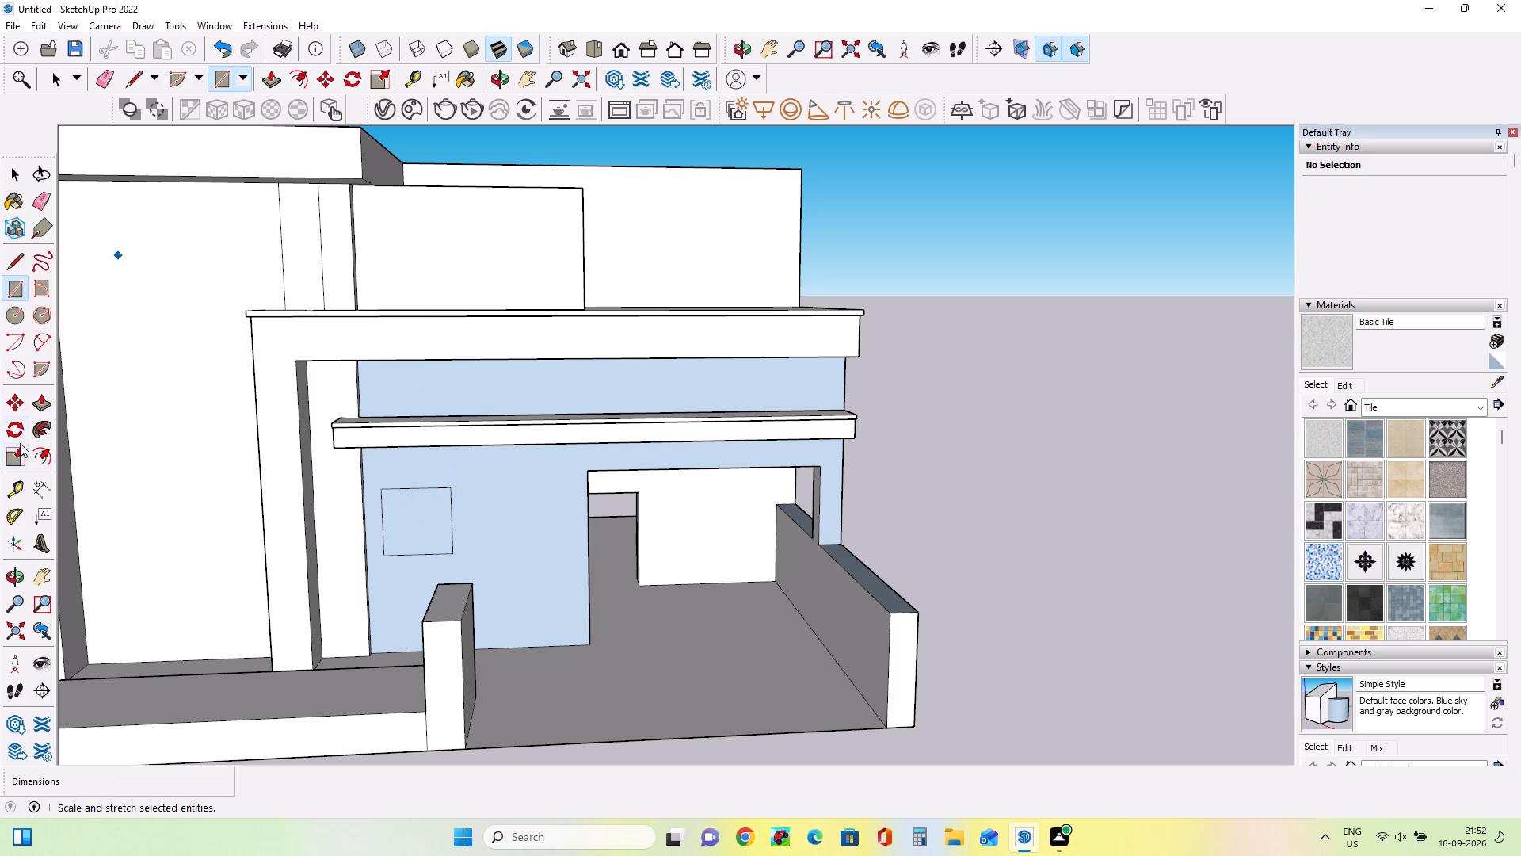
left_click(42, 402)
left_click(425, 508)
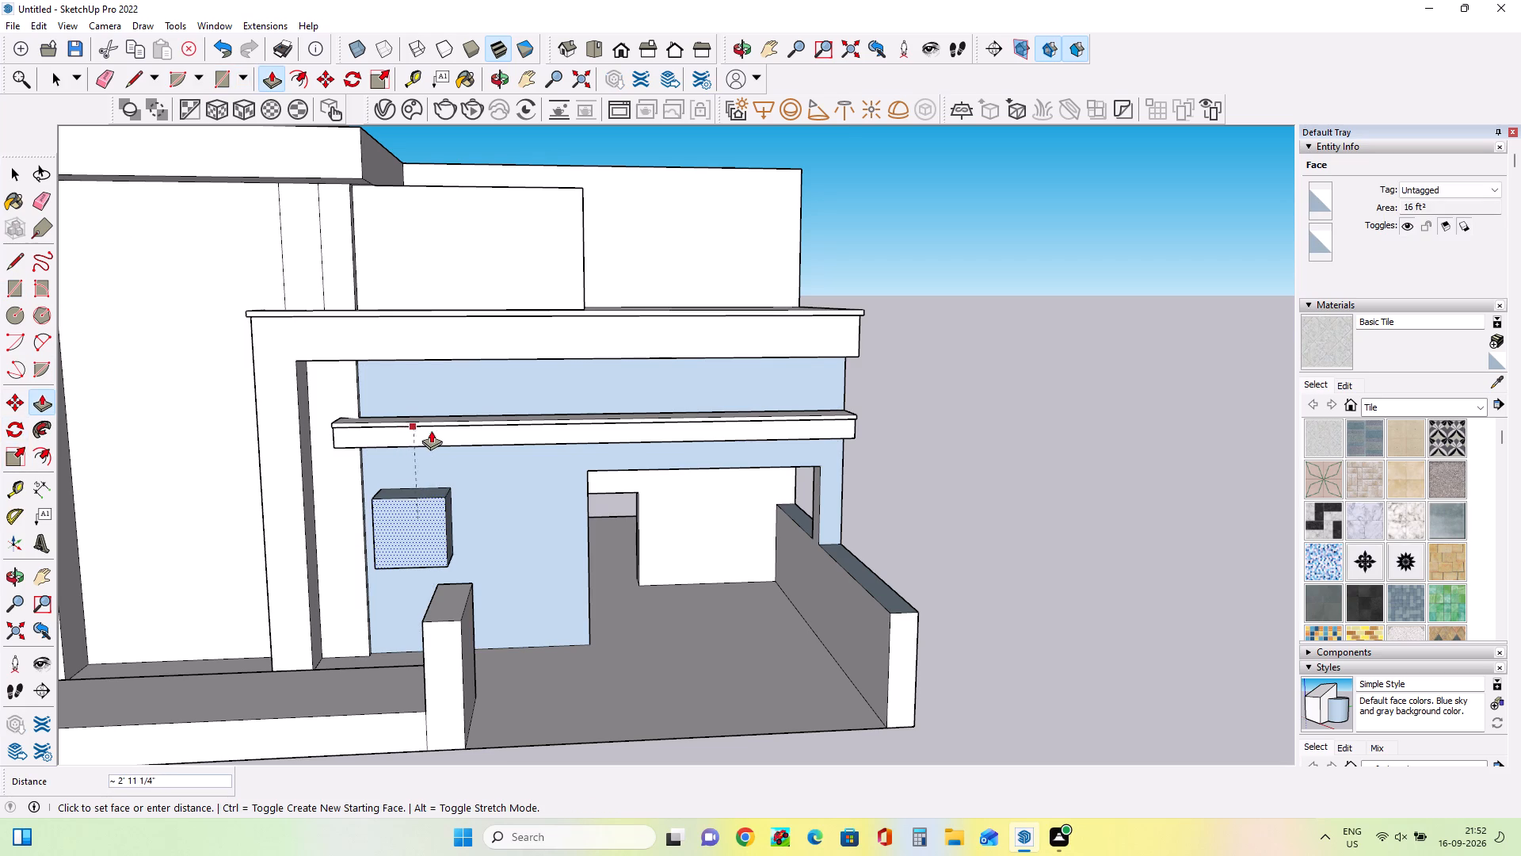
left_click(475, 399)
Examine the door and window openings and the whole front of the building from a wider view.
middle_click_drag(494, 543, 530, 517)
scroll(653, 588, "down", 1)
middle_click_drag(710, 587, 711, 587)
scroll(710, 587, "down", 1)
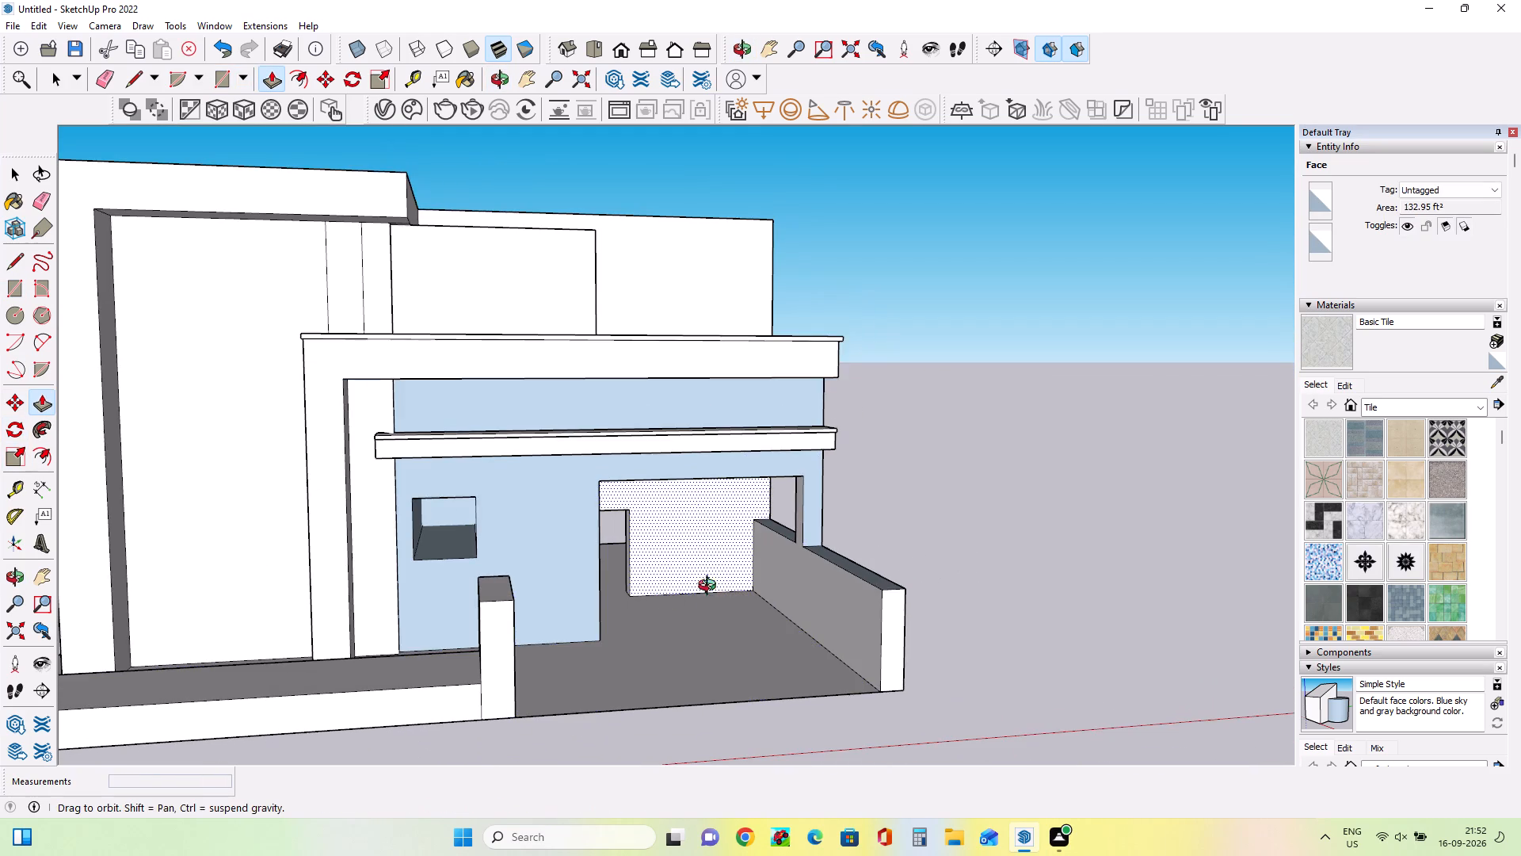
middle_click_drag(711, 587, 631, 621)
middle_click_drag(791, 589, 795, 602)
scroll(744, 610, "down", 1)
middle_click_drag(560, 622, 619, 555)
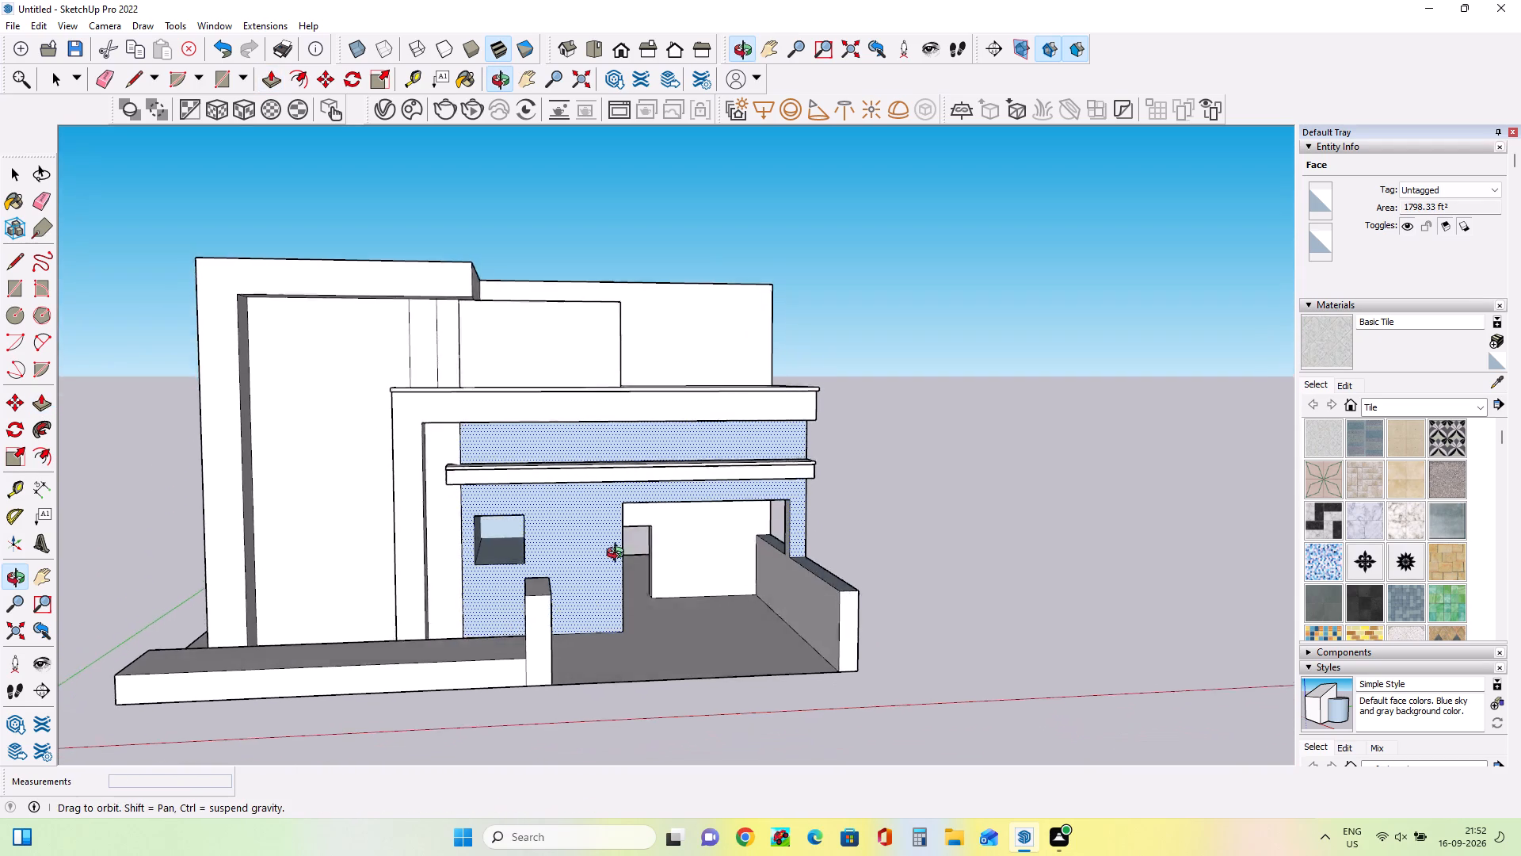
middle_click_drag(619, 555, 621, 552)
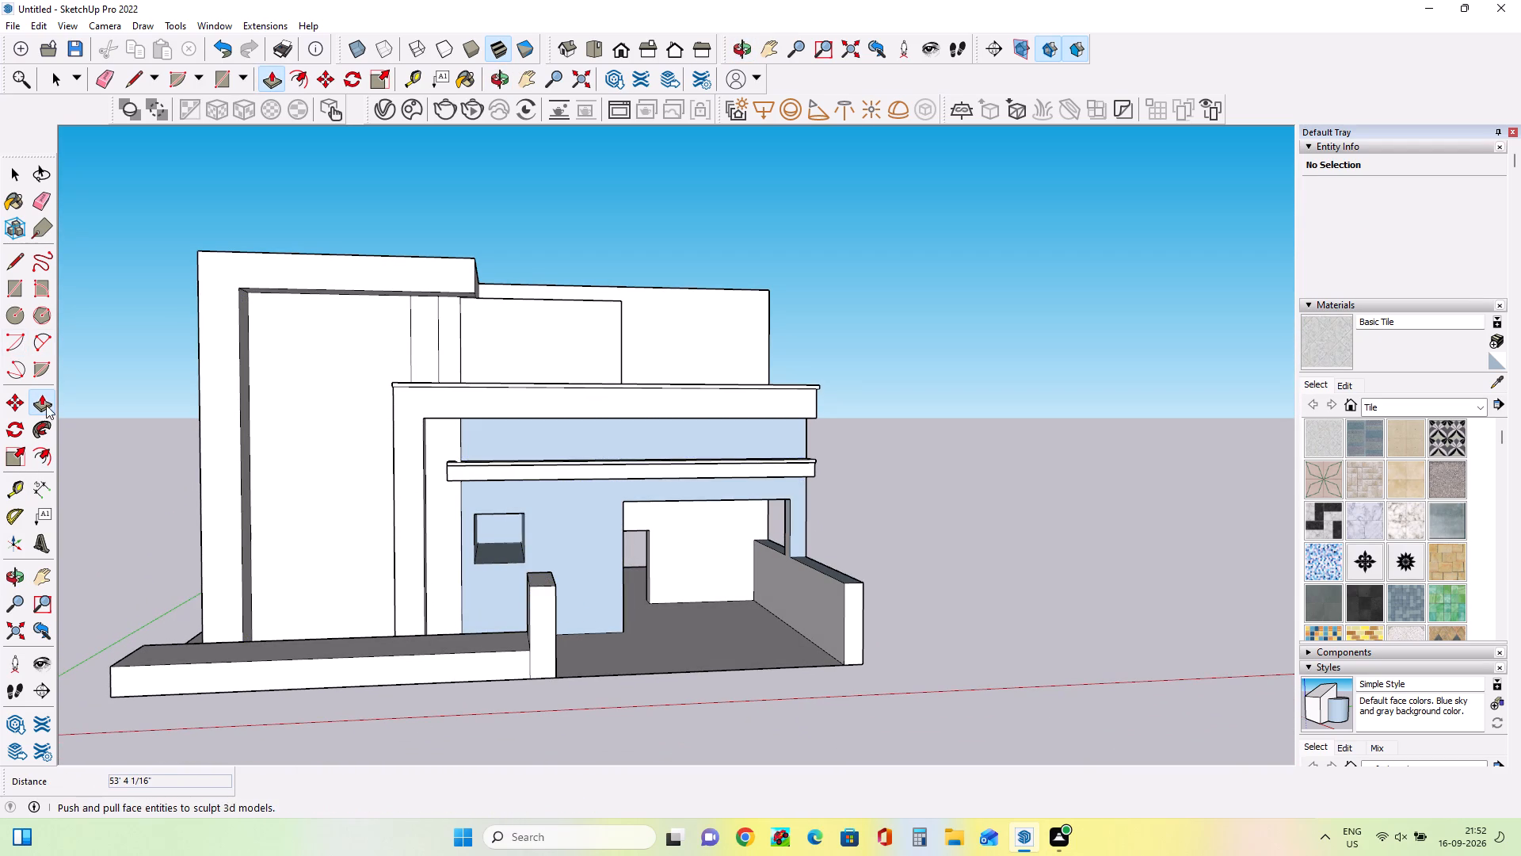
Draw a rectangle about 6' 2" by 2' 10 1/2" across the taller front post's top, overhanging the low front boundary wall.
left_click(17, 290)
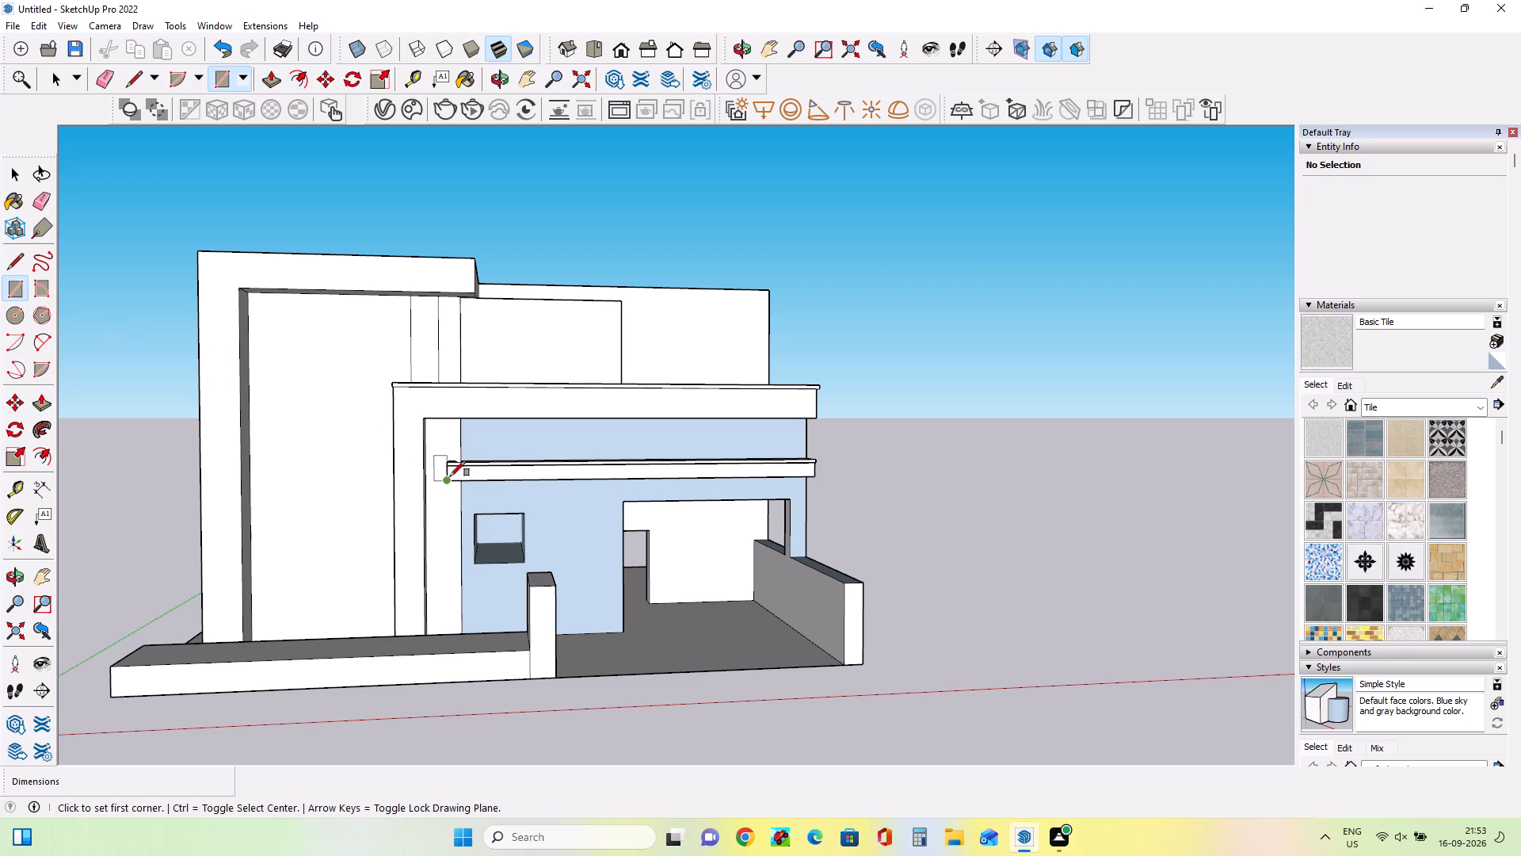
left_click(552, 587)
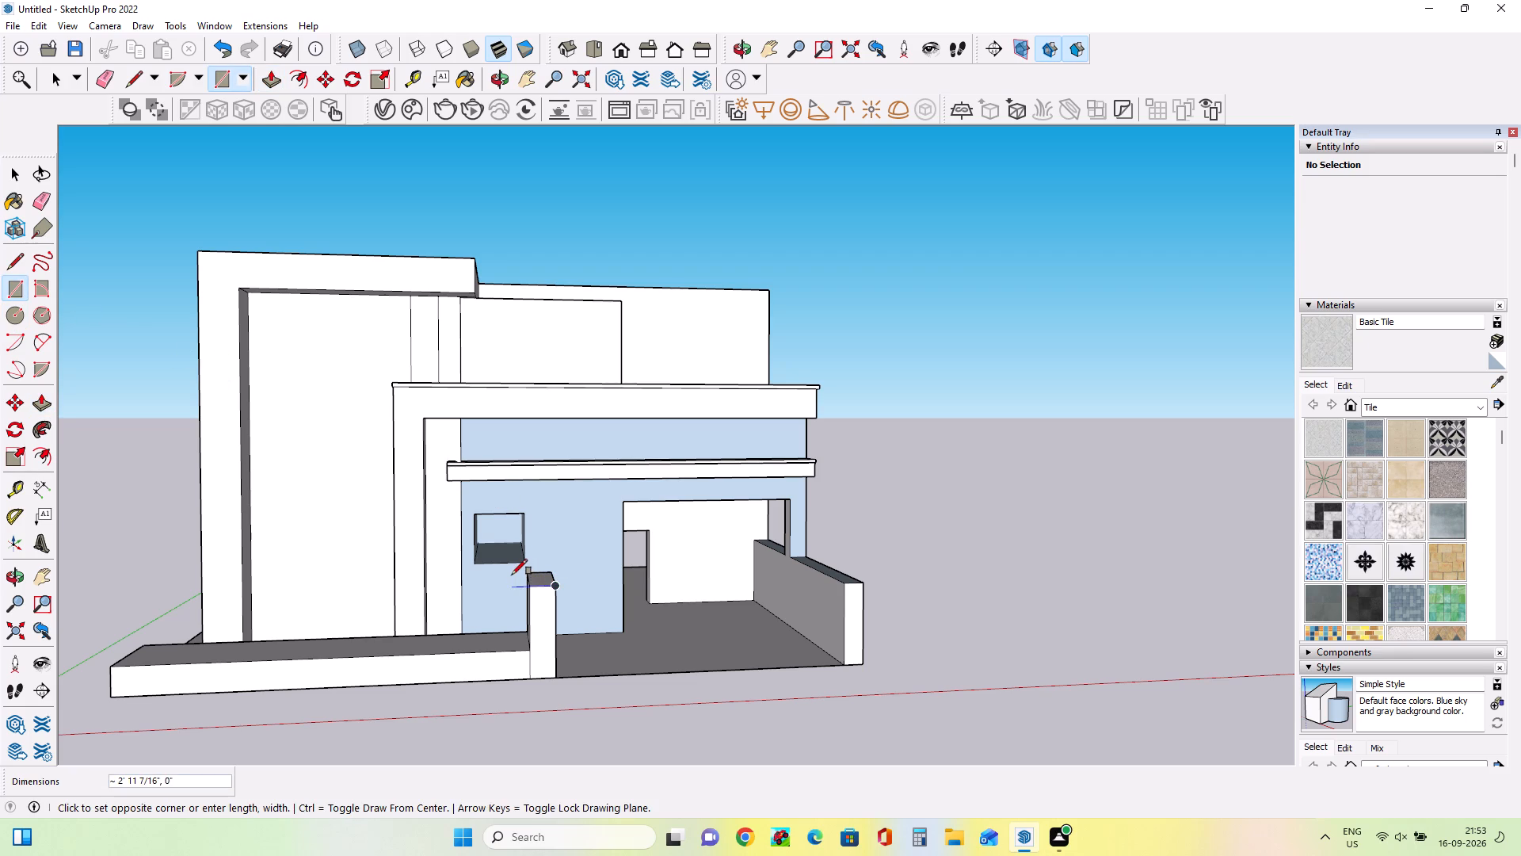
middle_click_drag(512, 575, 517, 634)
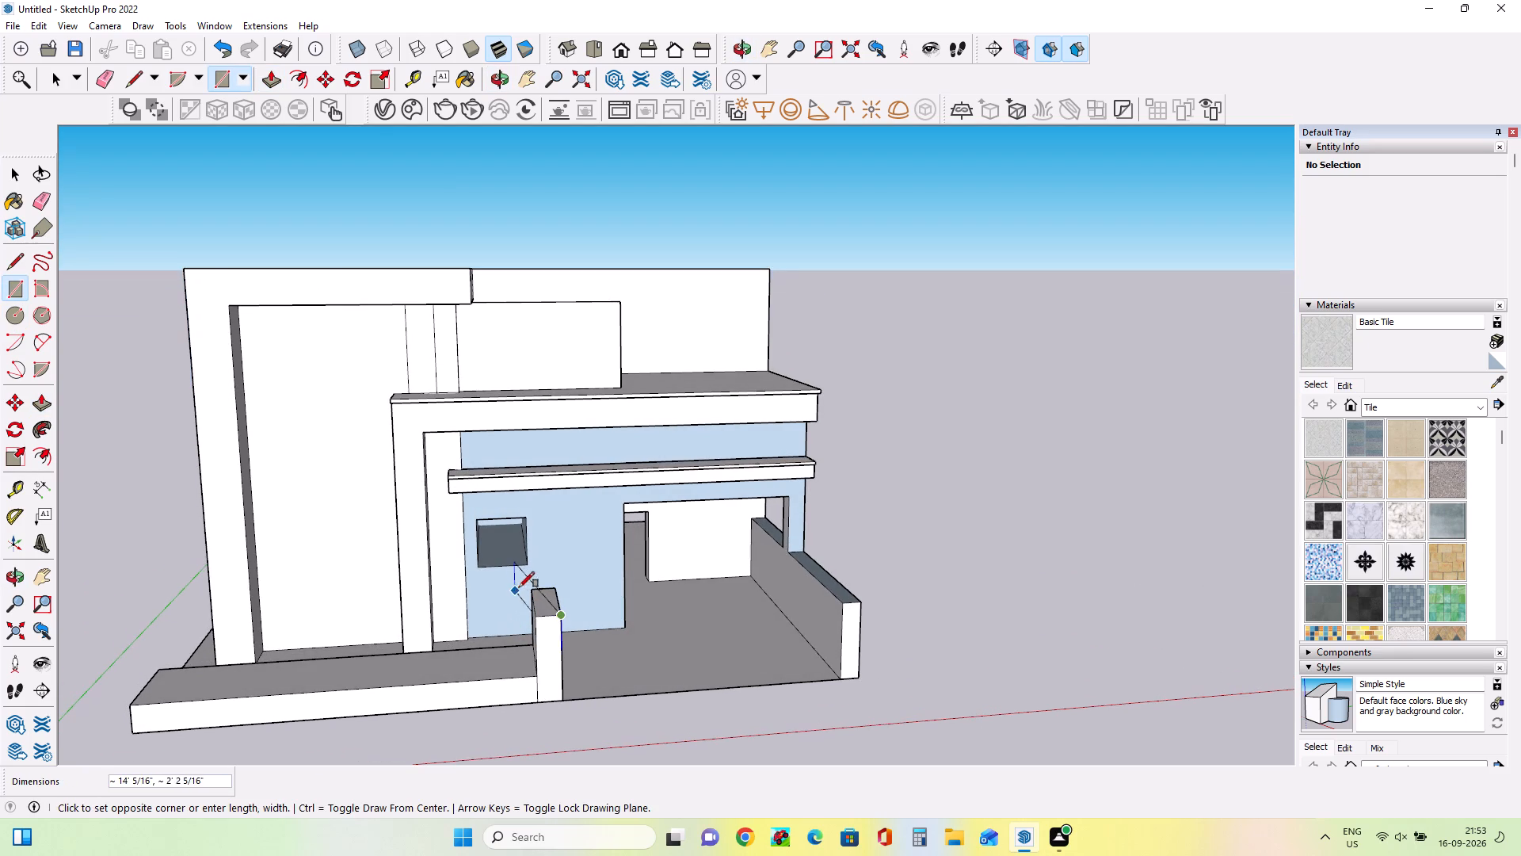
left_click(552, 590)
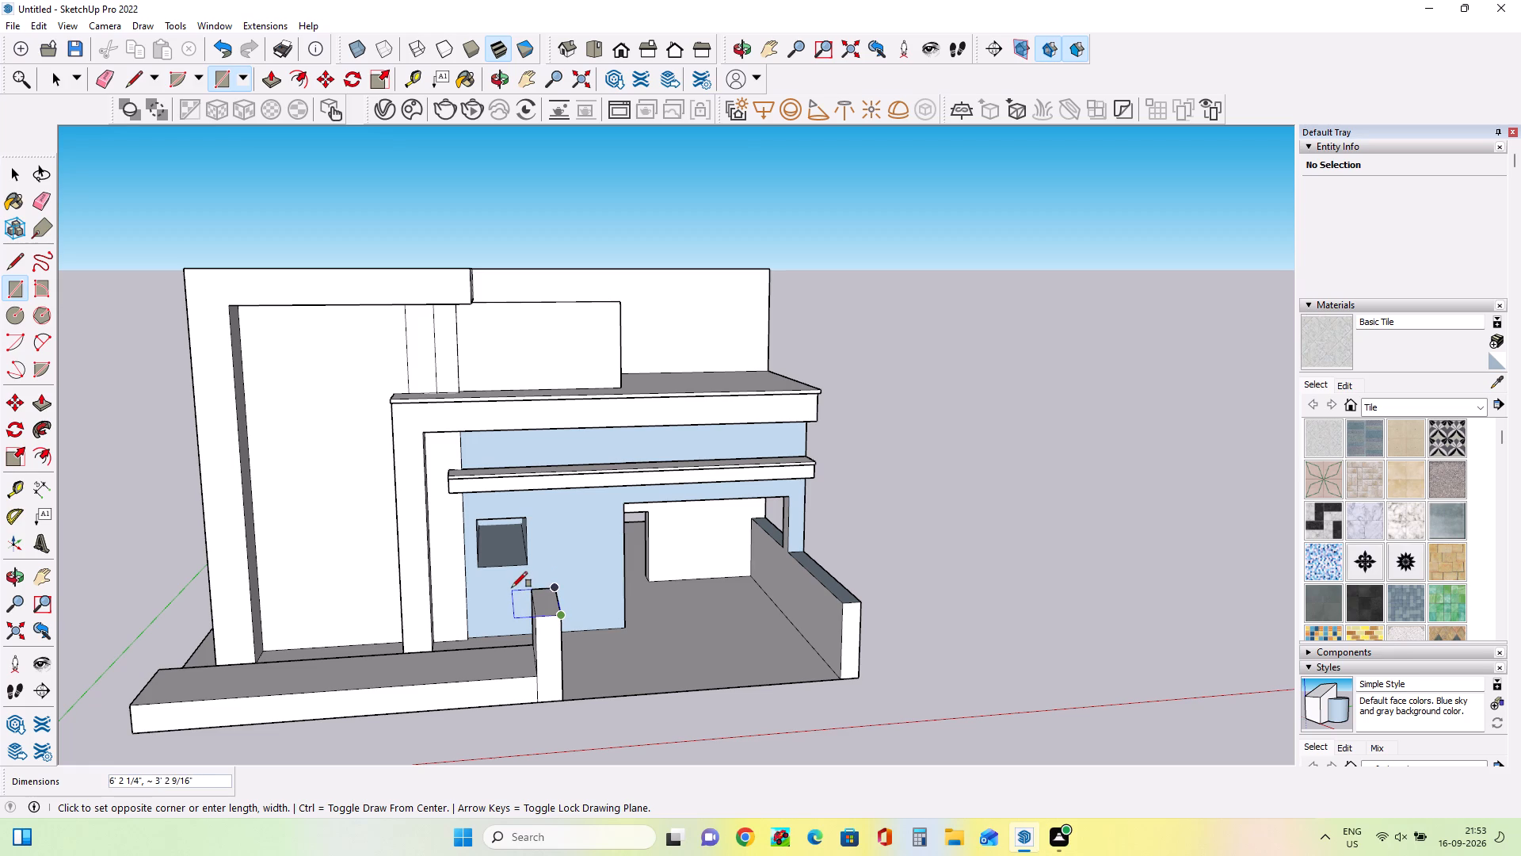
left_click(517, 592)
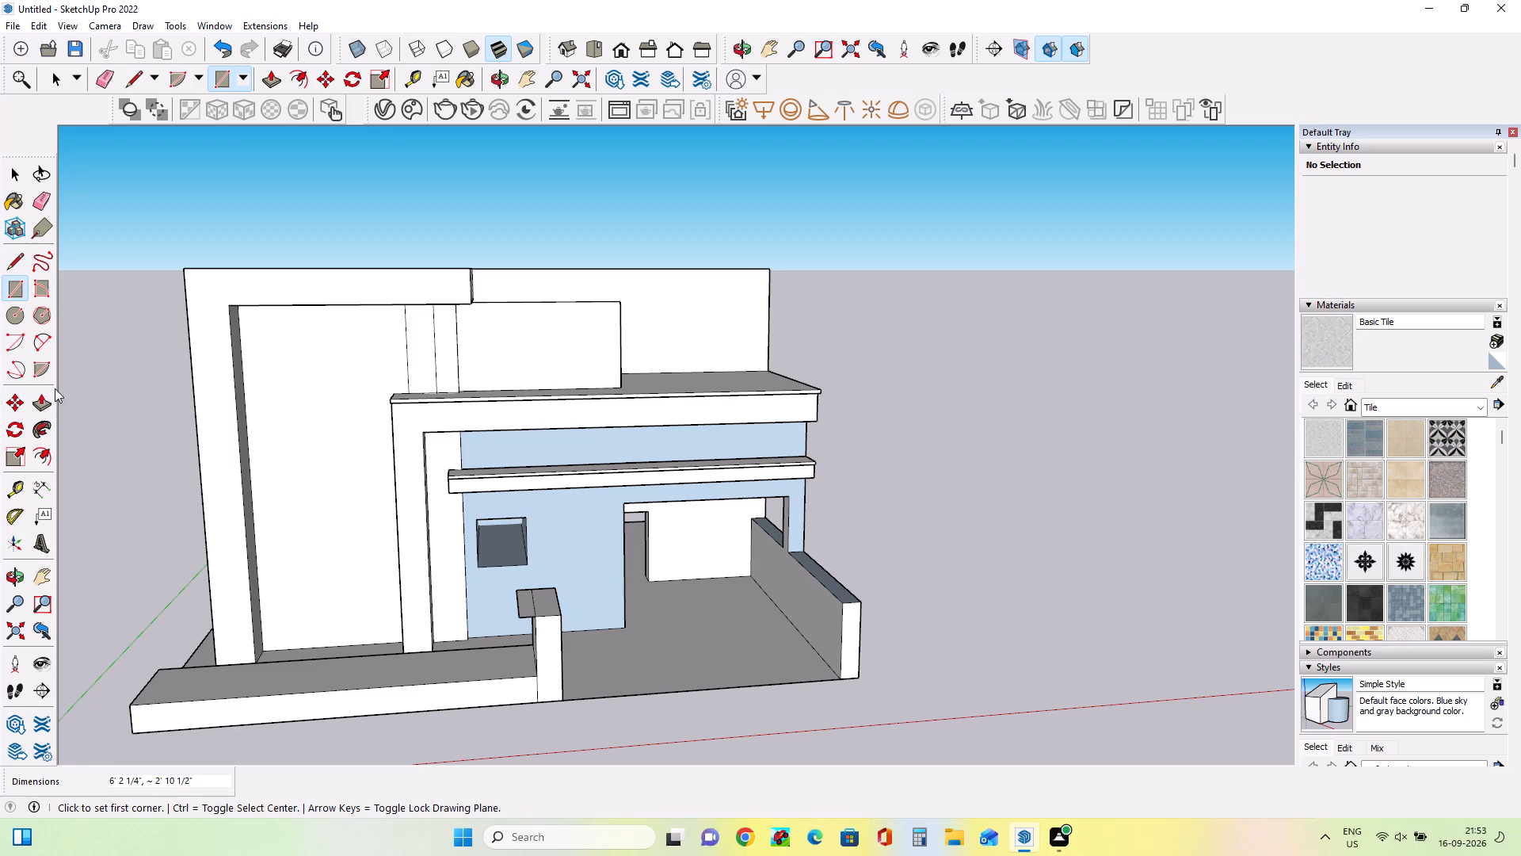
Erase the seam between the post's original top face and its overhanging extension.
left_click(39, 403)
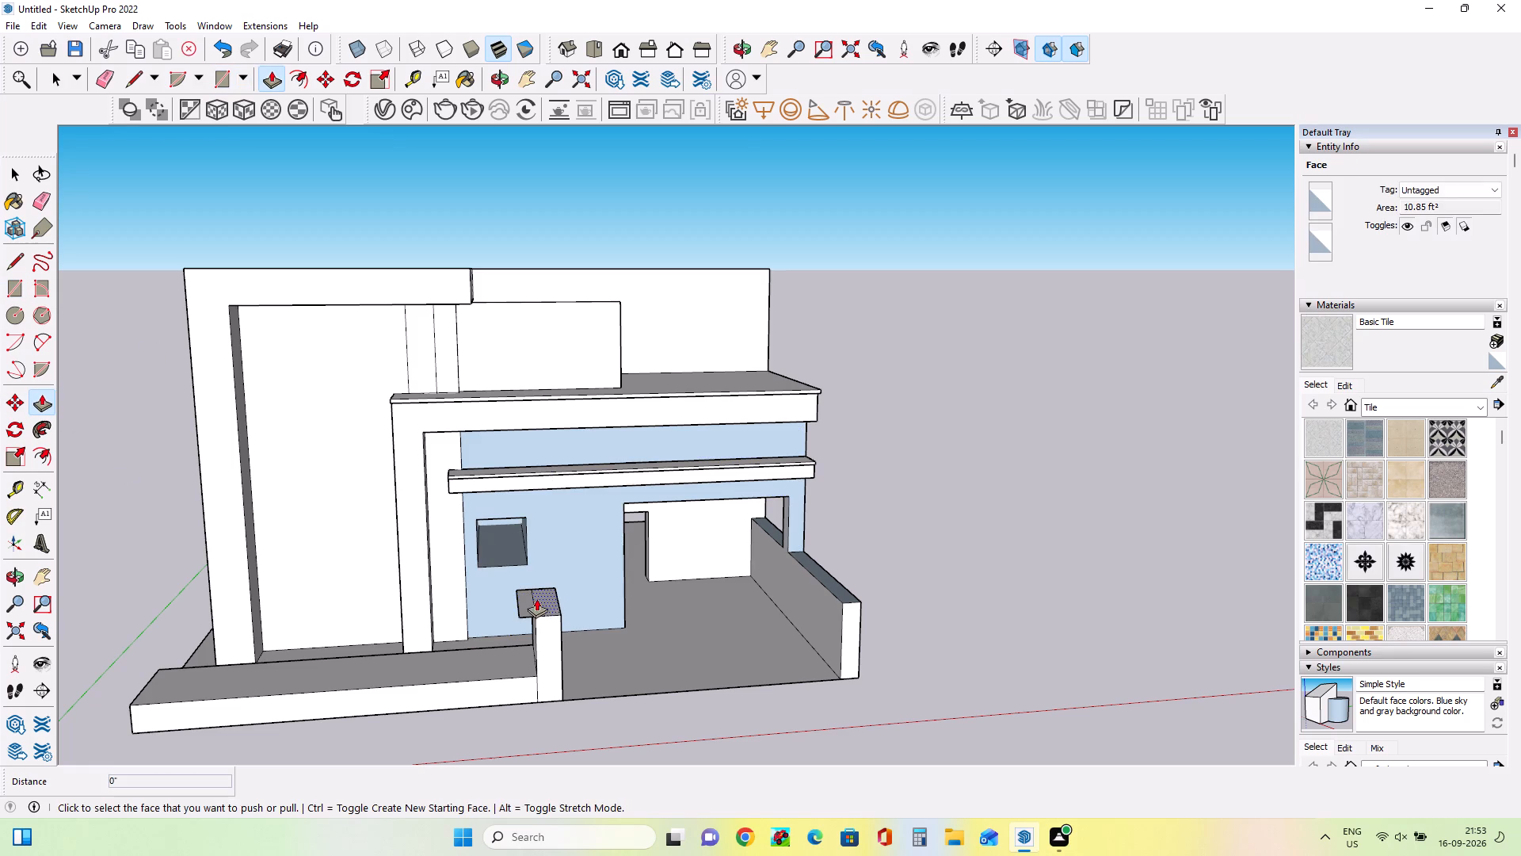
left_click(41, 204)
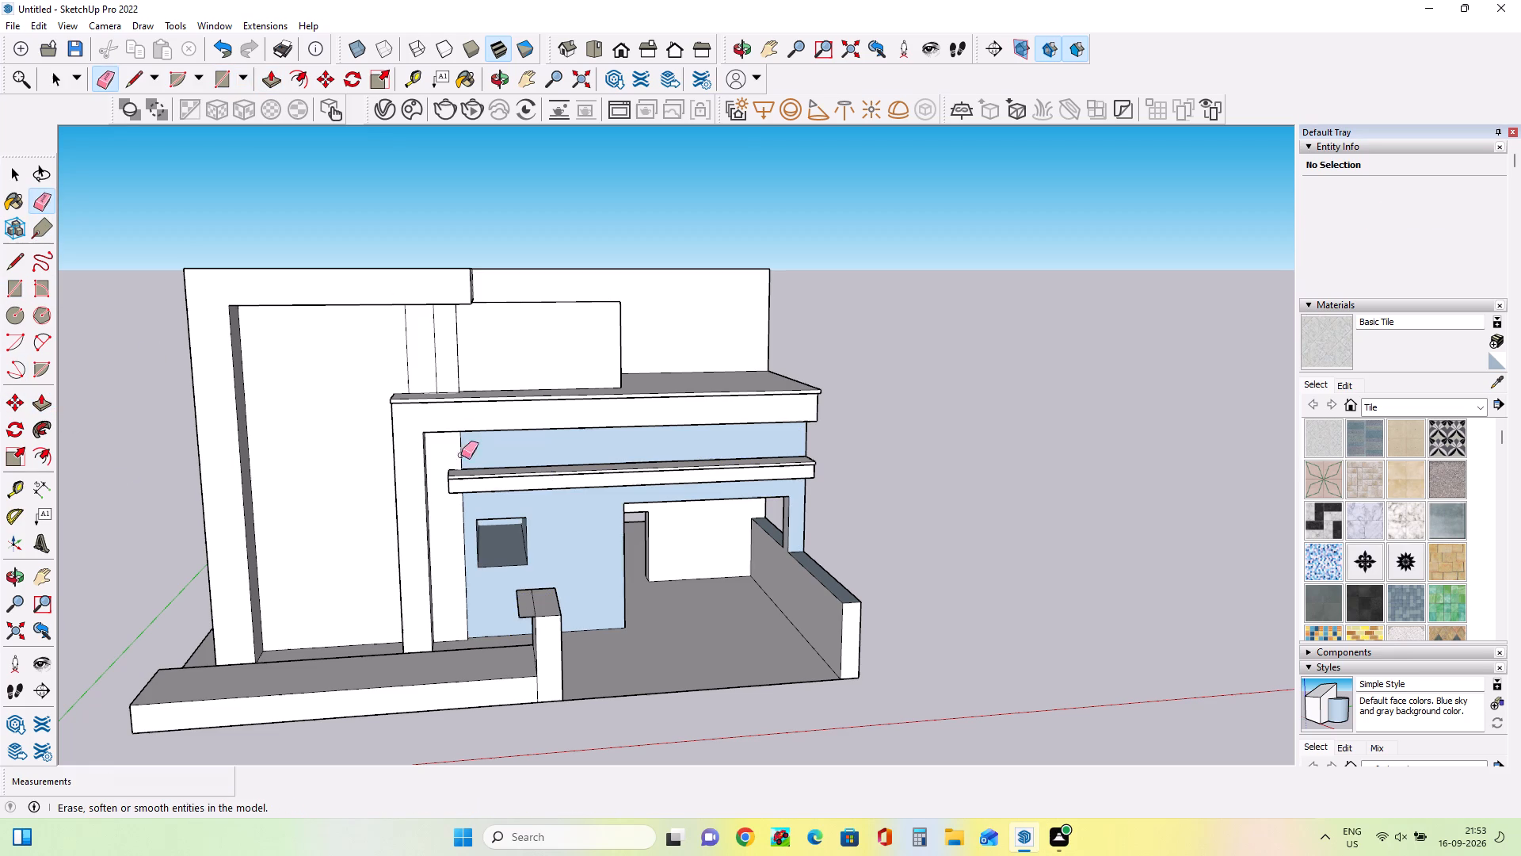
left_click(534, 603)
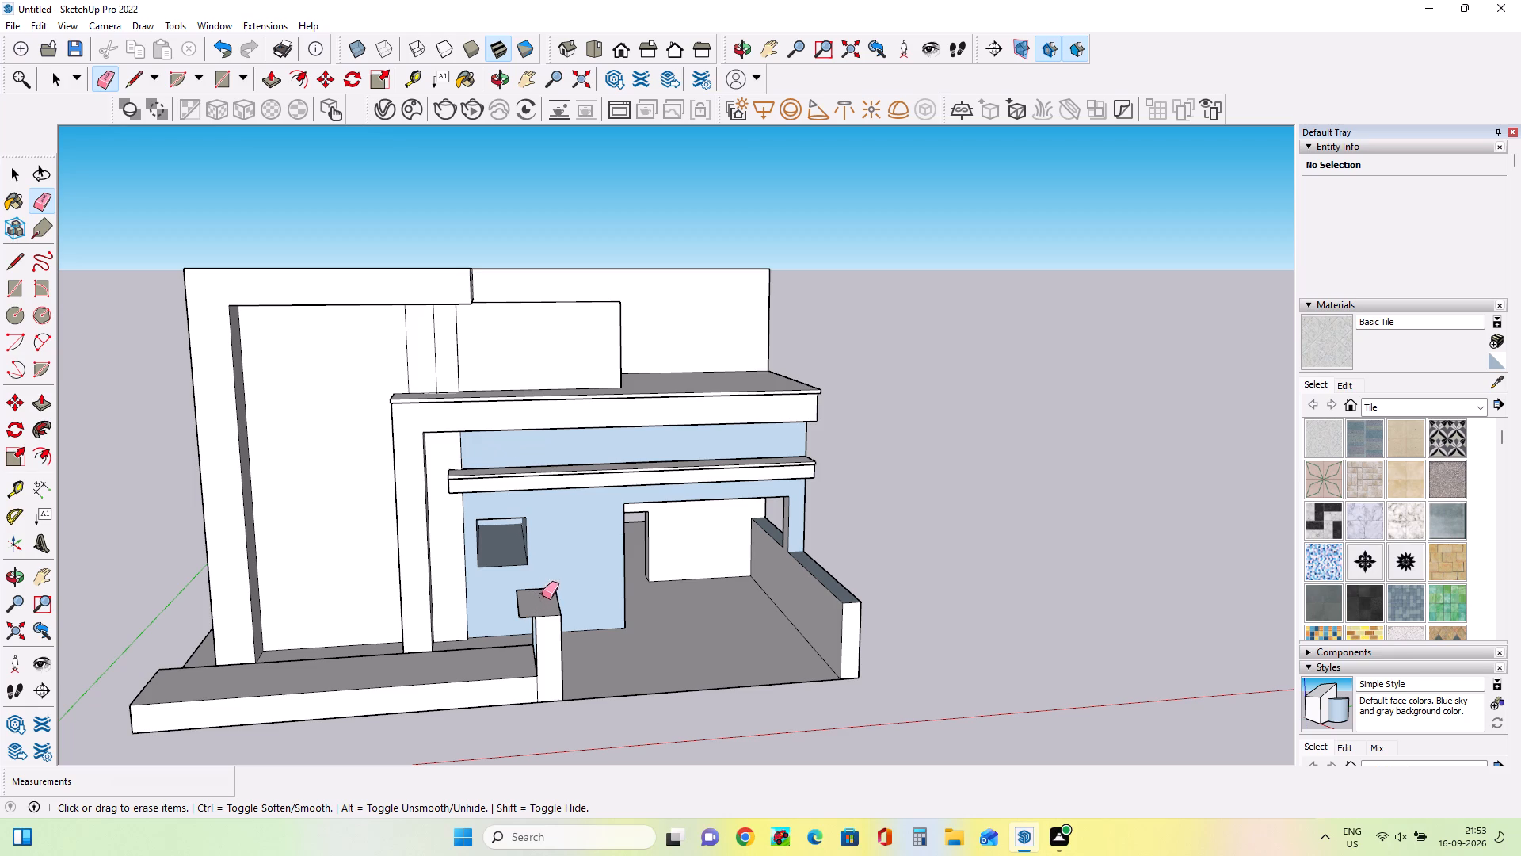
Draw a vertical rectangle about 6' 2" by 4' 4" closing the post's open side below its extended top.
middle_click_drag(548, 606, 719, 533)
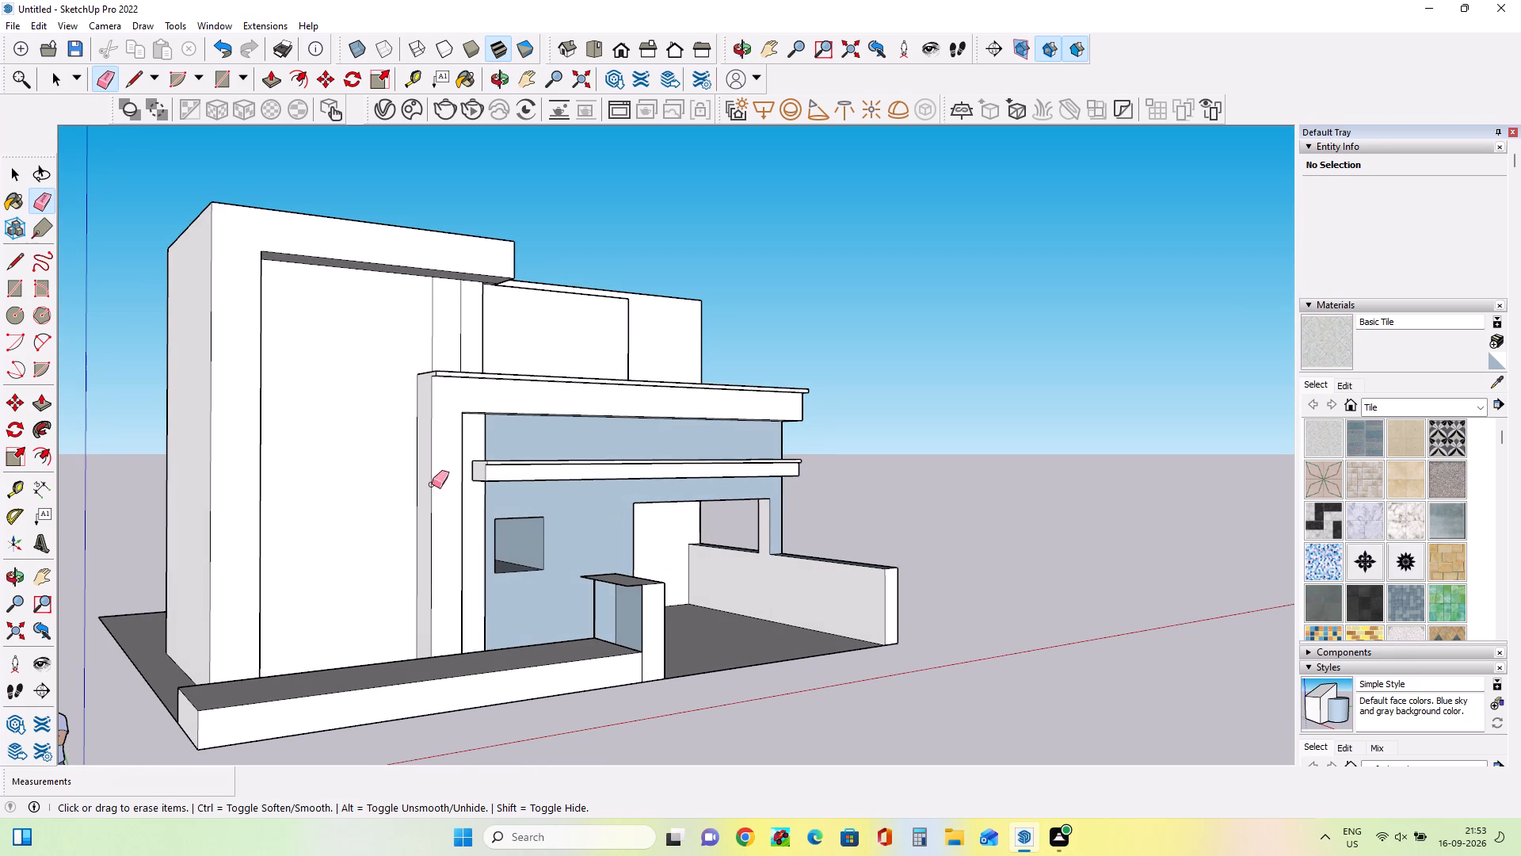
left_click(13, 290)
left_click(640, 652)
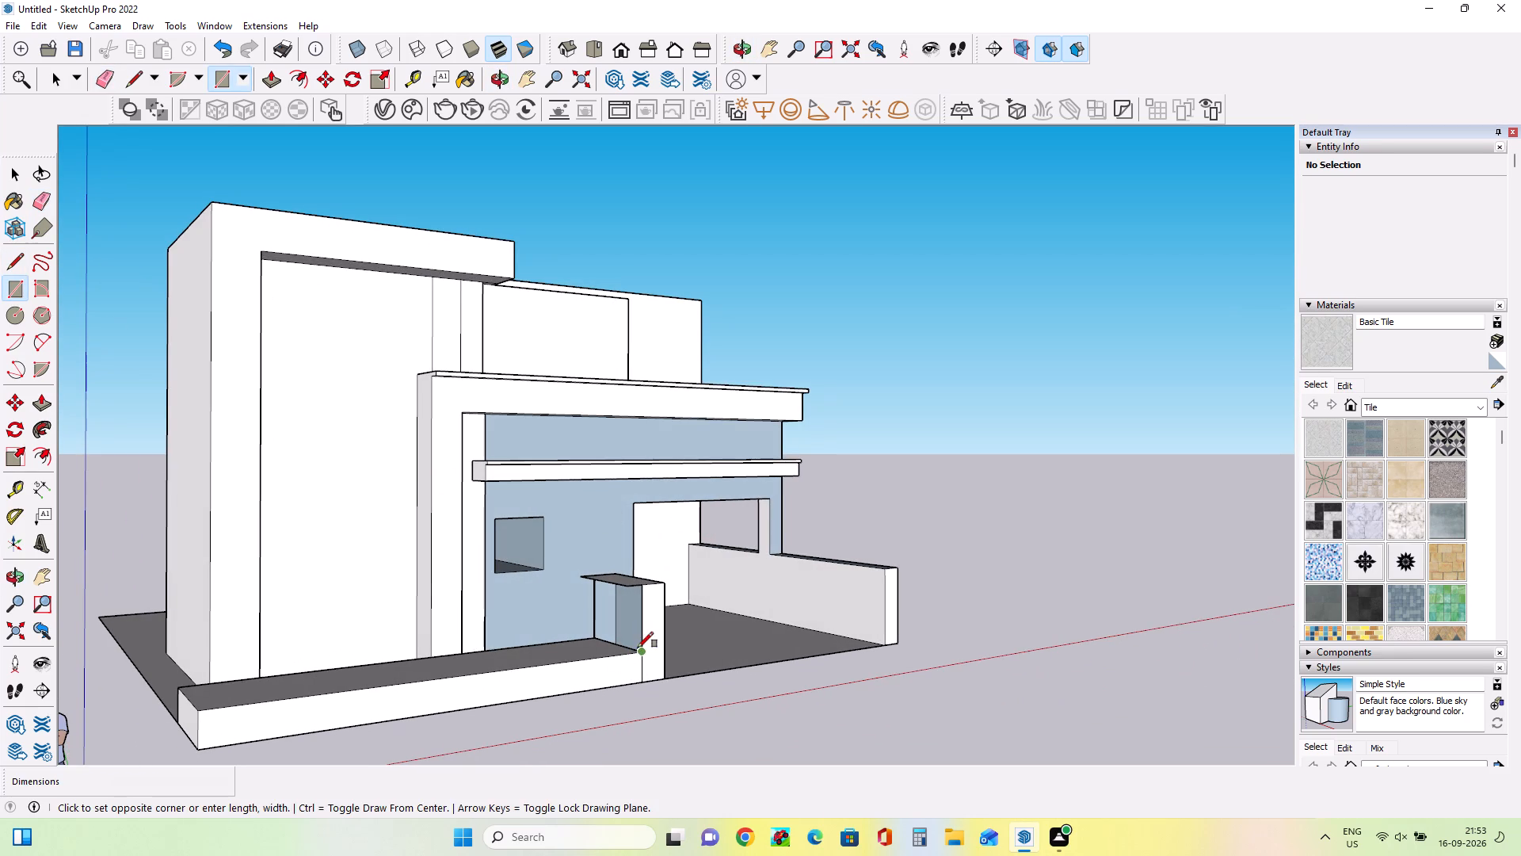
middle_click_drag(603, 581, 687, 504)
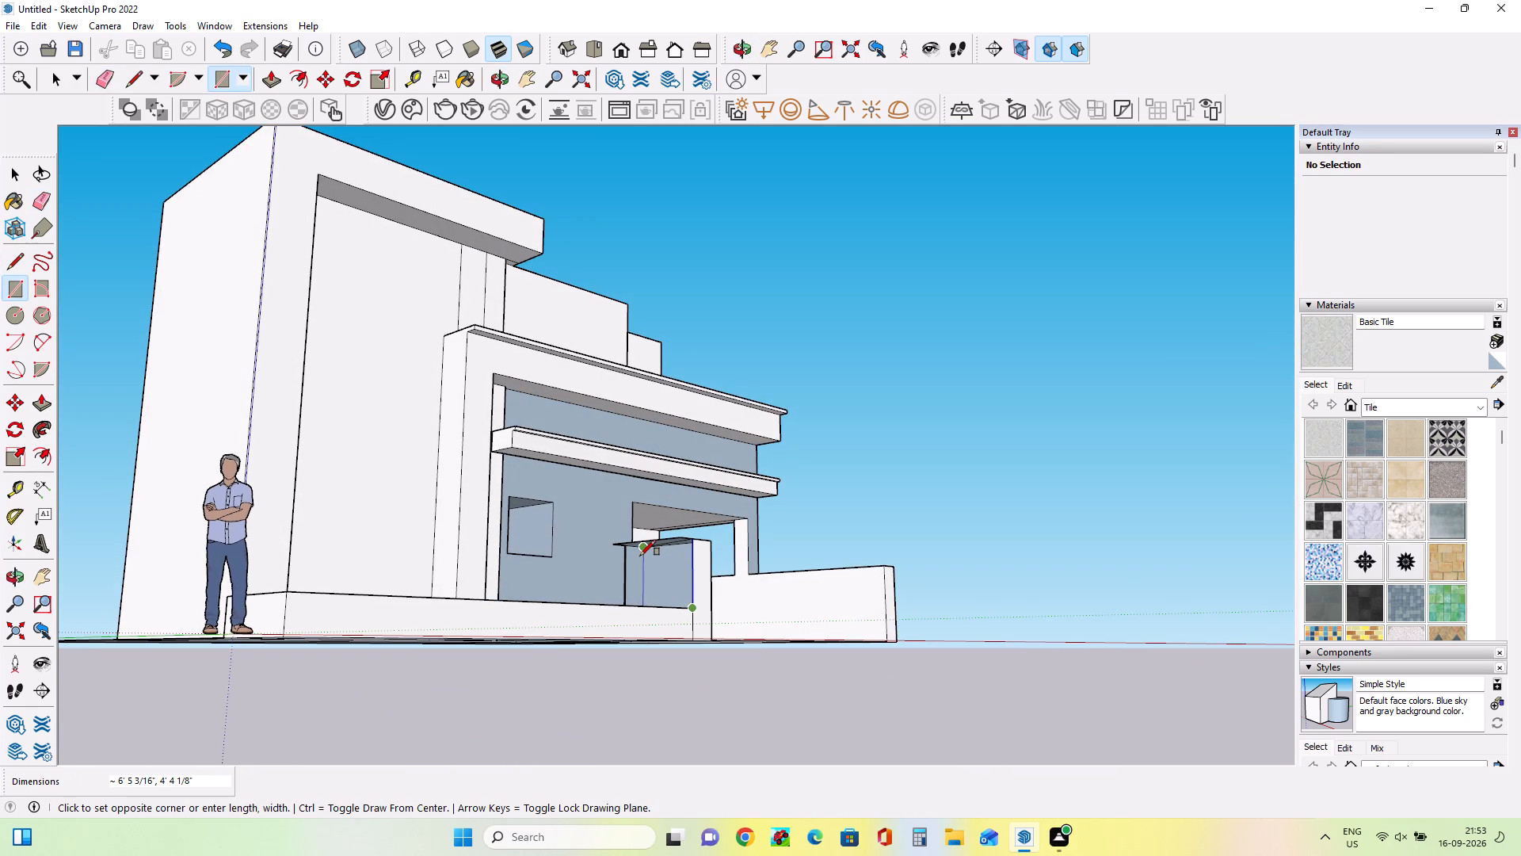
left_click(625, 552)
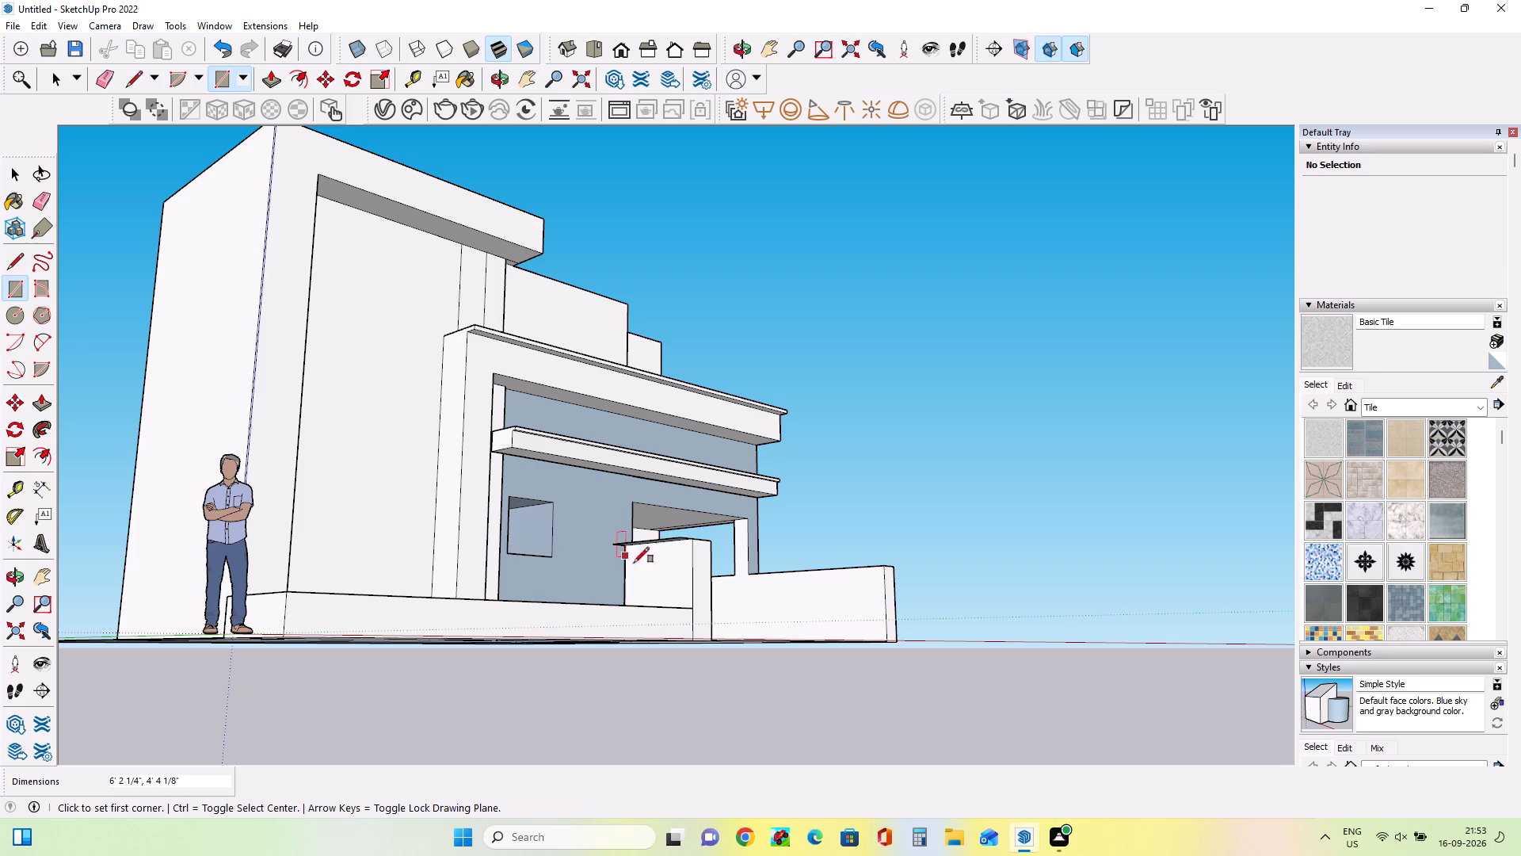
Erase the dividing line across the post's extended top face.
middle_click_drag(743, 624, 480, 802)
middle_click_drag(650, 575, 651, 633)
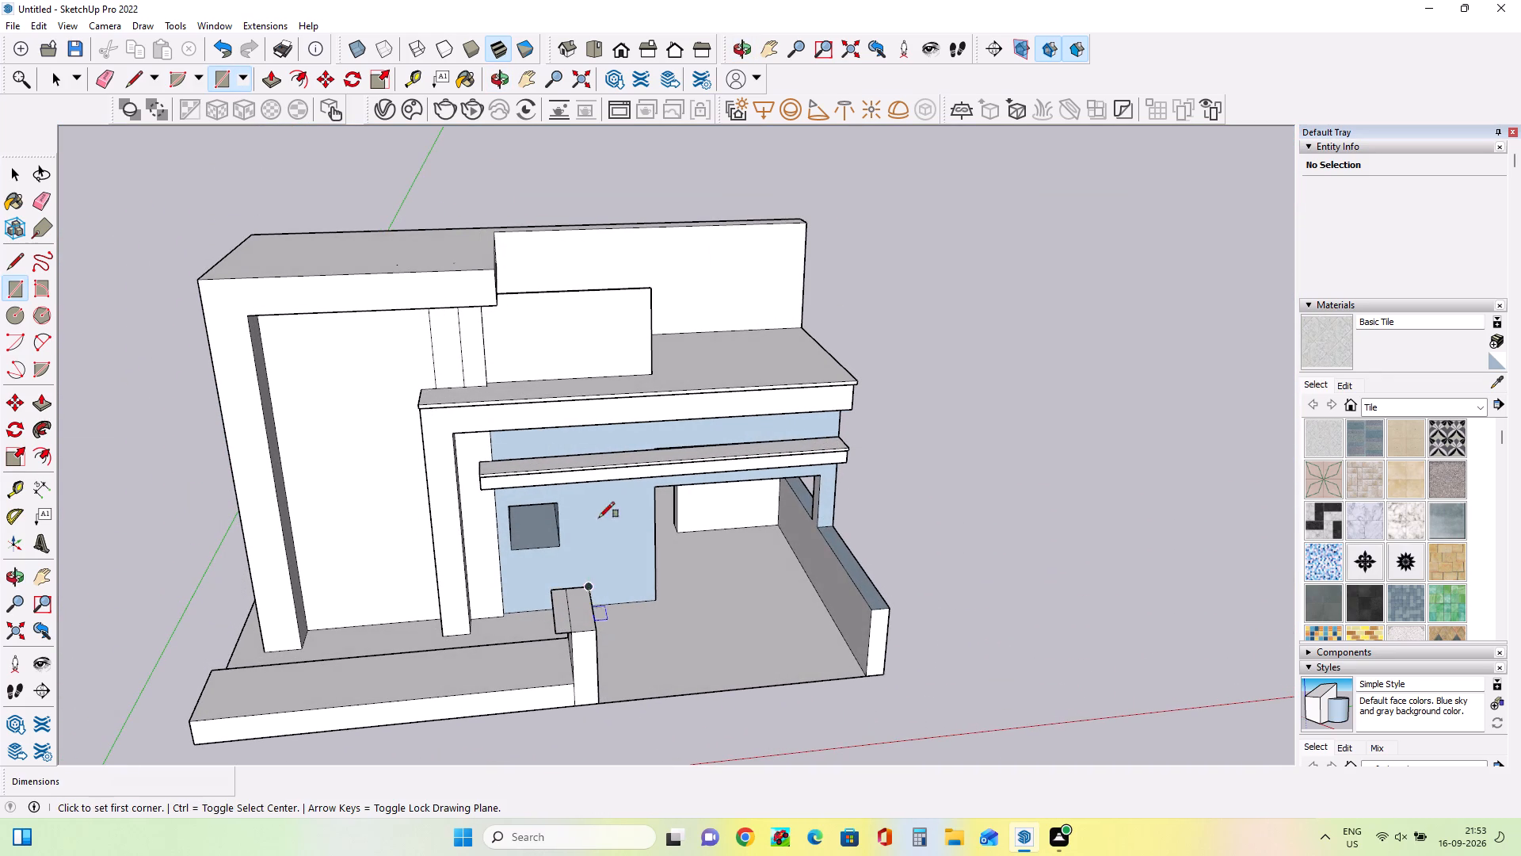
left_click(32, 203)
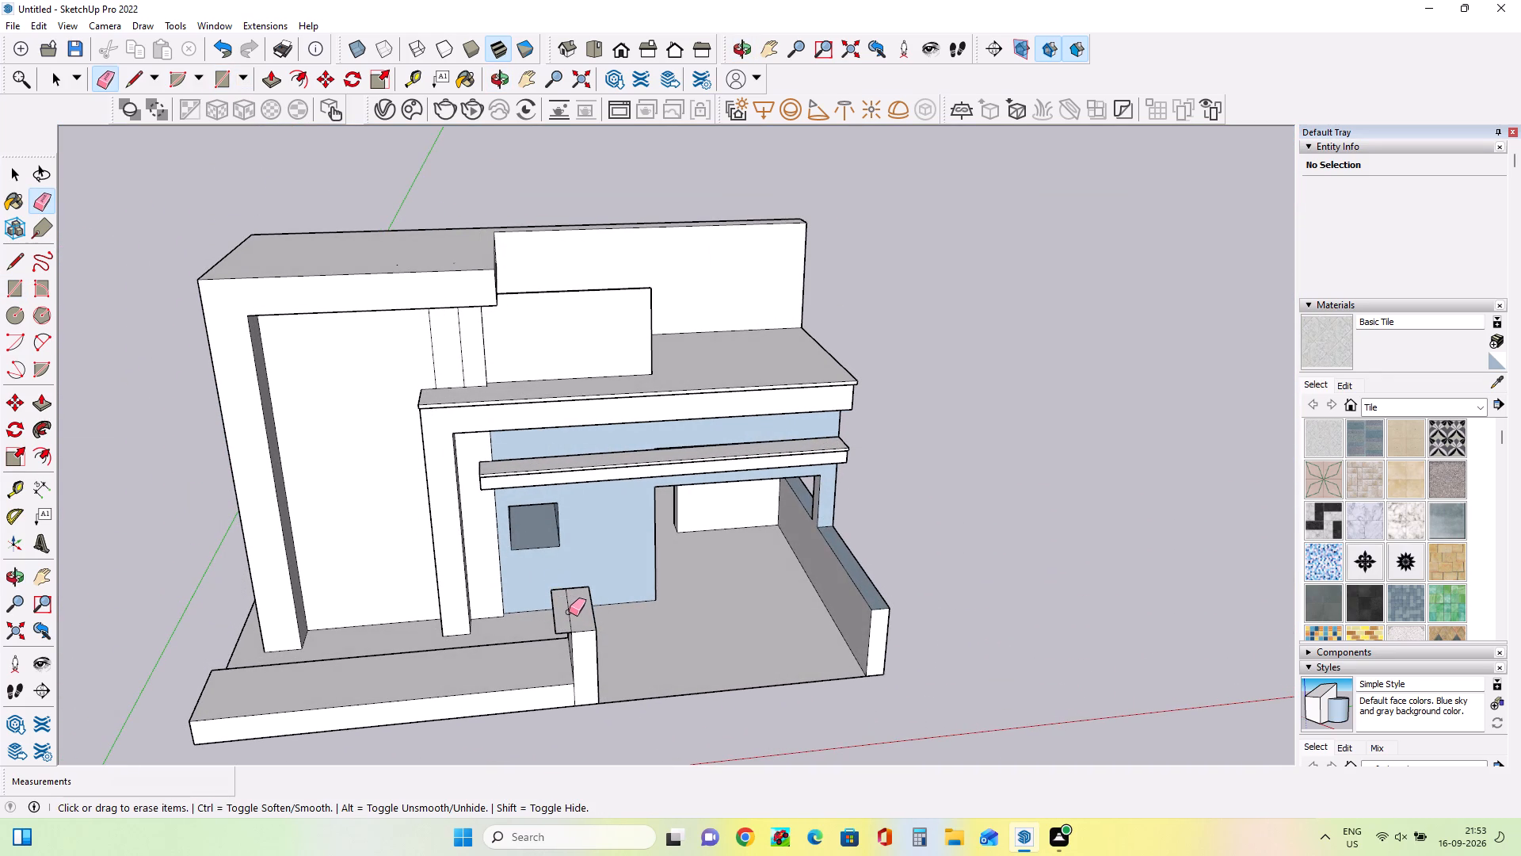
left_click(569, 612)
Draw vertical lines at the rear and front of the post's open side, about 4' 4" and 3' 10" long.
middle_click_drag(619, 613, 745, 471)
middle_click_drag(655, 571, 665, 578)
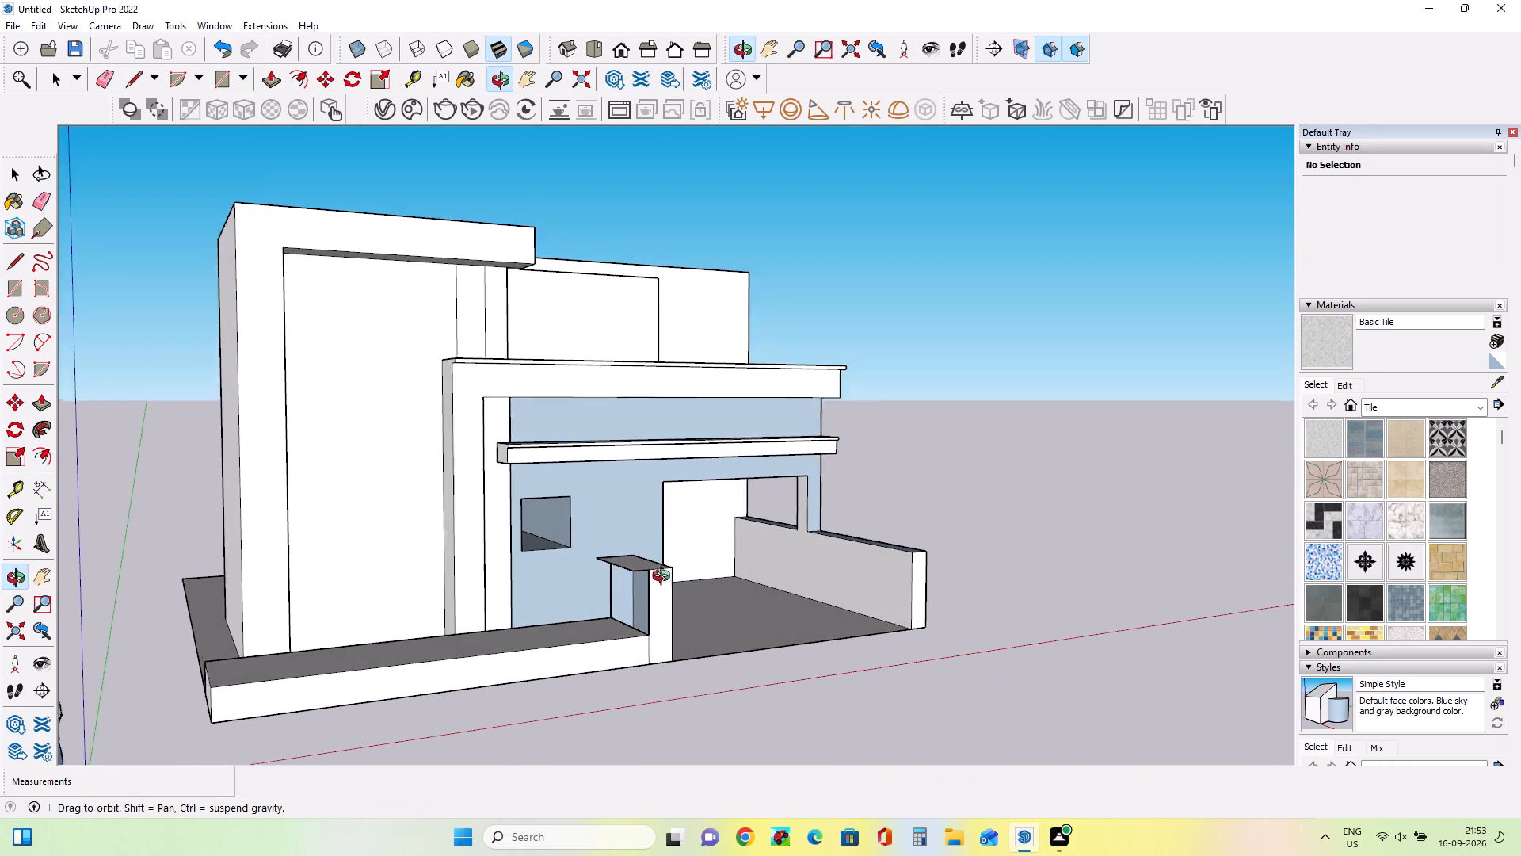
middle_click_drag(665, 578, 689, 587)
scroll(664, 625, "up", 3)
middle_click_drag(665, 612, 685, 572)
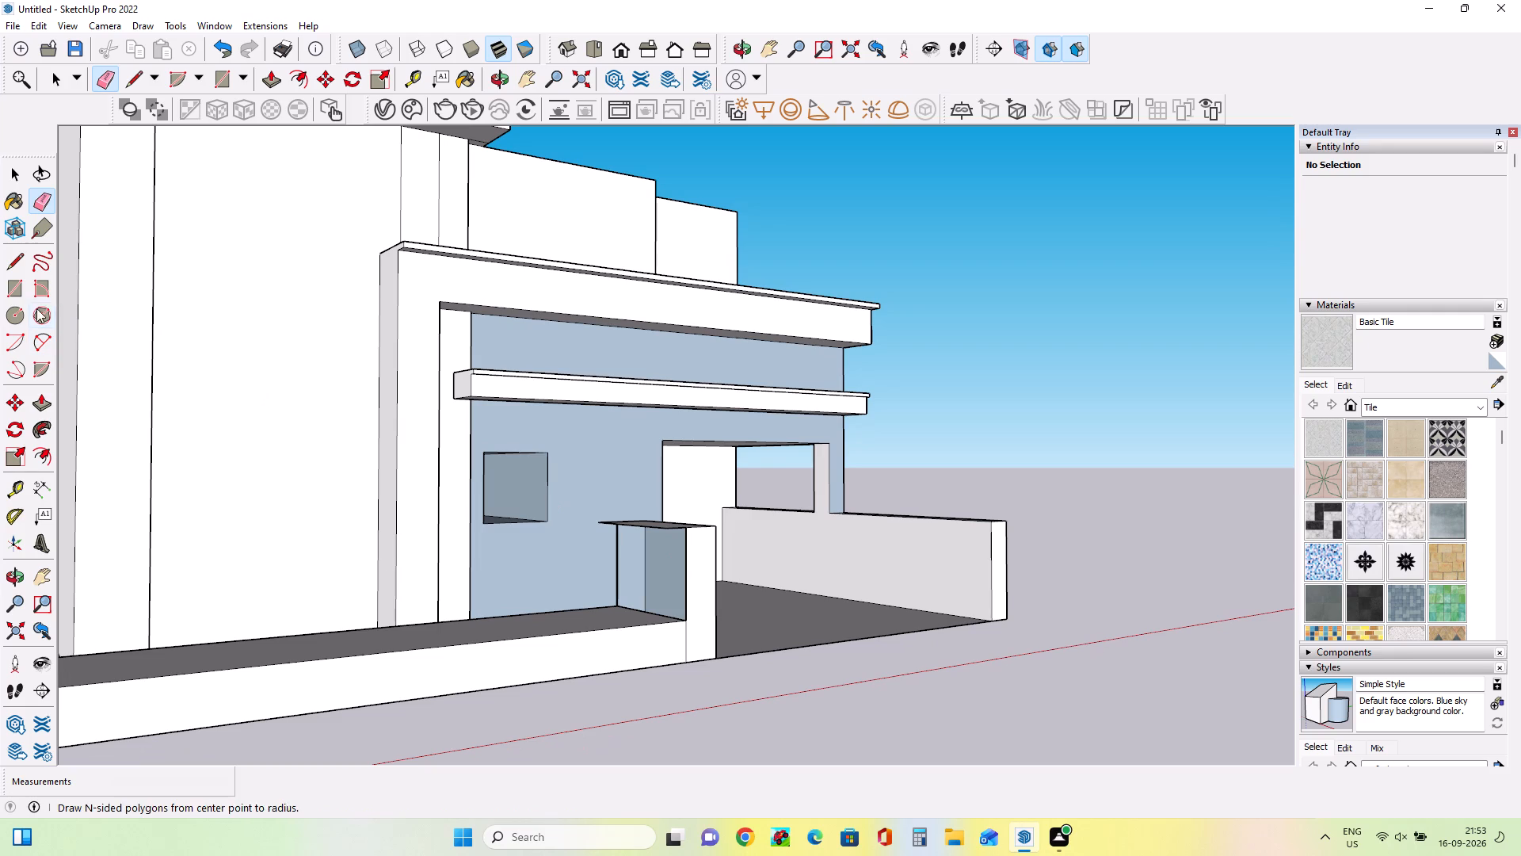
left_click(10, 256)
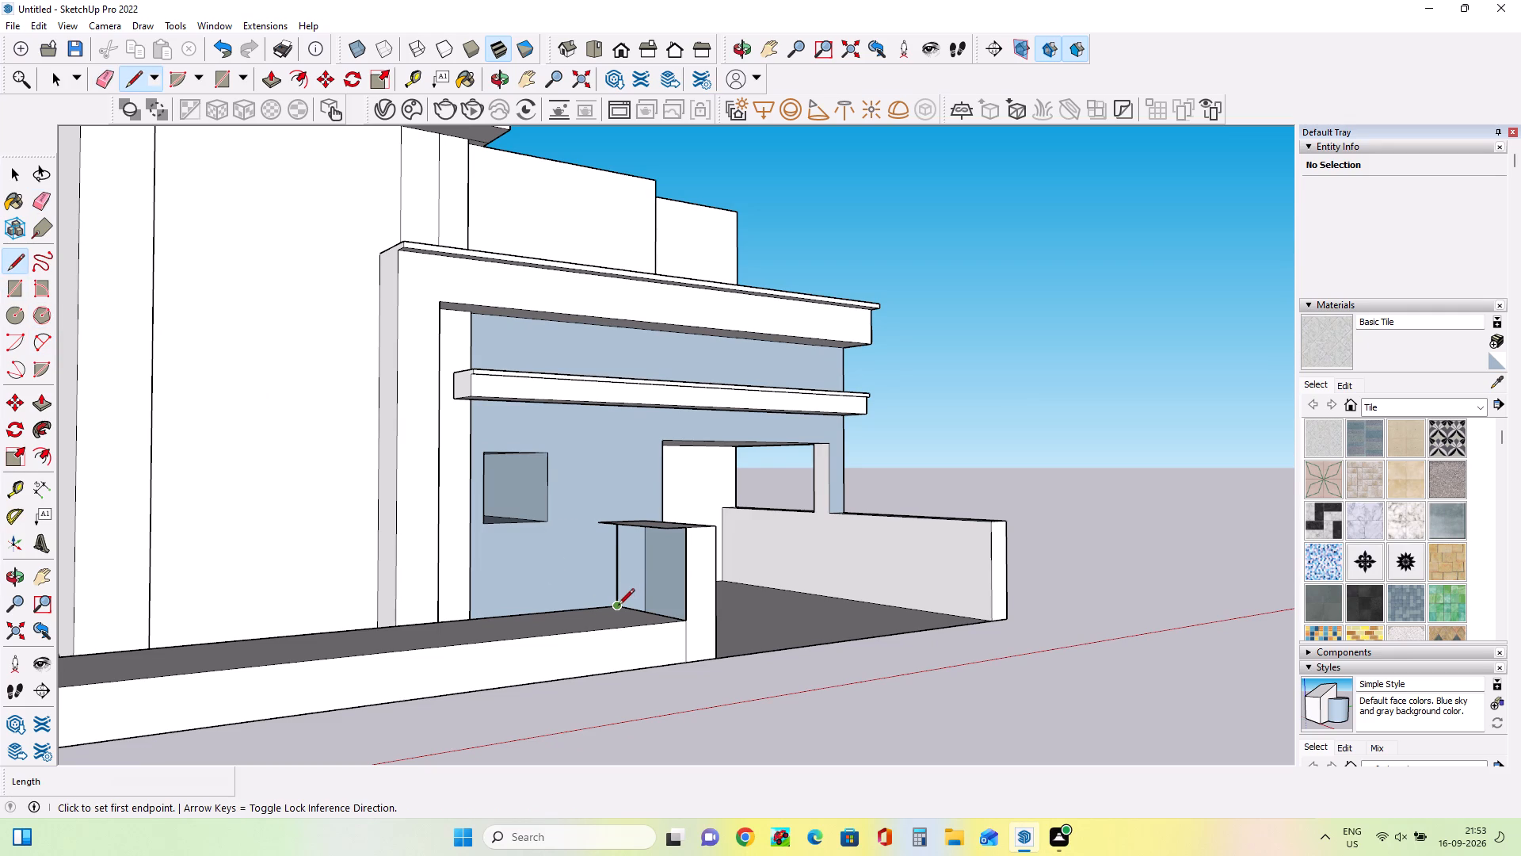
left_click(618, 607)
middle_click_drag(625, 587, 635, 520)
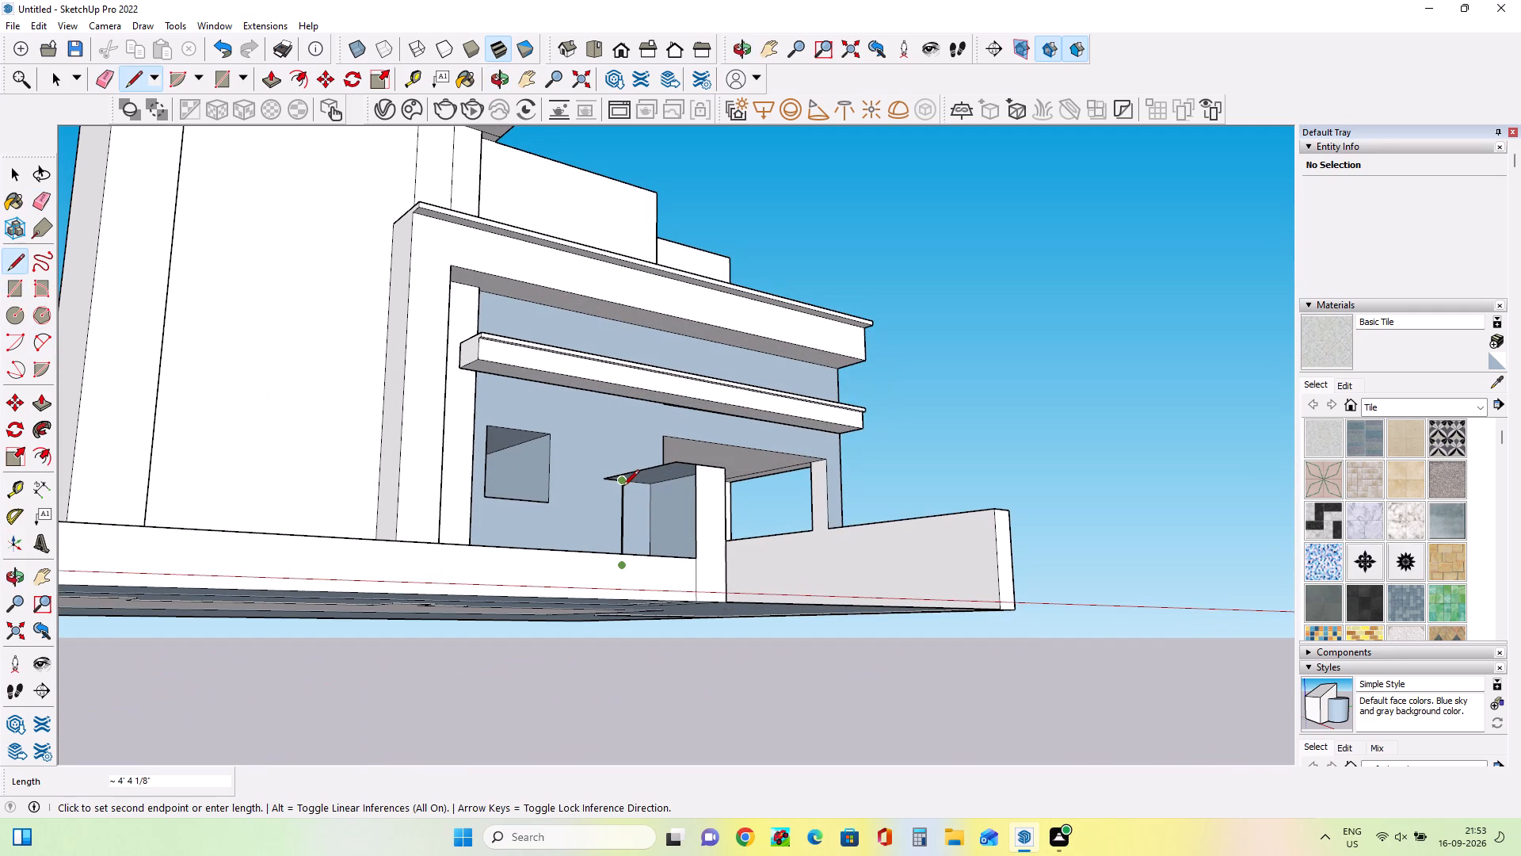
left_click(623, 487)
left_click(694, 560)
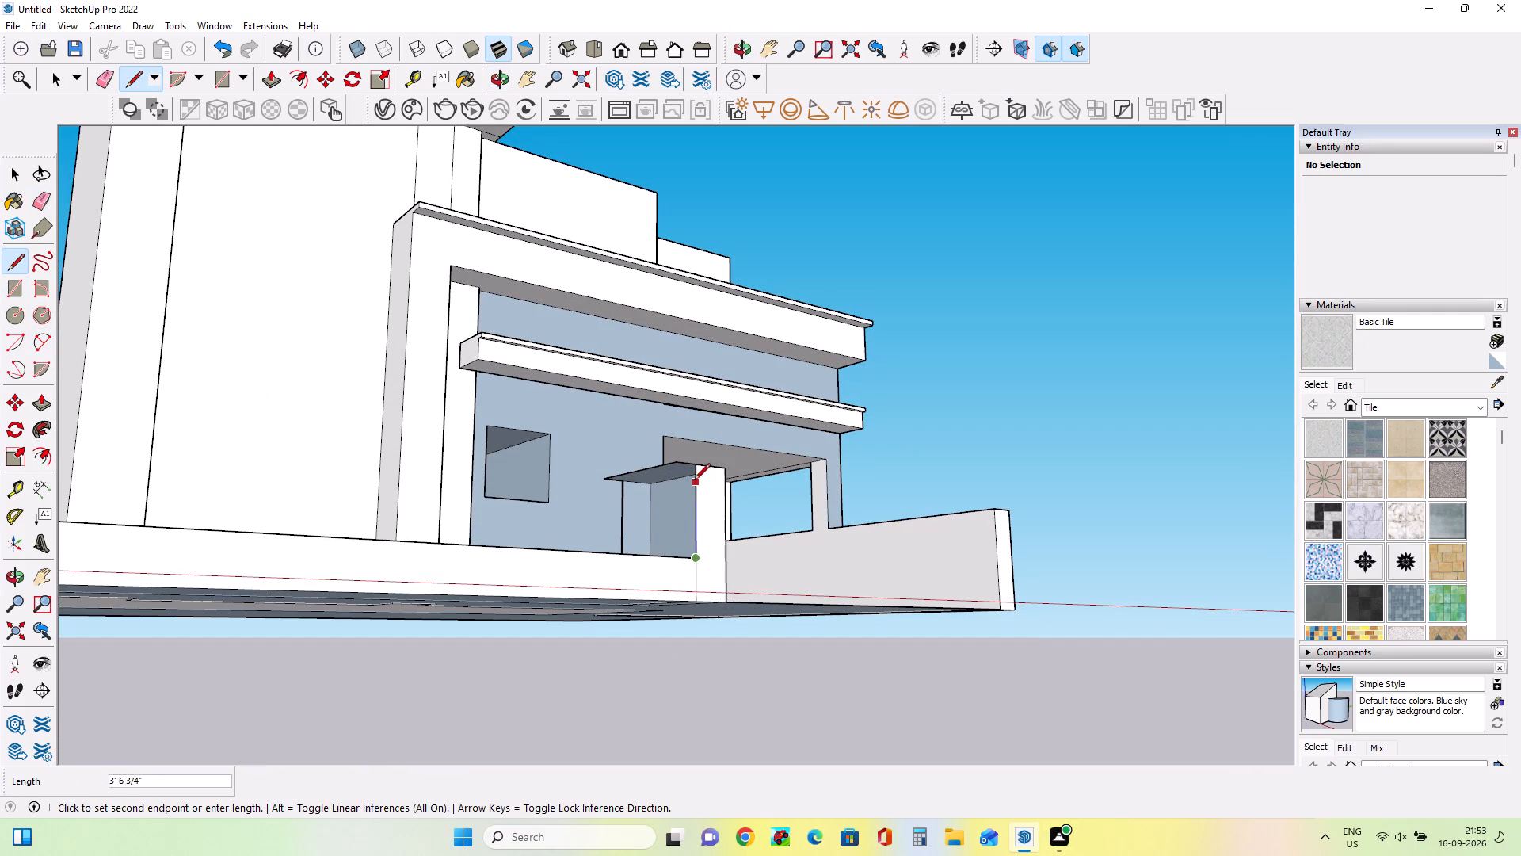
left_click(692, 475)
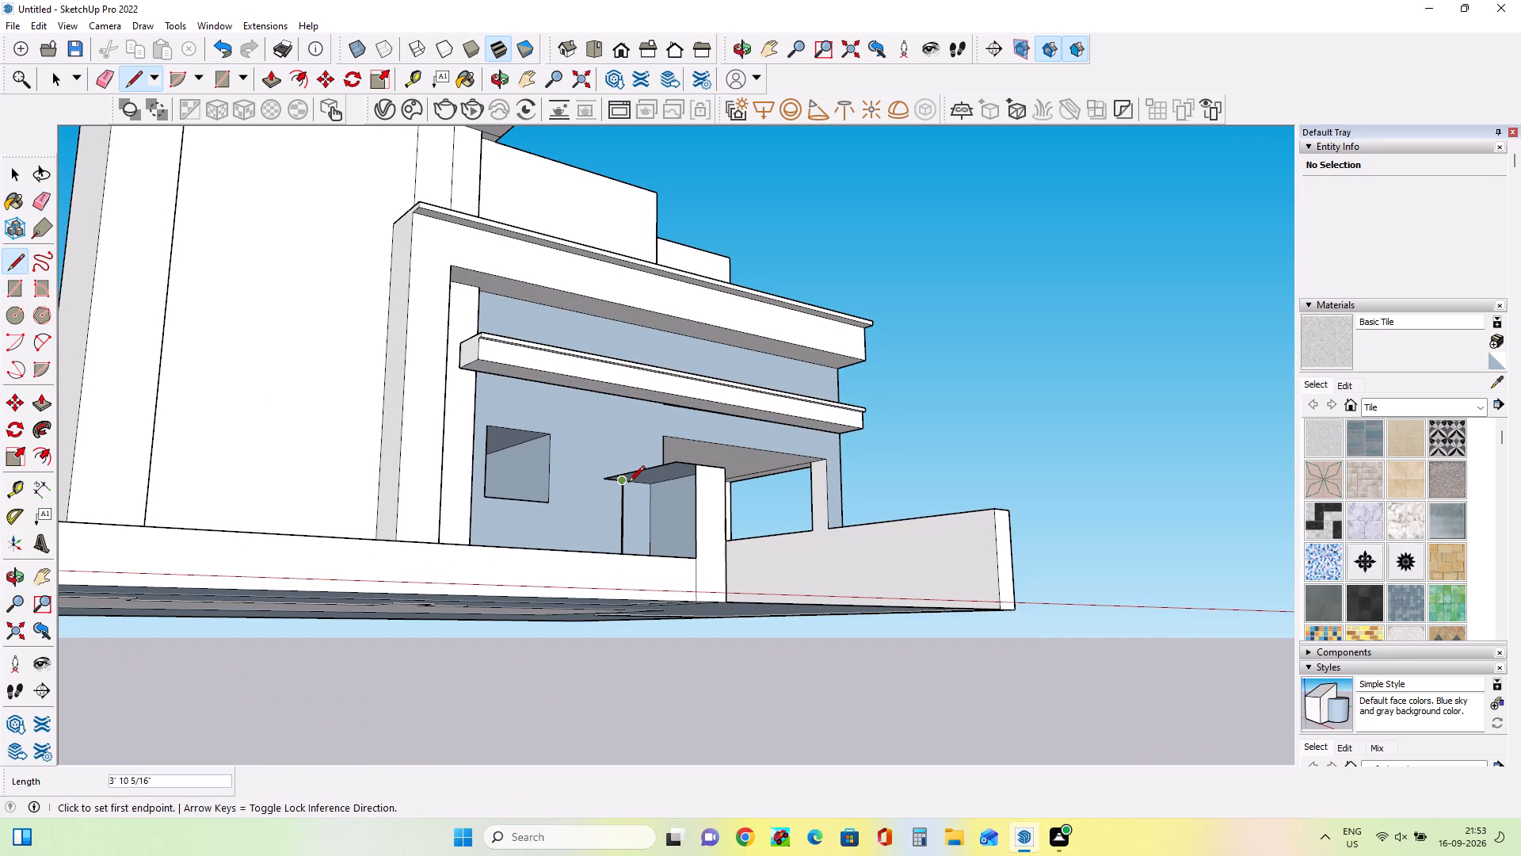
left_click(627, 483)
key("Escape")
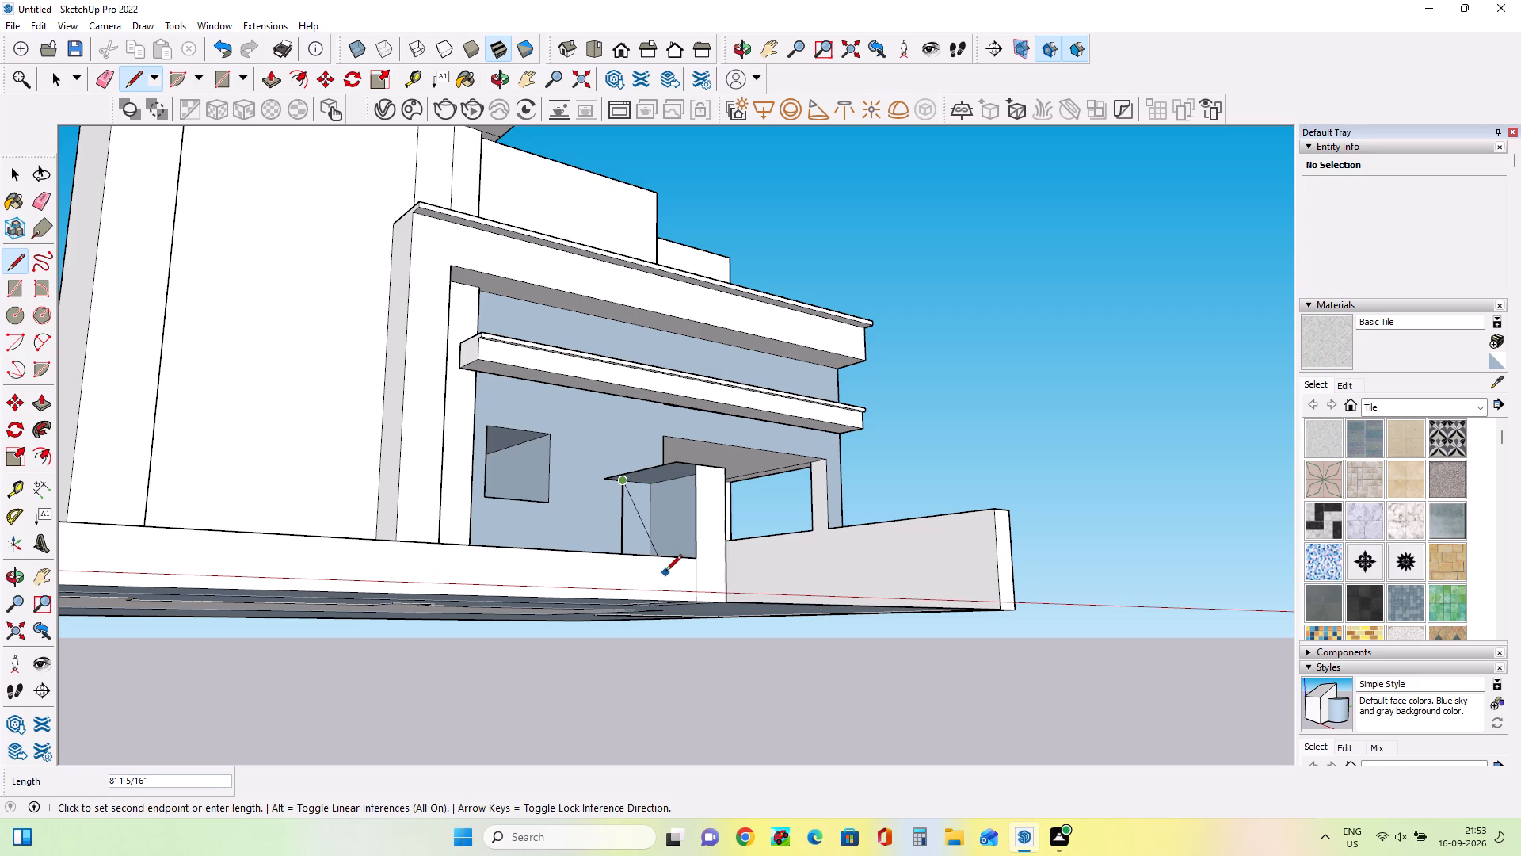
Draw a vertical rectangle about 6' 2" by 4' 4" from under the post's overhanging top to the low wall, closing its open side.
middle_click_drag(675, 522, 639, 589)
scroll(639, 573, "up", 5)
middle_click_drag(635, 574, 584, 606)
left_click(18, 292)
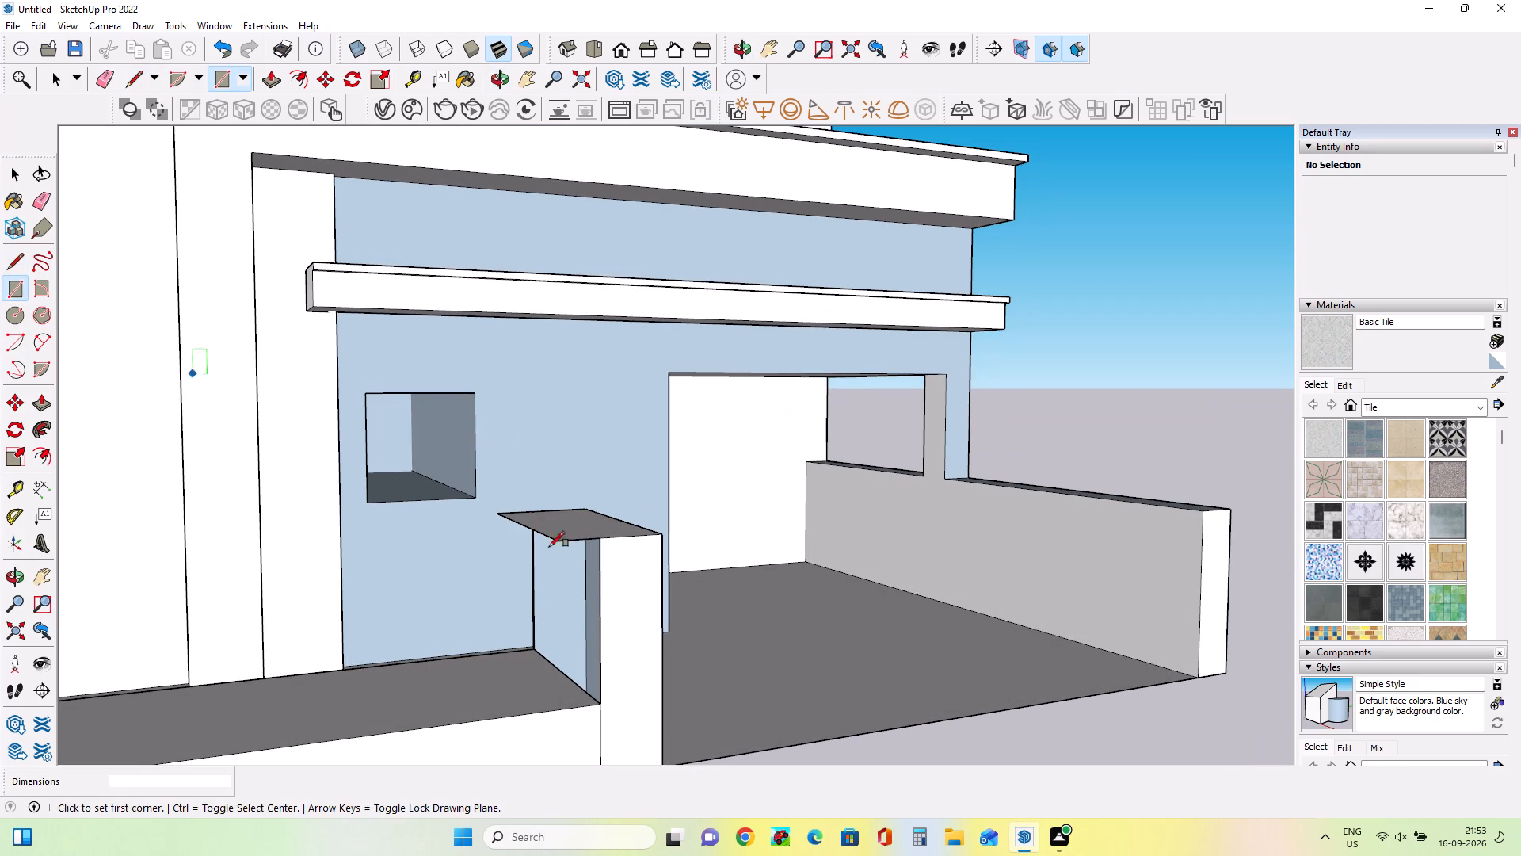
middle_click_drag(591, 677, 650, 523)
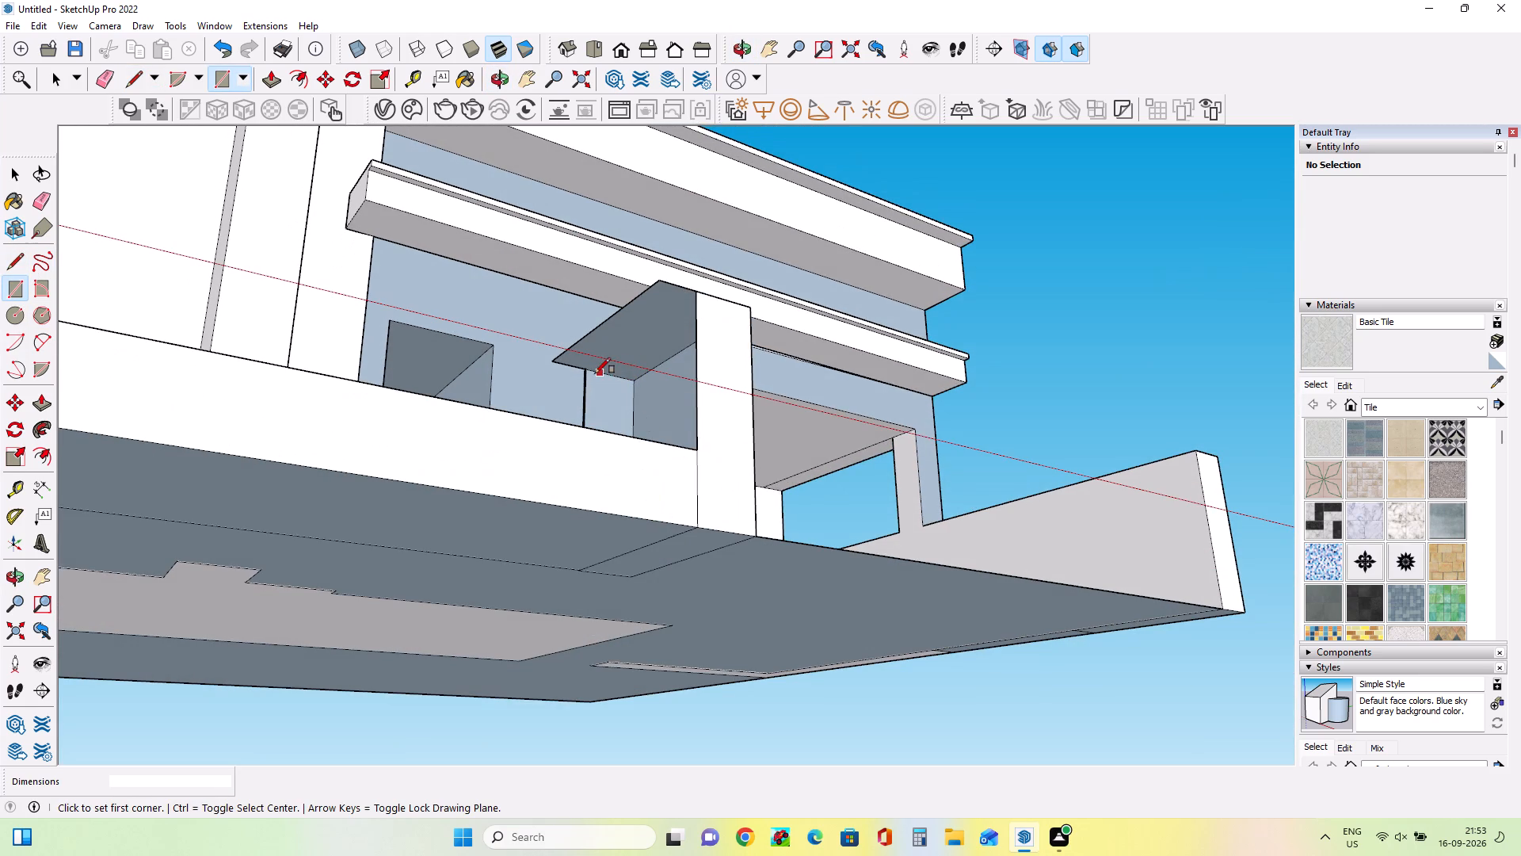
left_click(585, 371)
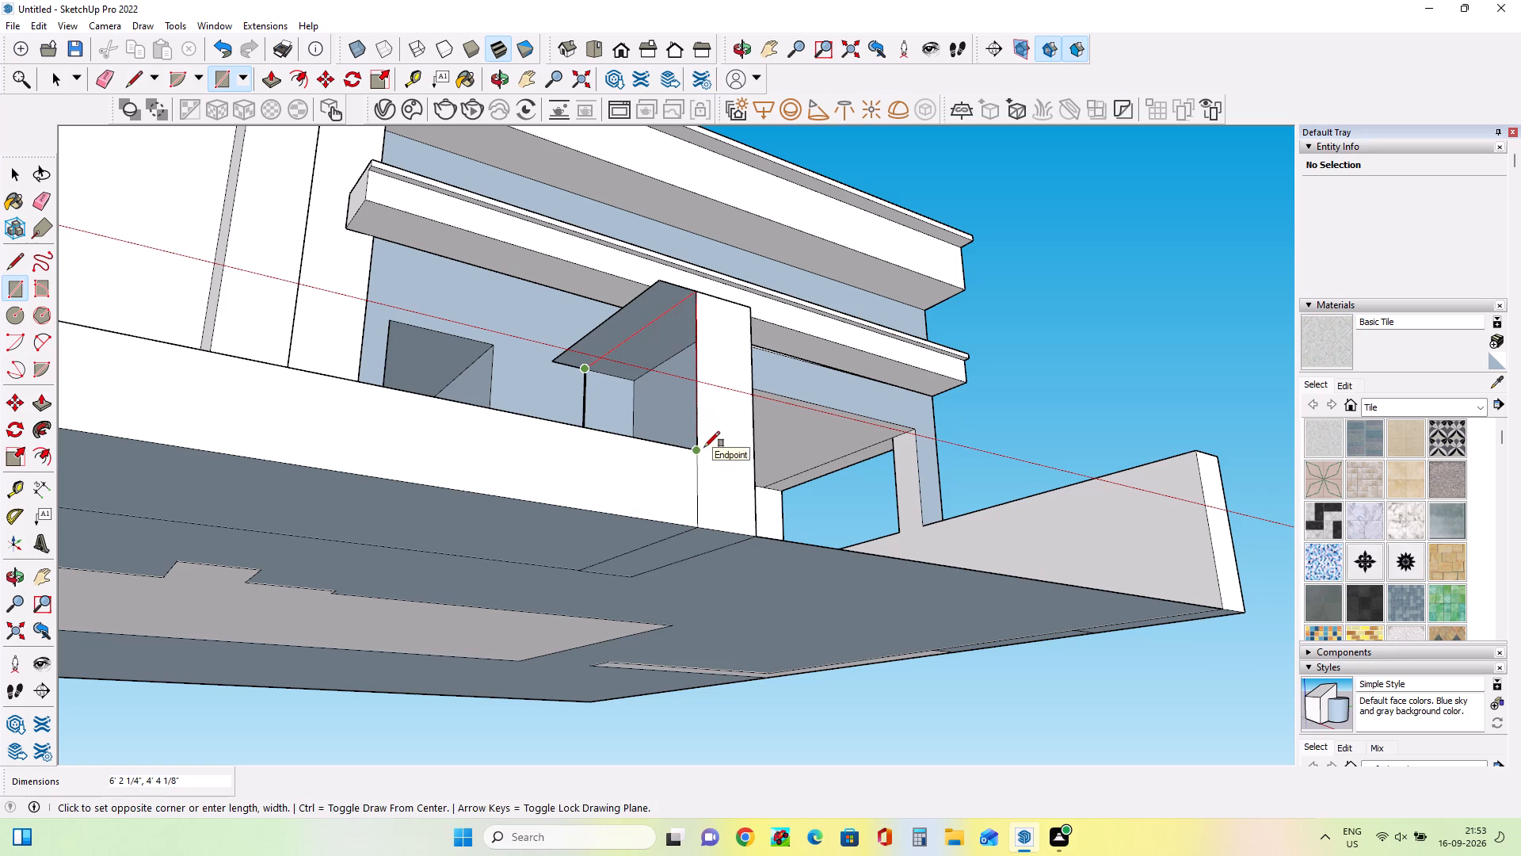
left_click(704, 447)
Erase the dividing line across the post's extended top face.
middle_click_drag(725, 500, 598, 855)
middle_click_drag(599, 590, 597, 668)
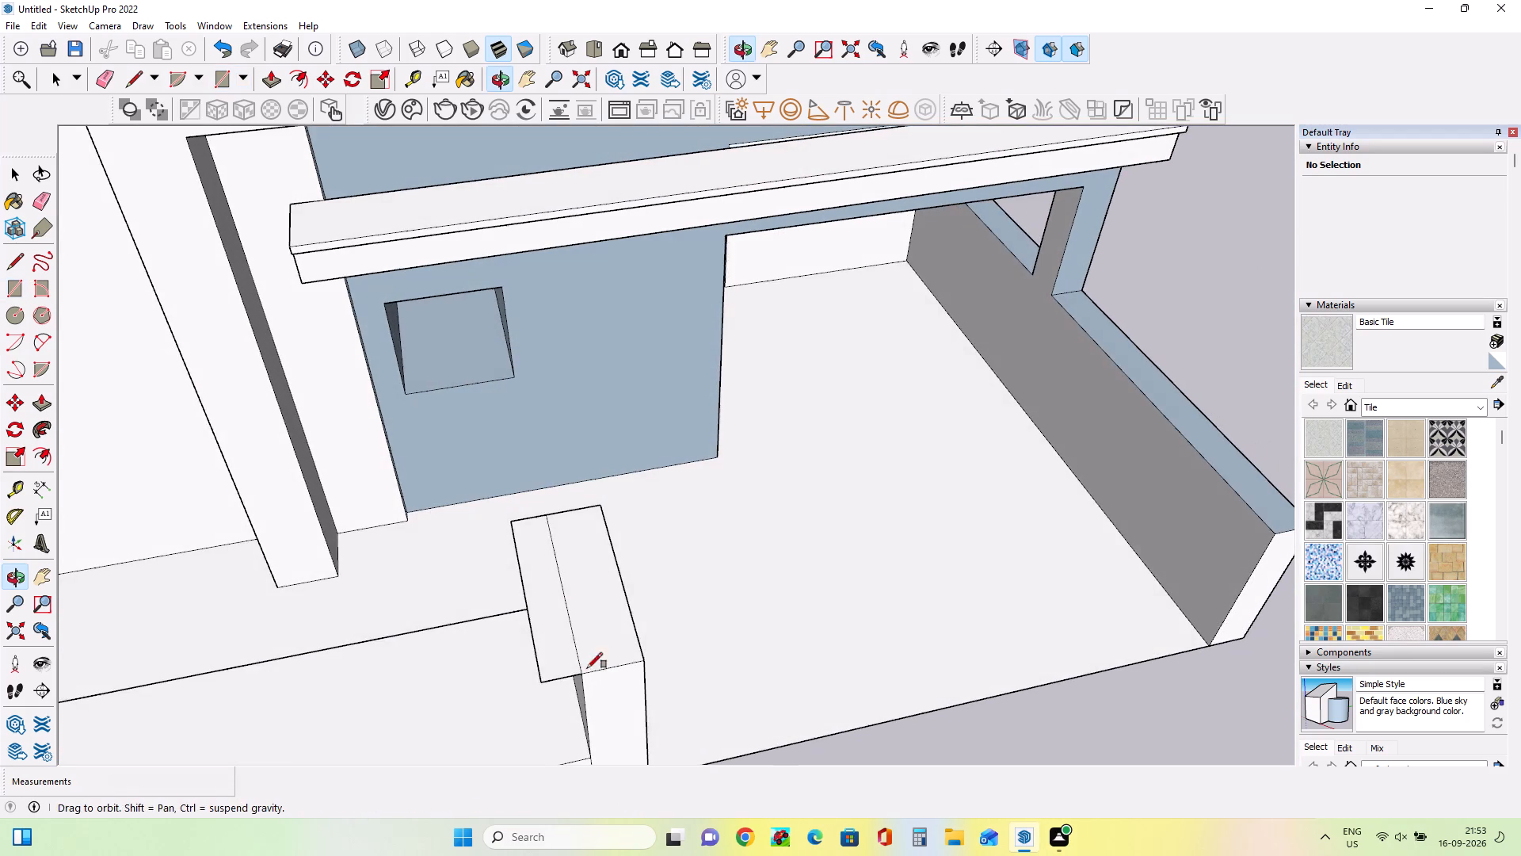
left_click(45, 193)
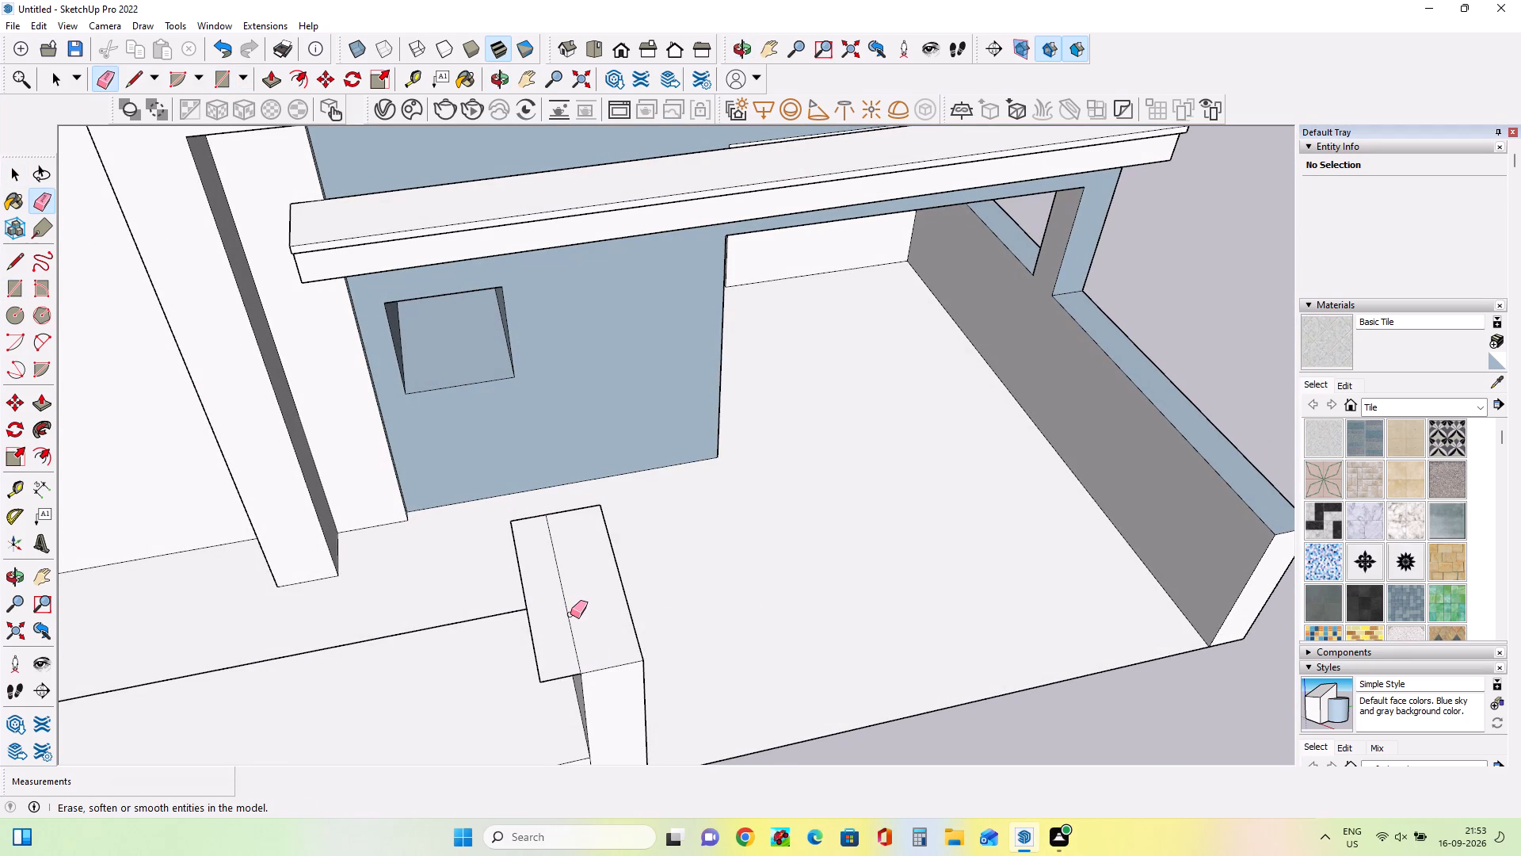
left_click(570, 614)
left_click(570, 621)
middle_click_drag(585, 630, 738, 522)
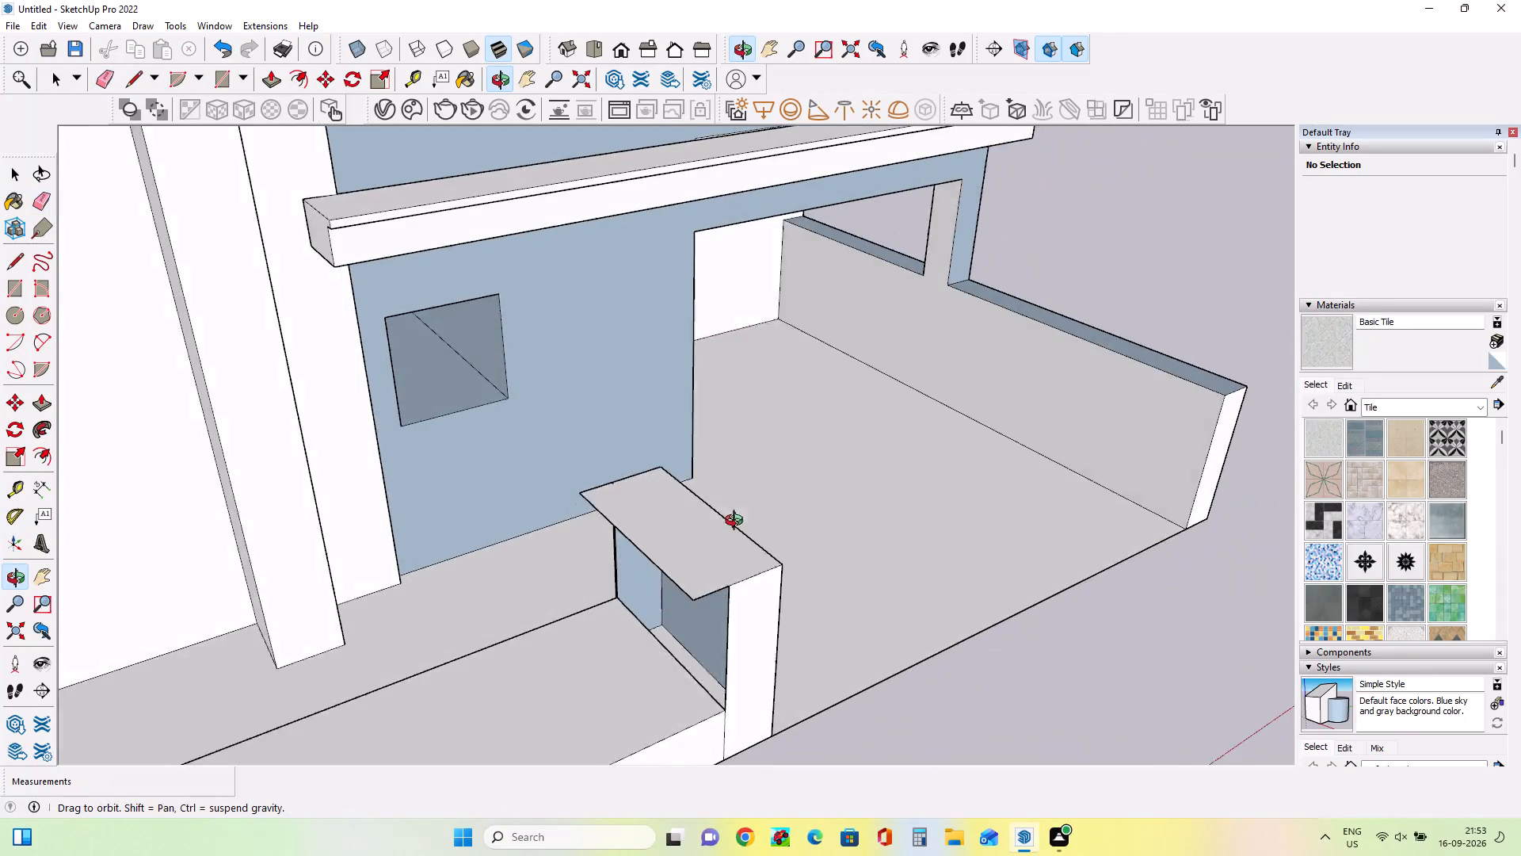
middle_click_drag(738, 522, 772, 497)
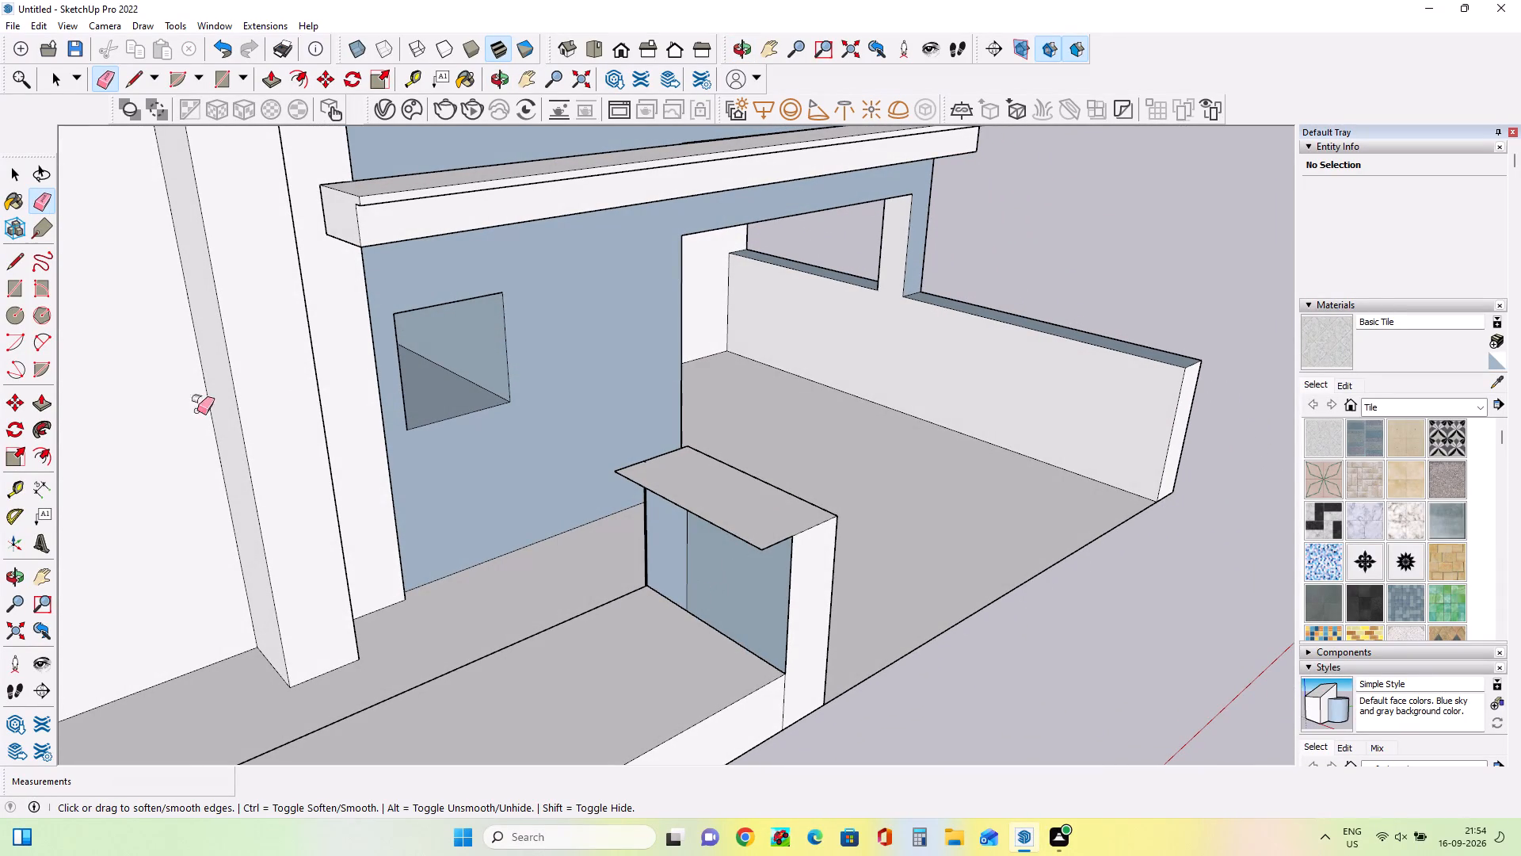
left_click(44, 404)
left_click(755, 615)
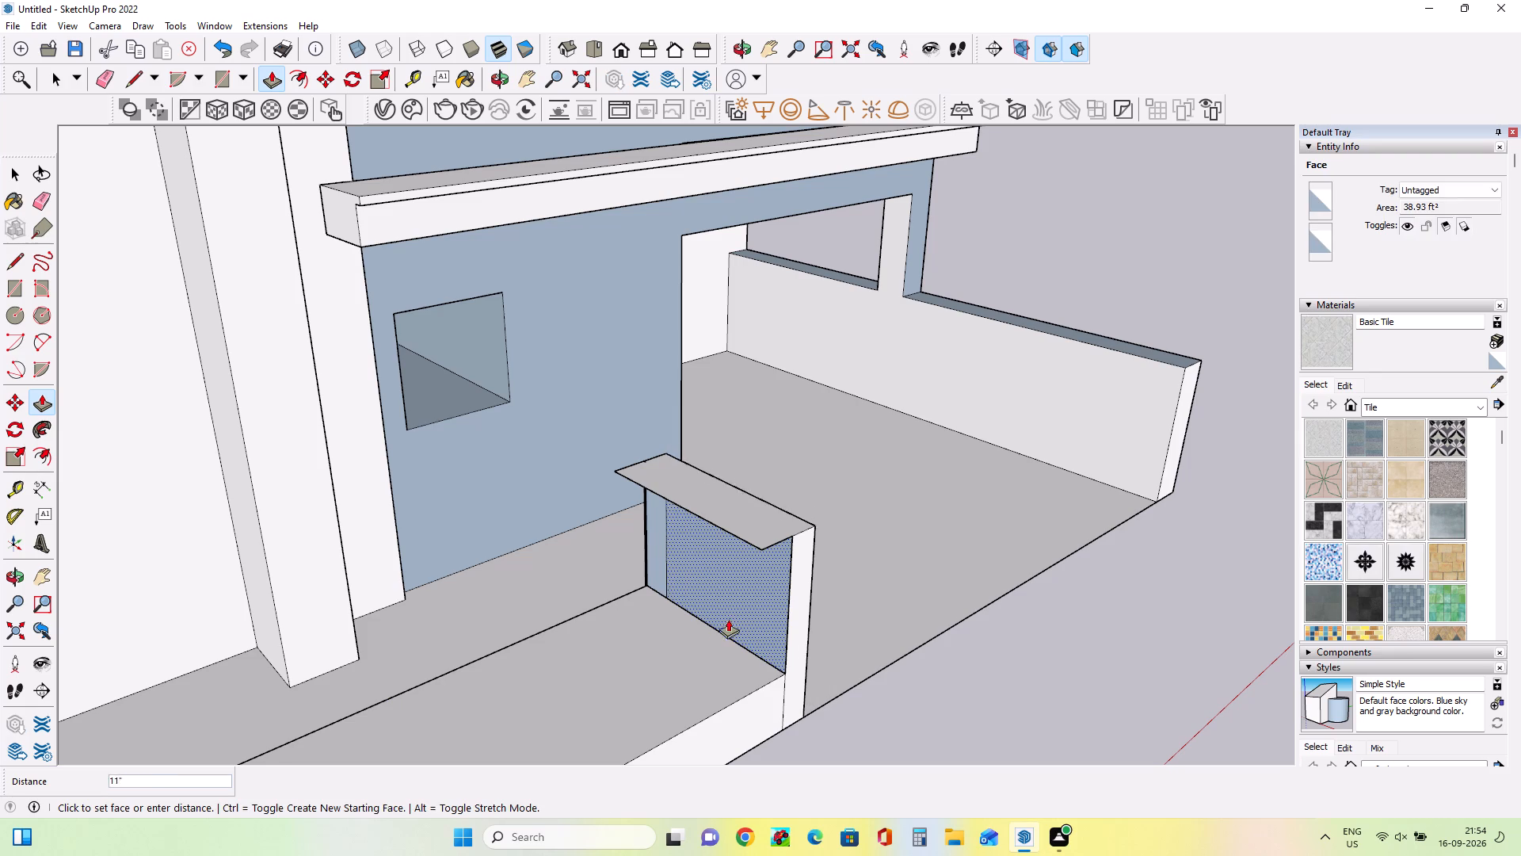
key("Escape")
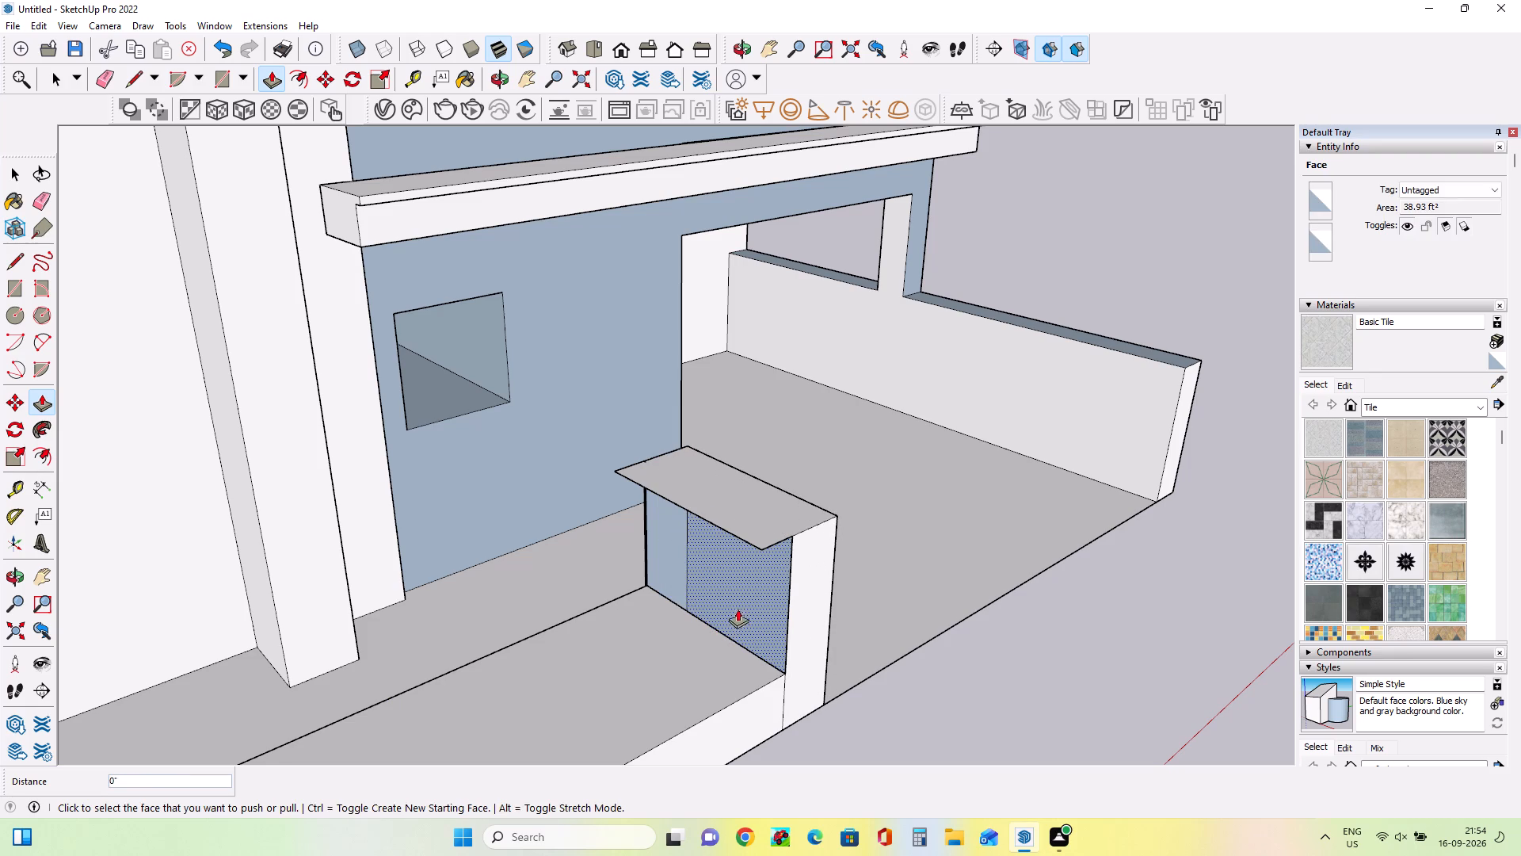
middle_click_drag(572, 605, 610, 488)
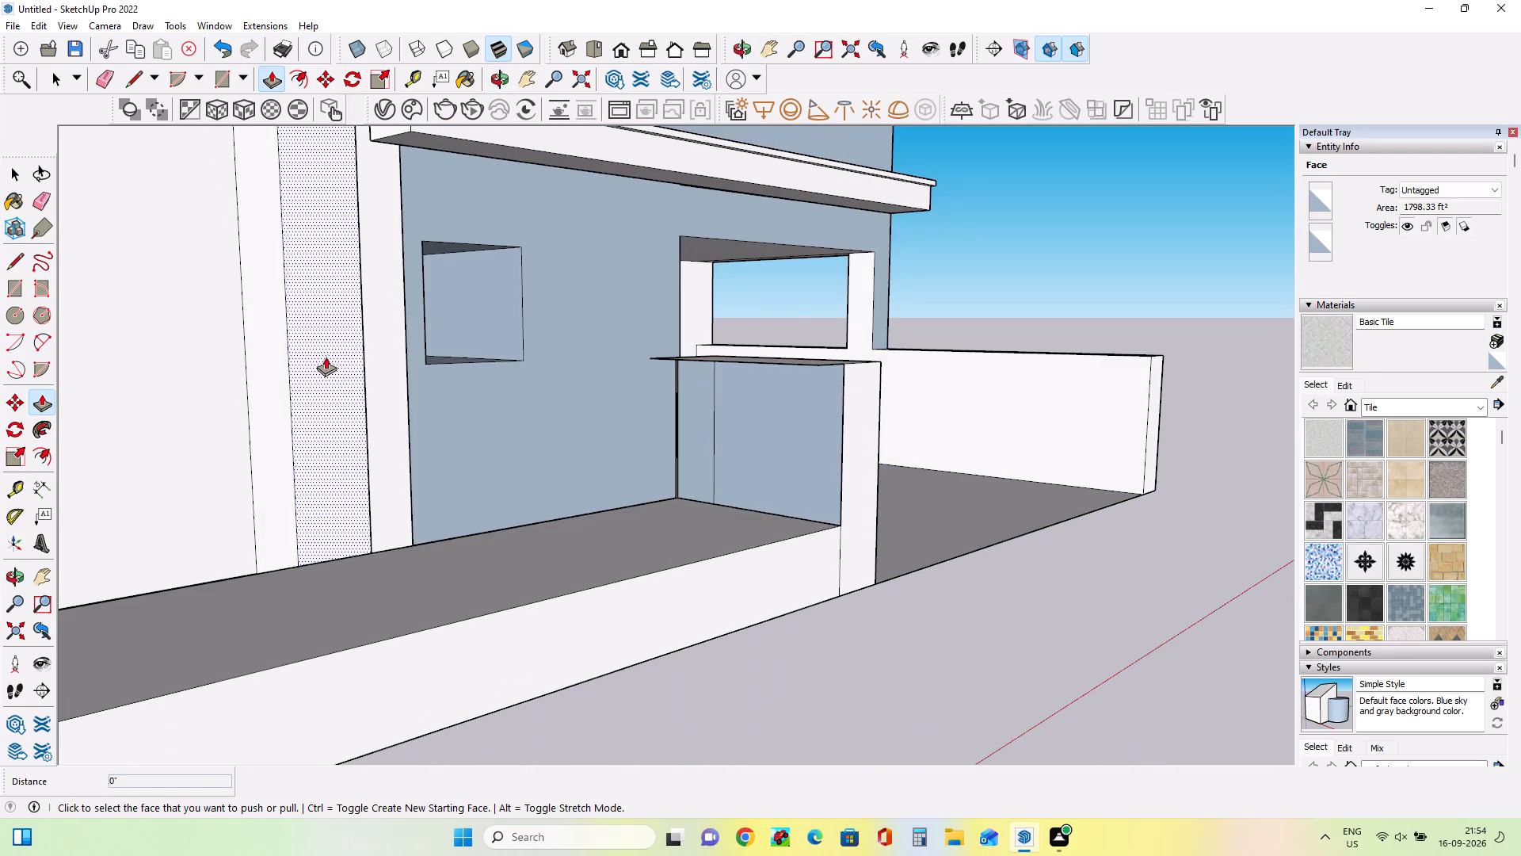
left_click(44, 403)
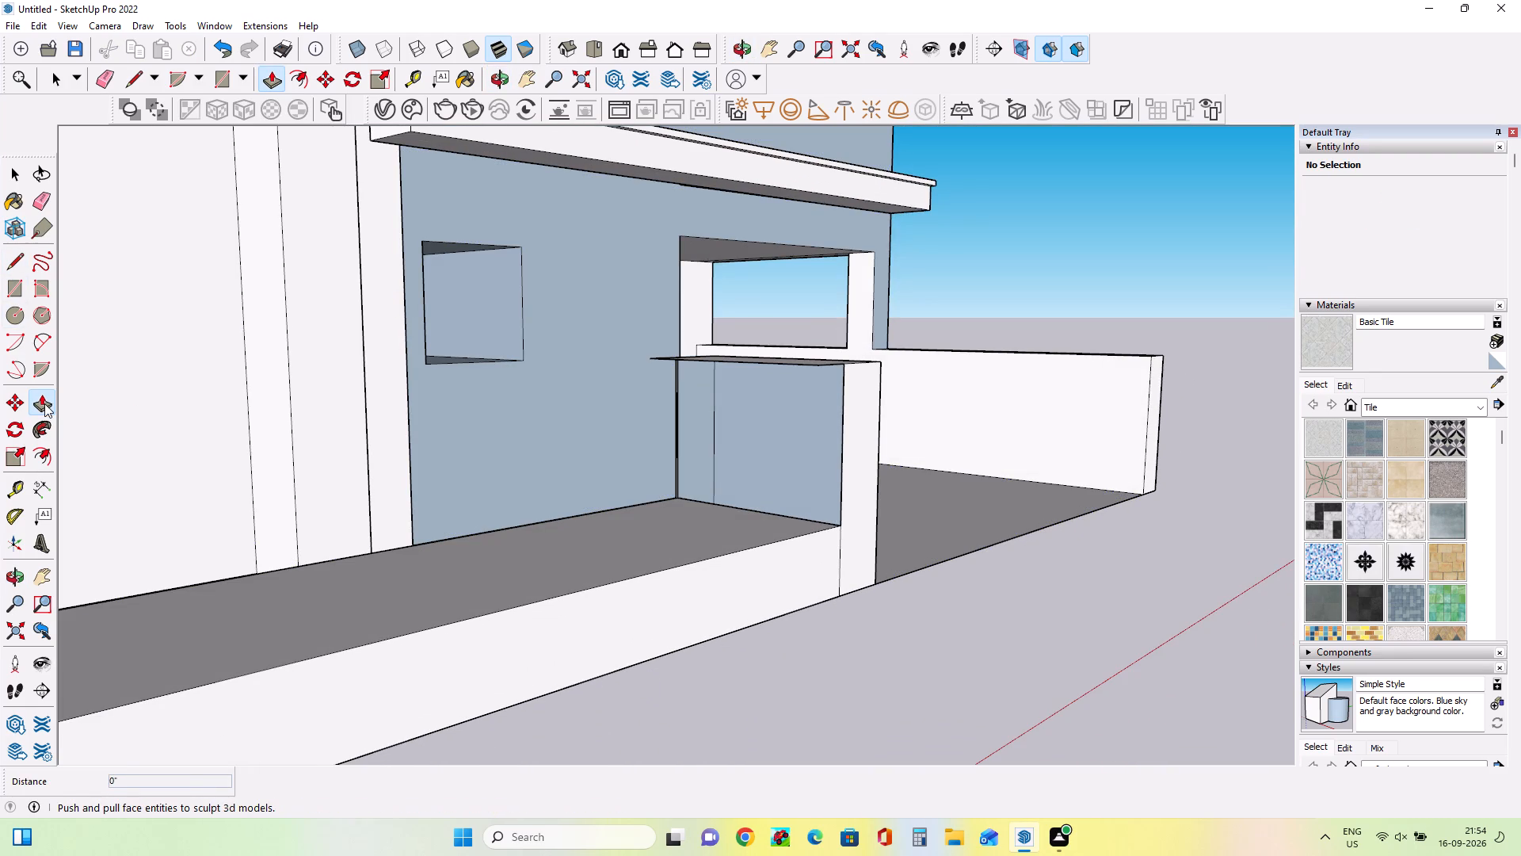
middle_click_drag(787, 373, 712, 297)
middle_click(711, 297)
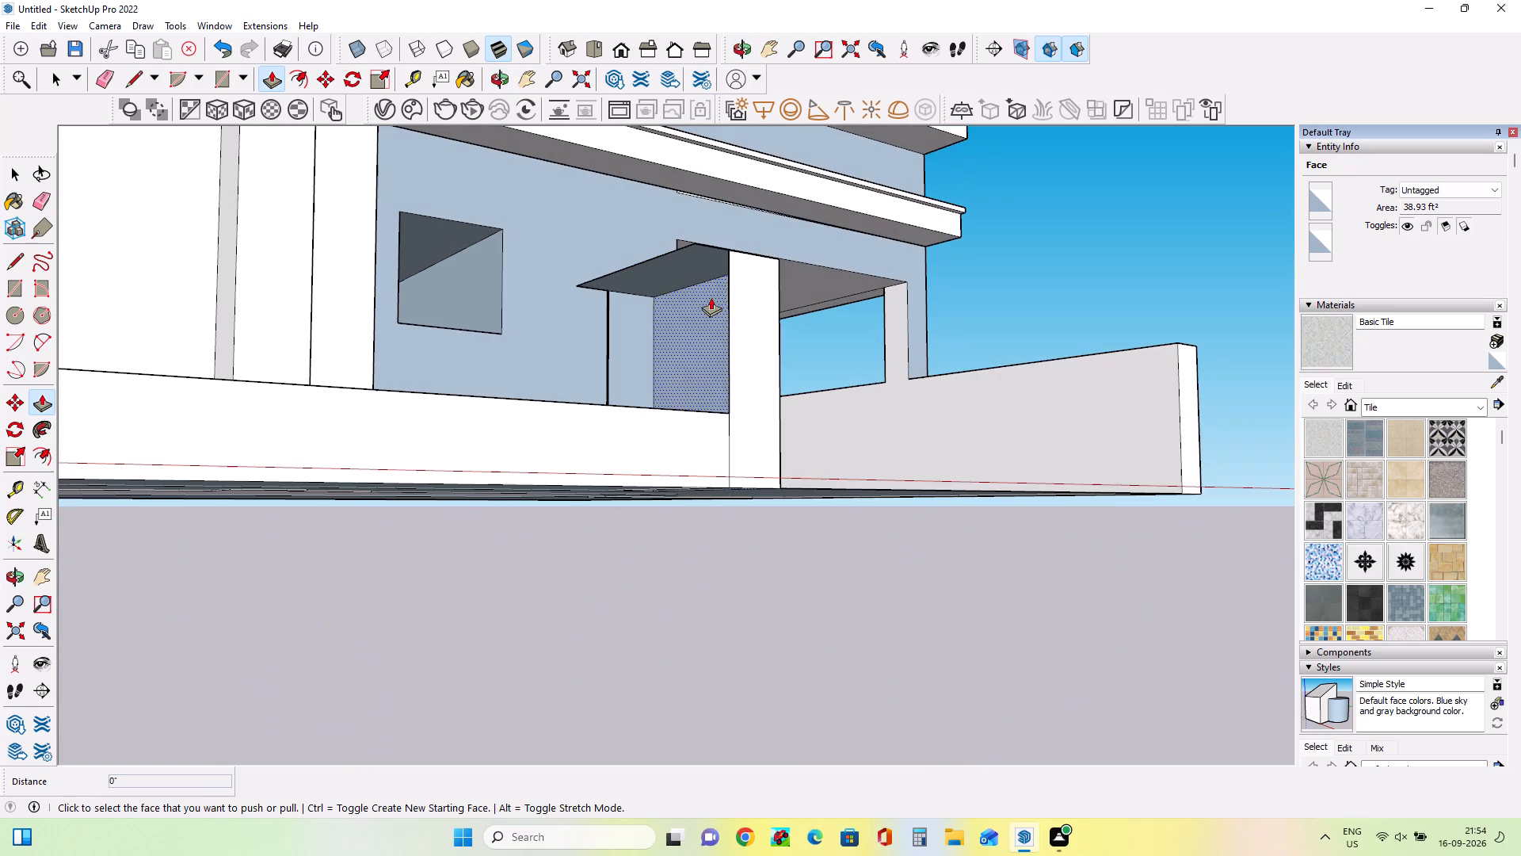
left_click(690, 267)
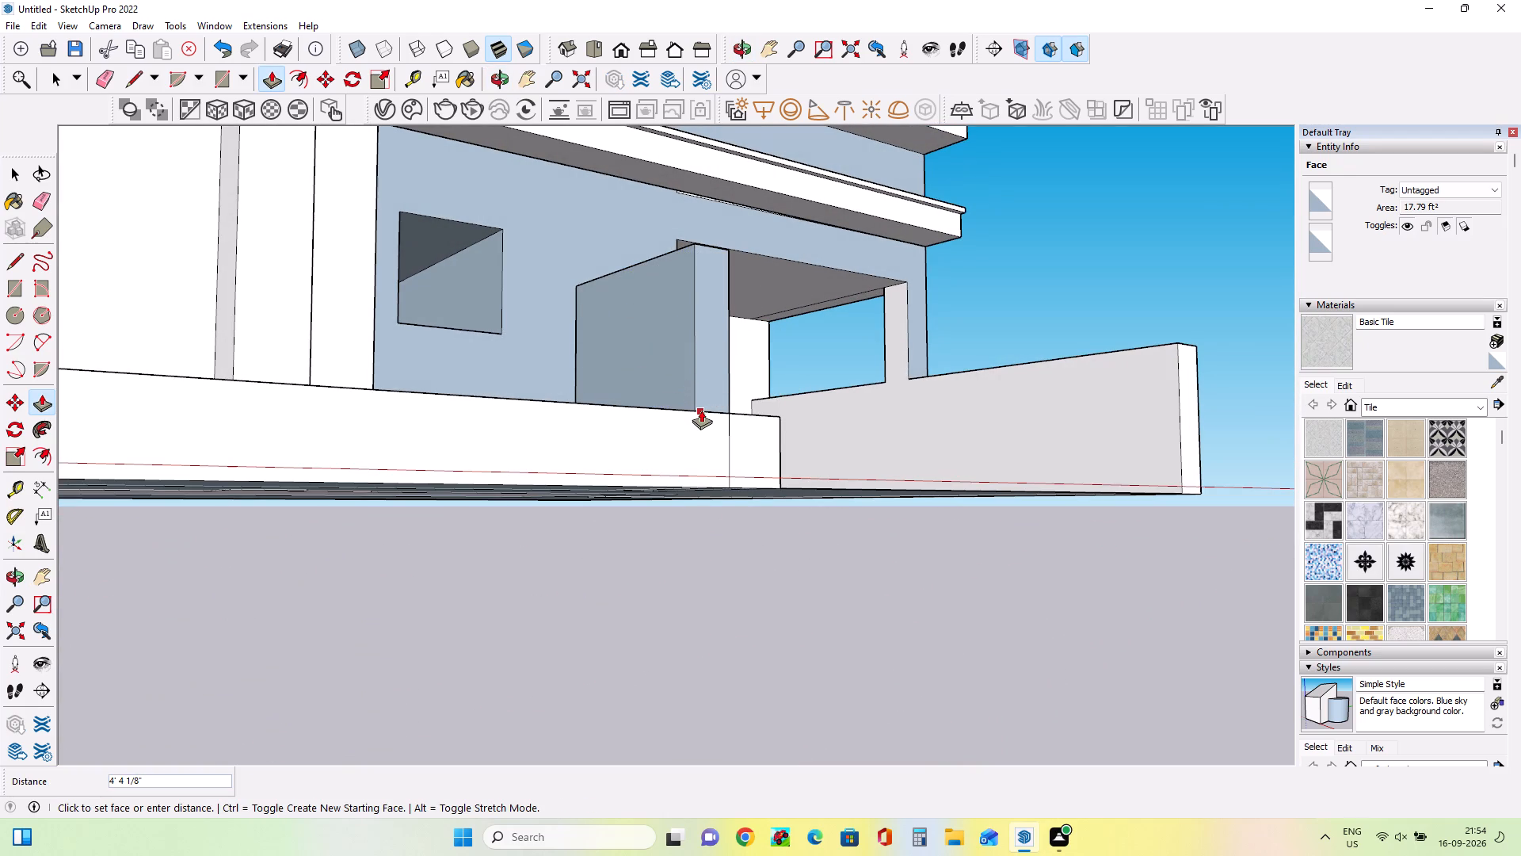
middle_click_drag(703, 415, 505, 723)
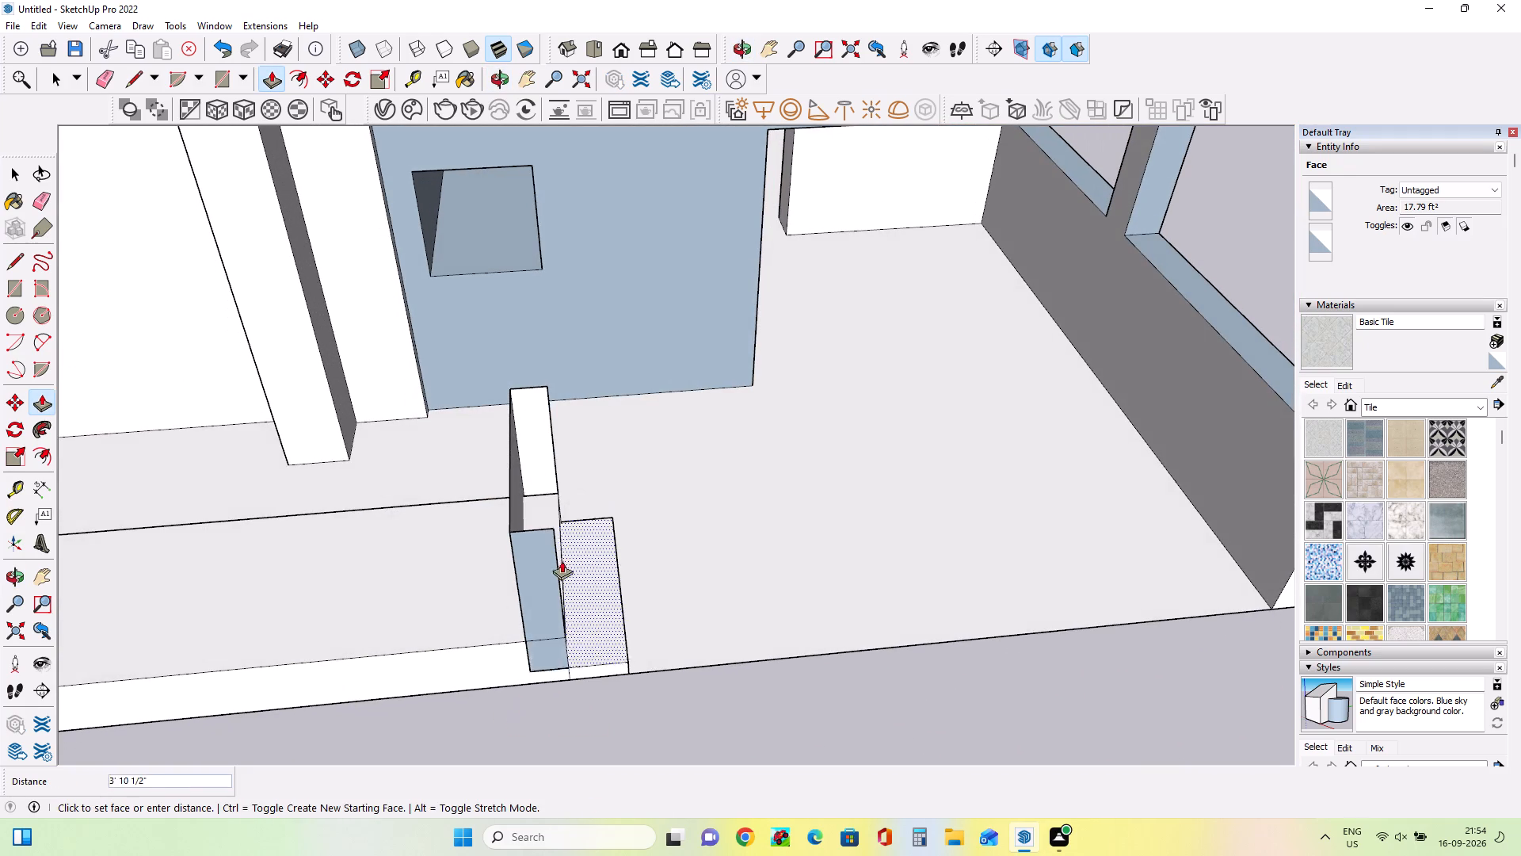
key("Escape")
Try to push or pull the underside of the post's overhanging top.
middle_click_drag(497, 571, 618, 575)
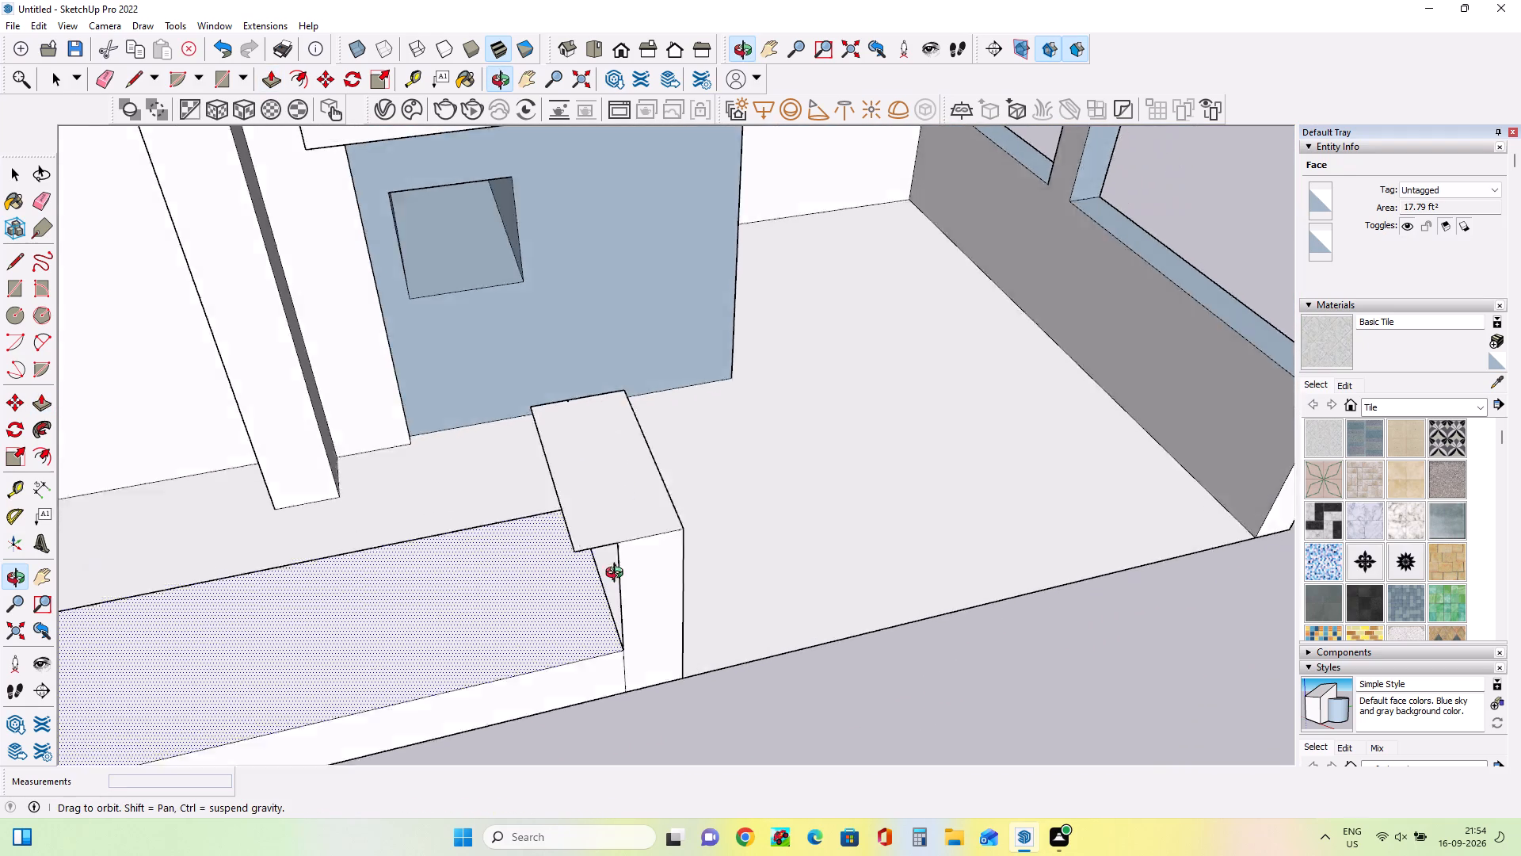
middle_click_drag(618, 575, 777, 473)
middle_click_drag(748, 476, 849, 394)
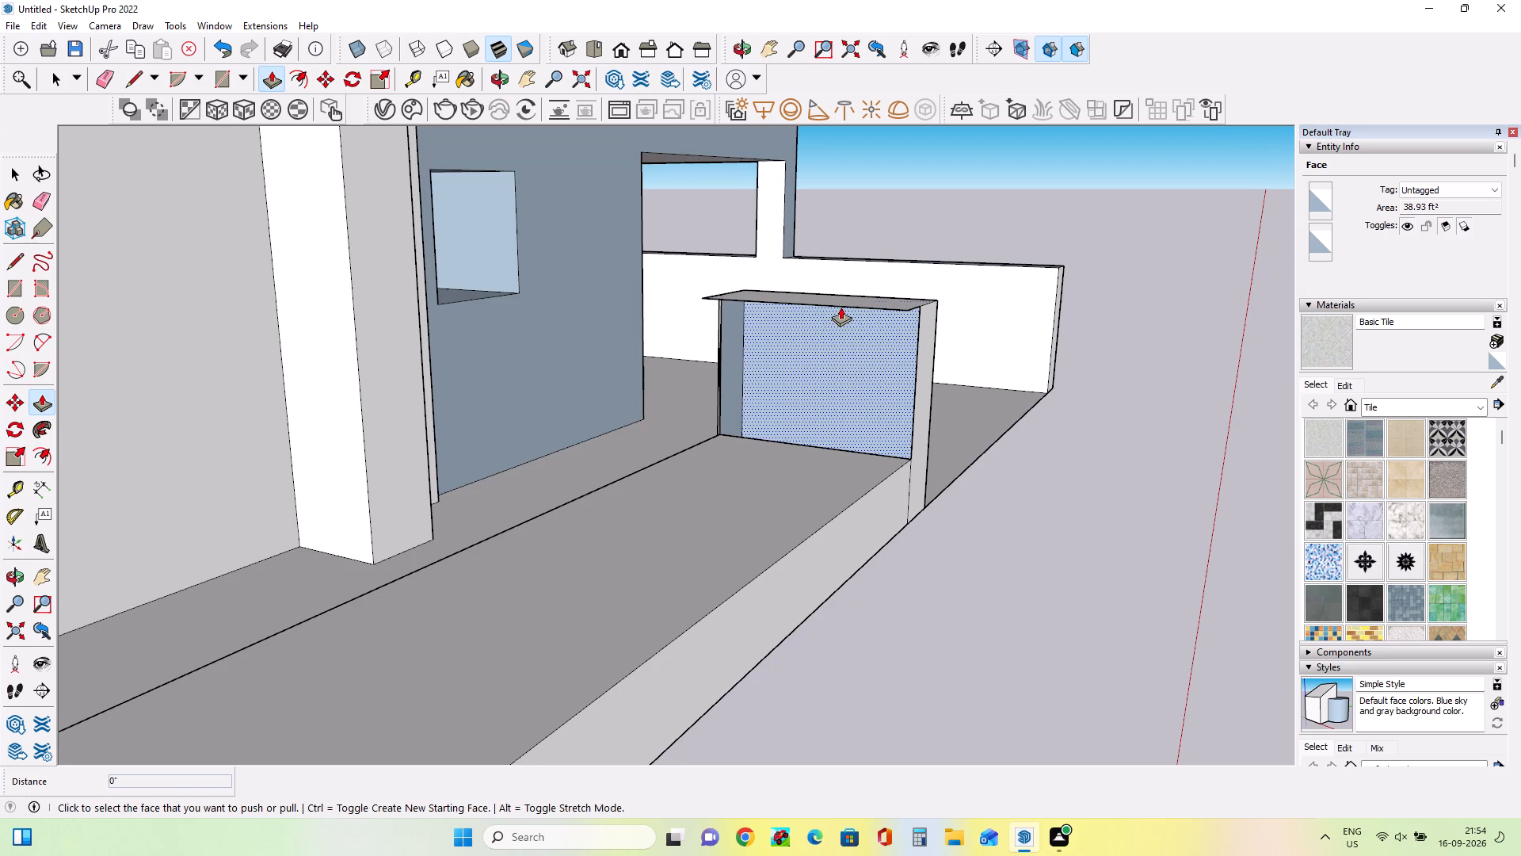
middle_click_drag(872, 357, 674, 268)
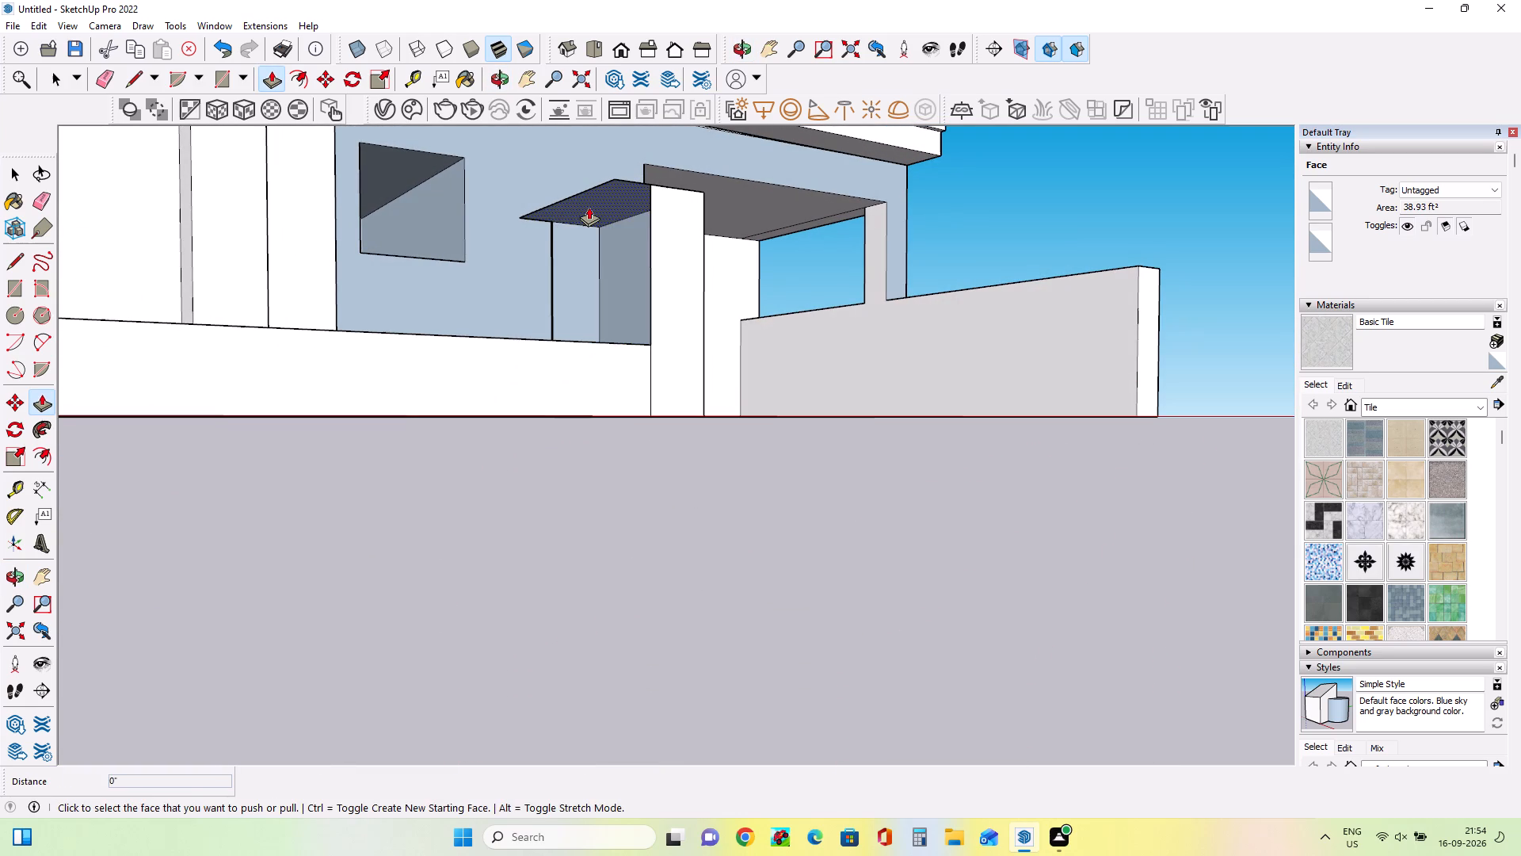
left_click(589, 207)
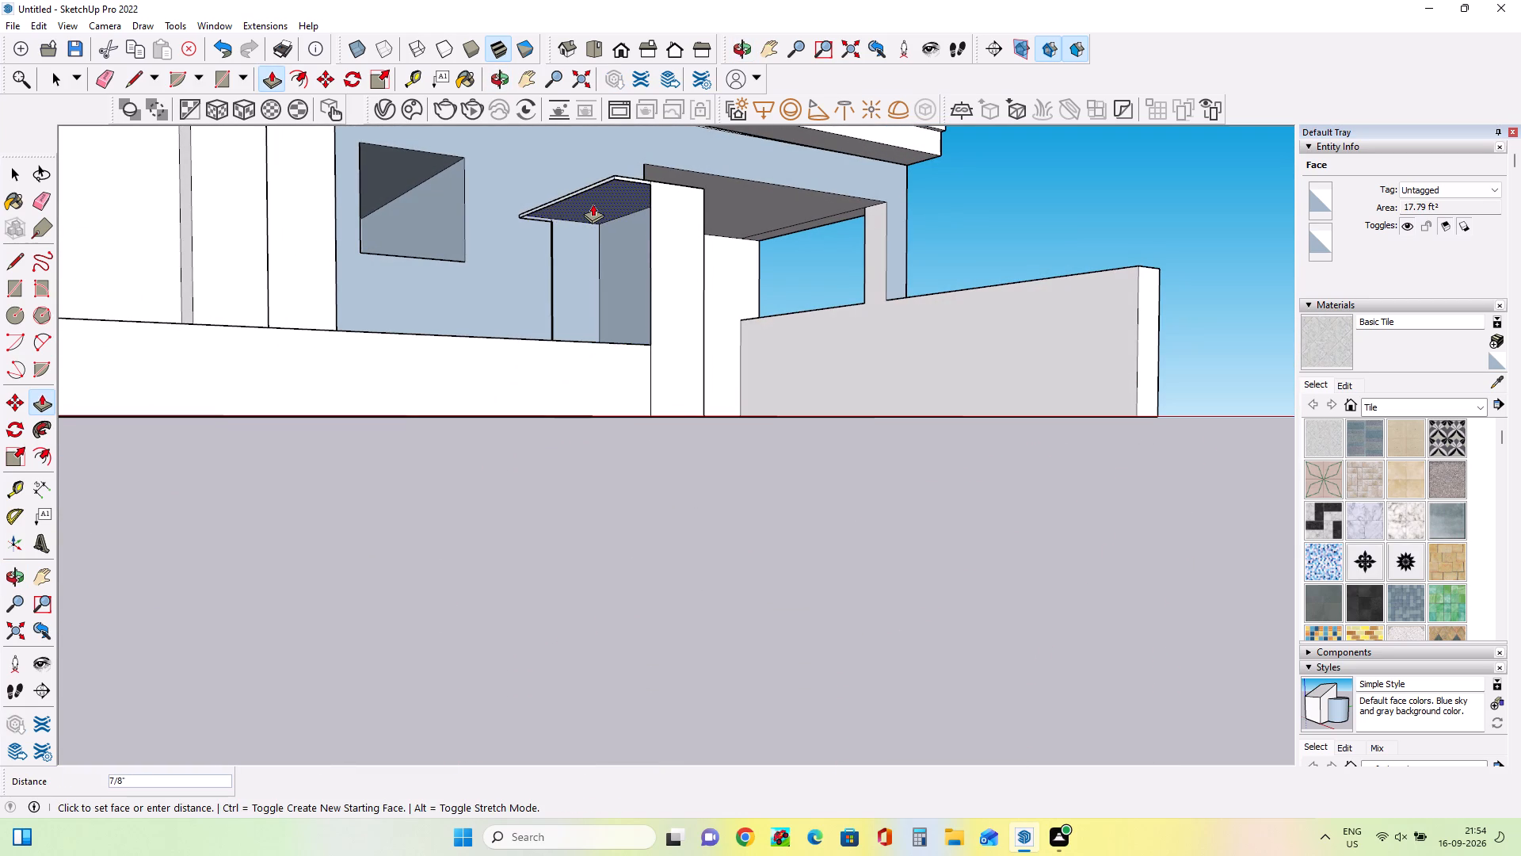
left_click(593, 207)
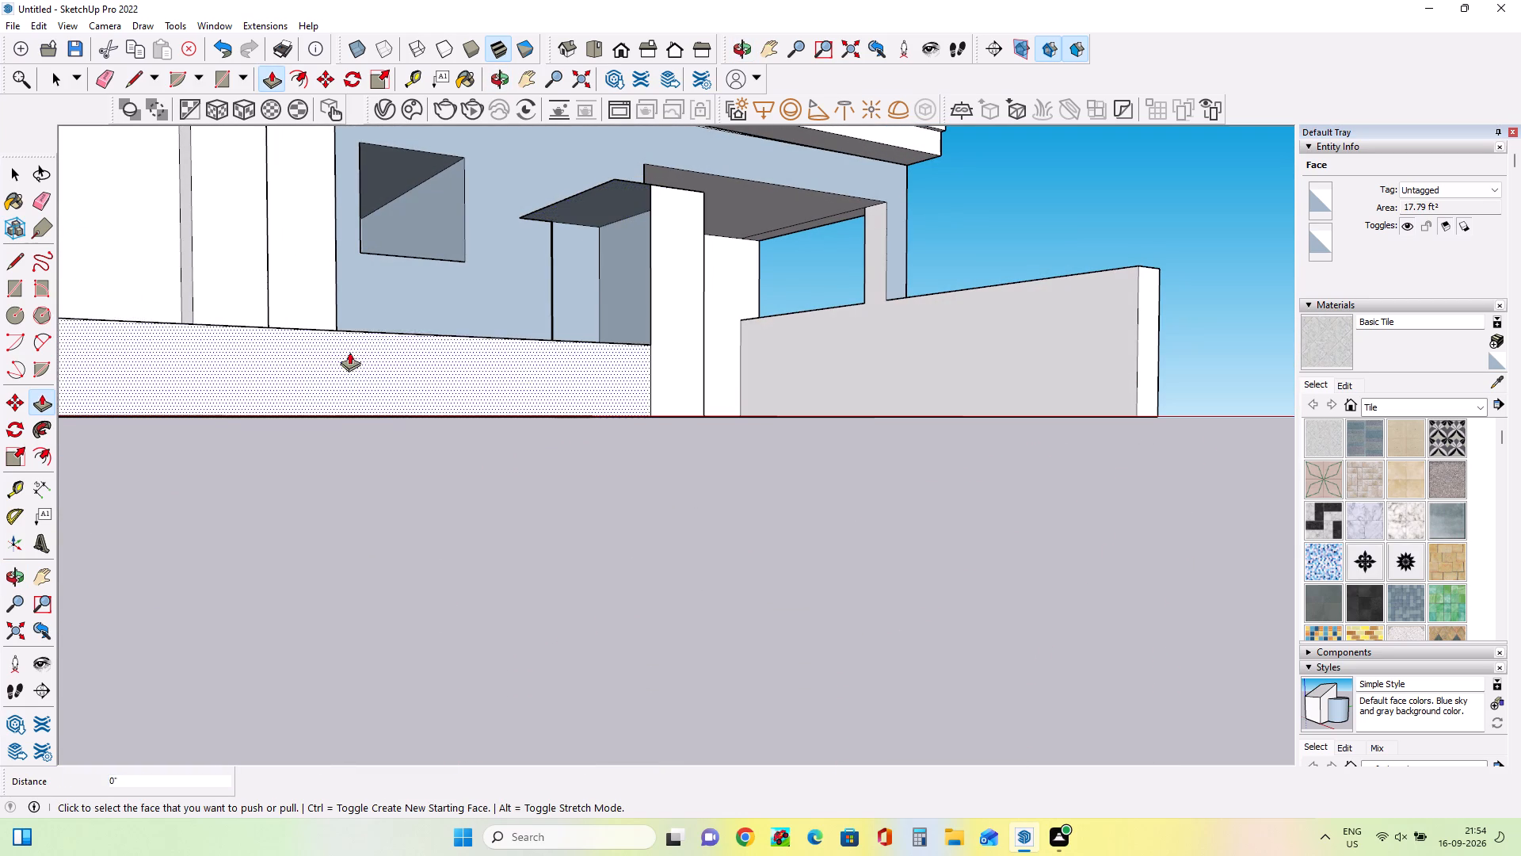
Draw a horizontal rectangle about 6' 1" by 1' 5" at low-wall height inside the post's open side.
left_click(24, 290)
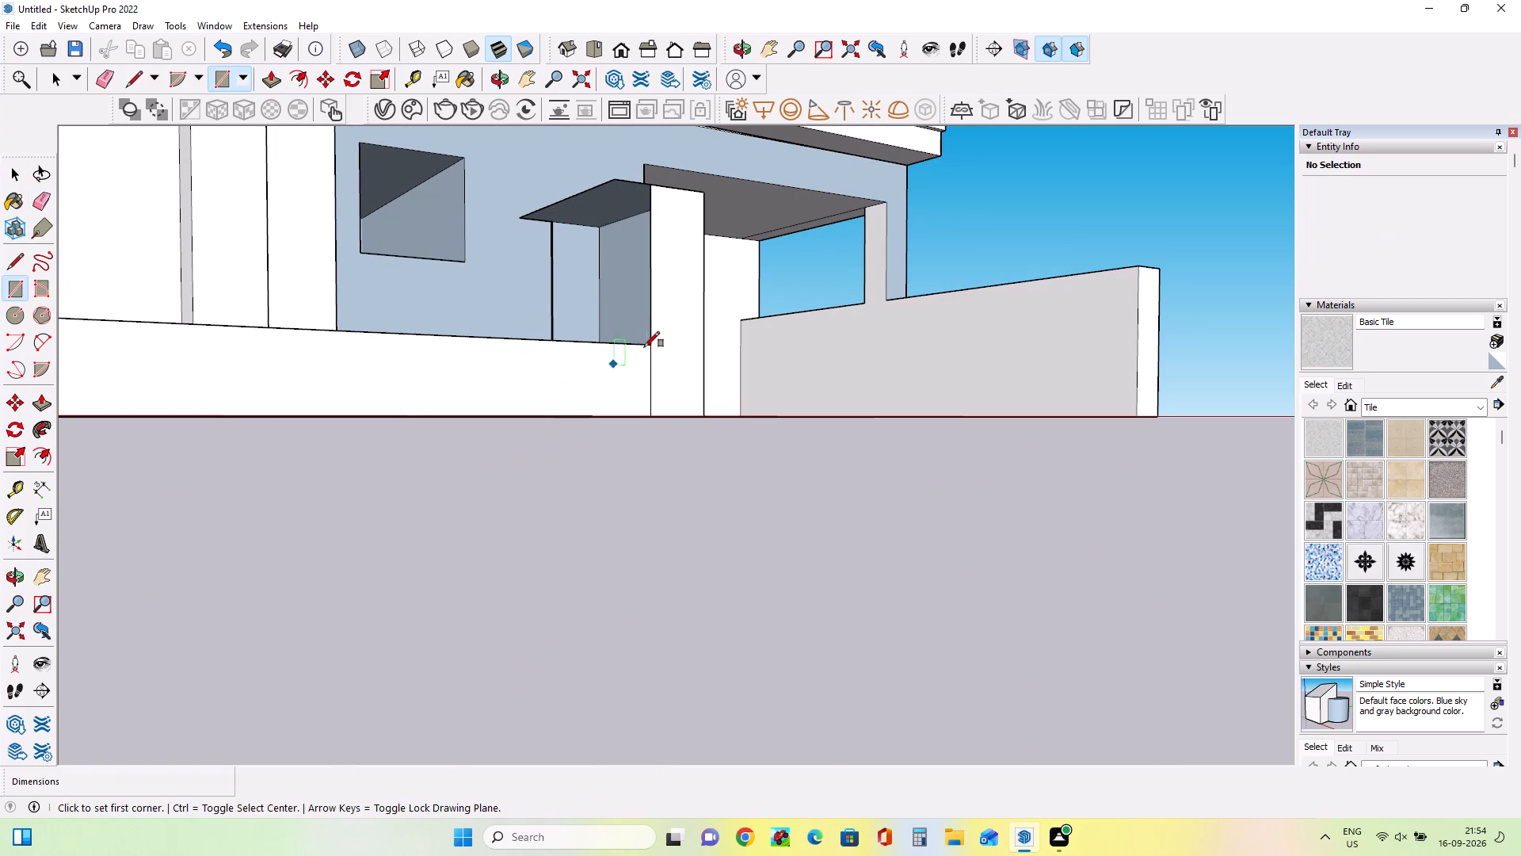
middle_click_drag(649, 346, 648, 430)
left_click(645, 437)
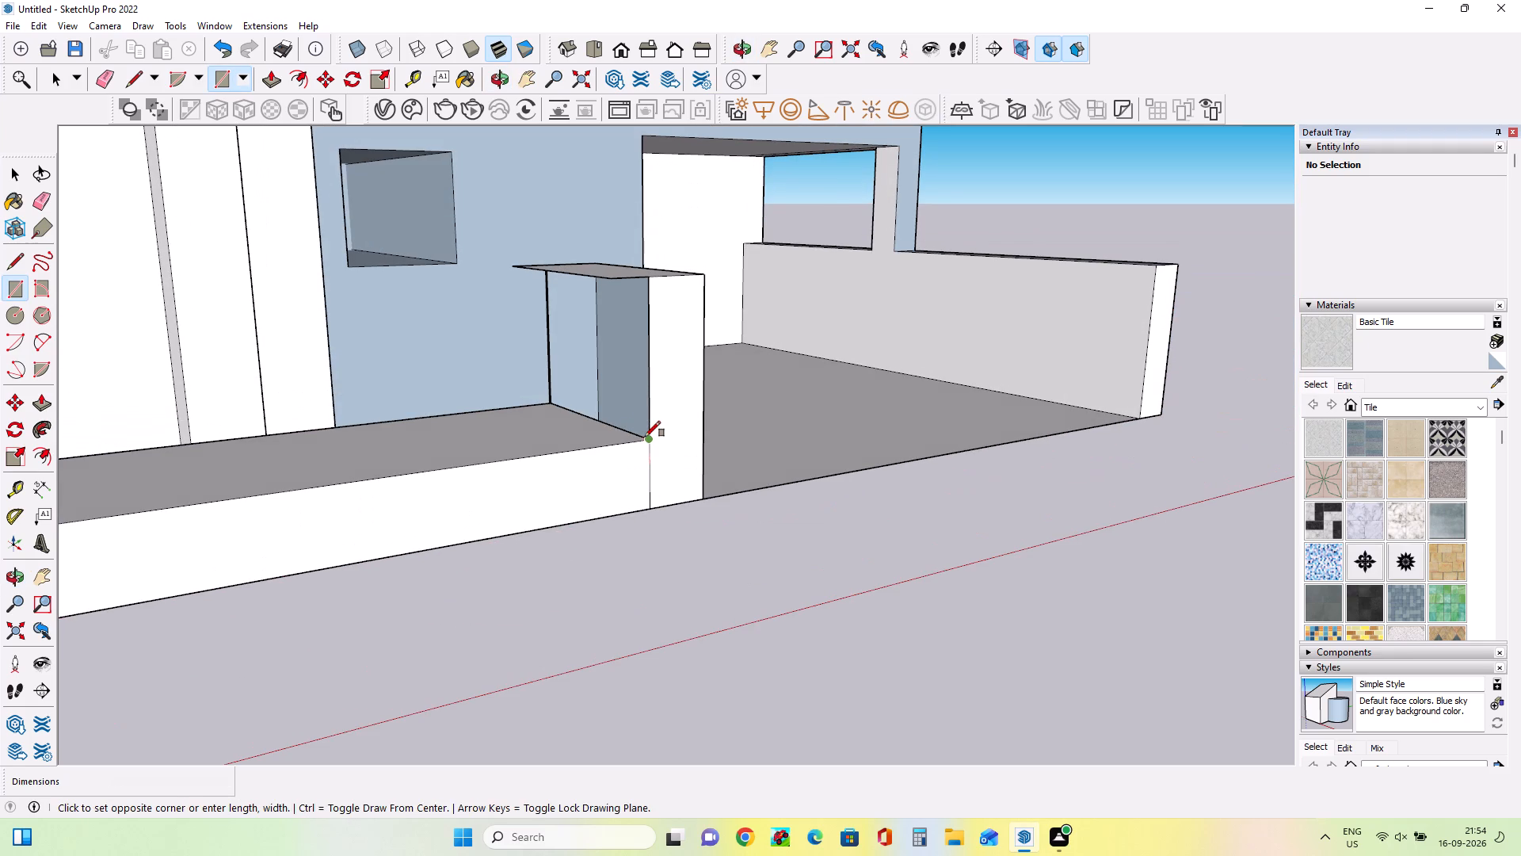
middle_click(599, 387)
middle_click_drag(603, 391, 620, 464)
scroll(612, 409, "down", 1)
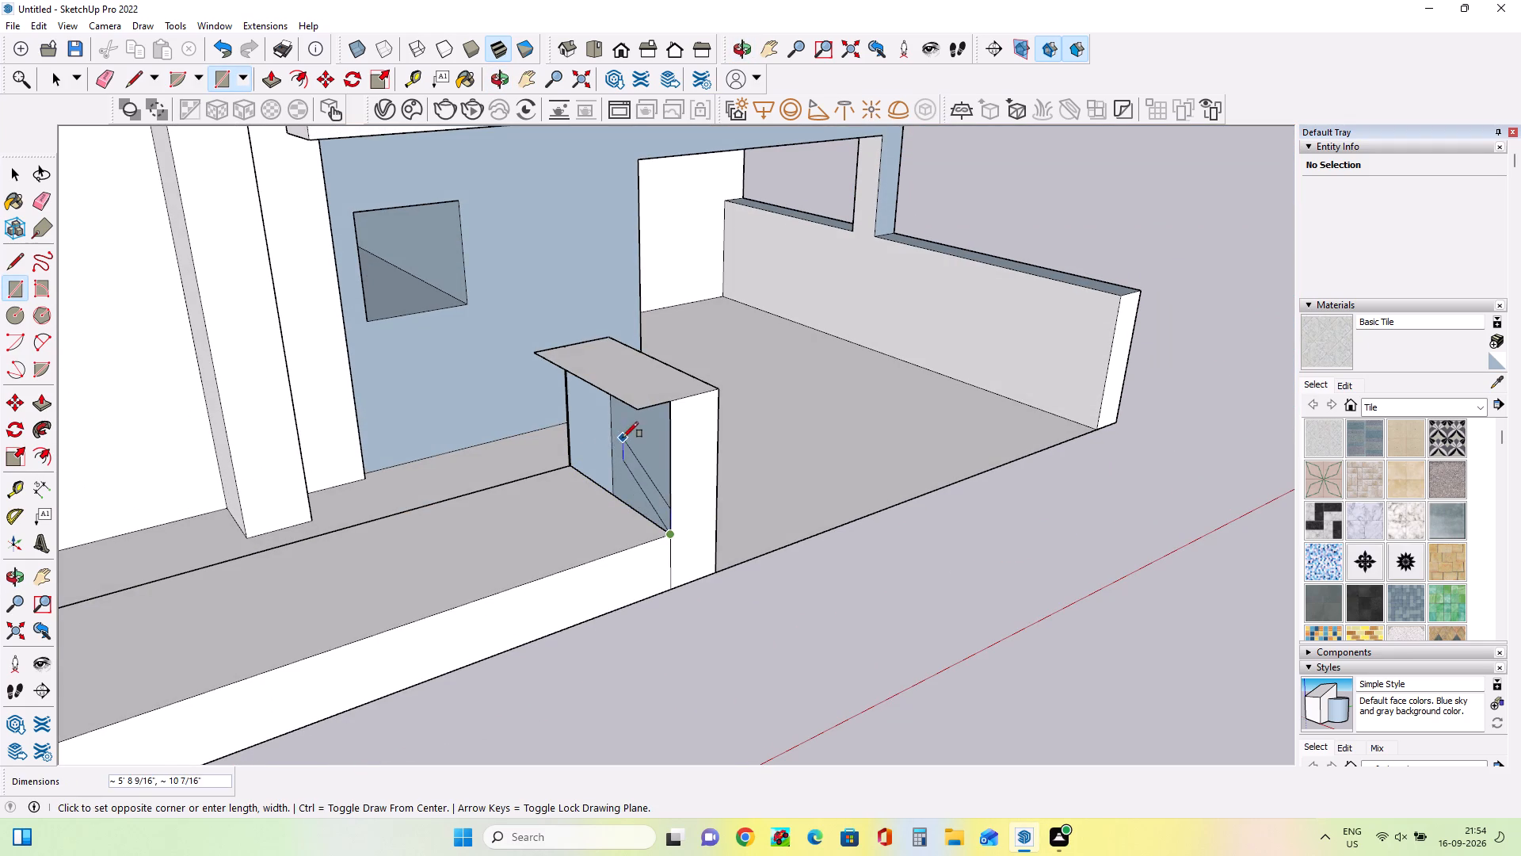
left_click(574, 464)
left_click(601, 444)
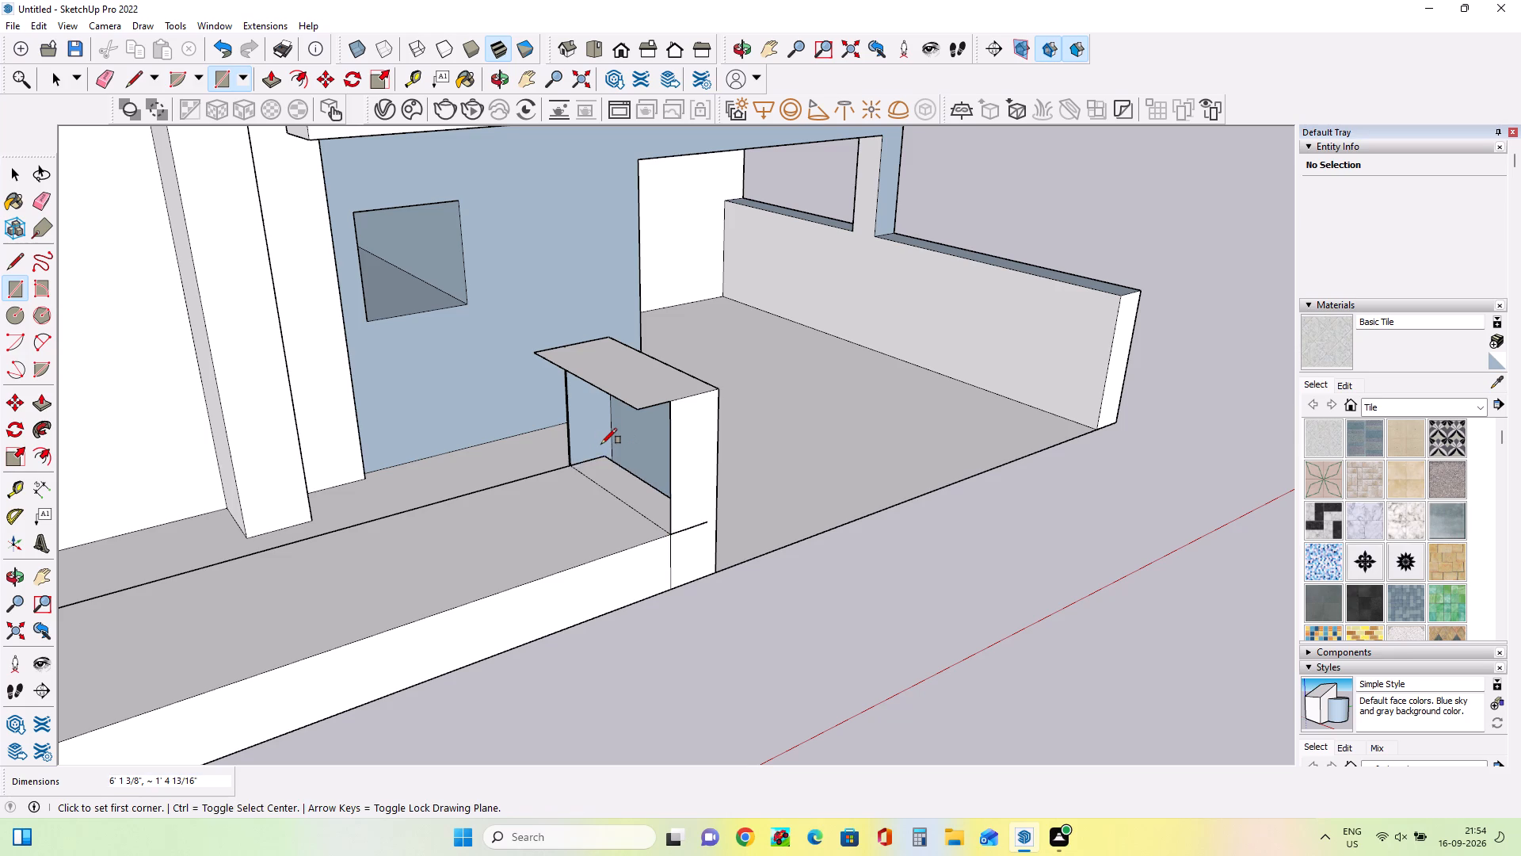
Pull the new rectangle inside the post up about 4' 4" to the level of the post's top.
middle_click_drag(623, 451, 639, 522)
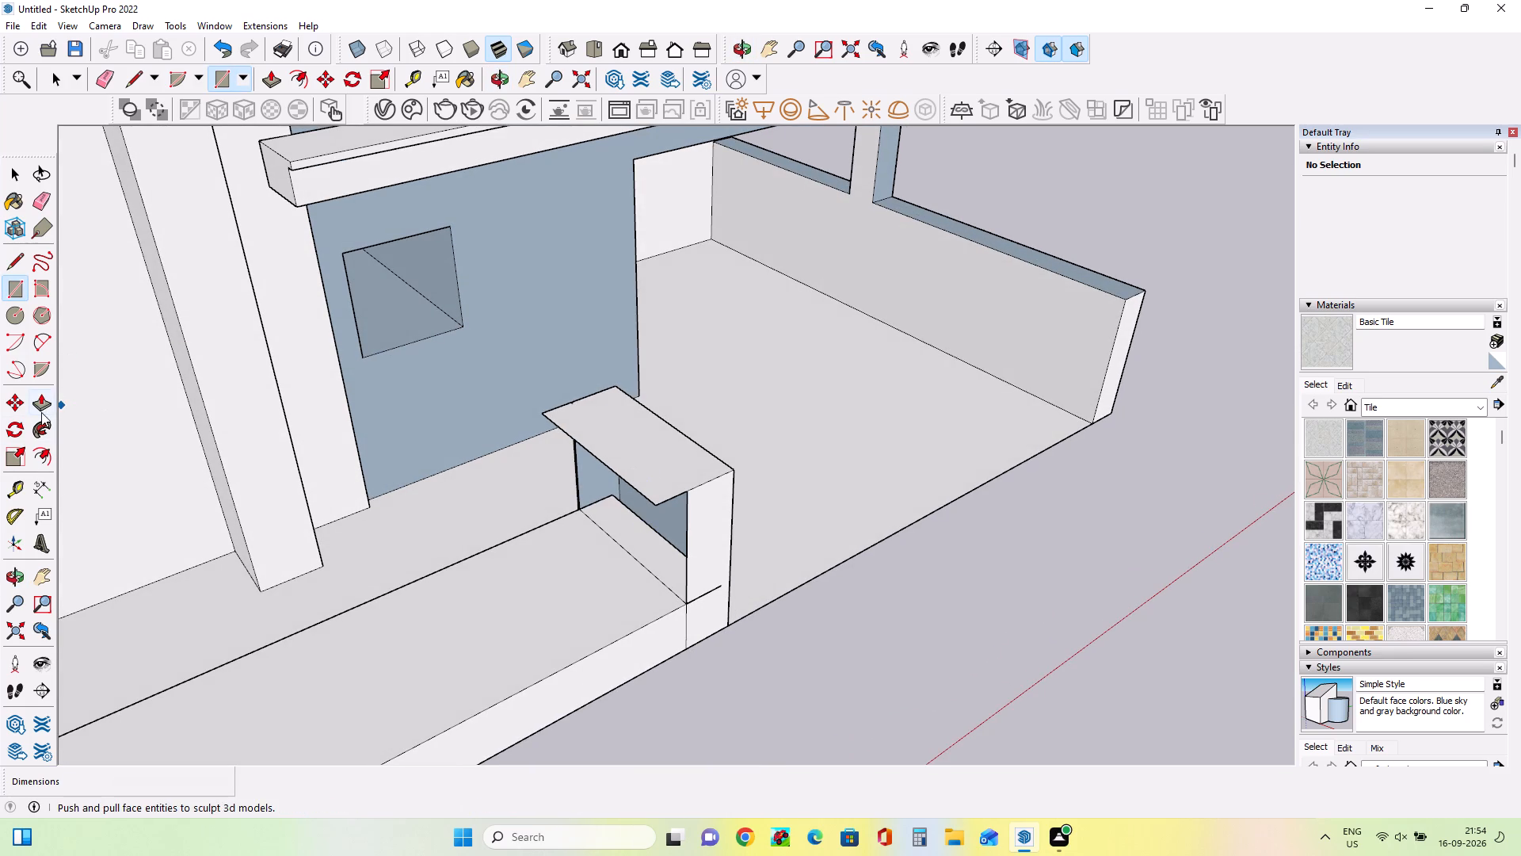
left_click(41, 412)
left_click(657, 545)
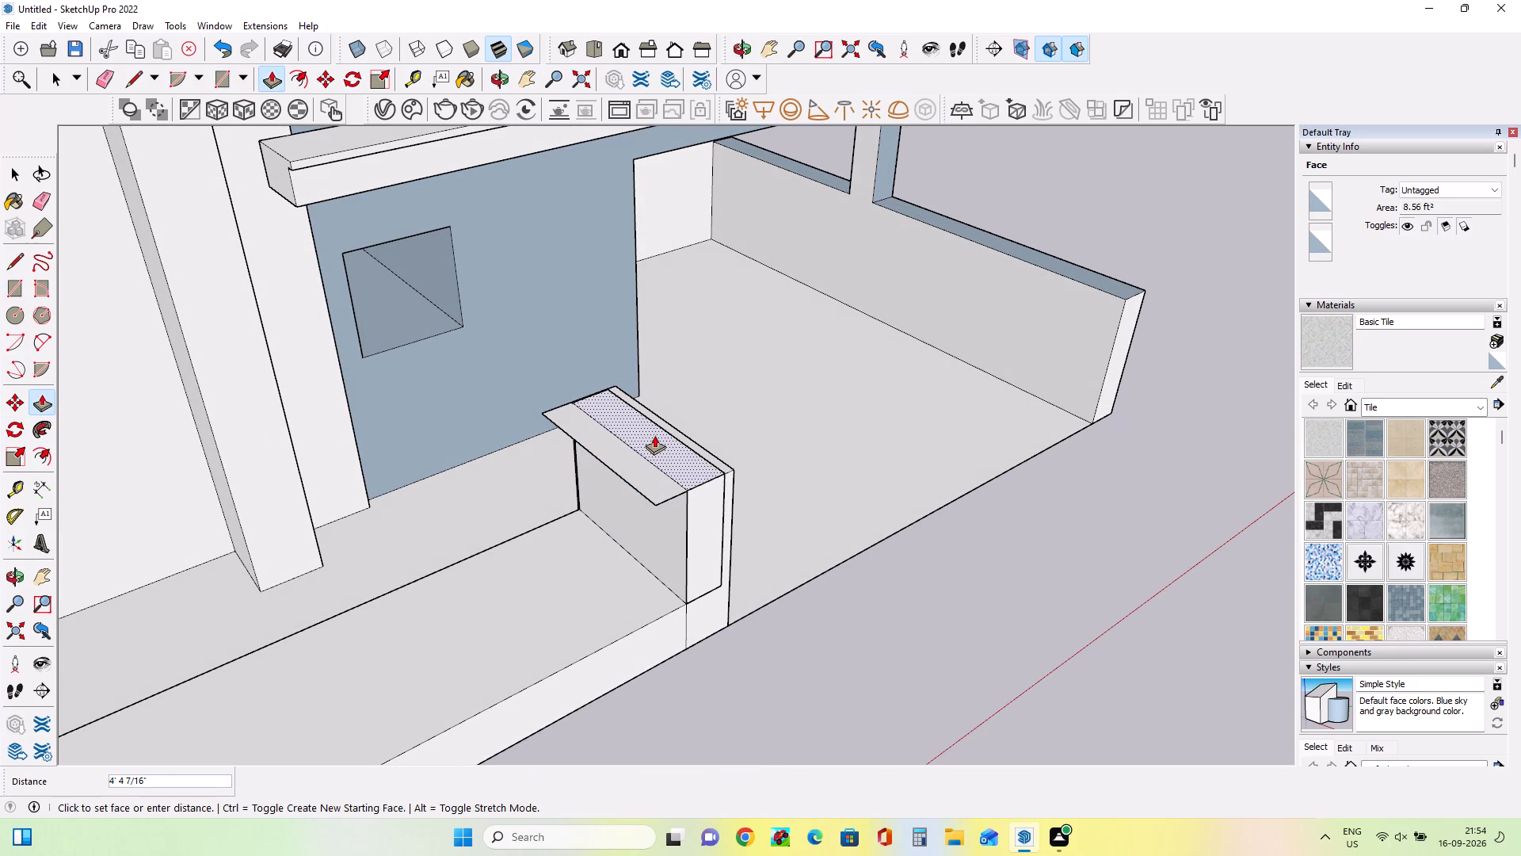
left_click(654, 435)
Erase the leftover dividing lines on the post's top and front faces.
middle_click_drag(790, 517, 597, 555)
left_click(42, 201)
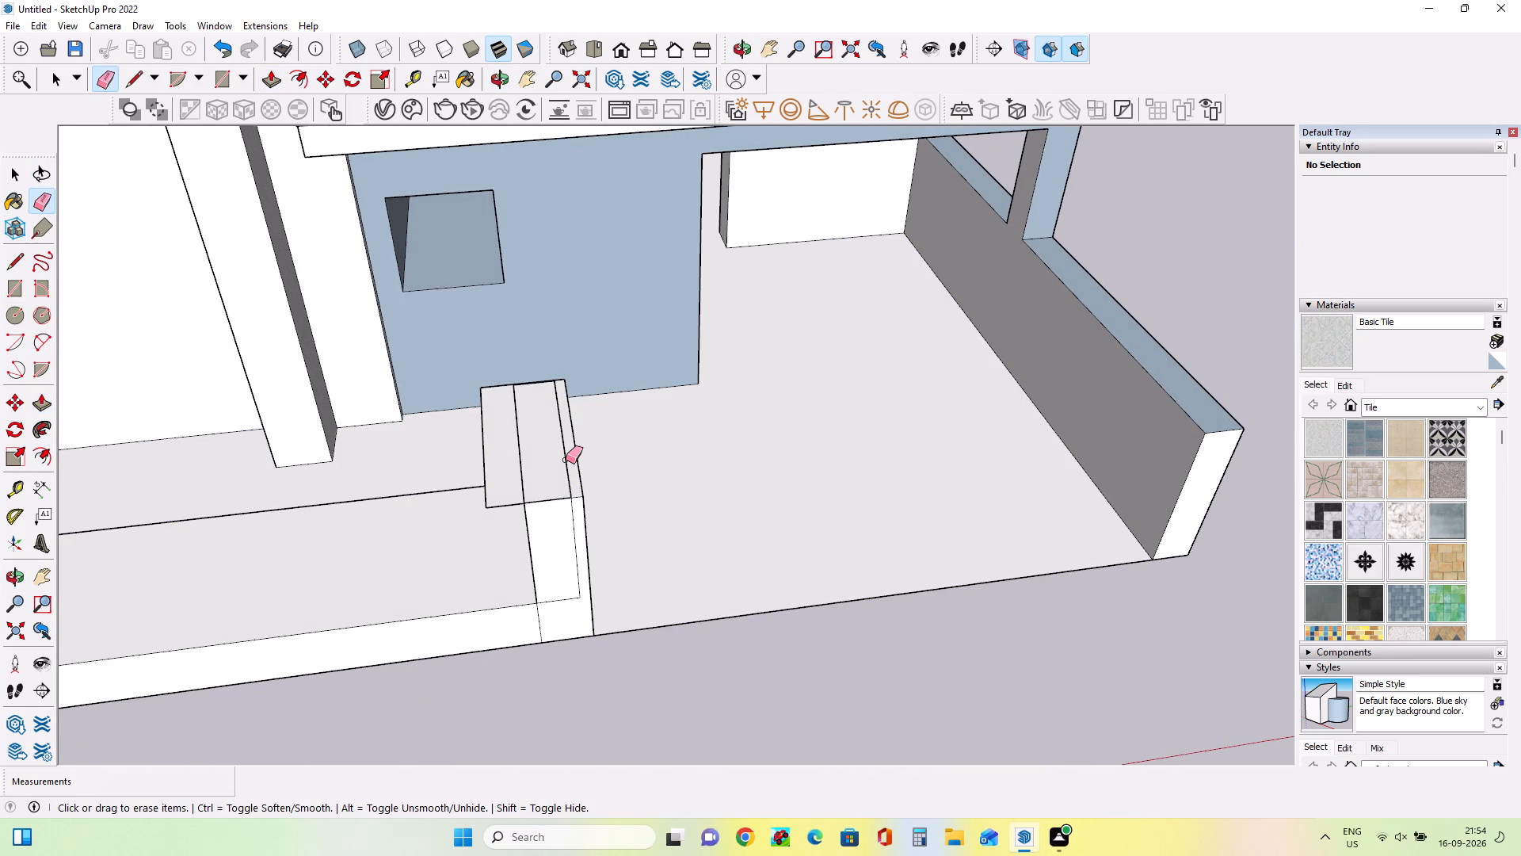
left_click(566, 460)
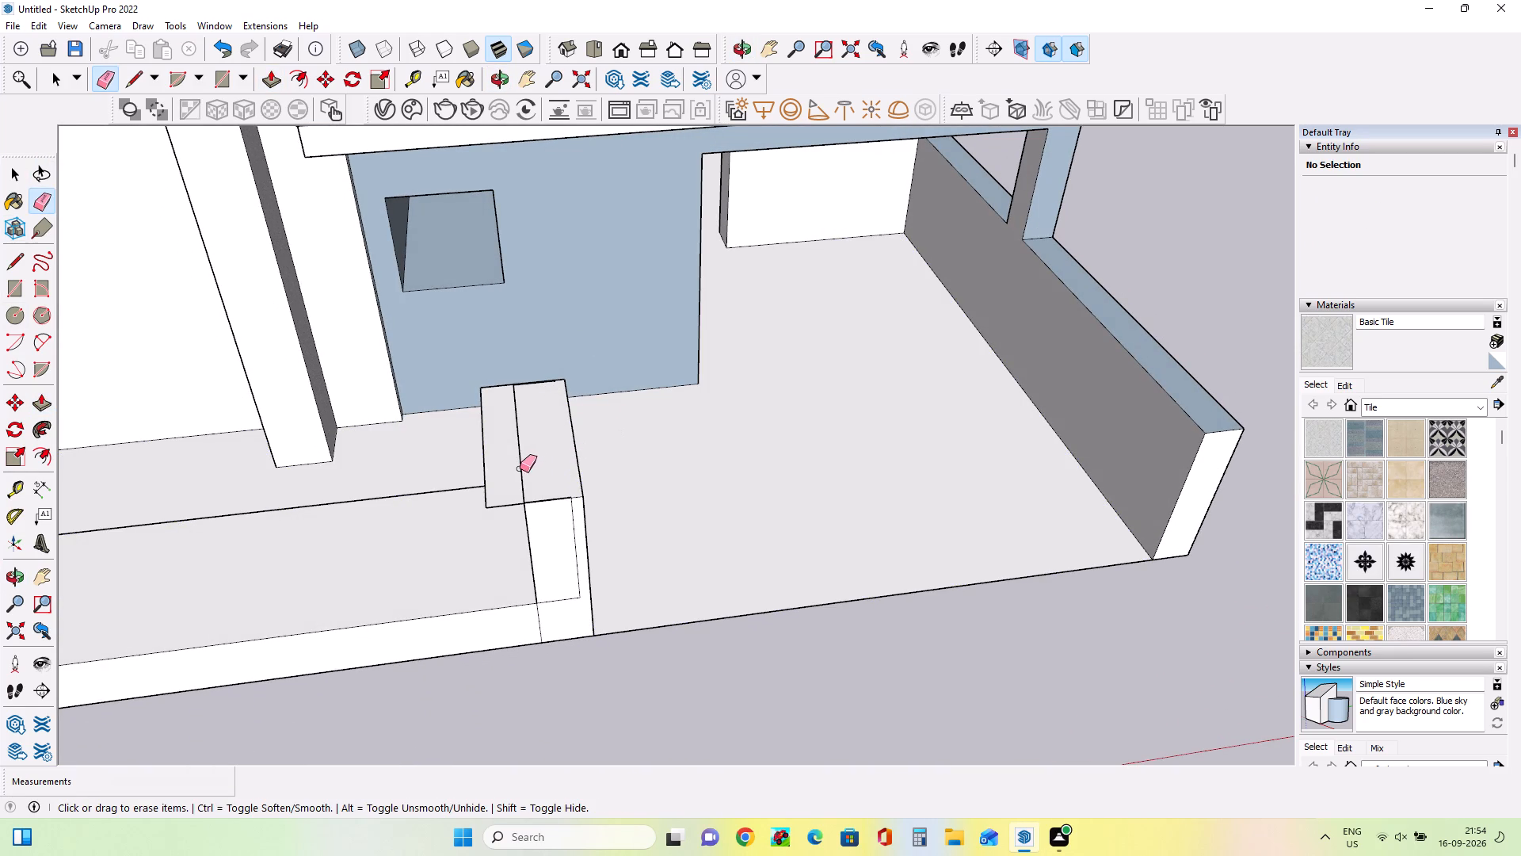
left_click(522, 470)
left_click(574, 528)
middle_click_drag(574, 537, 745, 435)
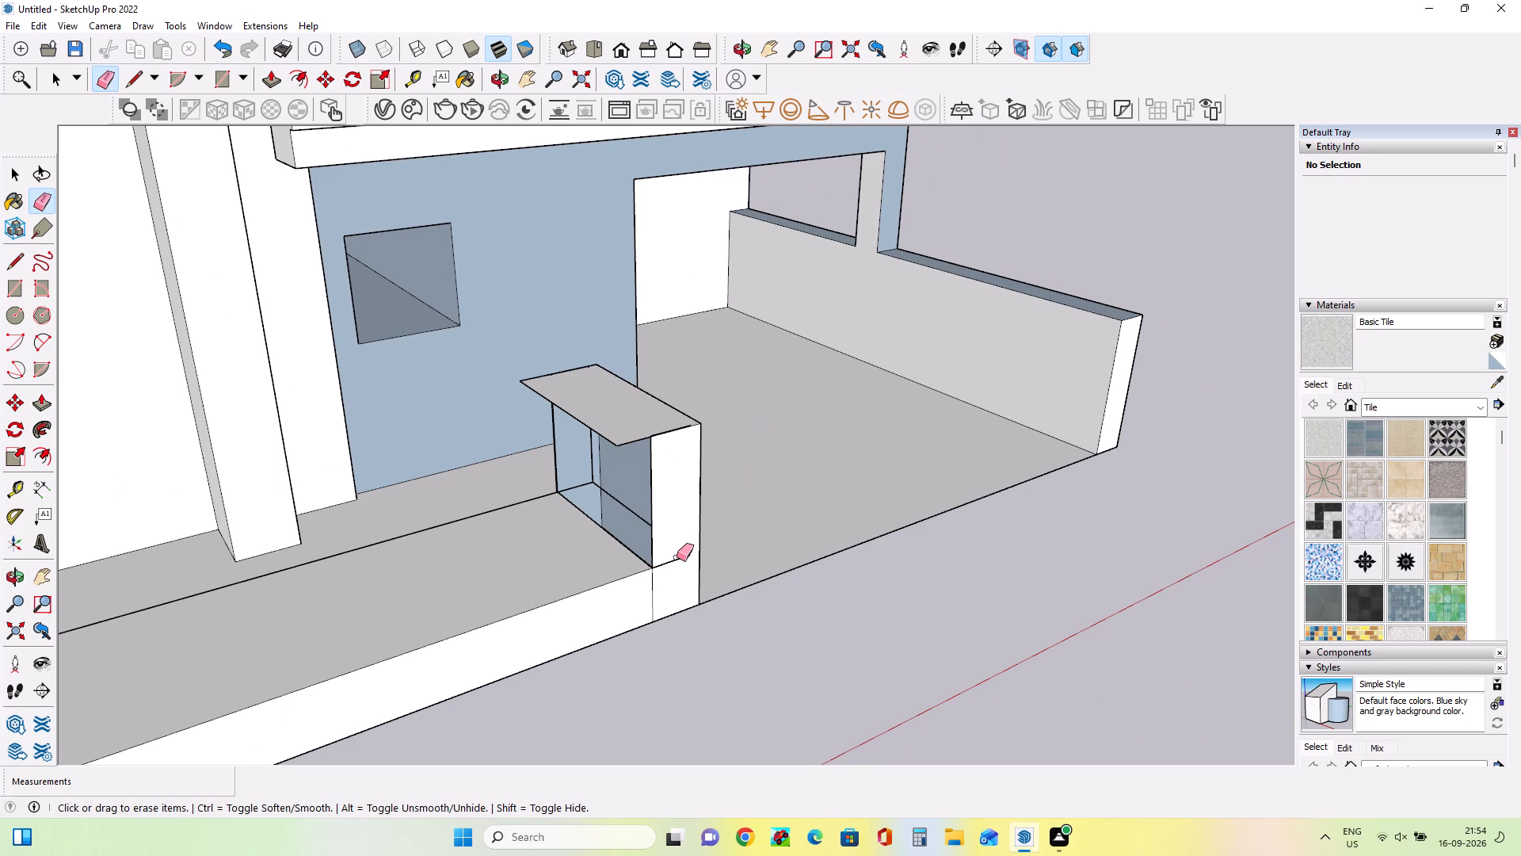
left_click(680, 558)
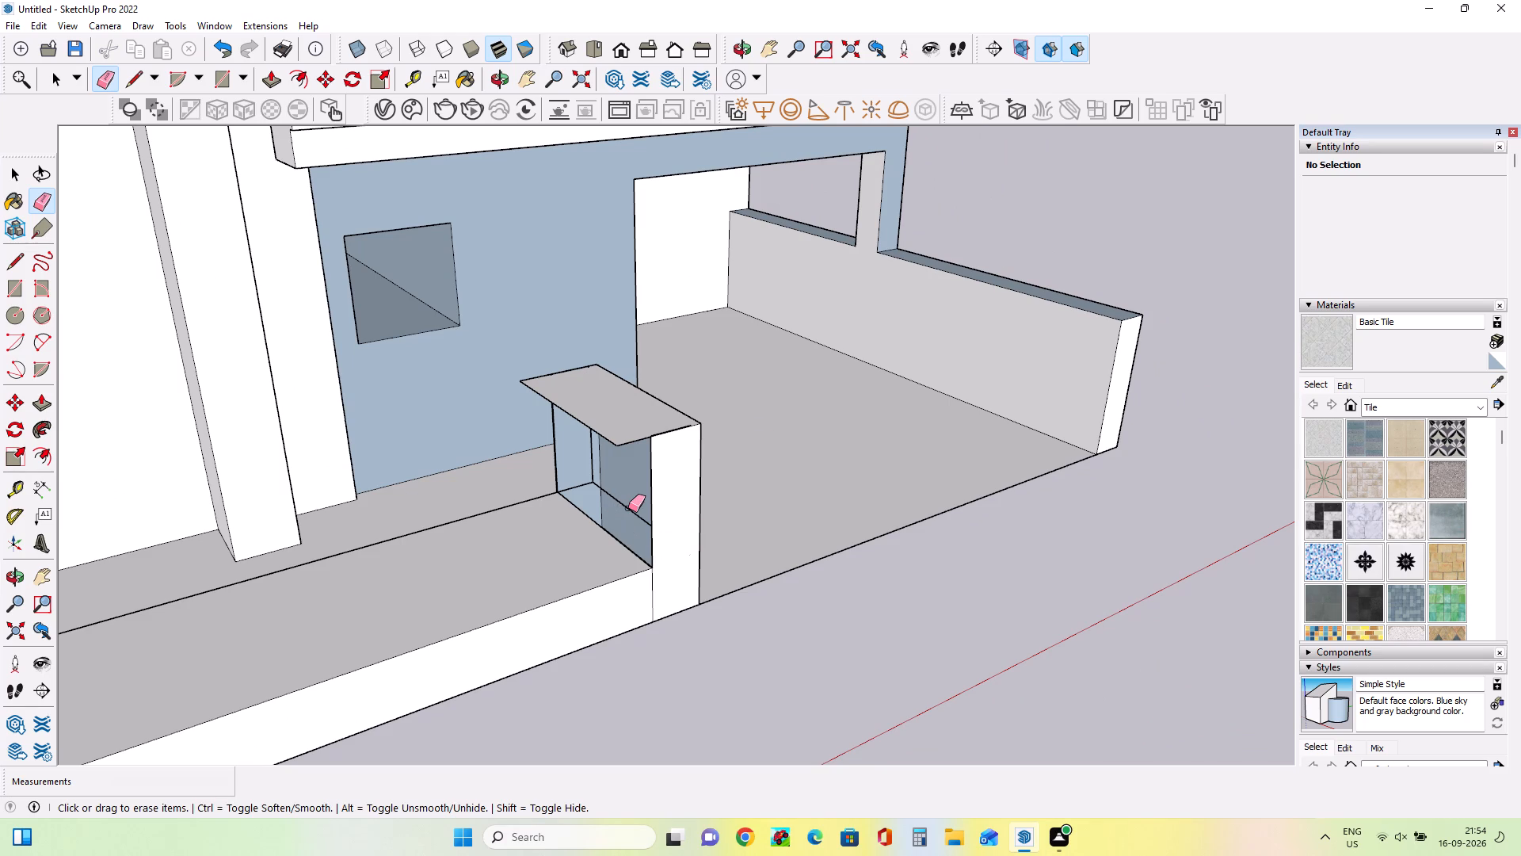
Erase the leftover inner edges in the hollow of the post's open side.
left_click(628, 508)
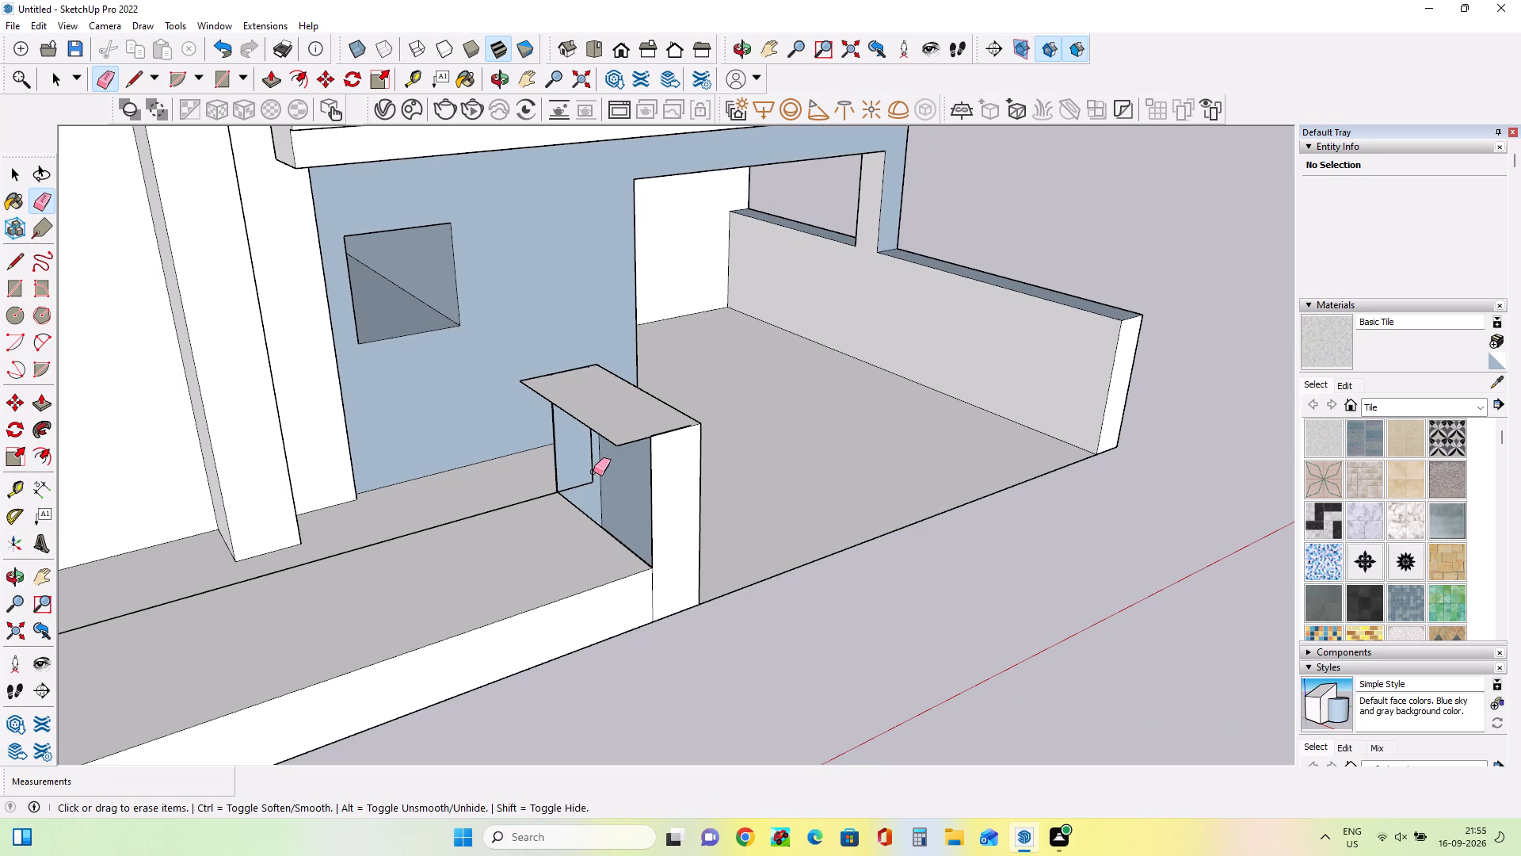
left_click(594, 471)
left_click(576, 488)
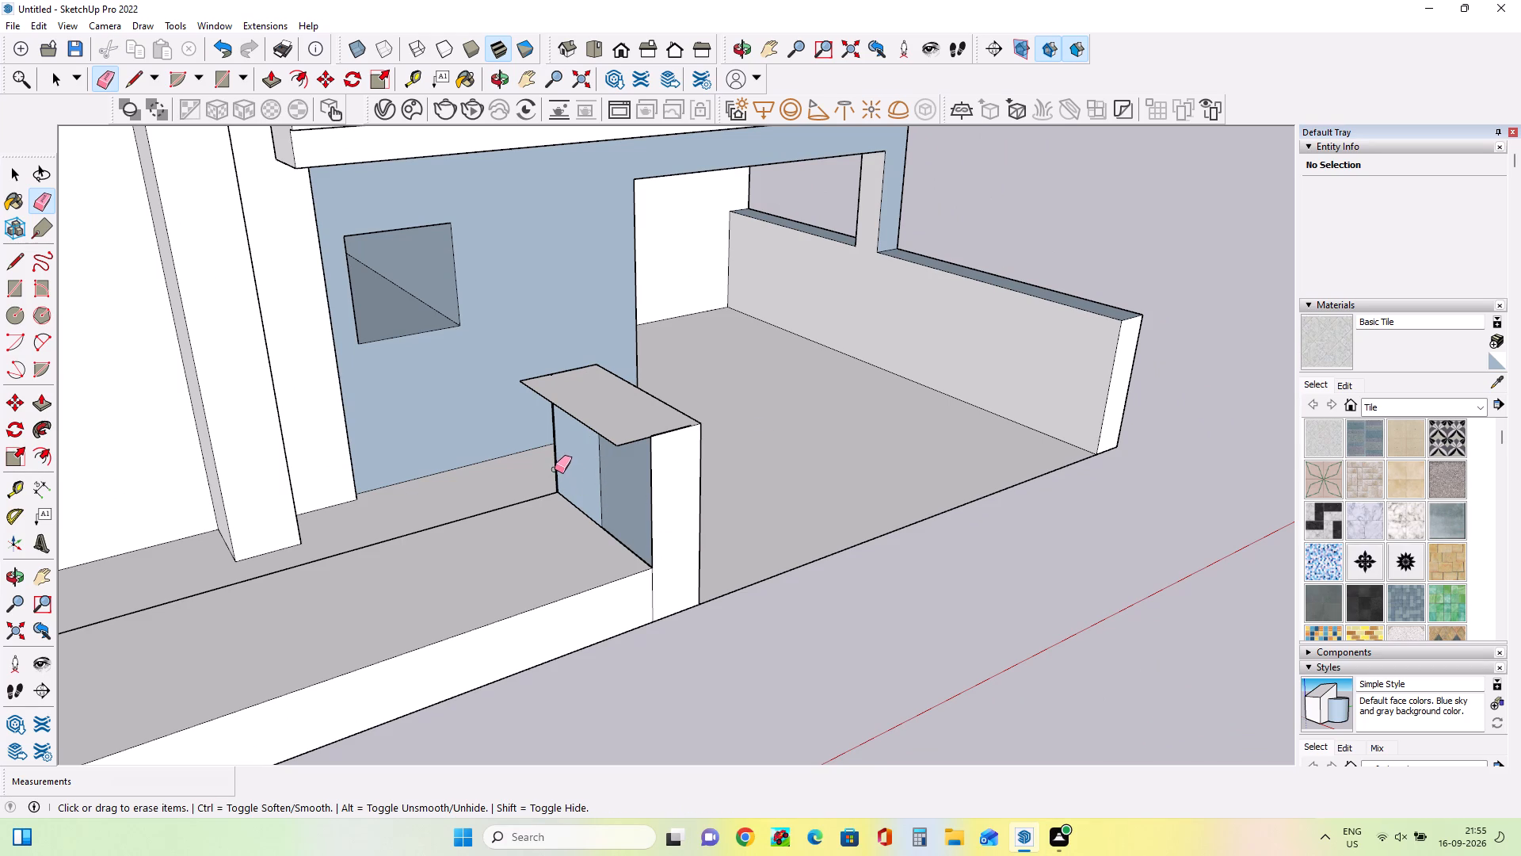
left_click(555, 469)
Erase all remaining edges of the post and its overhanging top, keeping only its footprint on the floor beside the low wall.
middle_click_drag(700, 479, 644, 590)
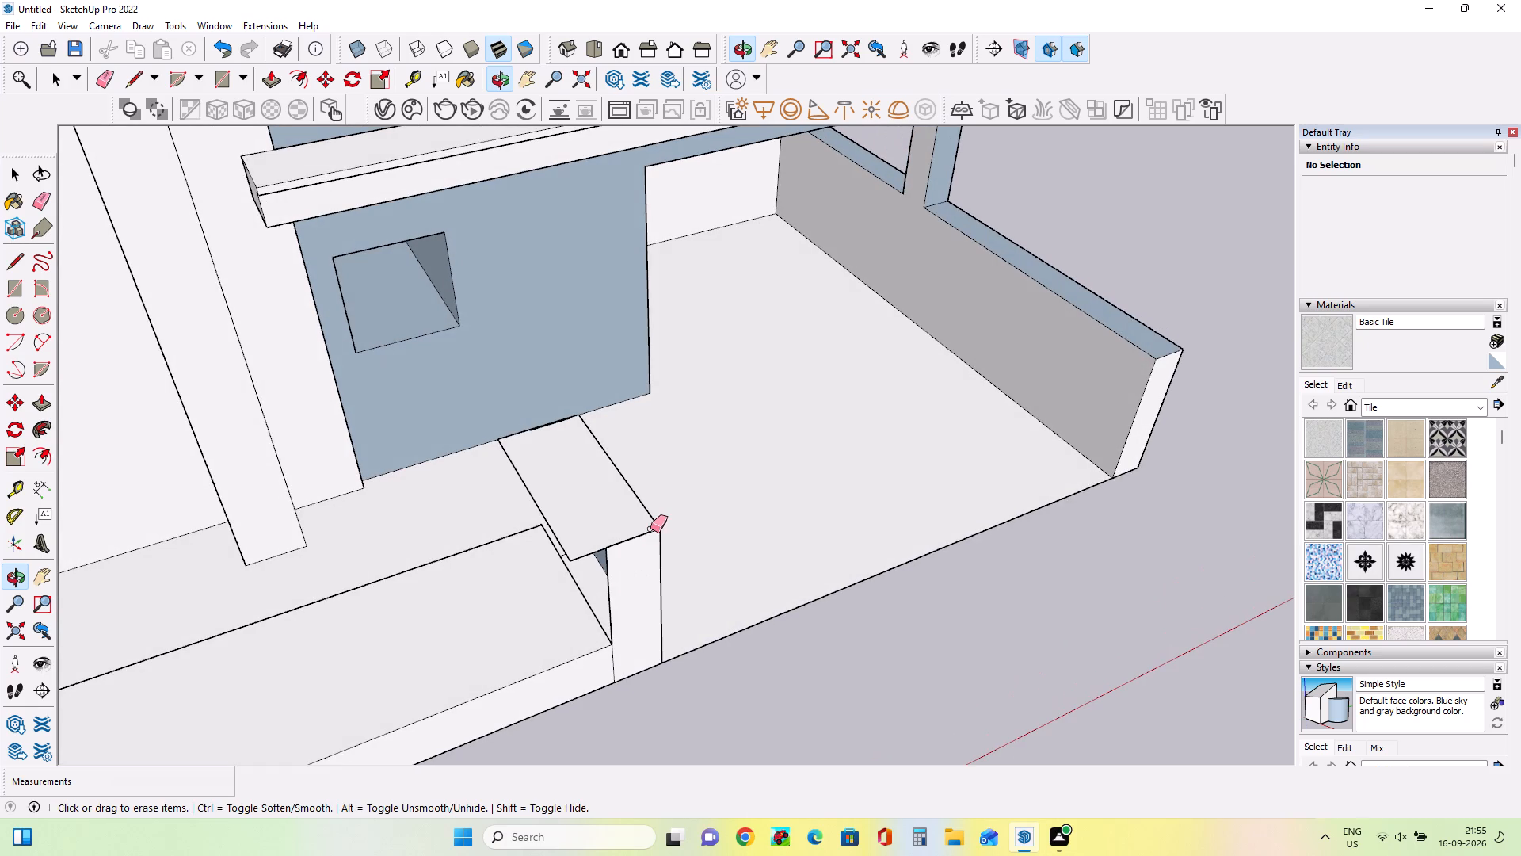
middle_click_drag(574, 563, 701, 510)
middle_click_drag(776, 552, 600, 579)
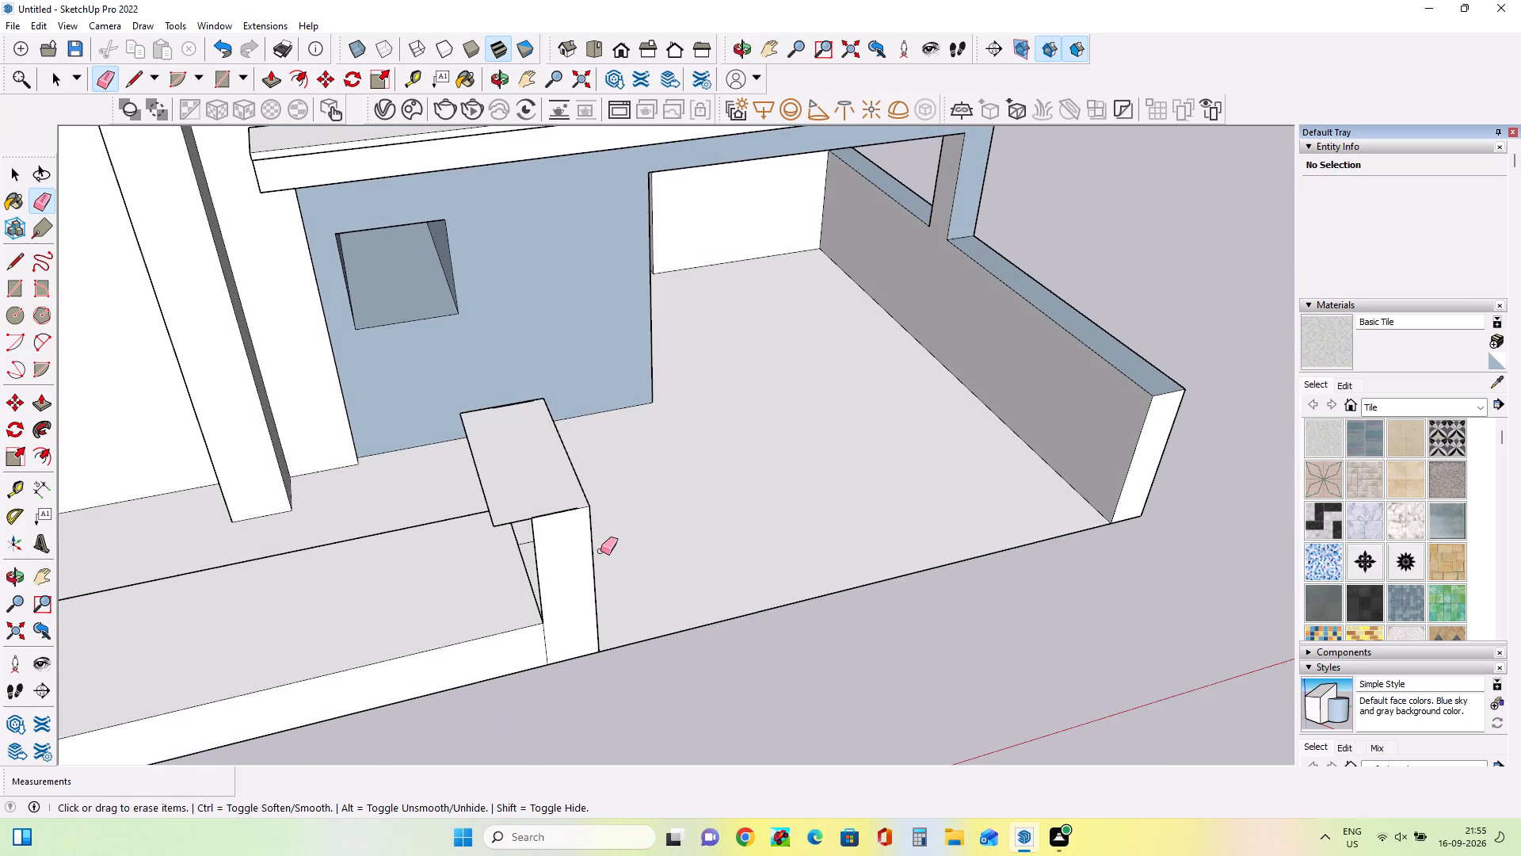
left_click(593, 556)
left_click(582, 509)
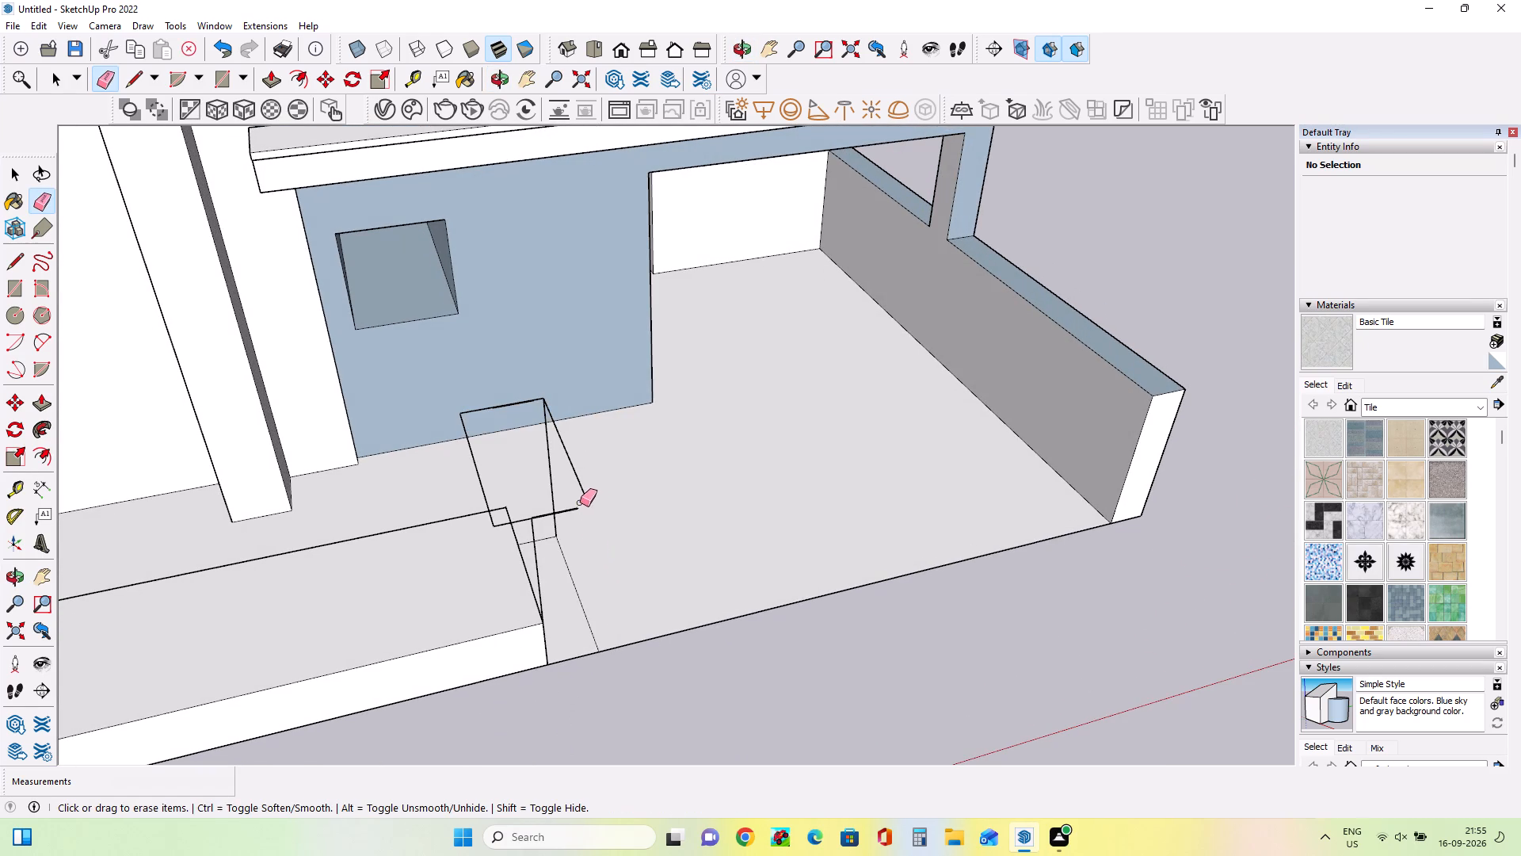
left_click(581, 491)
left_click(524, 400)
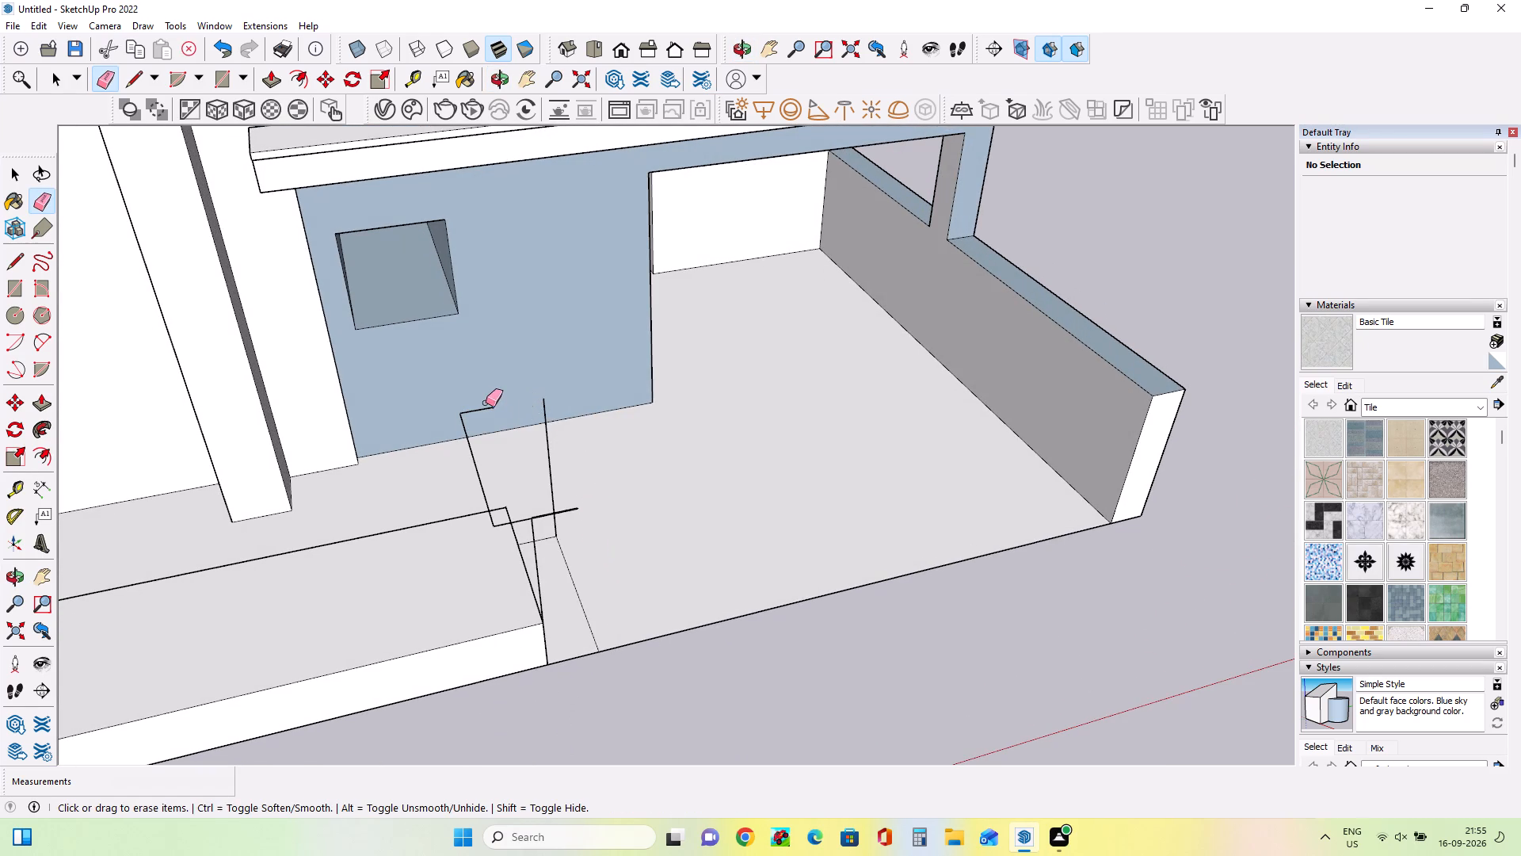
left_click(484, 412)
left_click(481, 414)
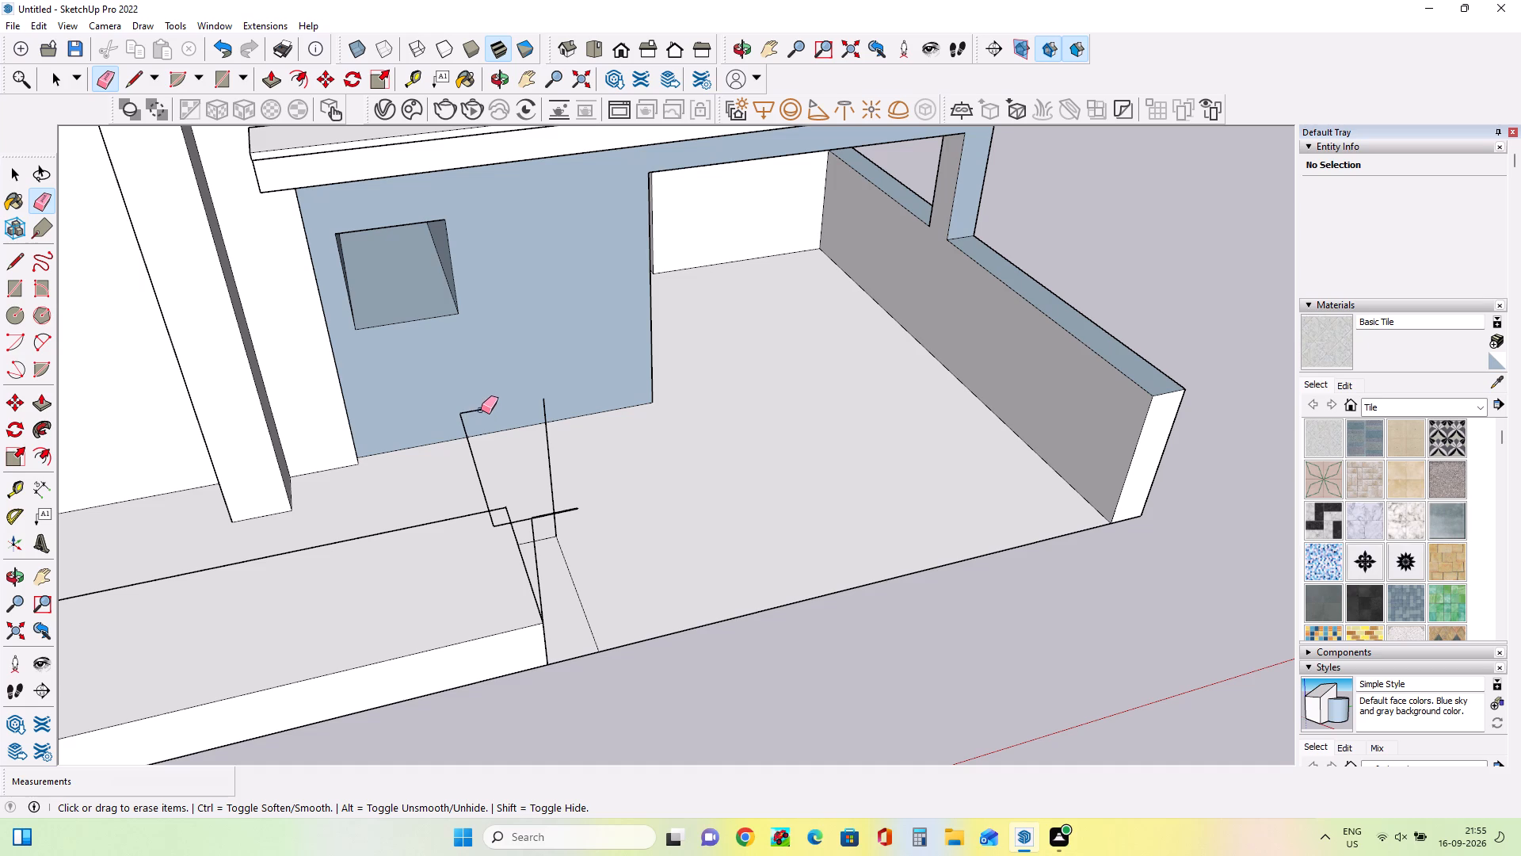
left_click(481, 411)
left_click(467, 441)
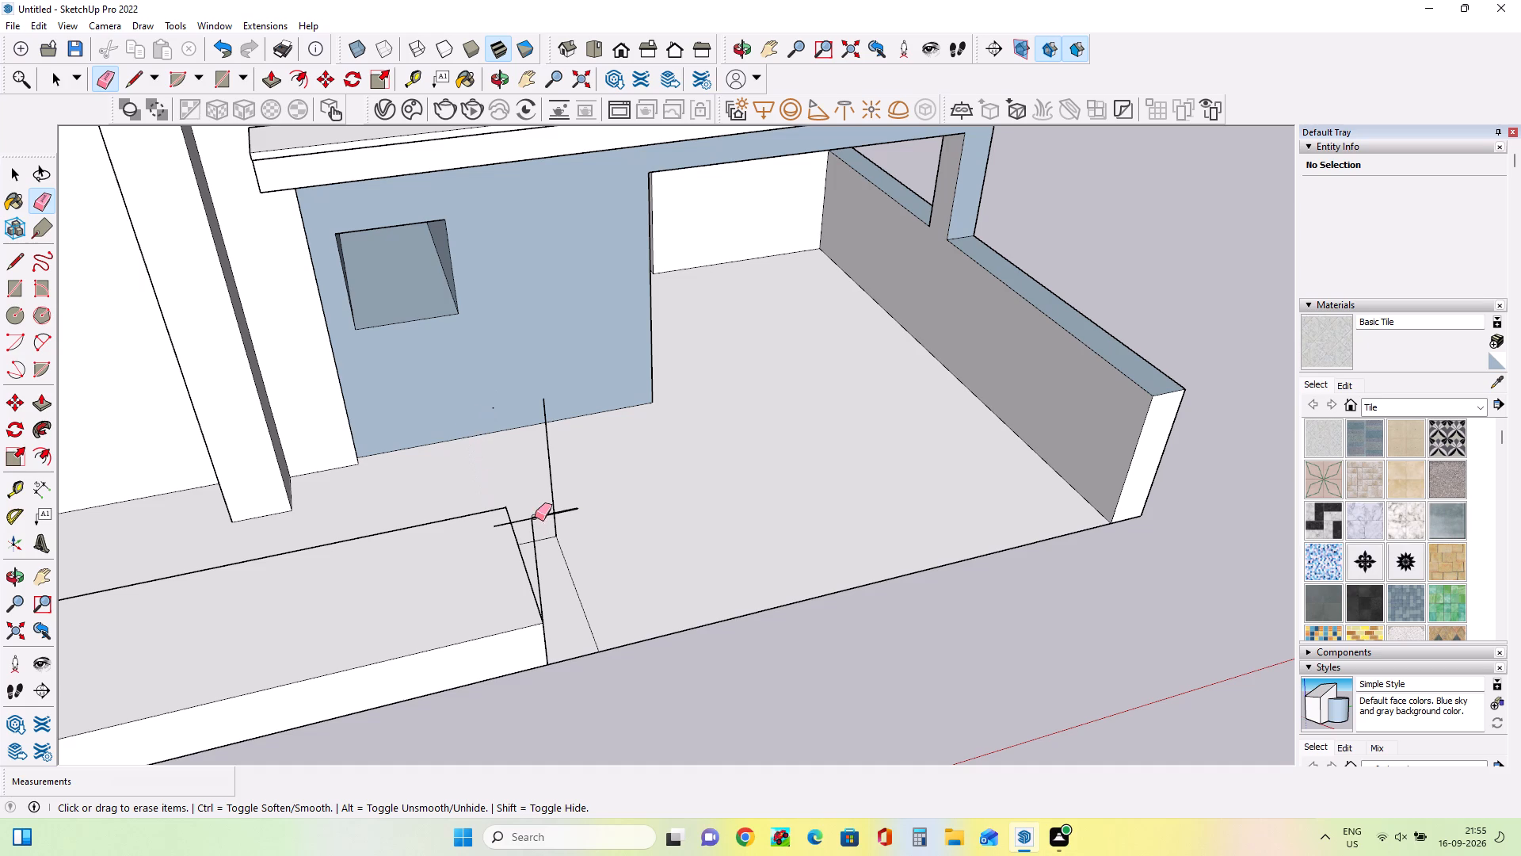
left_click(535, 517)
left_click(533, 531)
left_click(525, 522)
left_click(552, 480)
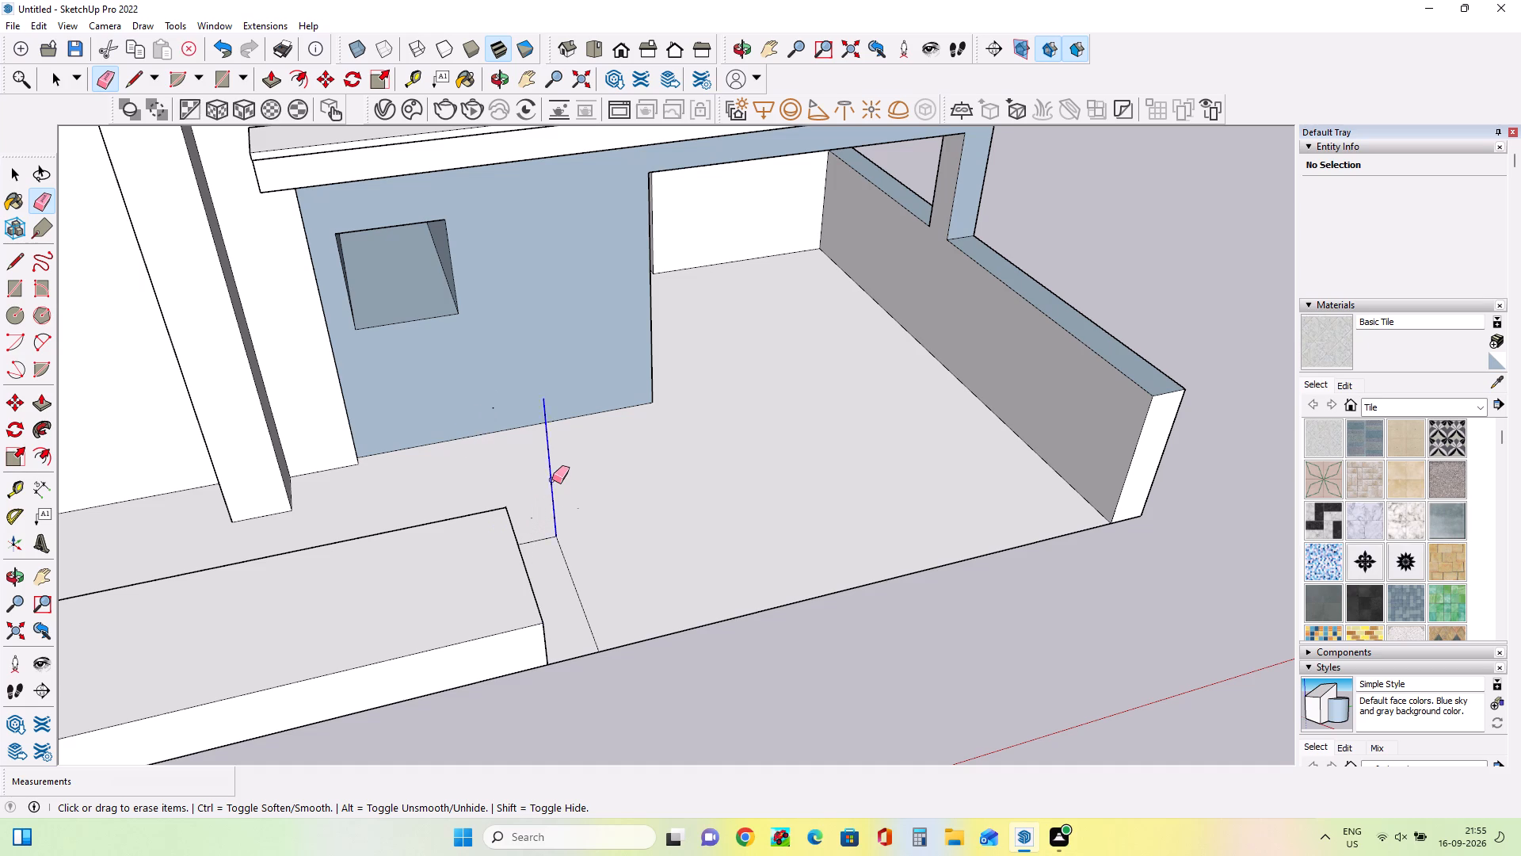
Pull the post's footprint up 5' 10 5/8" to the level of the side boundary wall's top.
middle_click_drag(741, 513, 608, 595)
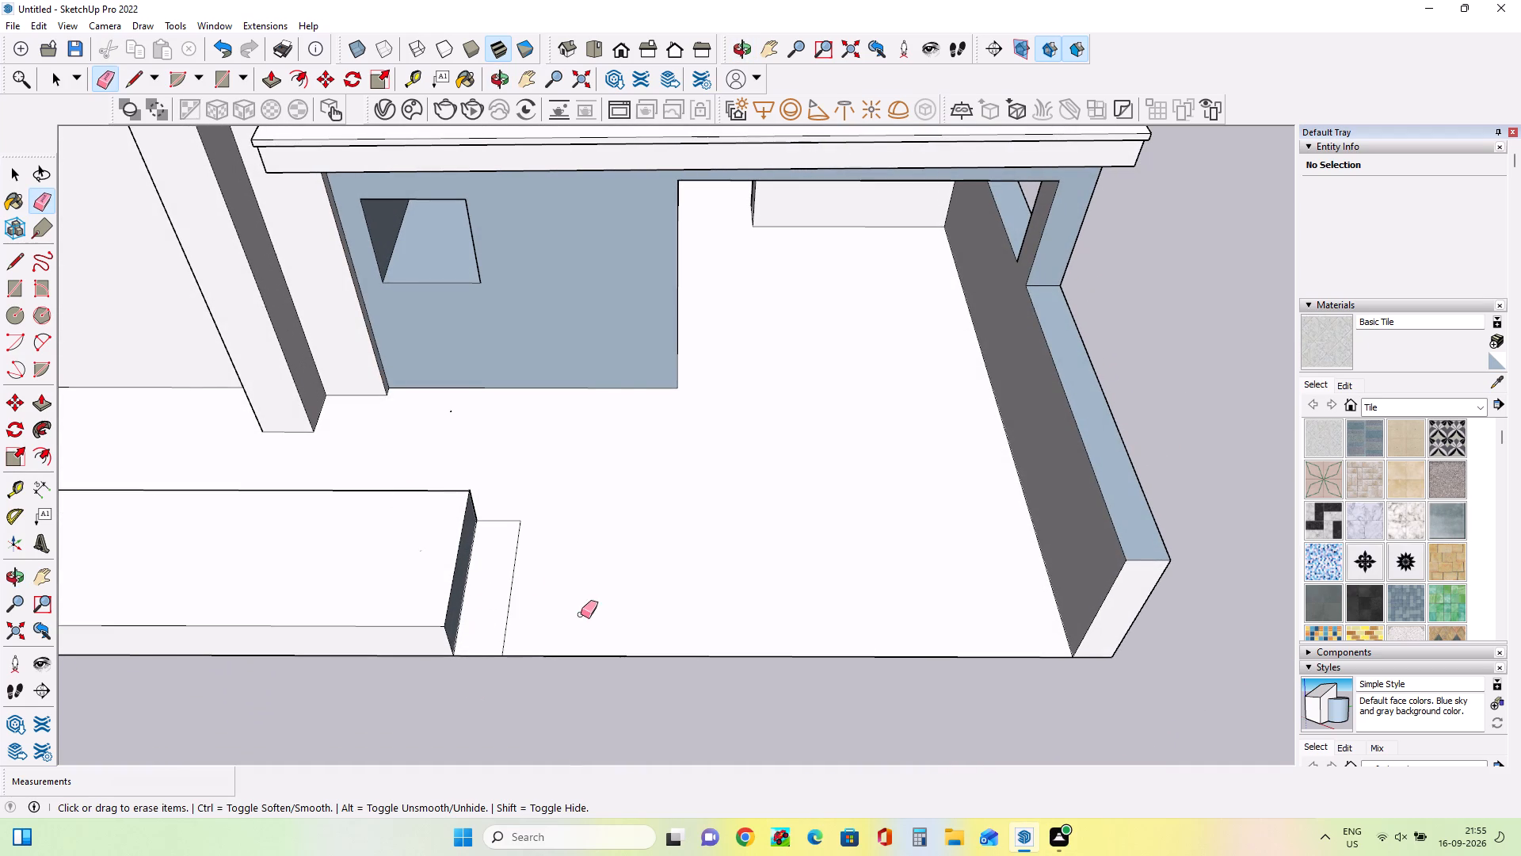
middle_click_drag(571, 601, 254, 512)
middle_click_drag(405, 492, 643, 548)
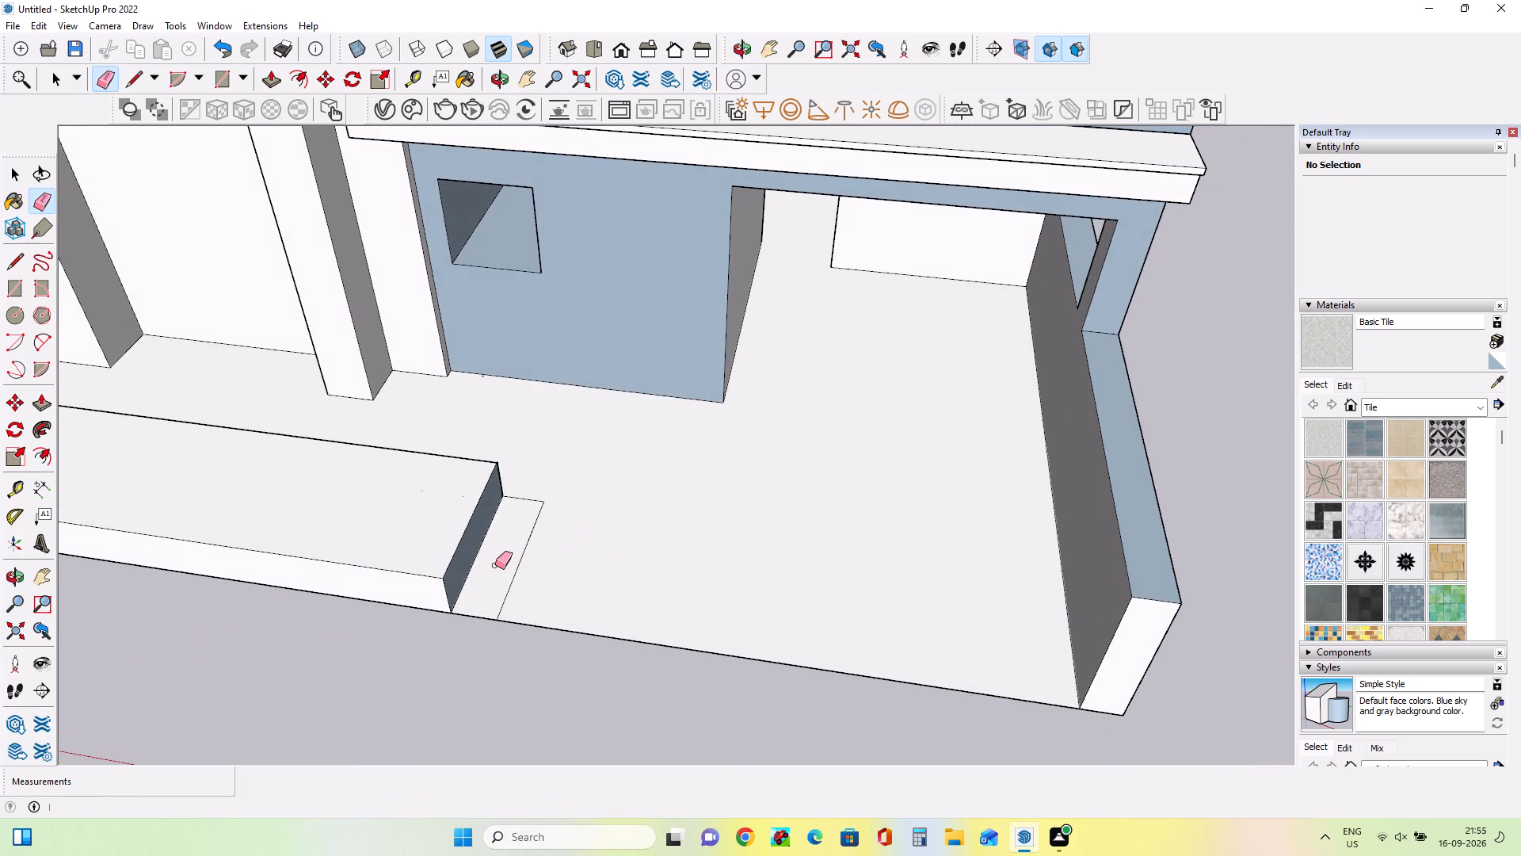
left_click_drag(500, 562, 499, 552)
left_click(40, 406, "ctrl")
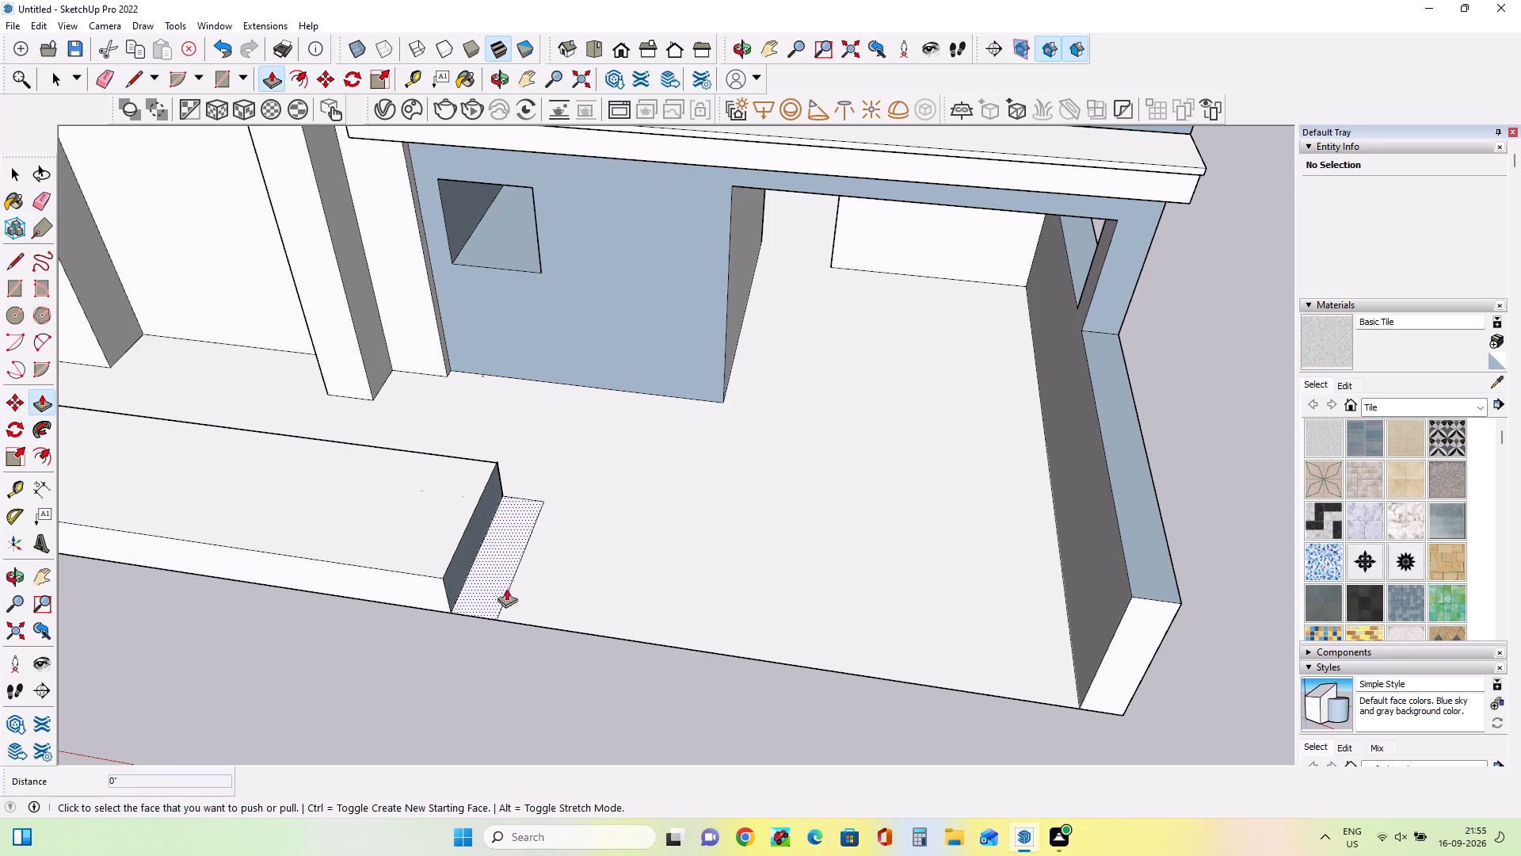
left_click(482, 583)
middle_click_drag(447, 397, 558, 480)
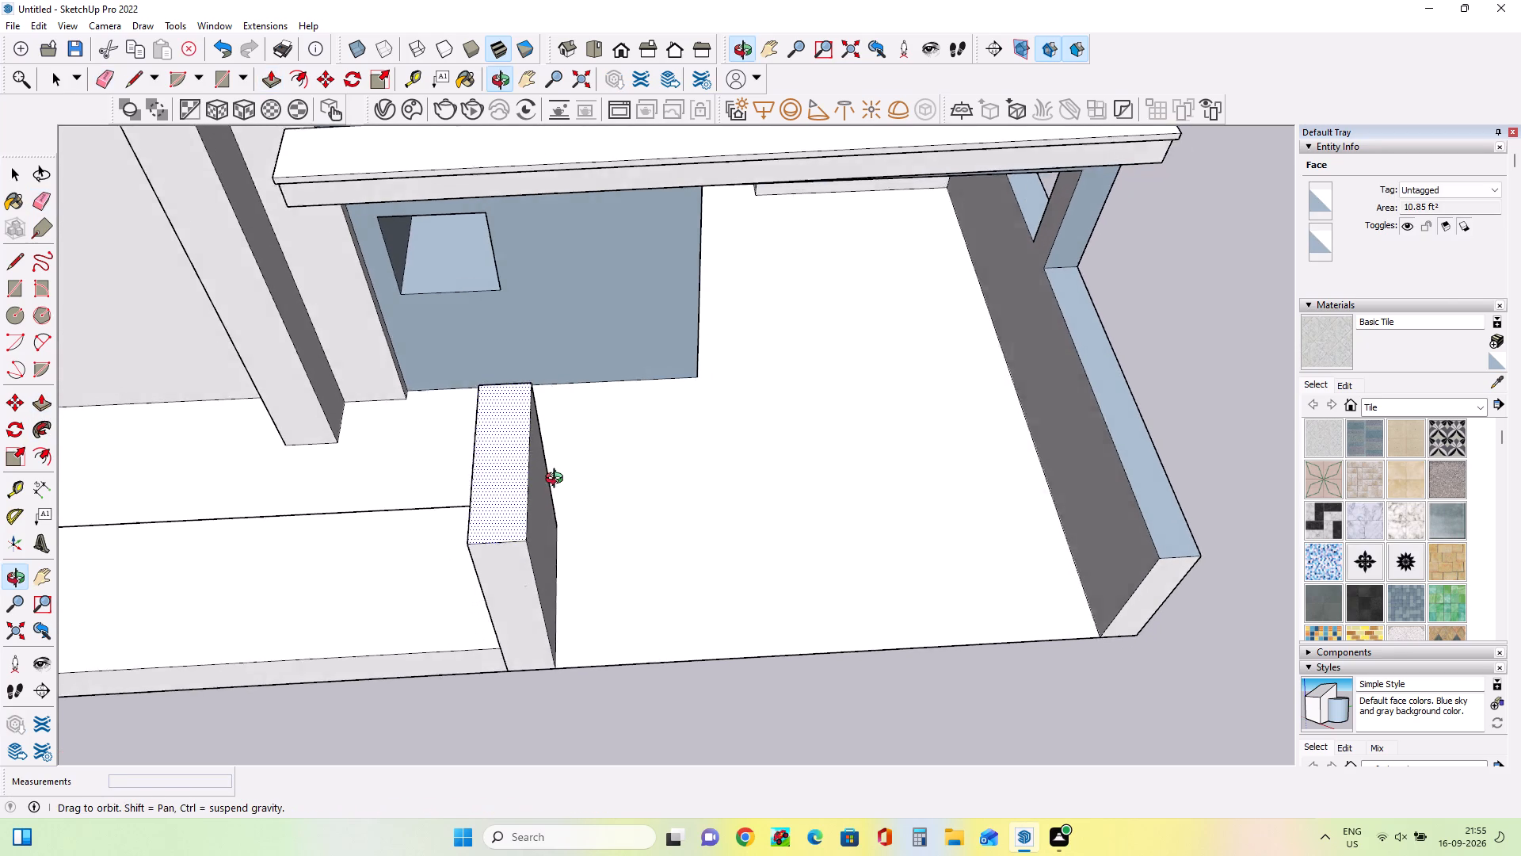
middle_click_drag(558, 480, 558, 480)
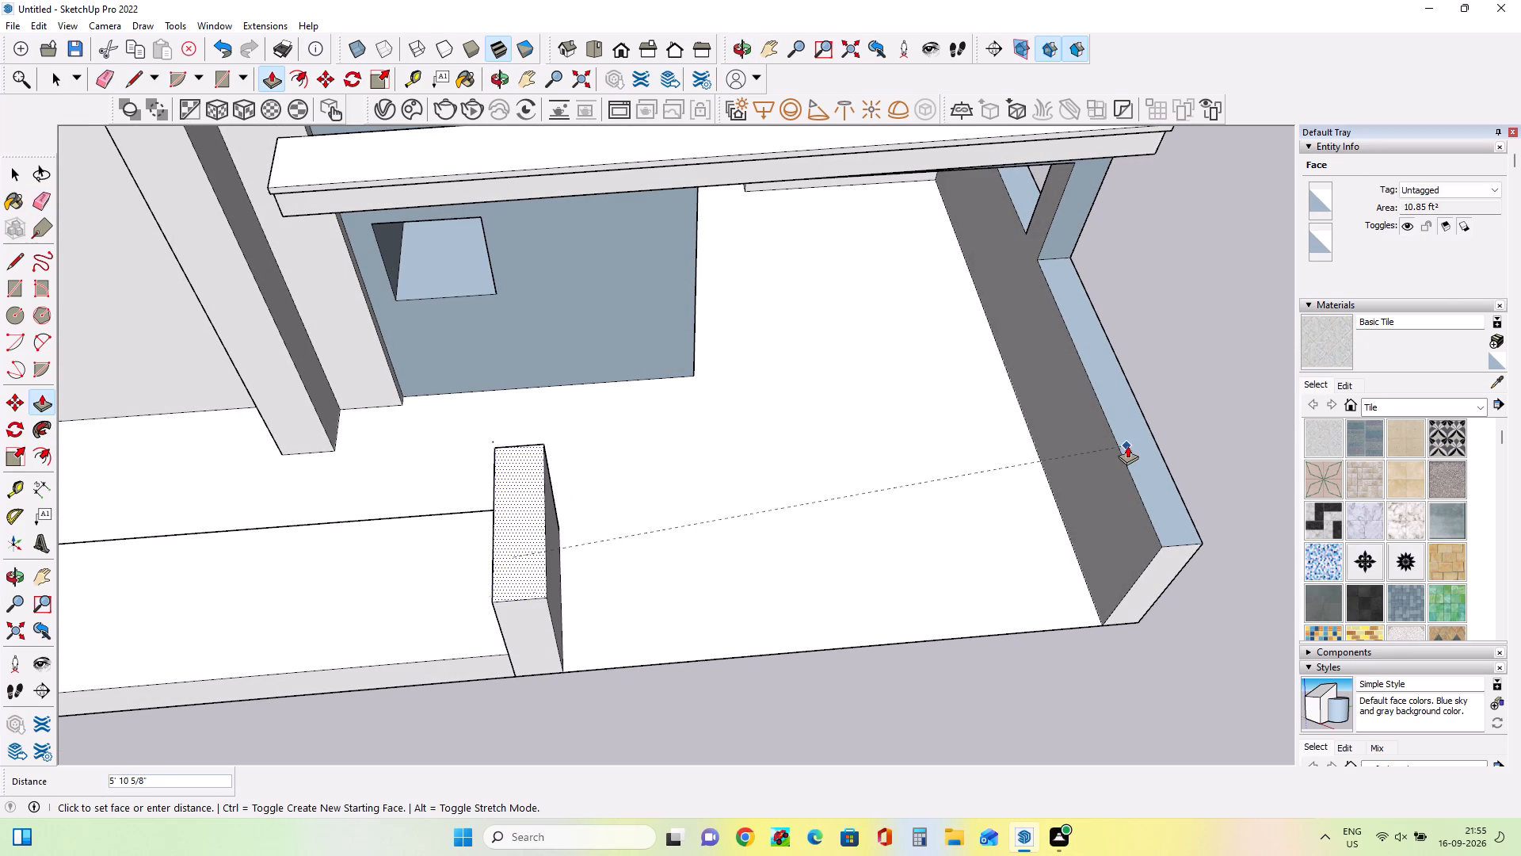
left_click(1127, 445)
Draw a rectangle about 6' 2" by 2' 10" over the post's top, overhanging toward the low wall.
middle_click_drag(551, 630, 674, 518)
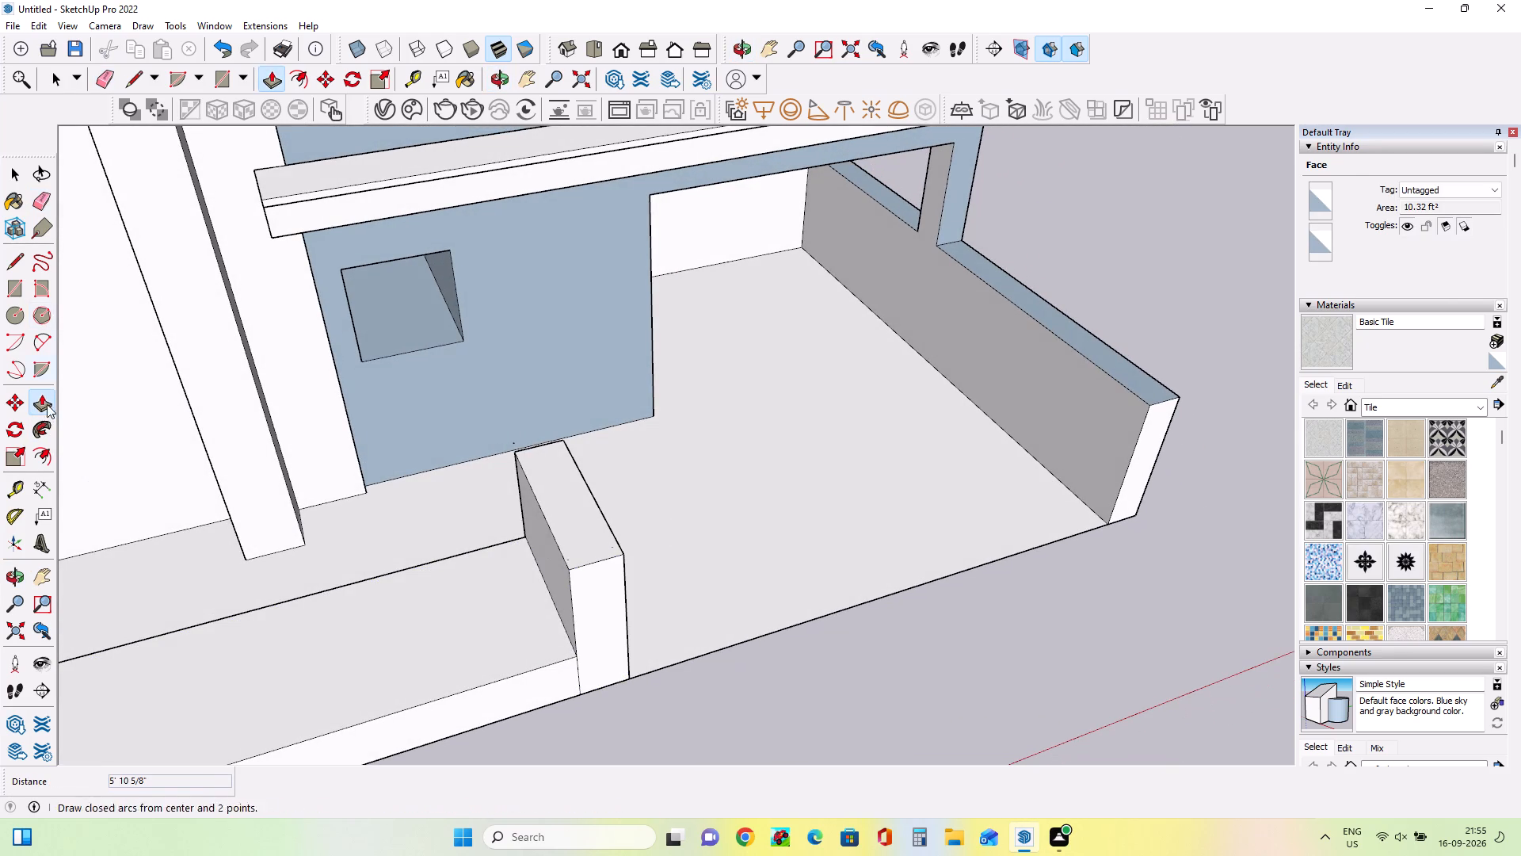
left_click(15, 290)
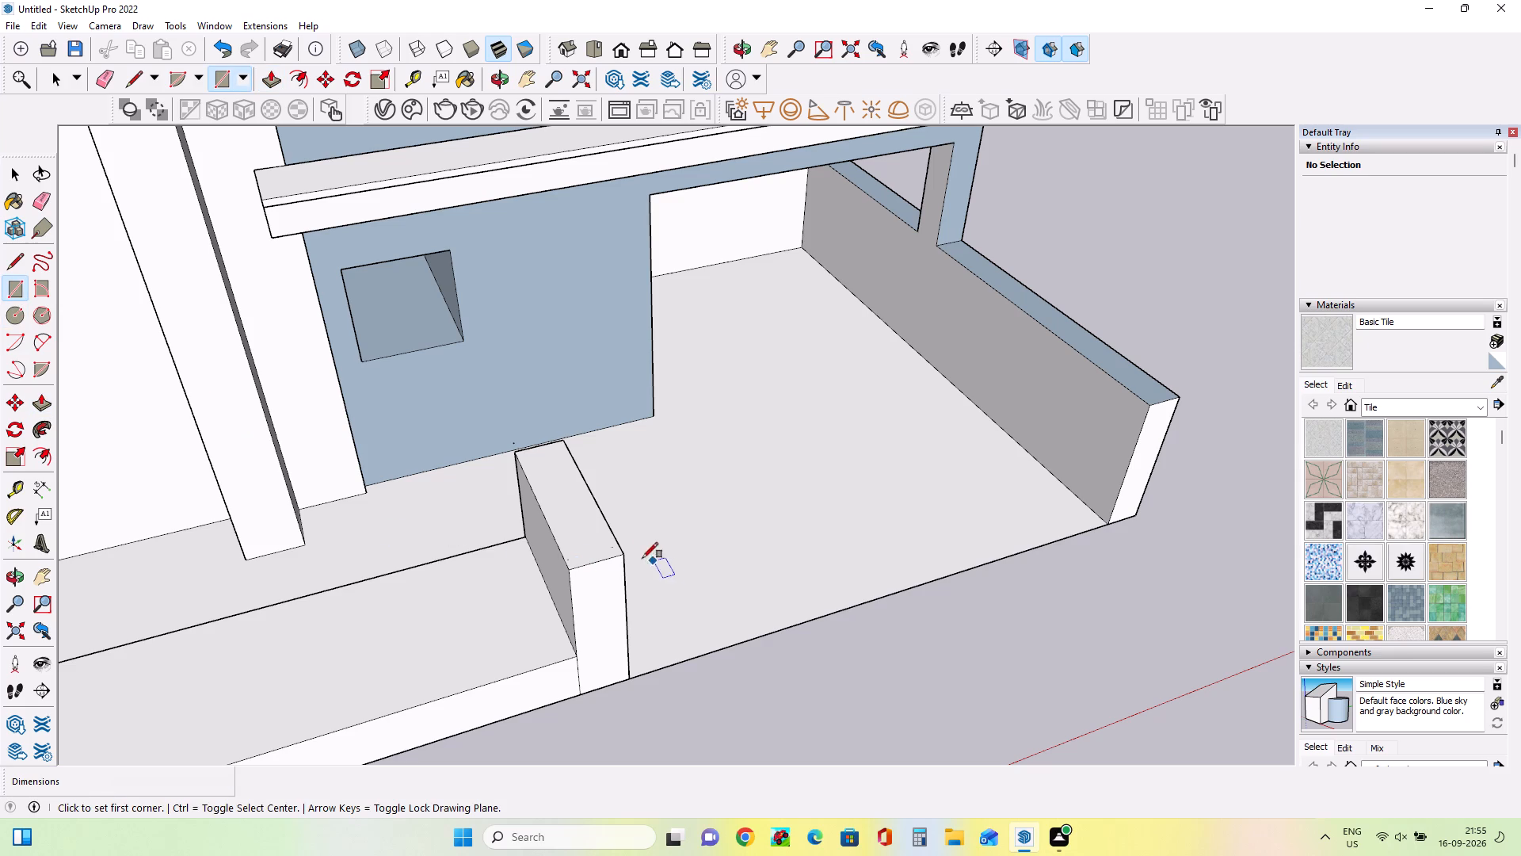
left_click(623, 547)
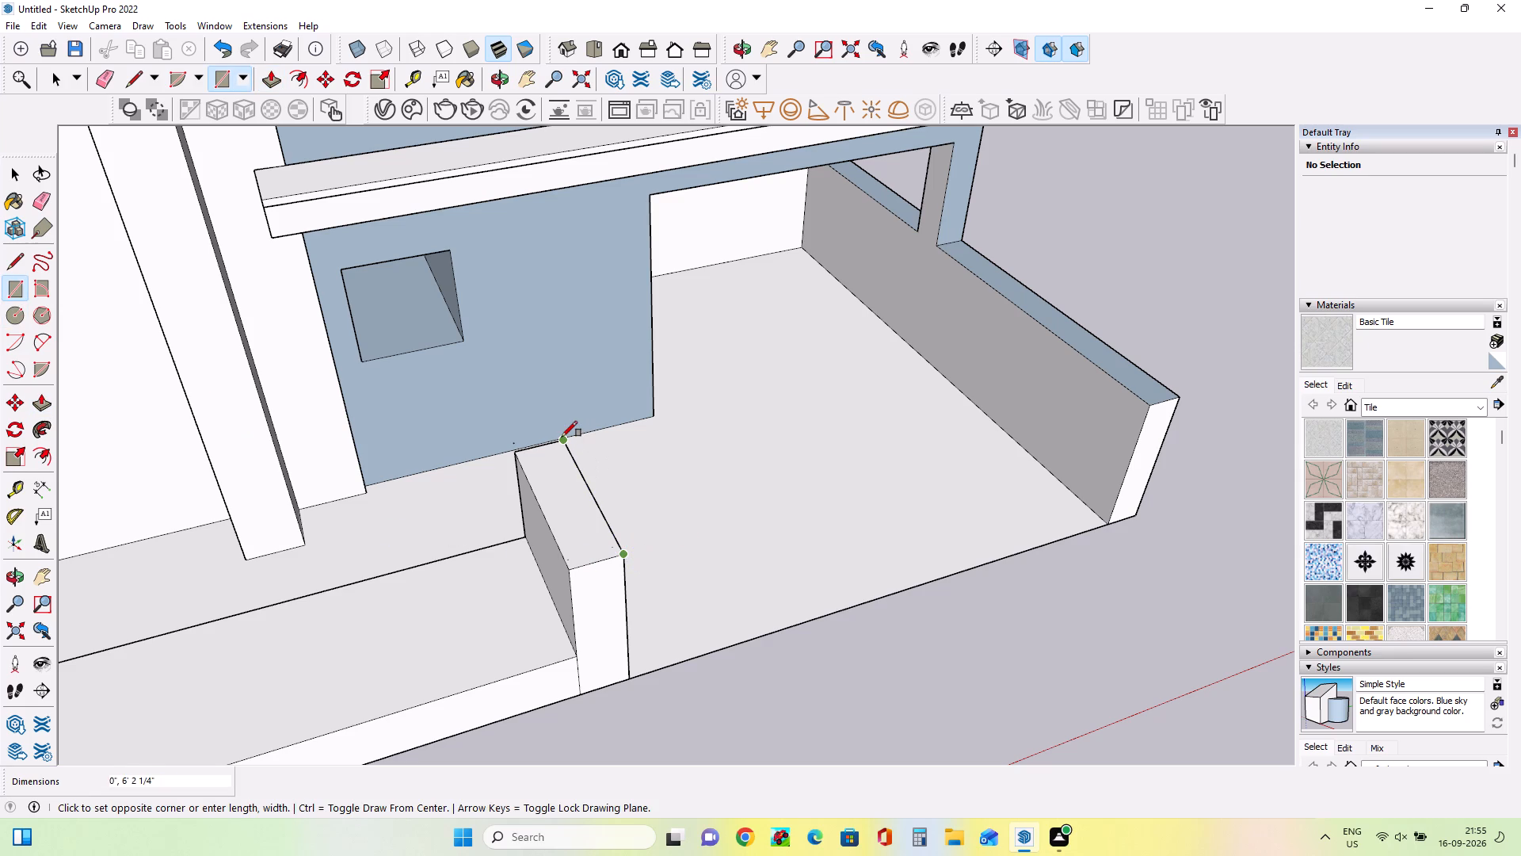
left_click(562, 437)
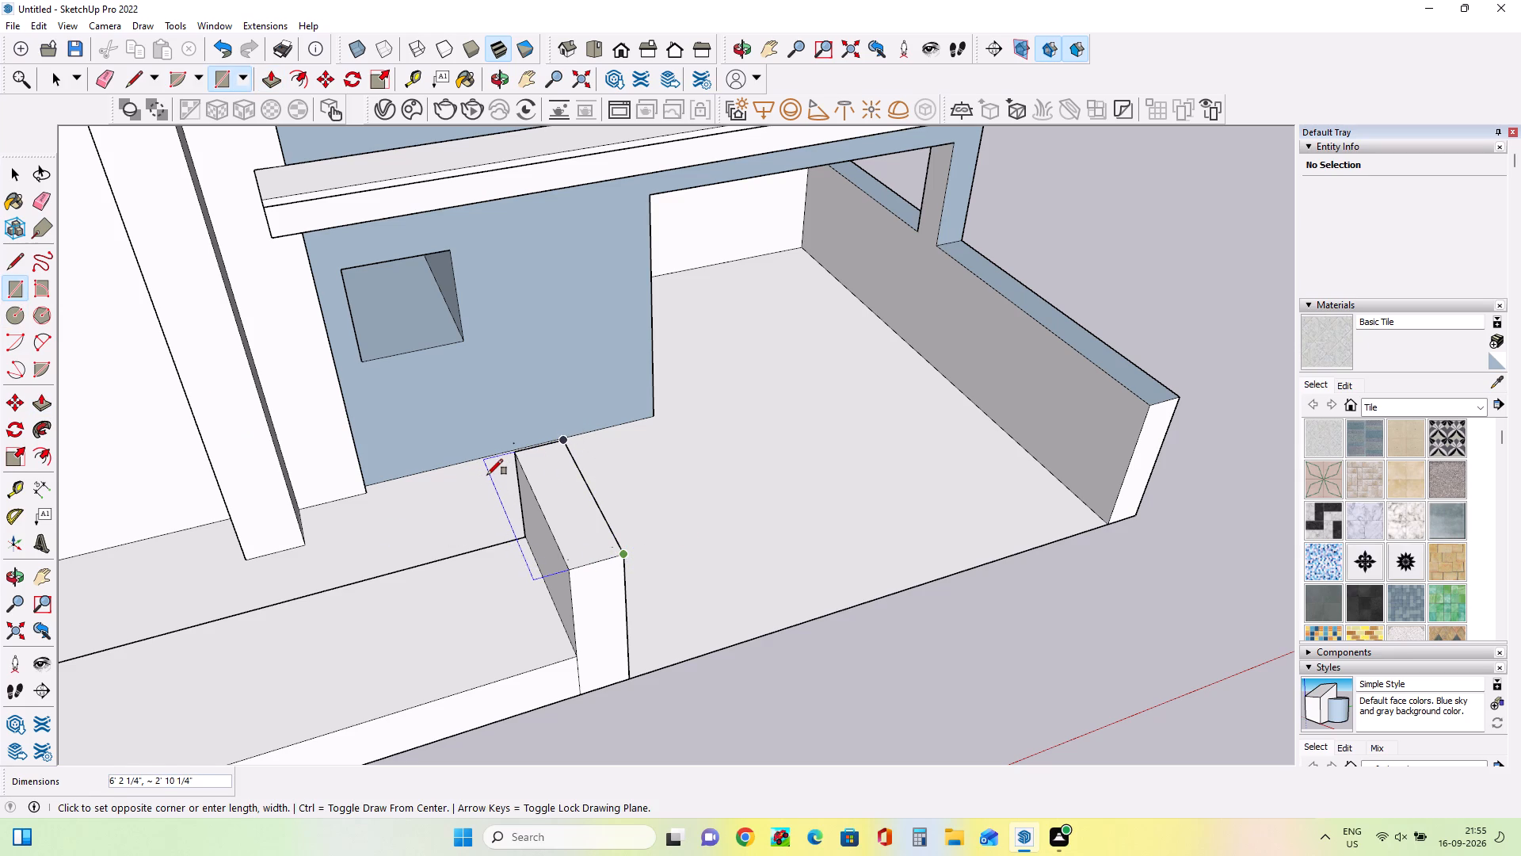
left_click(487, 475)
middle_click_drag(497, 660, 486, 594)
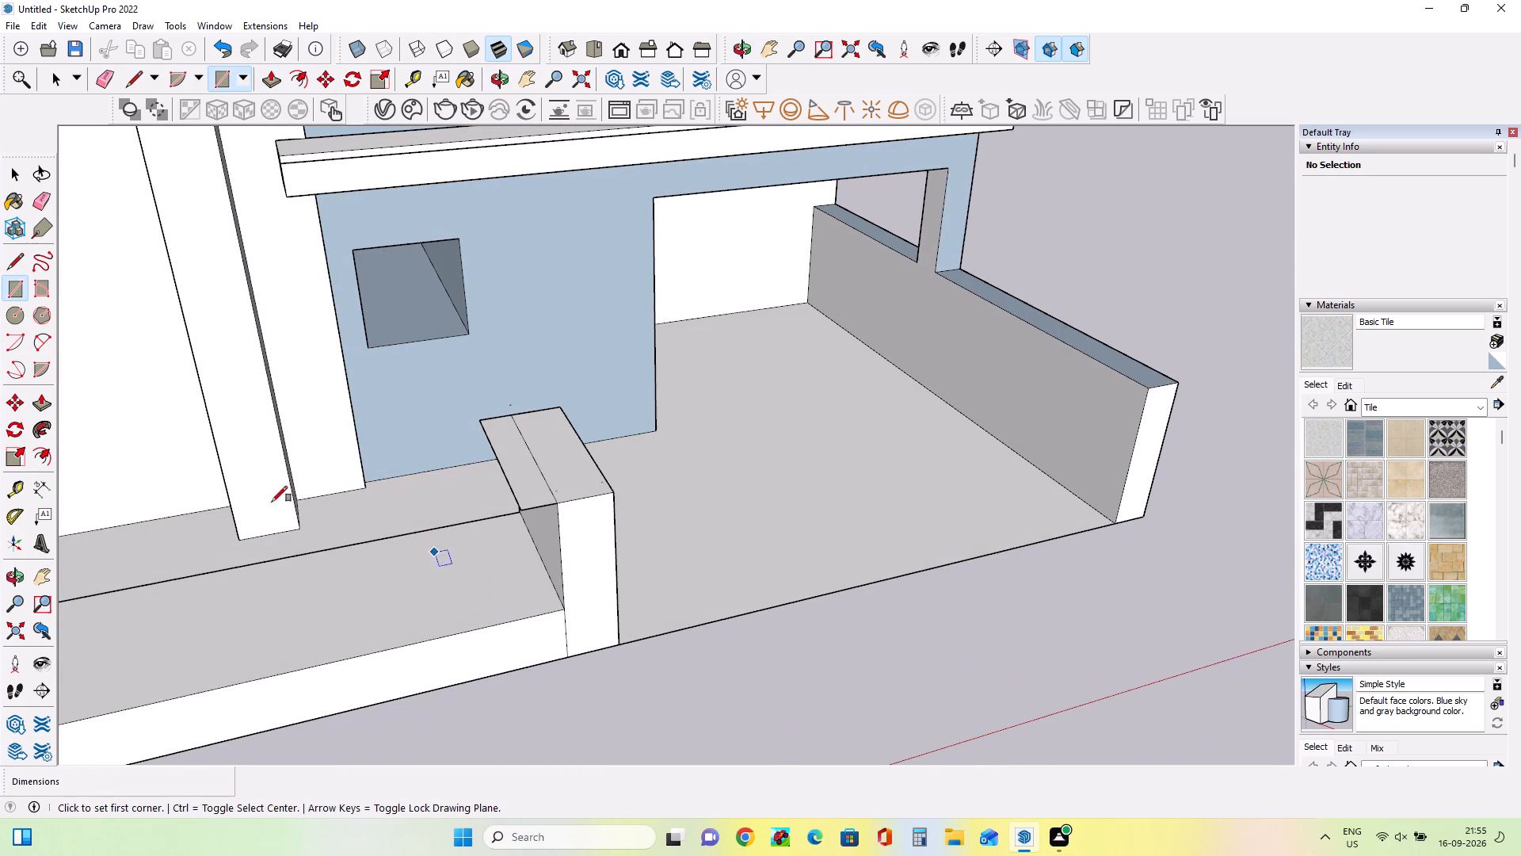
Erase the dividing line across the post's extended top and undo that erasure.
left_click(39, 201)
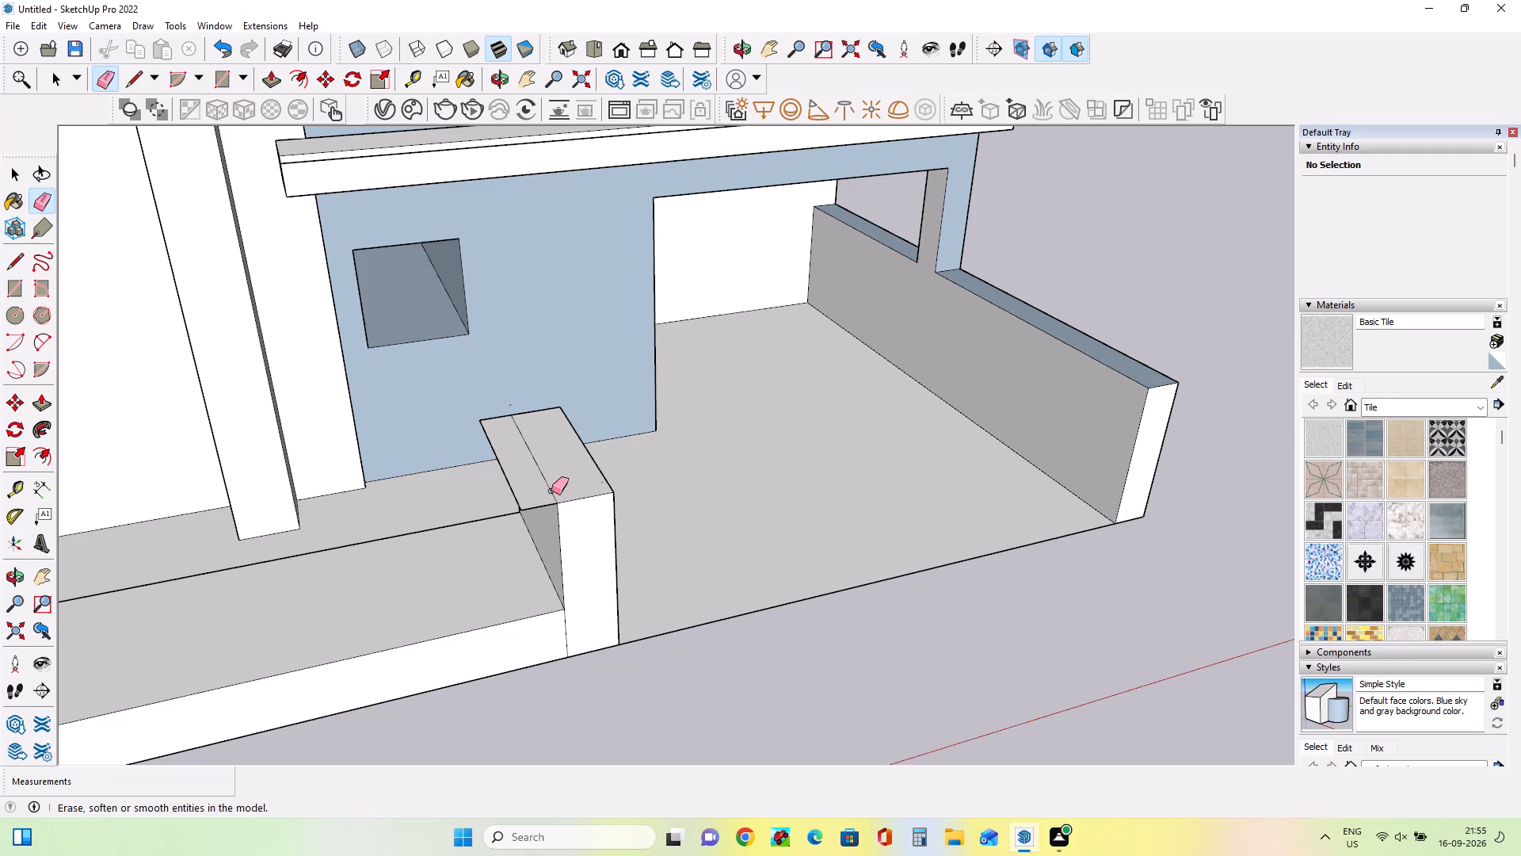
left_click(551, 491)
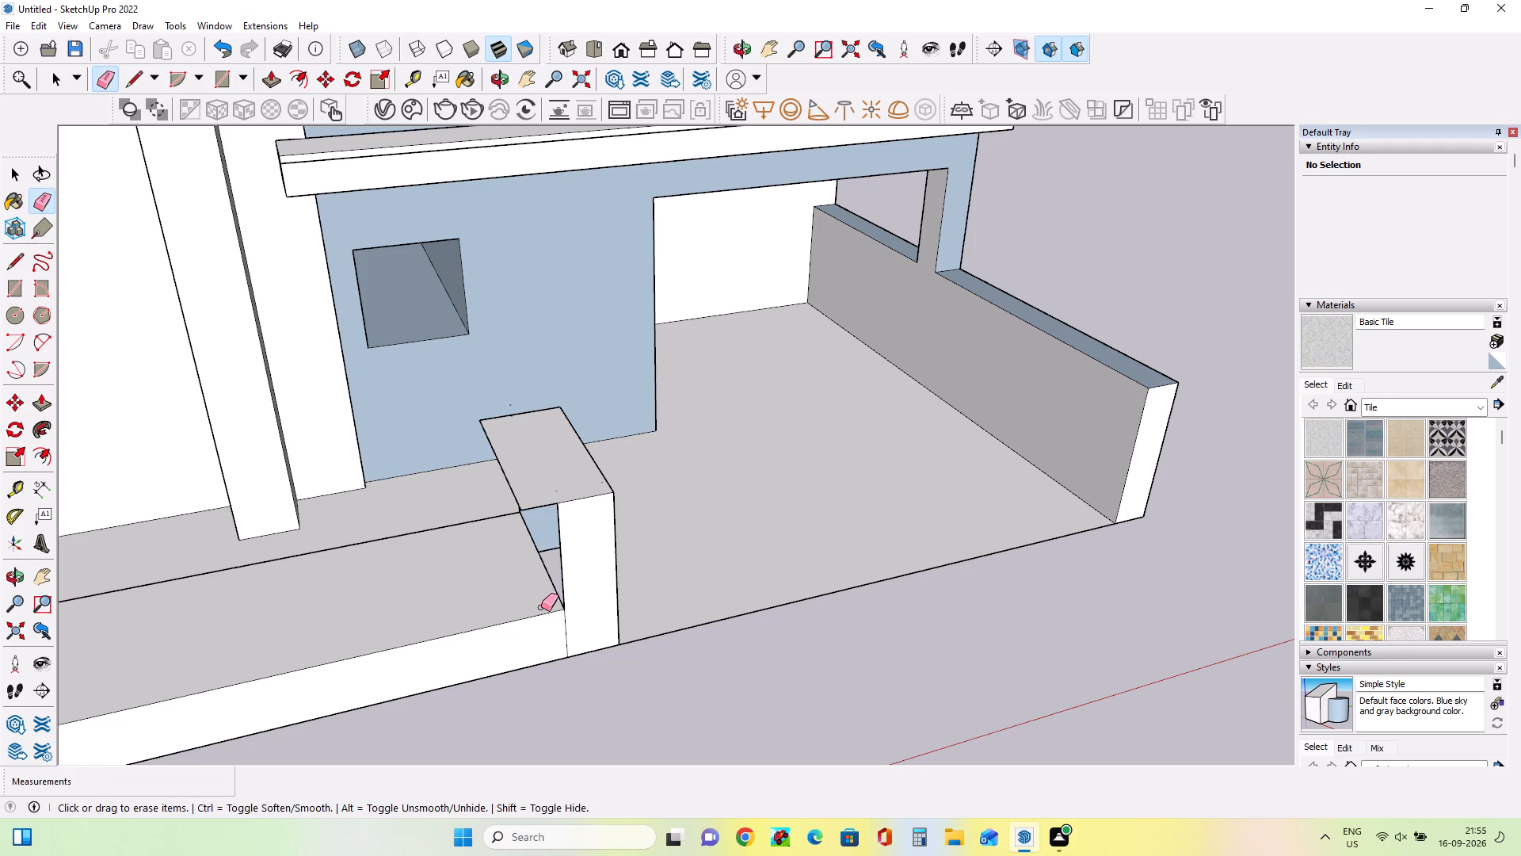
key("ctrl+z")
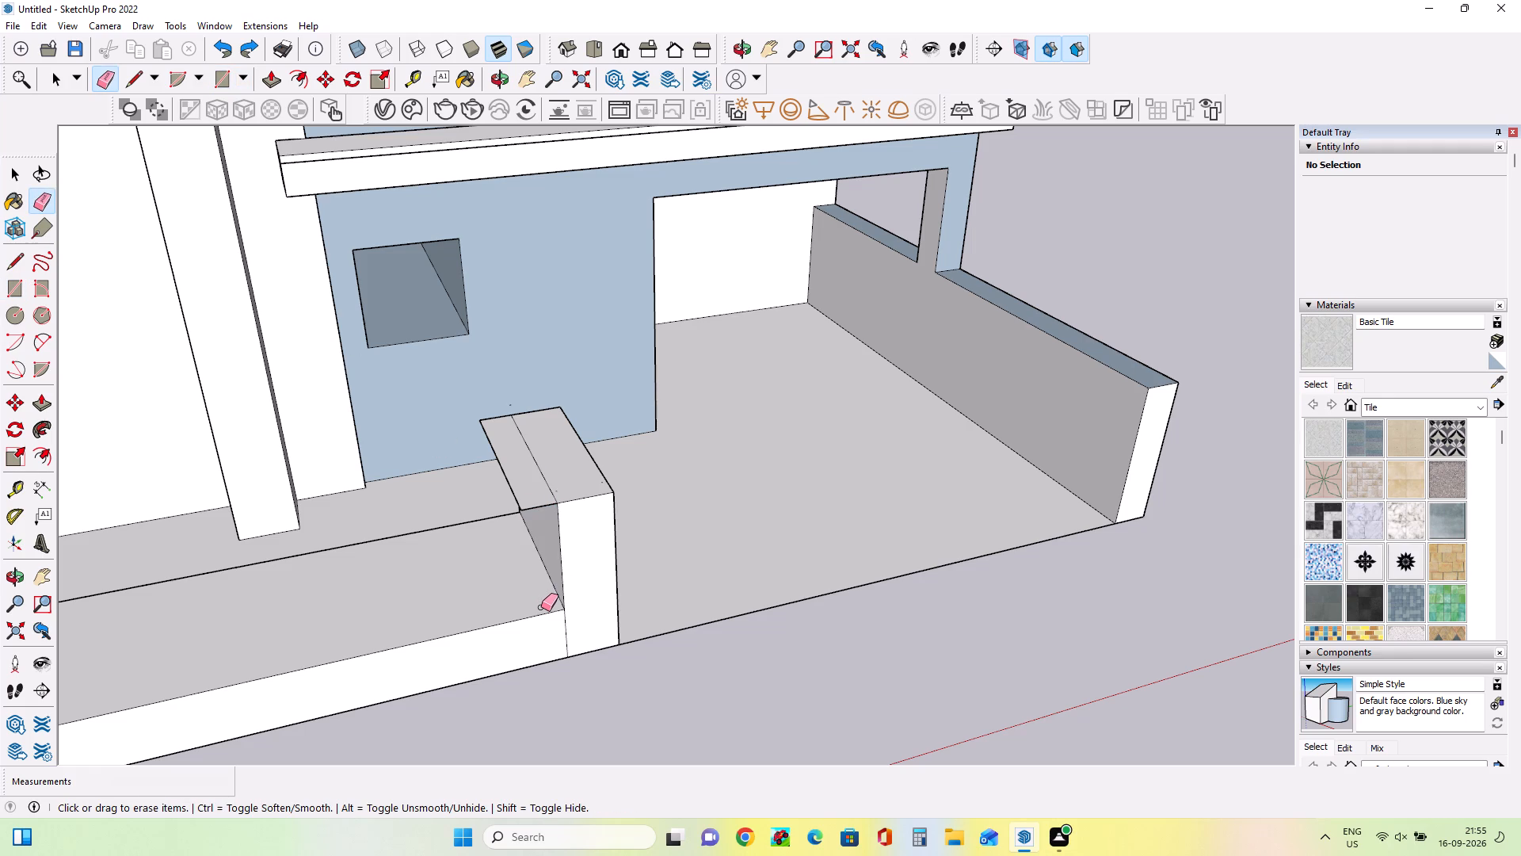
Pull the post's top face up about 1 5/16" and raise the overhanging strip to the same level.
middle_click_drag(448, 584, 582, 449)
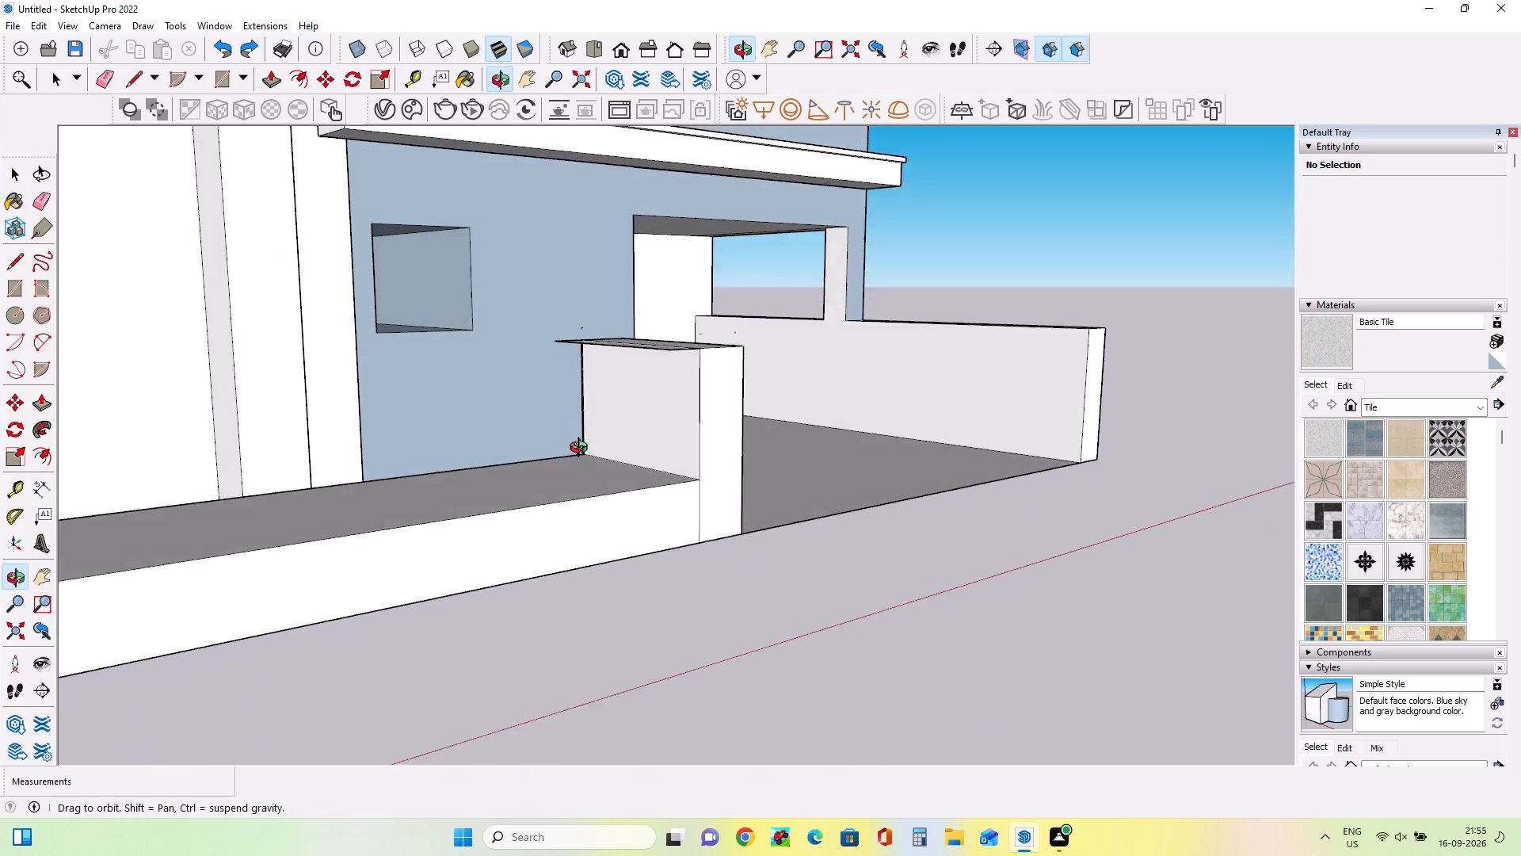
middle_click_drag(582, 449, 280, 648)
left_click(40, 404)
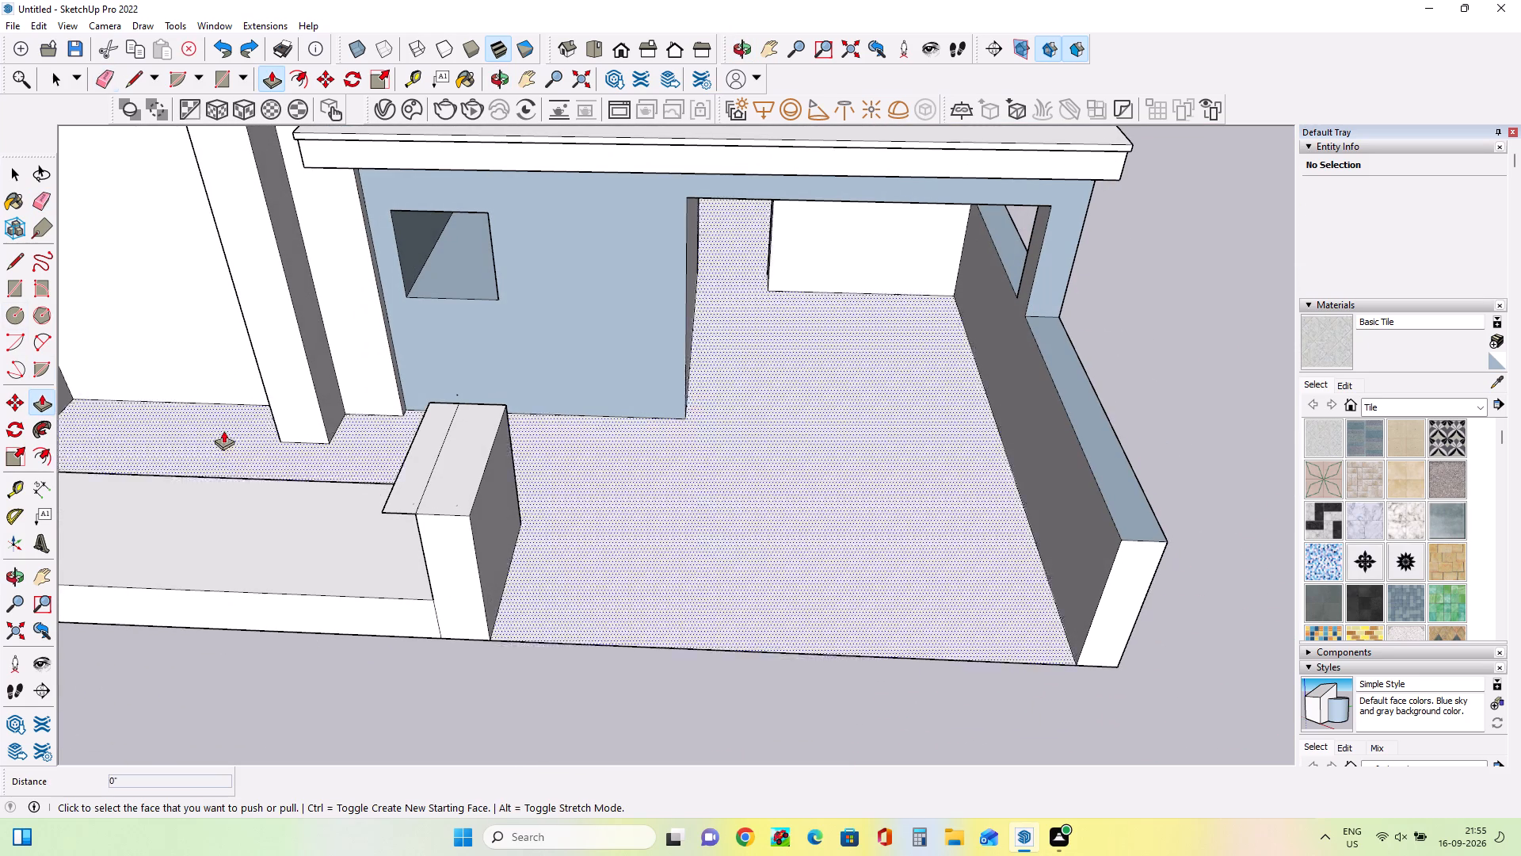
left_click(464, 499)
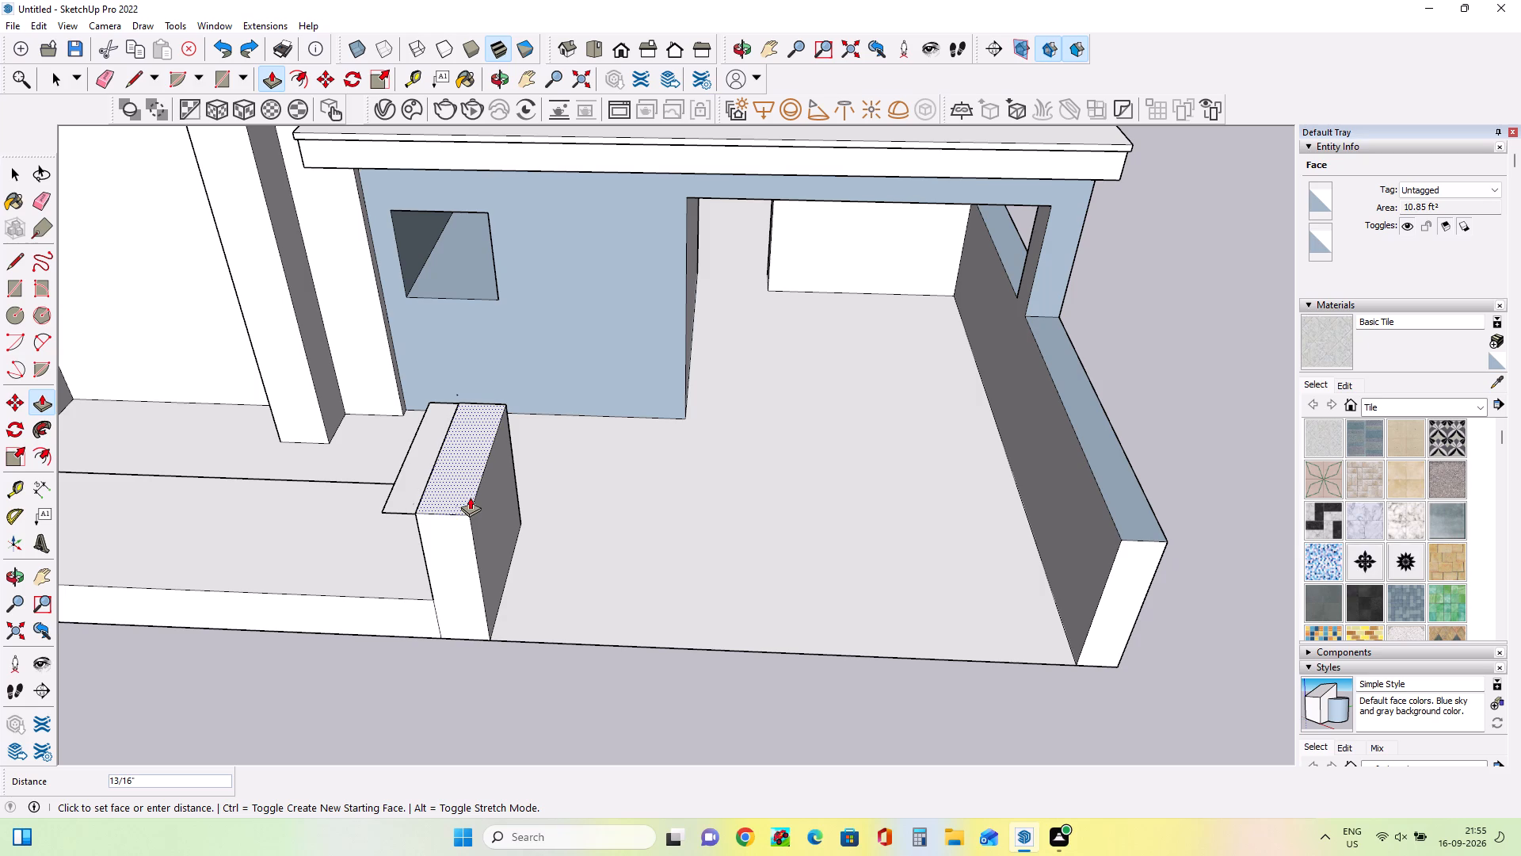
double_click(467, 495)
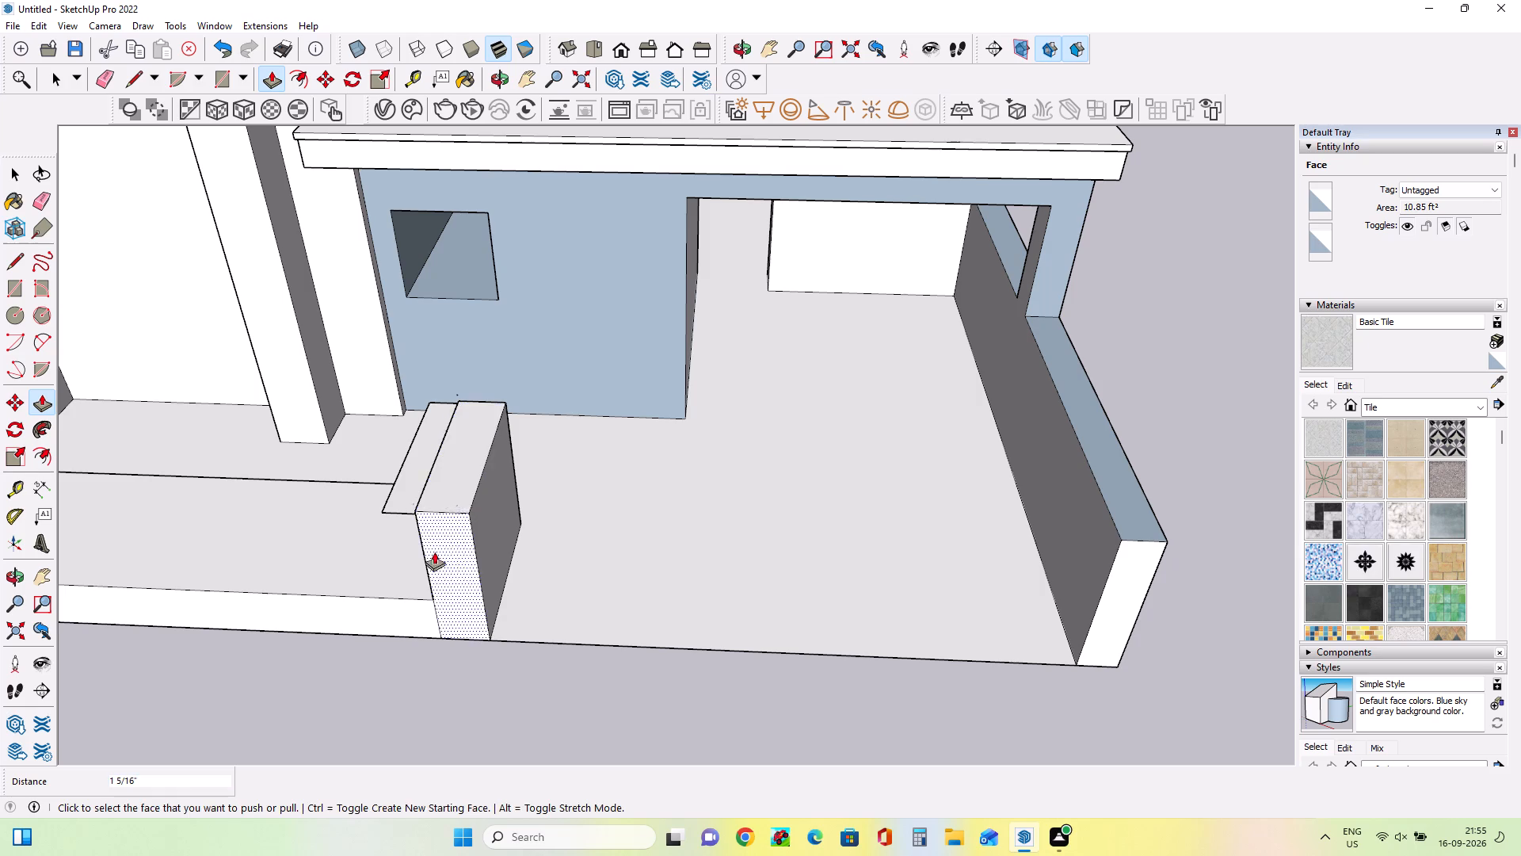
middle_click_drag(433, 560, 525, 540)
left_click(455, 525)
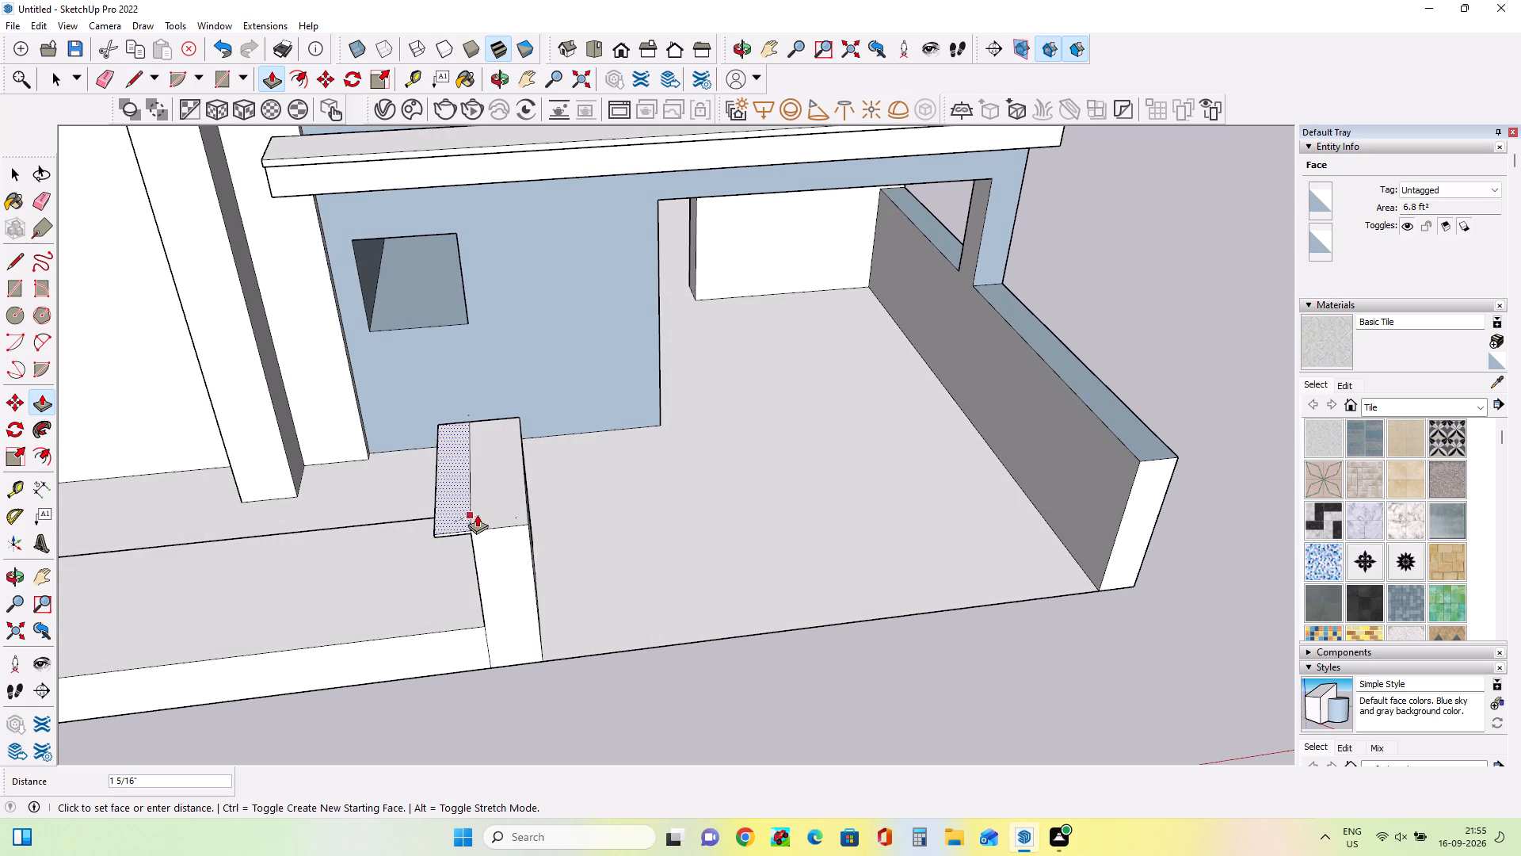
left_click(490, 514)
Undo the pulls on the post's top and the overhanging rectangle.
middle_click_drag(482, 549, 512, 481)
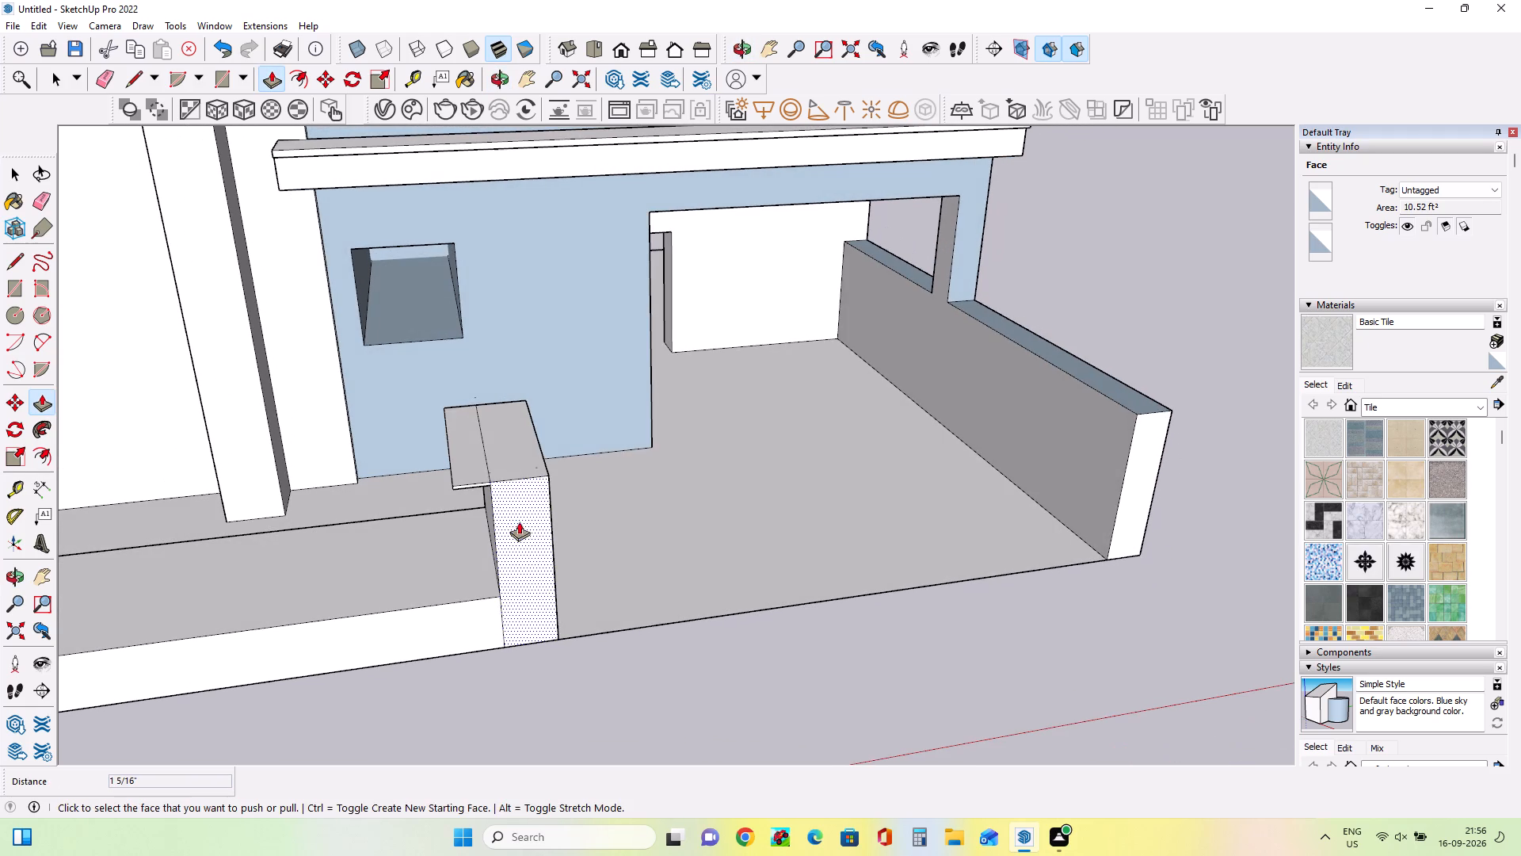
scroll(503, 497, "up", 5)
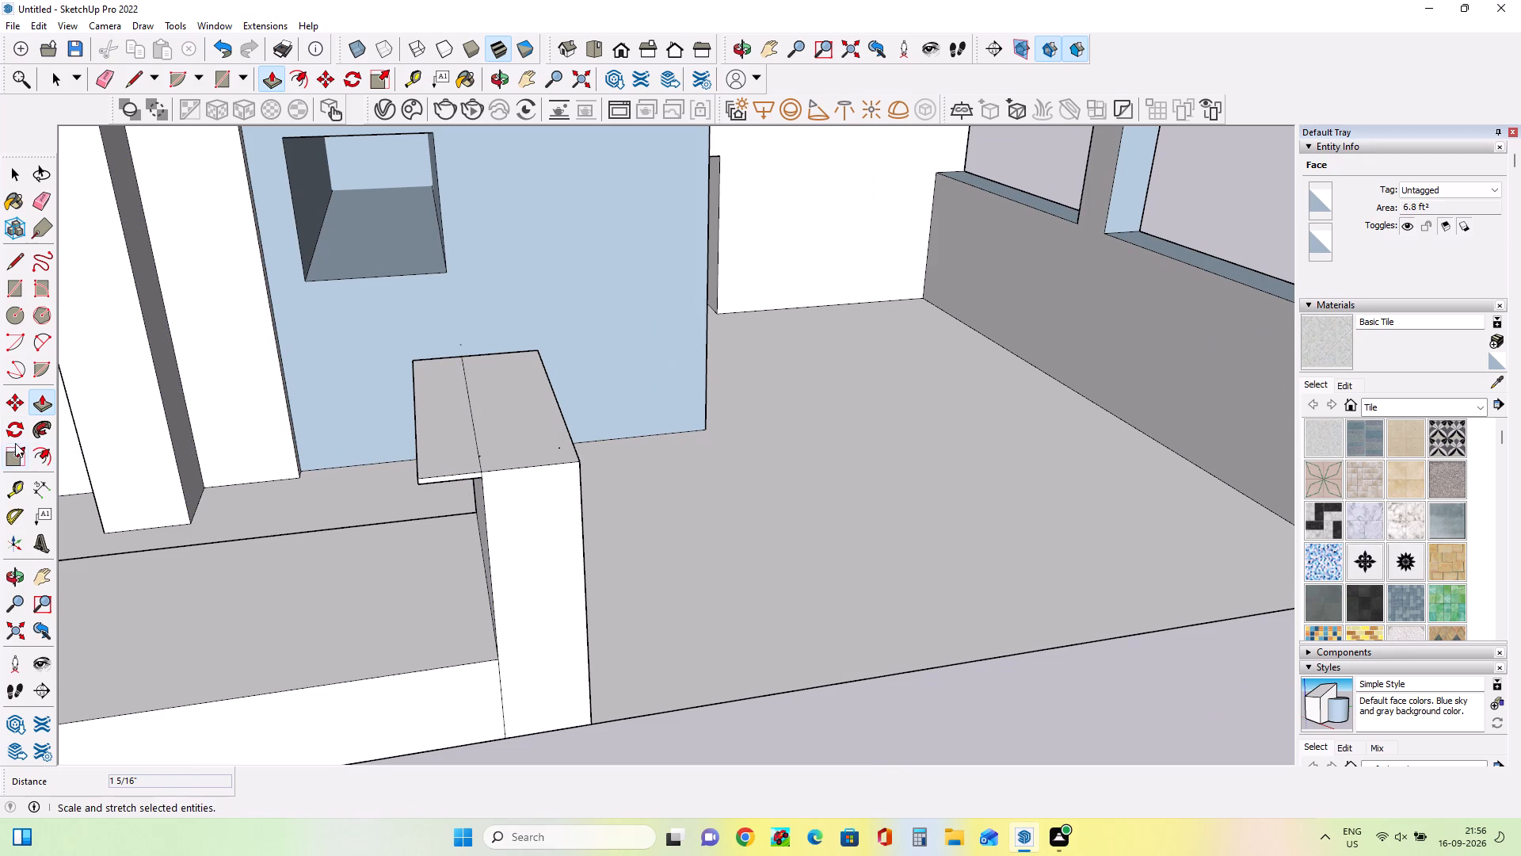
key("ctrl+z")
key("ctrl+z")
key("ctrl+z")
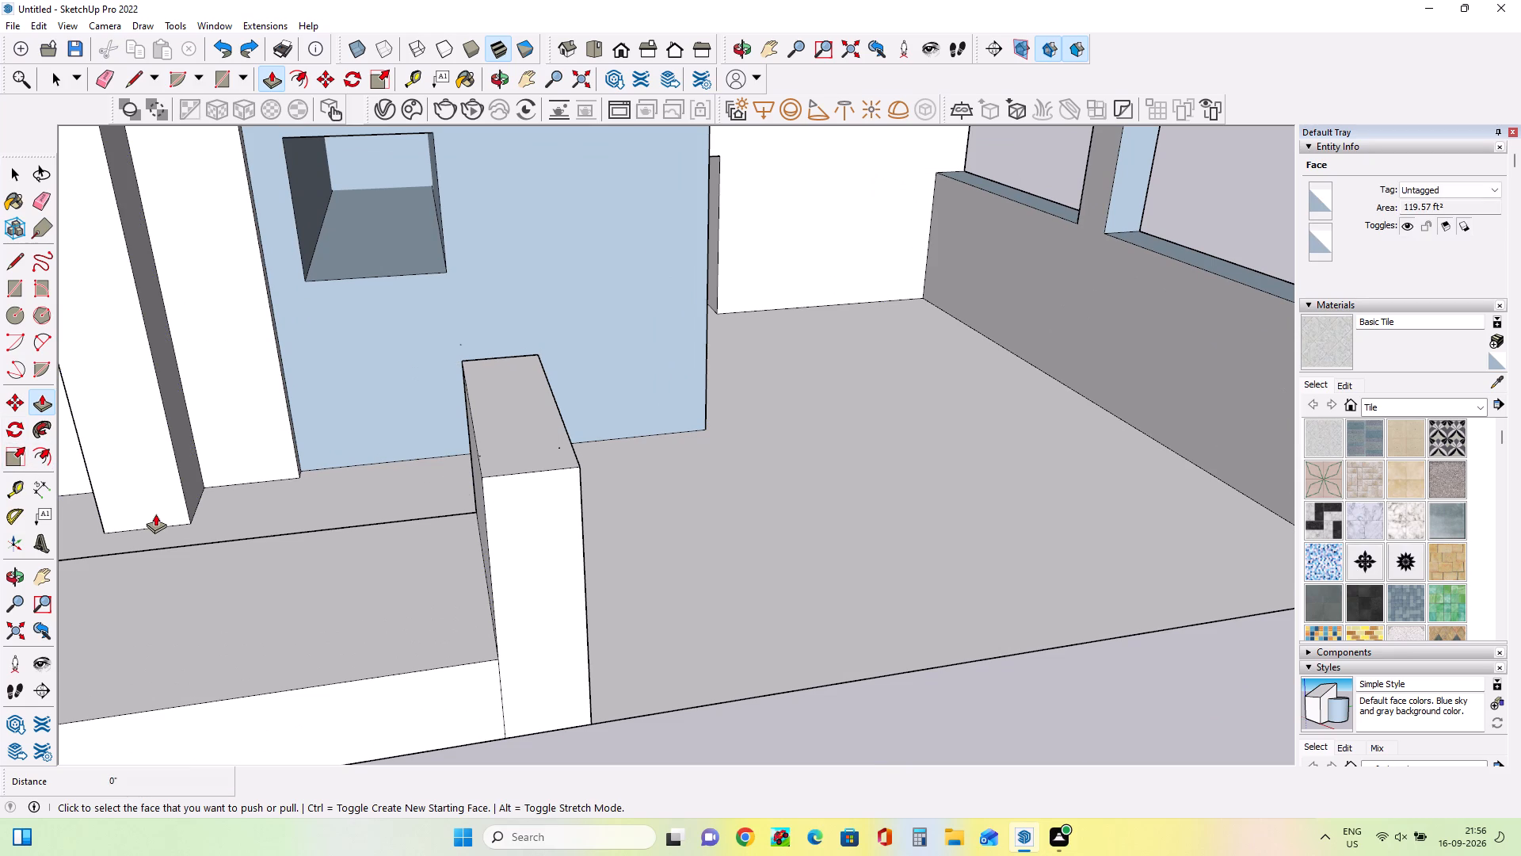
Draw a line about 1' 9" across the post's front face just below its top and pull the strip above out about 3 7/8".
middle_click_drag(532, 515, 515, 556)
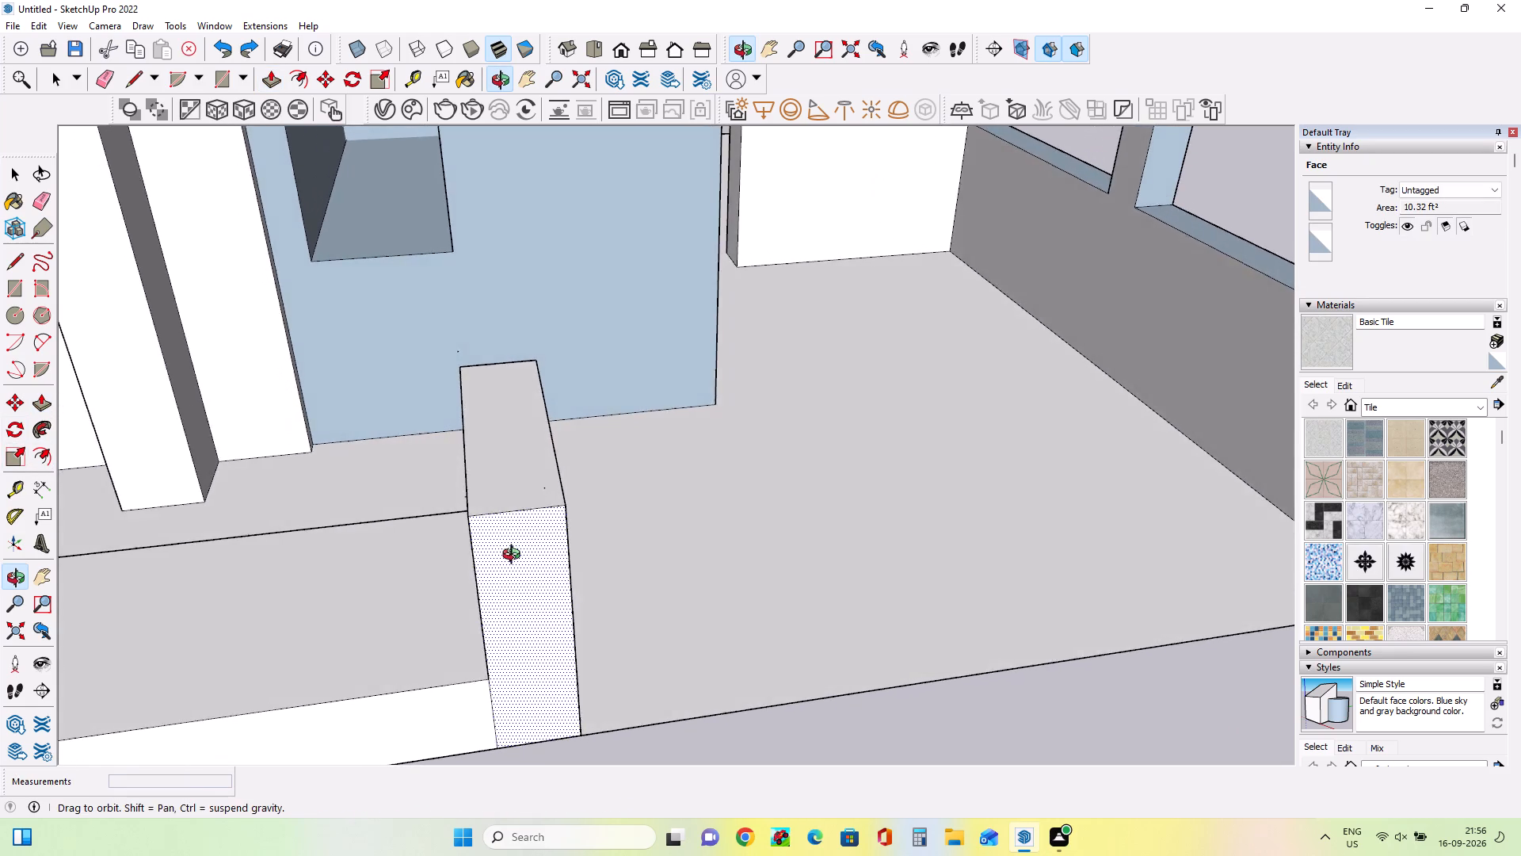
middle_click_drag(515, 556, 515, 557)
scroll(516, 555, "down", 4)
middle_click_drag(478, 574, 389, 556)
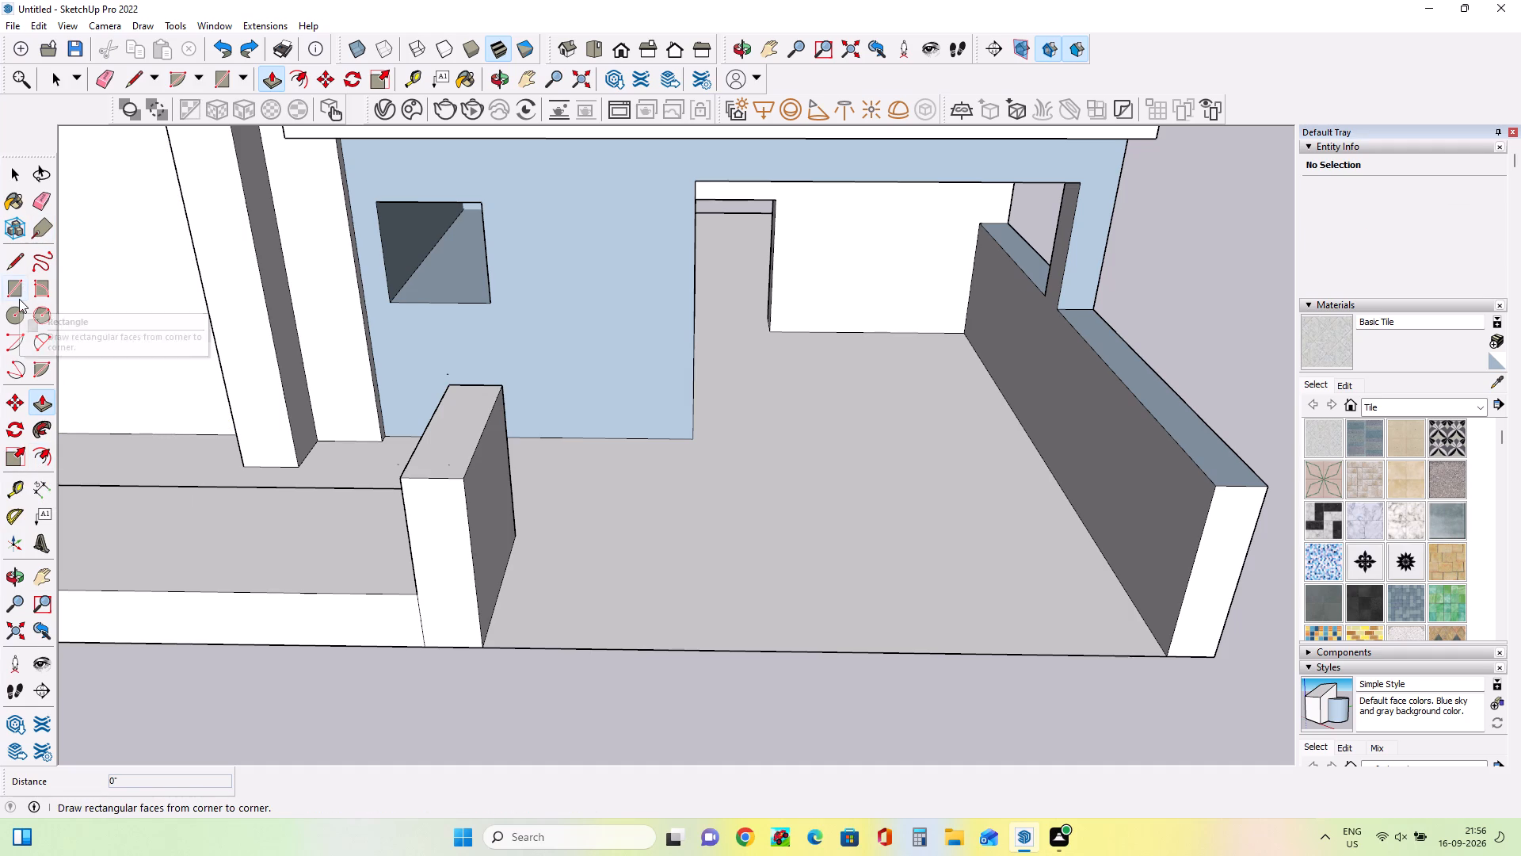
left_click(10, 262)
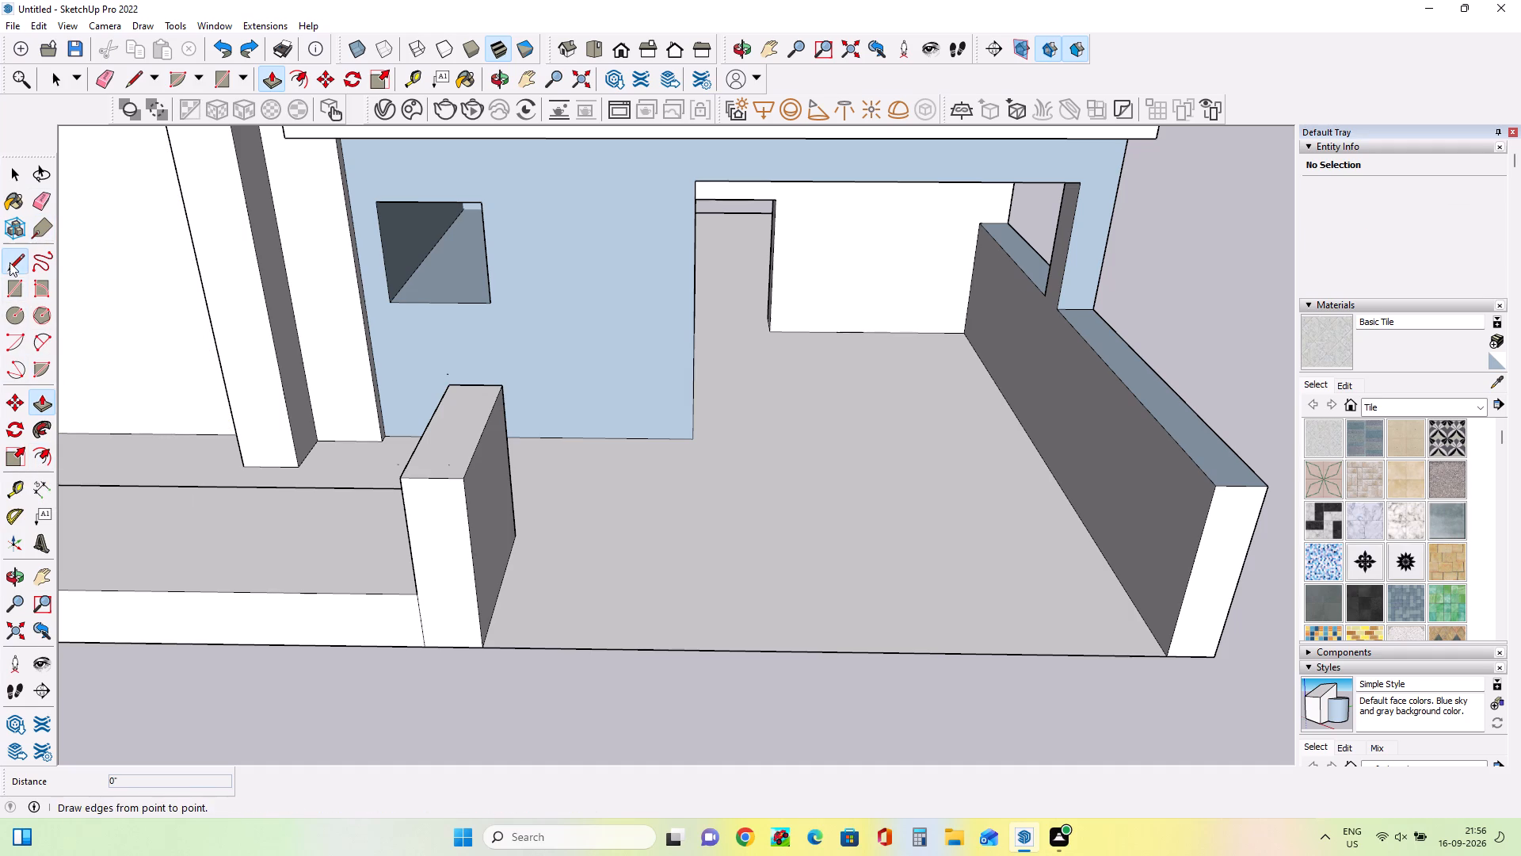
left_click(406, 499)
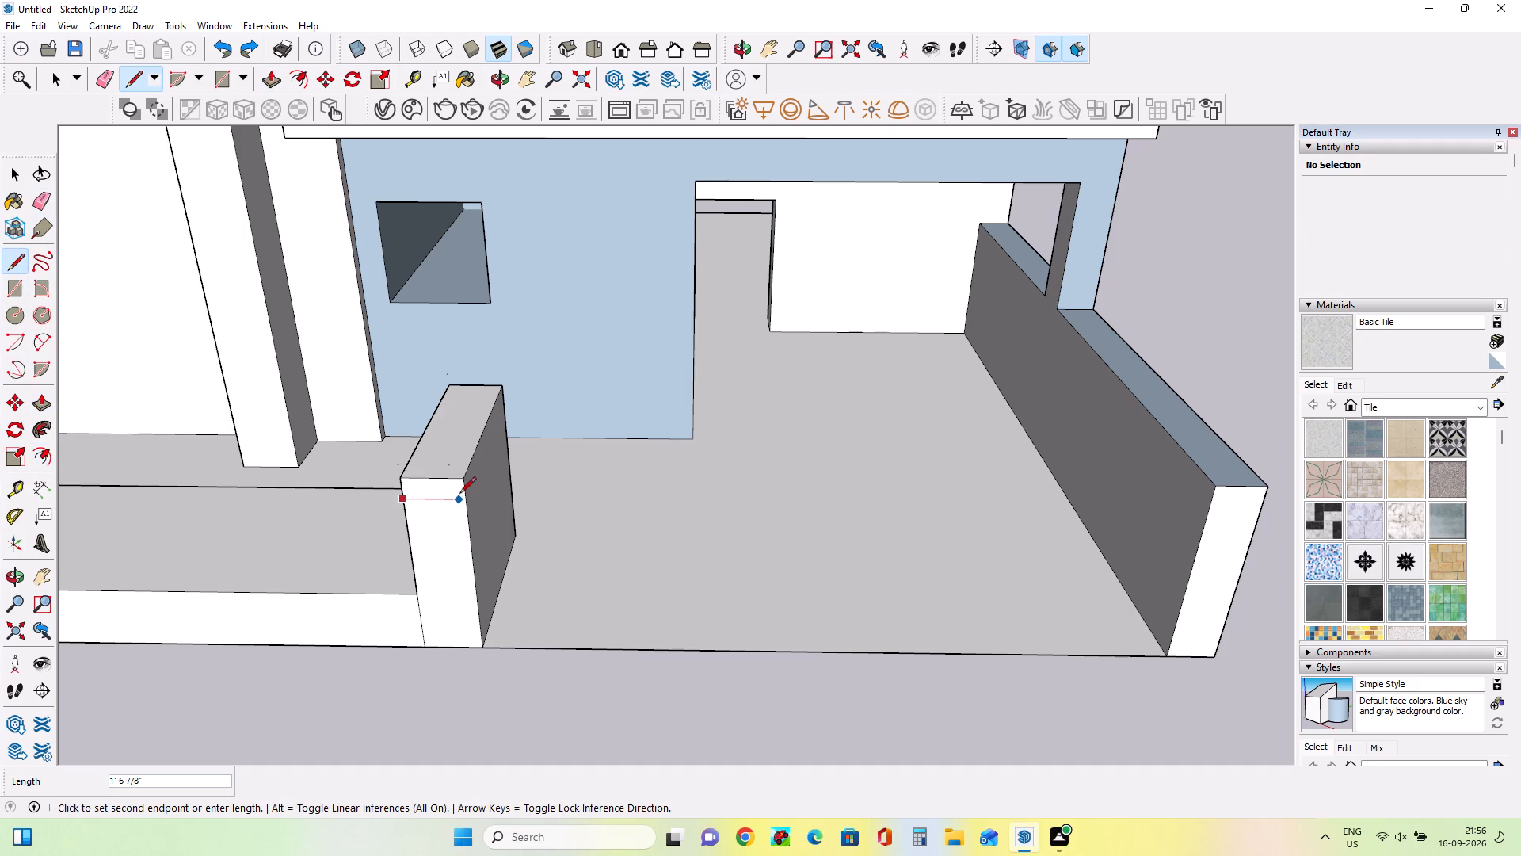
key("Escape")
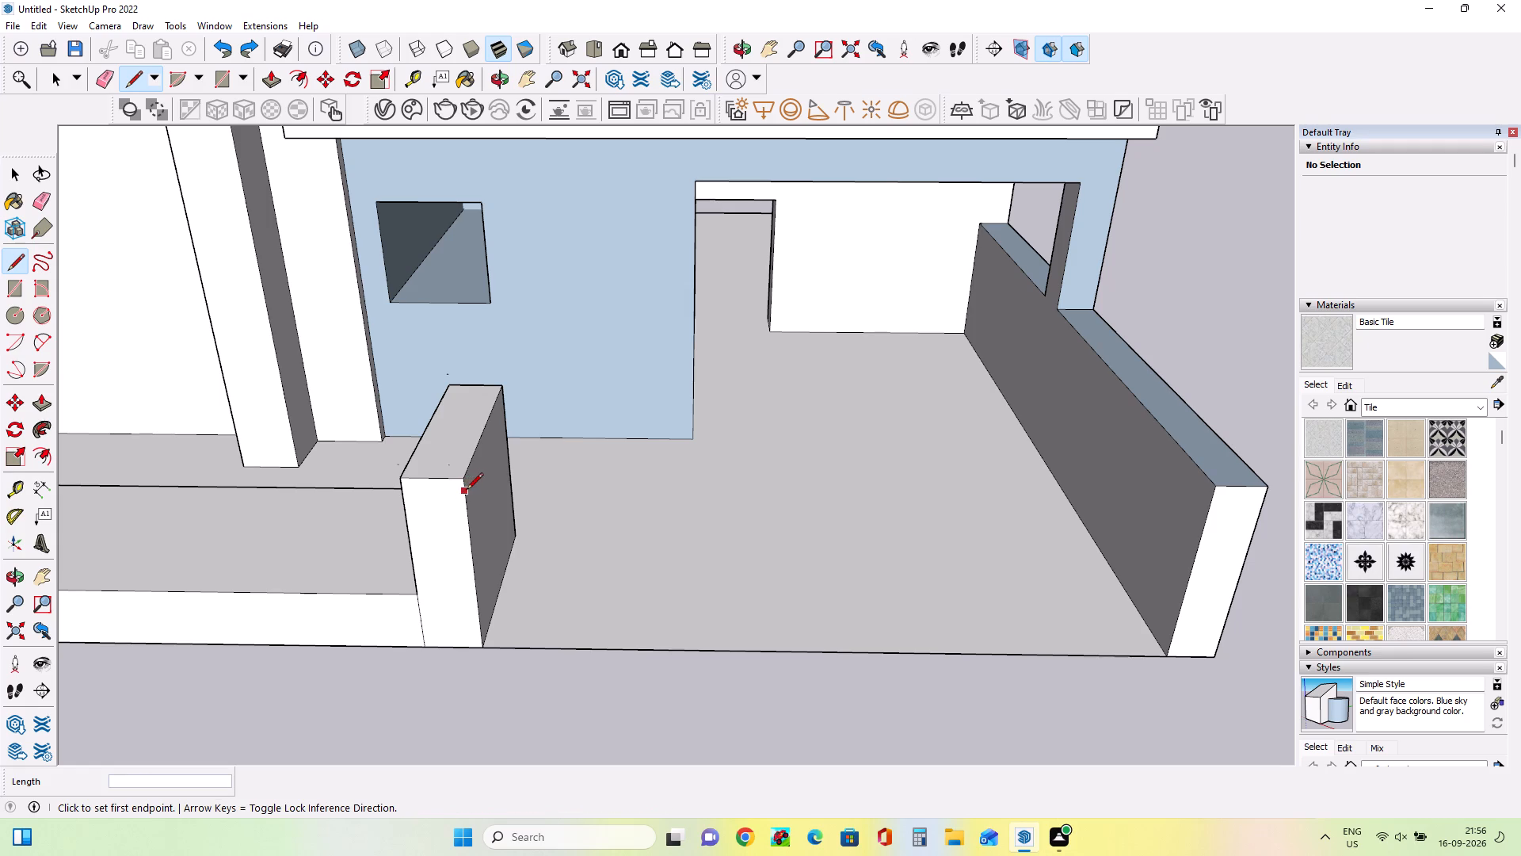
left_click(466, 491)
left_click(402, 490)
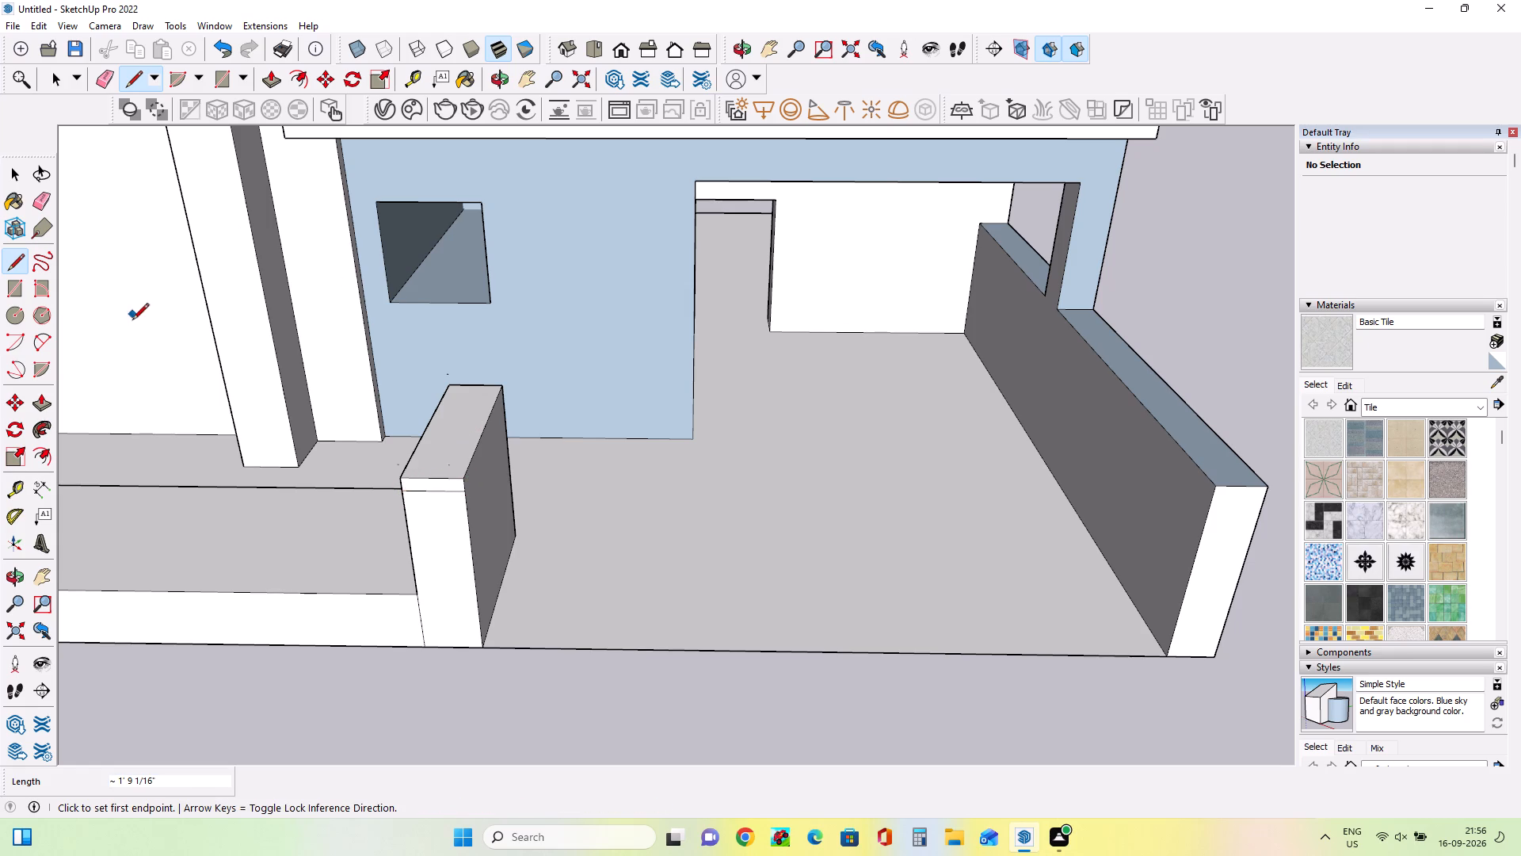
left_click(40, 410)
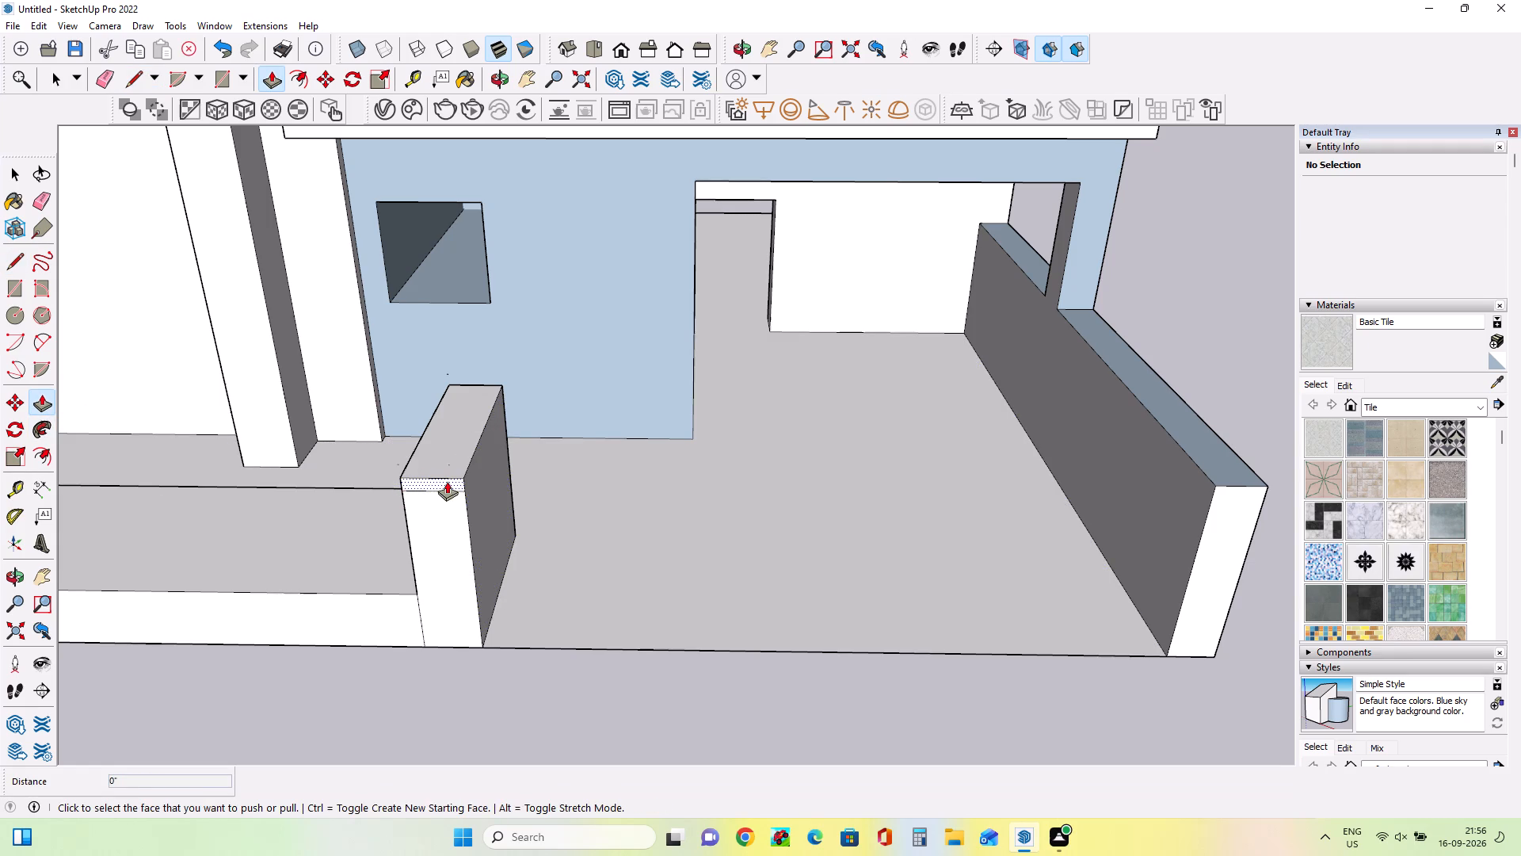
left_click(447, 481)
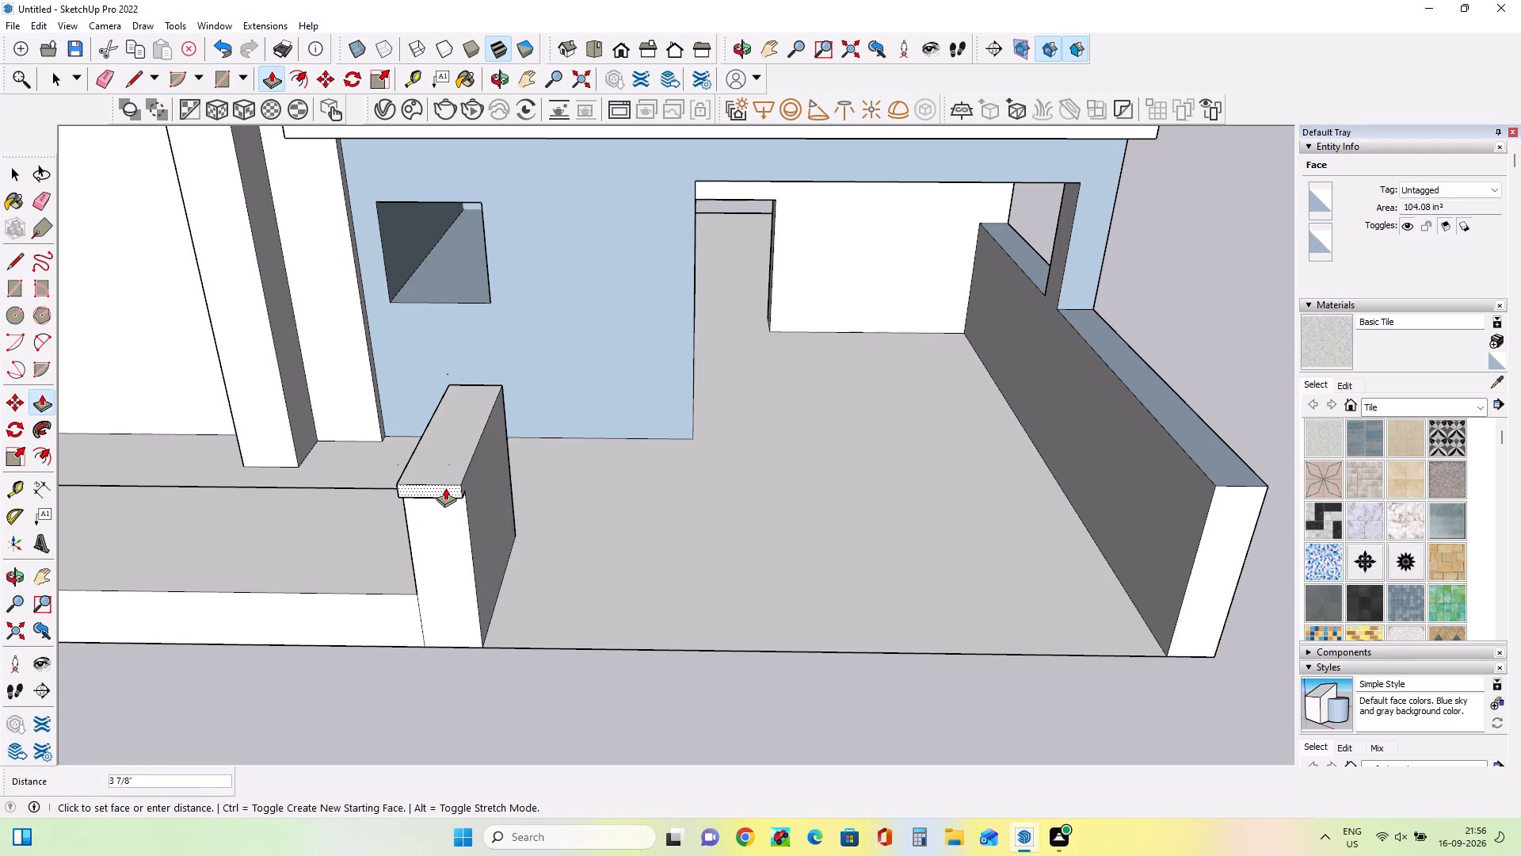
left_click(445, 487)
Draw a line about 1' 5" across the high side wall's front end near its top and pull the strip out about 7 1/16".
middle_click_drag(551, 513, 615, 463)
scroll(616, 461, "down", 2)
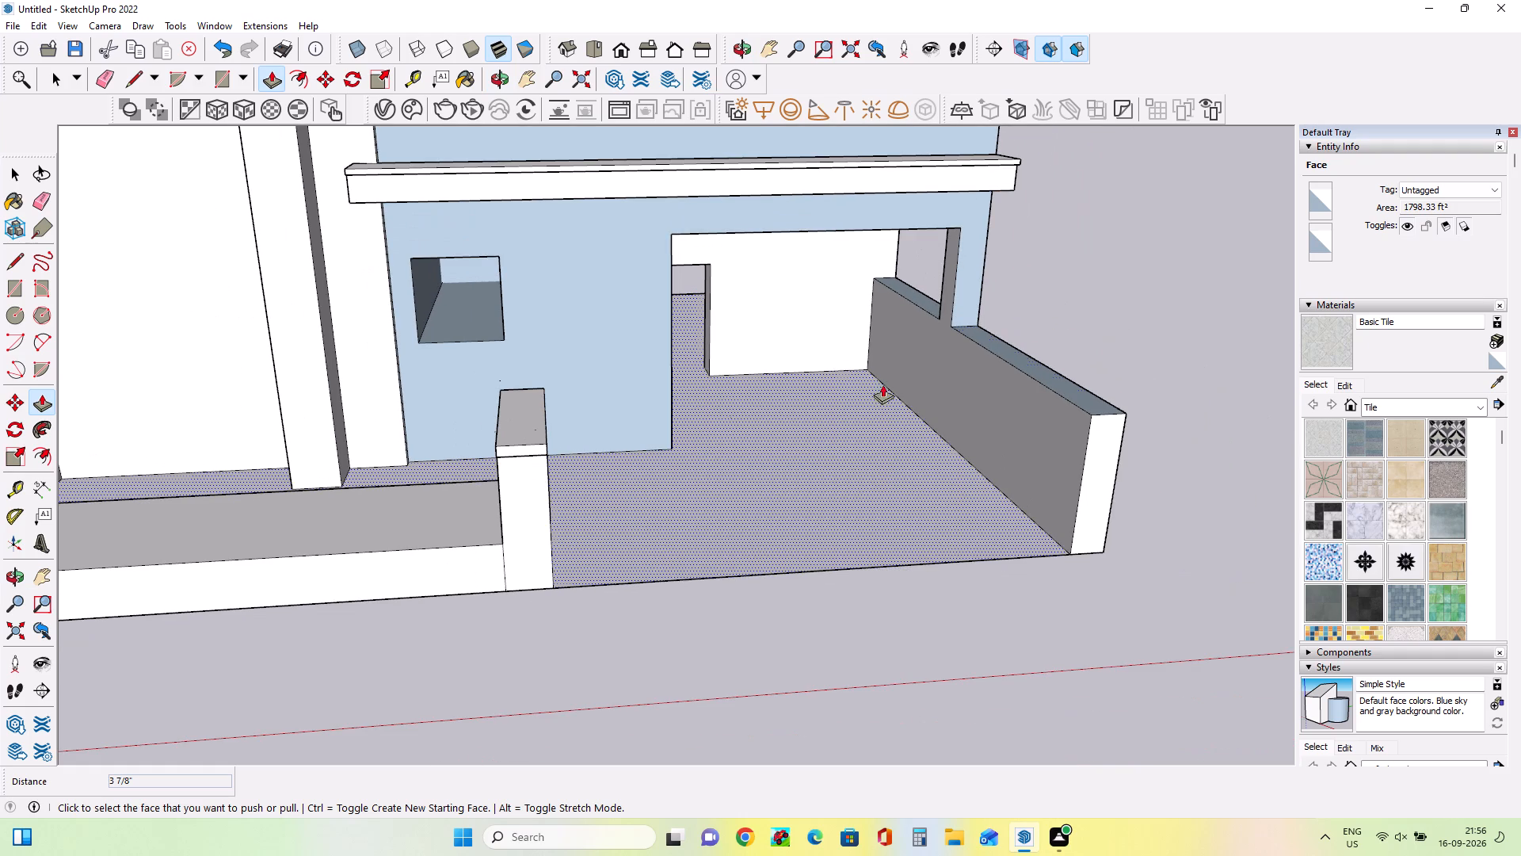
left_click(21, 263)
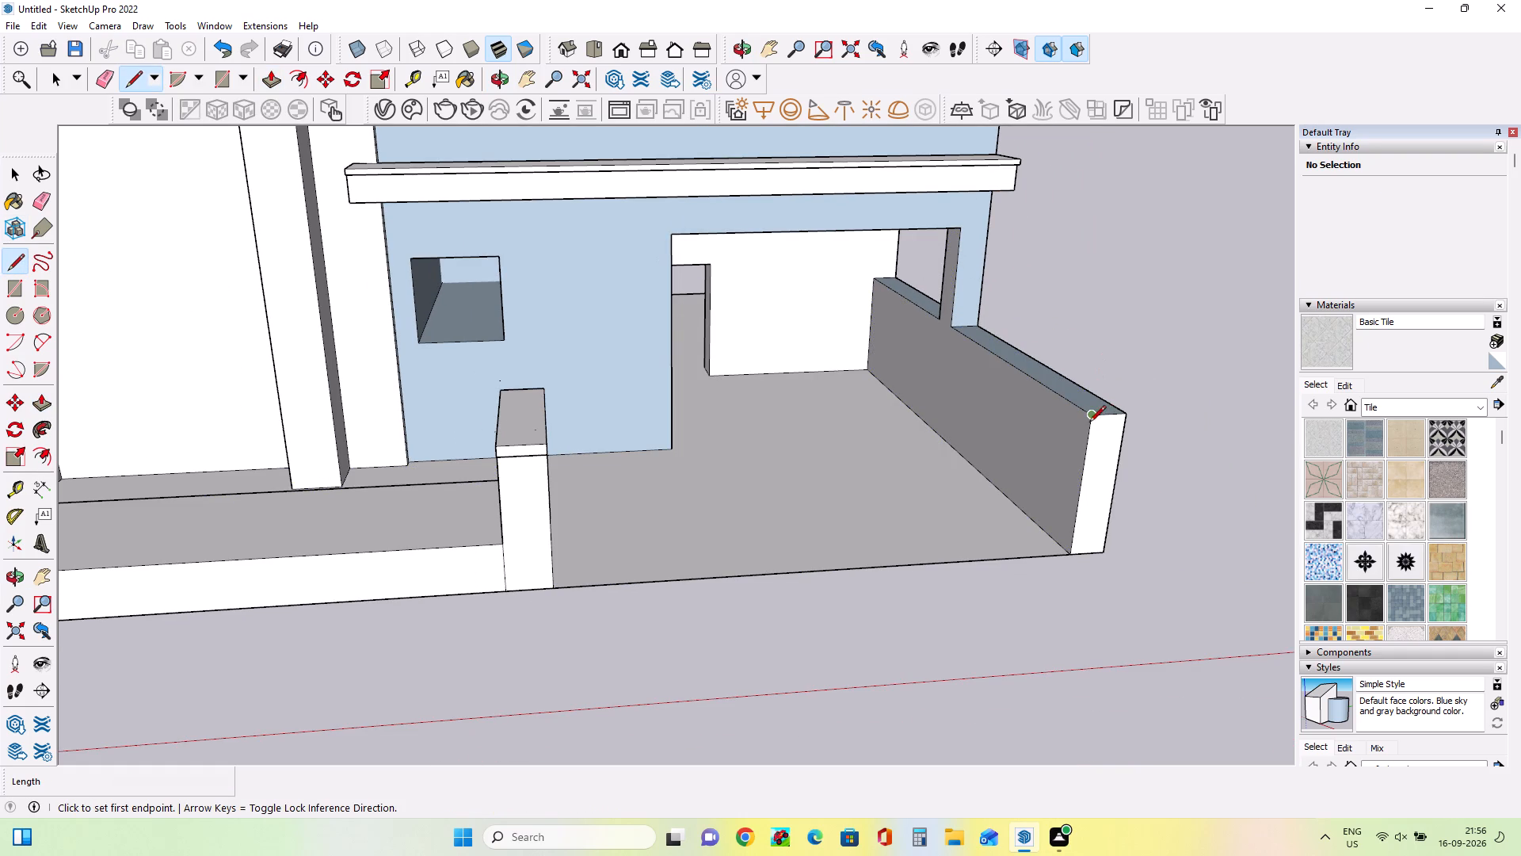
left_click(1095, 427)
left_click(1127, 427)
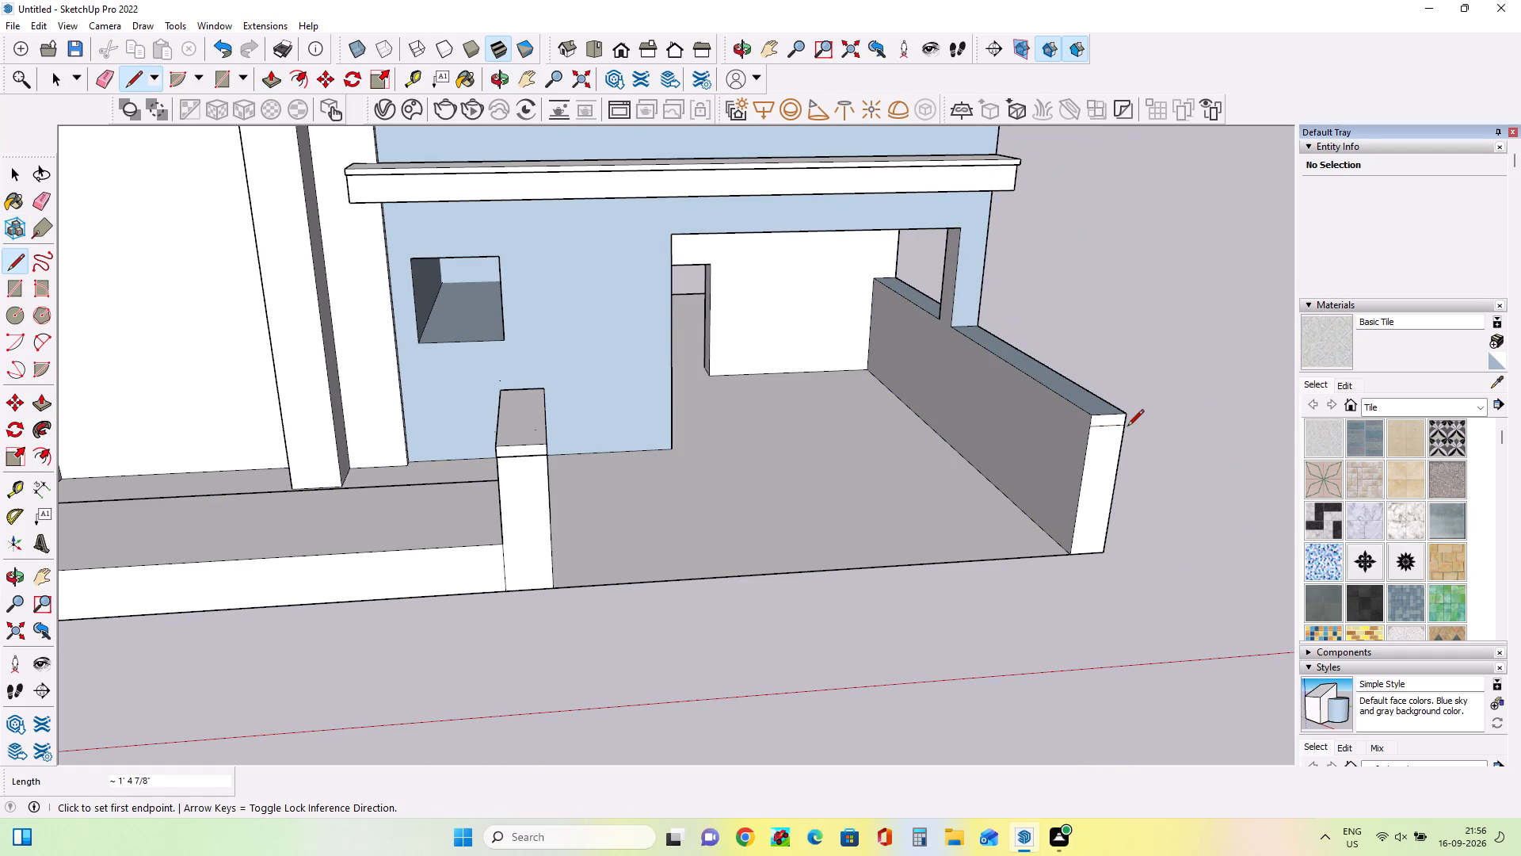
left_click(50, 403)
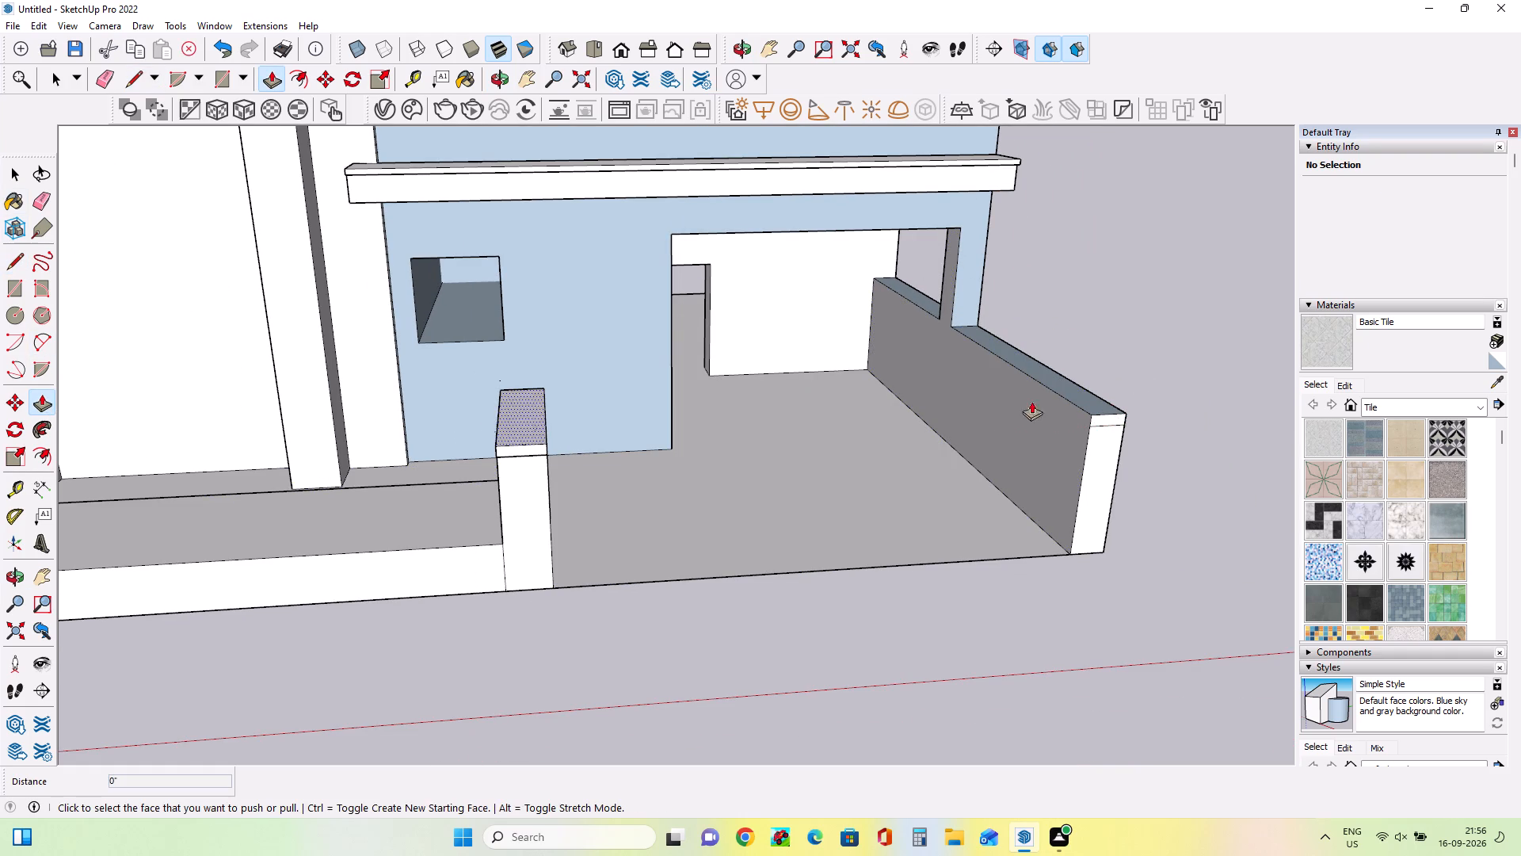
left_click(1115, 420)
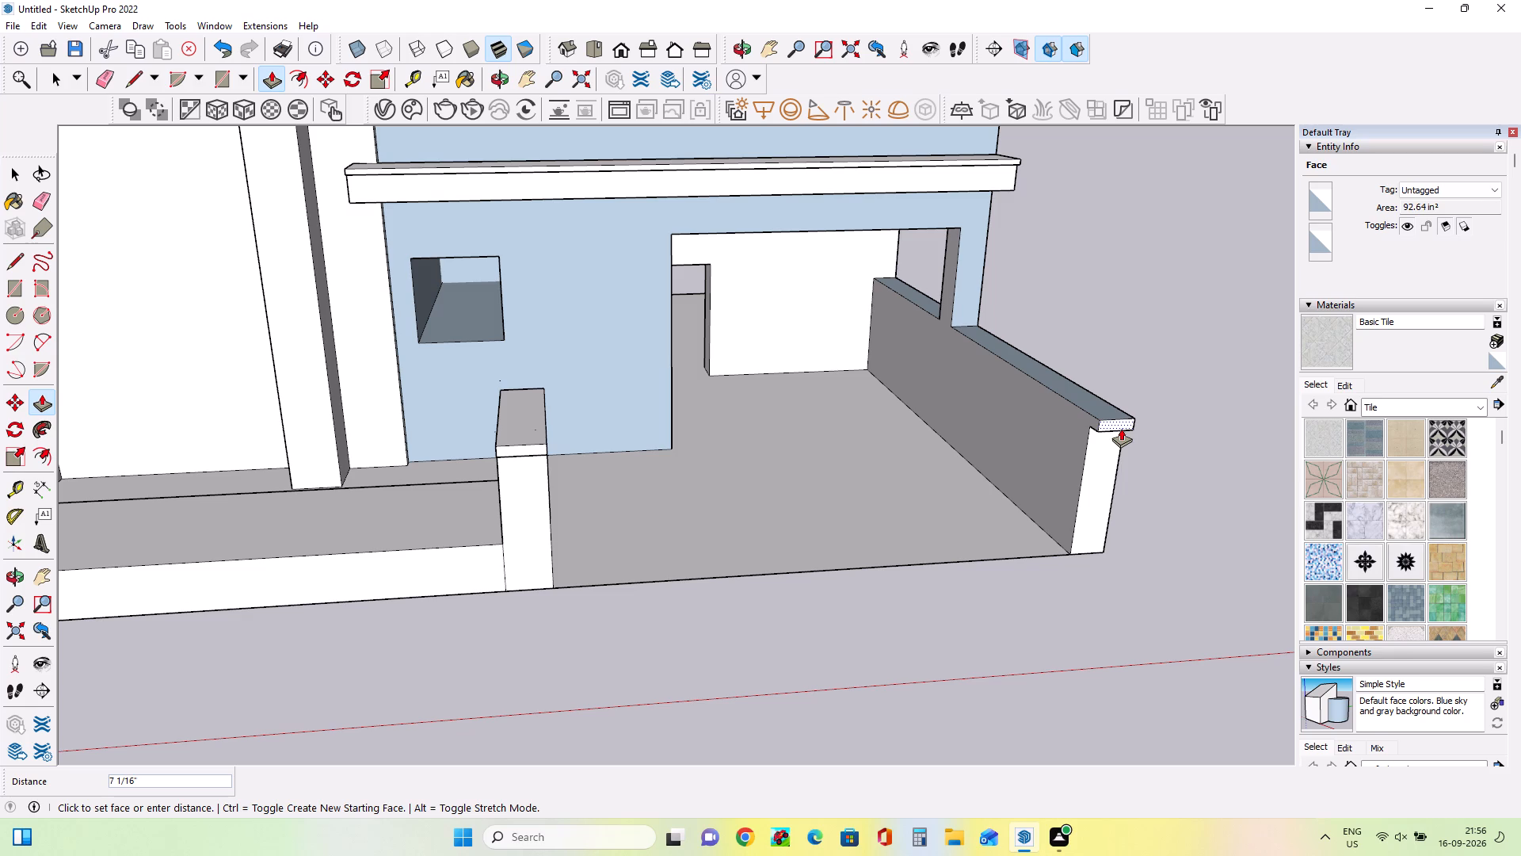
left_click(1121, 428)
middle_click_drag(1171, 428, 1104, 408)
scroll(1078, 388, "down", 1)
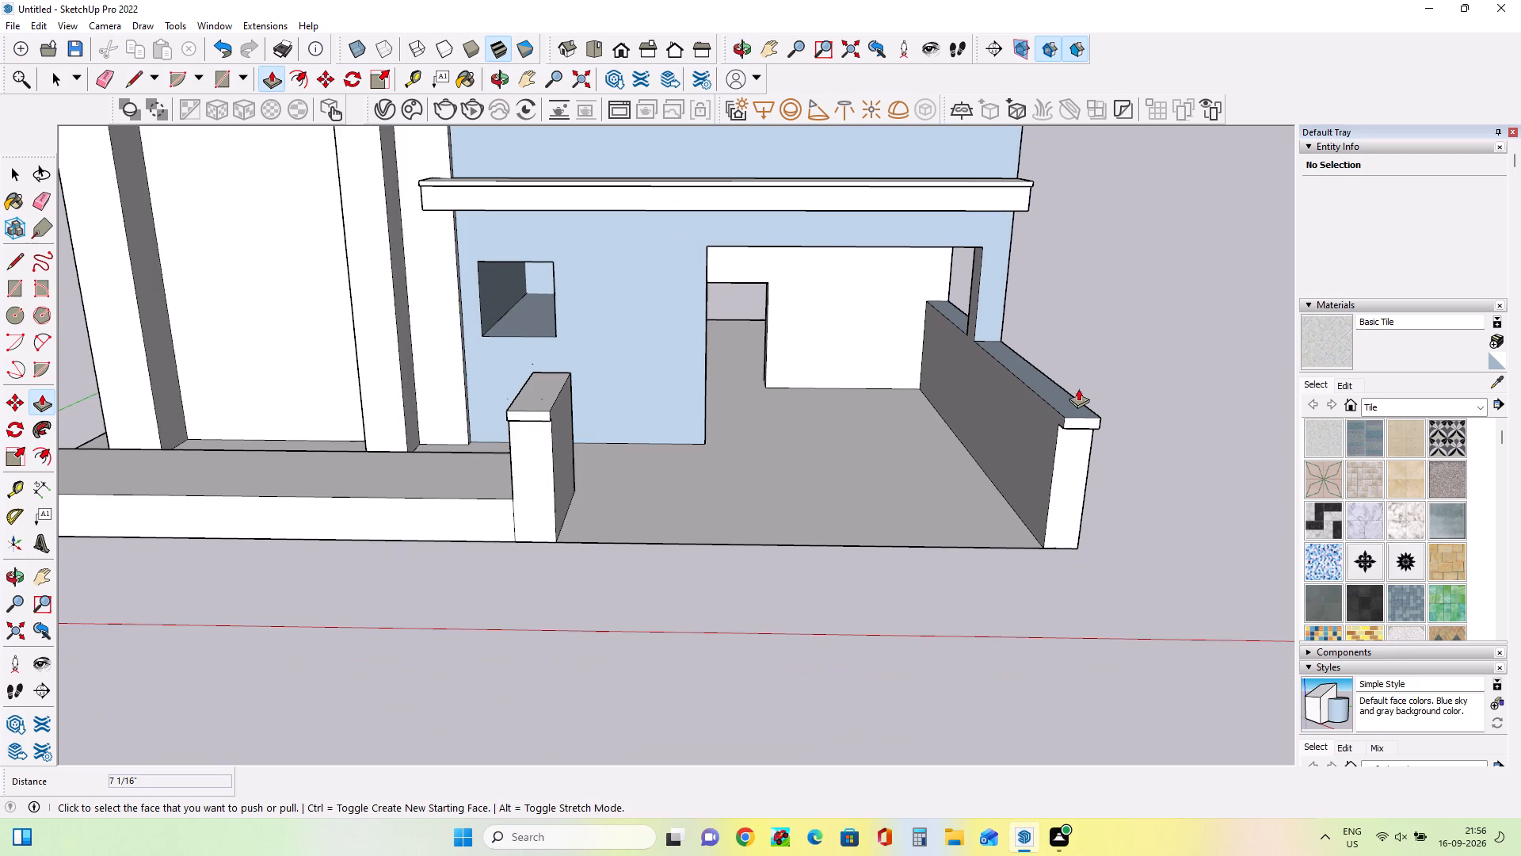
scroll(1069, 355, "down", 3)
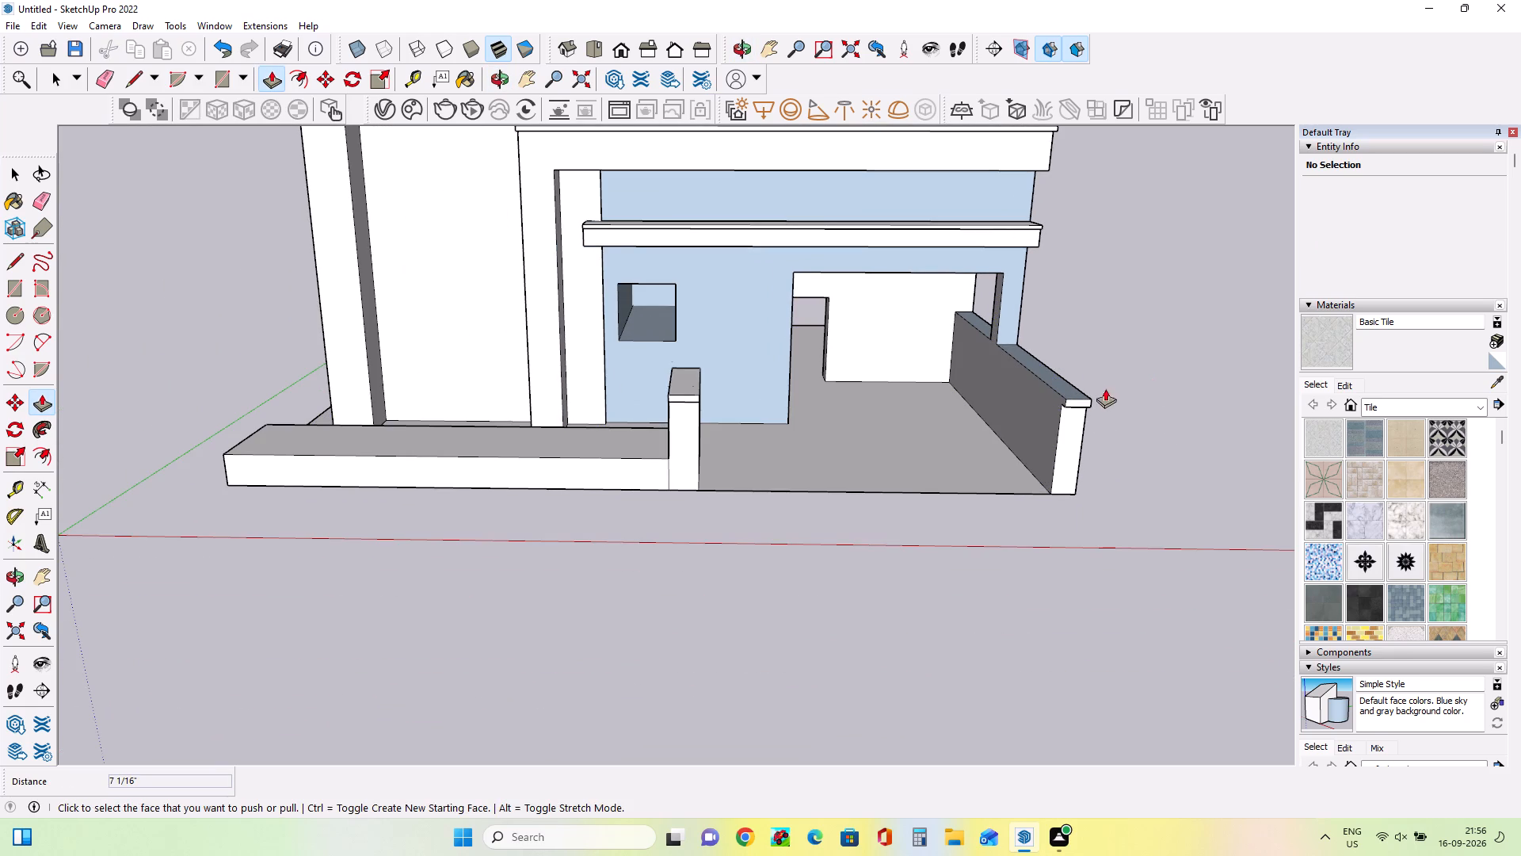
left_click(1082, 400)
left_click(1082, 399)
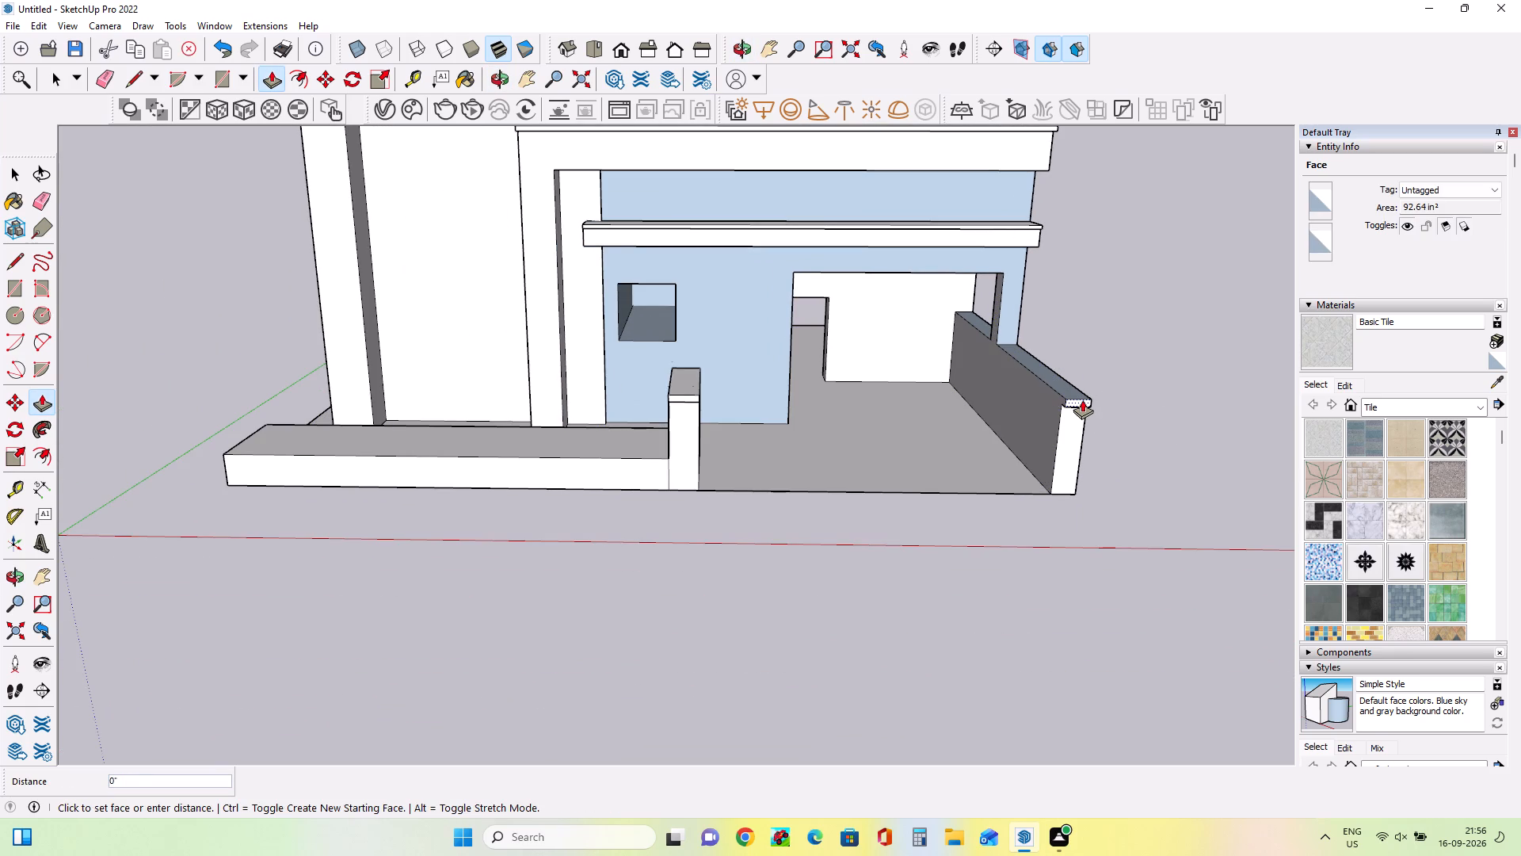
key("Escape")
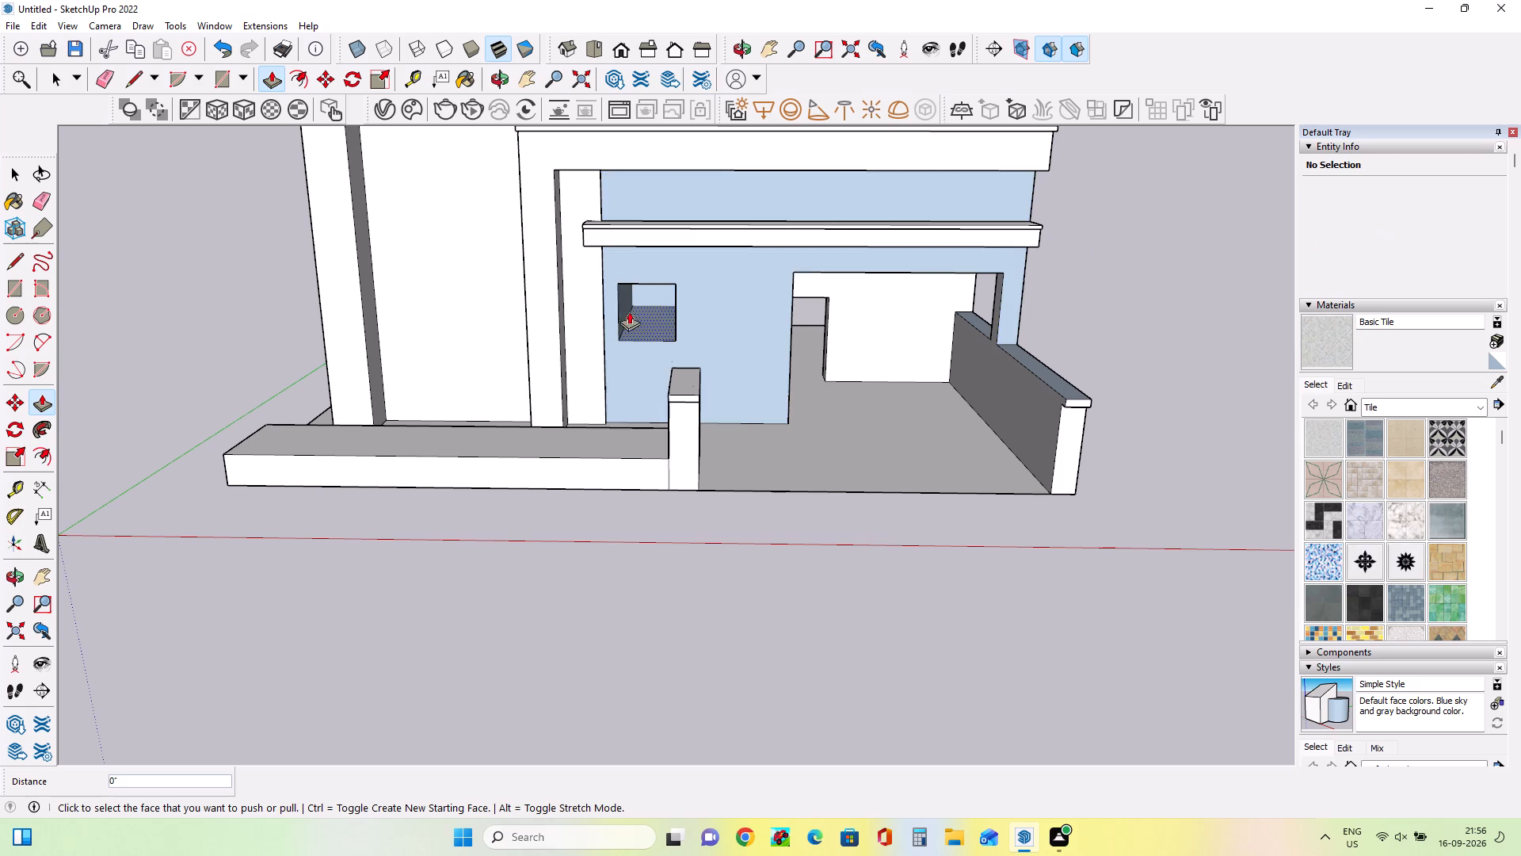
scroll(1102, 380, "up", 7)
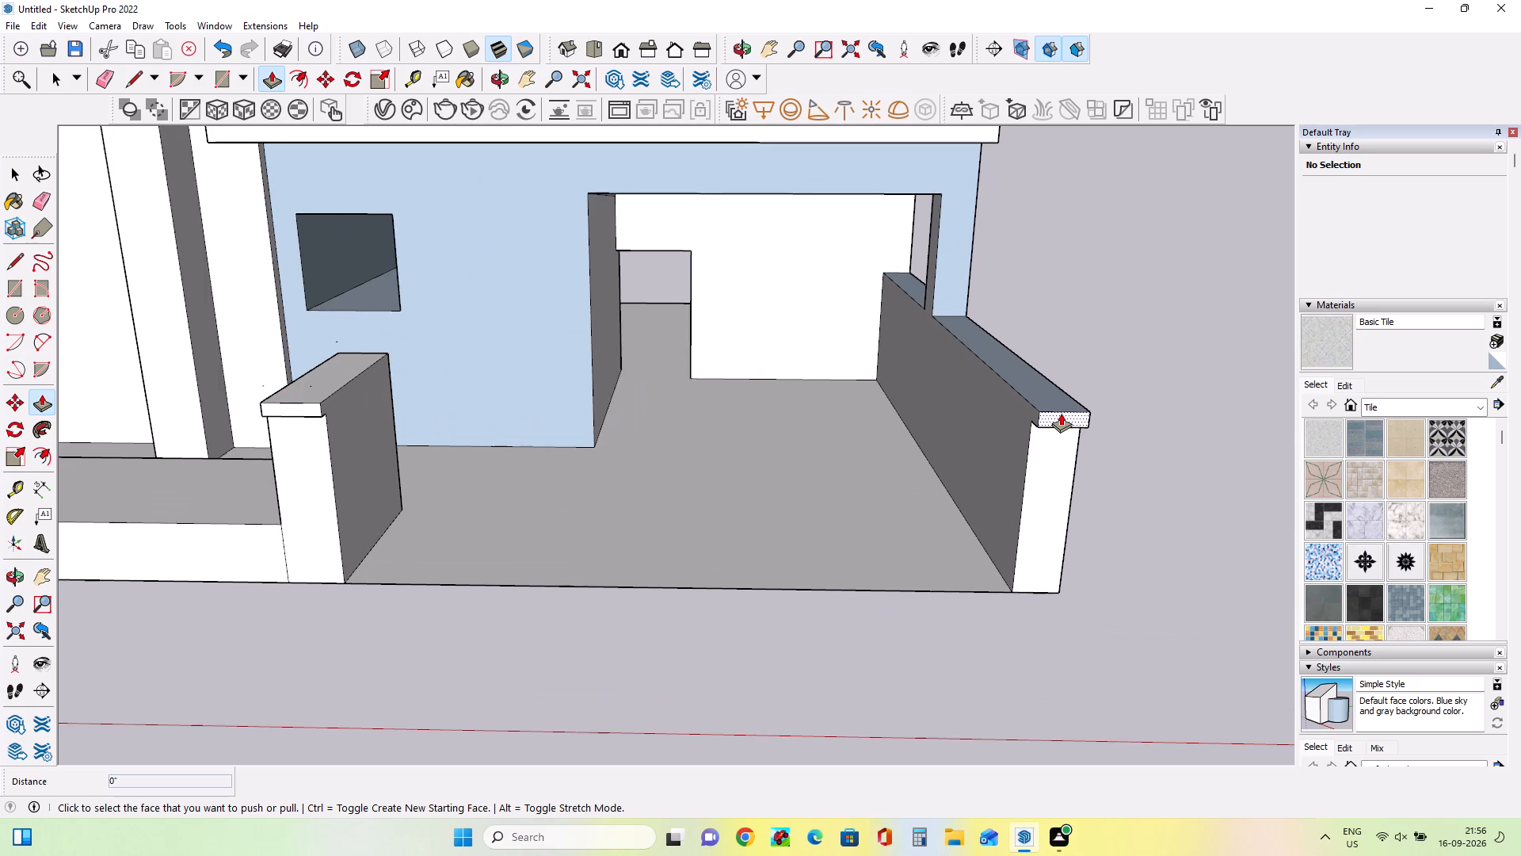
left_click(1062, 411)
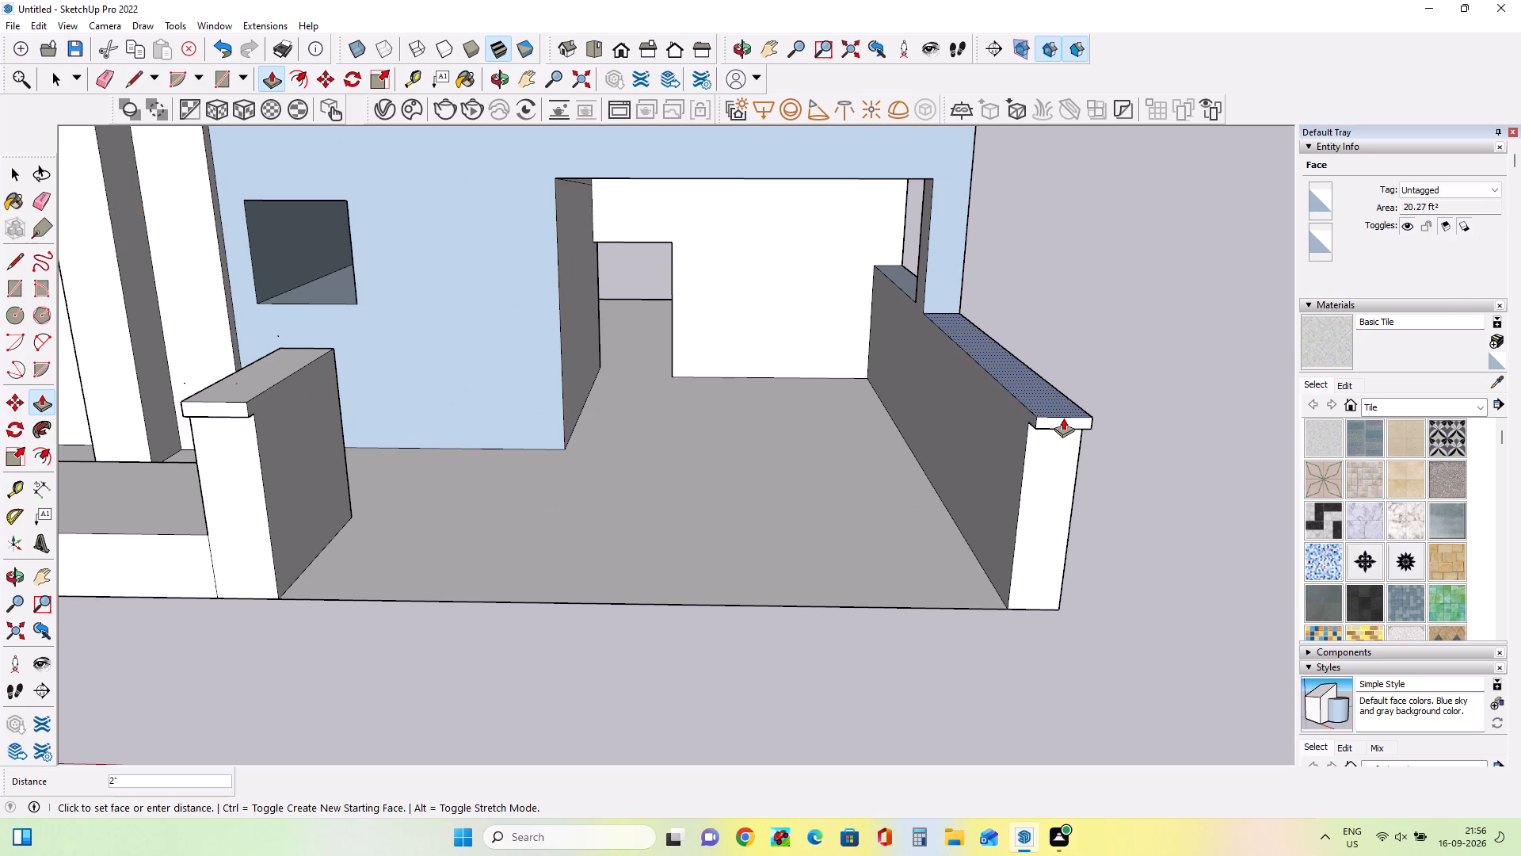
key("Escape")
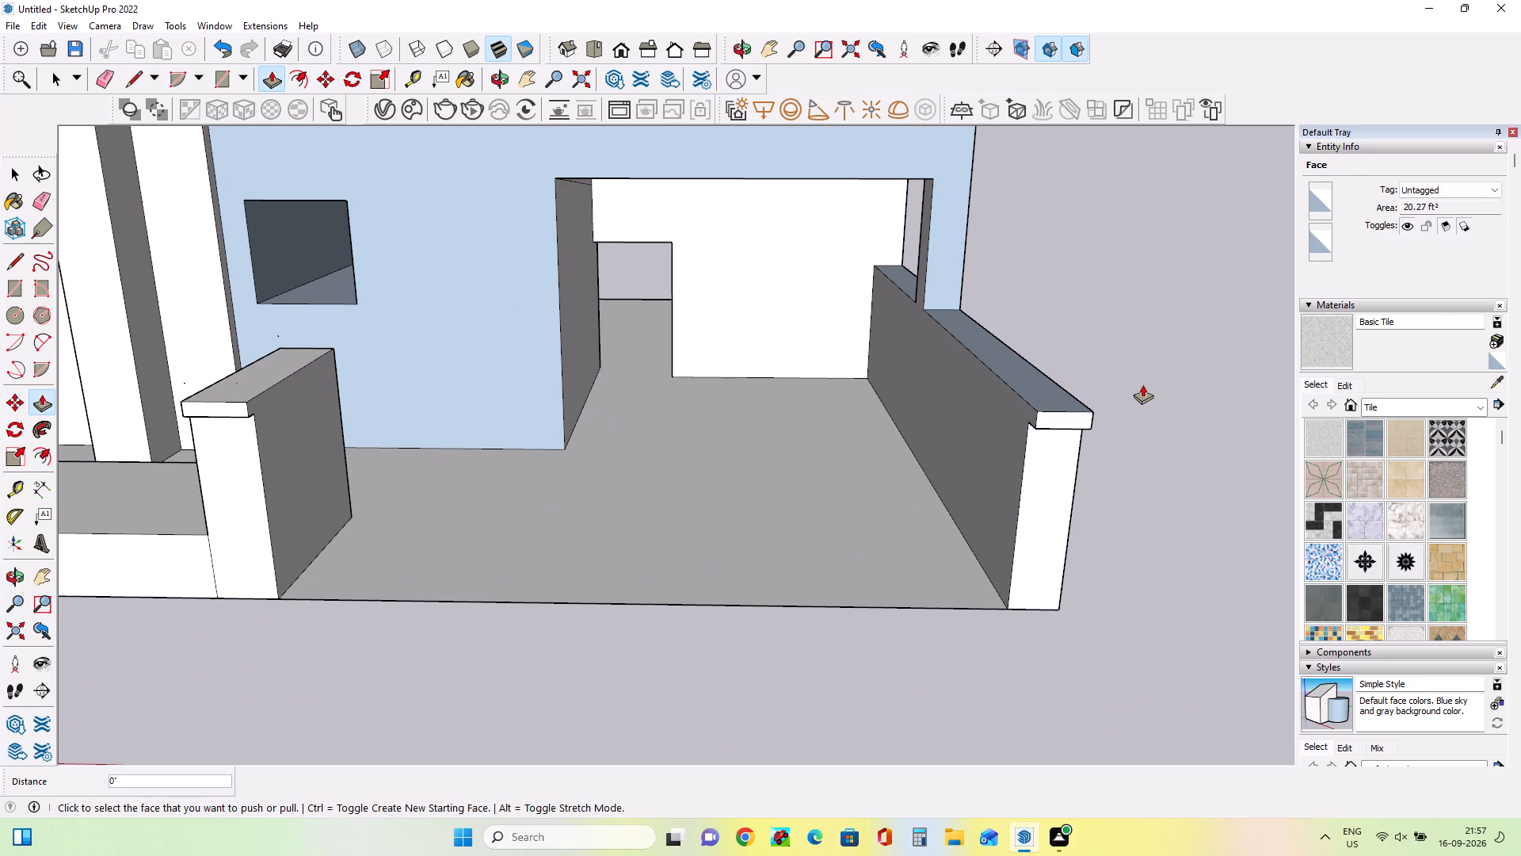
Examine the whole building and its boundary walls from a distance and from several front angles.
scroll(1130, 383, "down", 5)
scroll(619, 446, "down", 2)
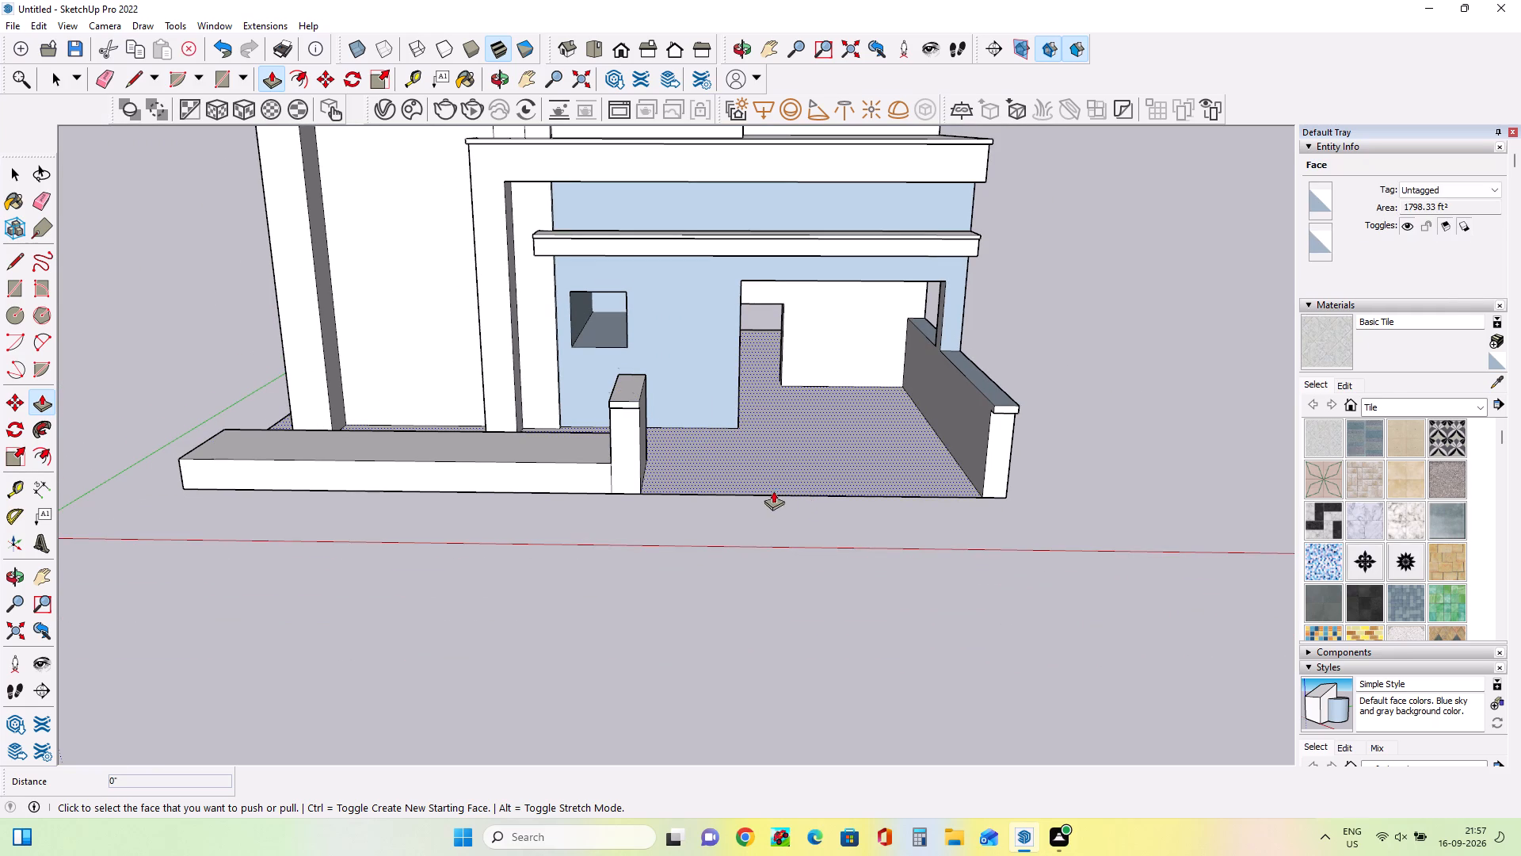
scroll(487, 491, "down", 1)
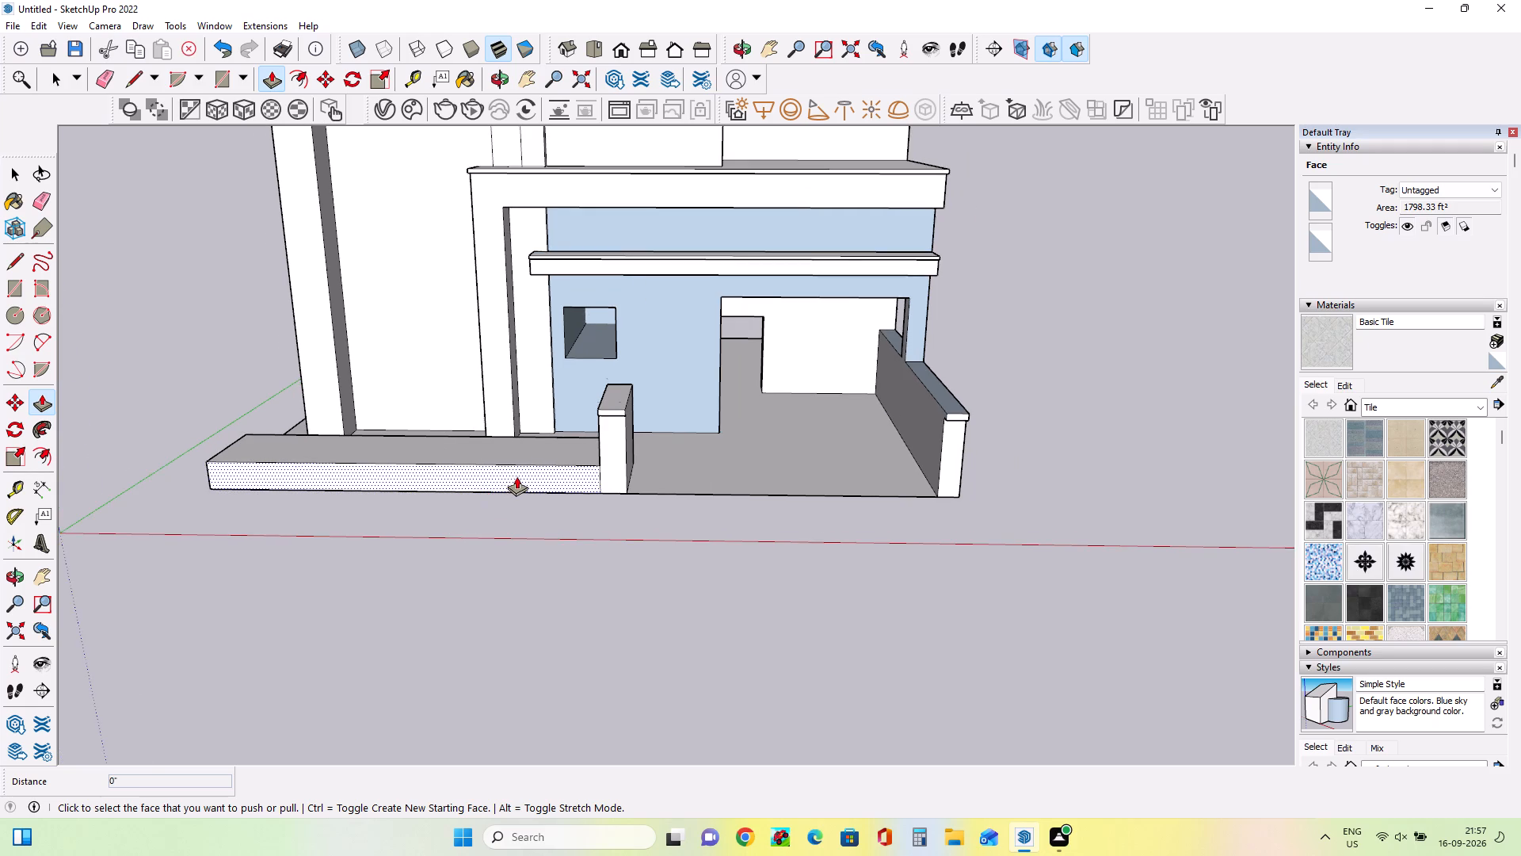
scroll(517, 476, "down", 3)
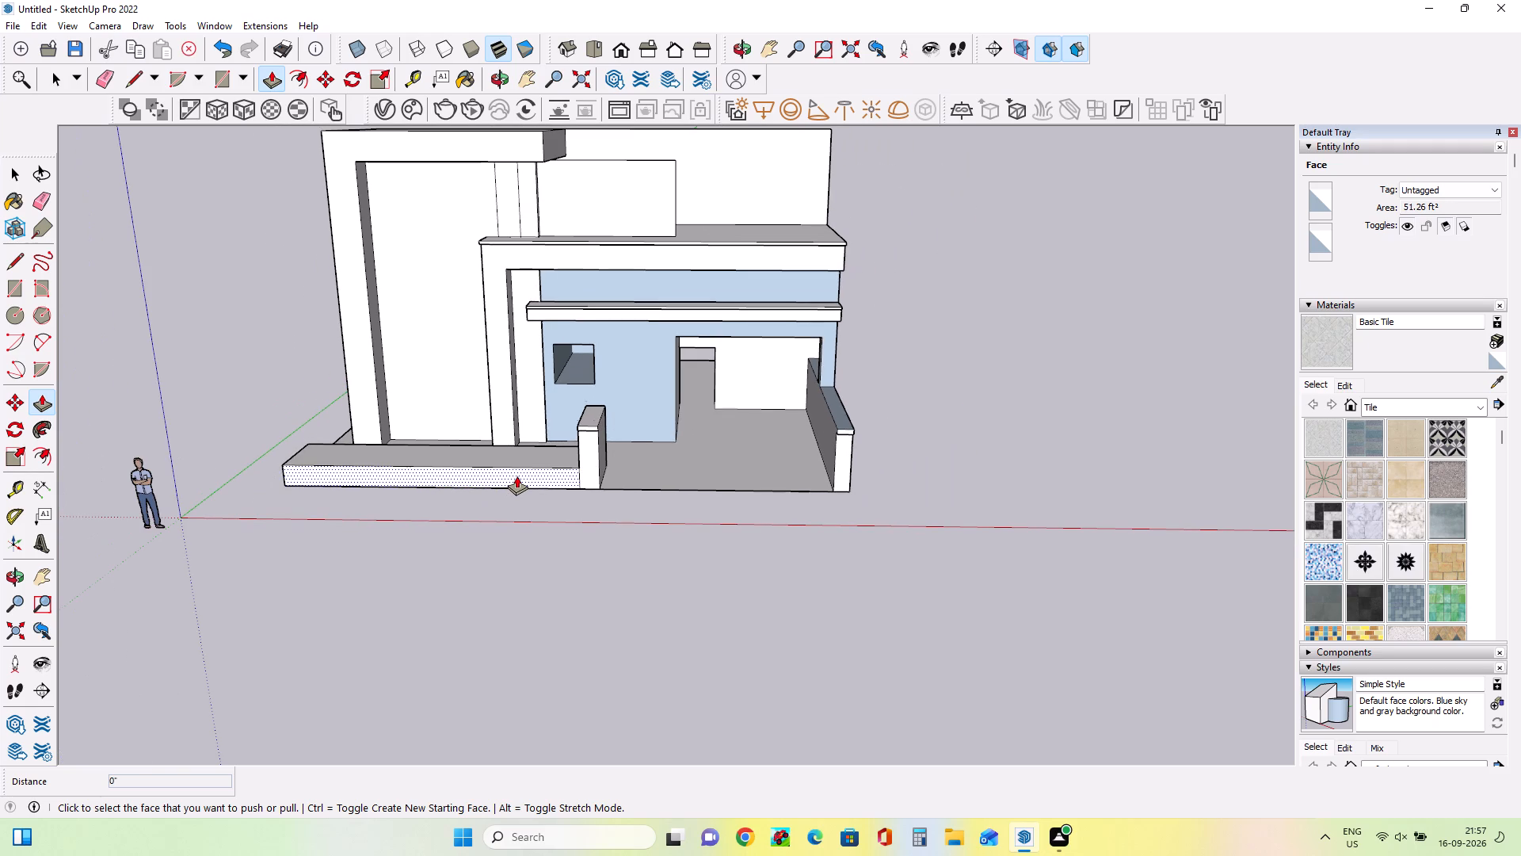
scroll(517, 475, "down", 2)
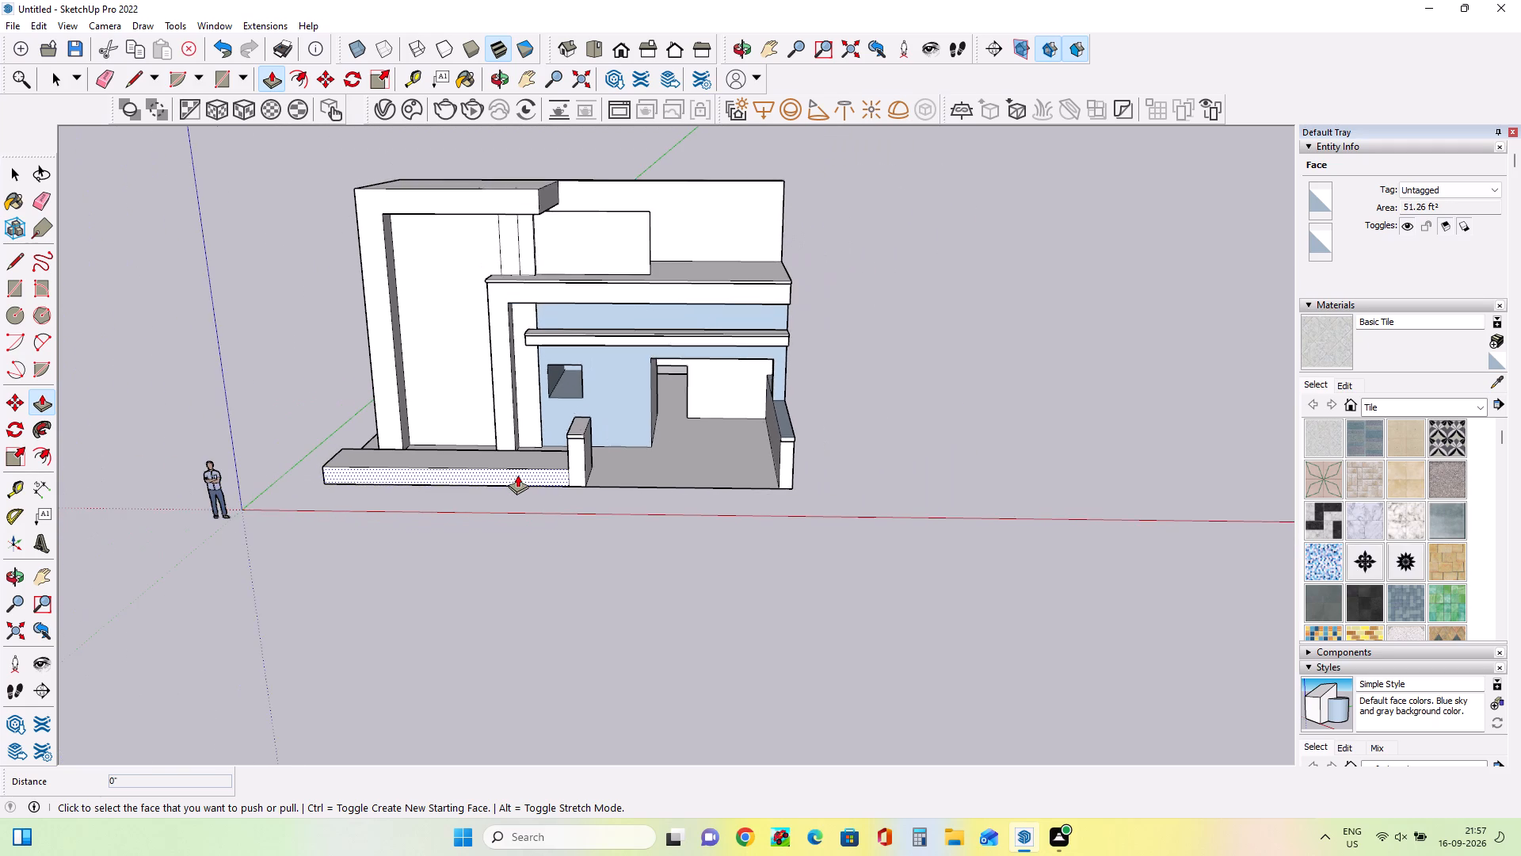
scroll(517, 475, "down", 4)
middle_click_drag(565, 495, 657, 460)
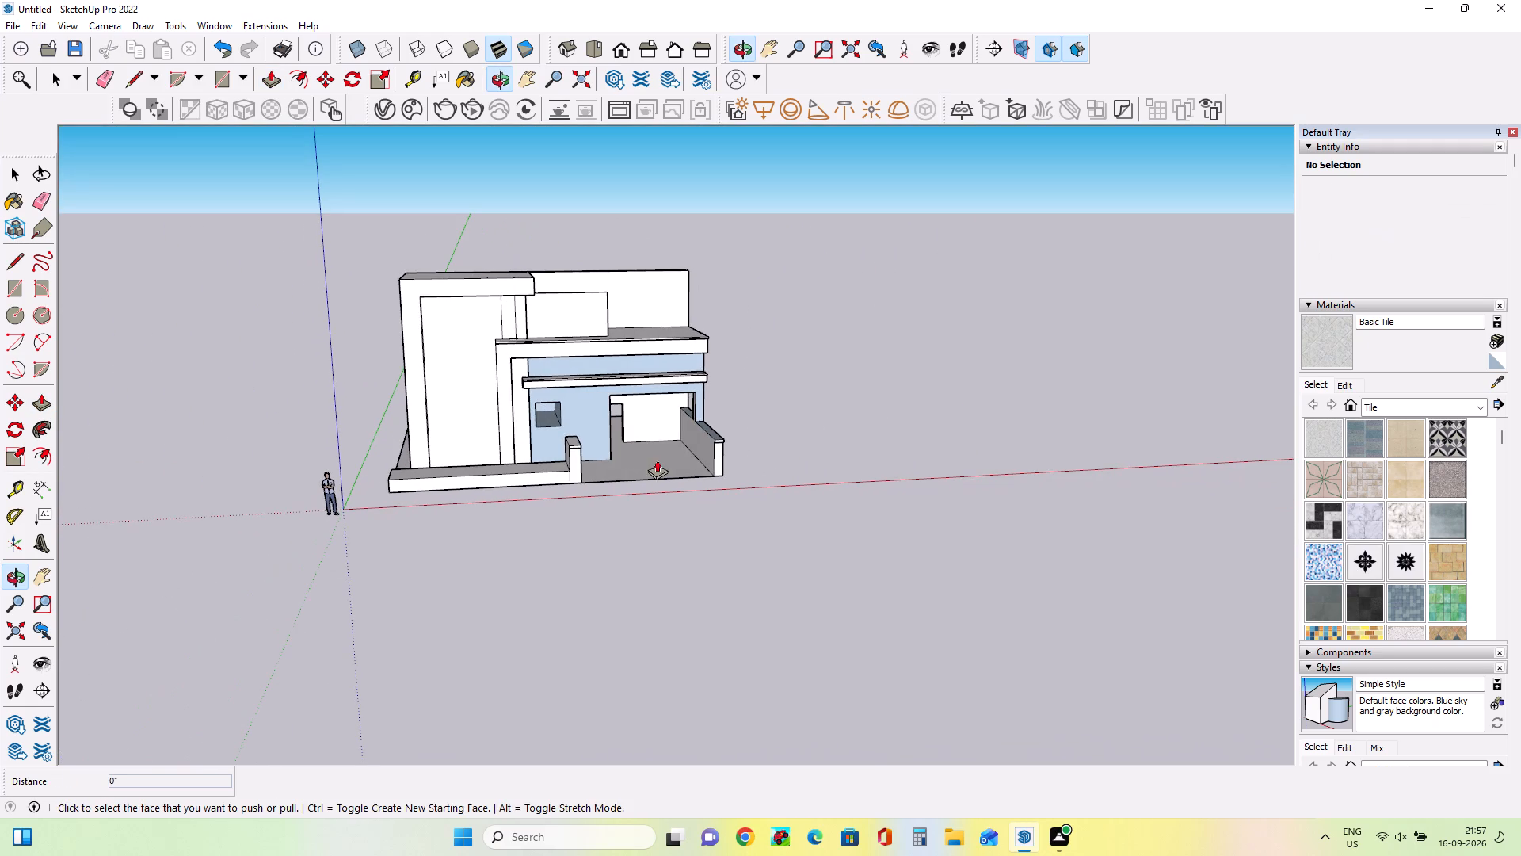
scroll(617, 435, "down", 3)
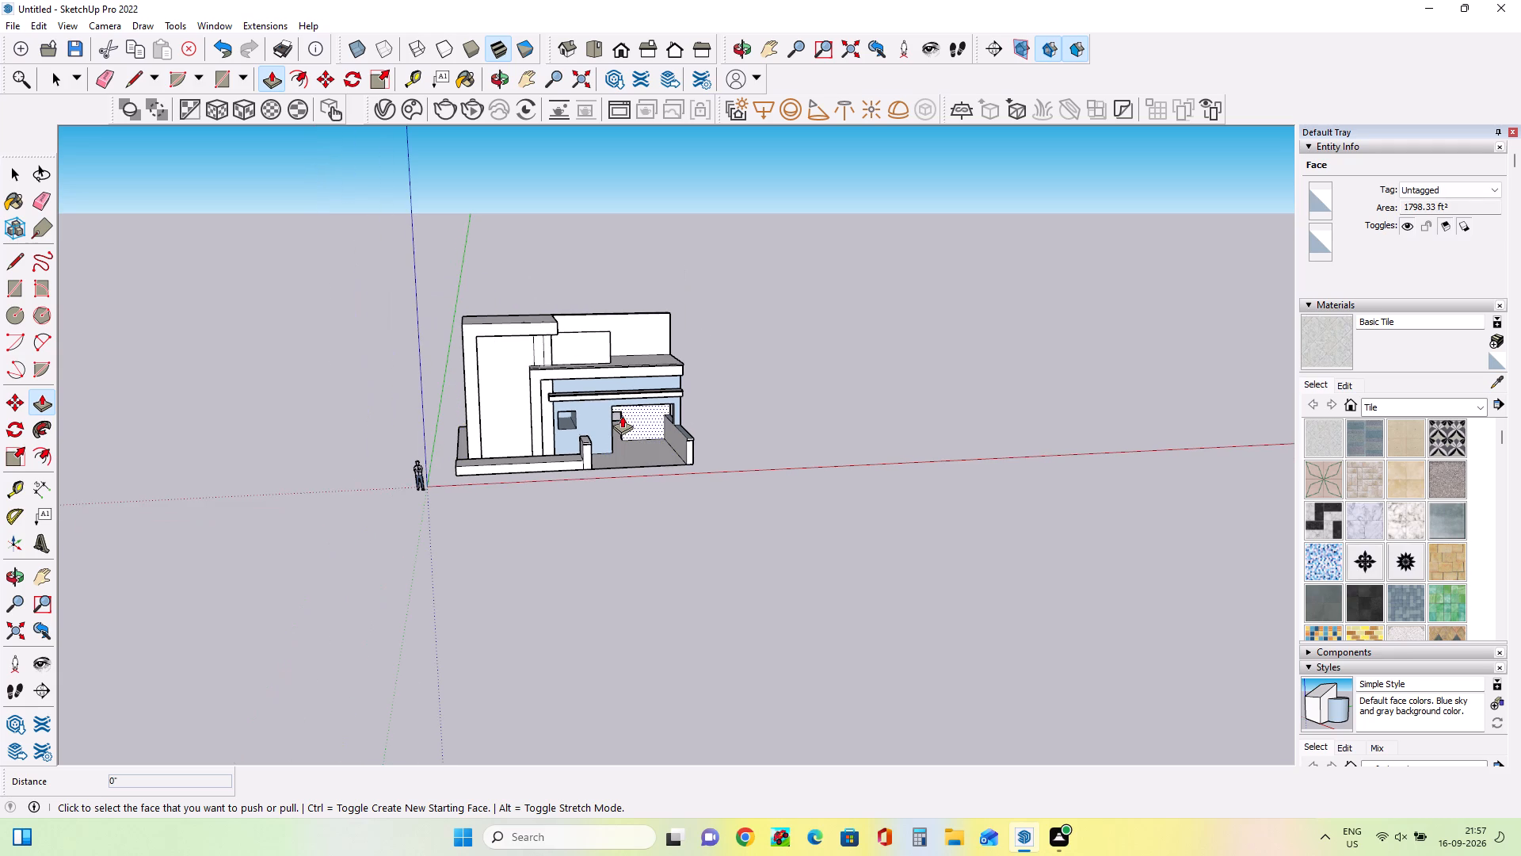
scroll(622, 415, "down", 3)
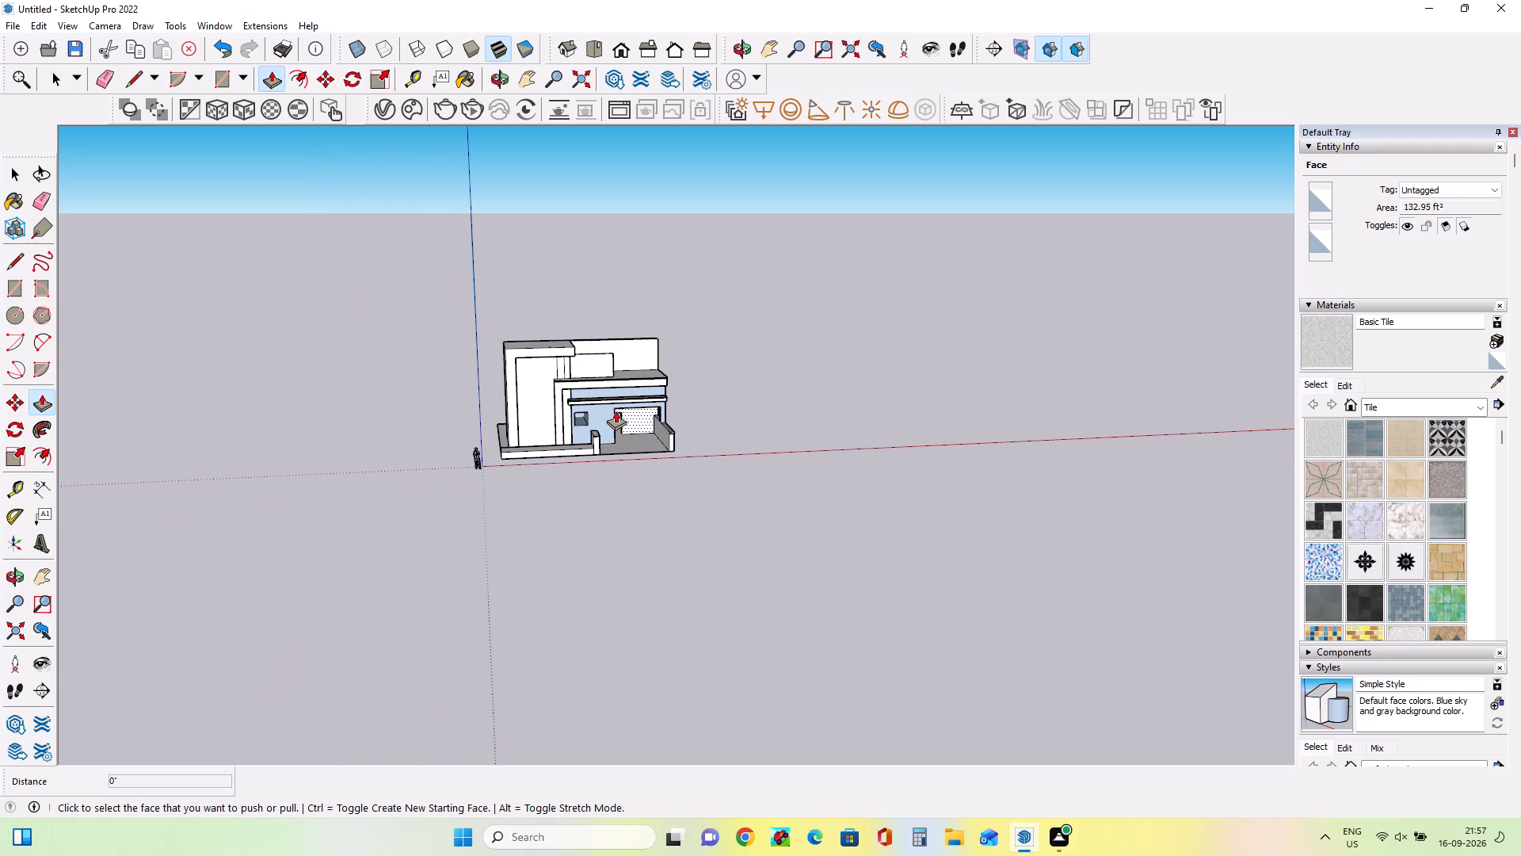
middle_click_drag(613, 411, 504, 427)
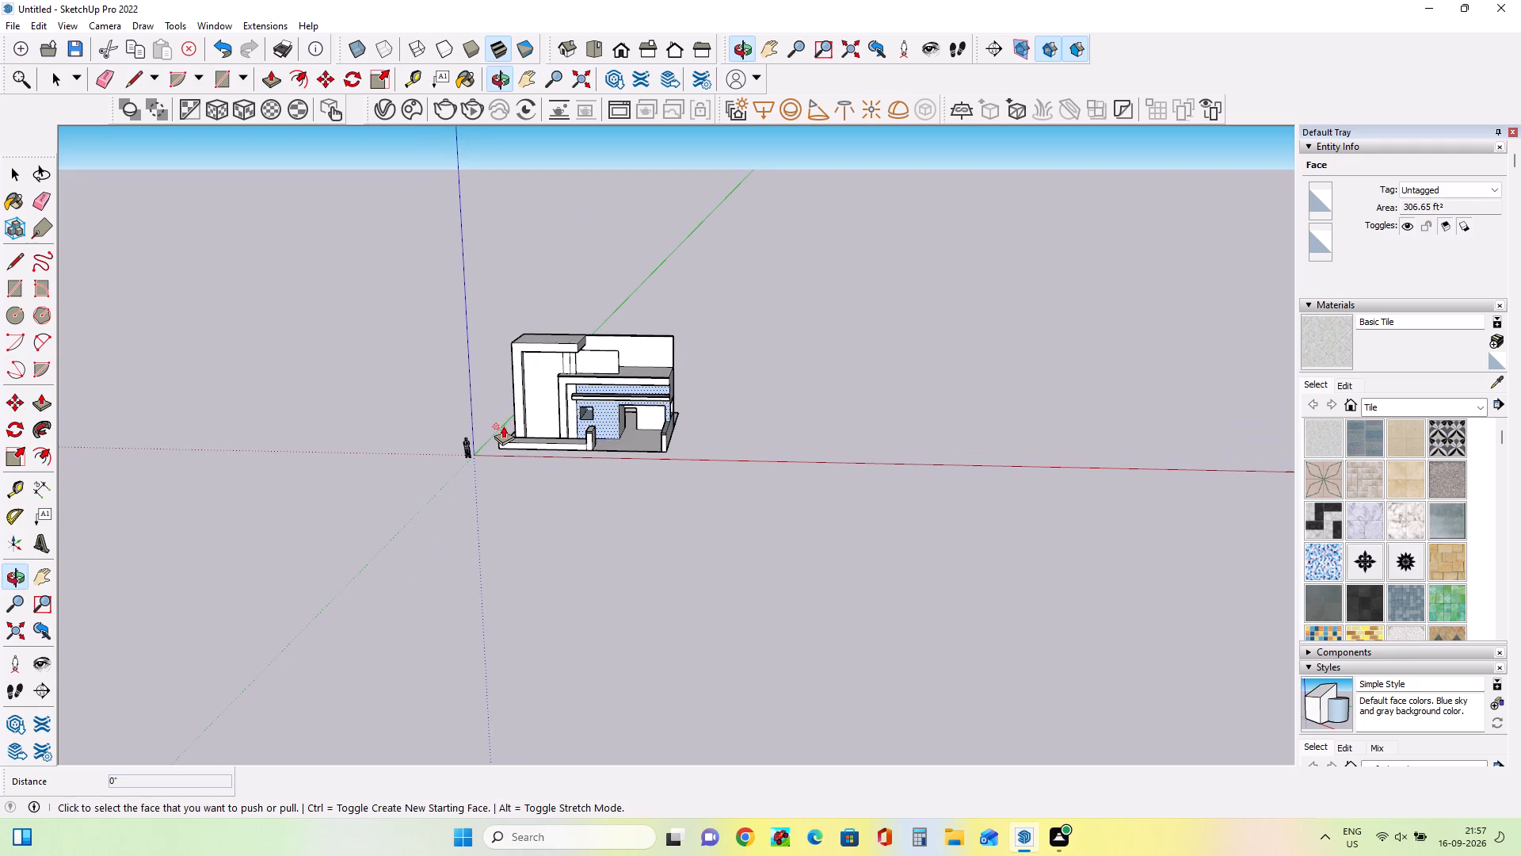
scroll(599, 316, "up", 7)
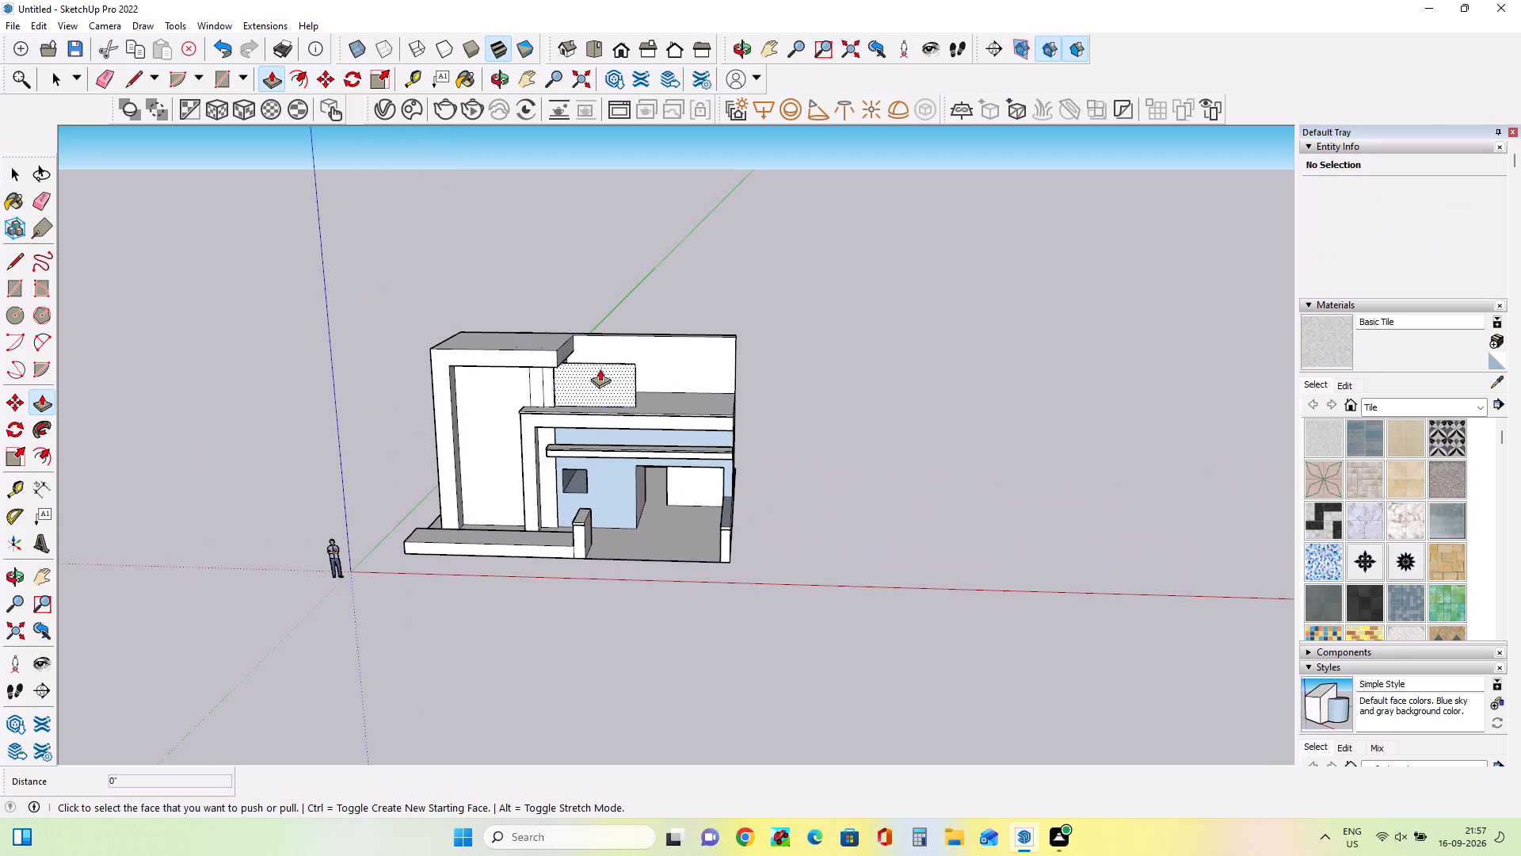
middle_click_drag(562, 558, 625, 553)
scroll(624, 552, "up", 2)
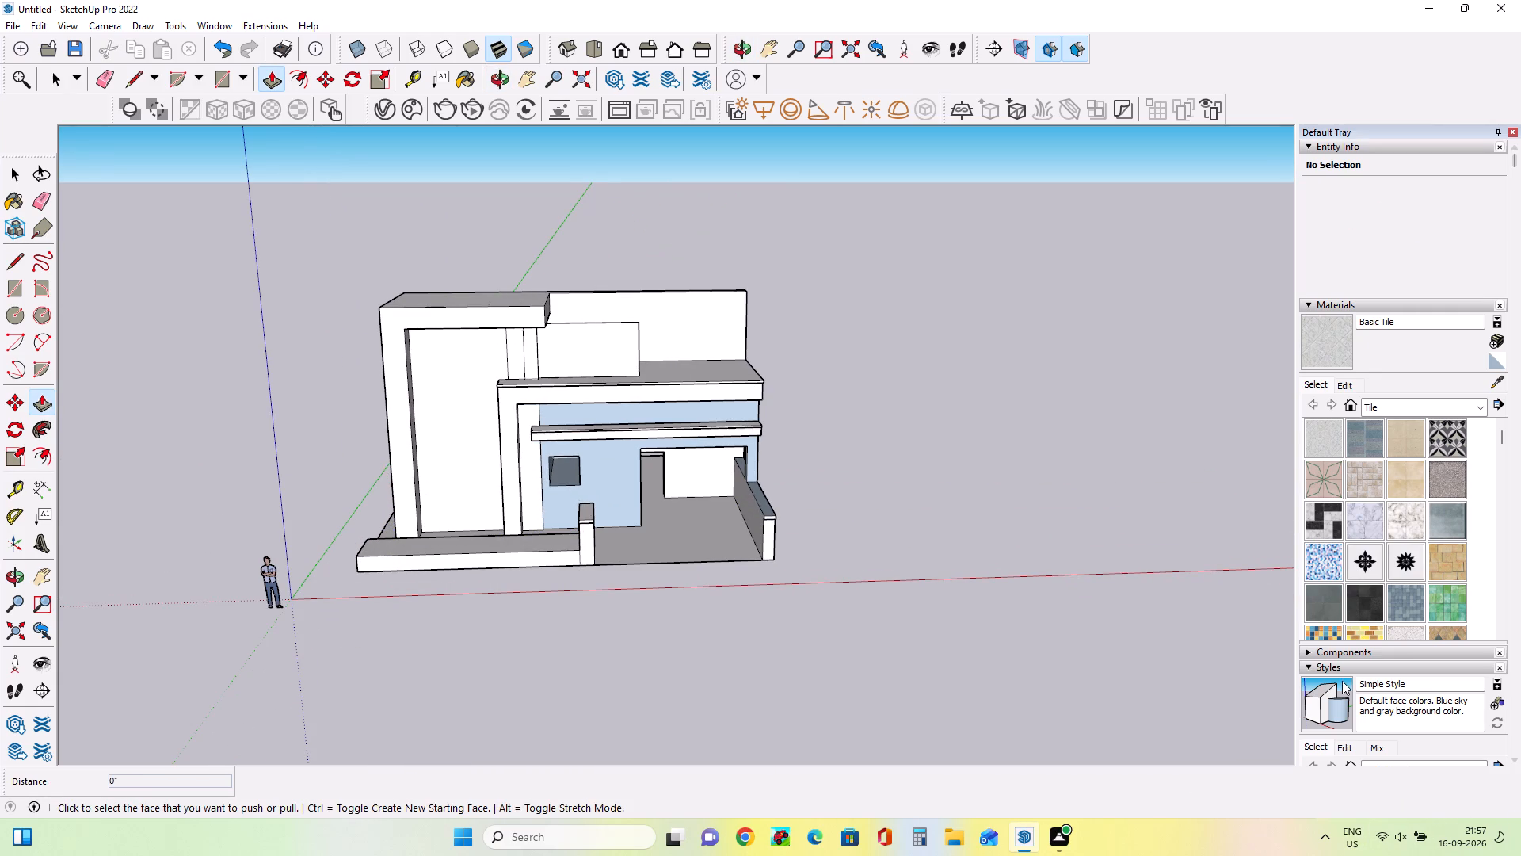
Paint the plot's floor with the Field Square Tile material.
left_click(1401, 481)
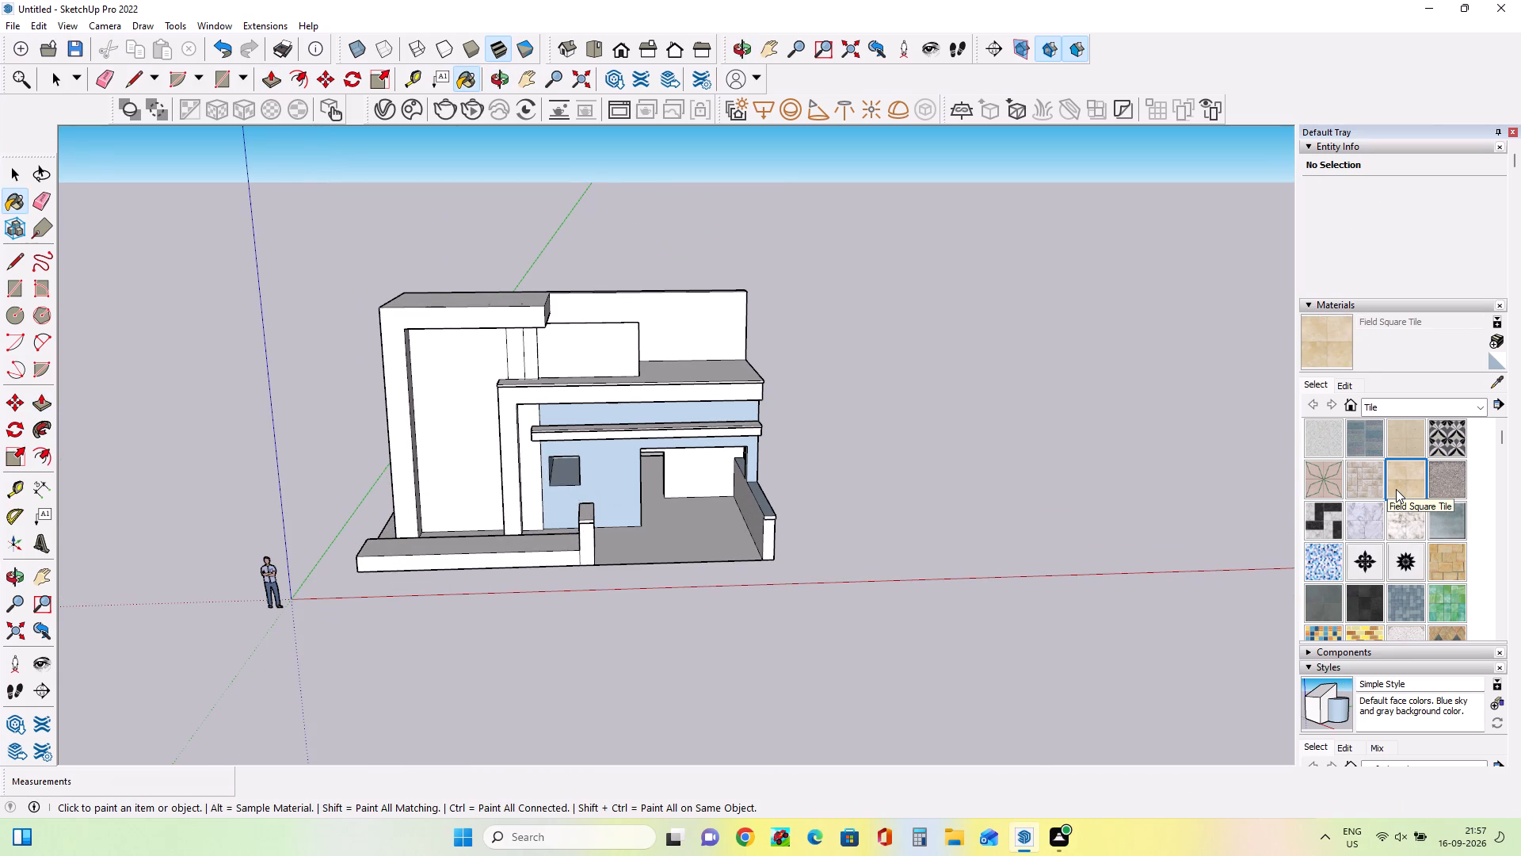
left_click(664, 529)
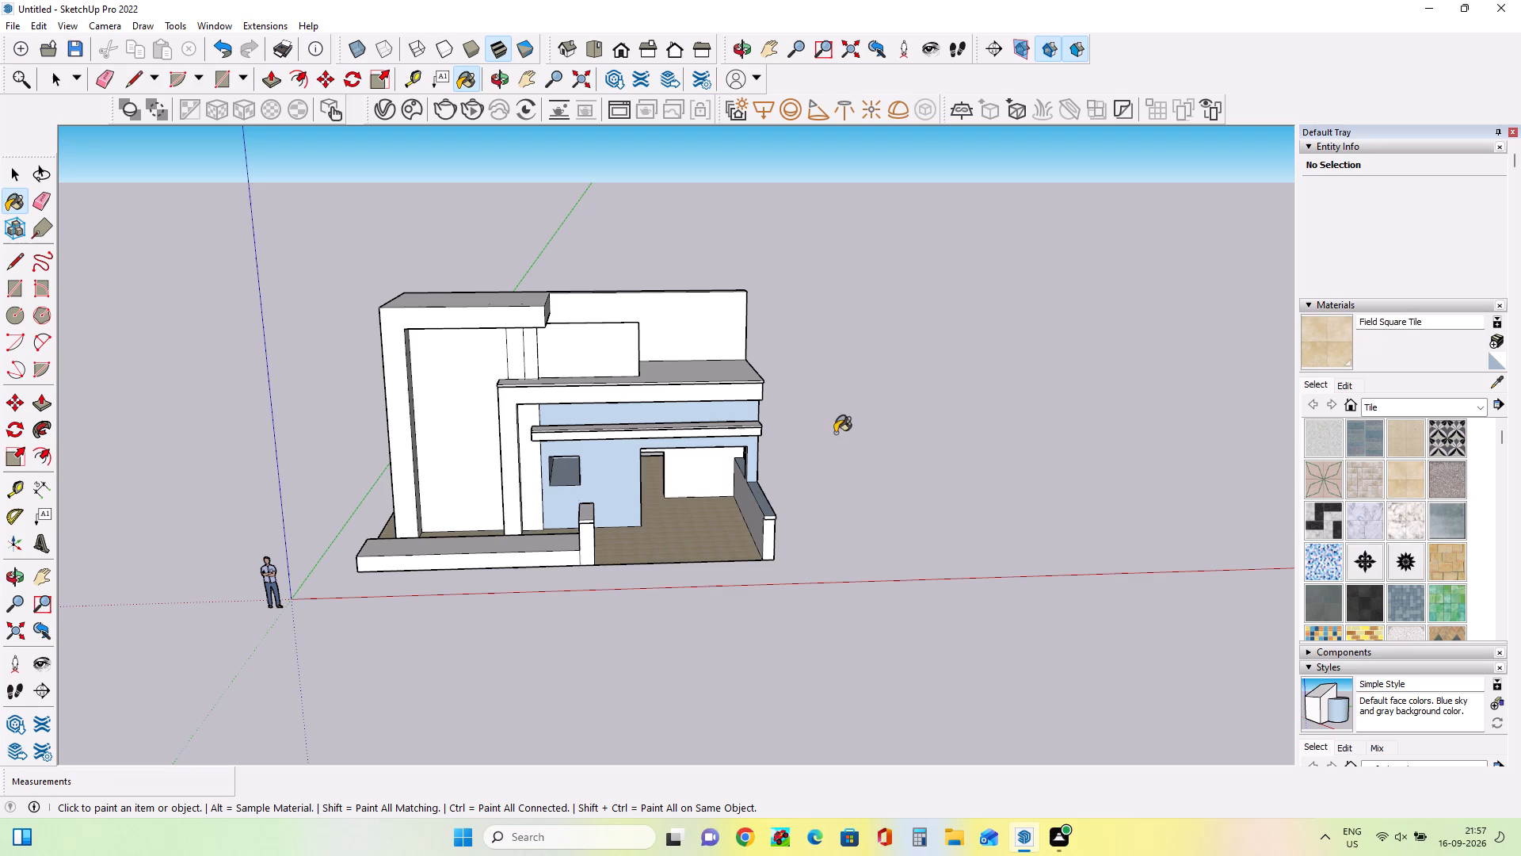
Create a material from Field Square Tile with a 3' texture size and paint the plot's floor with it.
left_click(1500, 342)
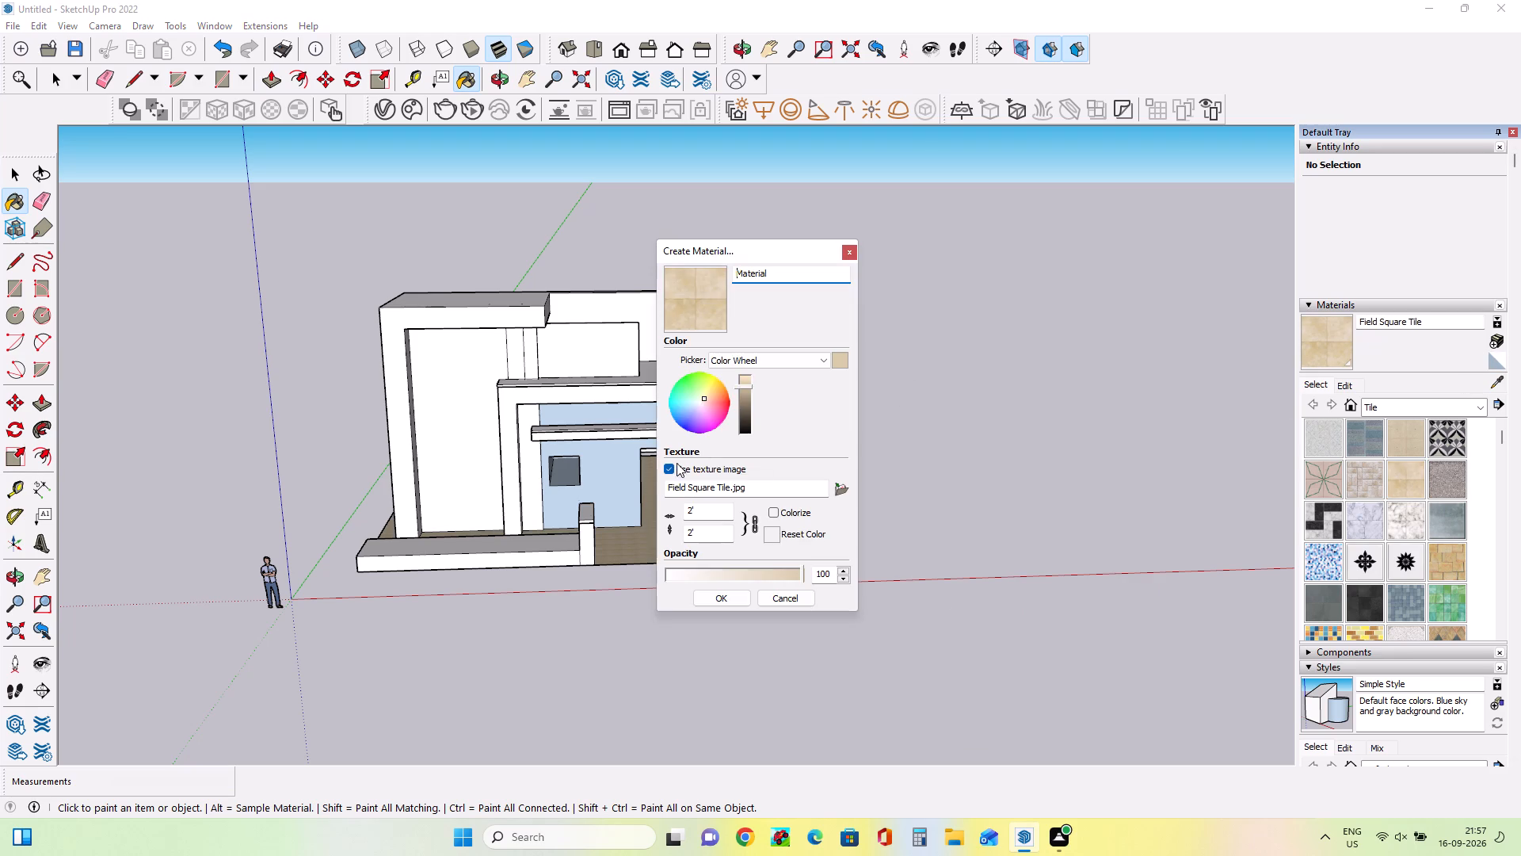
left_click(707, 514)
key("BackSpace")
key("BackSpace")
key("BackSpace")
key("3")
key("comma")
key("BackSpace")
key("apostrophe")
key("Return")
left_click(727, 599)
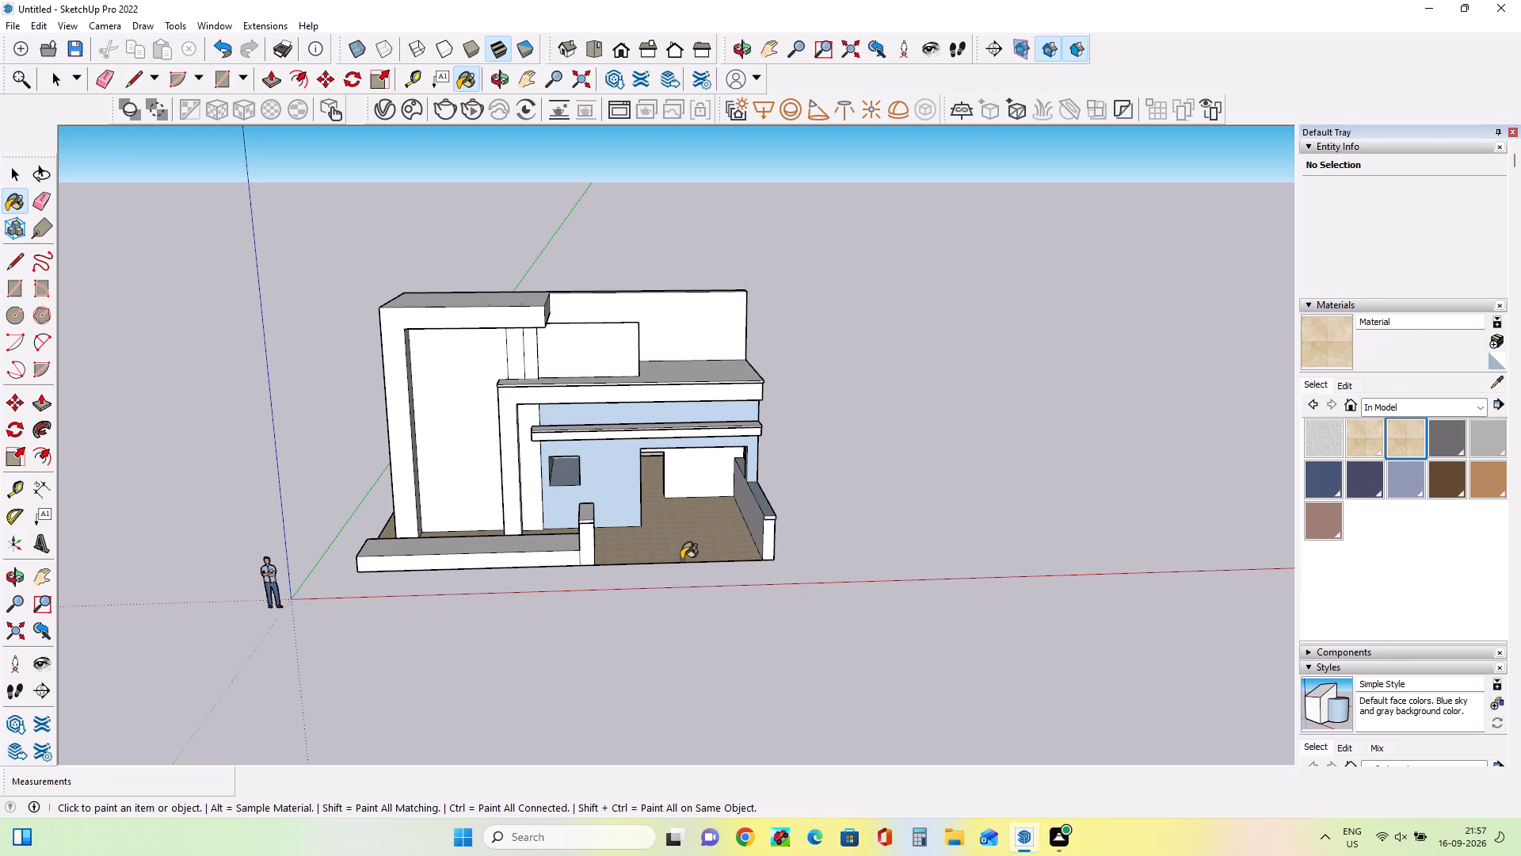
left_click(684, 551)
Create a translucent material from Color D06 in the Colors collection, with its opacity set to 36.
middle_click_drag(601, 529, 630, 553)
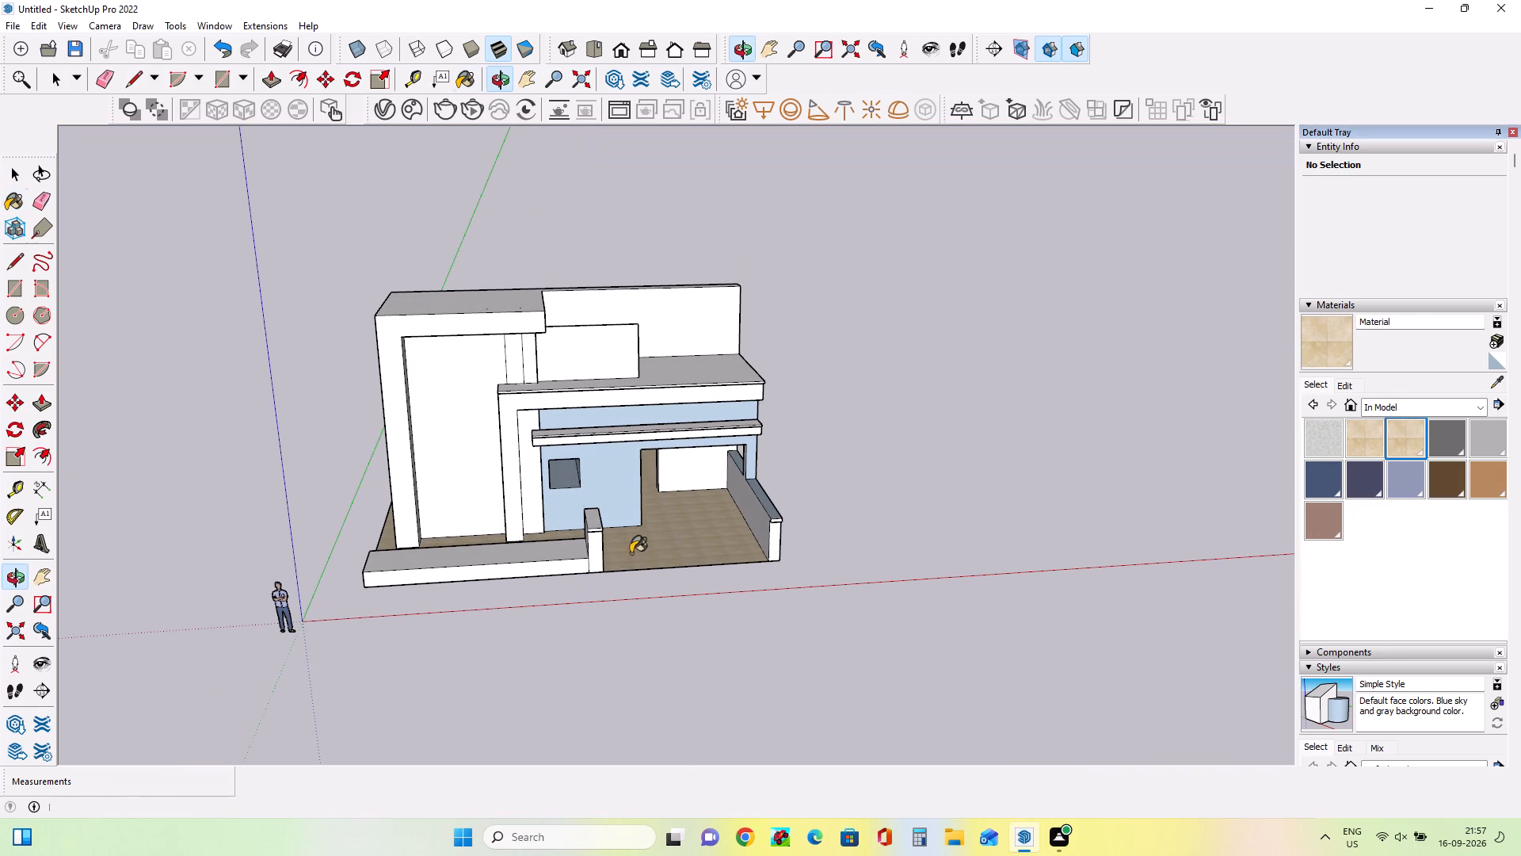
scroll(680, 533, "up", 3)
scroll(703, 533, "down", 2)
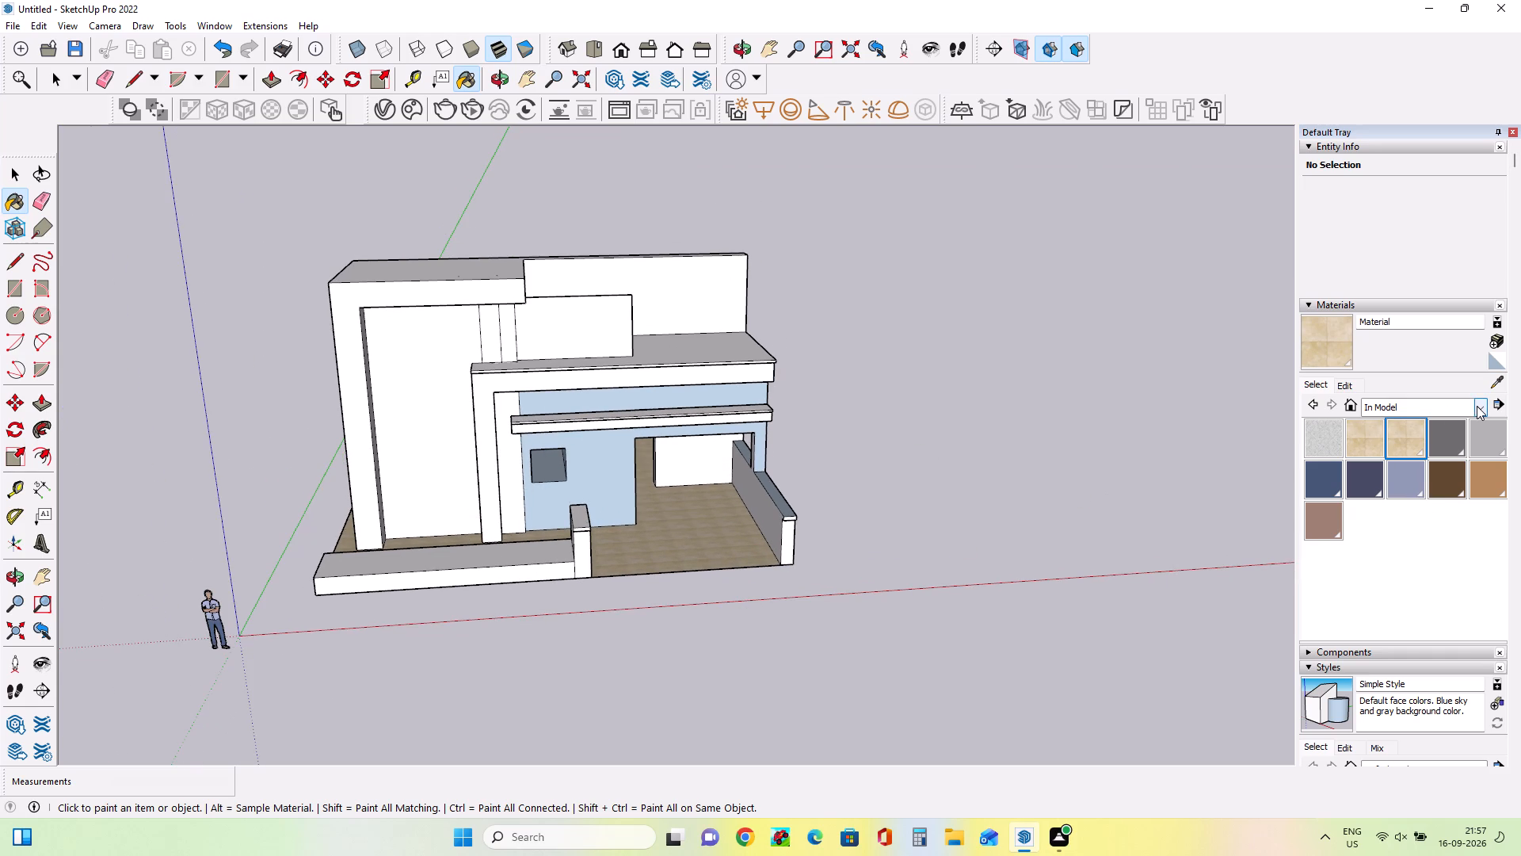
left_click(1426, 407)
left_click(1429, 498)
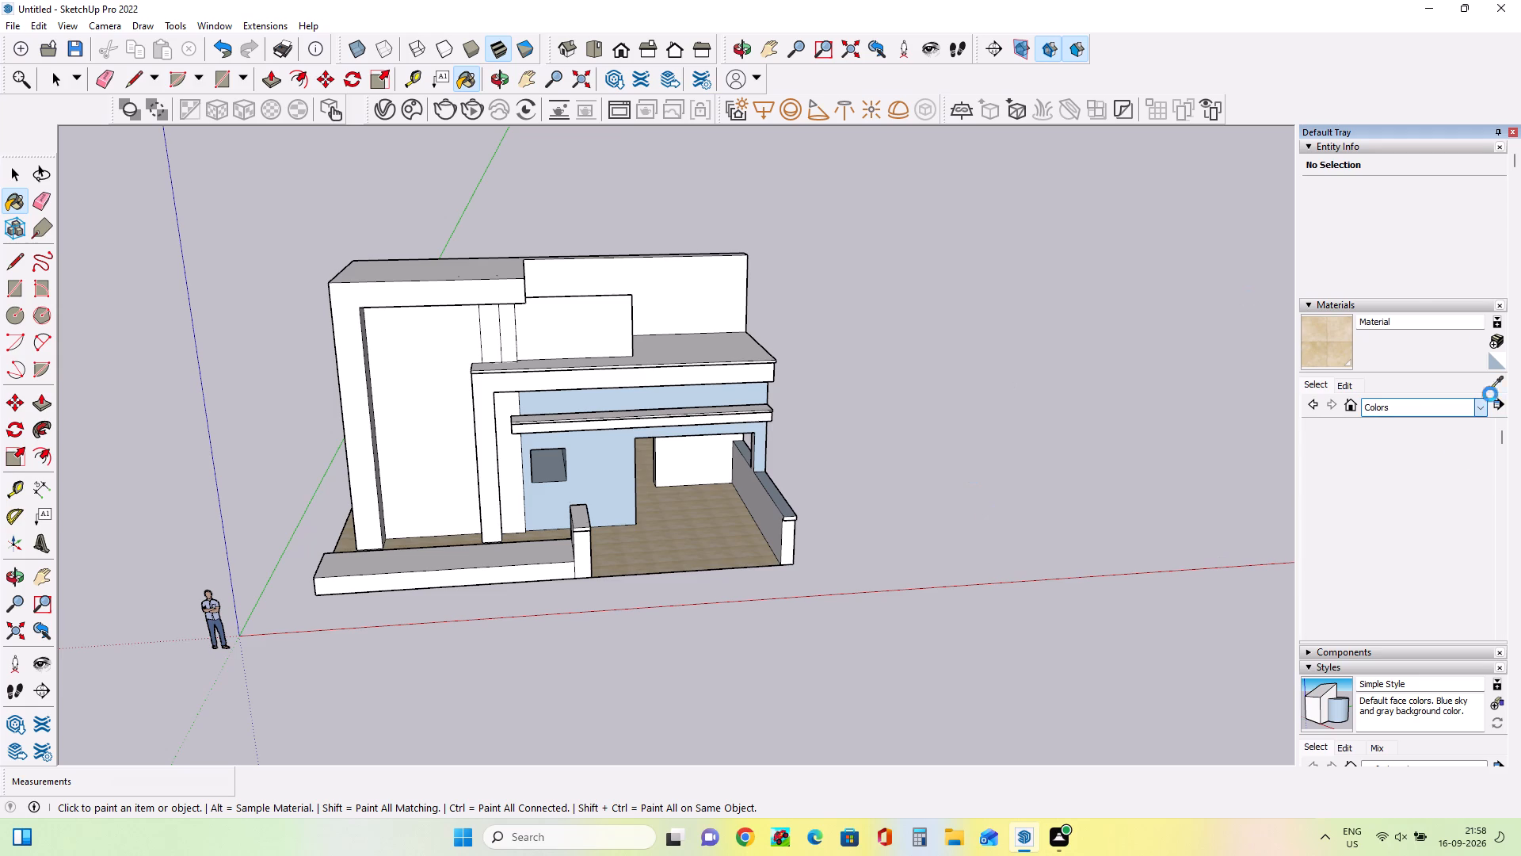
scroll(1371, 503, "up", 3)
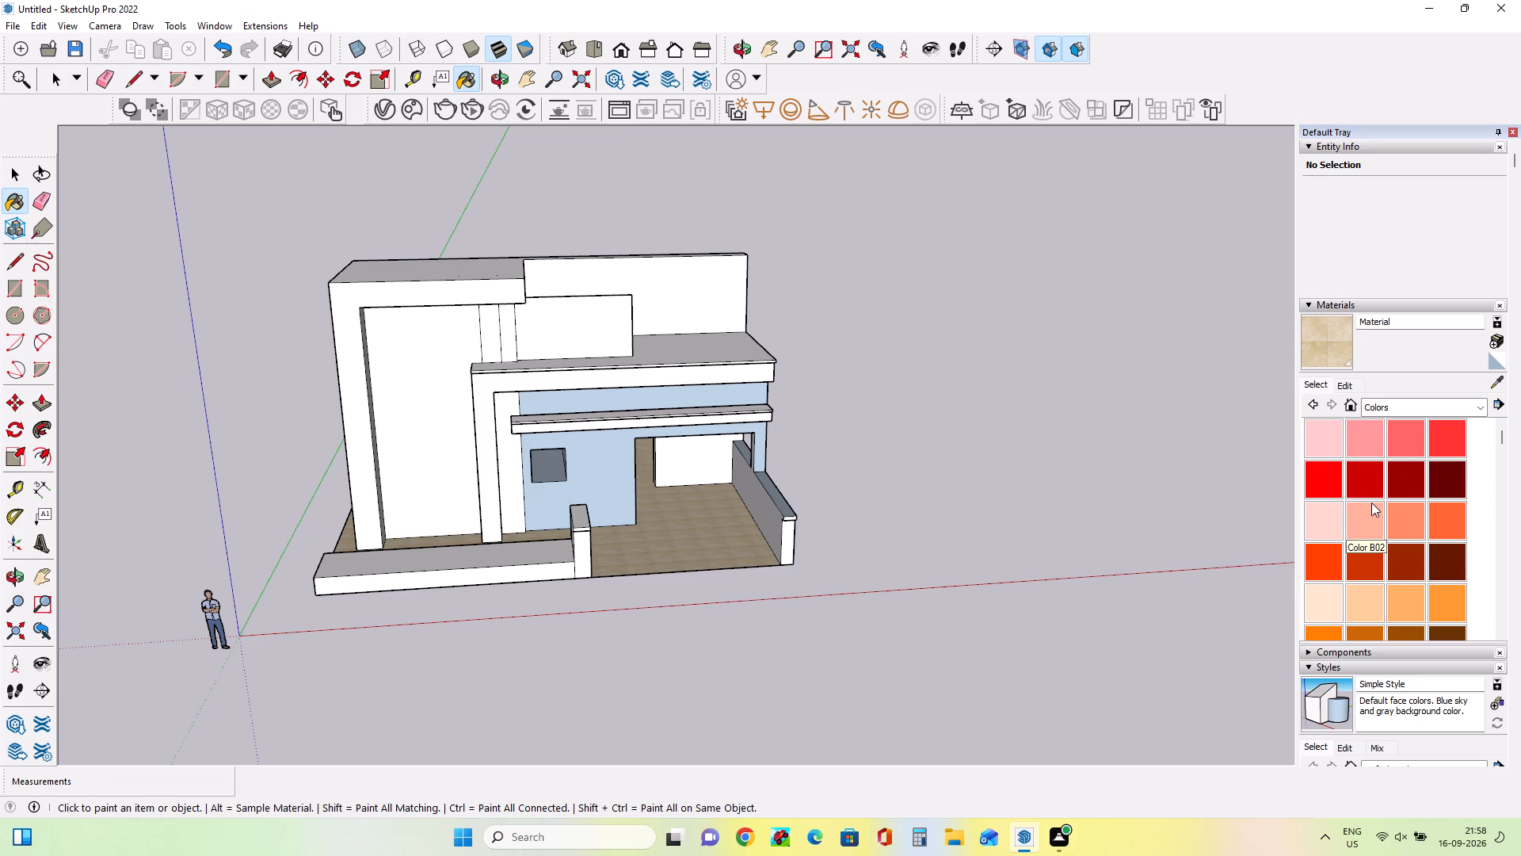
scroll(1371, 503, "up", 10)
scroll(1409, 567, "up", 5)
scroll(1409, 567, "down", 12)
scroll(1409, 566, "up", 12)
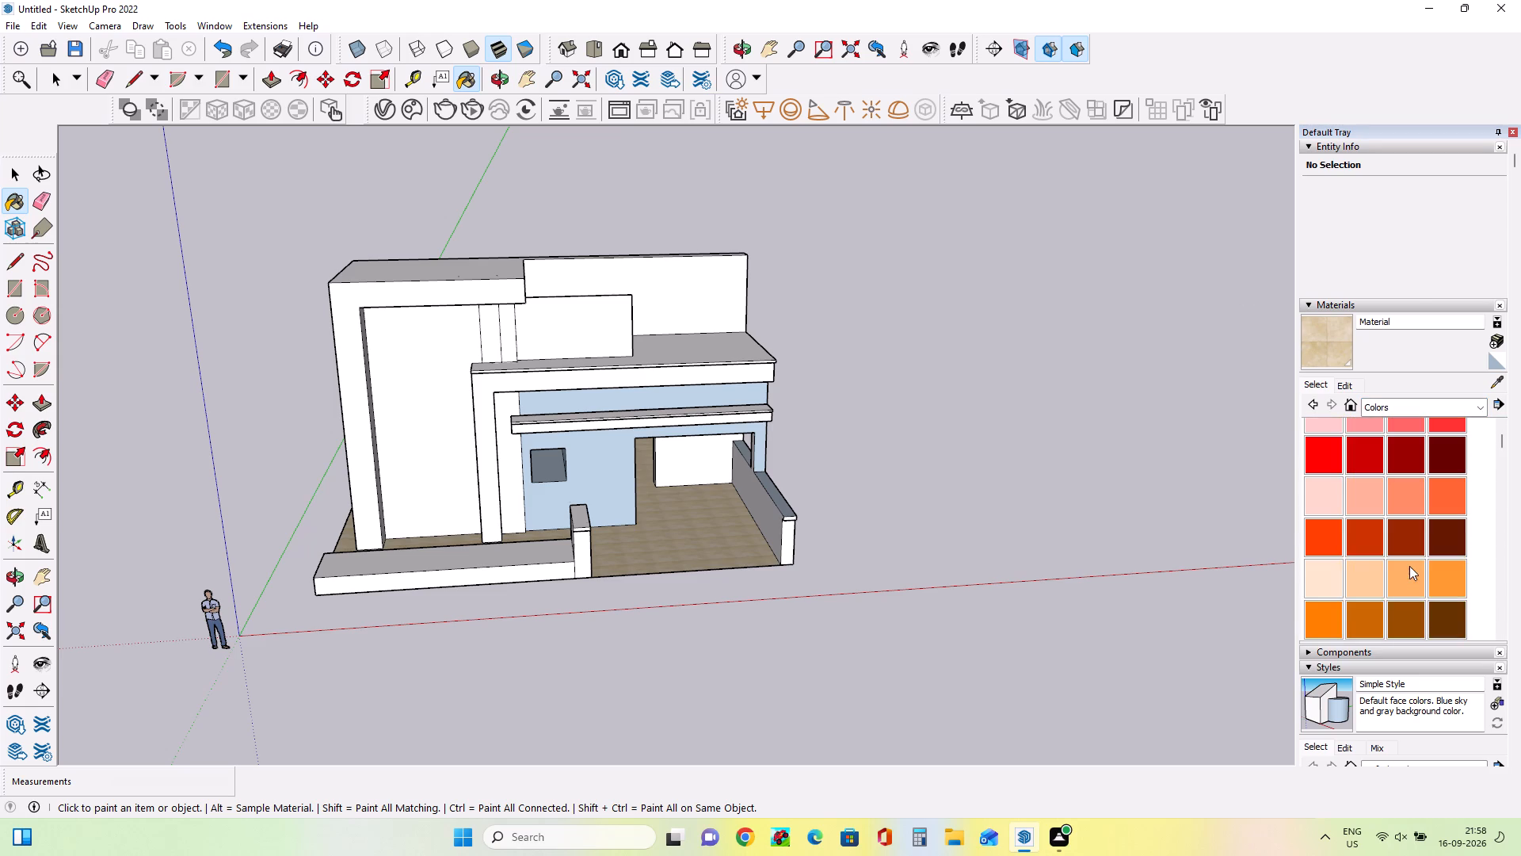
scroll(1409, 566, "up", 3)
scroll(1409, 566, "down", 2)
scroll(1410, 564, "up", 1)
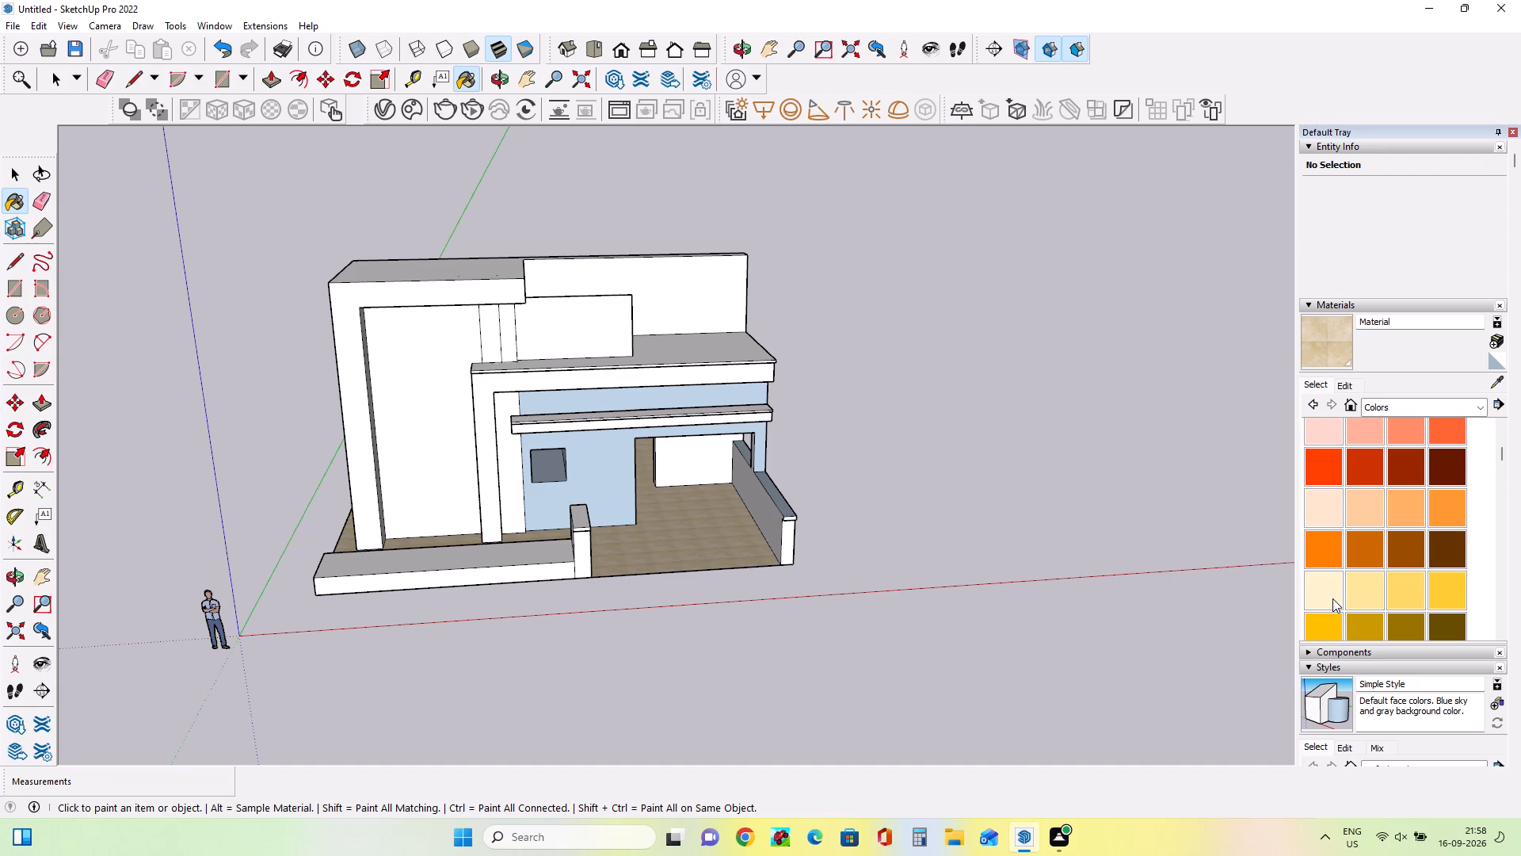
scroll(1343, 592, "up", 5)
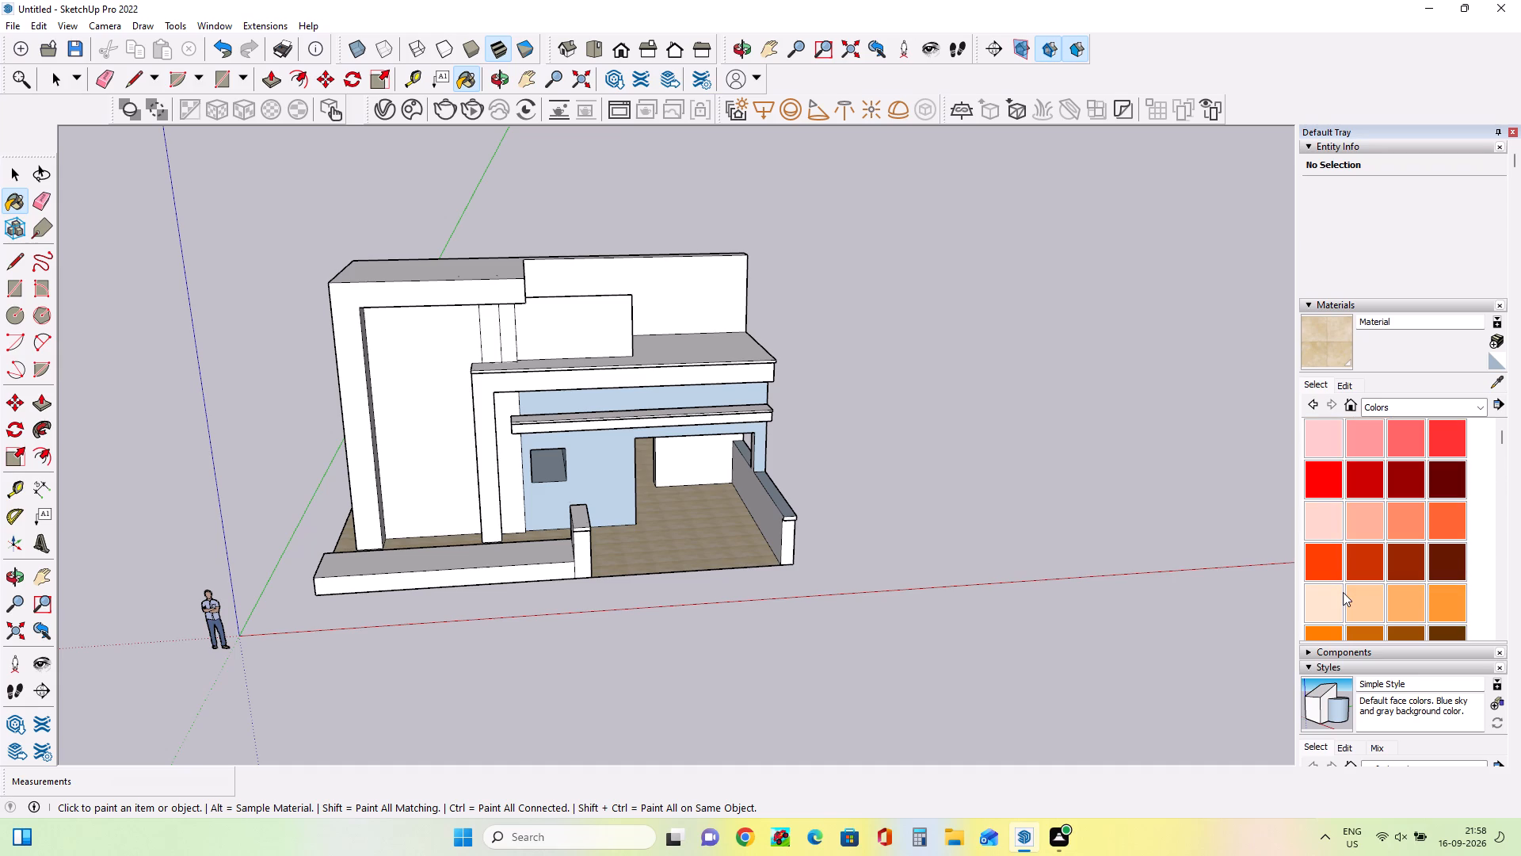
scroll(1343, 592, "down", 2)
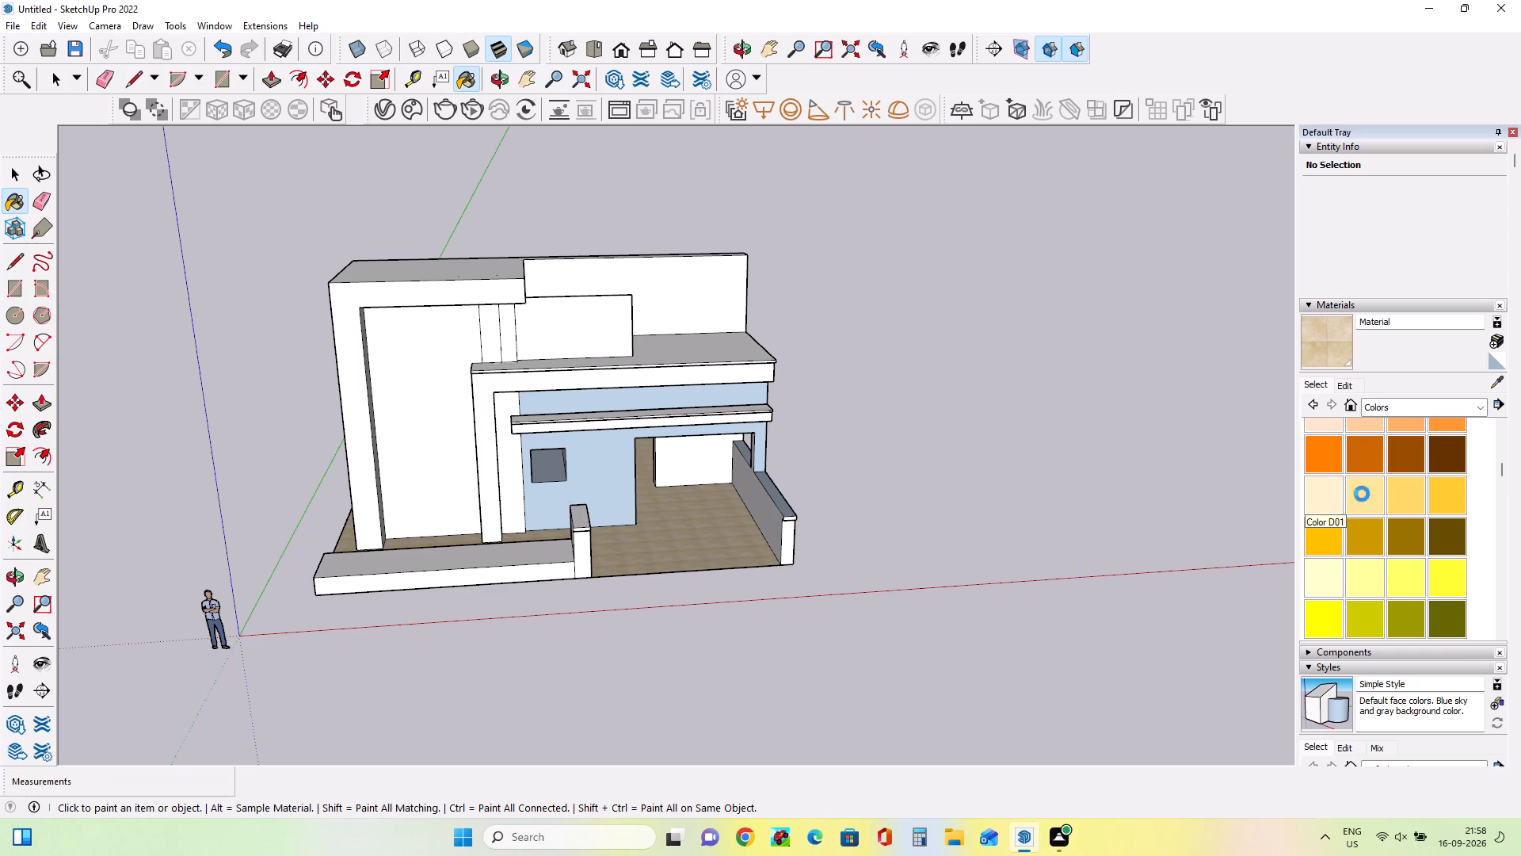
left_click(1370, 537)
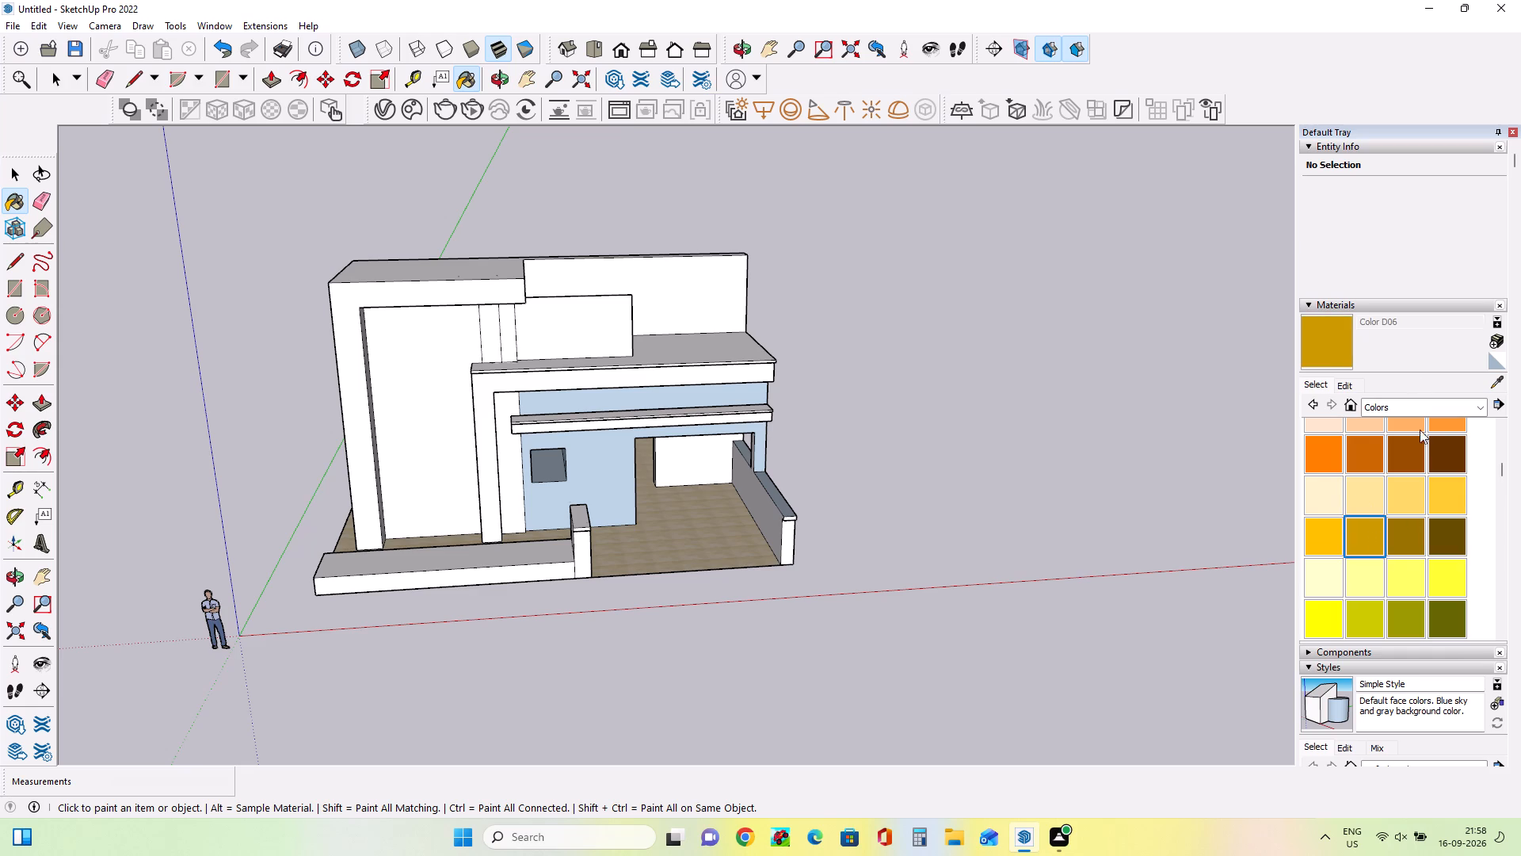
left_click(1502, 344)
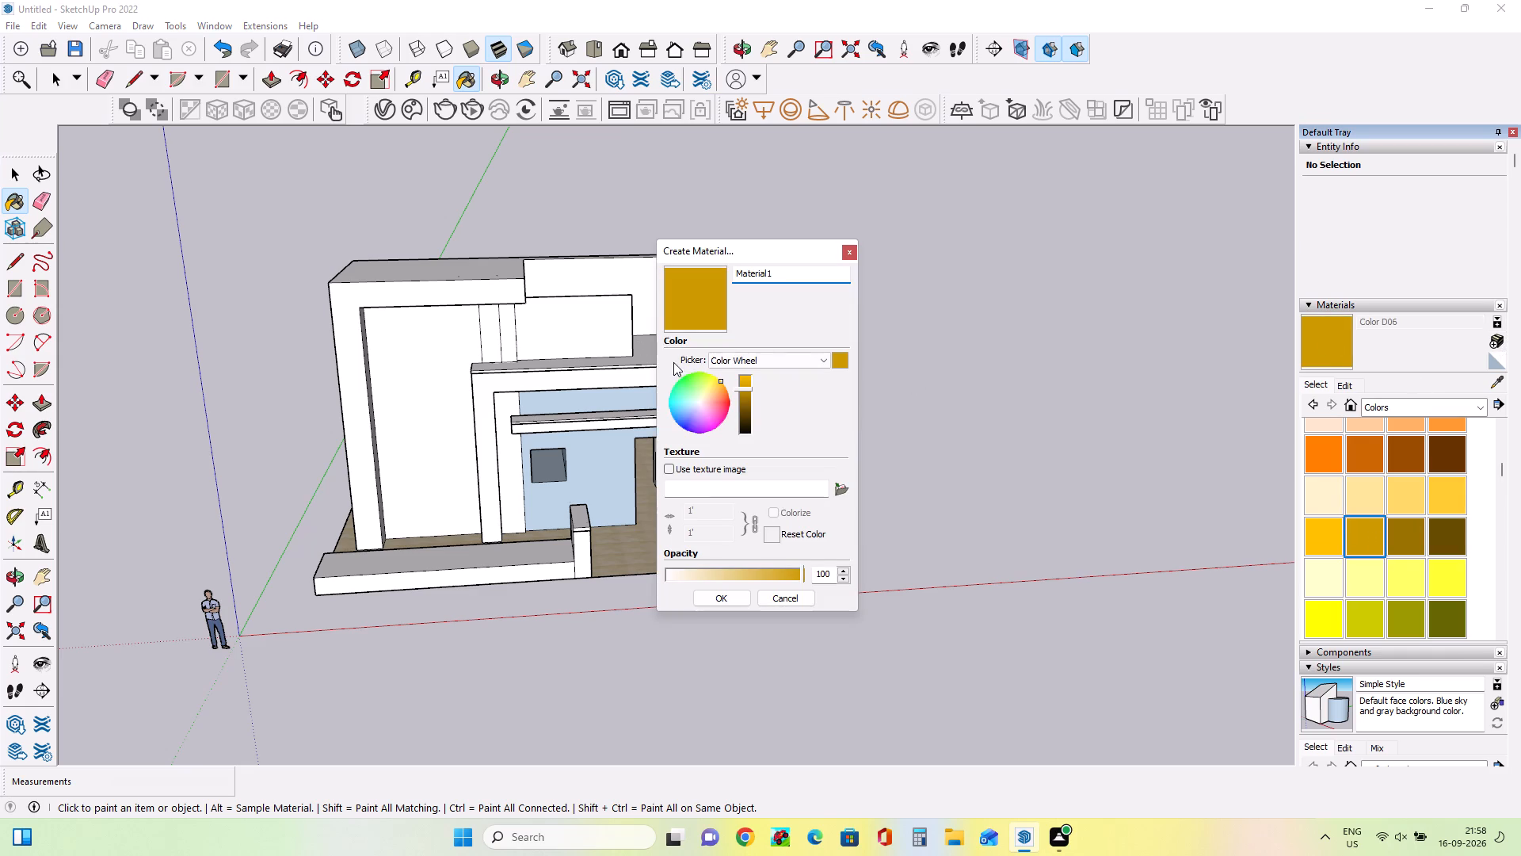
left_click(711, 575)
left_click(717, 574)
left_click(738, 606)
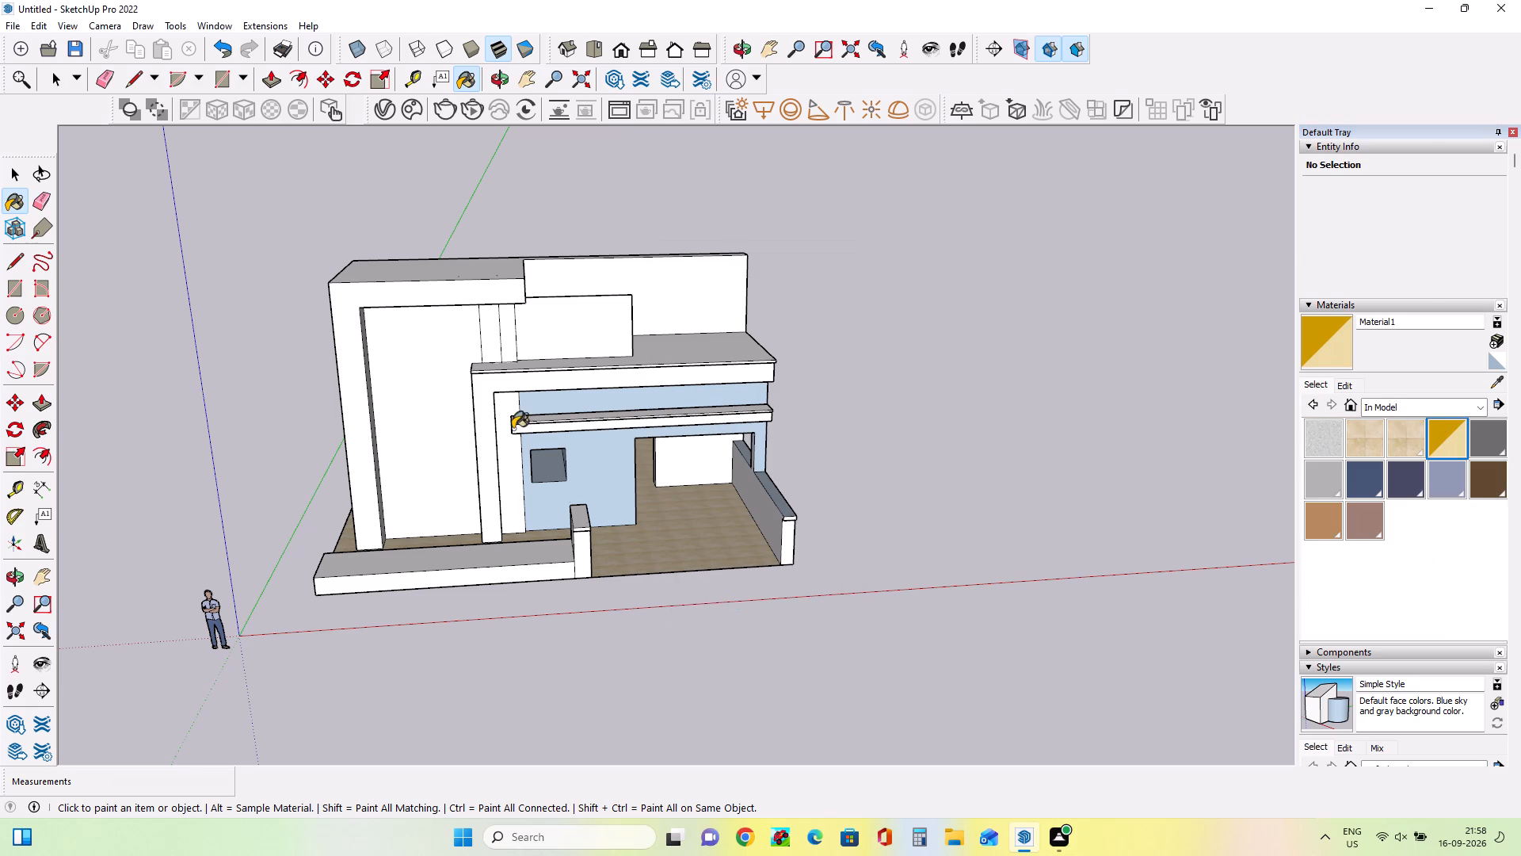
Paint the two narrow wall strips above the upper canopy and the strip below it, beside the blue wall, with the translucent D06 material.
left_click(494, 327)
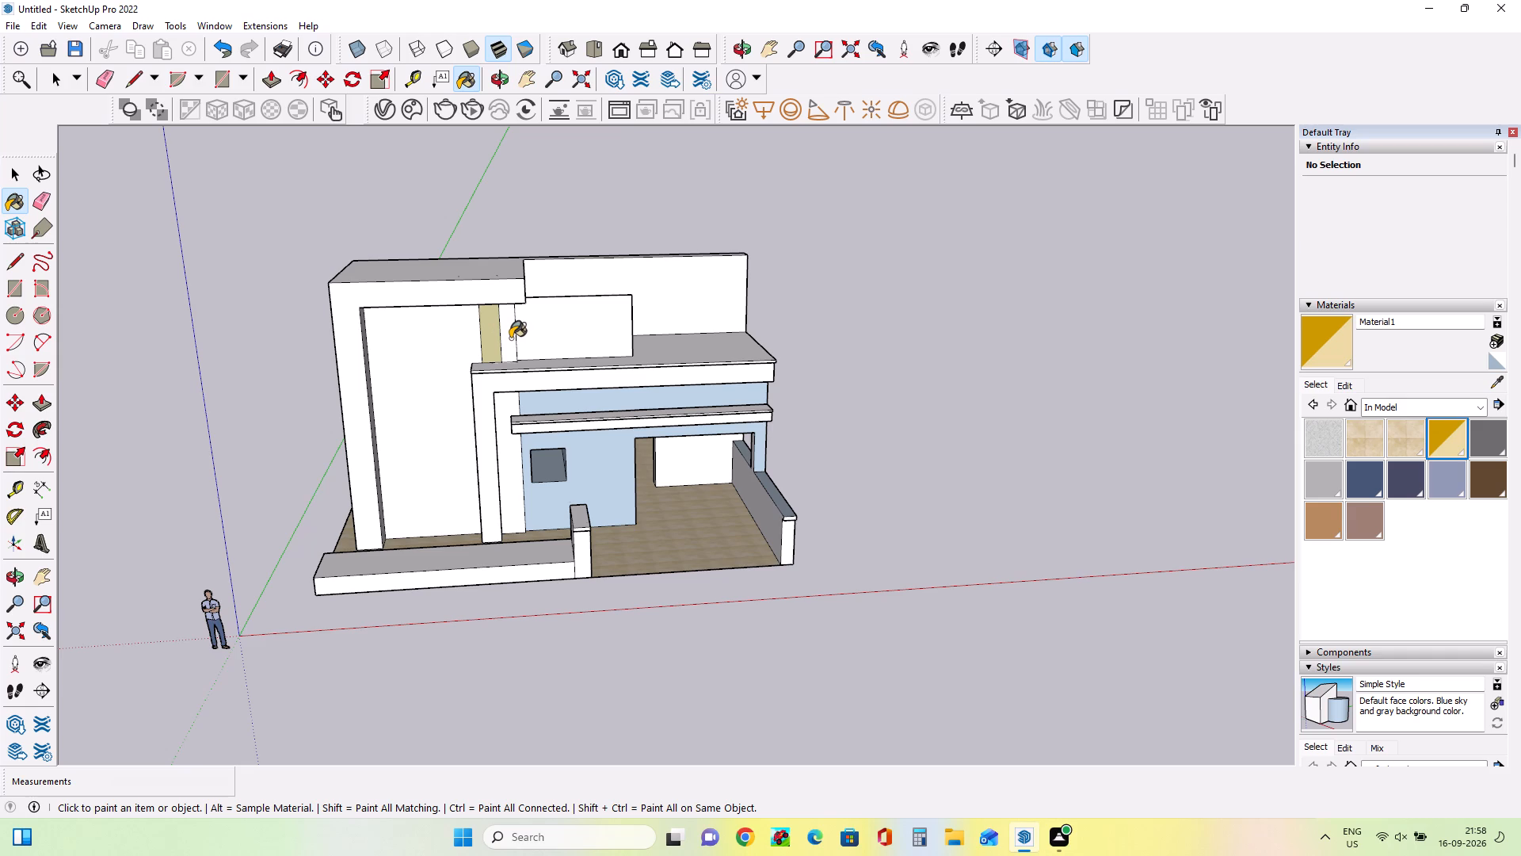
left_click(510, 338)
middle_click_drag(537, 373, 544, 440)
scroll(516, 376, "up", 6)
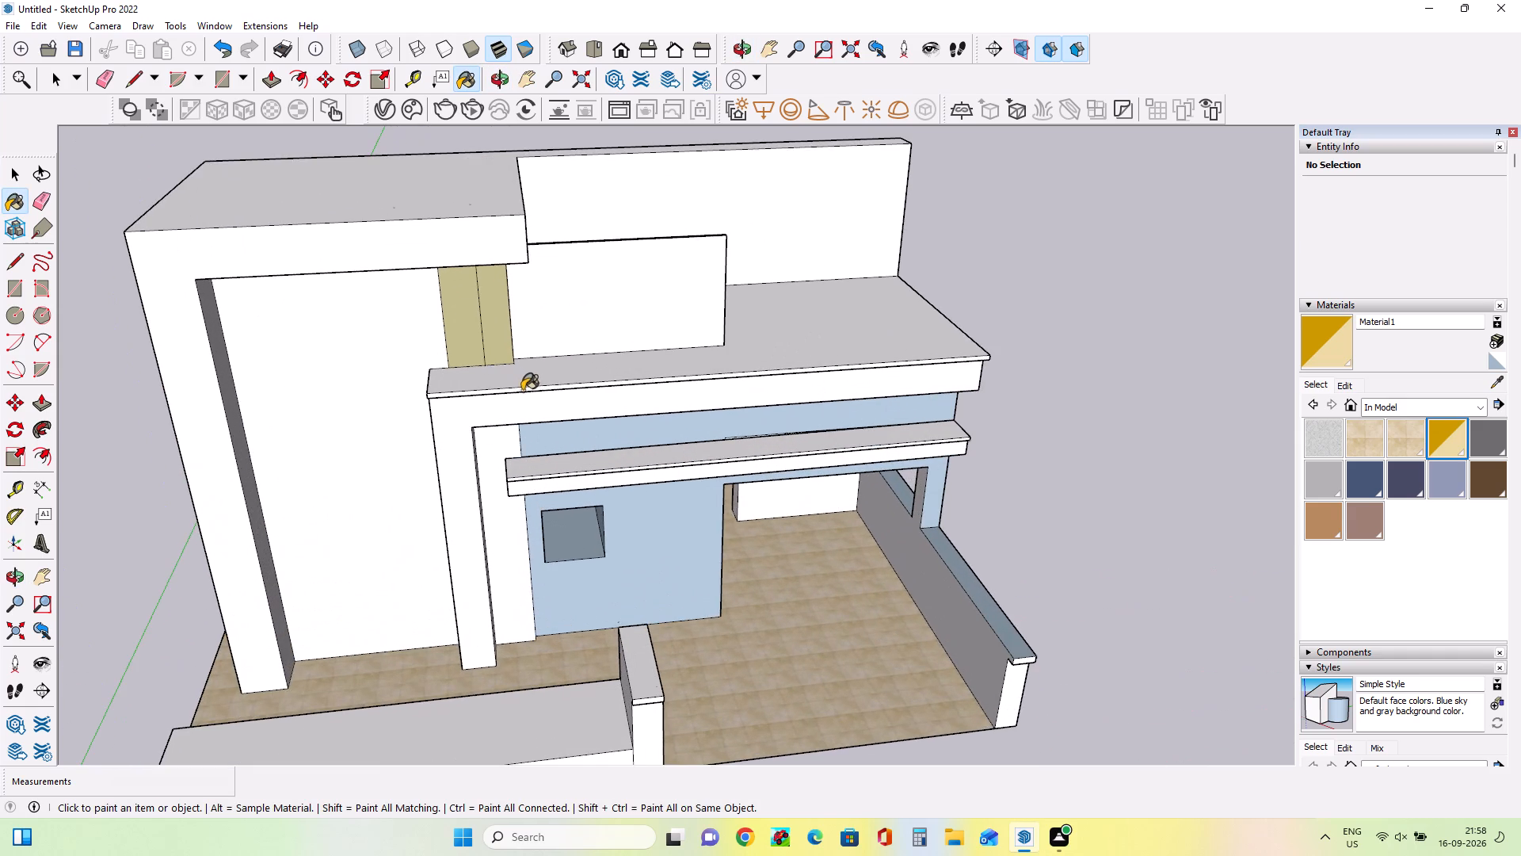
middle_click_drag(524, 396, 516, 319)
middle_click_drag(585, 347, 338, 361)
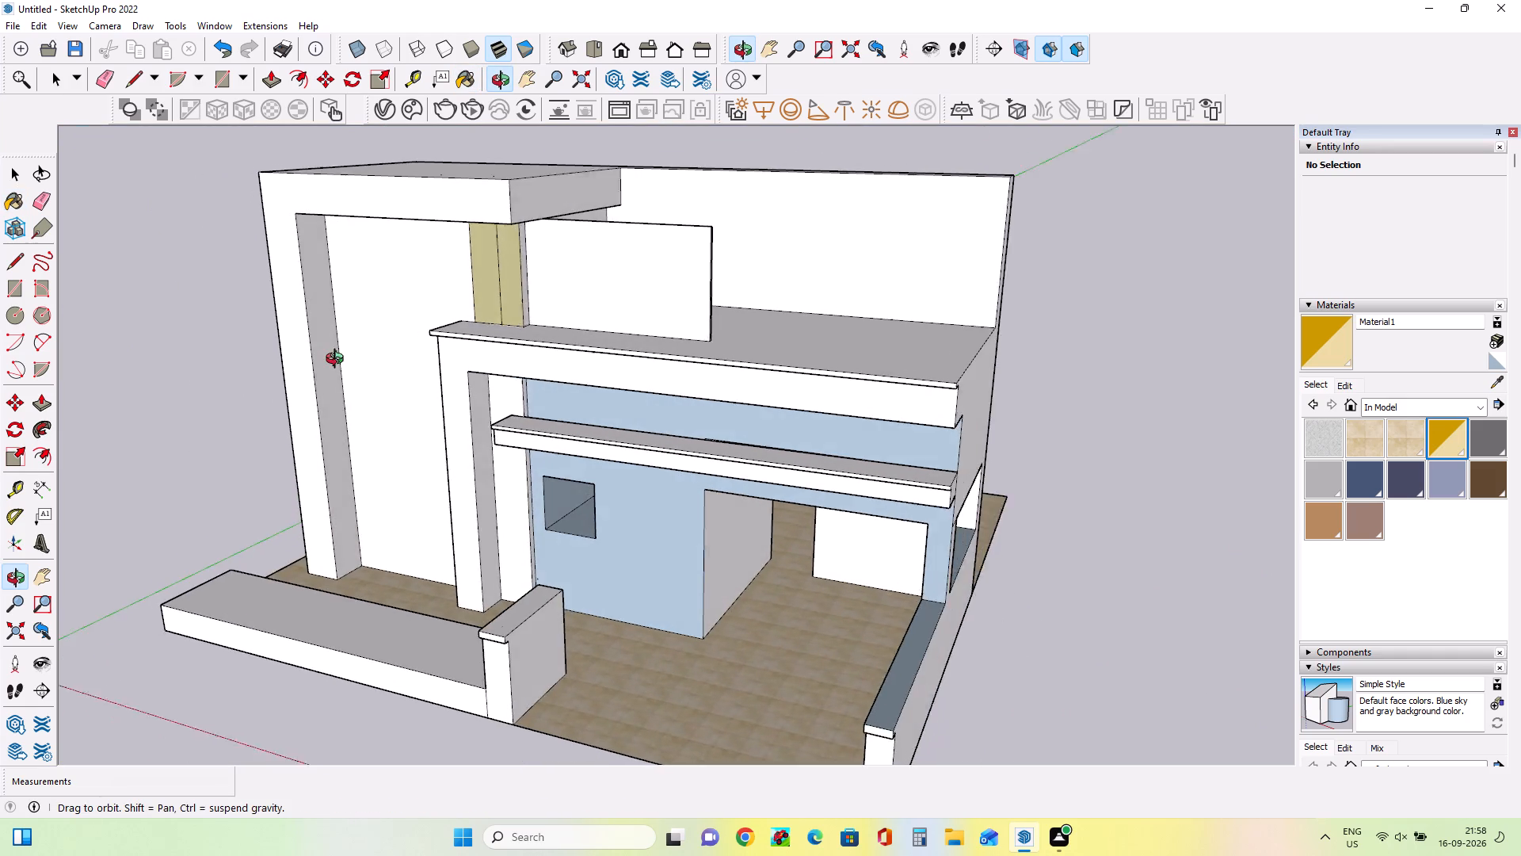
middle_click_drag(338, 361, 552, 361)
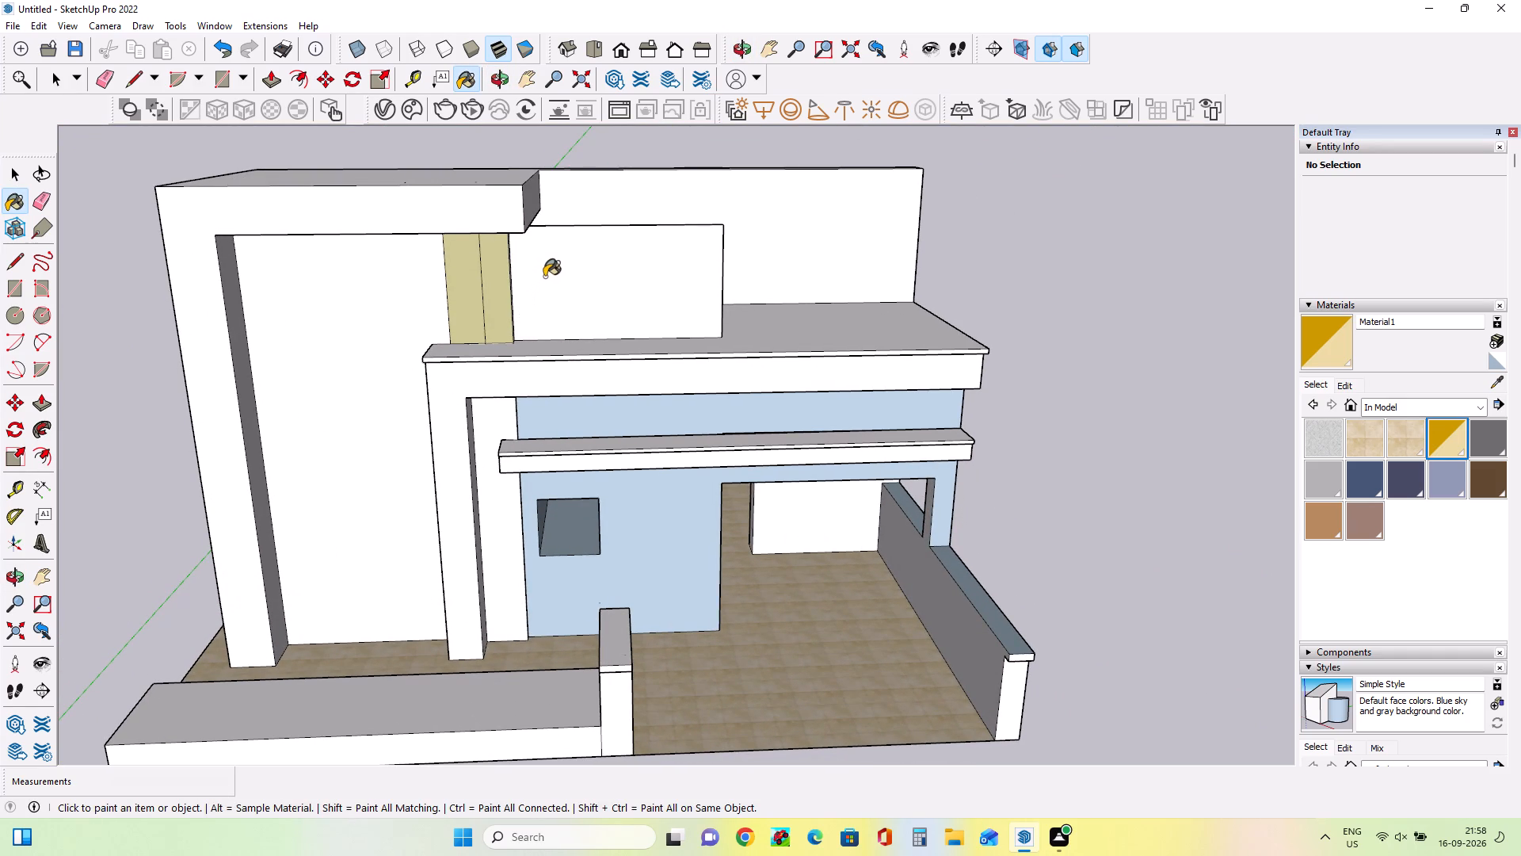
left_click(493, 427)
Paint the blue front wall around the window and entrance opening with the translucent D06 material.
middle_click_drag(568, 426, 635, 315)
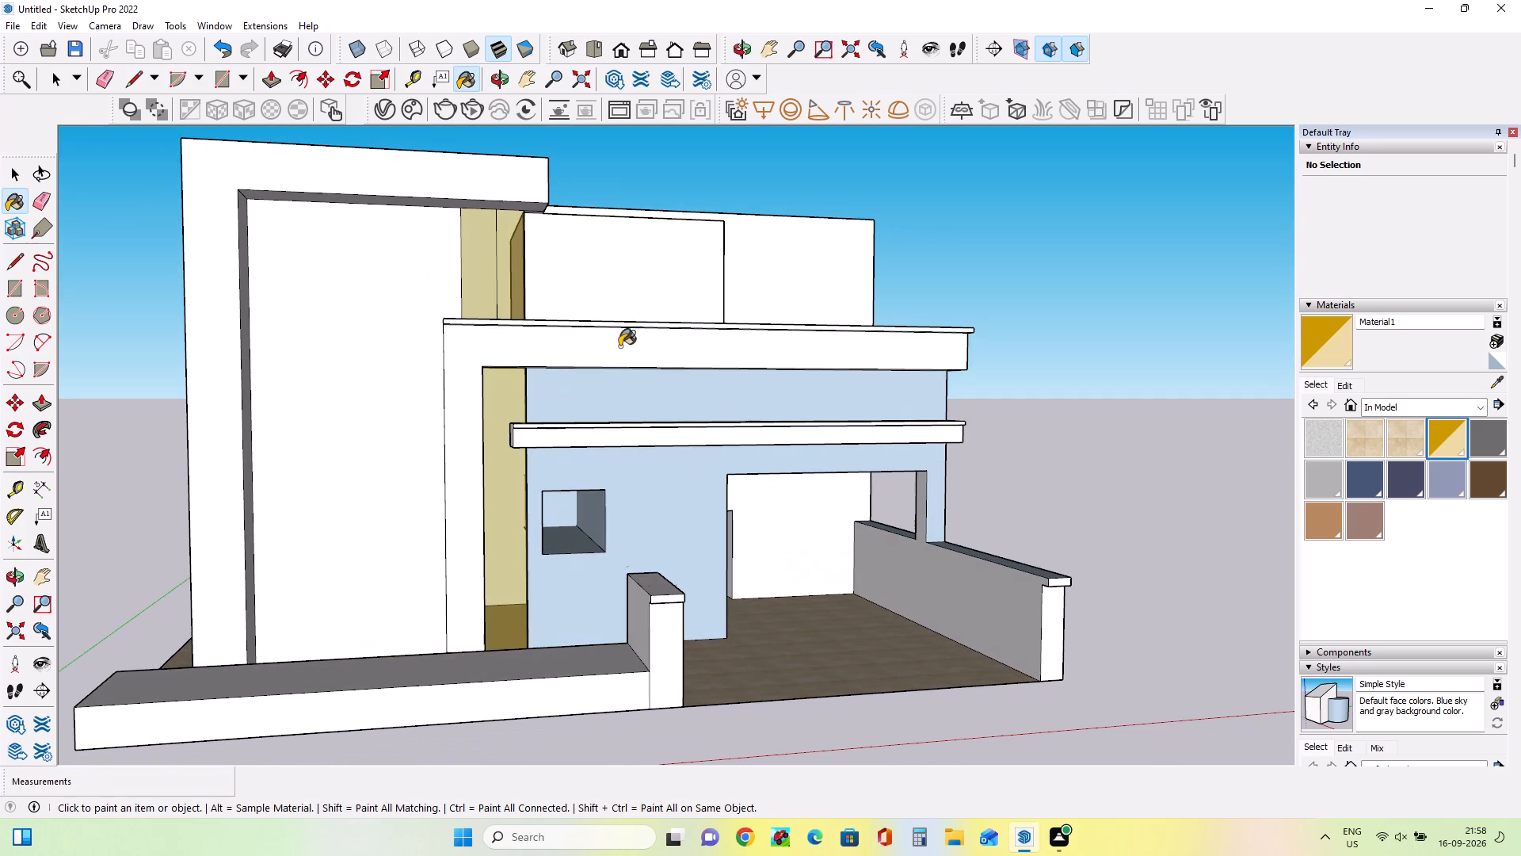
left_click(579, 396)
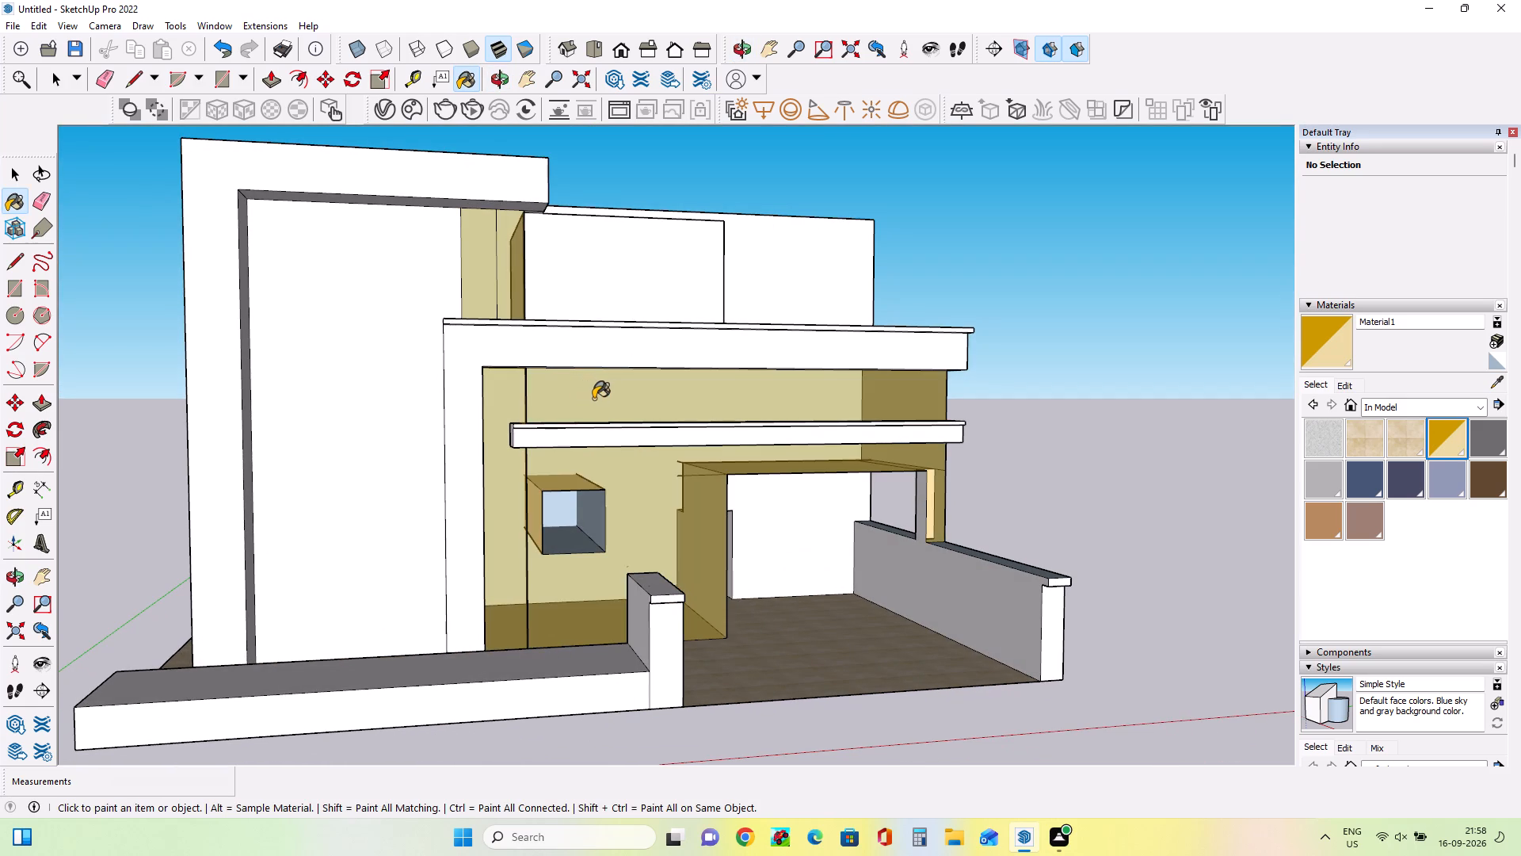
Examine the painted front wall, window recess and entrance opening from several angles.
middle_click_drag(746, 394, 536, 534)
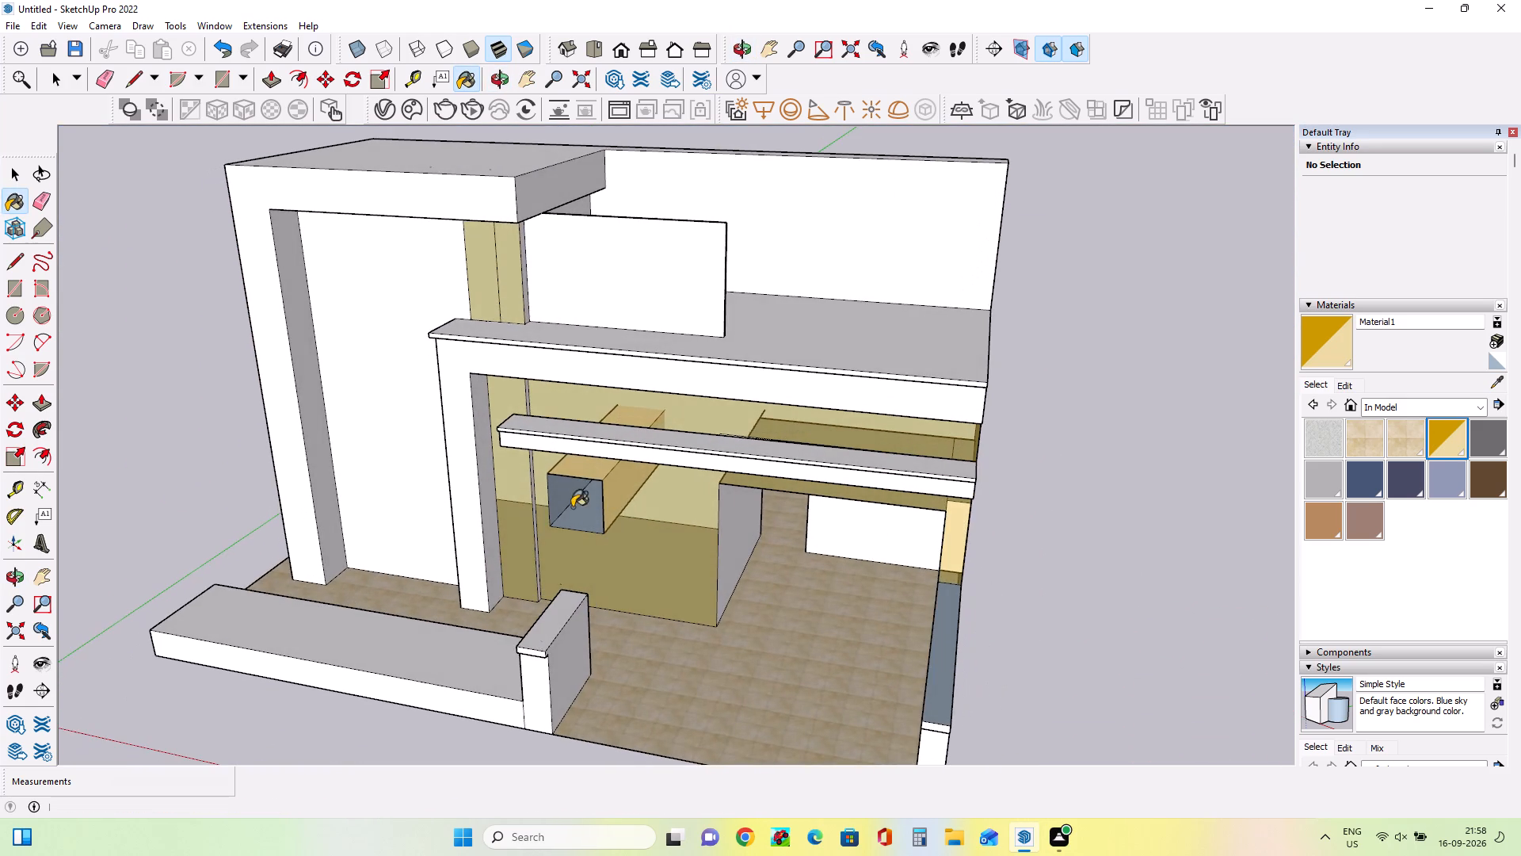
middle_click_drag(582, 485, 776, 401)
middle_click_drag(750, 460, 623, 553)
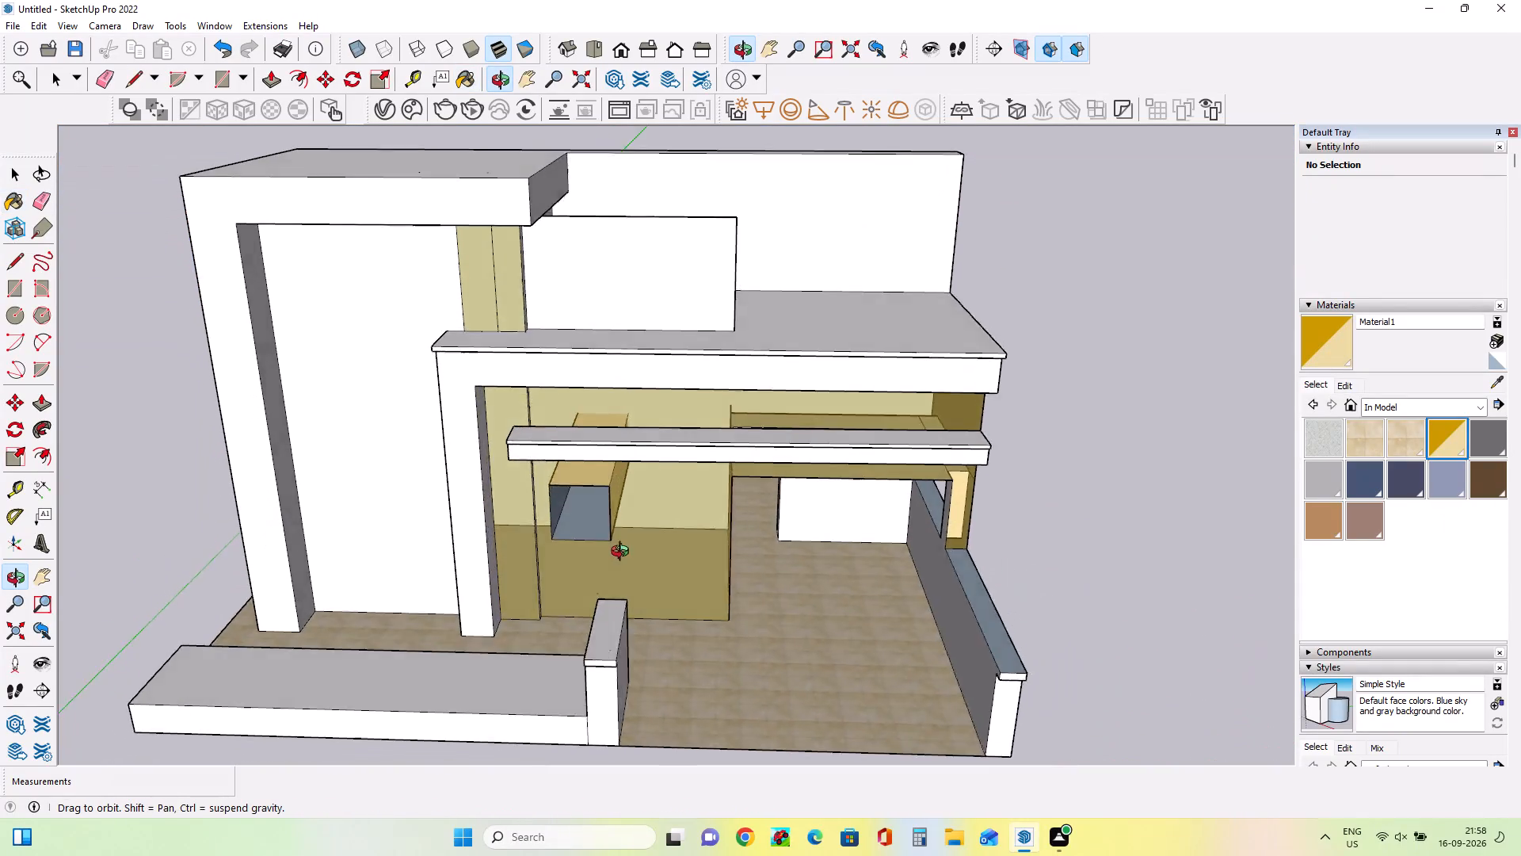
middle_click_drag(623, 553, 543, 578)
middle_click_drag(594, 549, 687, 383)
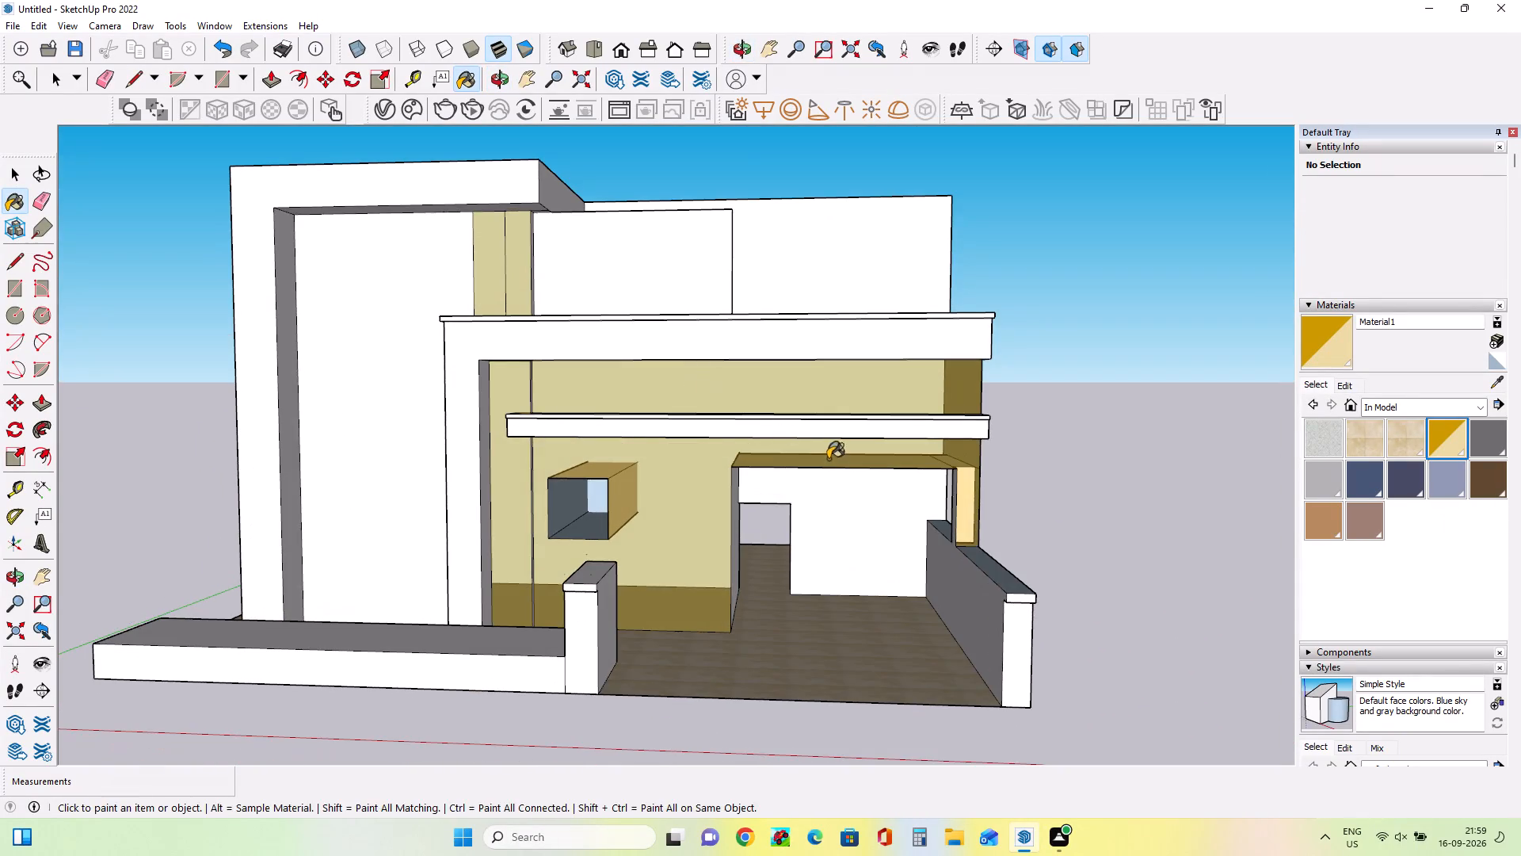
middle_click_drag(822, 462, 544, 488)
middle_click_drag(768, 453, 615, 525)
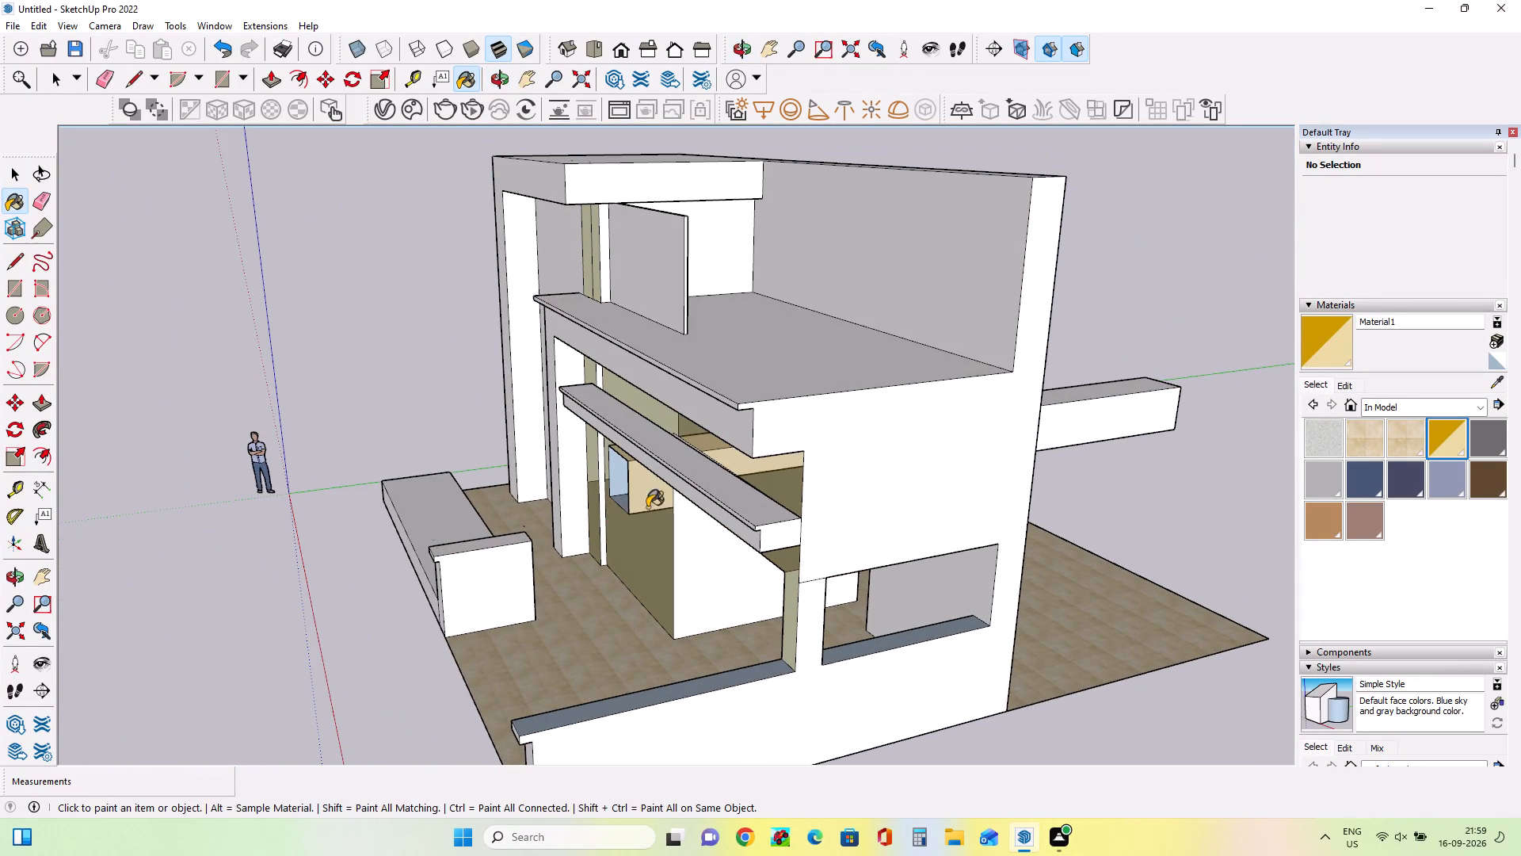
middle_click_drag(773, 474, 373, 514)
middle_click_drag(495, 501, 1132, 418)
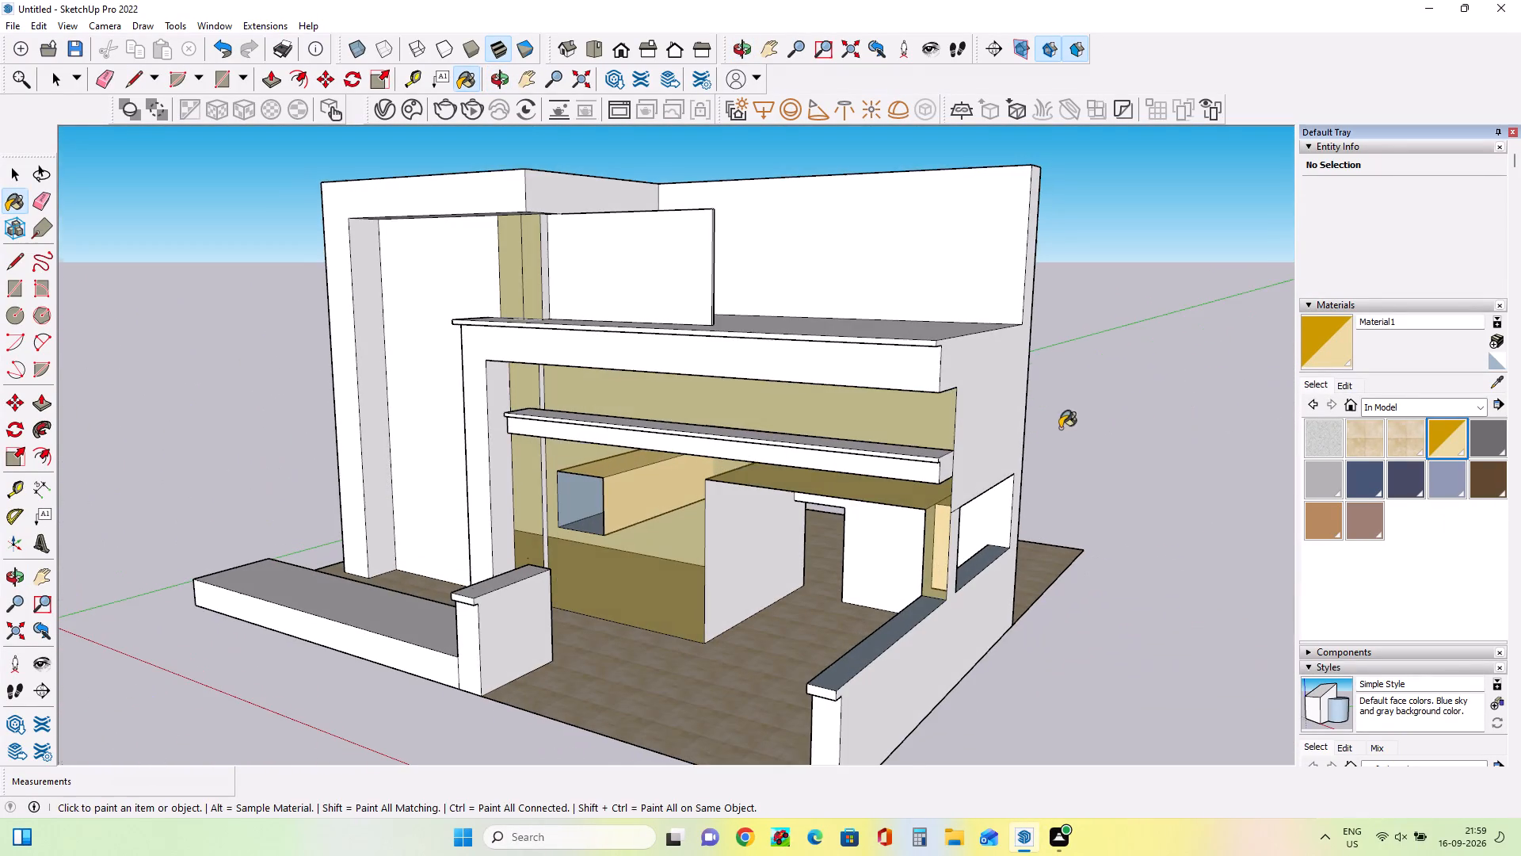
middle_click_drag(665, 472, 971, 427)
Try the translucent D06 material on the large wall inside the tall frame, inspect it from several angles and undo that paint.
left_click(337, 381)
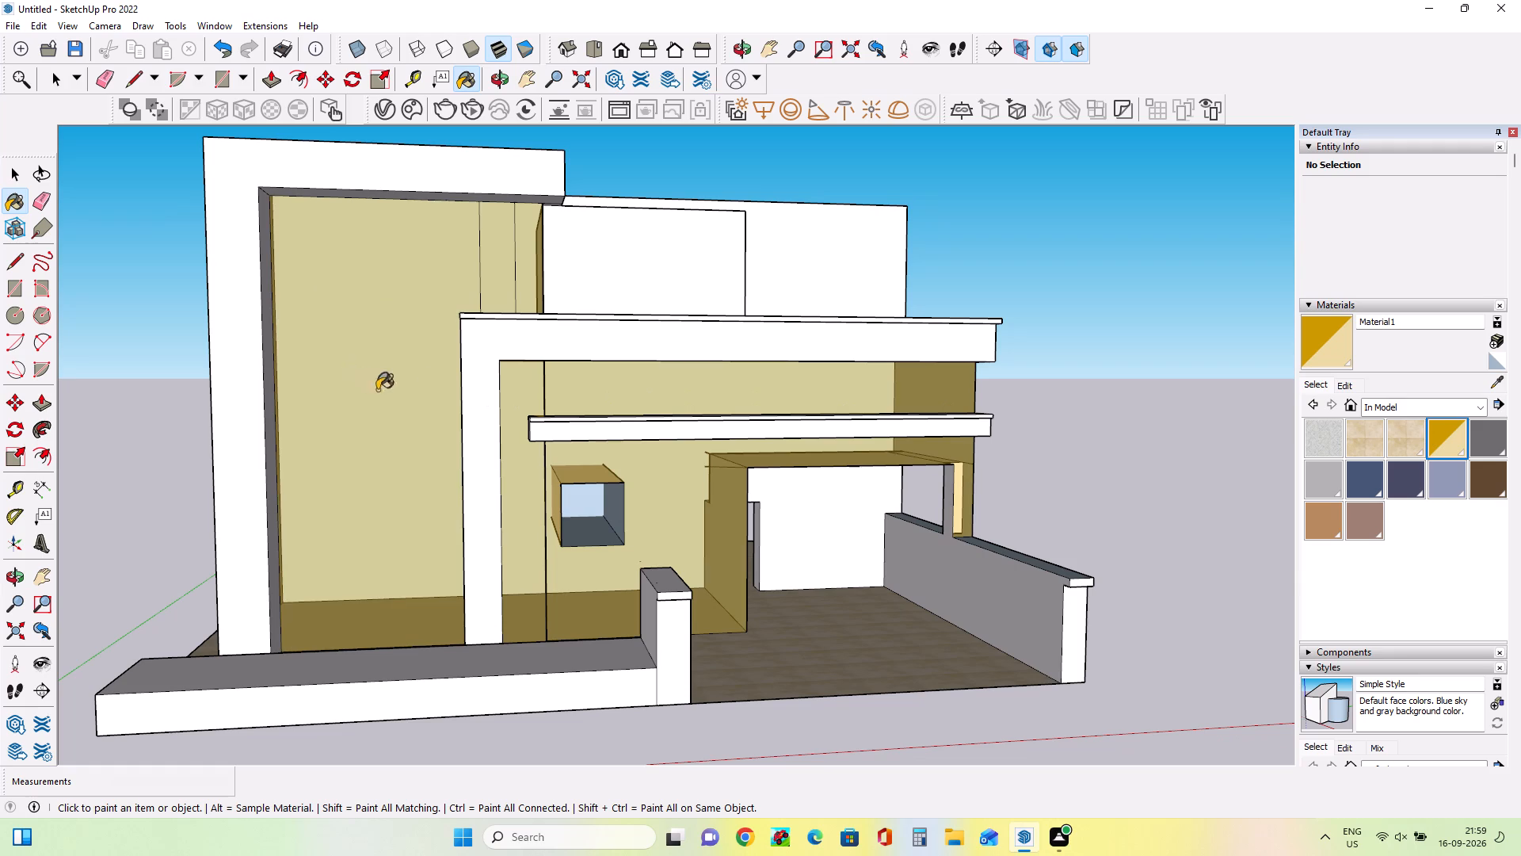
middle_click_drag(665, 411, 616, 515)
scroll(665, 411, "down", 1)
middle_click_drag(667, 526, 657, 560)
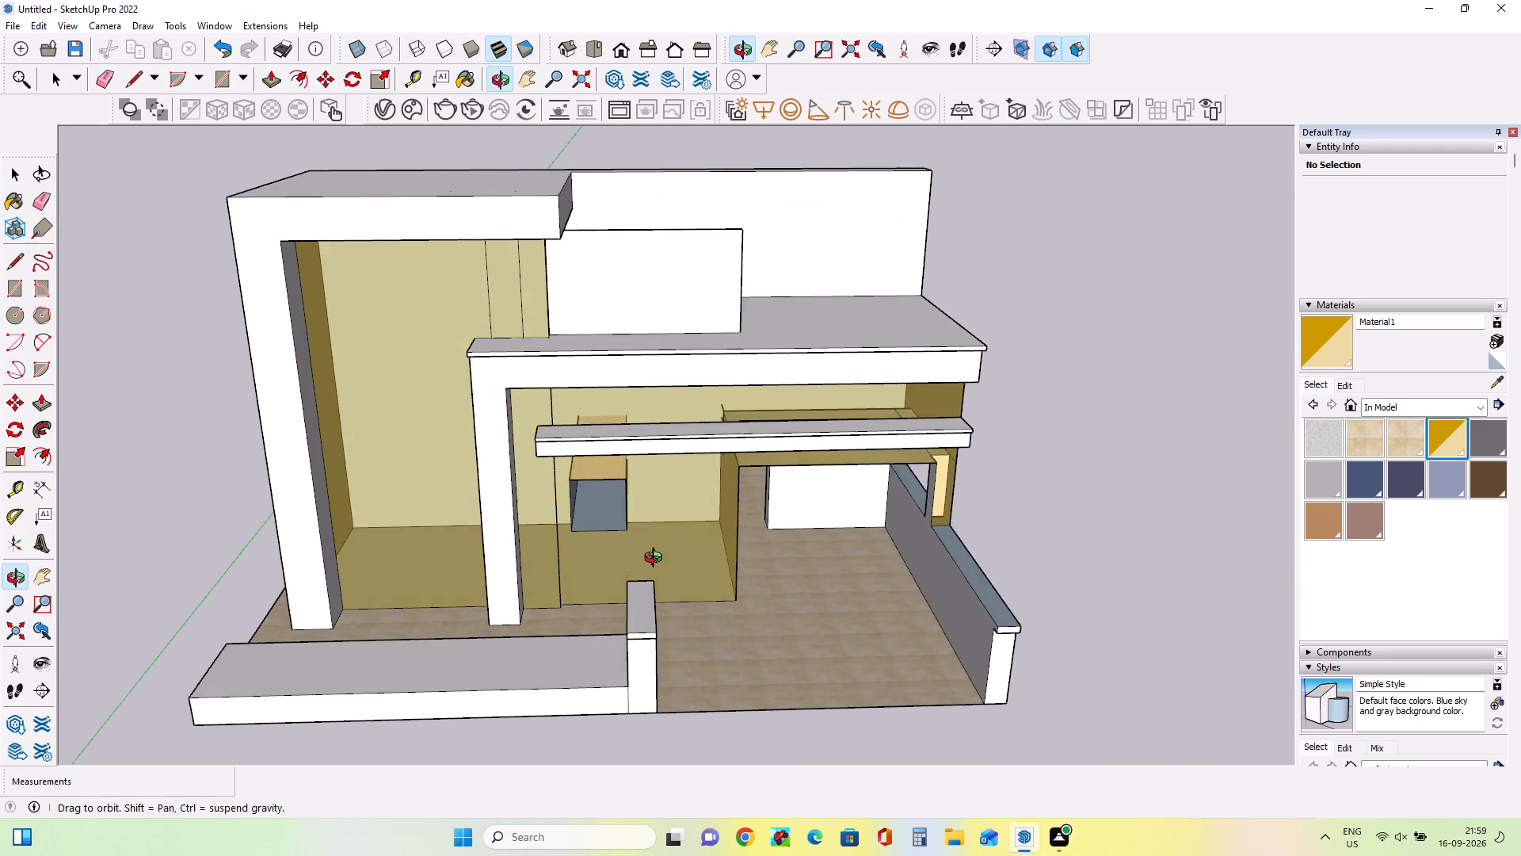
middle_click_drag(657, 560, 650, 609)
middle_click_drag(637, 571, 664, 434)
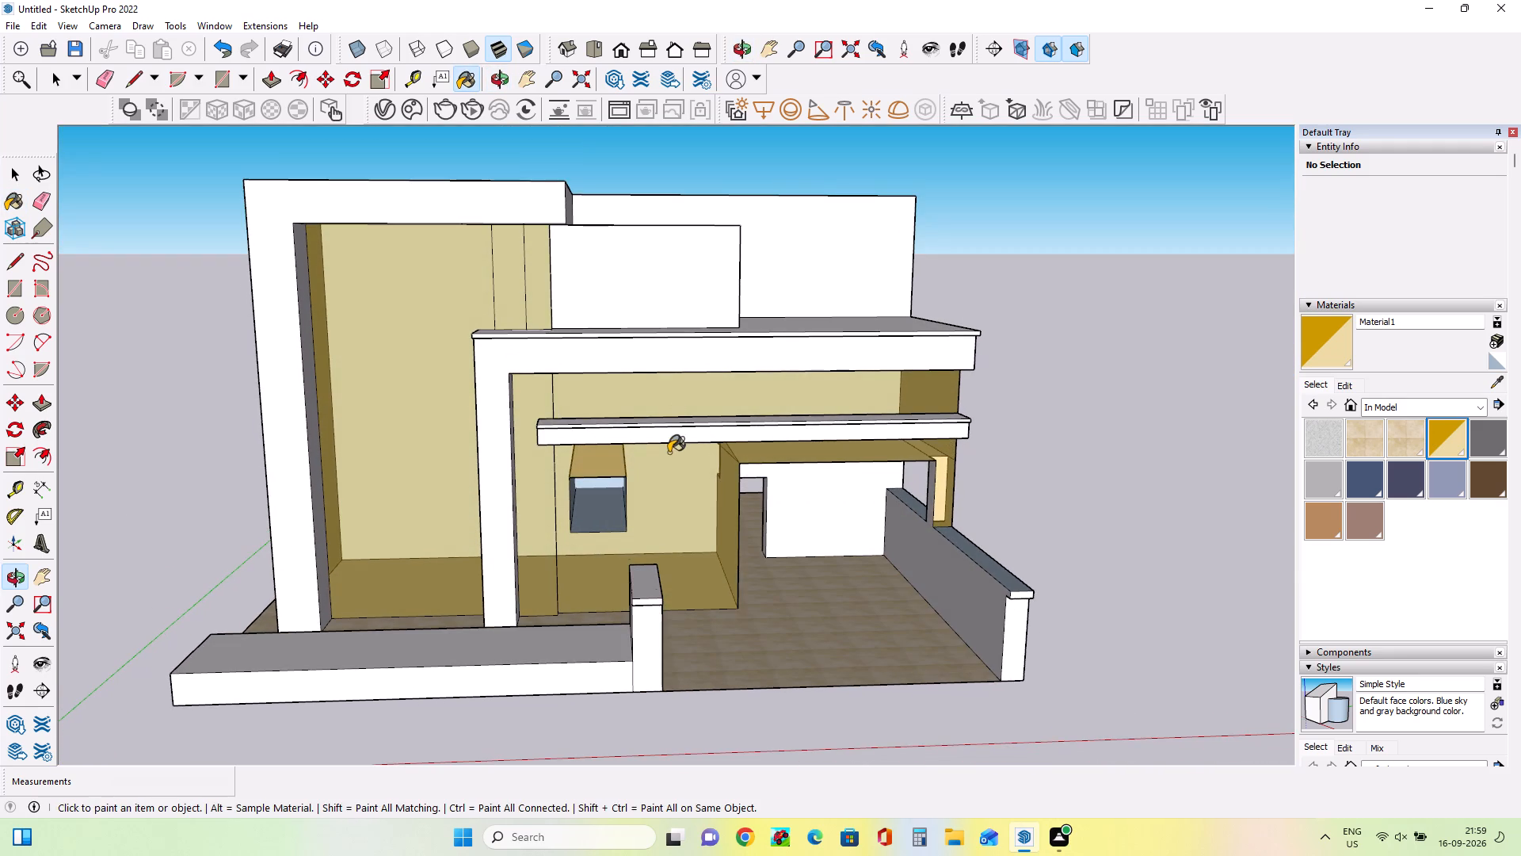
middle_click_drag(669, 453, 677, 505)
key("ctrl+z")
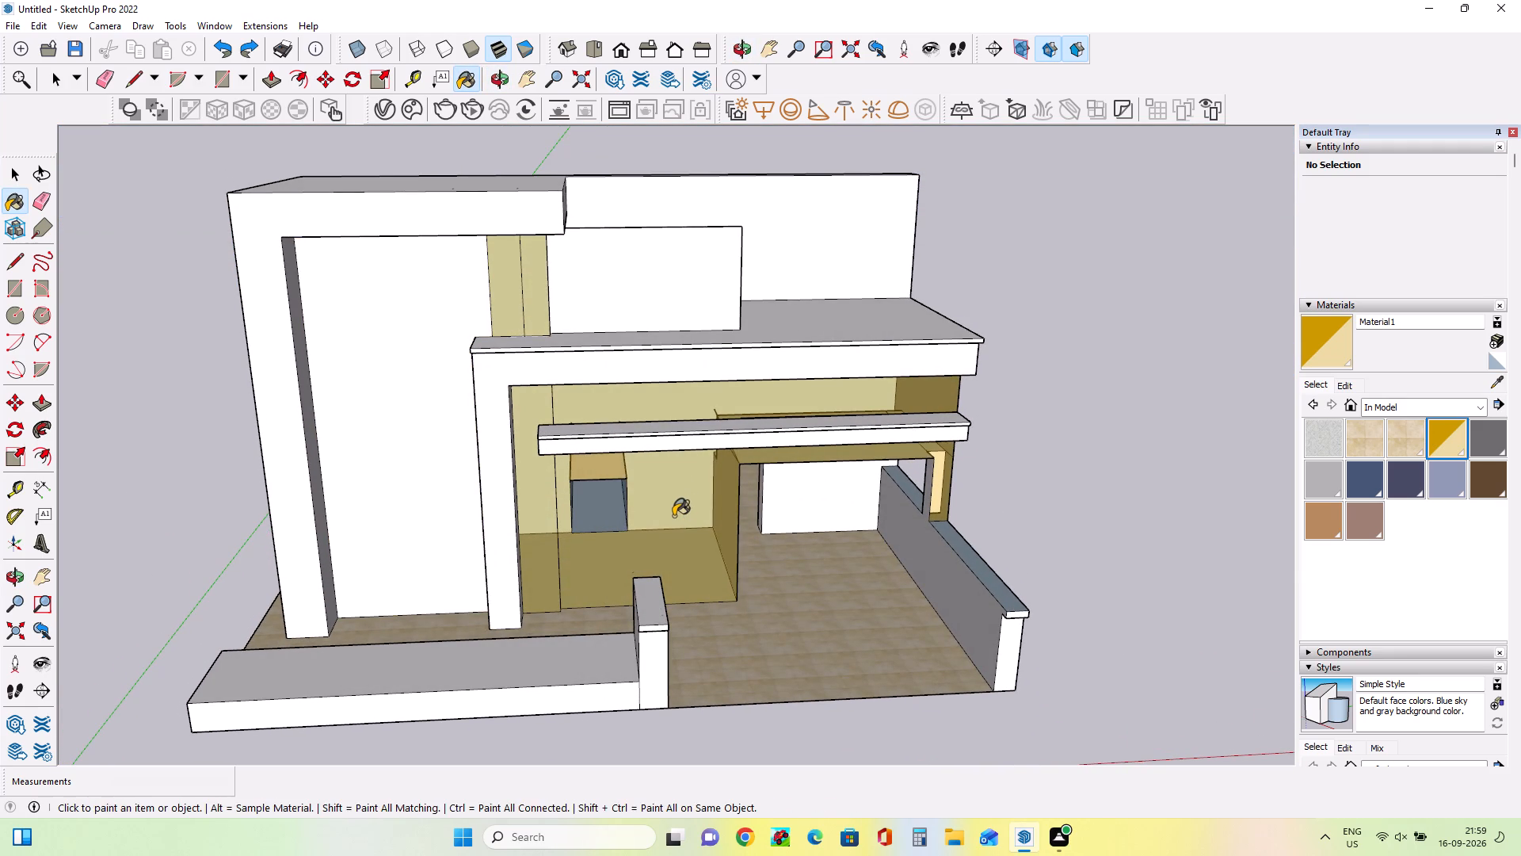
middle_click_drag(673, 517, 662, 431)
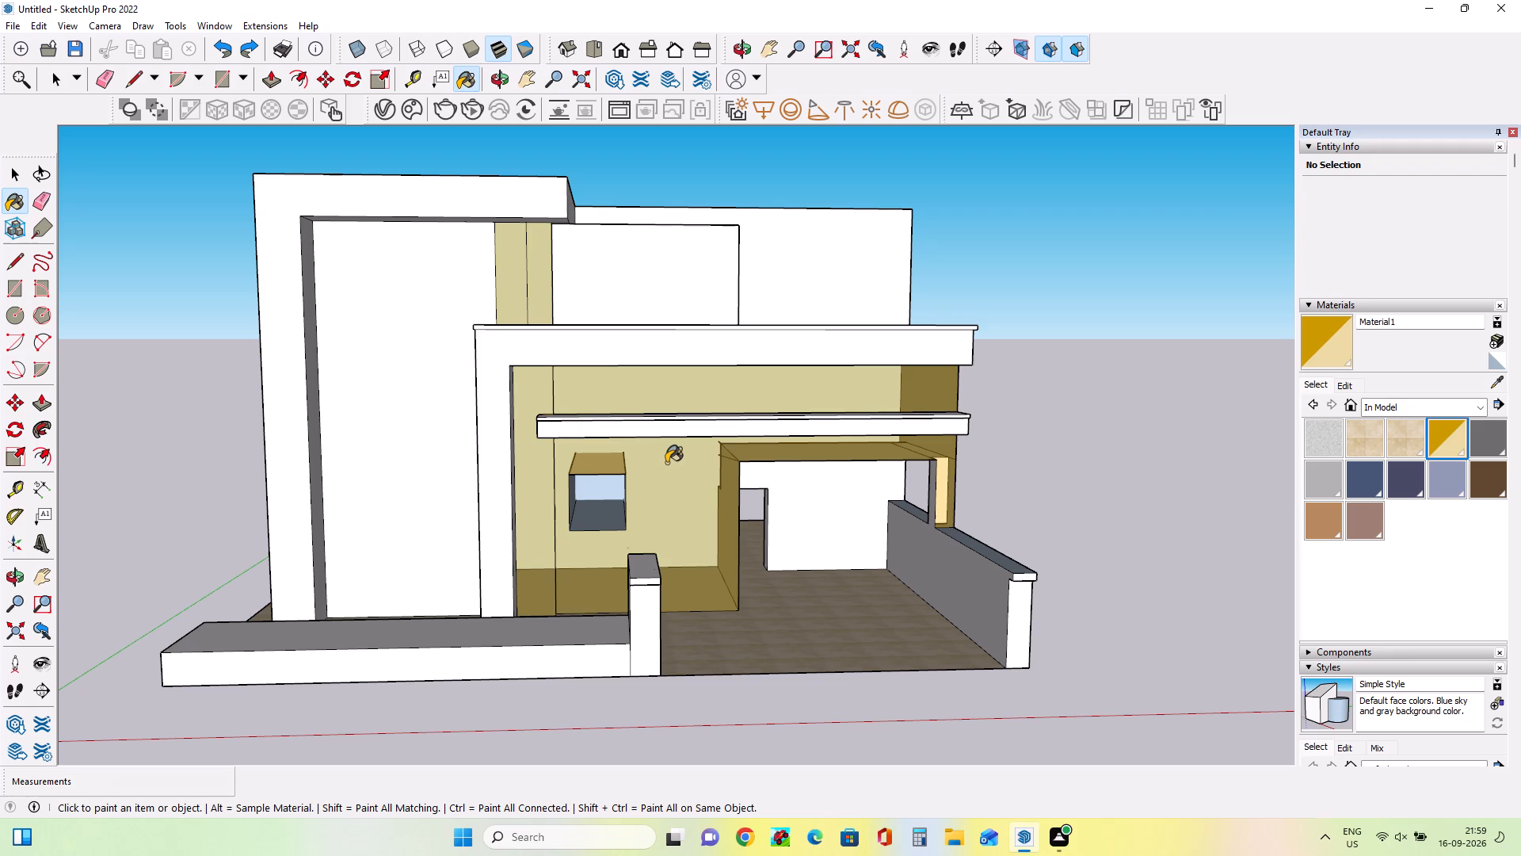
Paint the front wall around the window and entrance opening, including its band above the lower canopy, with white Color M00.
left_click(1393, 401)
left_click(1410, 499)
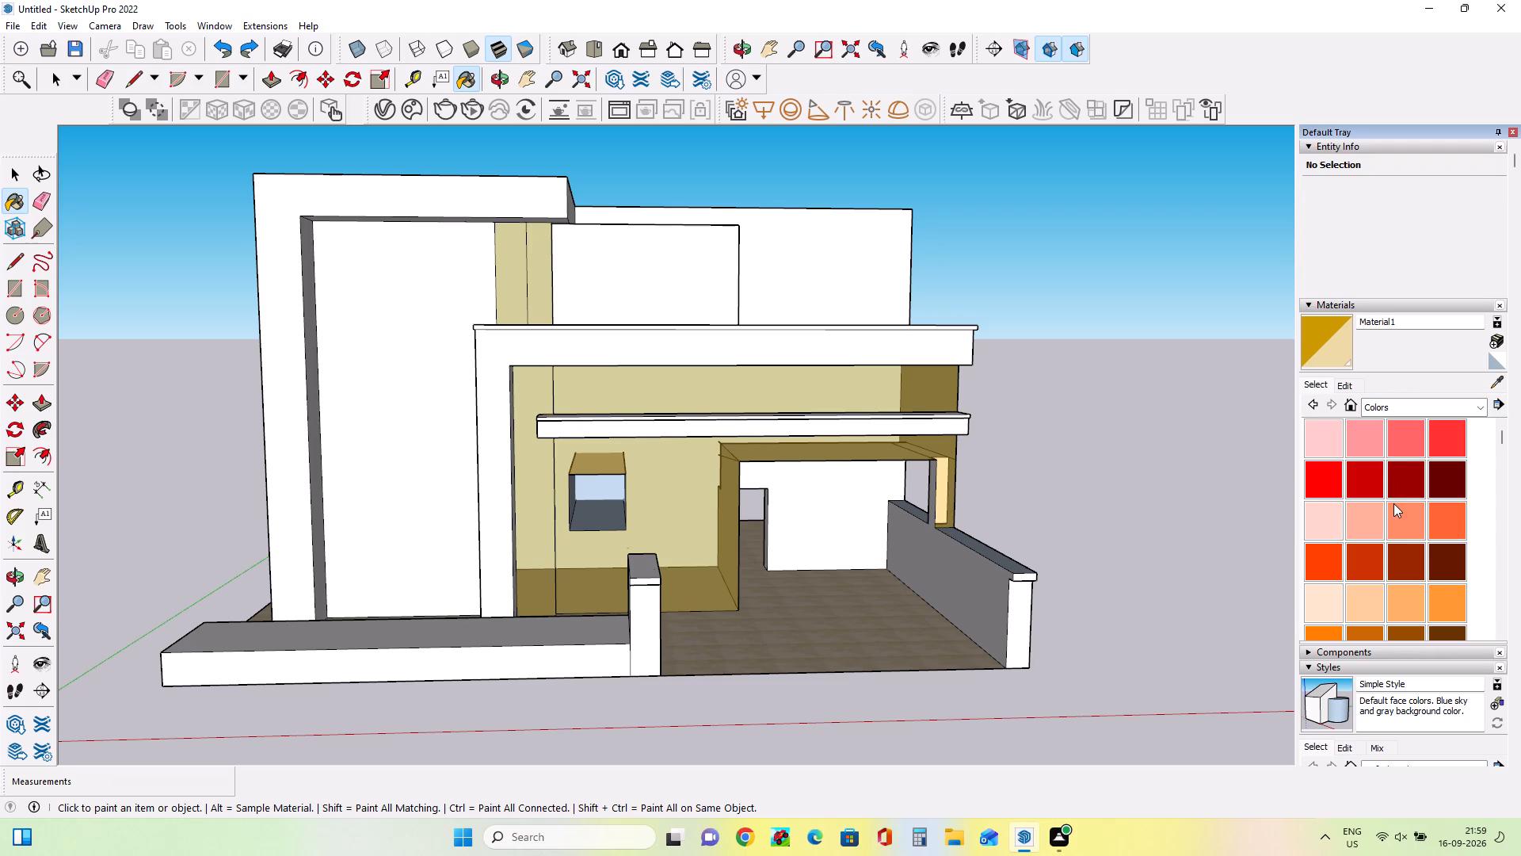
scroll(1393, 503, "up", 4)
scroll(1393, 503, "down", 11)
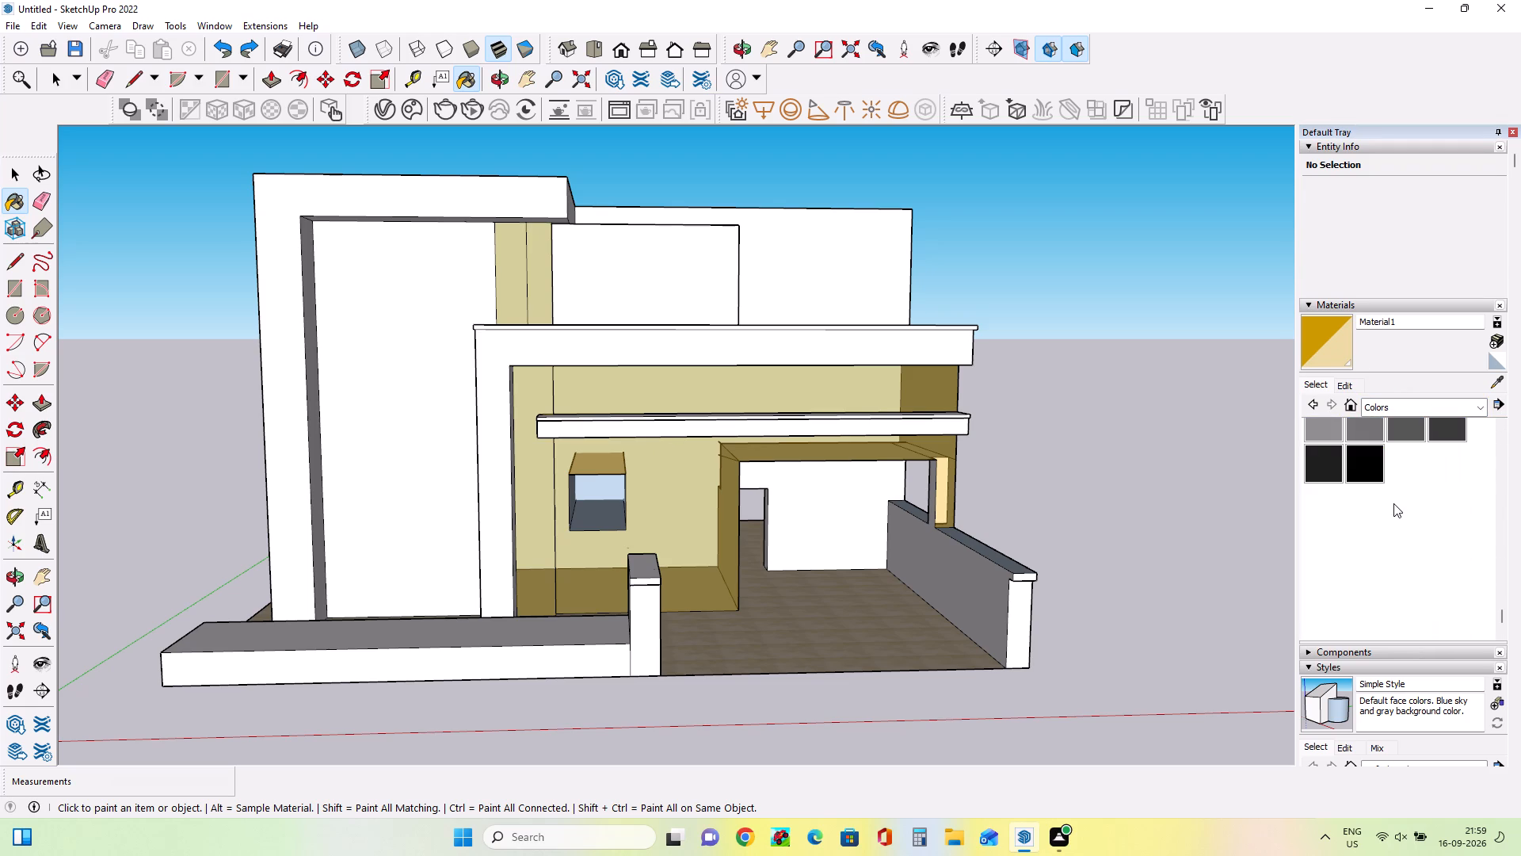
scroll(1393, 503, "up", 2)
left_click(1327, 572)
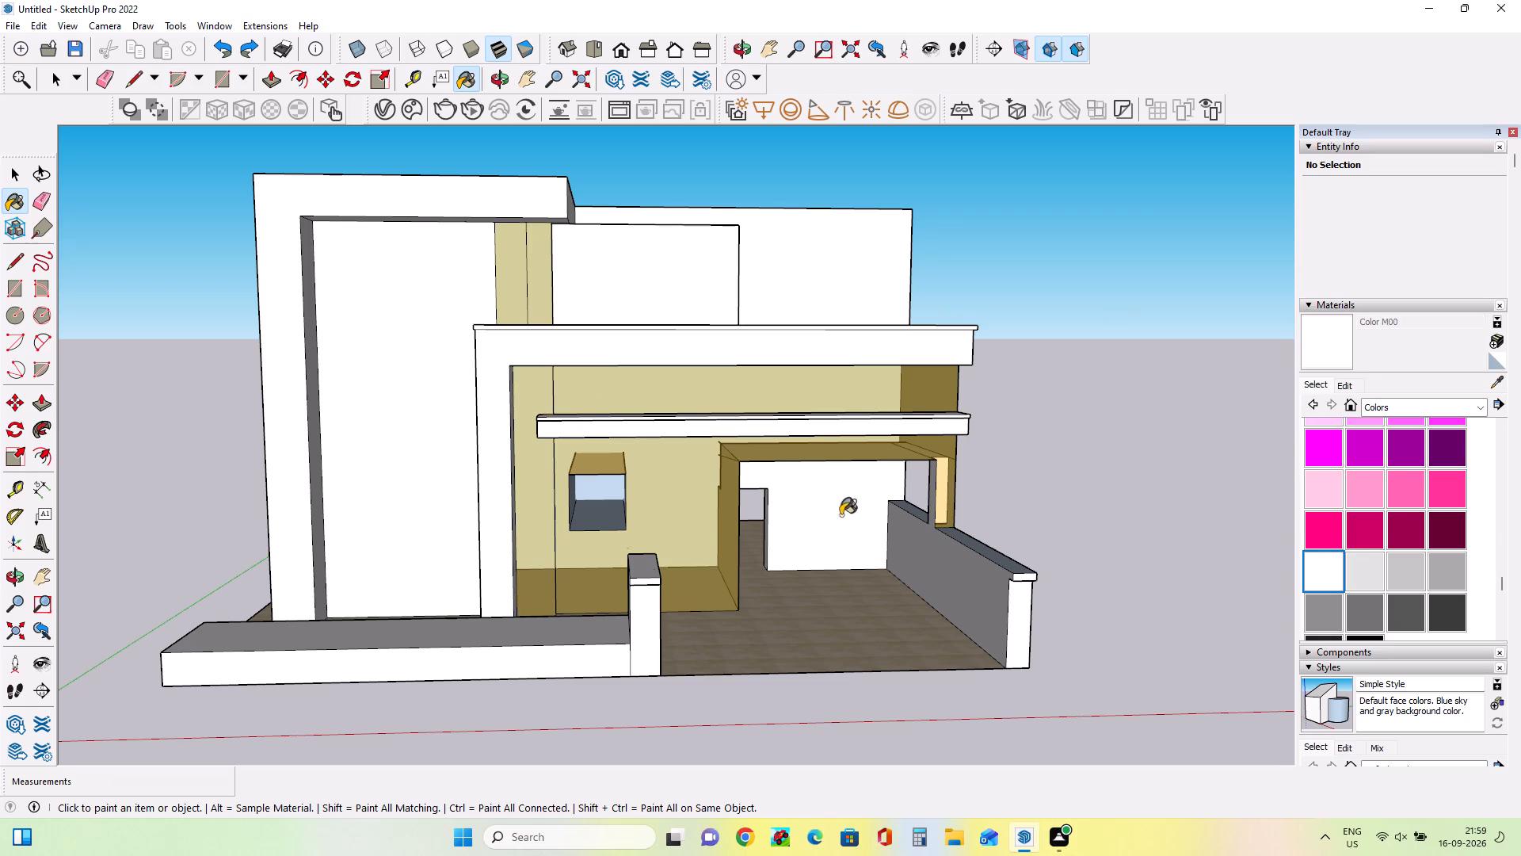
left_click(658, 472)
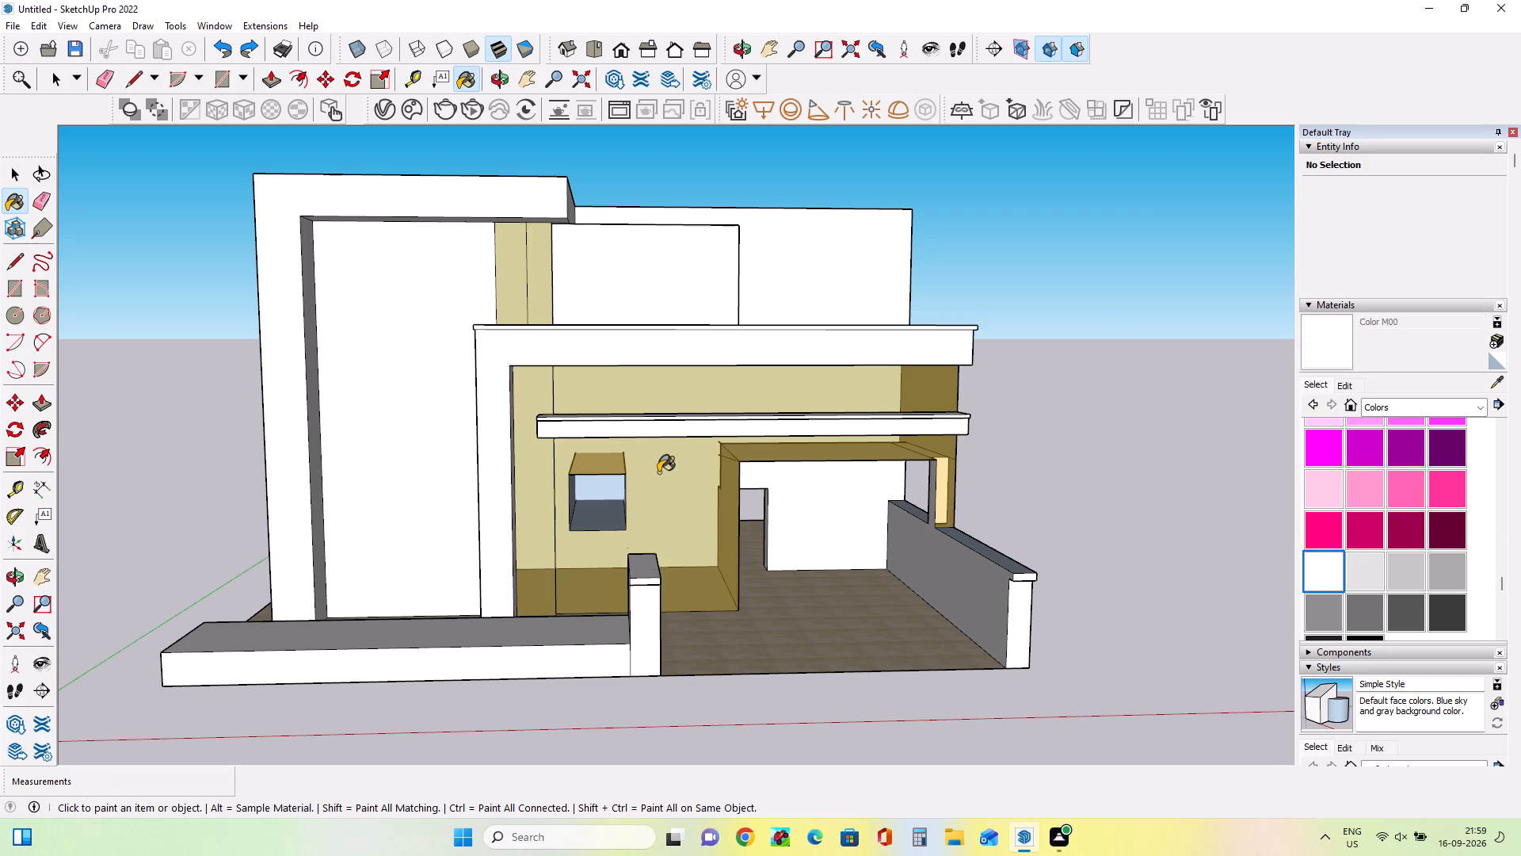
left_click(668, 477)
Create a new translucent material from Color E06 with its opacity set to 33.
middle_click_drag(703, 519, 718, 463)
scroll(718, 463, "up", 1)
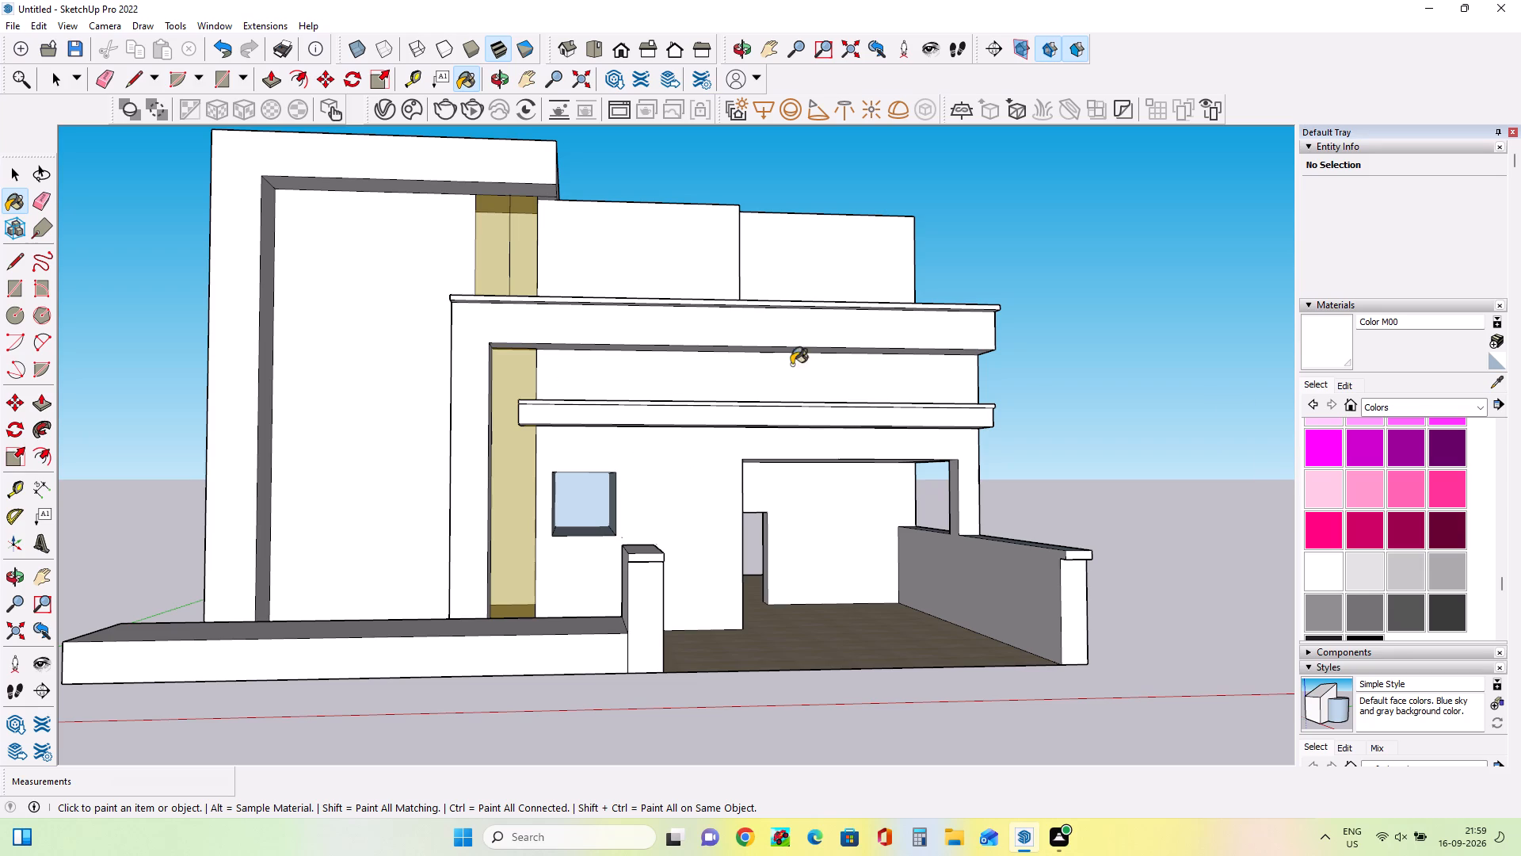
scroll(1371, 509, "up", 5)
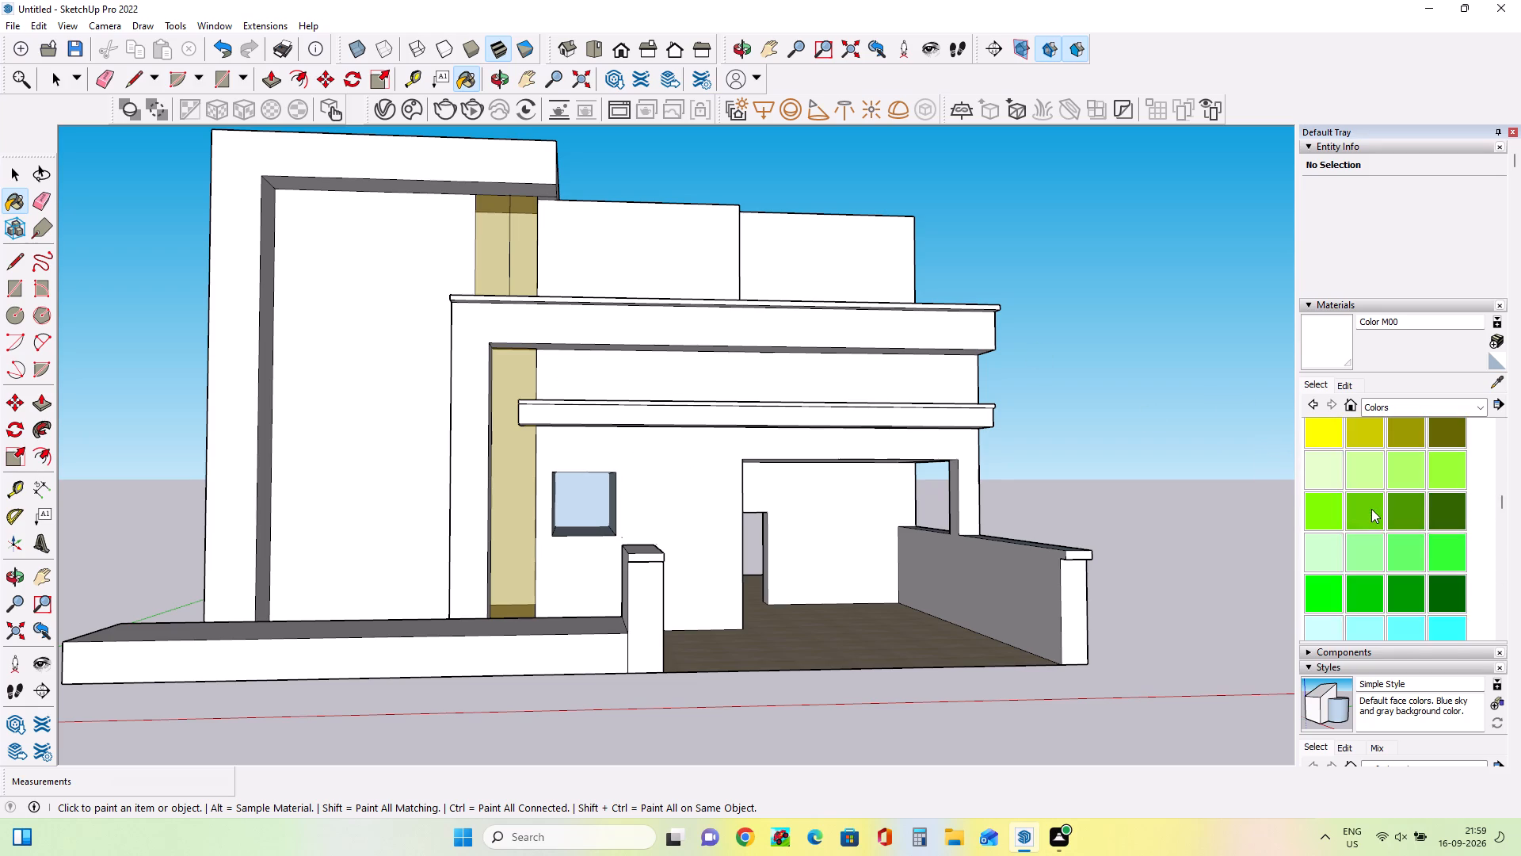
scroll(1371, 509, "up", 2)
scroll(1328, 572, "down", 1)
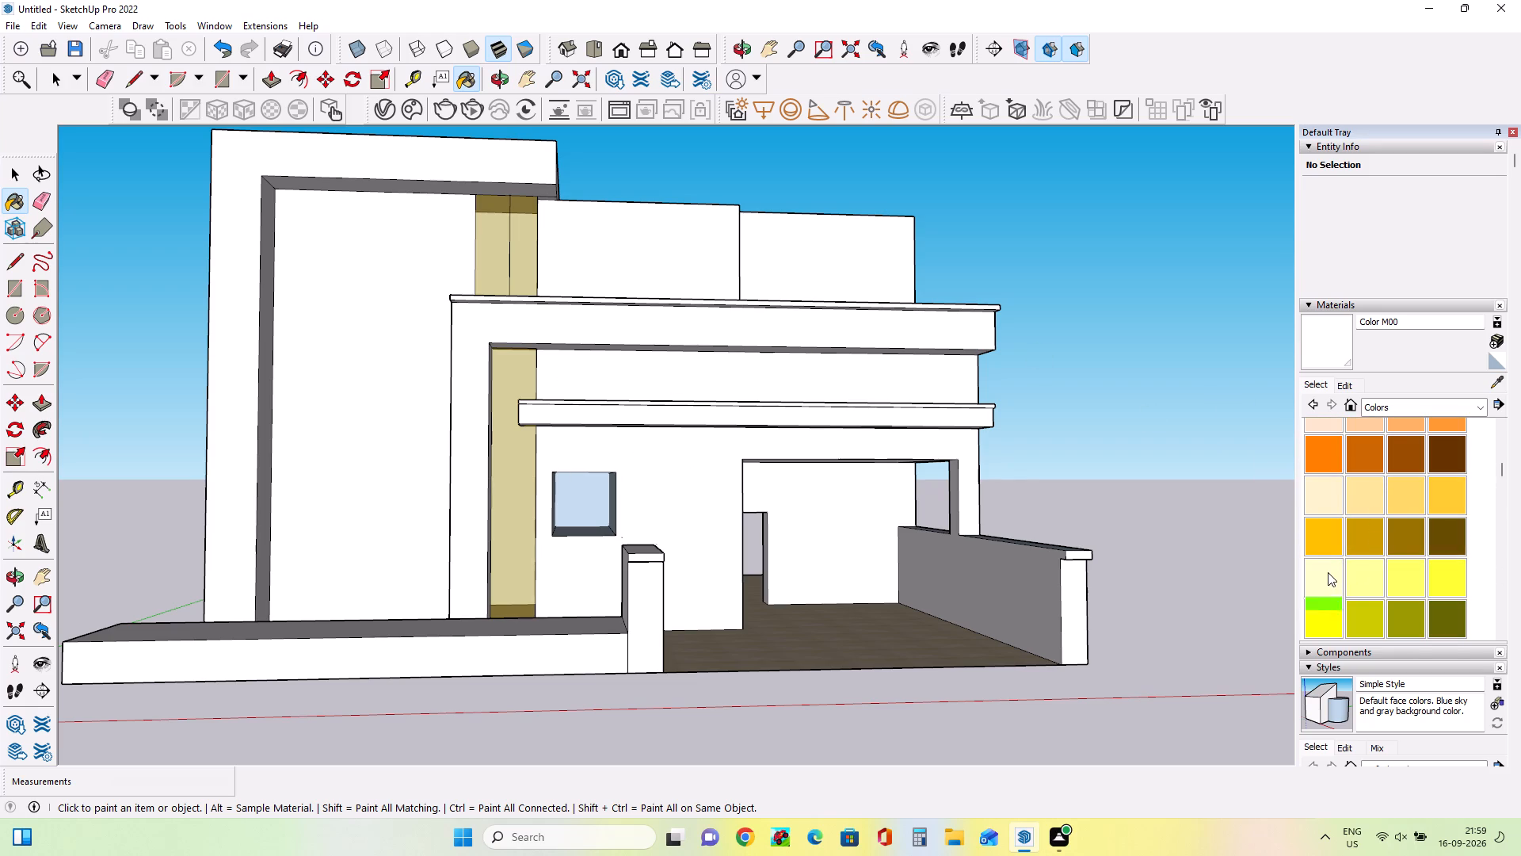
scroll(1328, 572, "down", 1)
scroll(1350, 531, "up", 1)
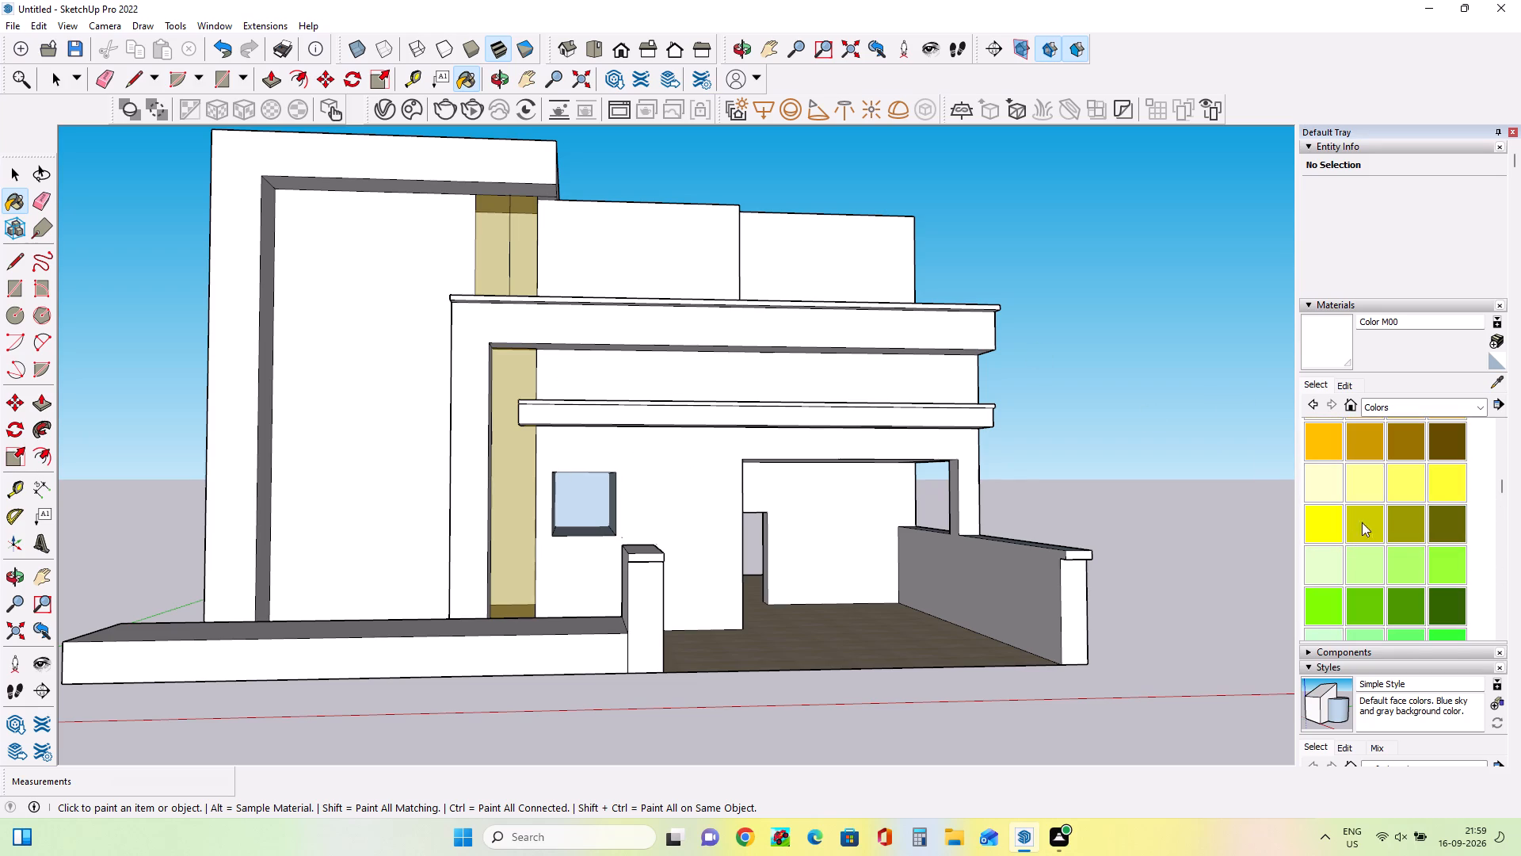
left_click(1372, 530)
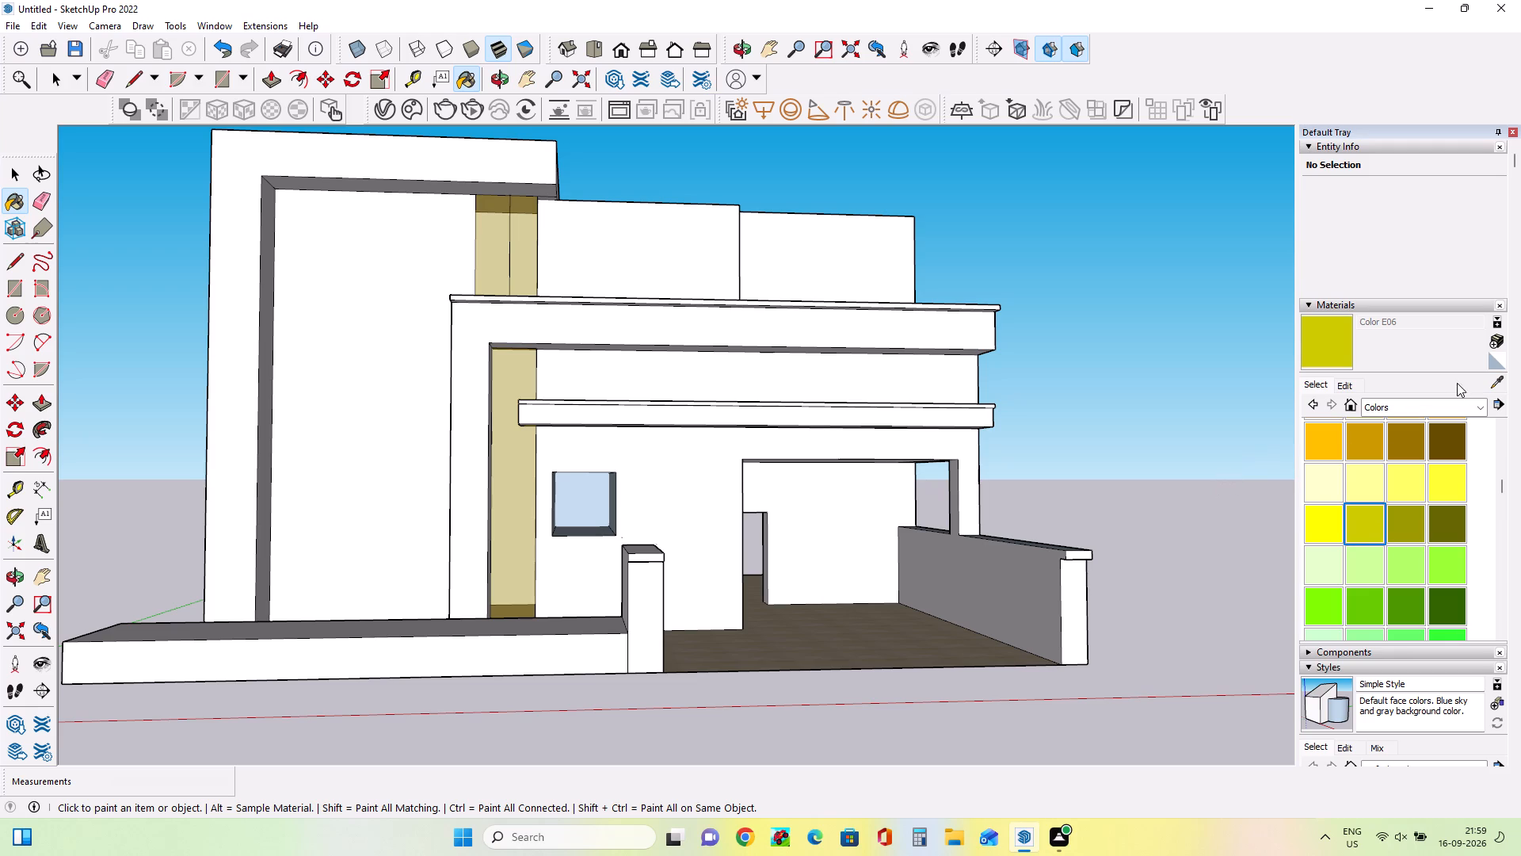
left_click(1500, 345)
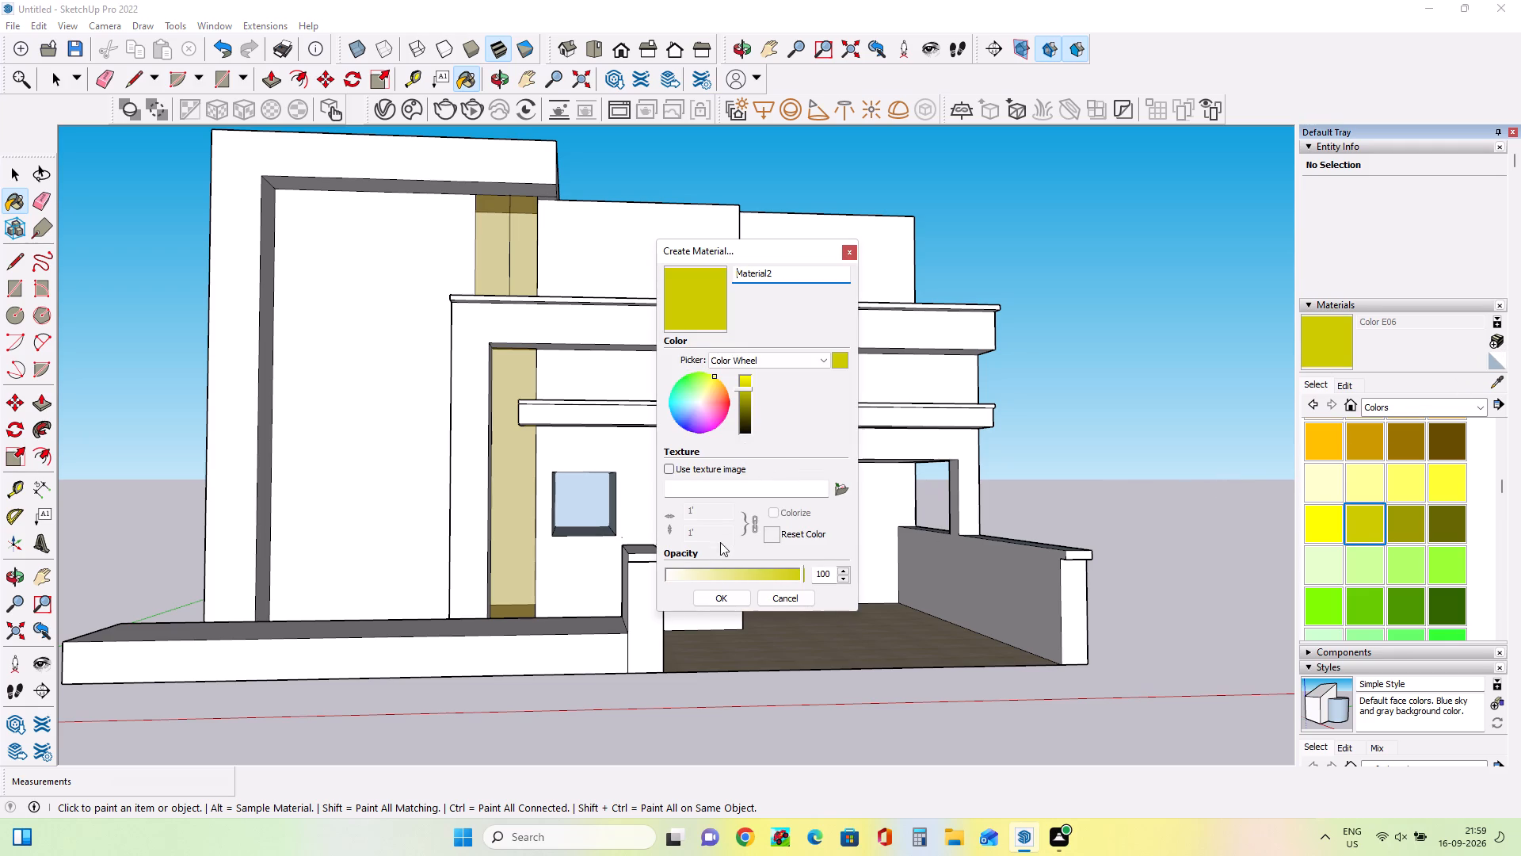
left_click(713, 574)
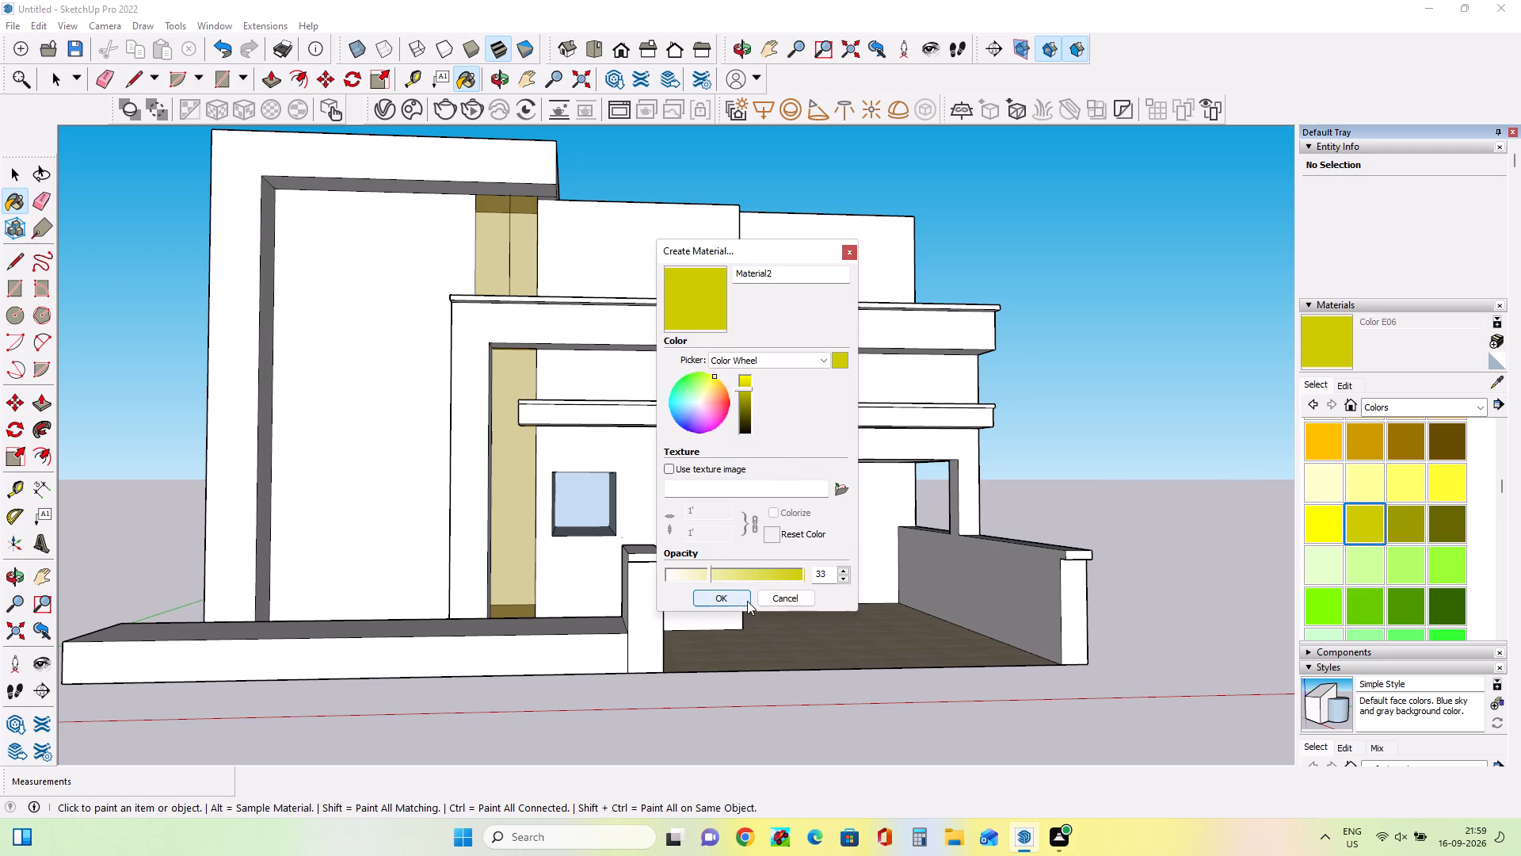
left_click(747, 601)
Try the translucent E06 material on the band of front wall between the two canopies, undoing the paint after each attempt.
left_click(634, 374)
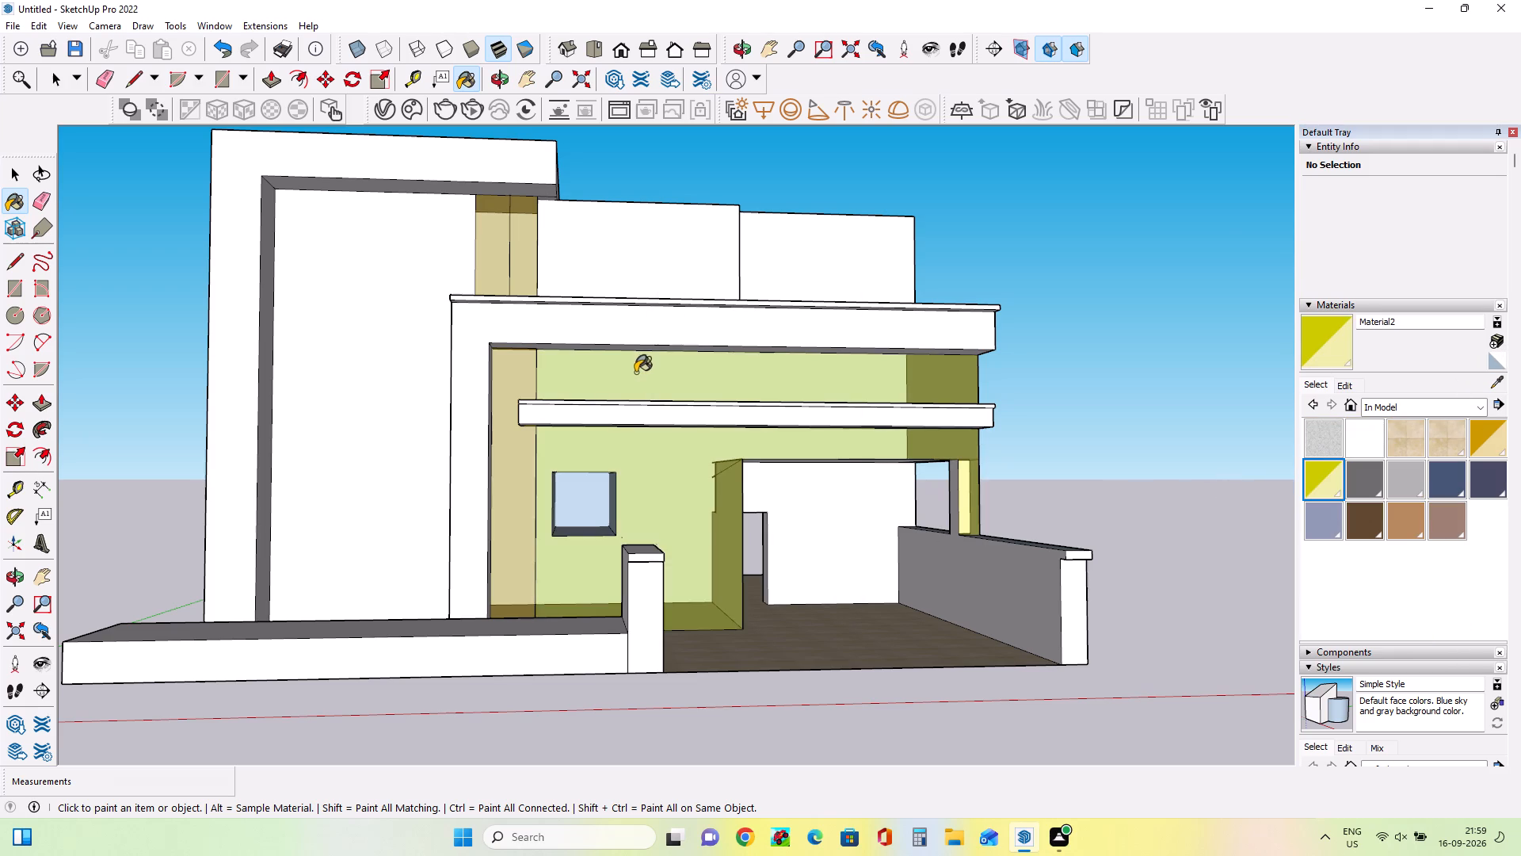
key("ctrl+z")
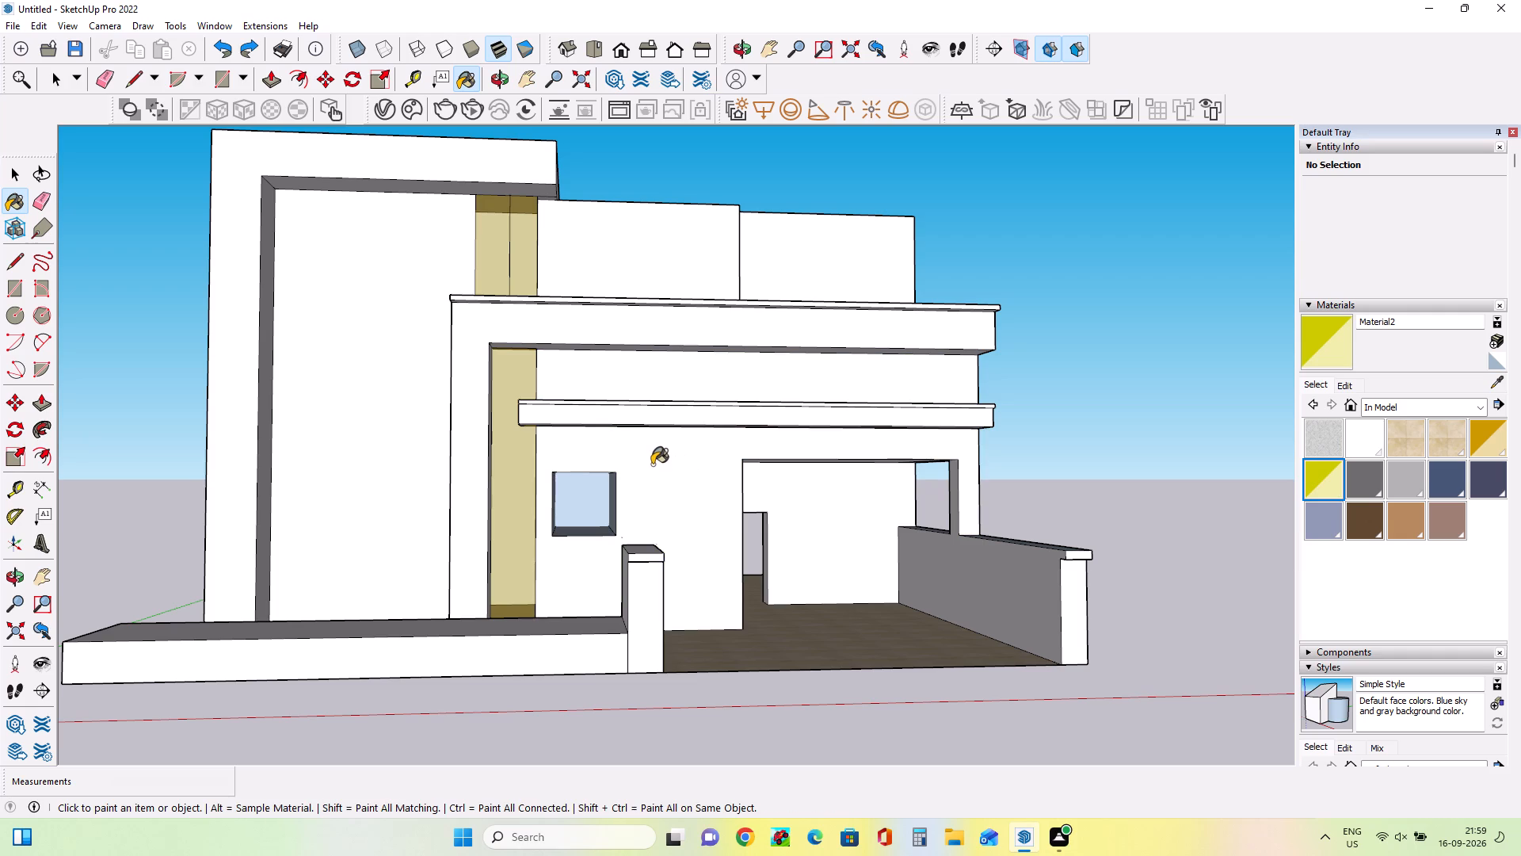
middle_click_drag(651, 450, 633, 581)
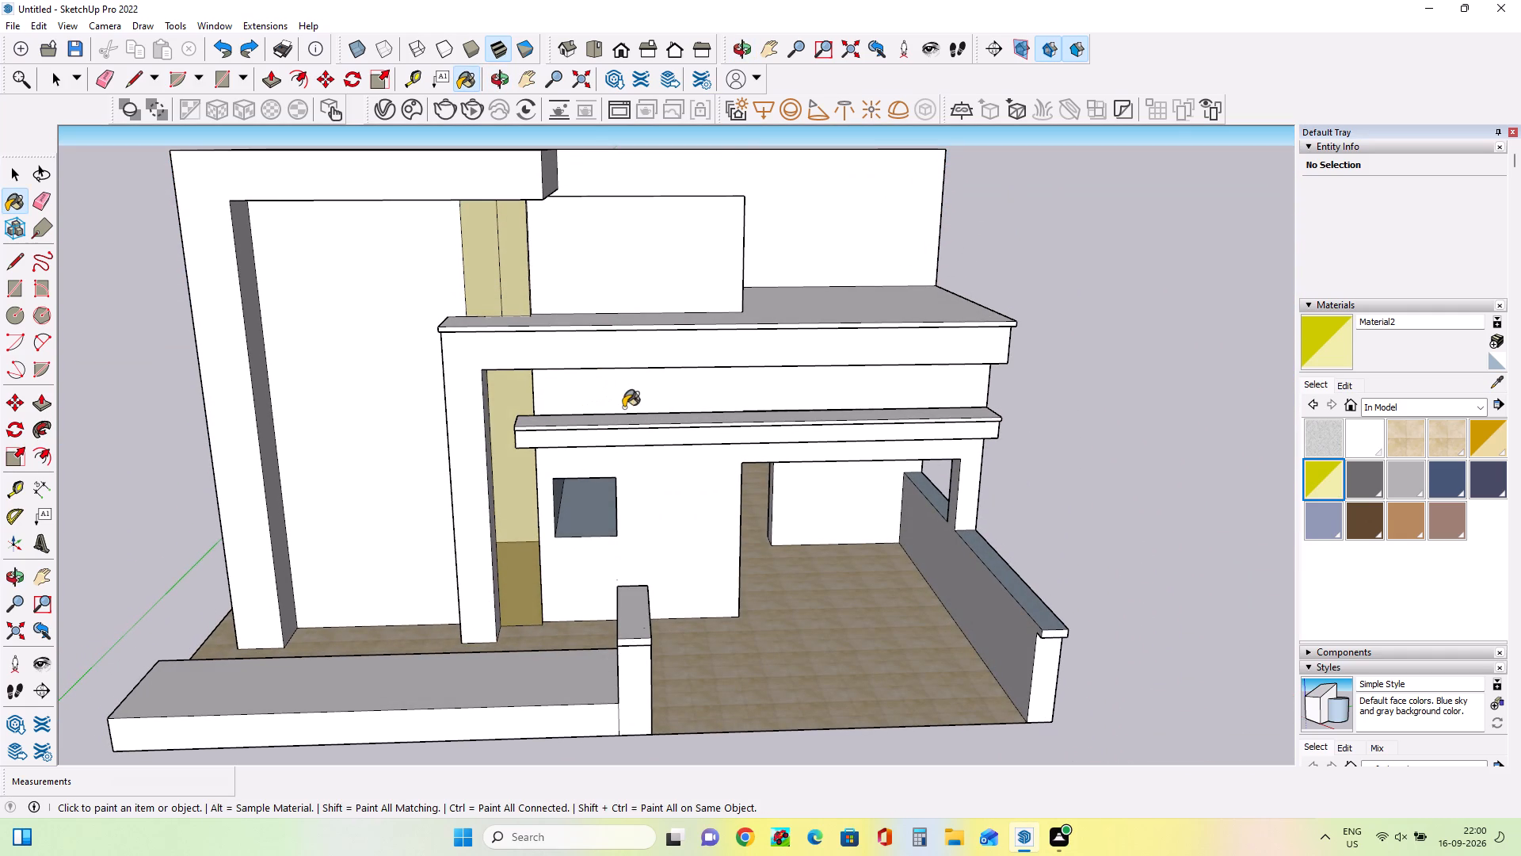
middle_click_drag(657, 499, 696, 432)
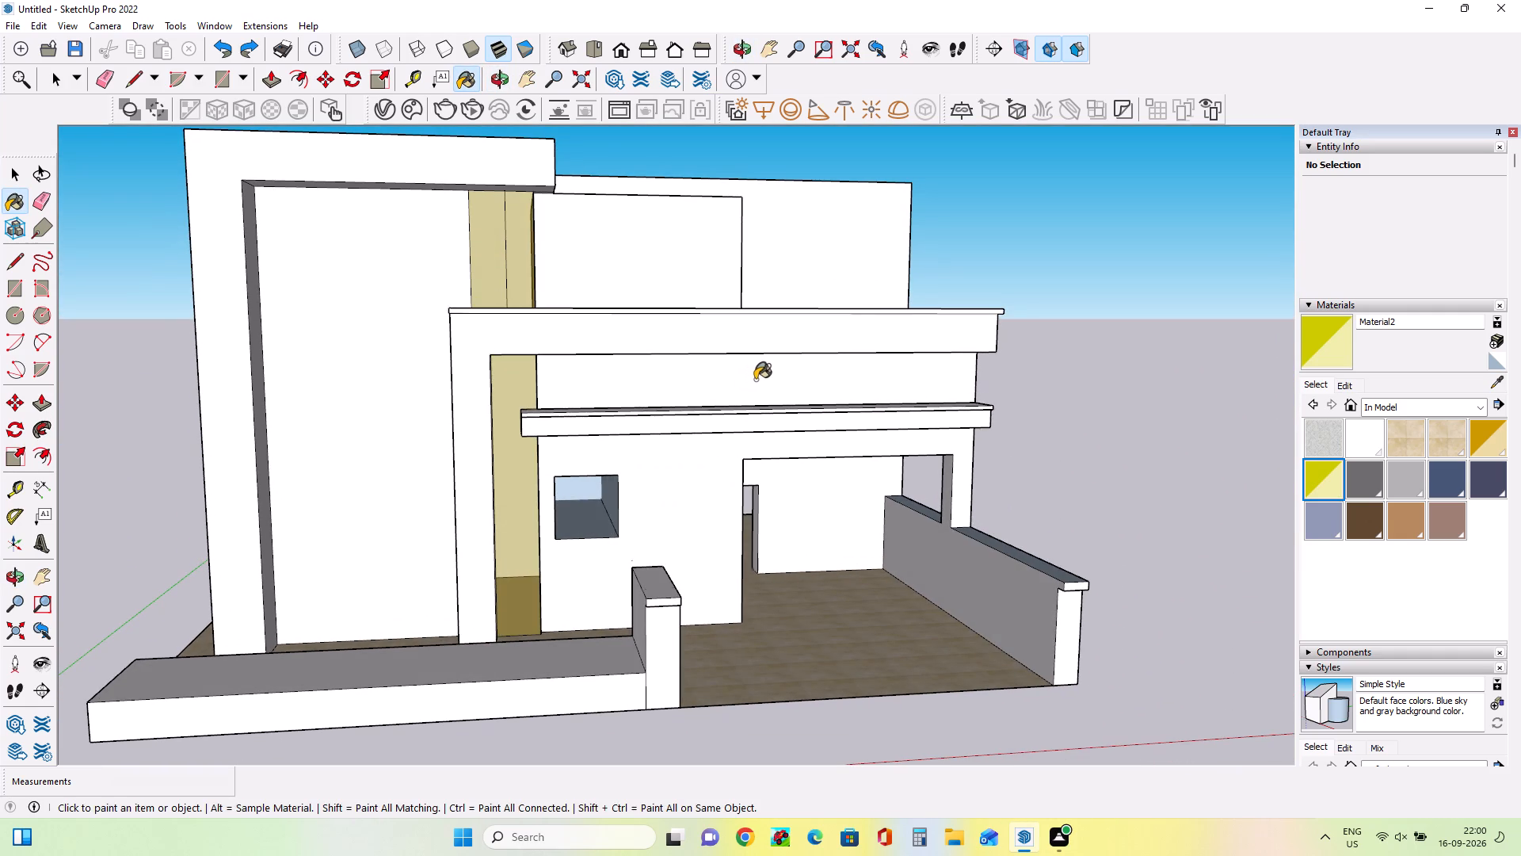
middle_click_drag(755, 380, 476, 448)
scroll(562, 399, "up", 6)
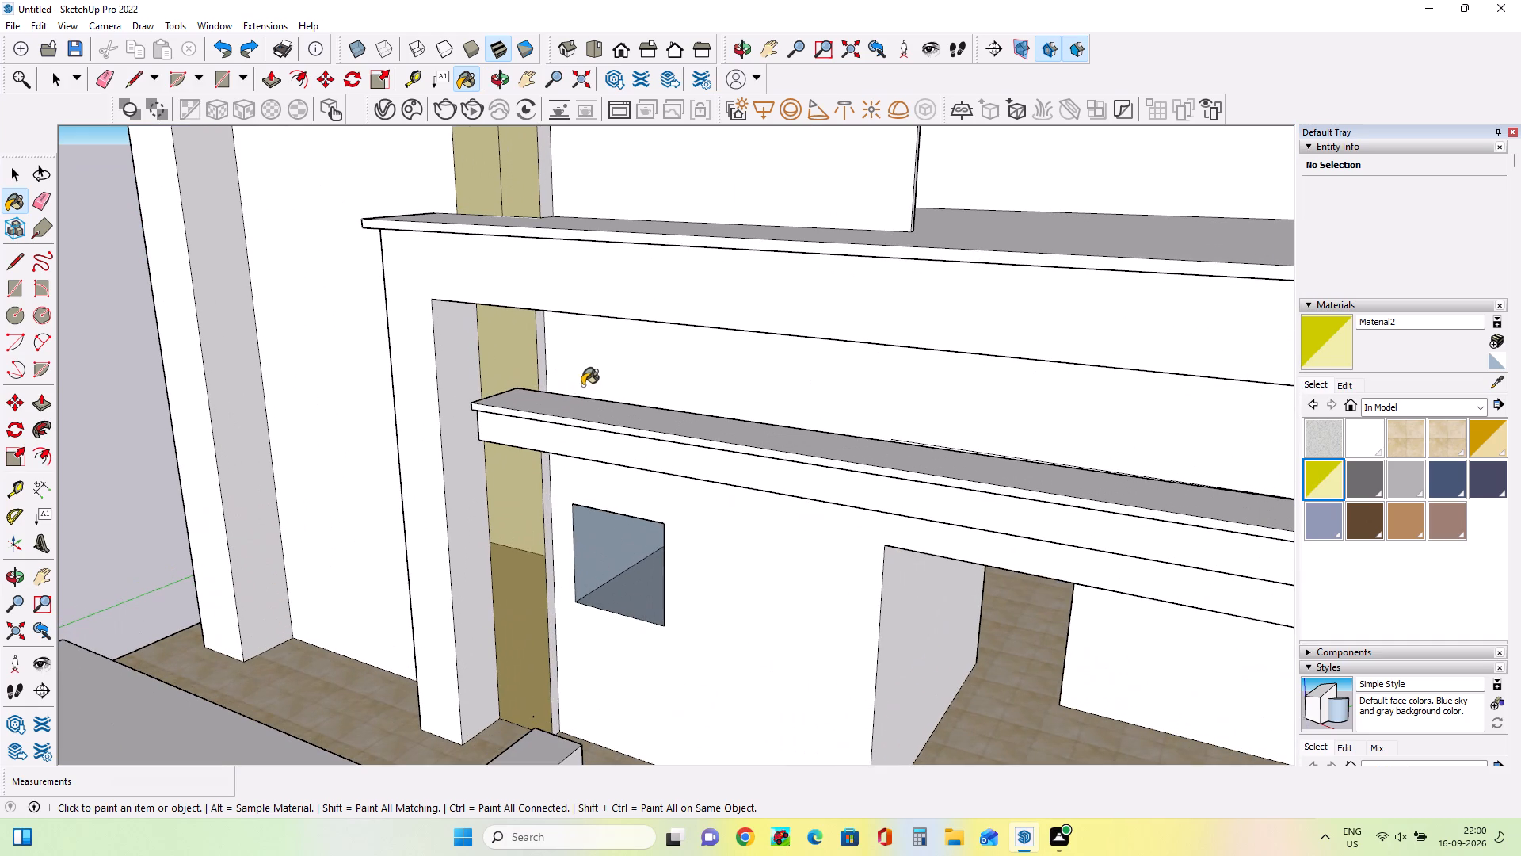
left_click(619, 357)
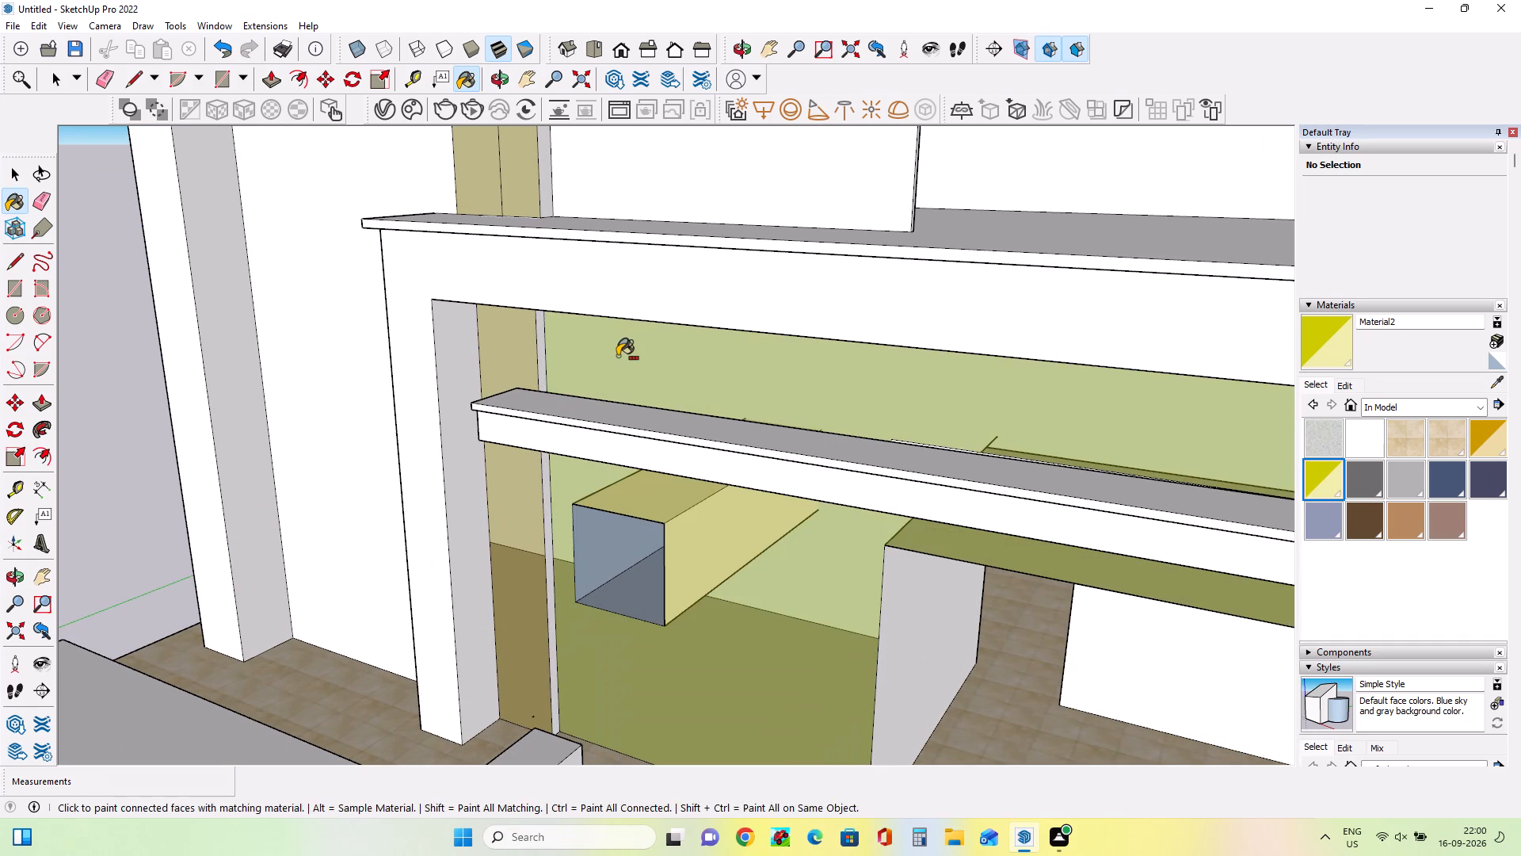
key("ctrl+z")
Draw a line about 28' 3" long where the lower canopy's top meets the front wall, spanning the wall's full width.
middle_click_drag(700, 420, 647, 505)
scroll(614, 426, "up", 2)
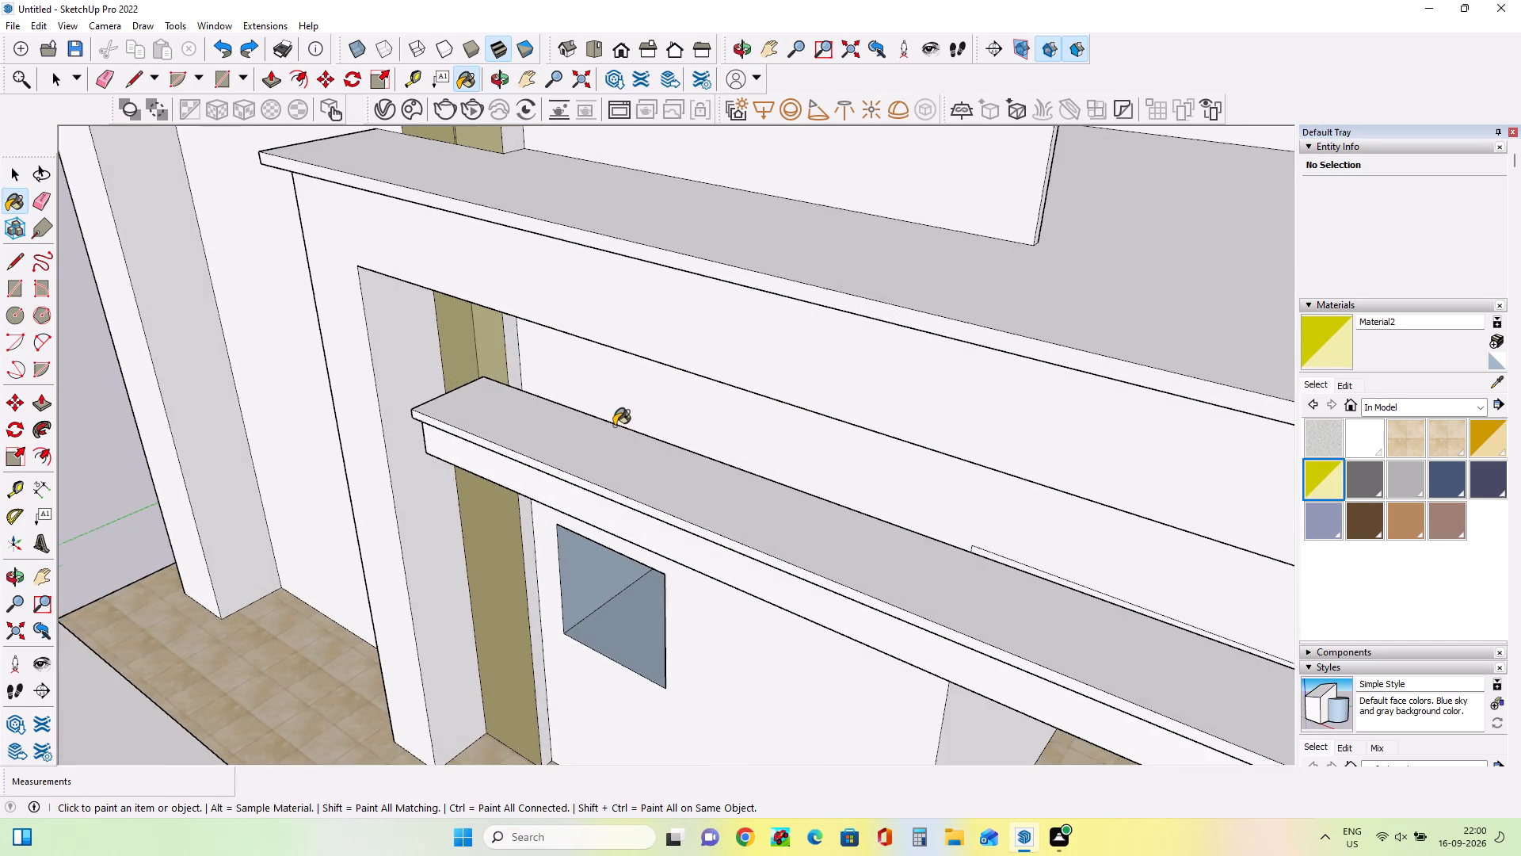
scroll(614, 426, "up", 3)
middle_click_drag(614, 425, 566, 462)
middle_click_drag(510, 426, 581, 435)
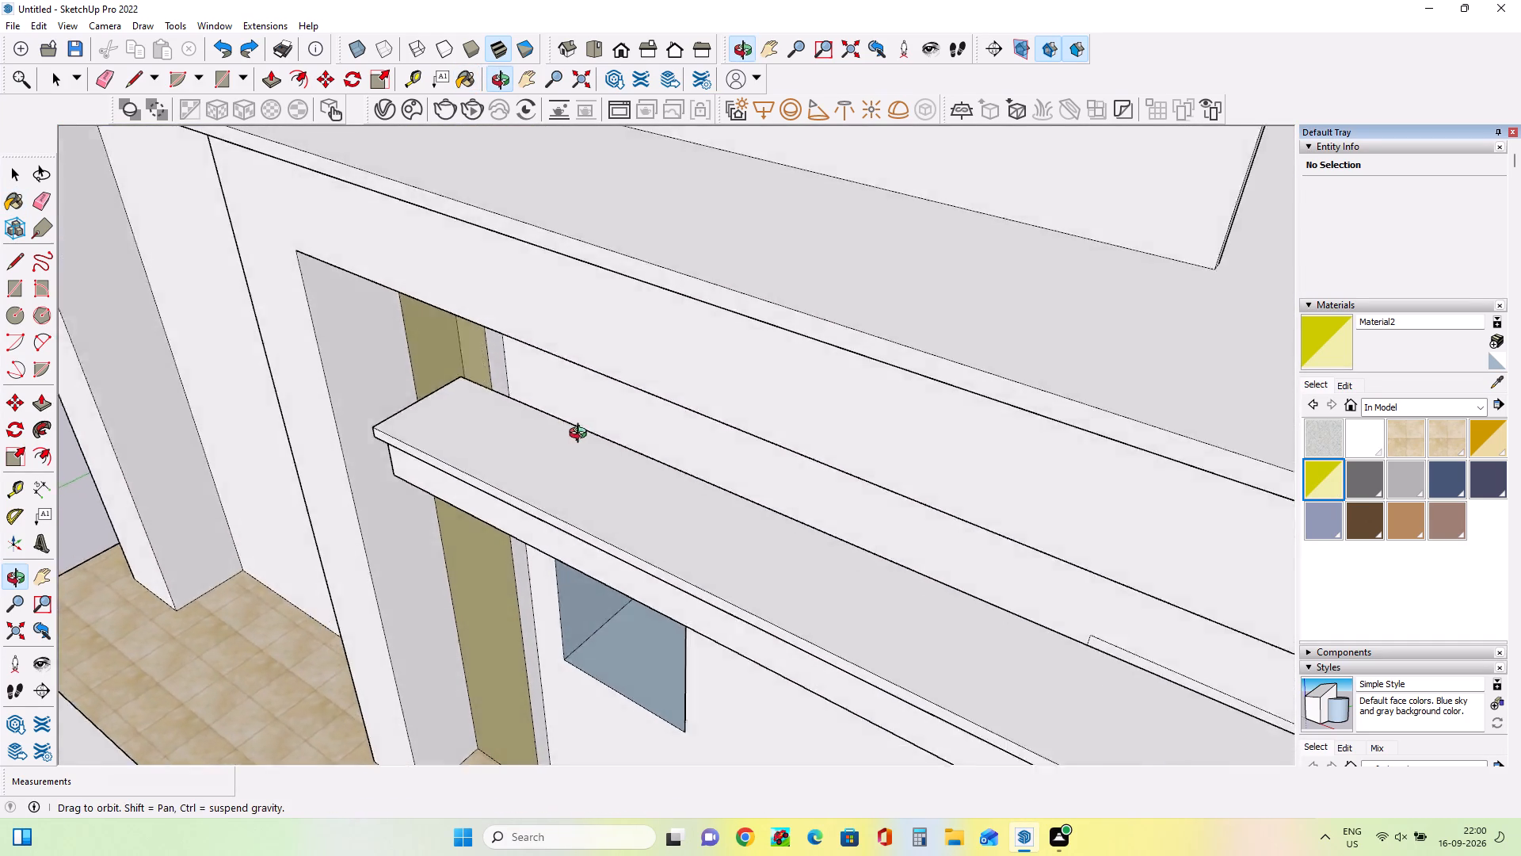
middle_click_drag(581, 435, 639, 422)
scroll(663, 448, "down", 3)
middle_click_drag(785, 488, 709, 510)
middle_click(709, 510)
left_click(7, 268)
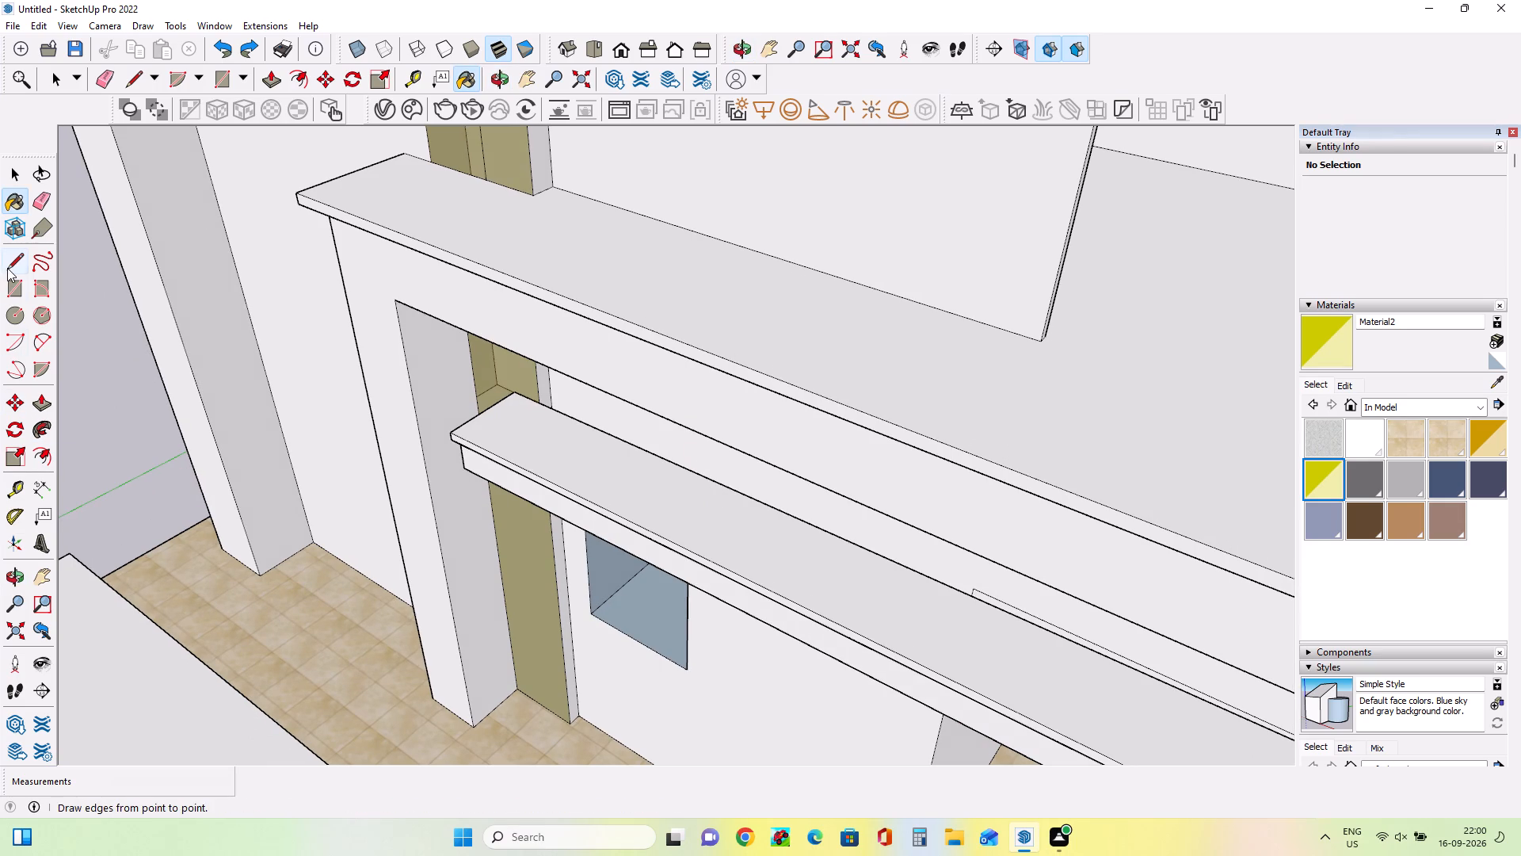
left_click(553, 404)
middle_click_drag(700, 487, 928, 495)
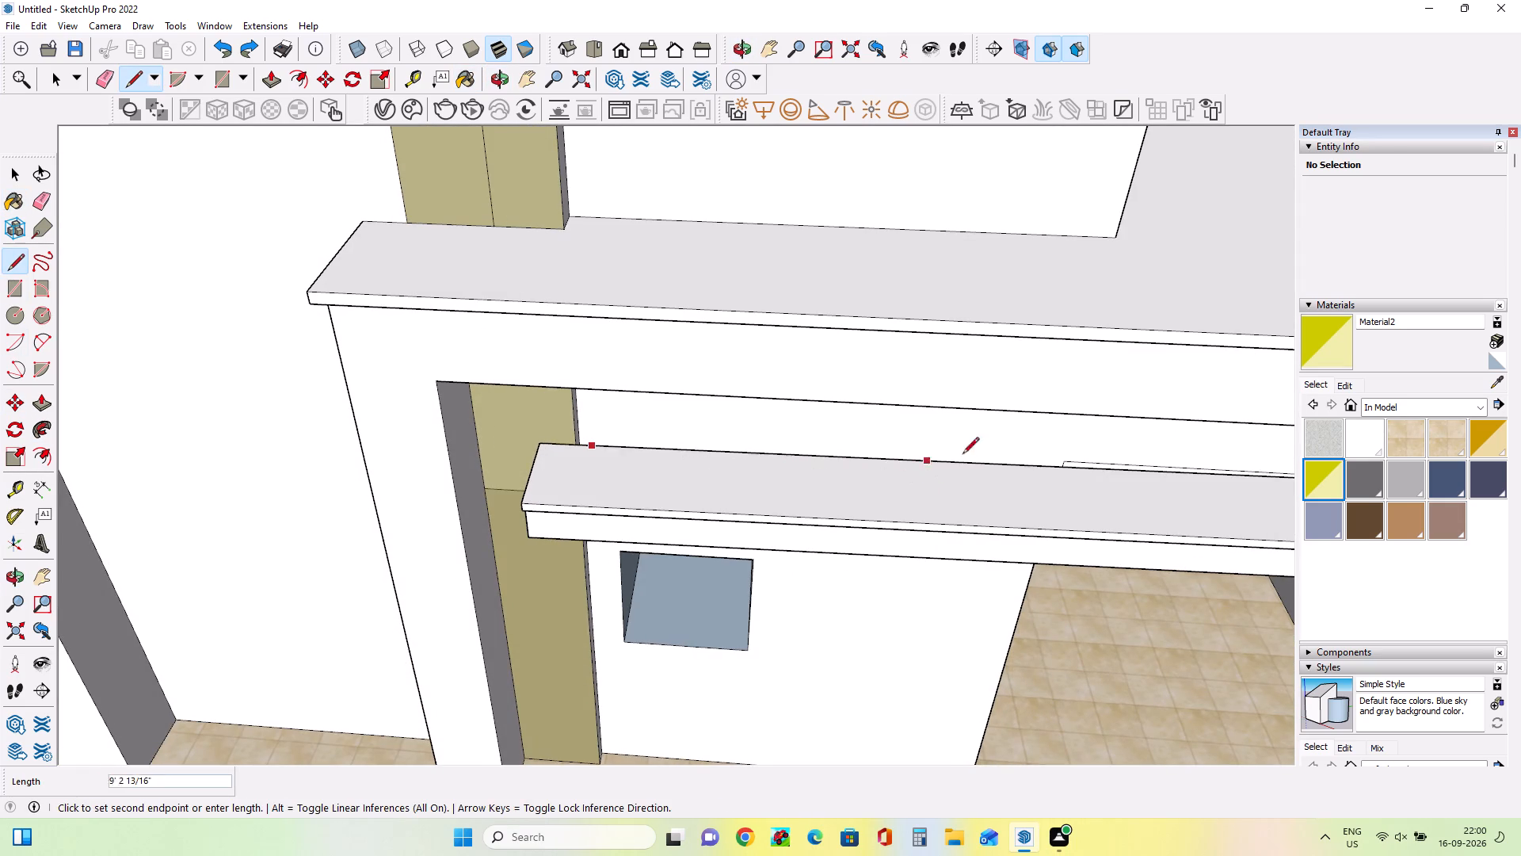
middle_click_drag(1020, 445, 1125, 445)
scroll(1130, 384, "down", 4)
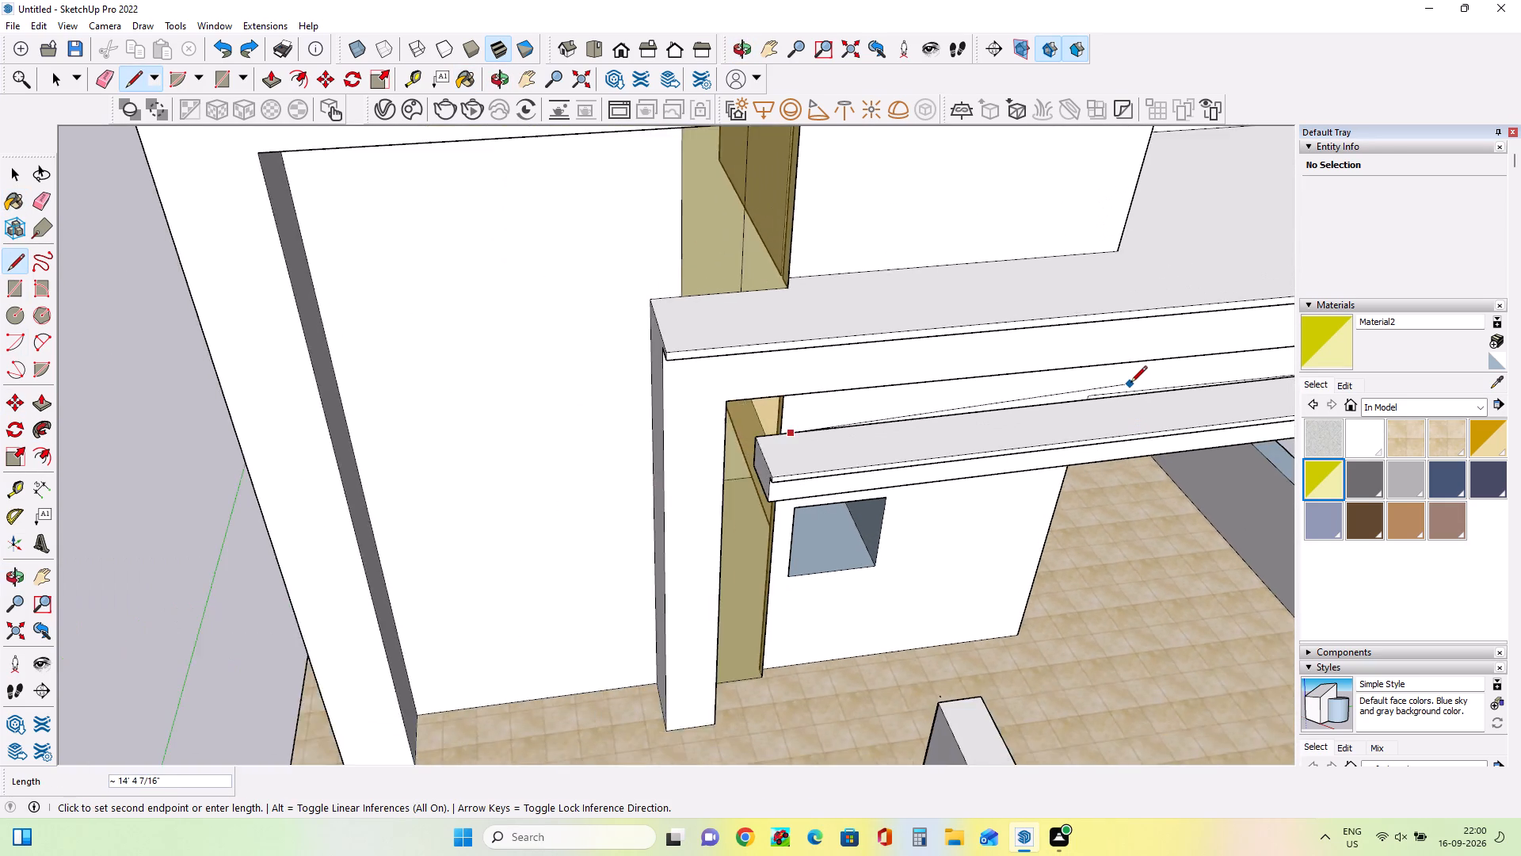
scroll(1130, 384, "down", 3)
middle_click_drag(1123, 388, 816, 374)
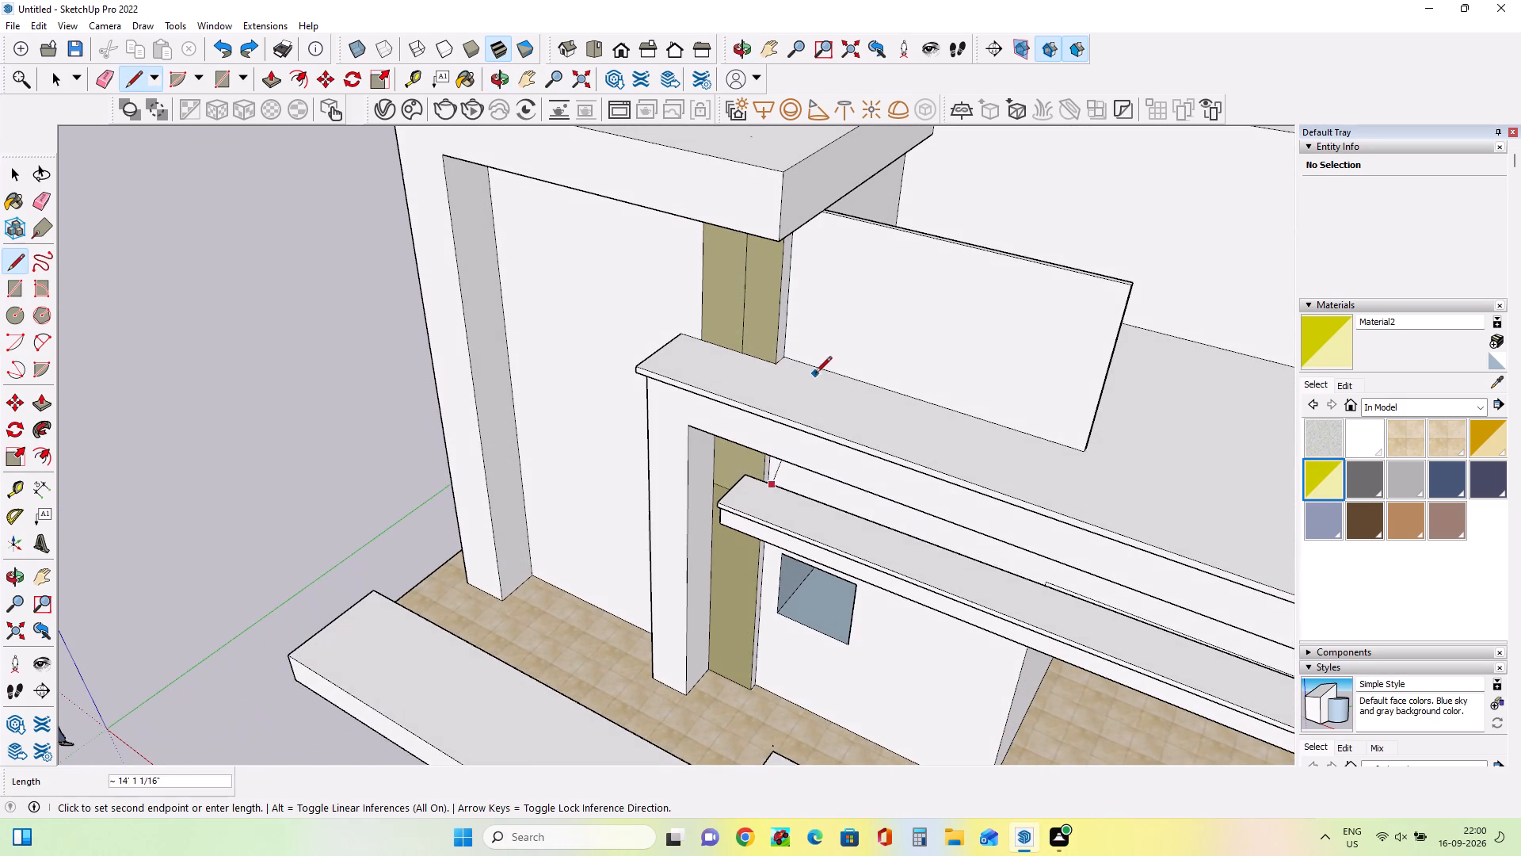
middle_click_drag(752, 497, 1077, 459)
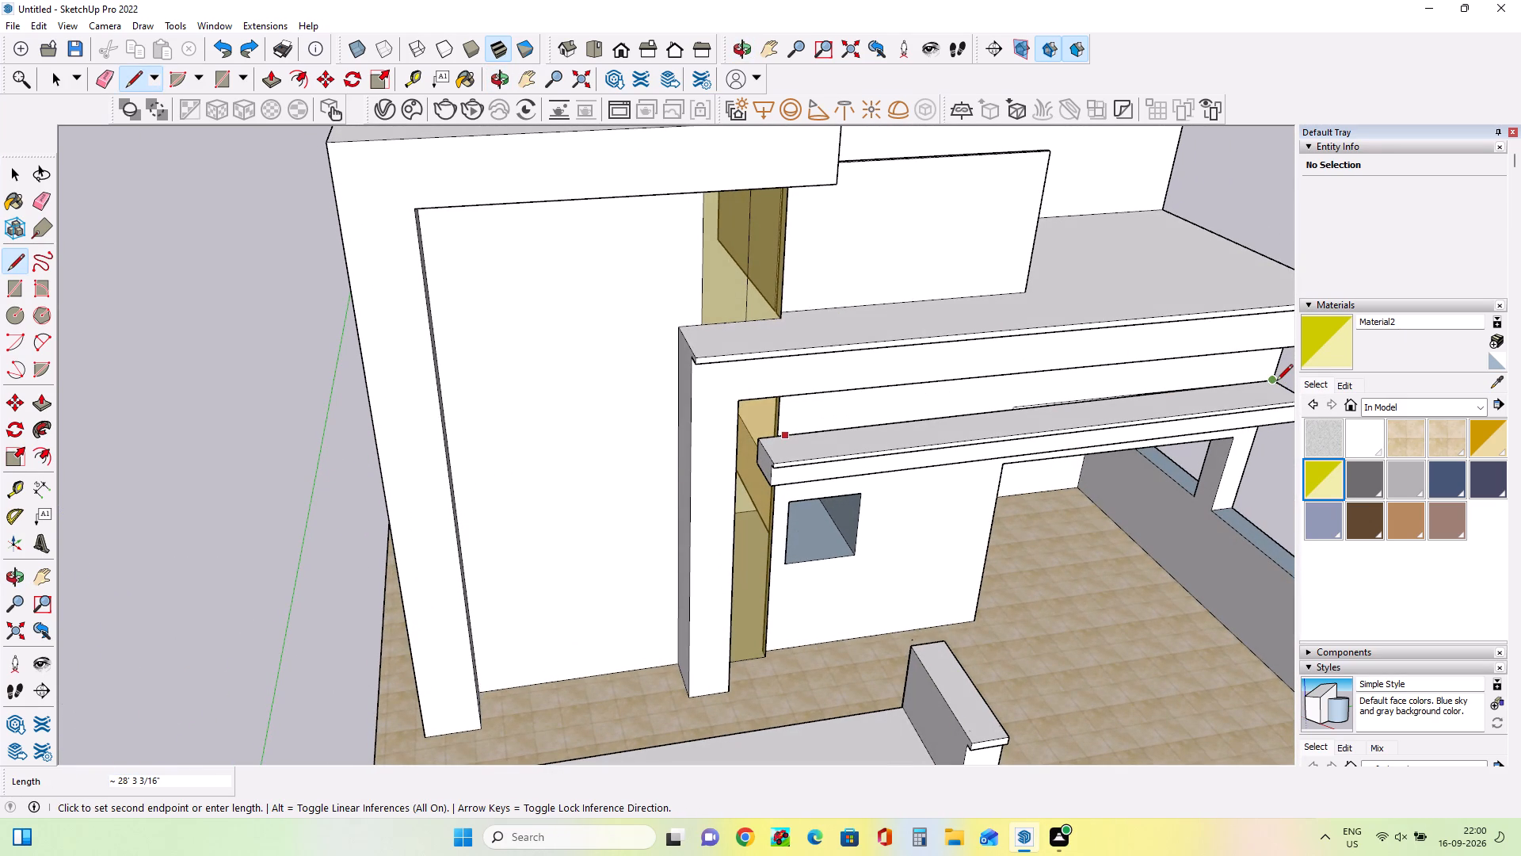
scroll(1271, 372, "up", 3)
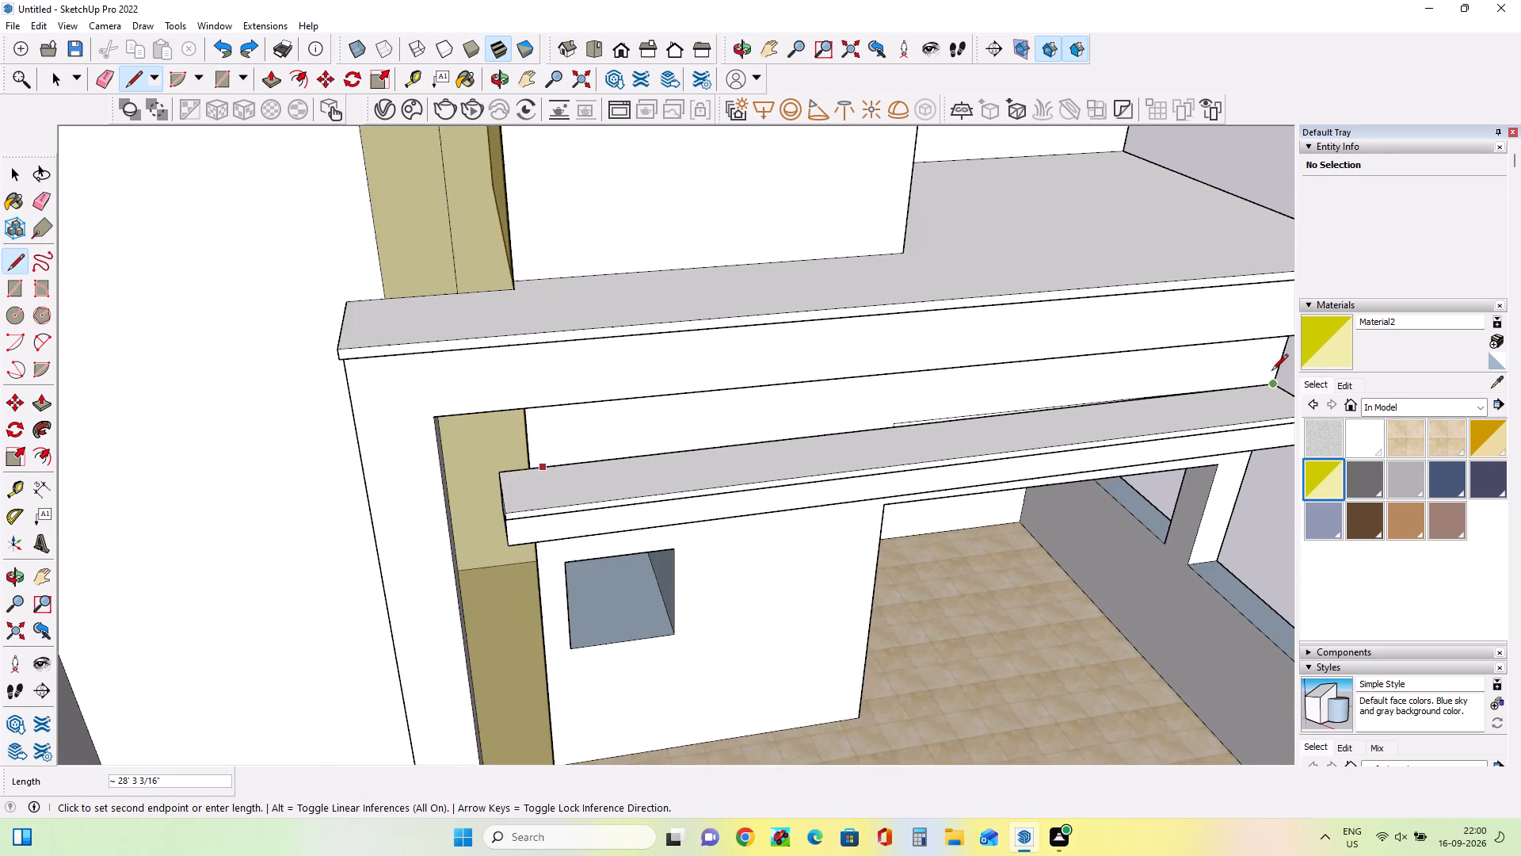
scroll(1271, 372, "up", 7)
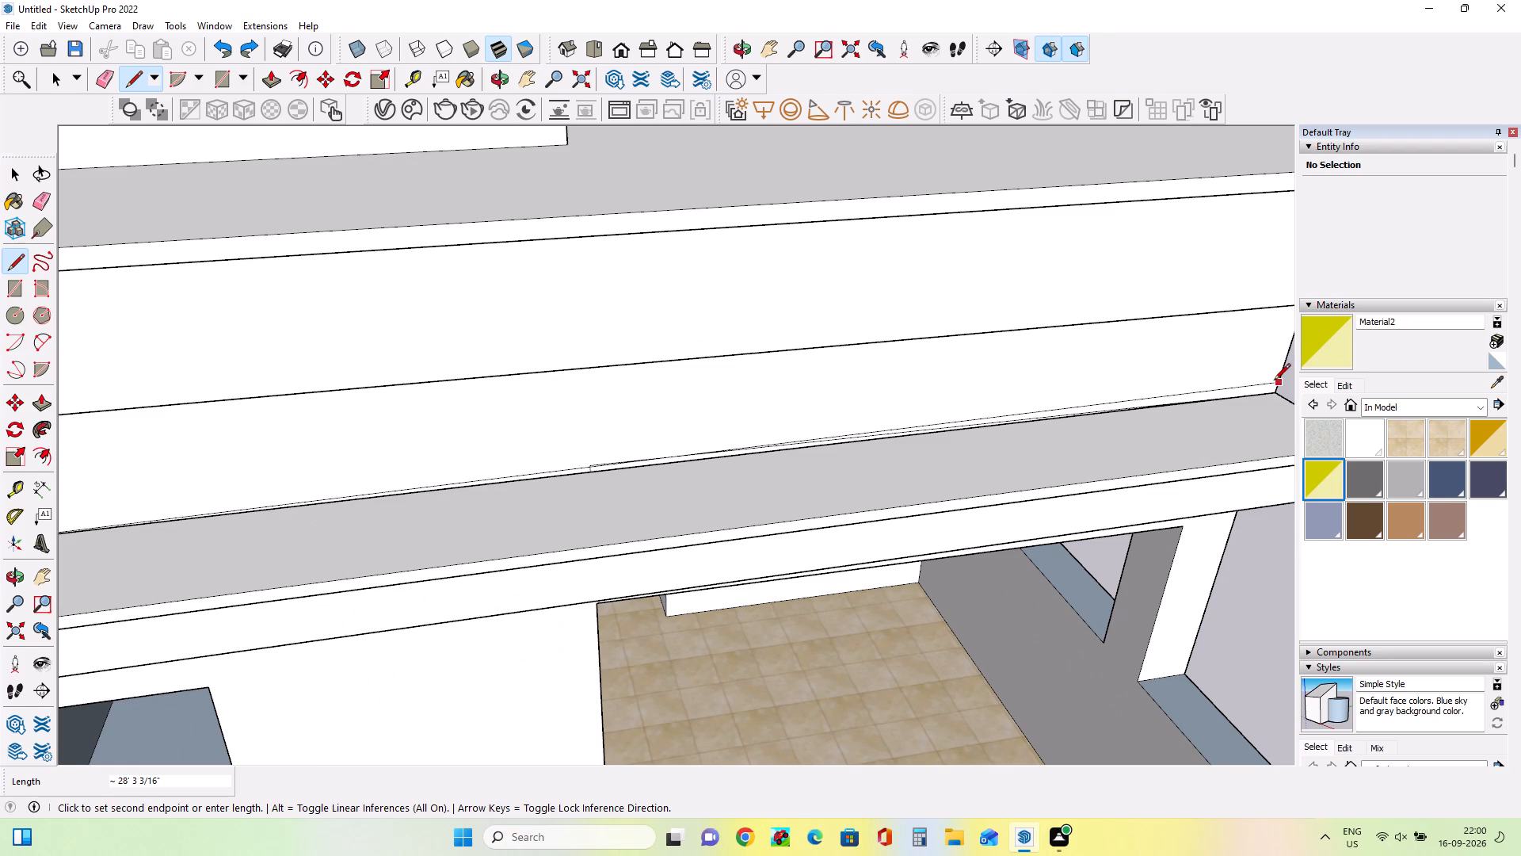
left_click(1275, 386)
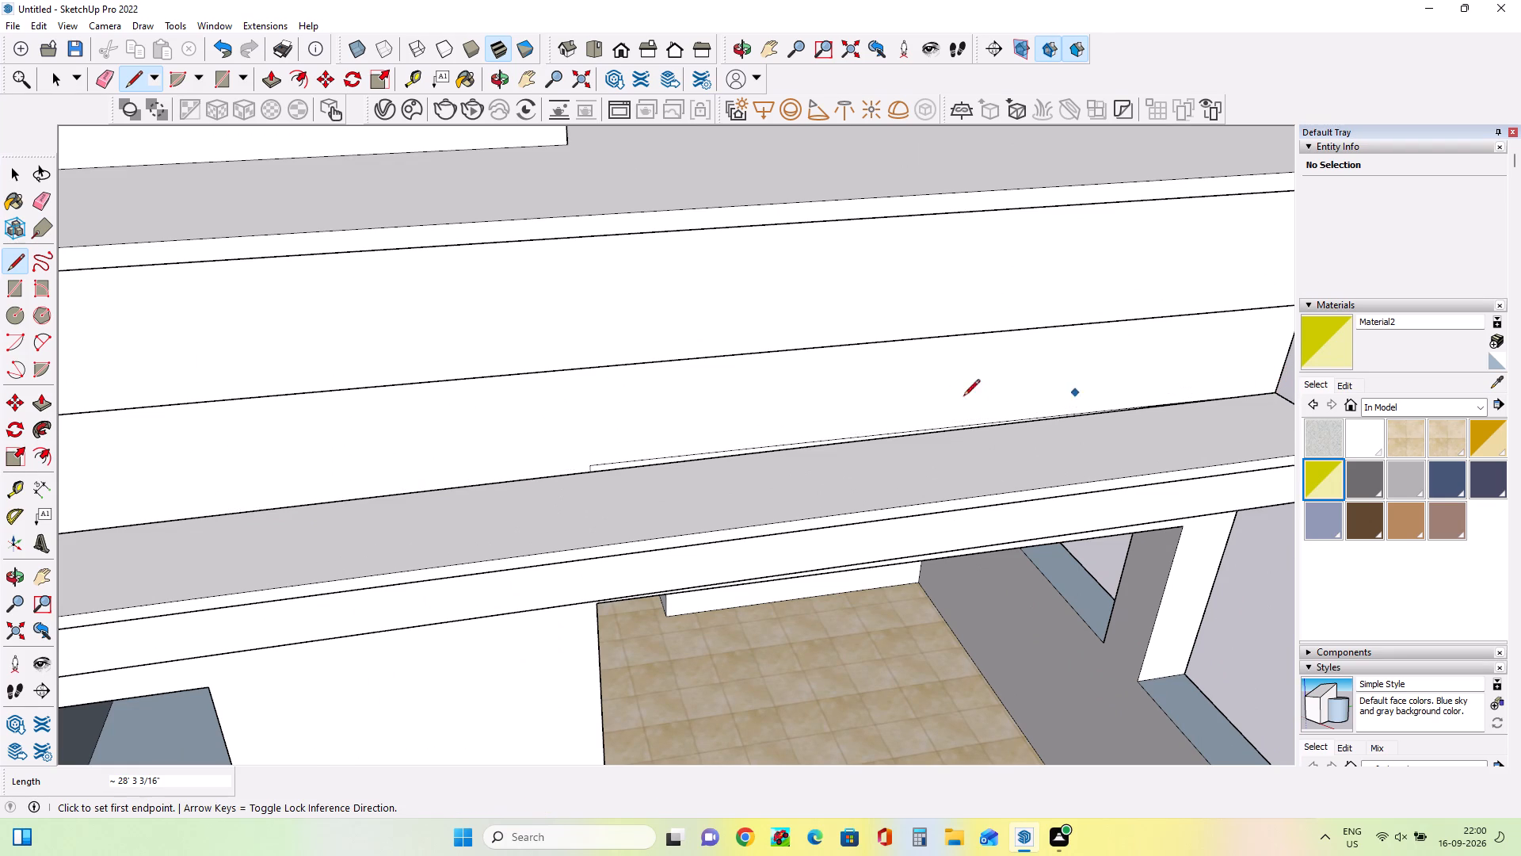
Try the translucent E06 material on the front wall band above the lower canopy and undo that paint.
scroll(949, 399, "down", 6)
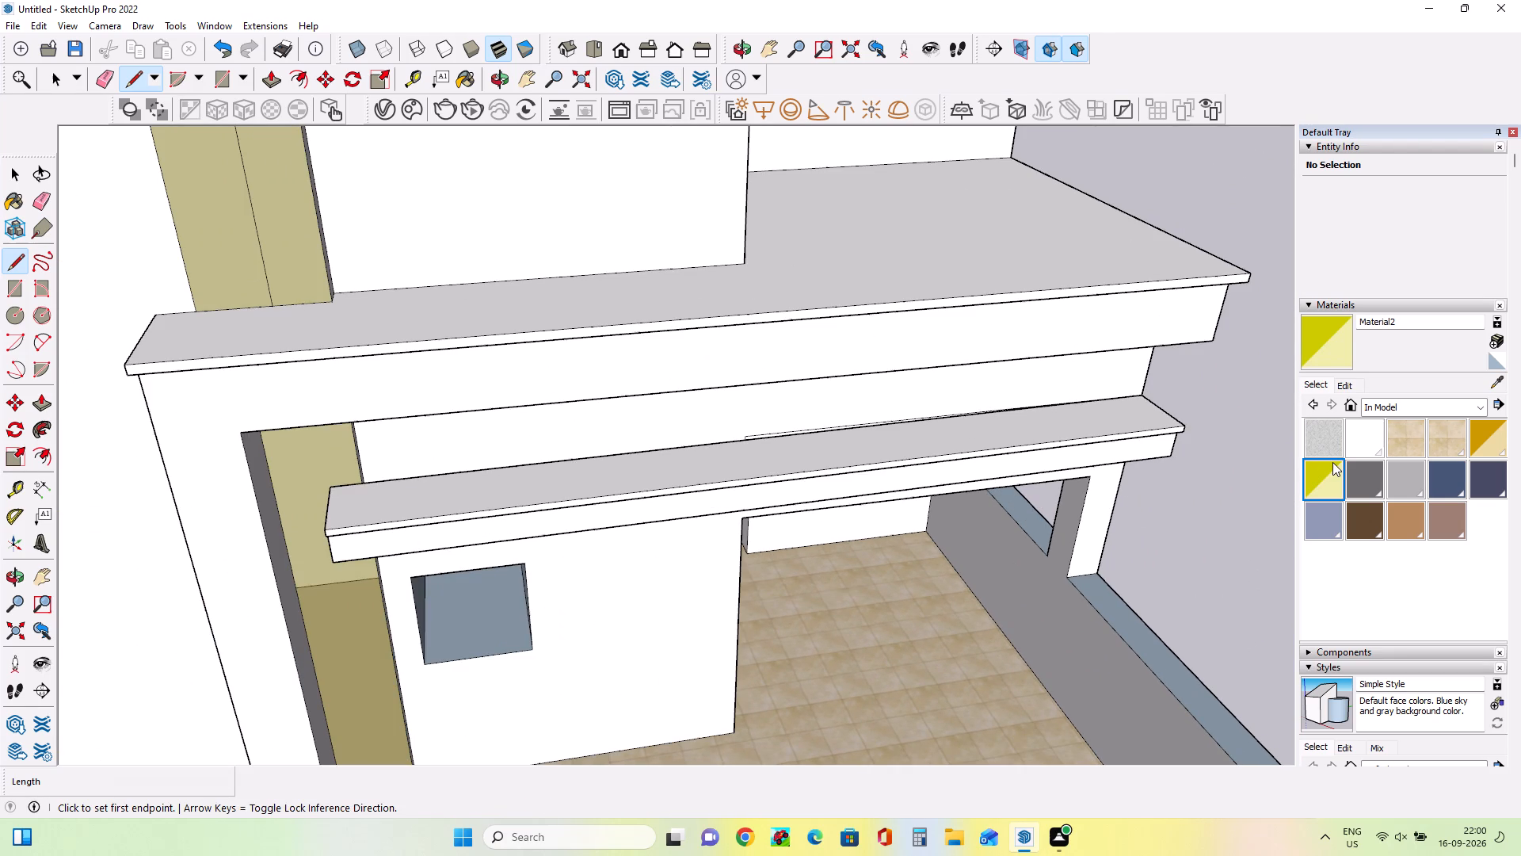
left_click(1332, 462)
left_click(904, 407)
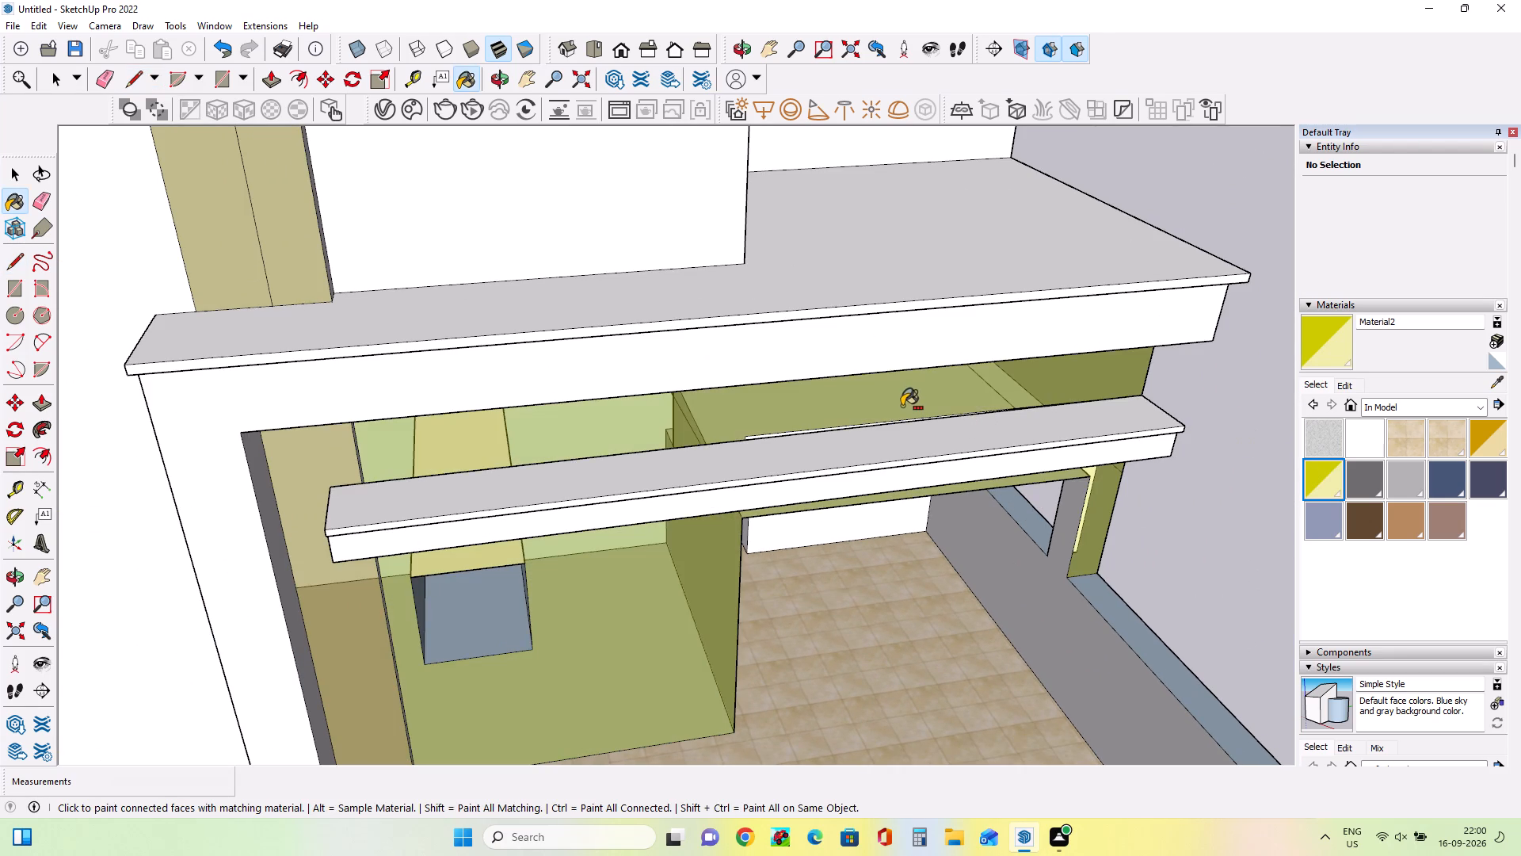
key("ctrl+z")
Examine the front facade, canopies and entrance opening from several angles and distances.
middle_click_drag(765, 498, 765, 364)
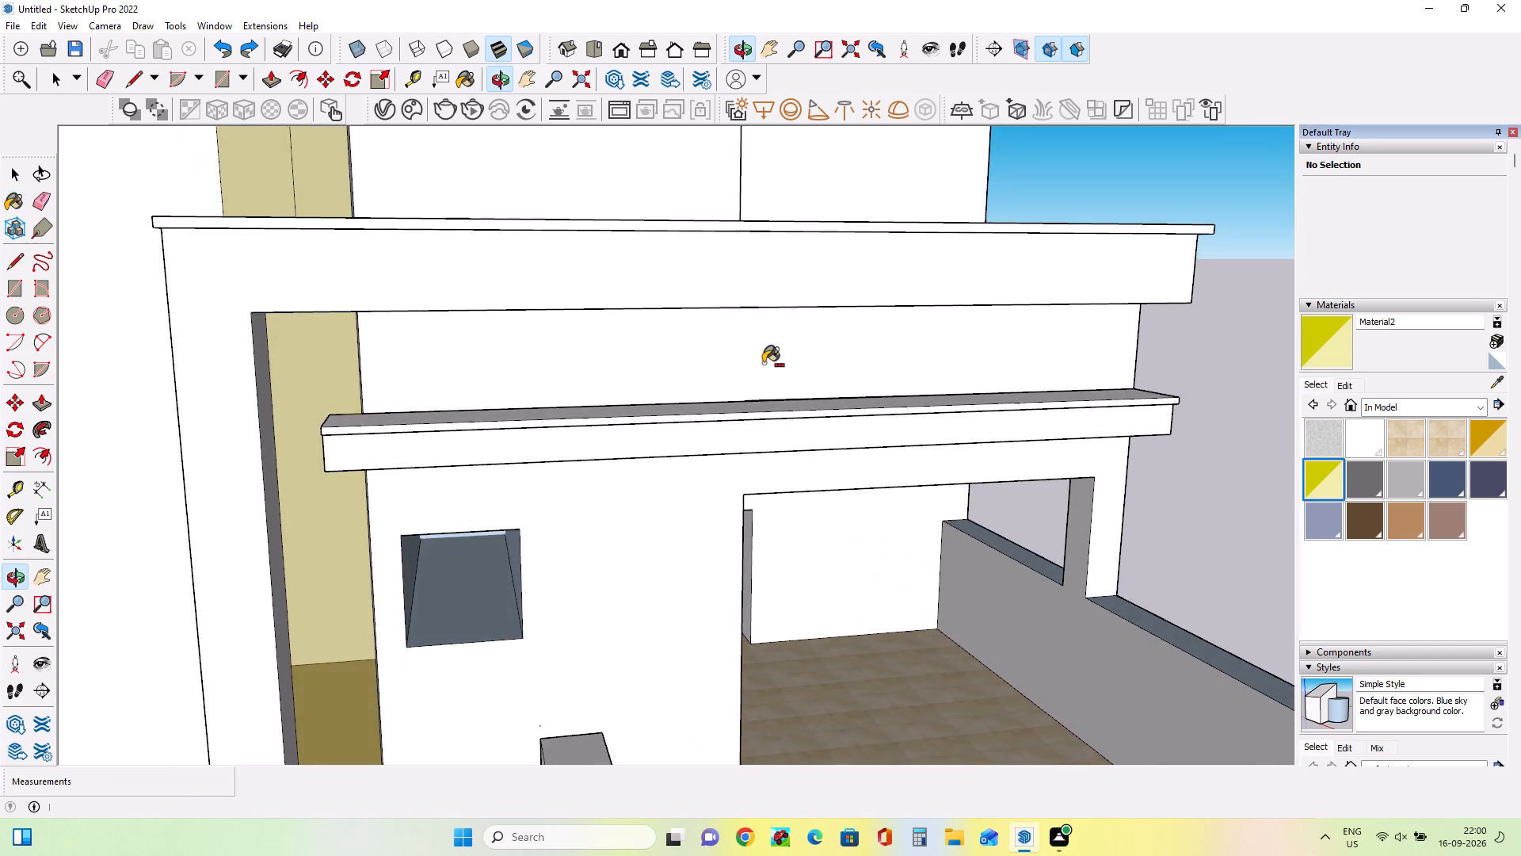
scroll(765, 364, "down", 9)
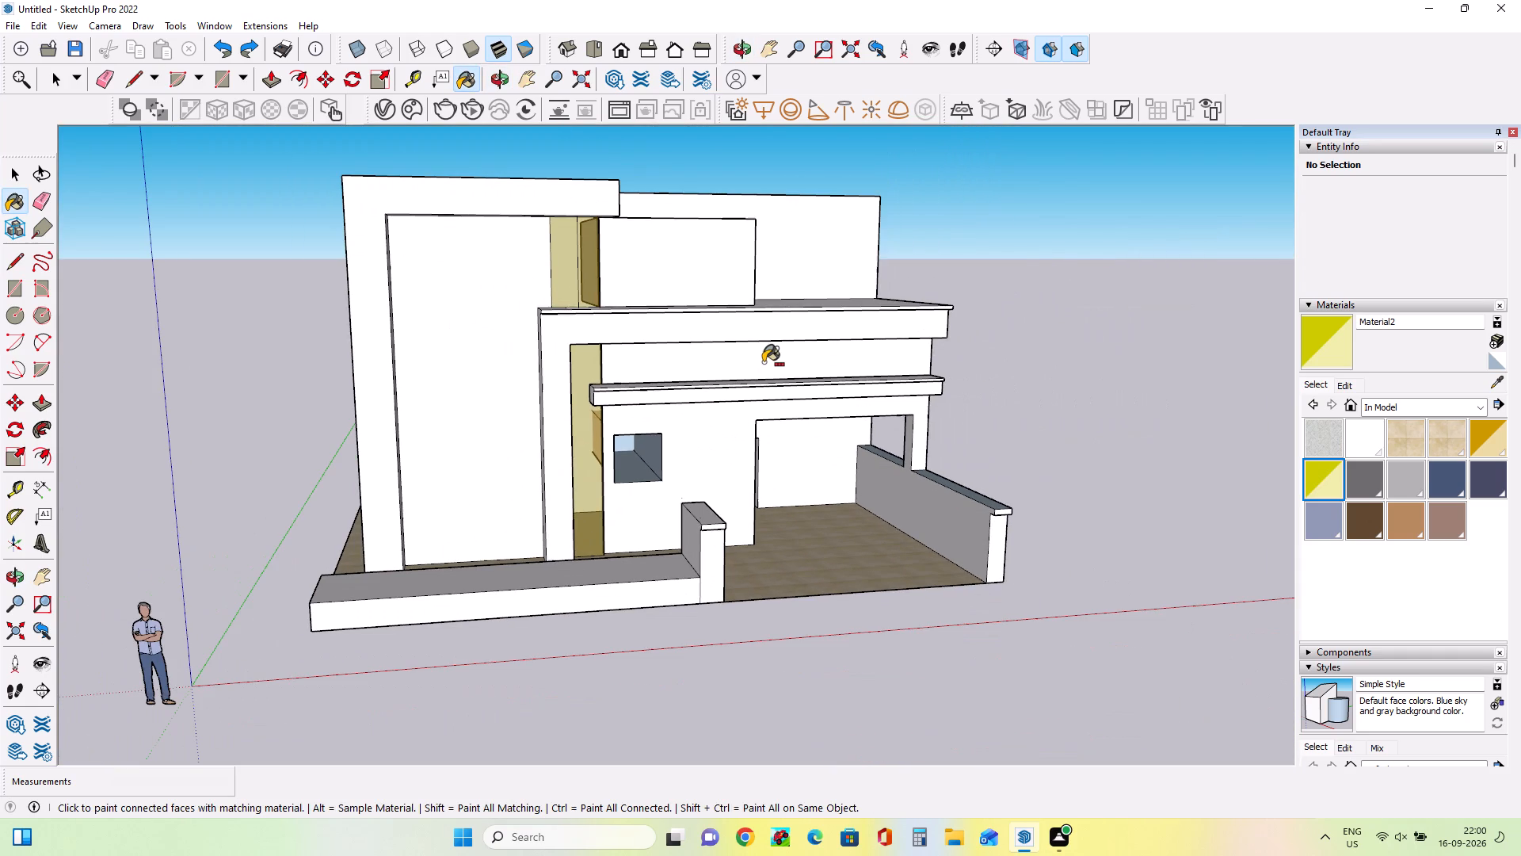
middle_click_drag(678, 410, 670, 451)
scroll(665, 440, "up", 3)
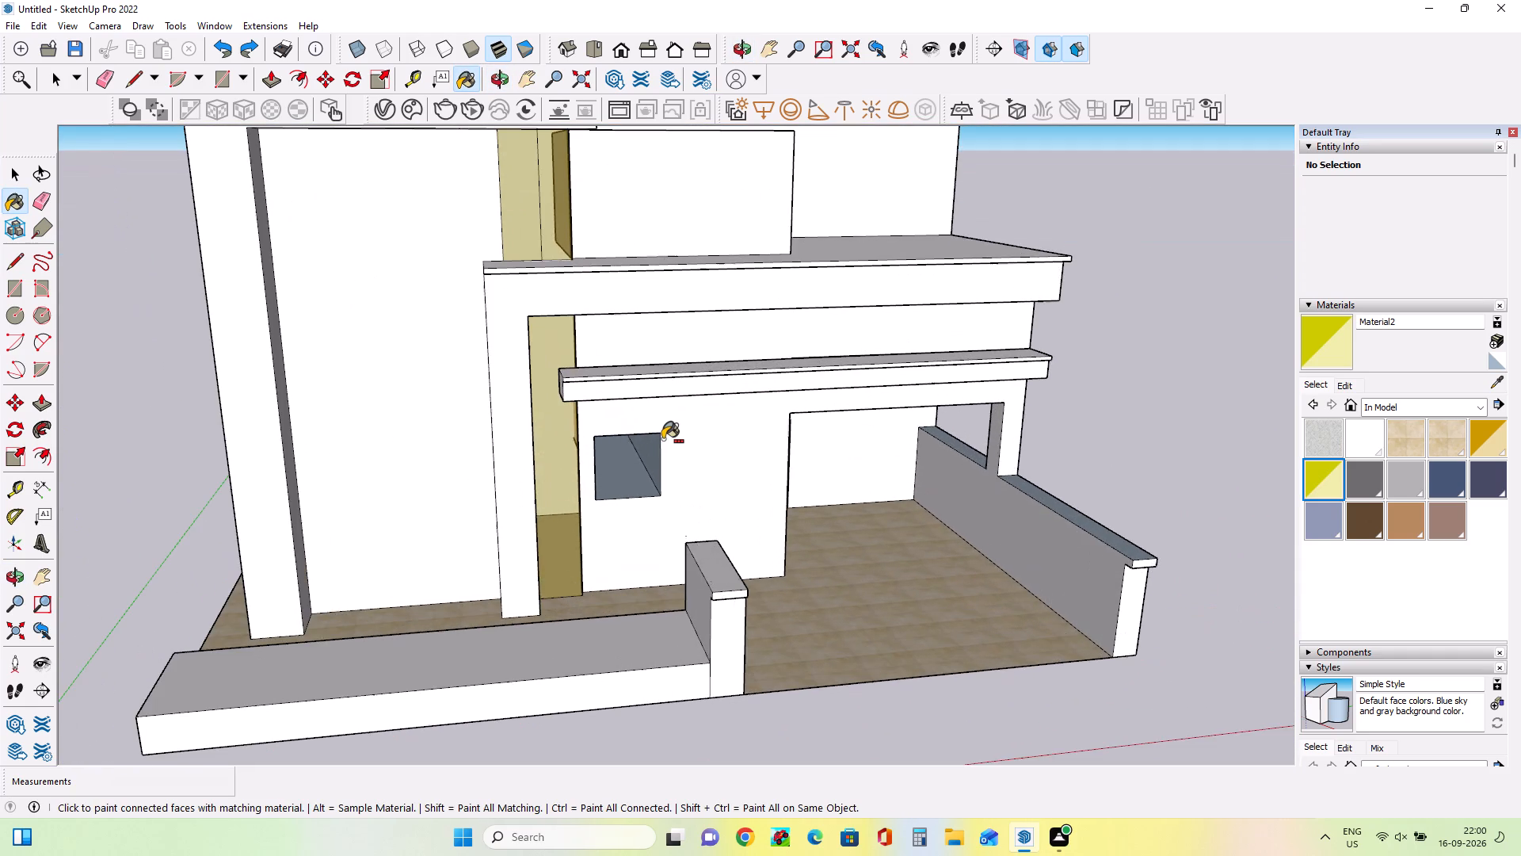
middle_click_drag(665, 444, 641, 475)
middle_click(633, 471)
scroll(635, 459, "down", 3)
middle_click_drag(745, 471, 705, 471)
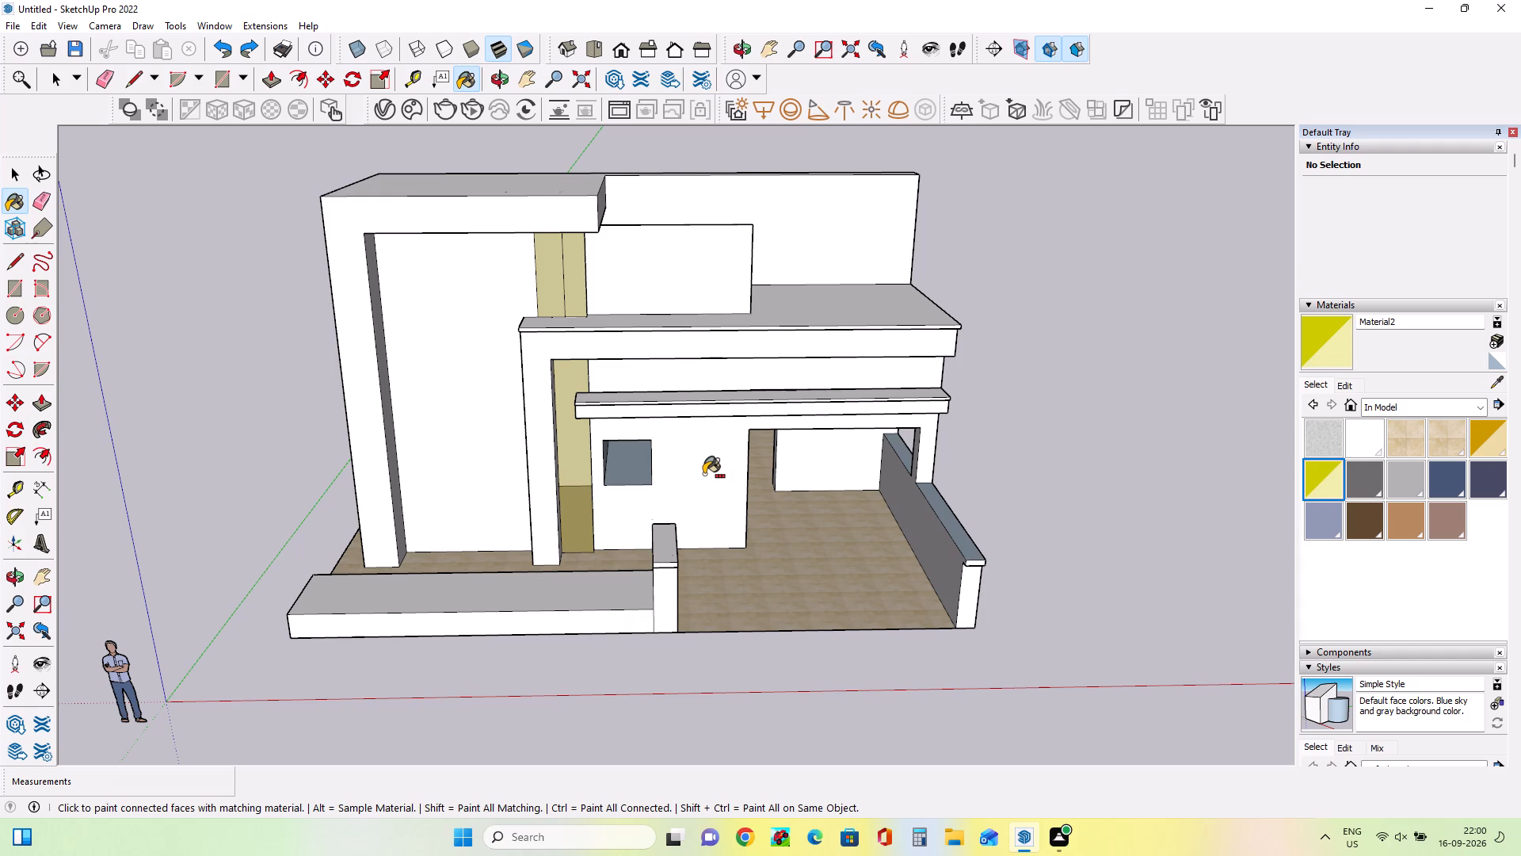
middle_click_drag(751, 441, 747, 409)
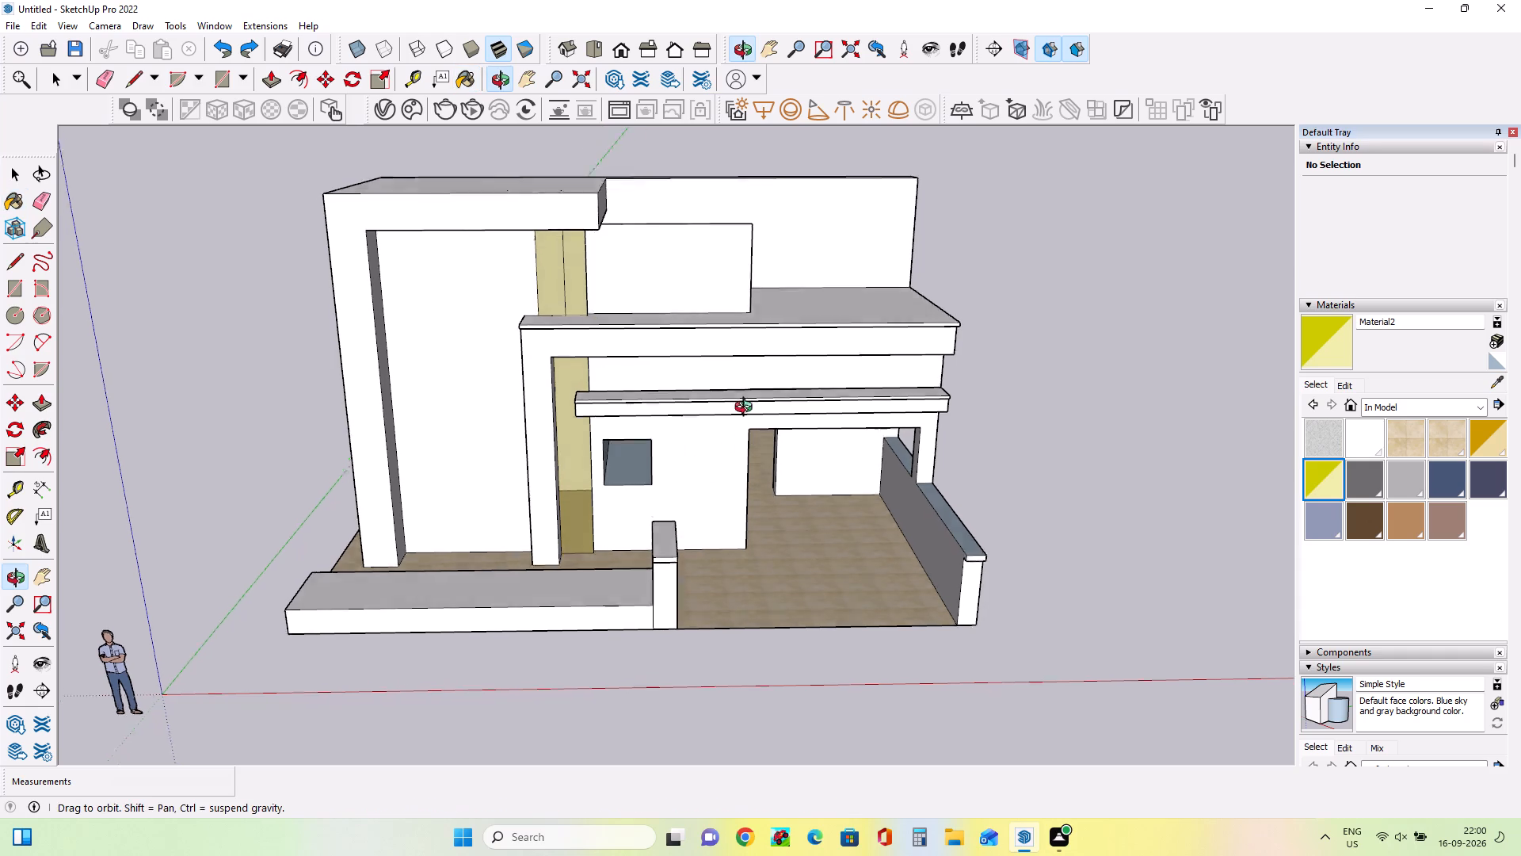
Draw a rectangle about 28' 8" by 3' 5" over the front wall band between the two canopies.
middle_click_drag(747, 409, 747, 398)
left_click(11, 286)
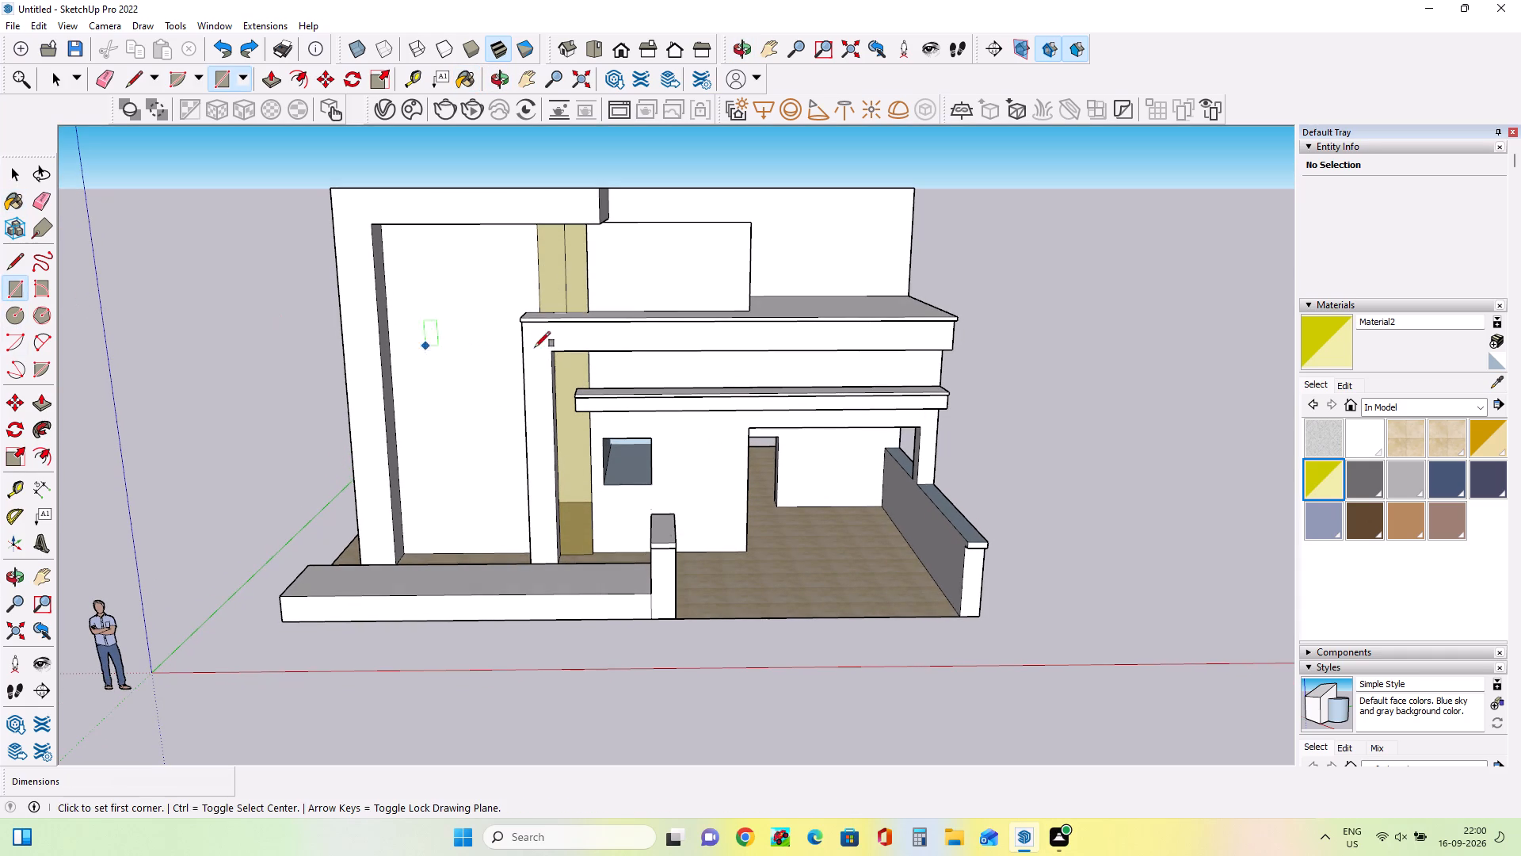
scroll(619, 373, "up", 7)
middle_click_drag(585, 354, 580, 259)
left_click(559, 297)
middle_click_drag(684, 373, 702, 443)
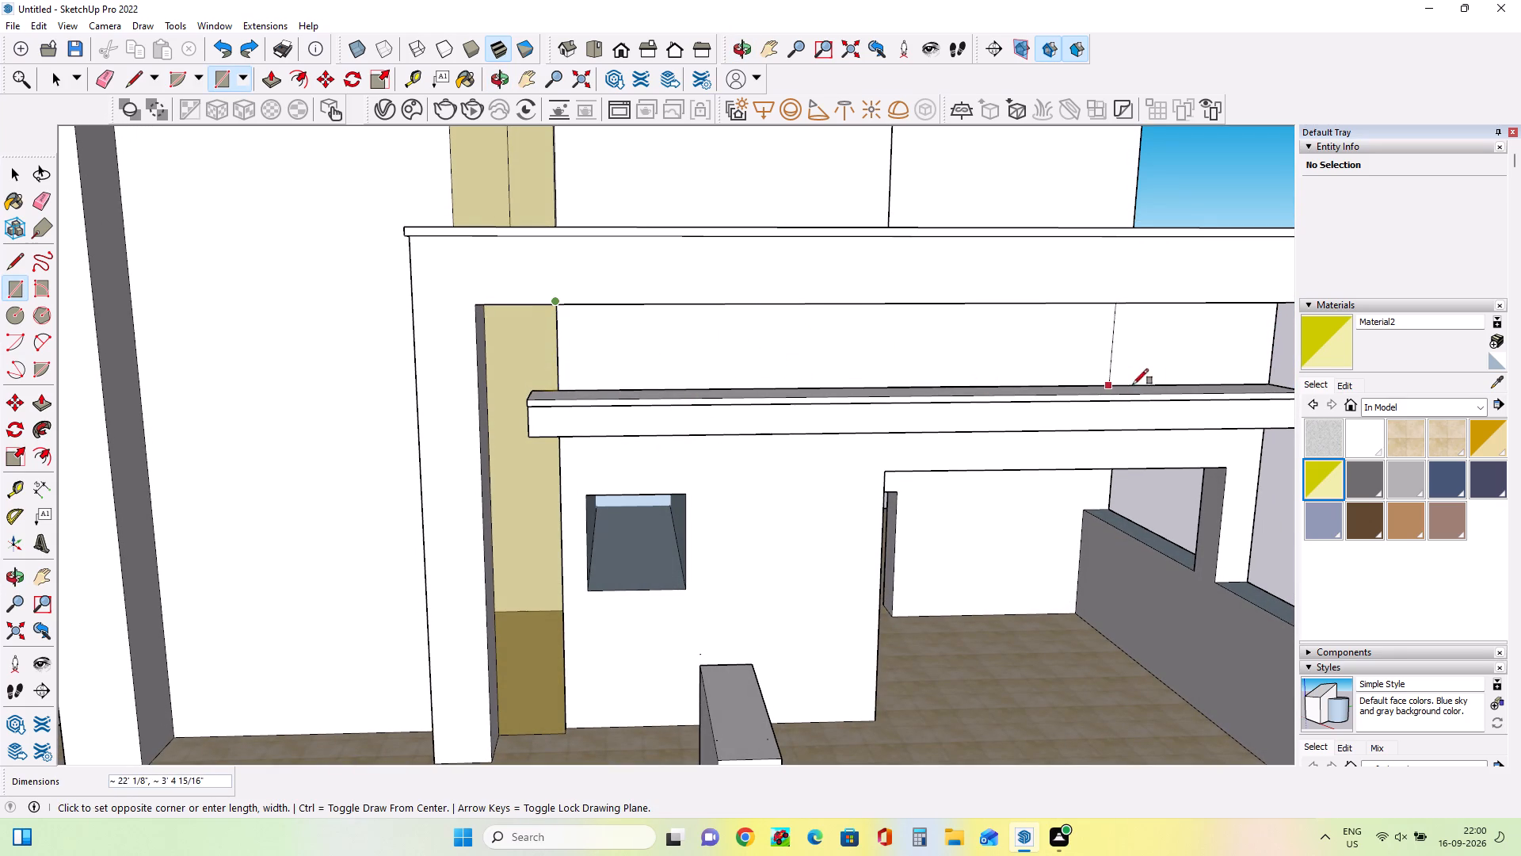
left_click(1275, 380)
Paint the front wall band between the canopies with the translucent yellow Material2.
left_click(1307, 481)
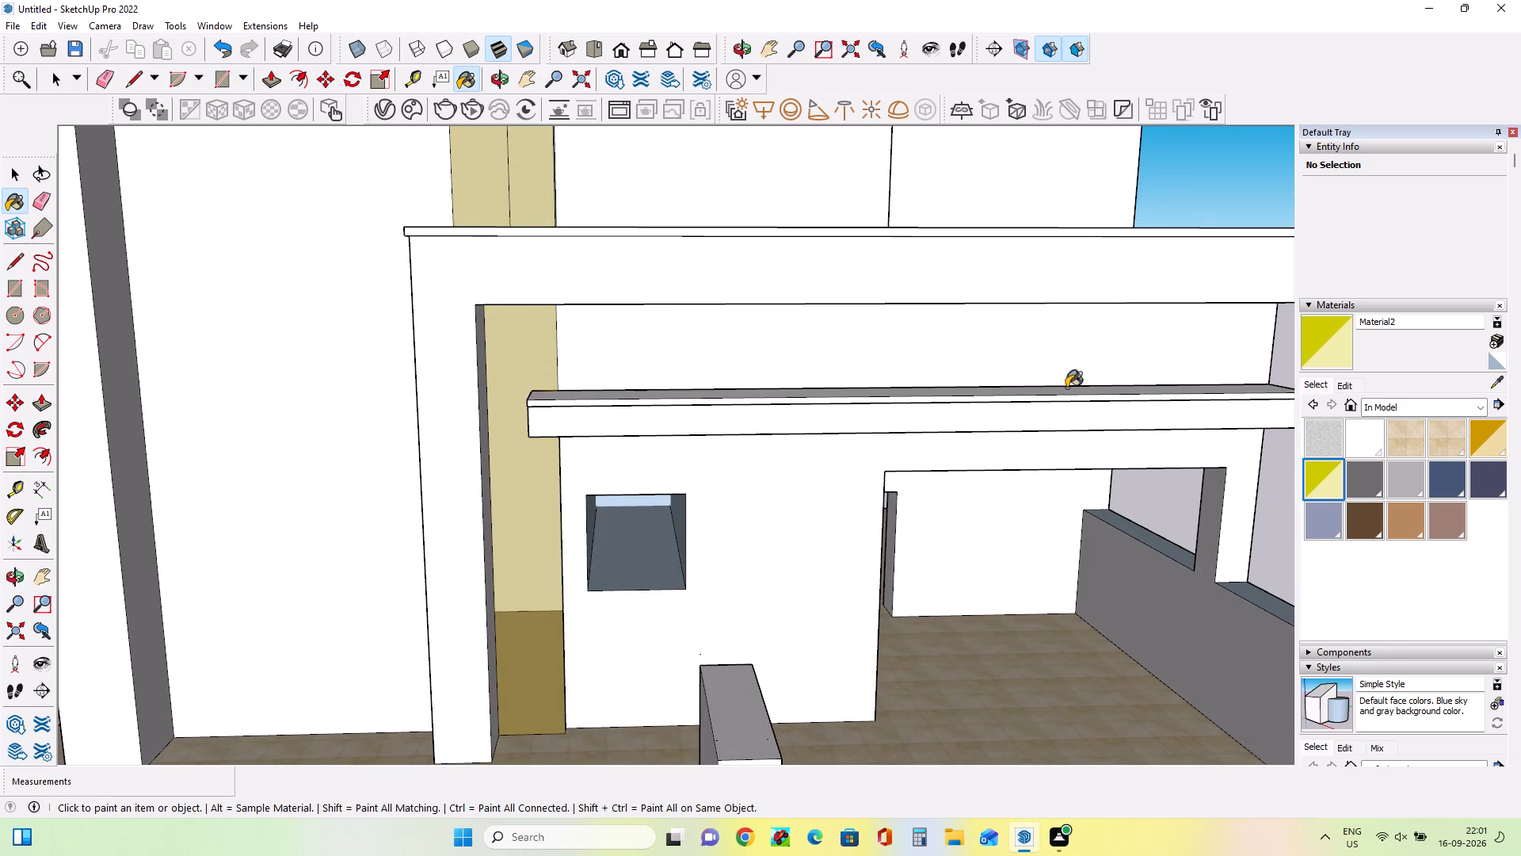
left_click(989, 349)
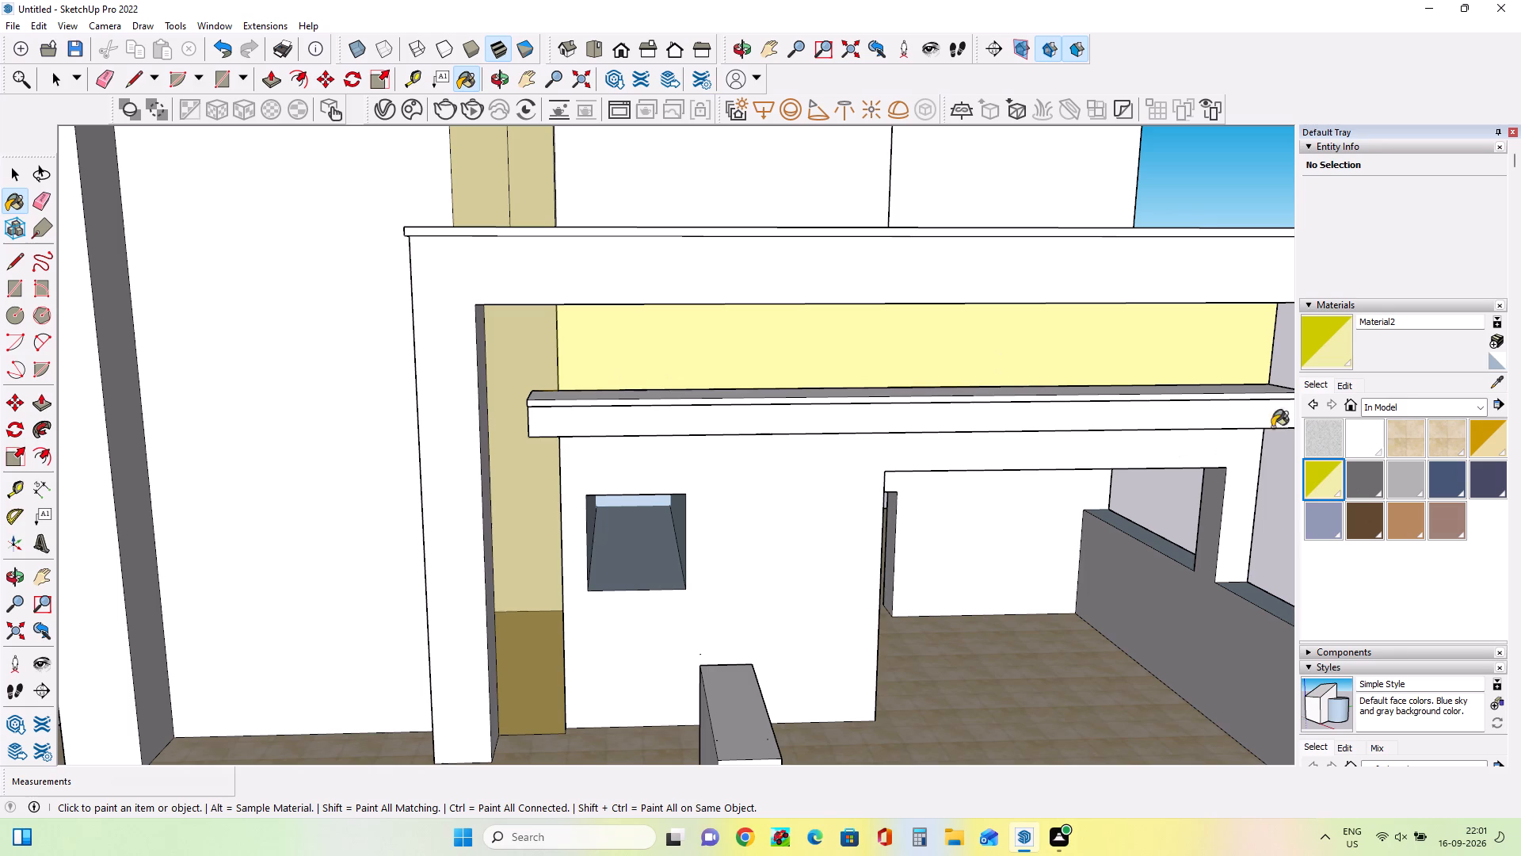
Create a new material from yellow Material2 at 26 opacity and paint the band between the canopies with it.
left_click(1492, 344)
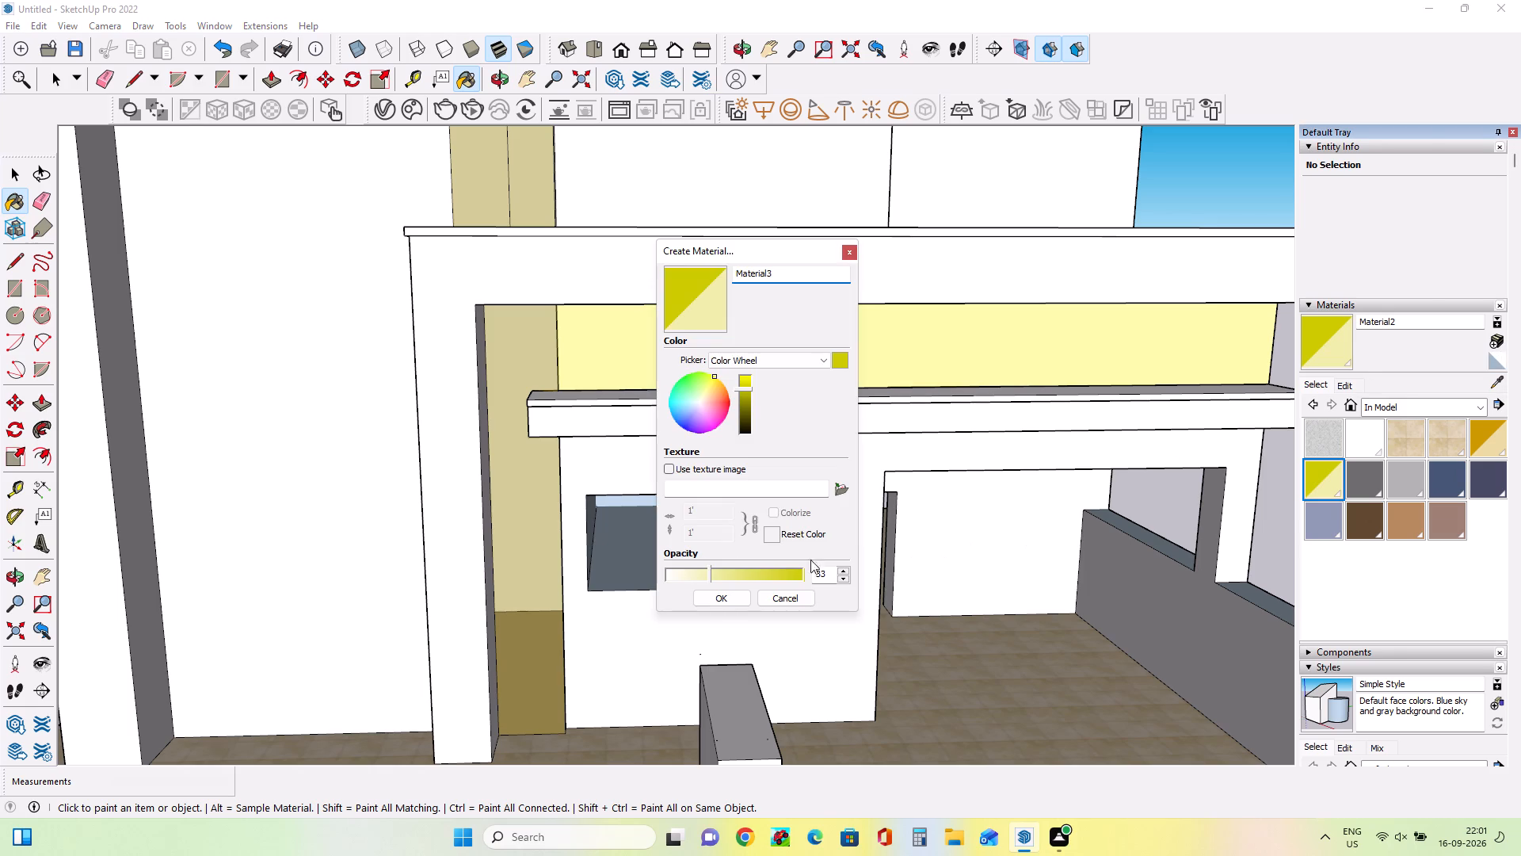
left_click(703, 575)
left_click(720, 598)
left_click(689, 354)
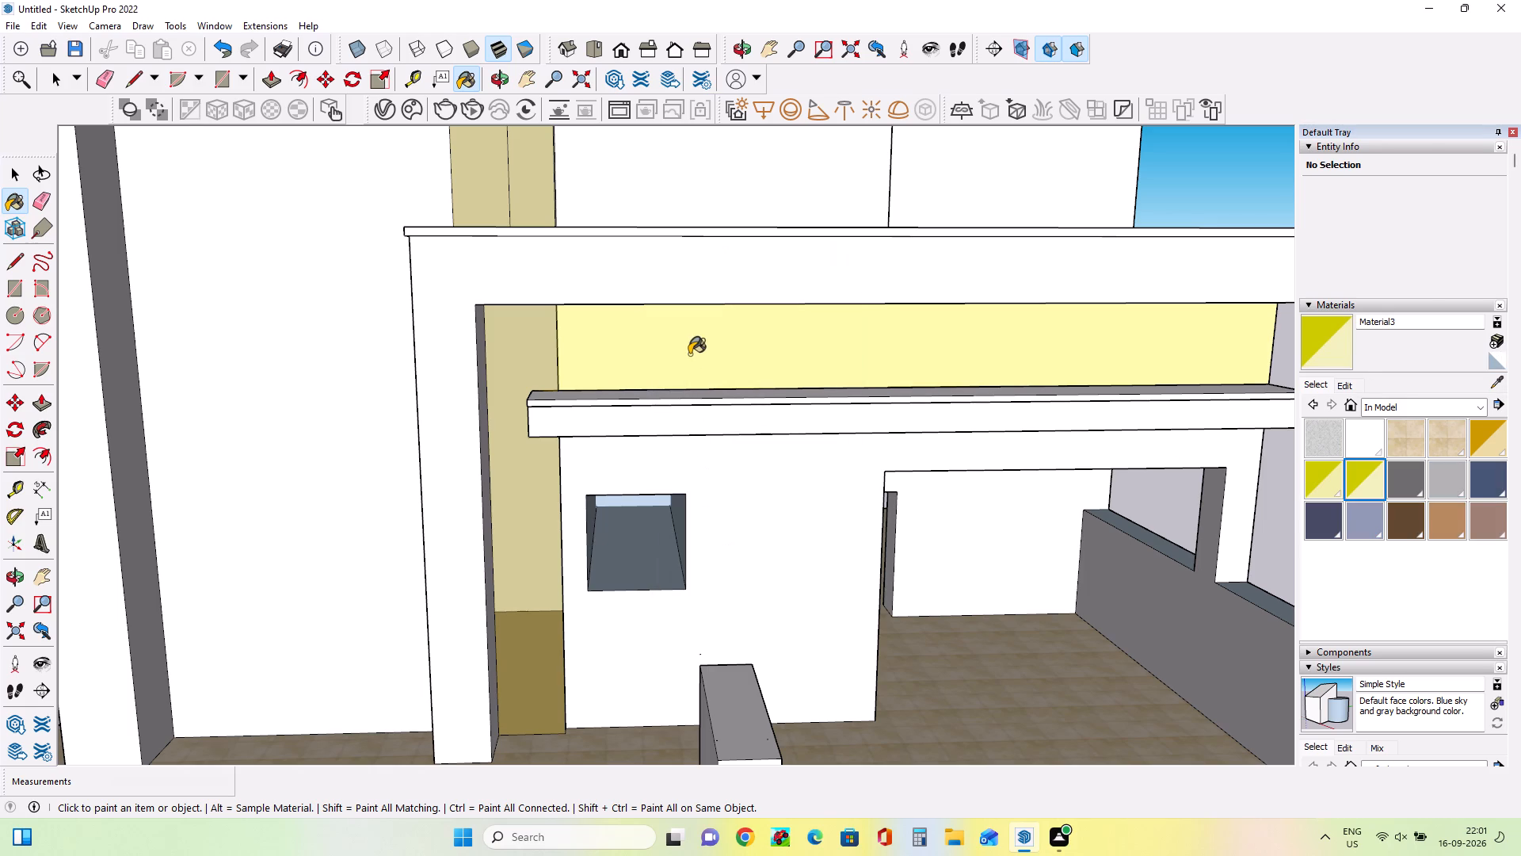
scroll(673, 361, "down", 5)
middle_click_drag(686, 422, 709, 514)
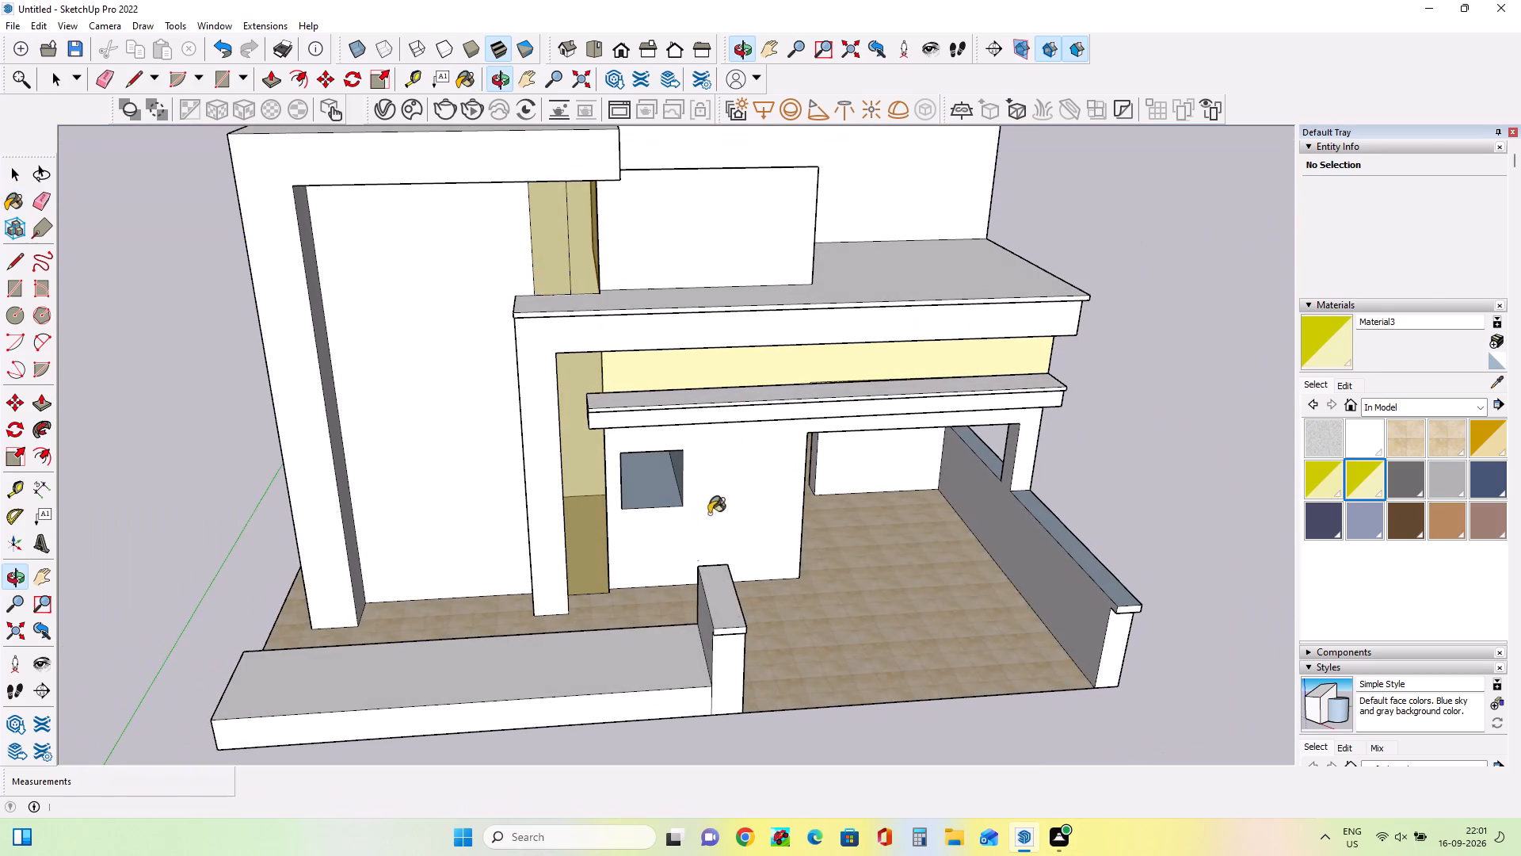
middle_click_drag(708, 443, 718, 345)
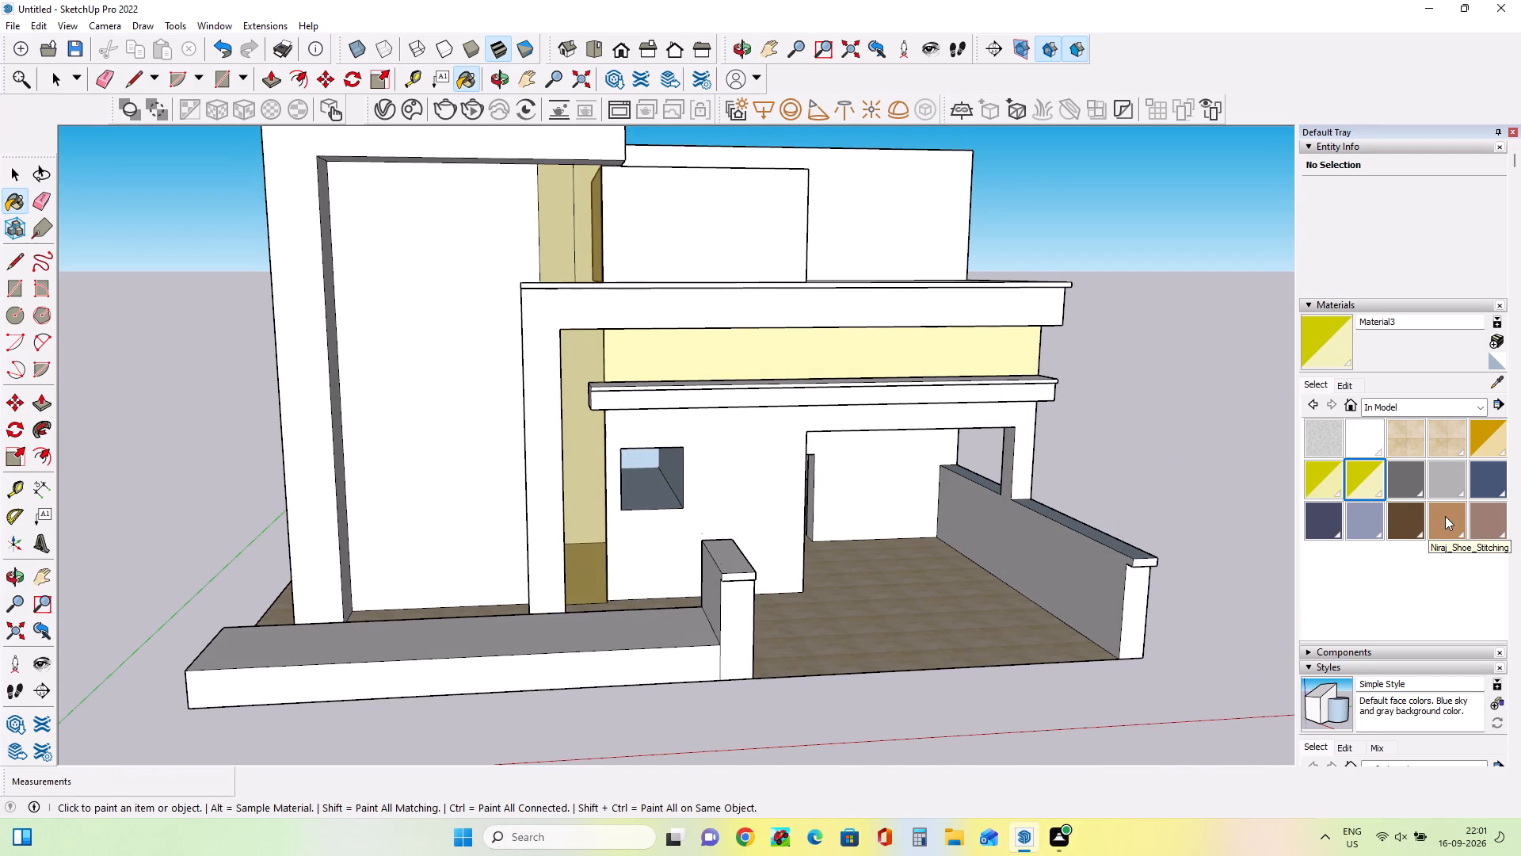
Create a new translucent brown material based on Niraj_Shoe_Stitching with opacity 35.
left_click(1445, 516)
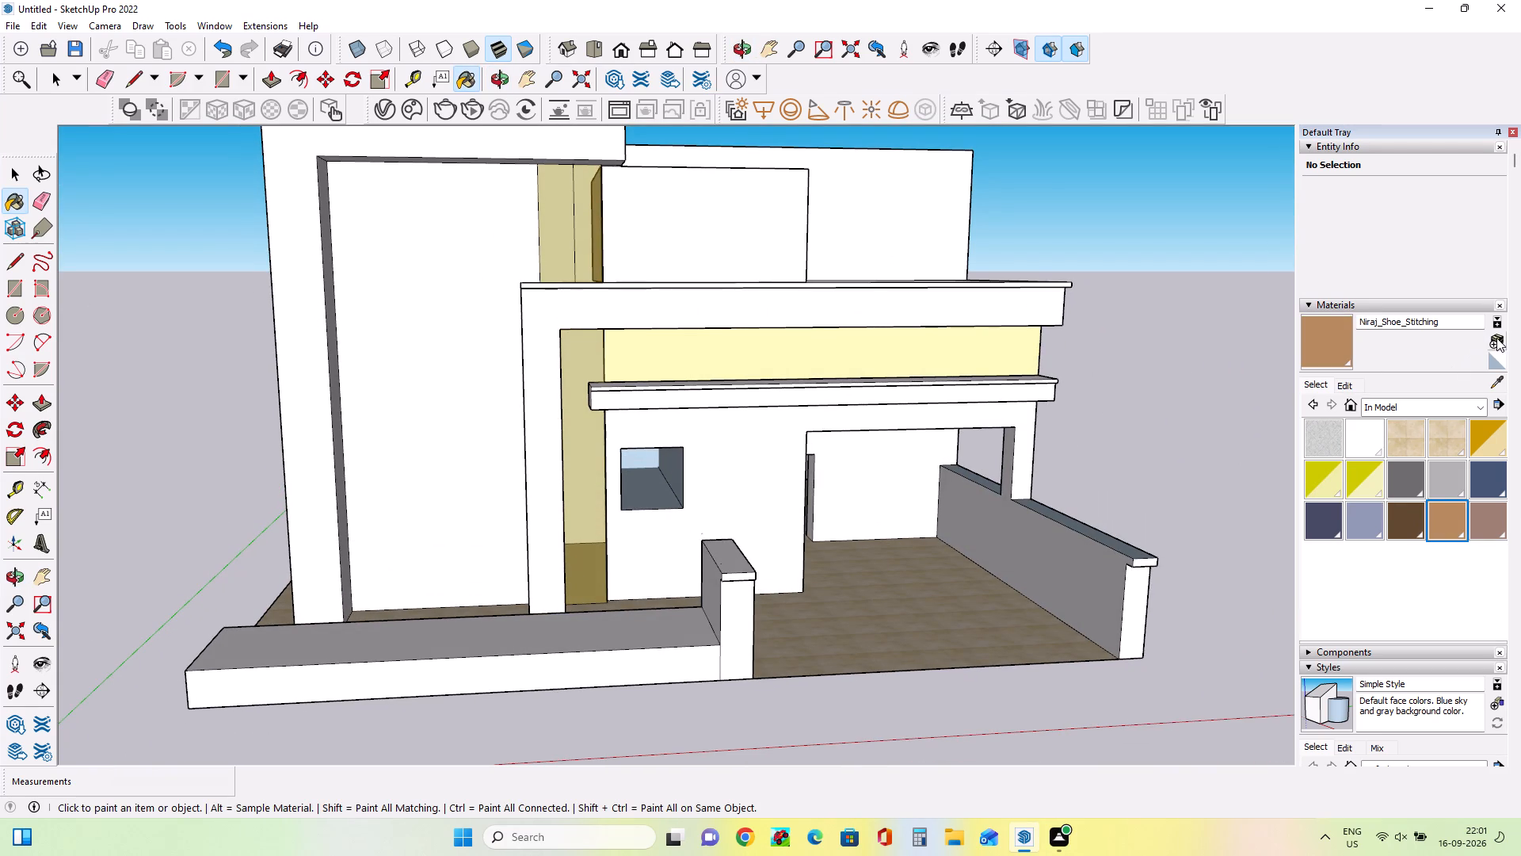
left_click(1496, 338)
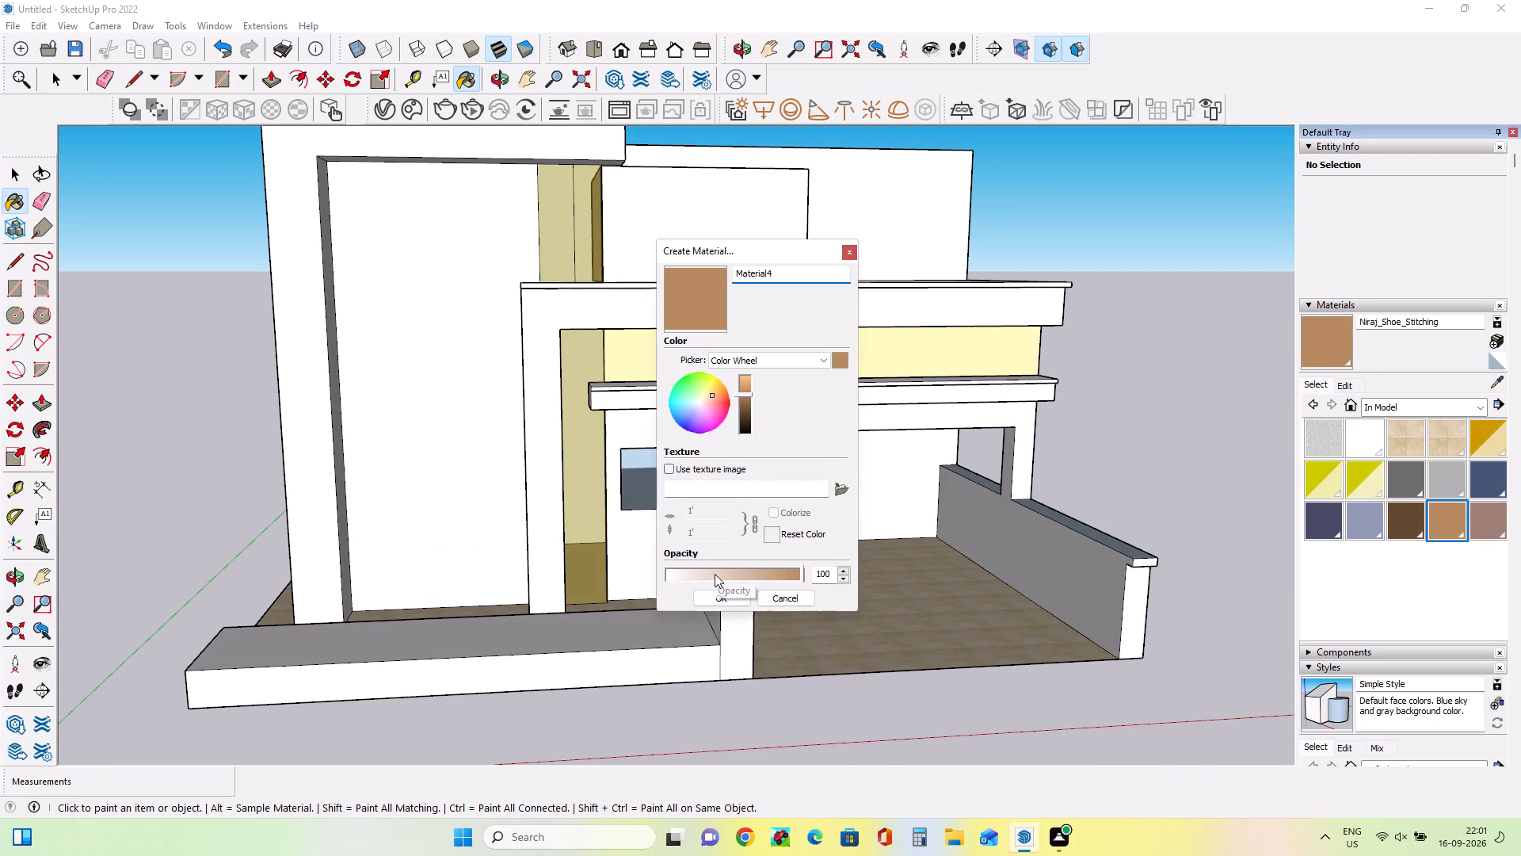
left_click(715, 574)
left_click(734, 597)
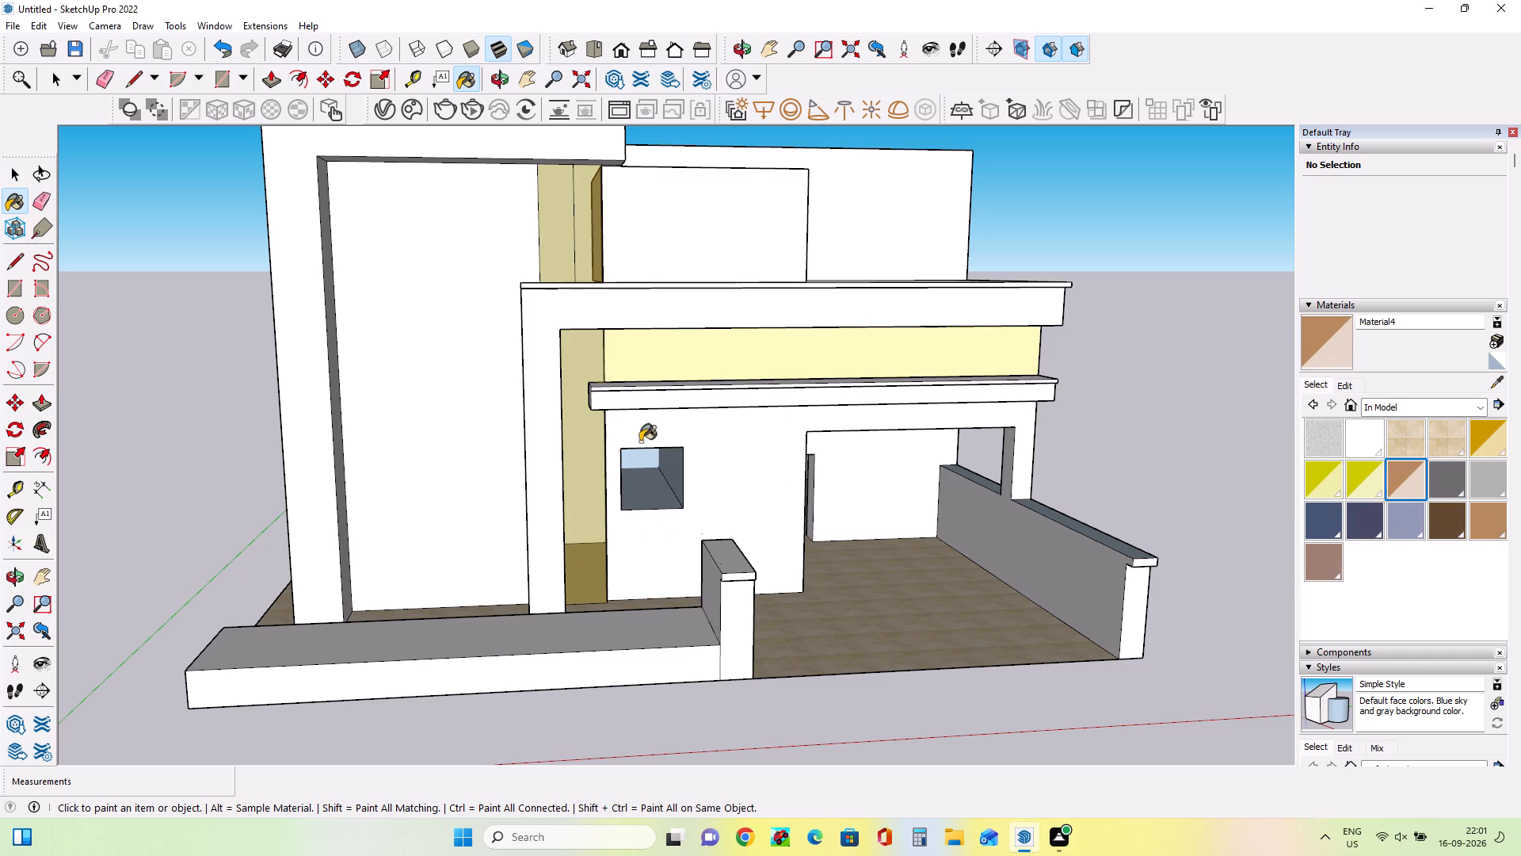
Paint the band between the canopies and the yellow wall strips beside and above it with the translucent brown material.
left_click(649, 365)
left_click(585, 367)
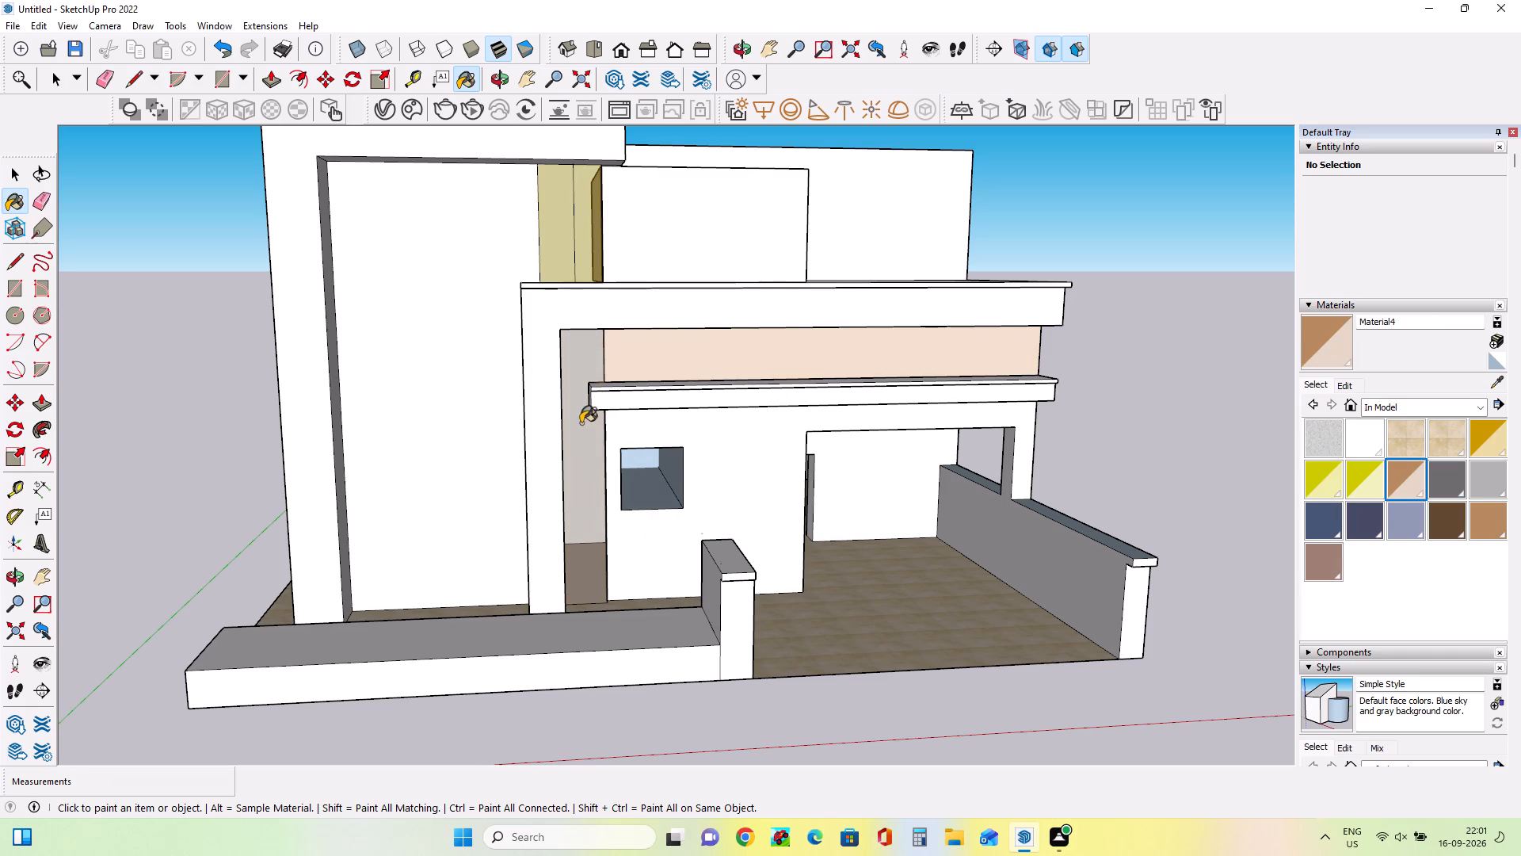
left_click(632, 365)
left_click(574, 247)
left_click(585, 252)
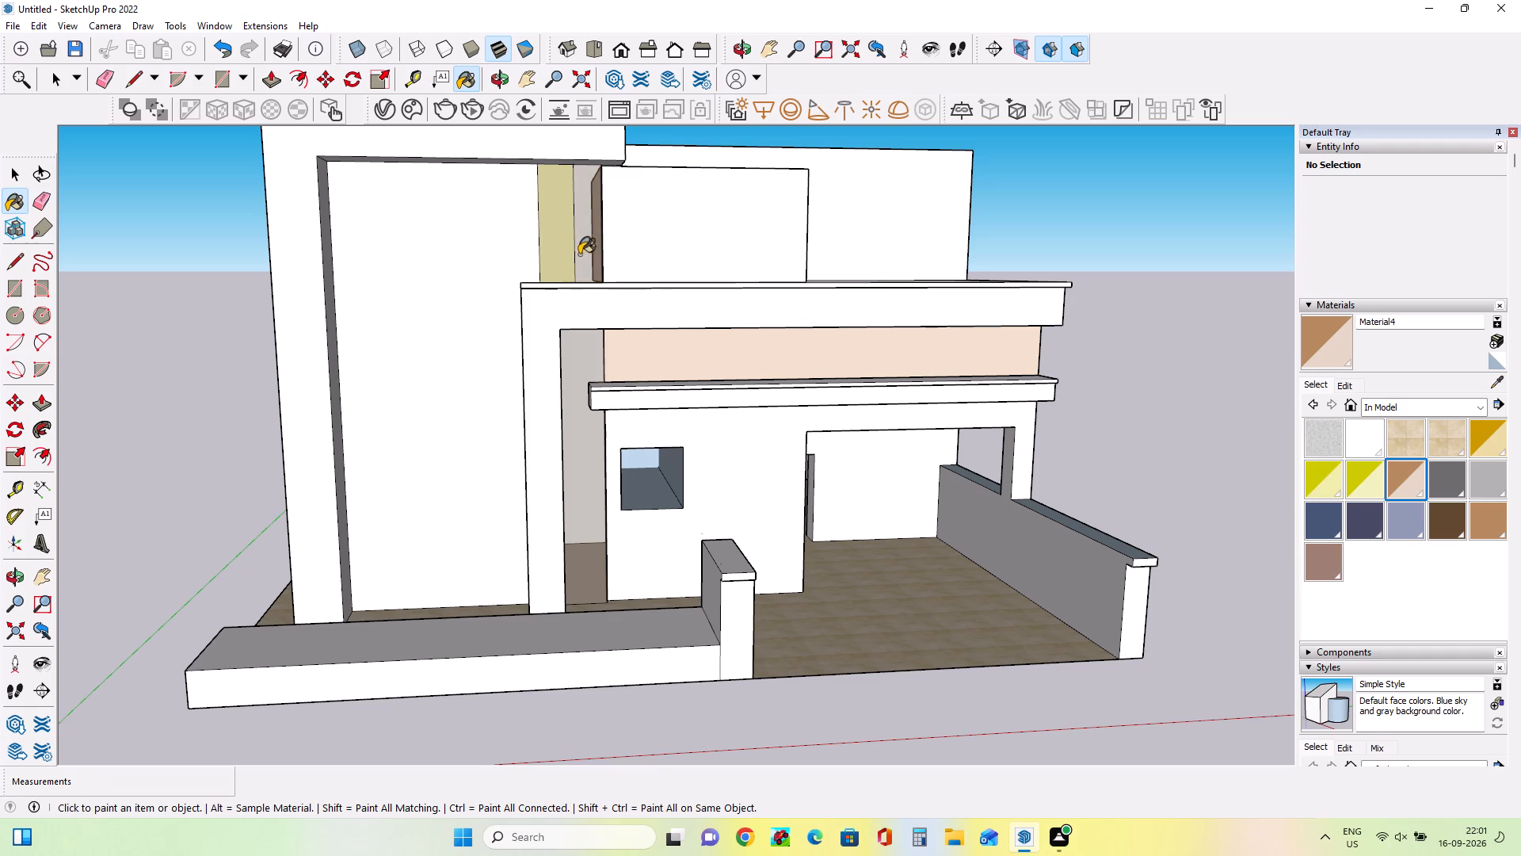
left_click(556, 257)
middle_click_drag(666, 320, 639, 460)
middle_click_drag(661, 434, 532, 316)
middle_click_drag(623, 426, 676, 464)
left_click(577, 368)
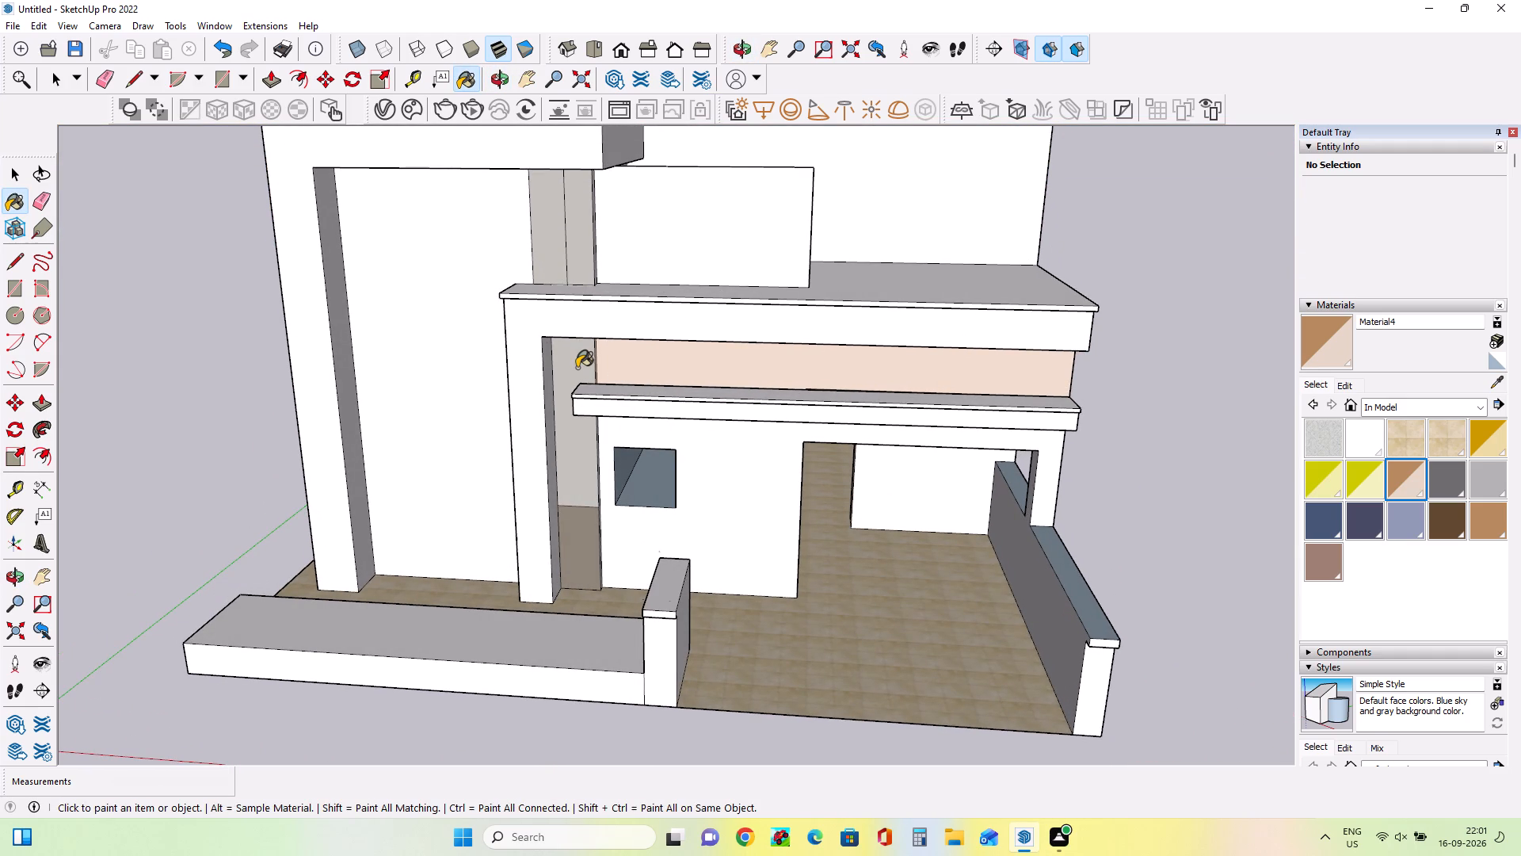
left_click(656, 375)
double_click(661, 368)
Erase the vertical line that splits the painted wall strip above the upper canopy.
middle_click_drag(713, 445, 780, 506)
middle_click_drag(780, 456, 780, 407)
scroll(780, 407, "down", 4)
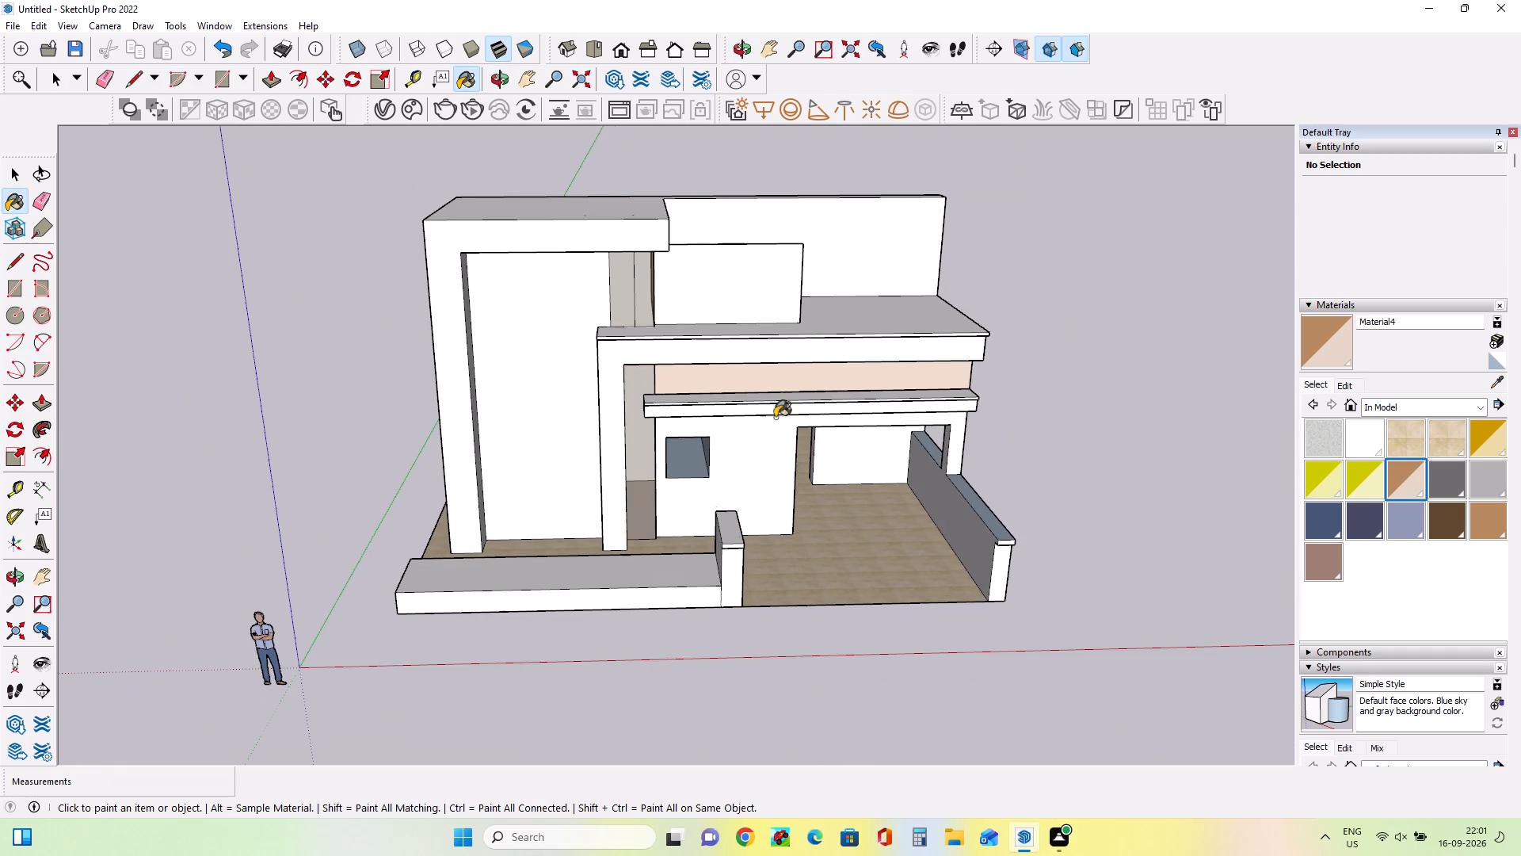
middle_click_drag(735, 477, 744, 511)
middle_click_drag(743, 452, 741, 387)
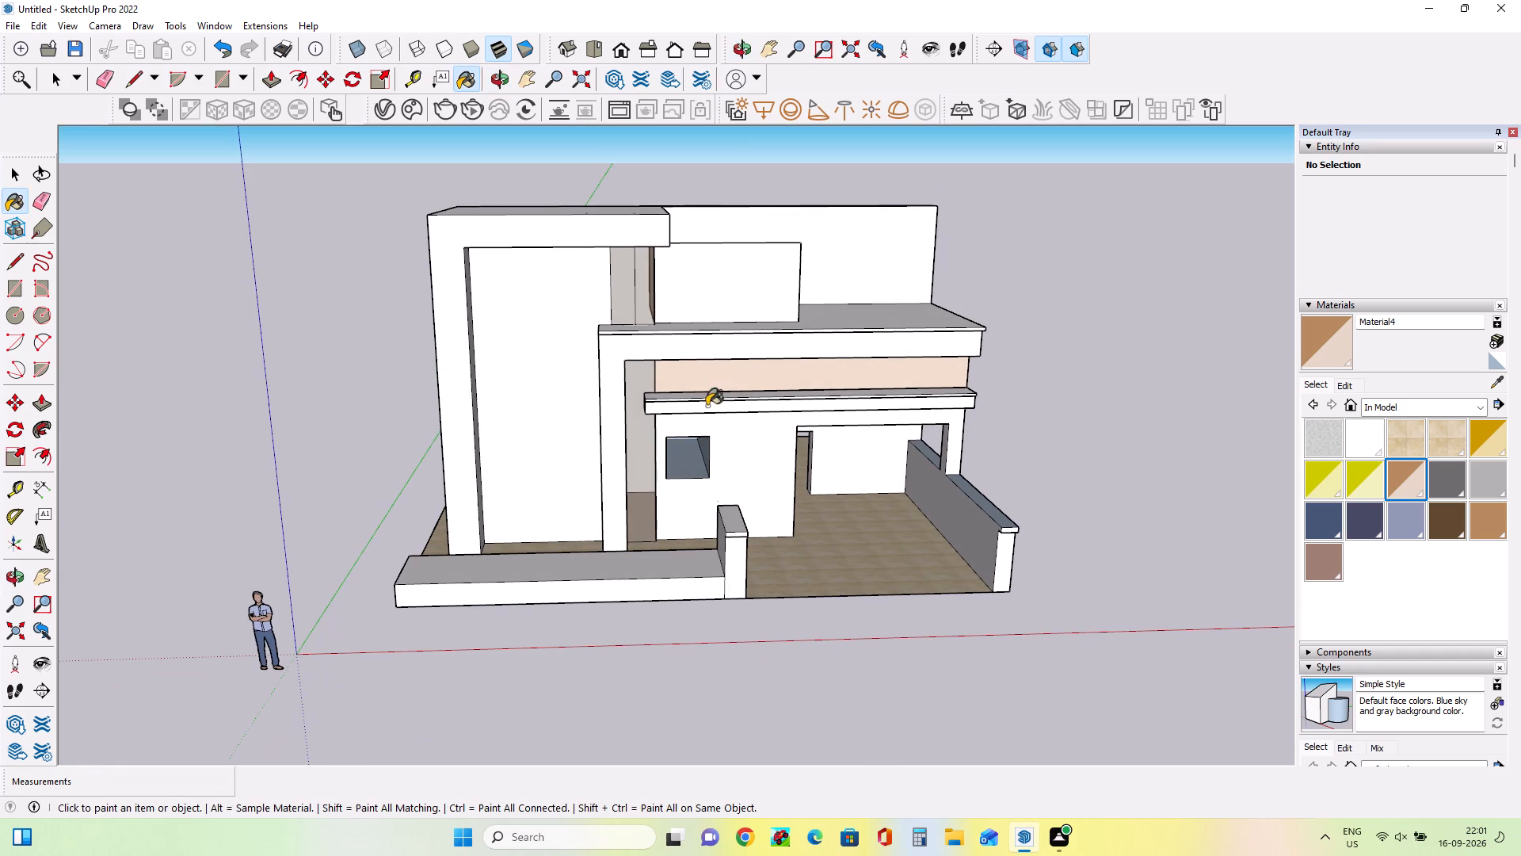
left_click(638, 298)
left_click(627, 300)
scroll(662, 310, "up", 3)
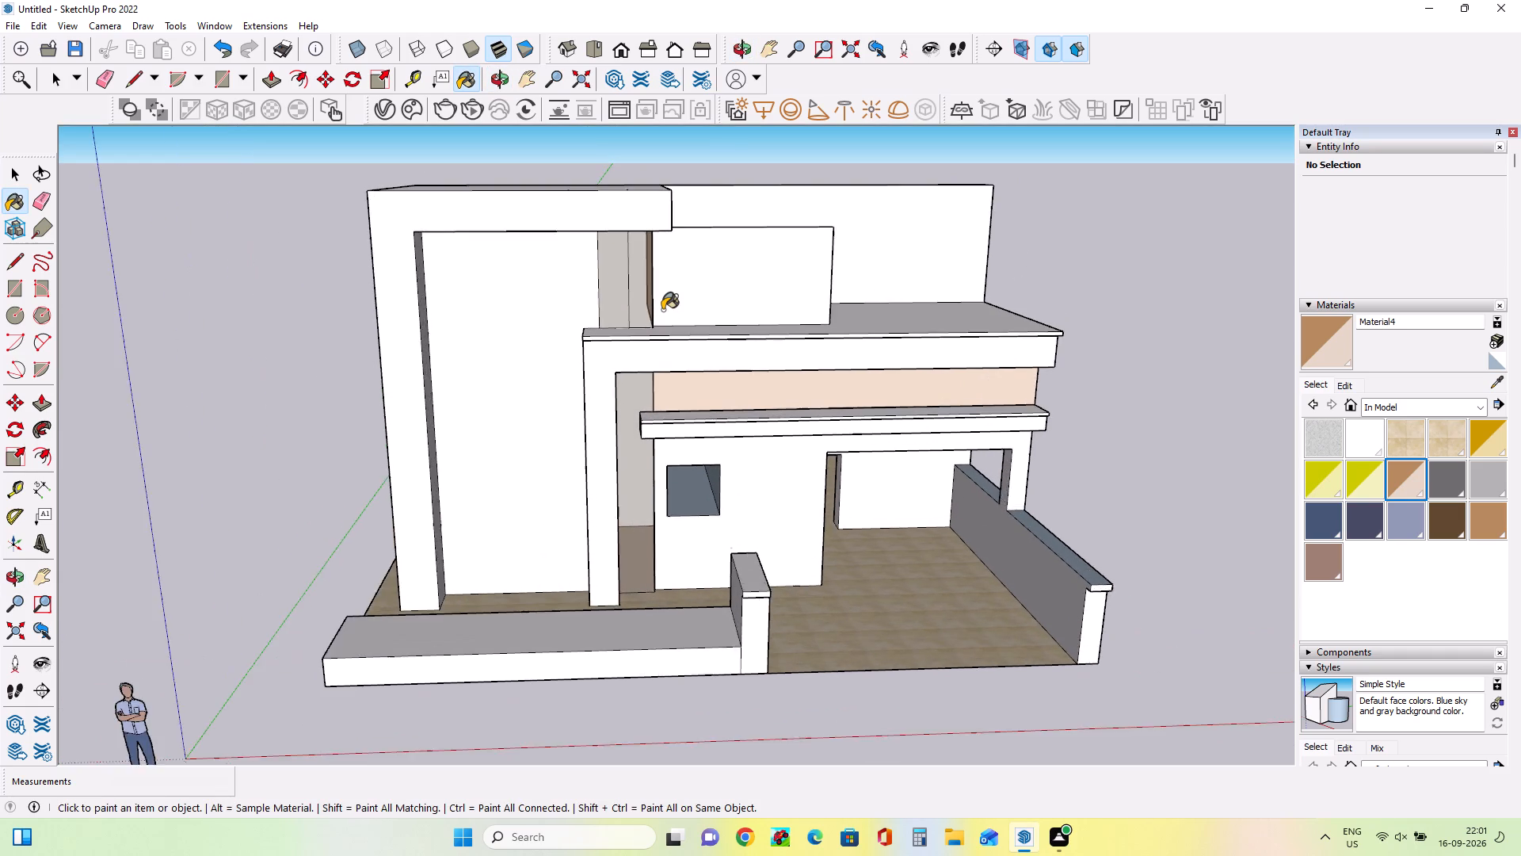
scroll(662, 310, "up", 3)
left_click(38, 201)
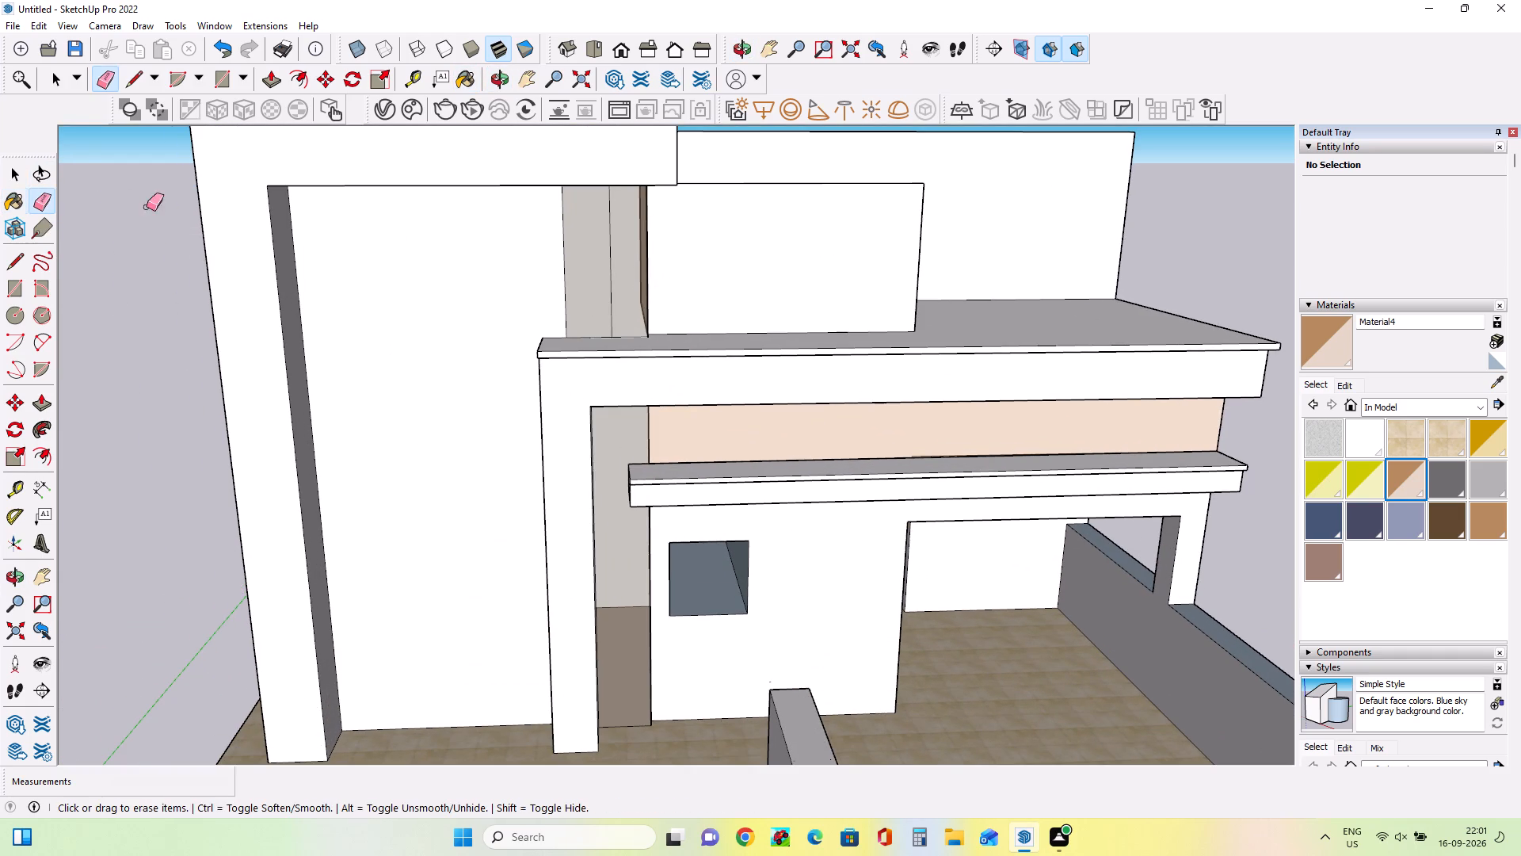
left_click(612, 278)
Examine the building's front, side and rear from all around, including the beam projecting from the rear wall.
scroll(625, 379, "down", 4)
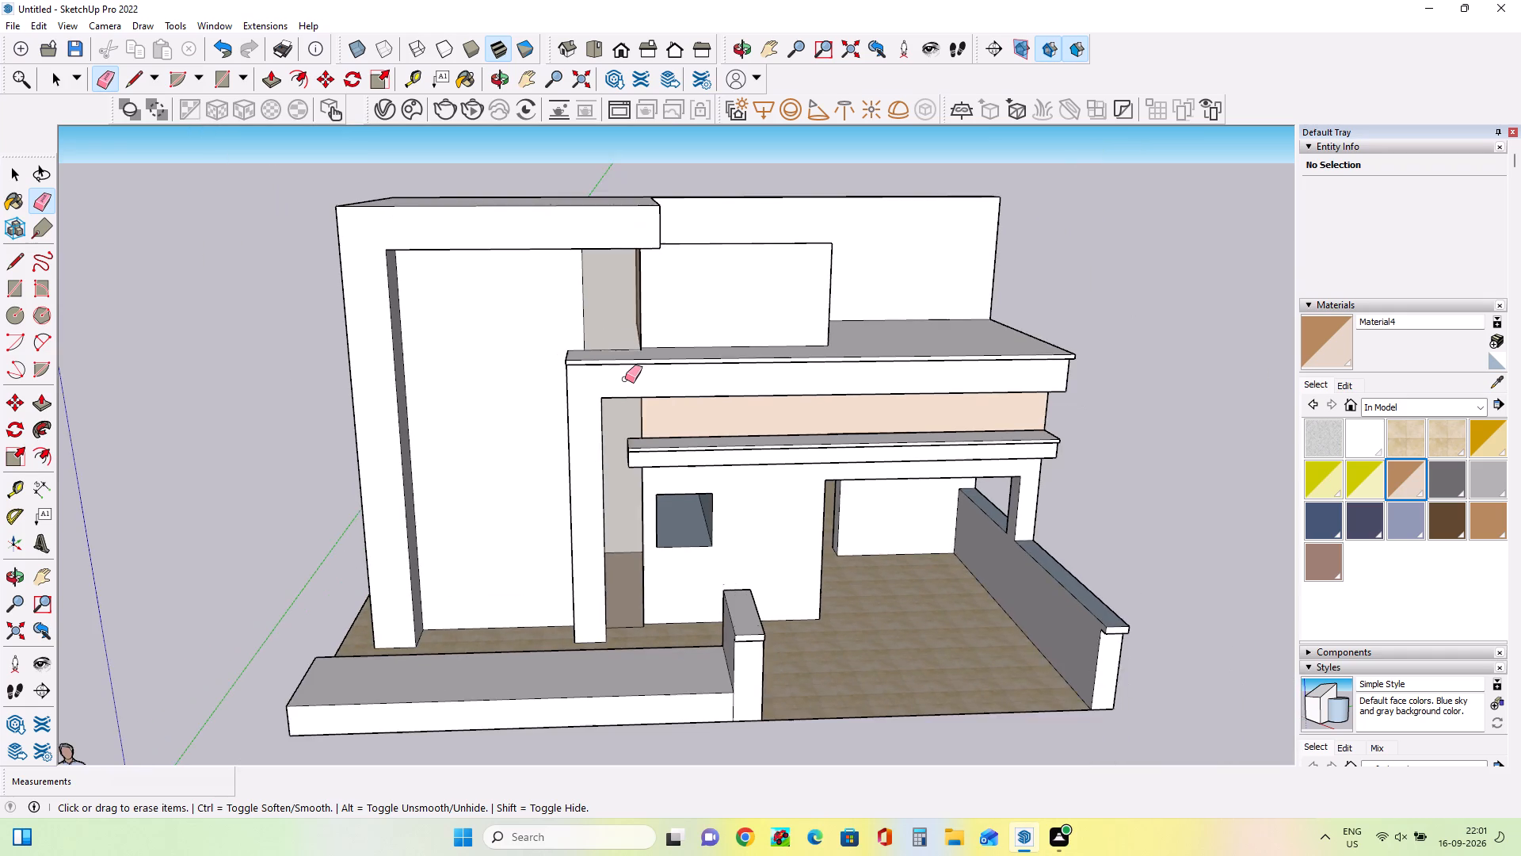
middle_click_drag(633, 396, 635, 328)
middle_click_drag(696, 325, 595, 273)
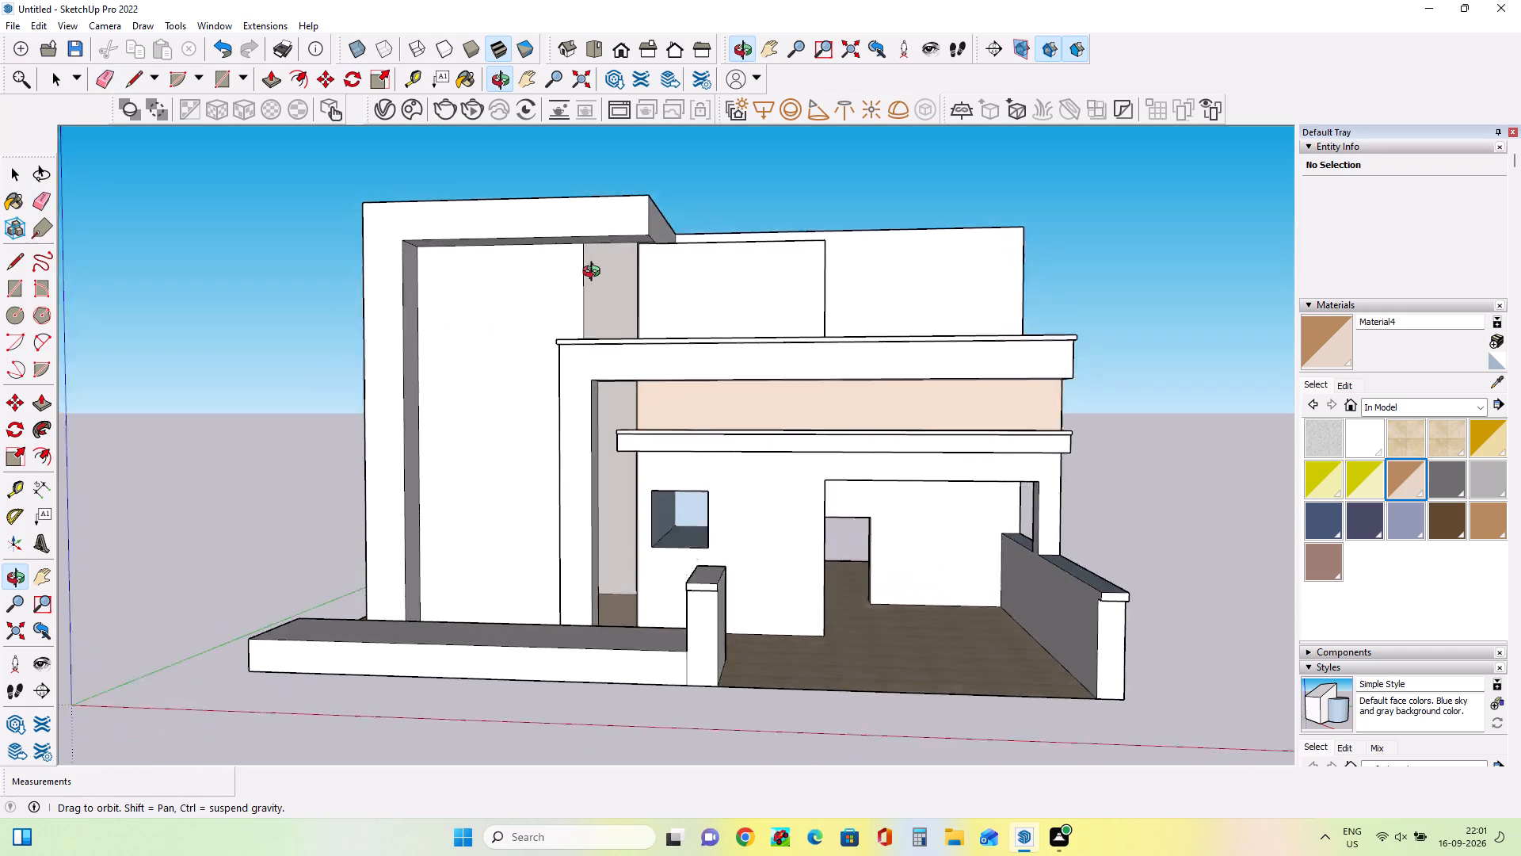
middle_click_drag(595, 273, 328, 451)
middle_click_drag(646, 375, 557, 387)
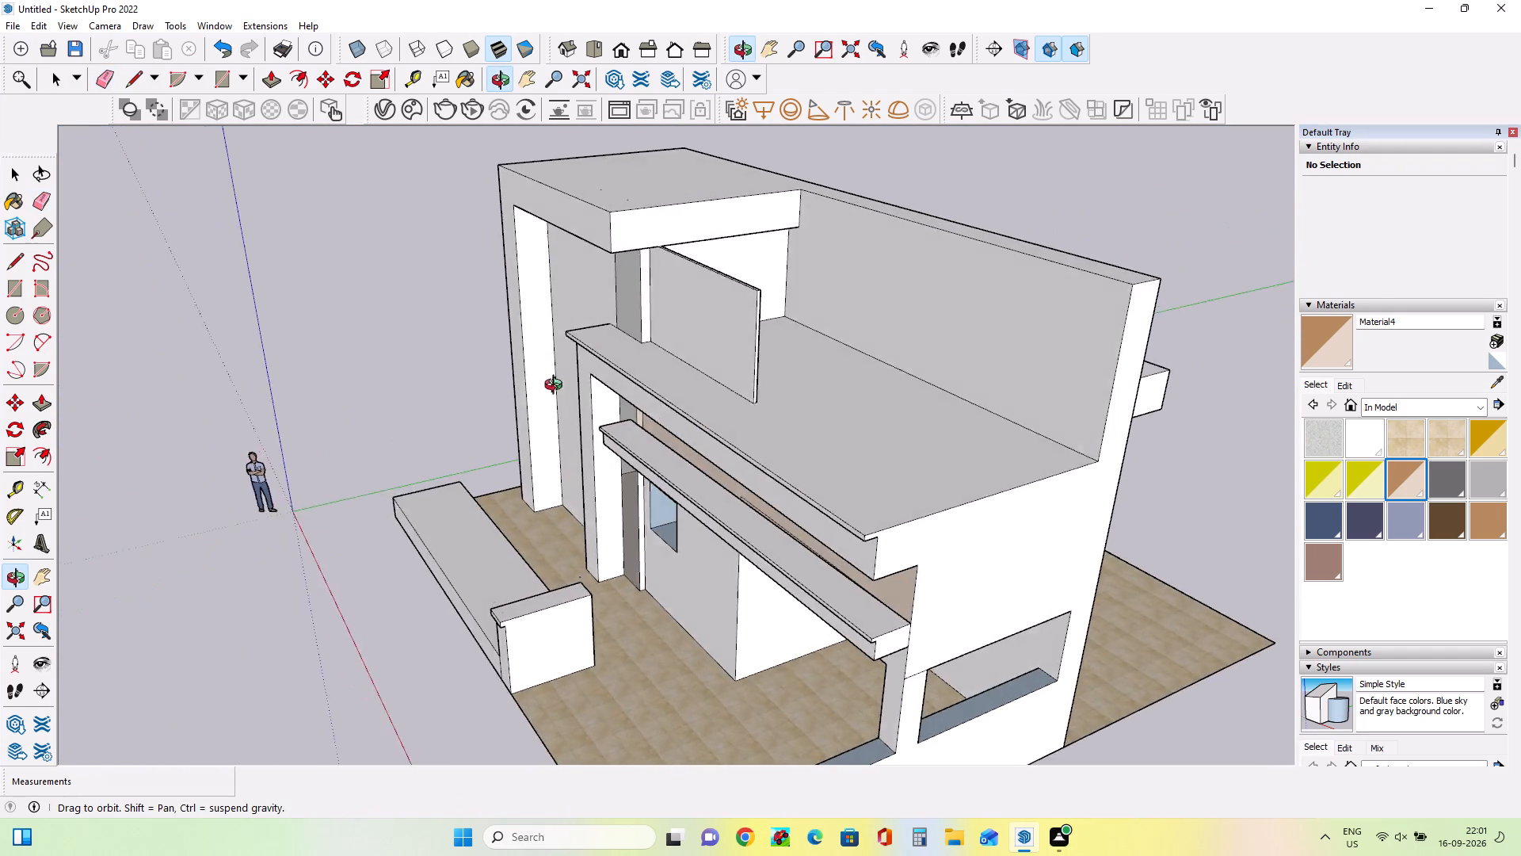
middle_click_drag(557, 387, 528, 418)
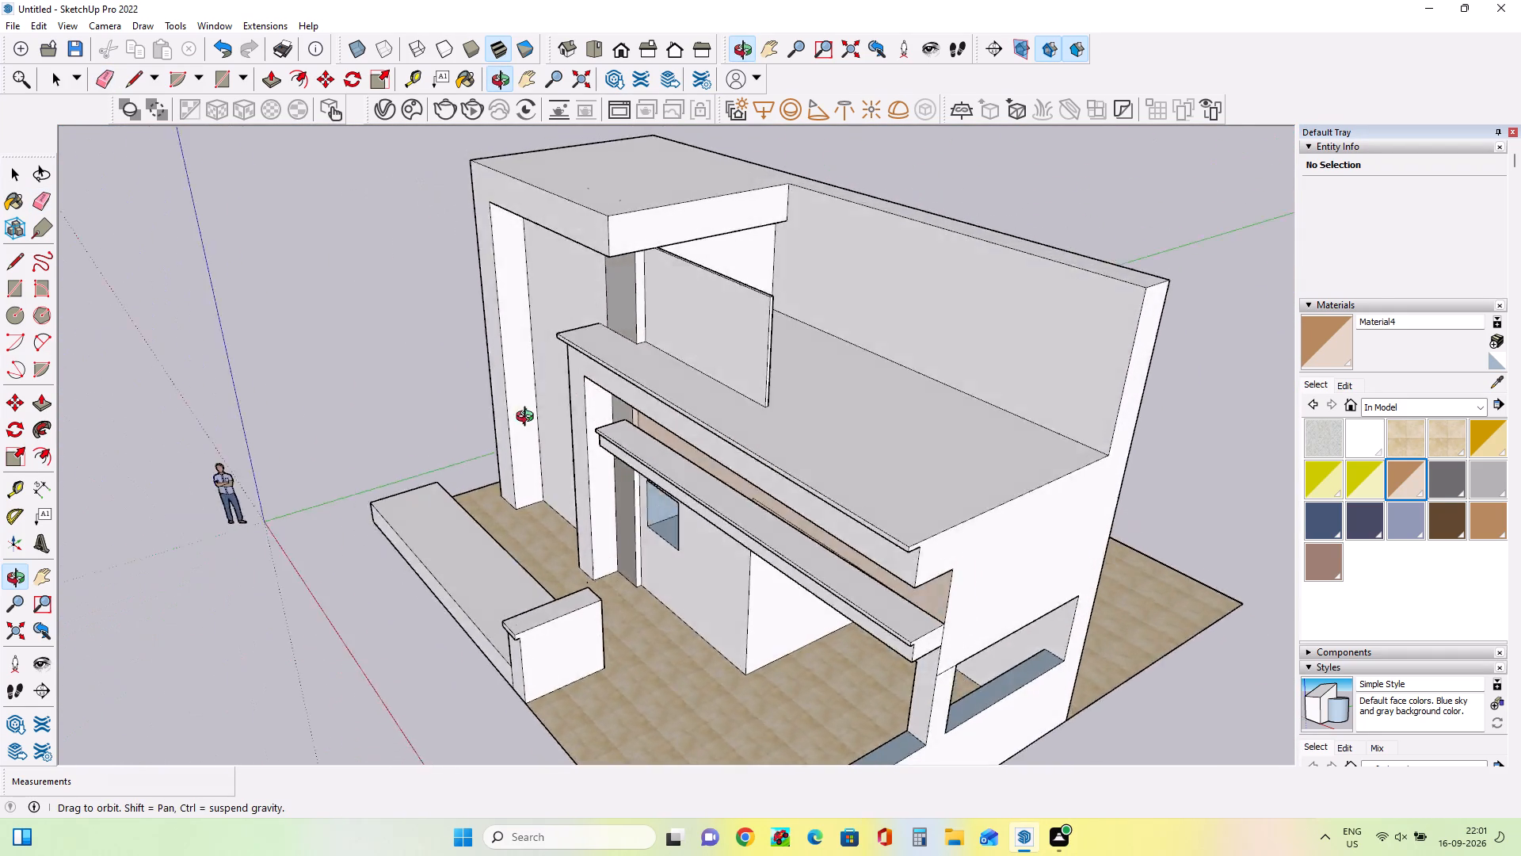
middle_click_drag(528, 418, 370, 442)
middle_click_drag(1080, 506, 780, 449)
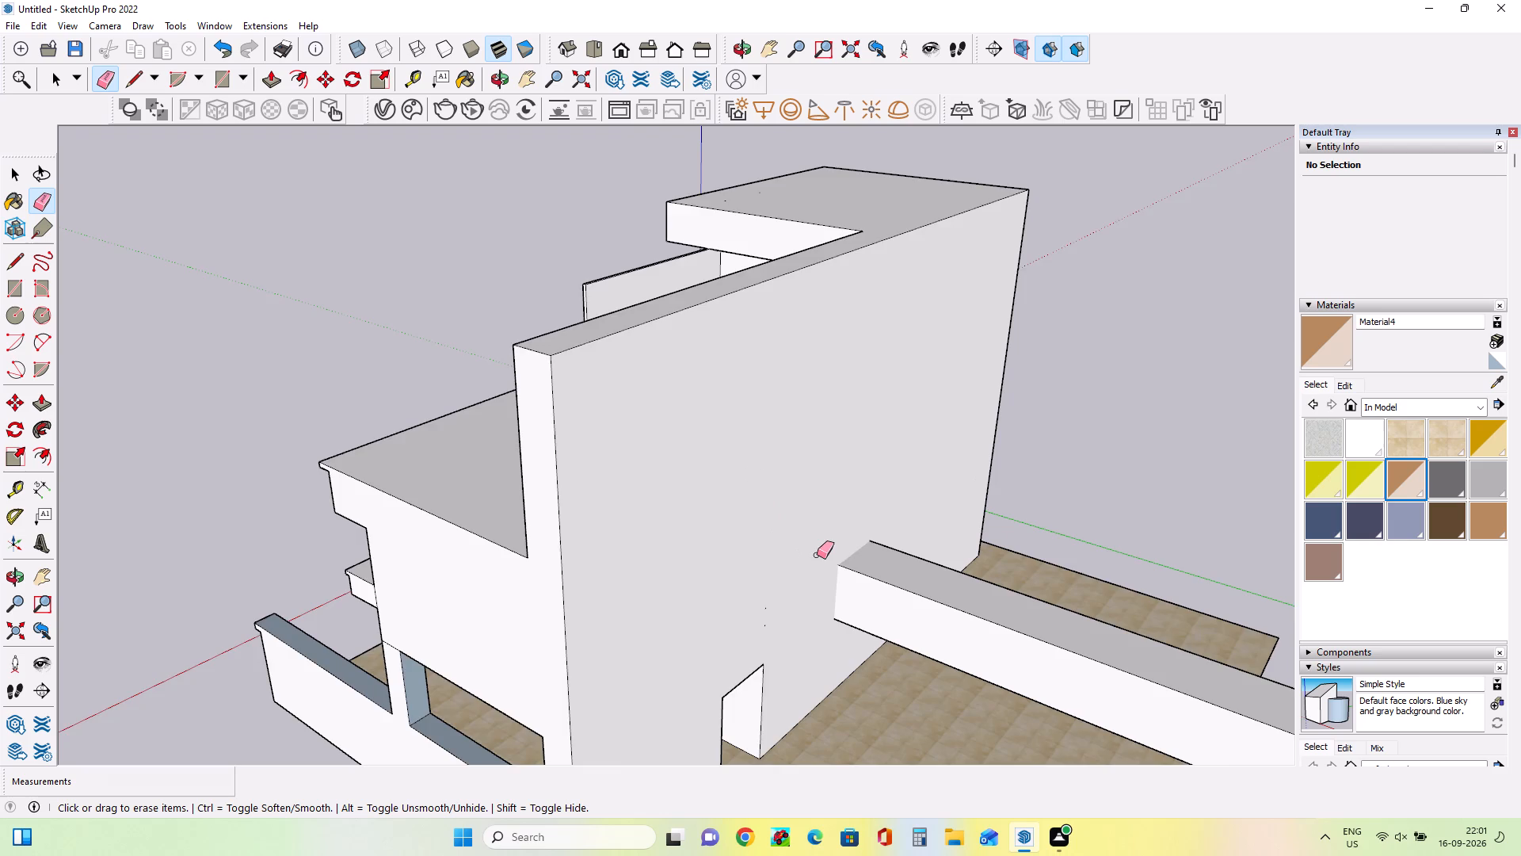
scroll(807, 545, "down", 9)
middle_click_drag(852, 575, 1282, 516)
middle_click_drag(795, 577, 915, 556)
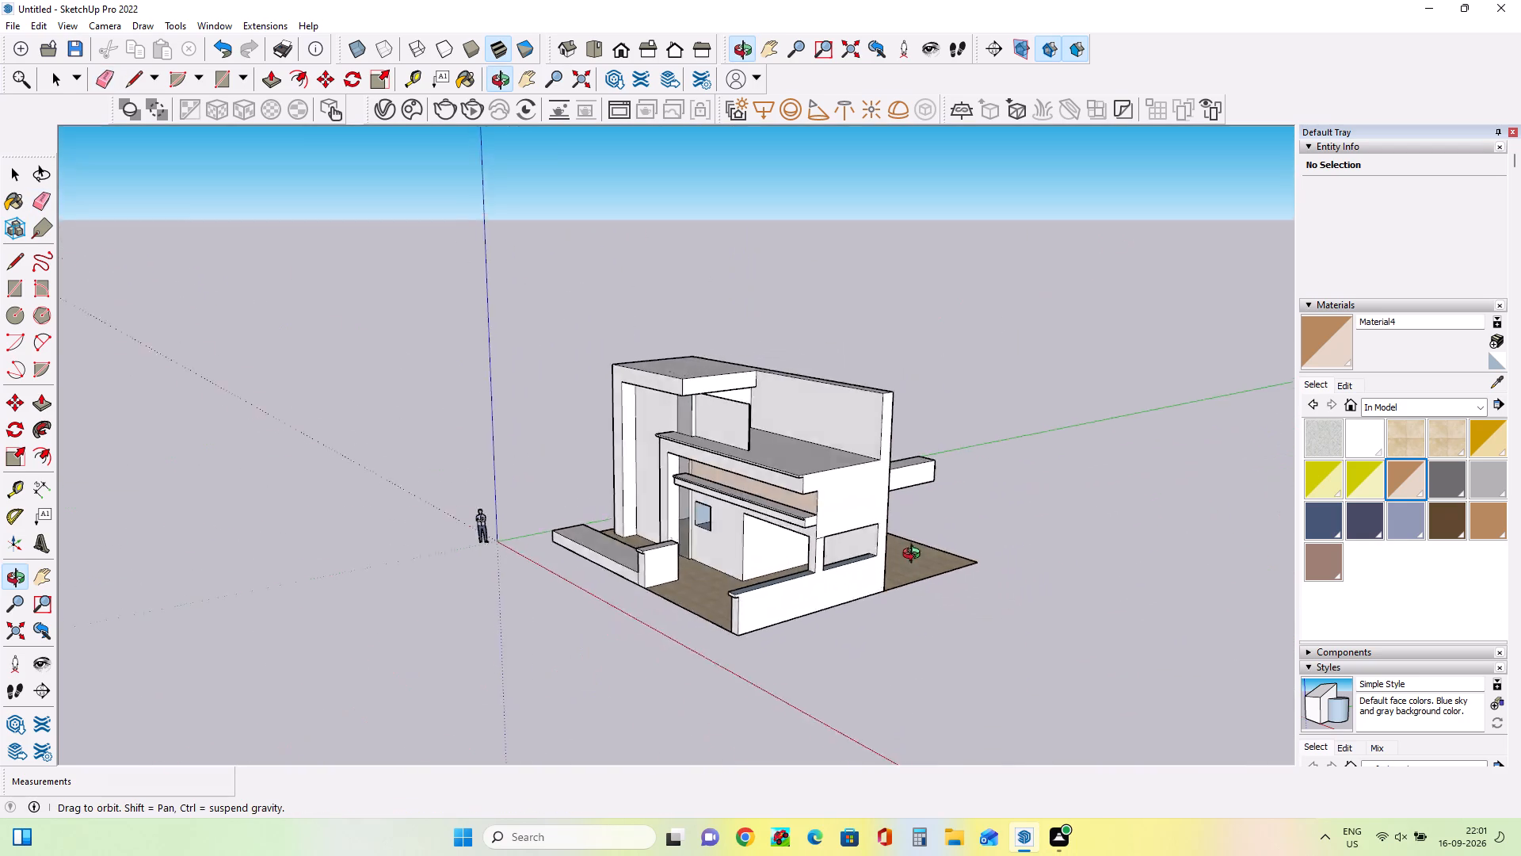
middle_click_drag(915, 556, 509, 575)
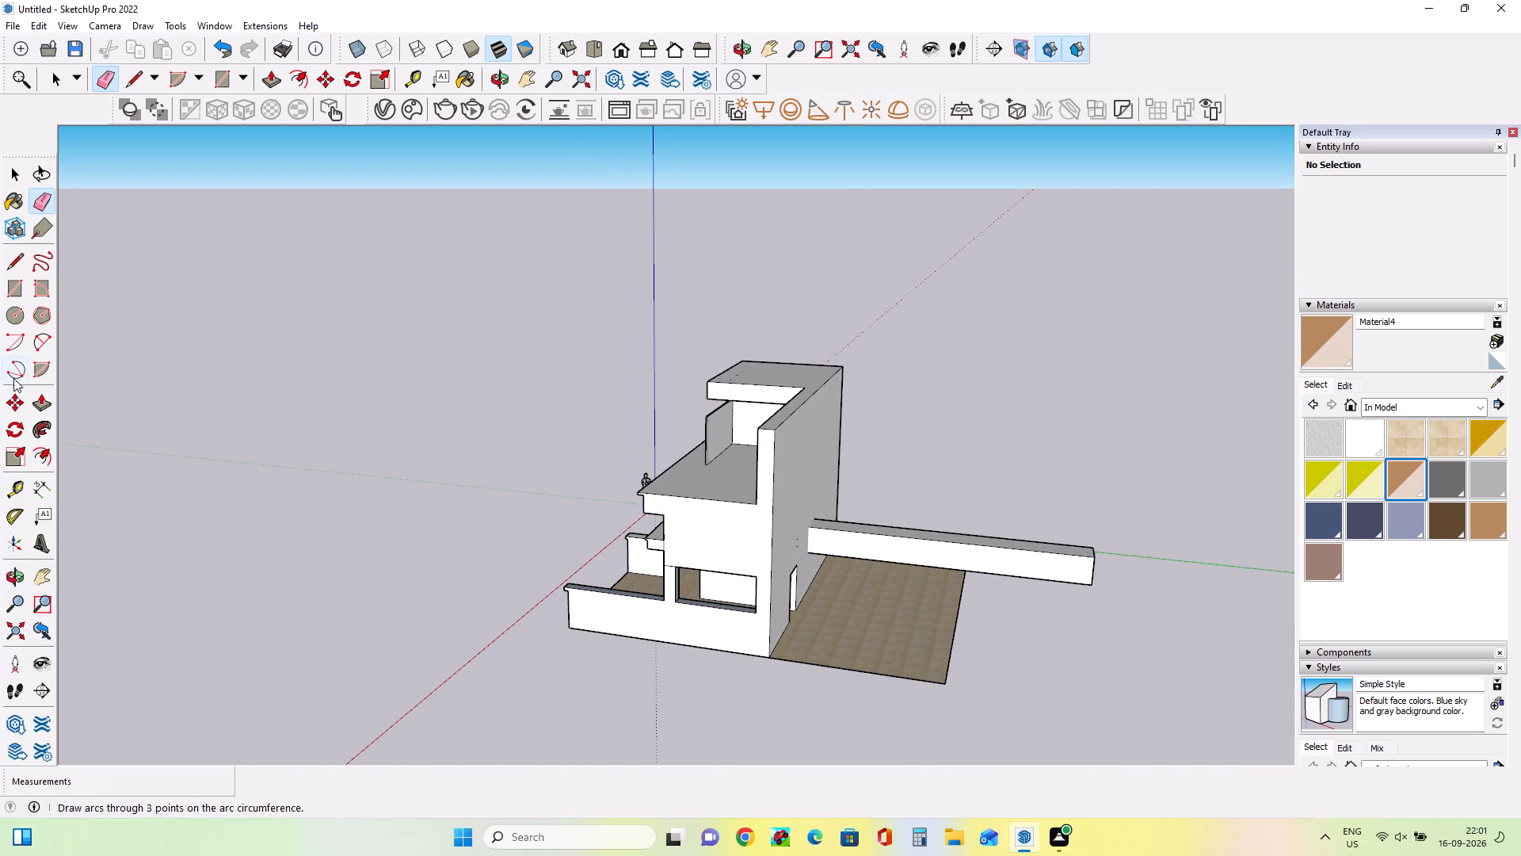
Push the end face of the square beam behind the rear wall back about 39', leaving an opening through the wall.
left_click(38, 410)
middle_click_drag(1269, 581, 760, 525)
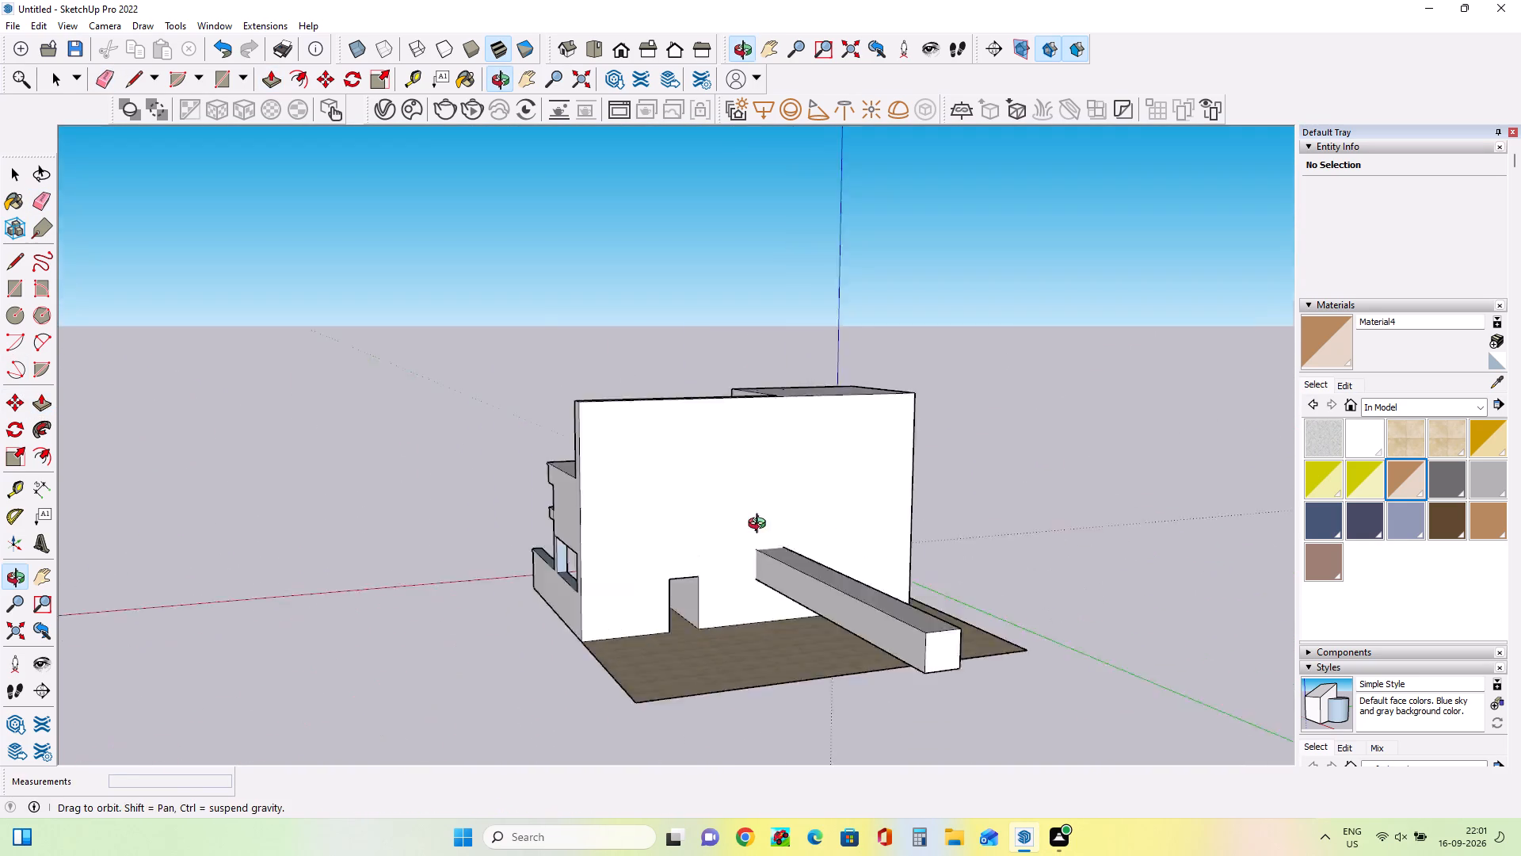
middle_click_drag(760, 525, 747, 523)
left_click(719, 660)
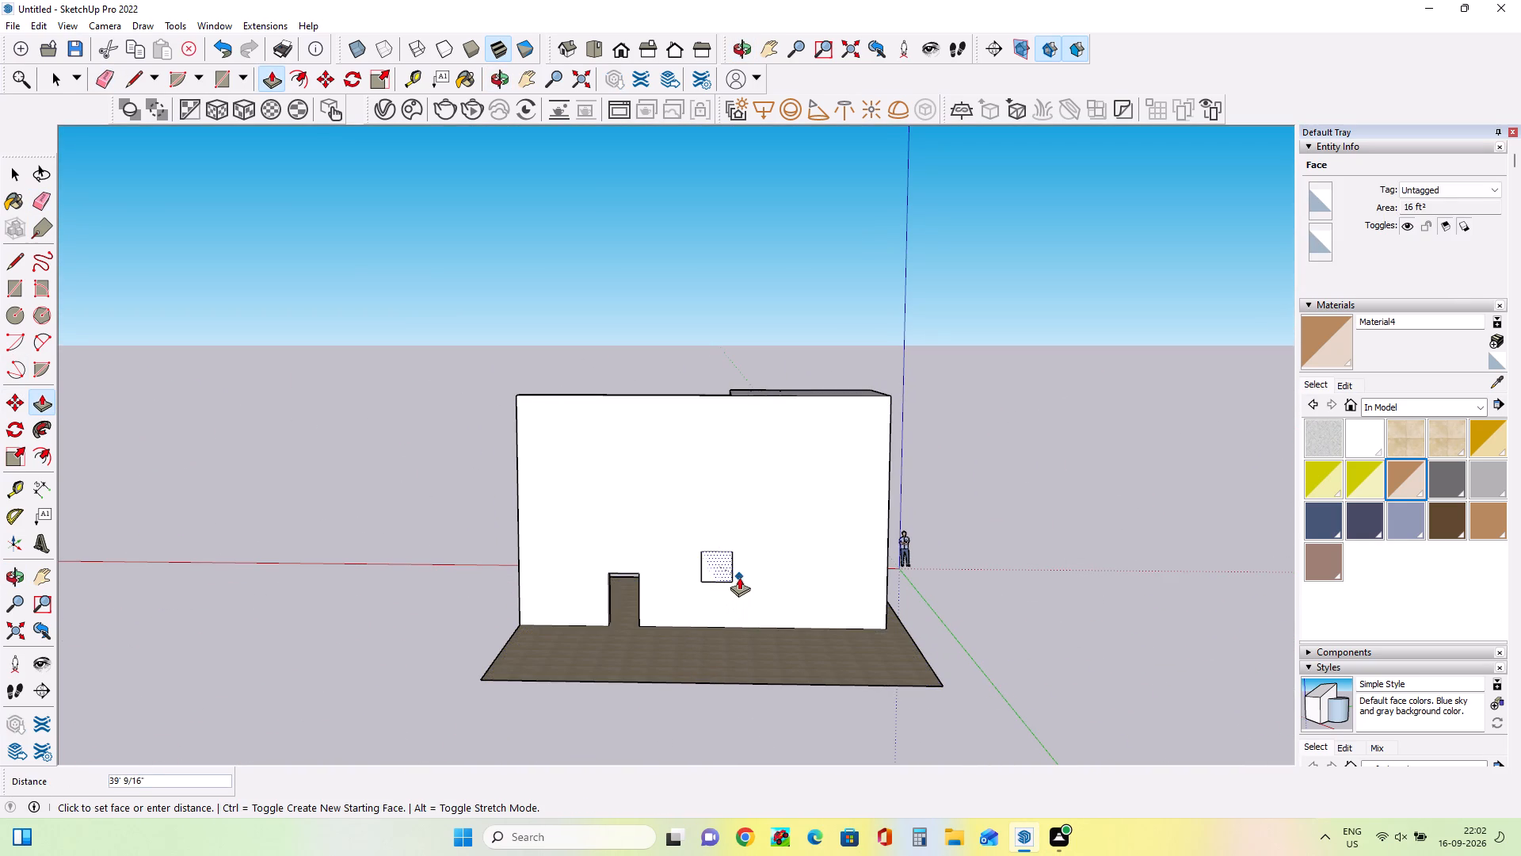
left_click(739, 577)
Push/Pull the rear wall's outer face by about 1 1/4".
middle_click_drag(635, 581, 789, 617)
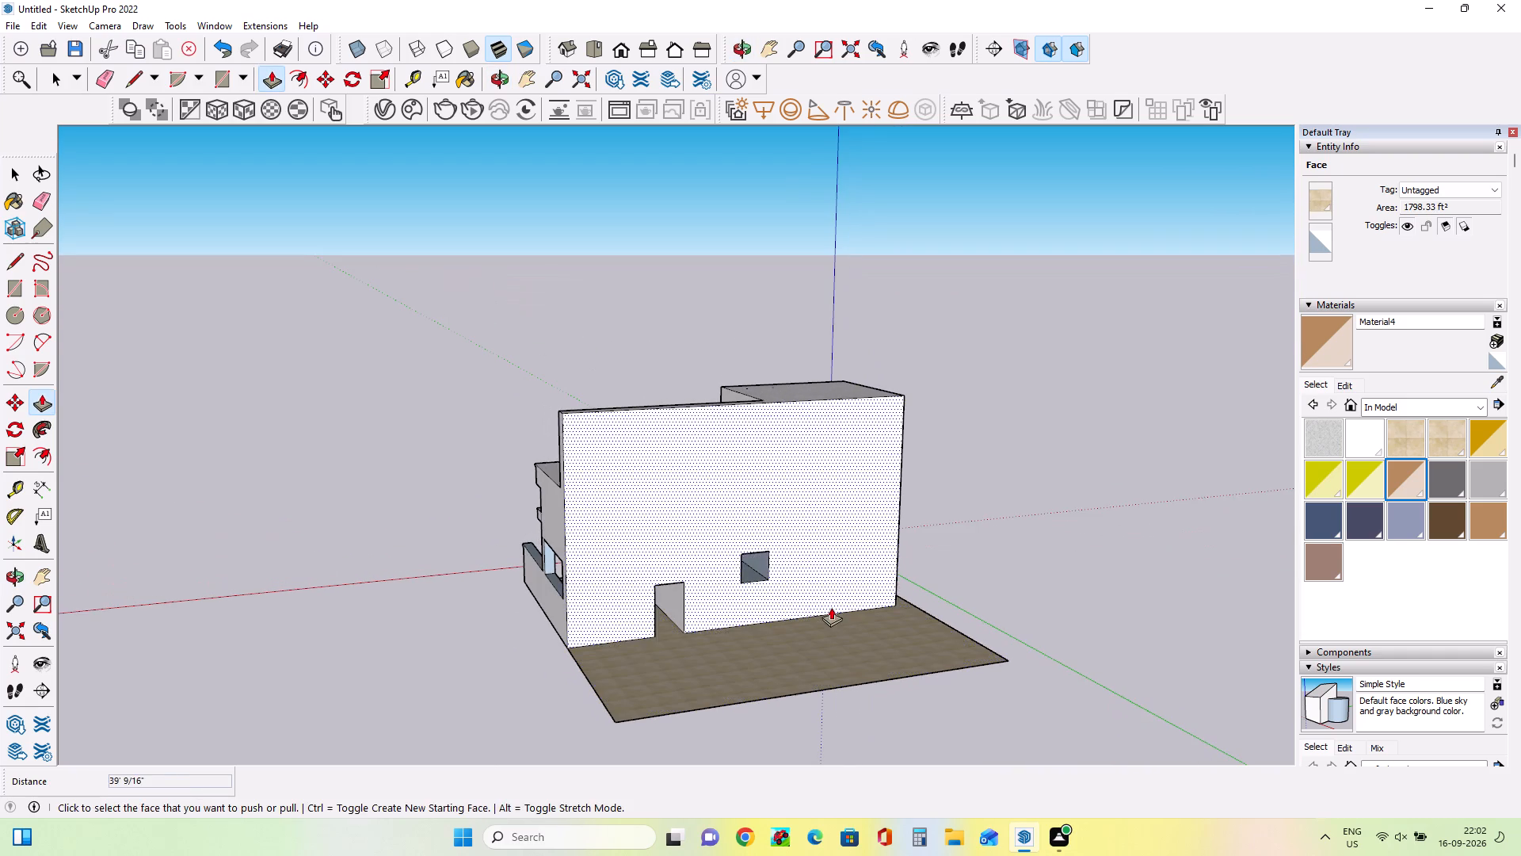
middle_click_drag(683, 562, 818, 616)
left_click(762, 597)
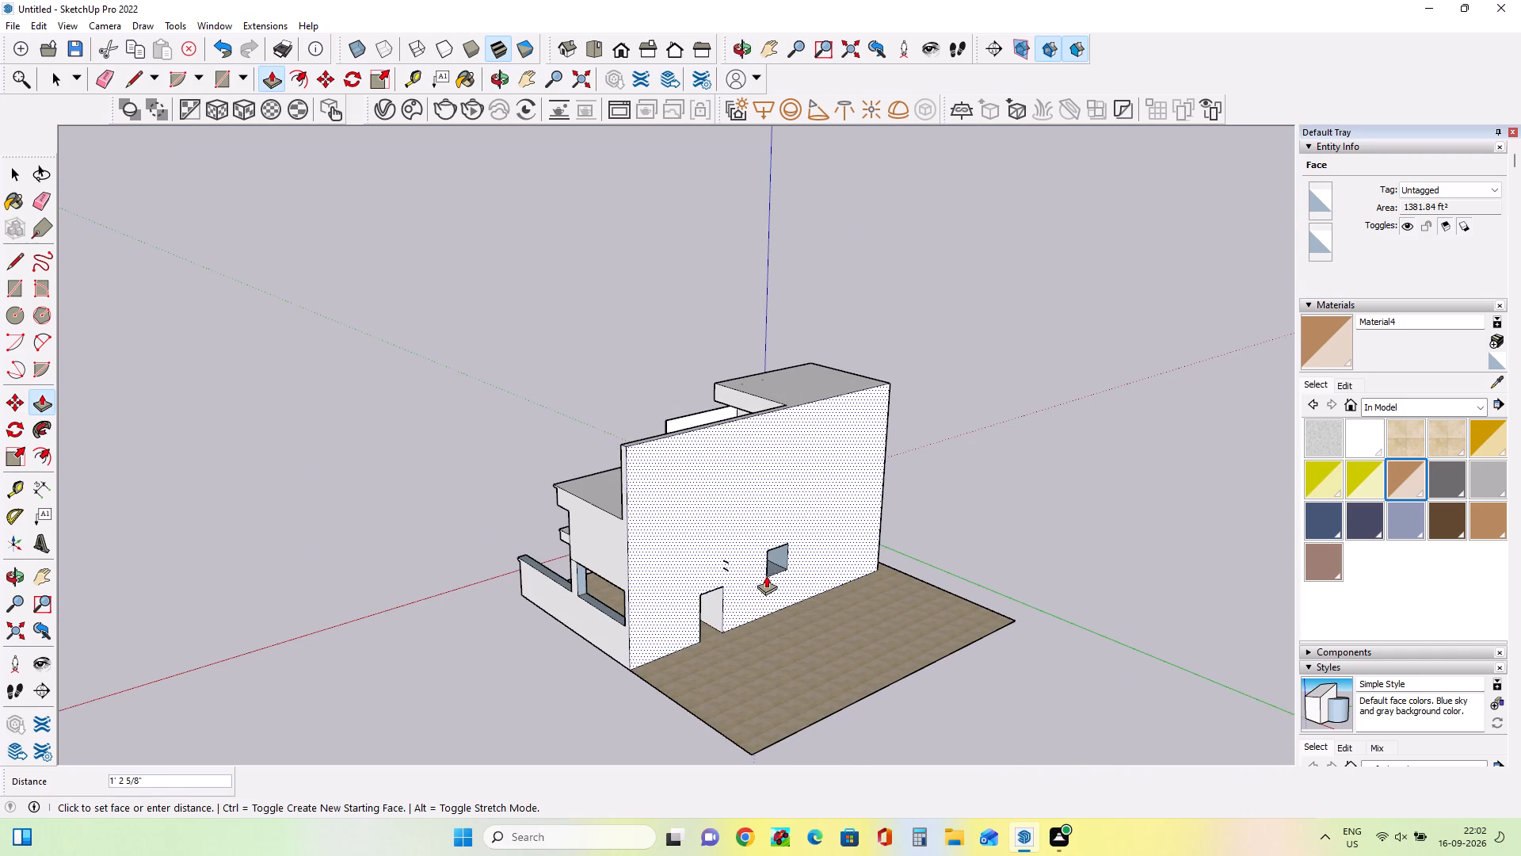
left_click(770, 582)
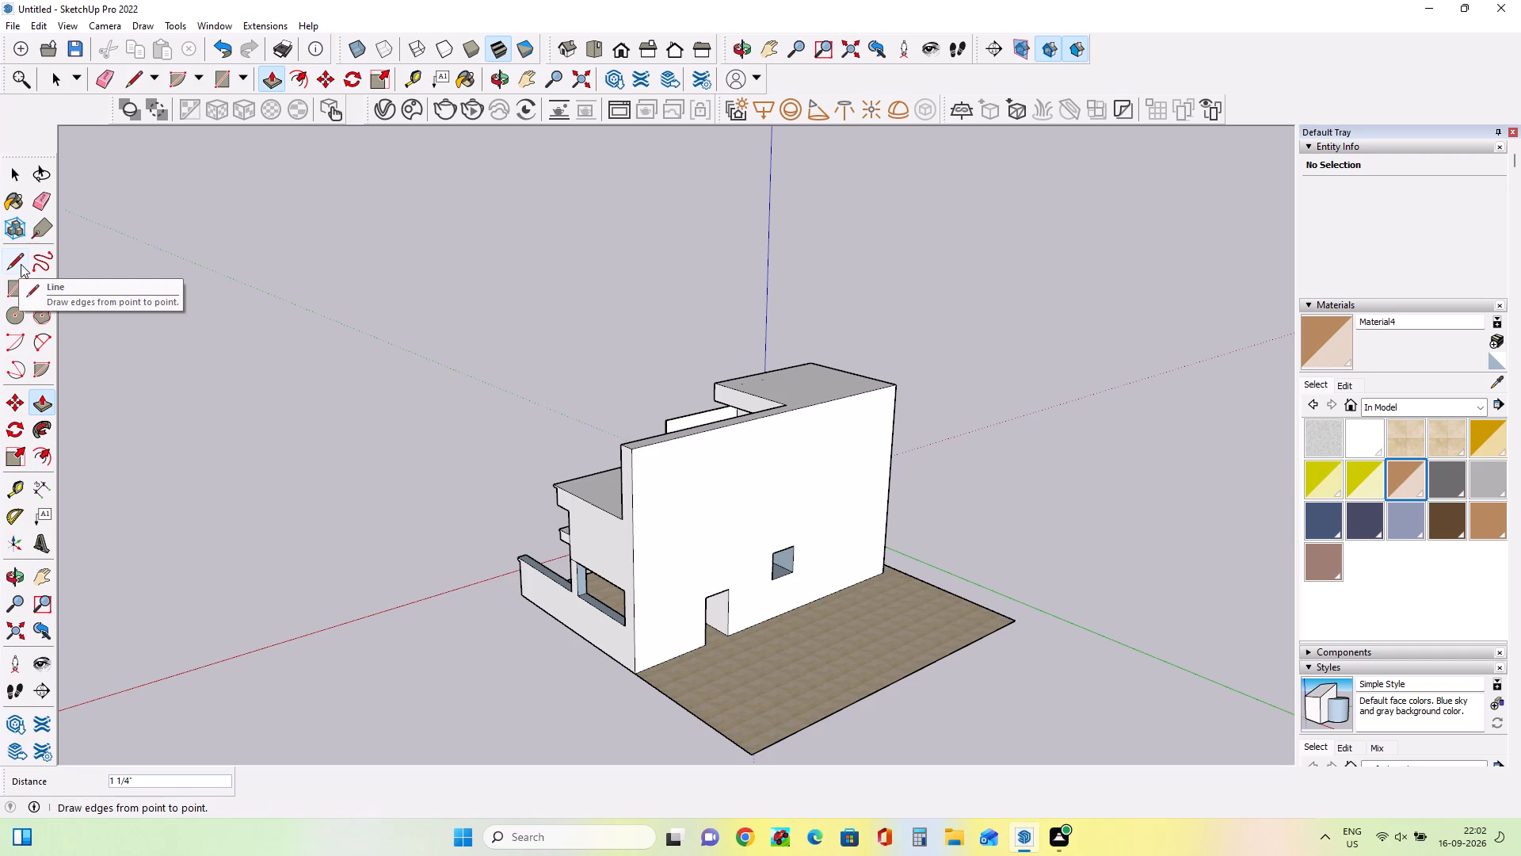
Close the rear wall's door opening with a wall-sized rectangle of about 47' 6" by 30', and draw a small rectangle across its window opening.
left_click(40, 294)
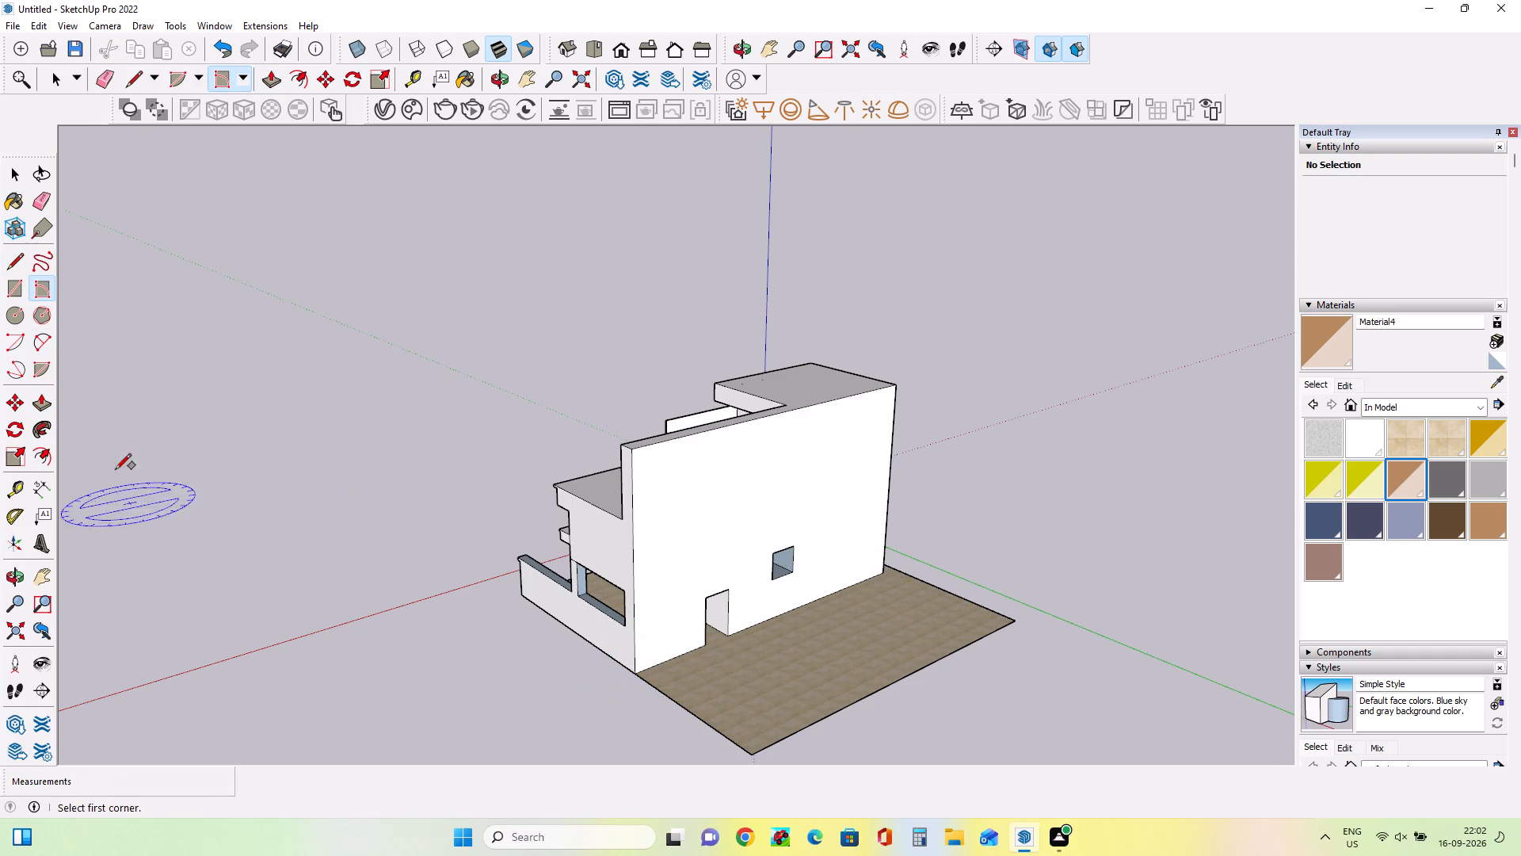
left_click(11, 285)
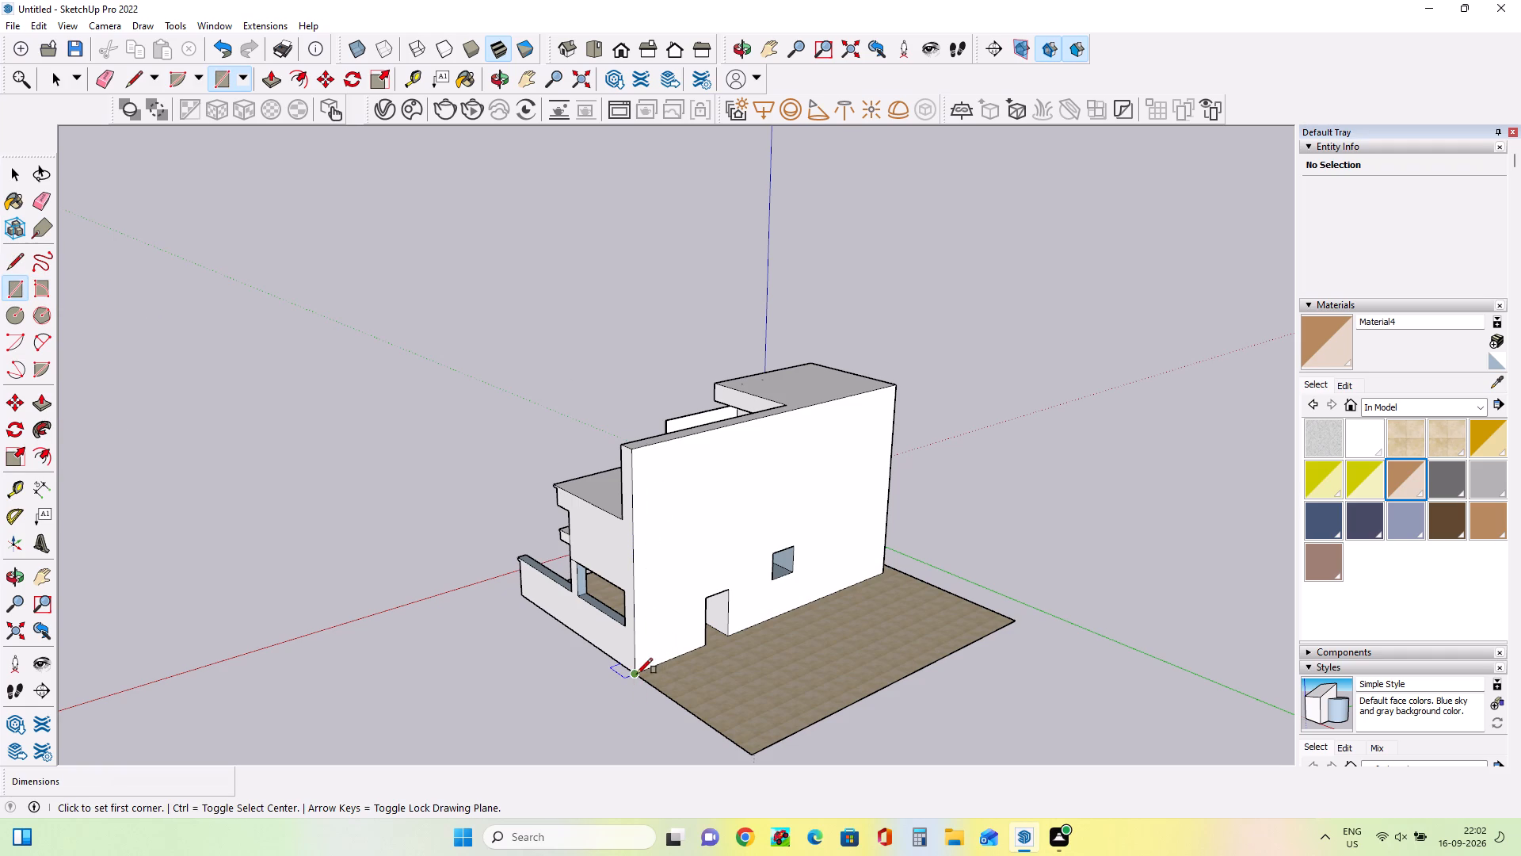
left_click(633, 453)
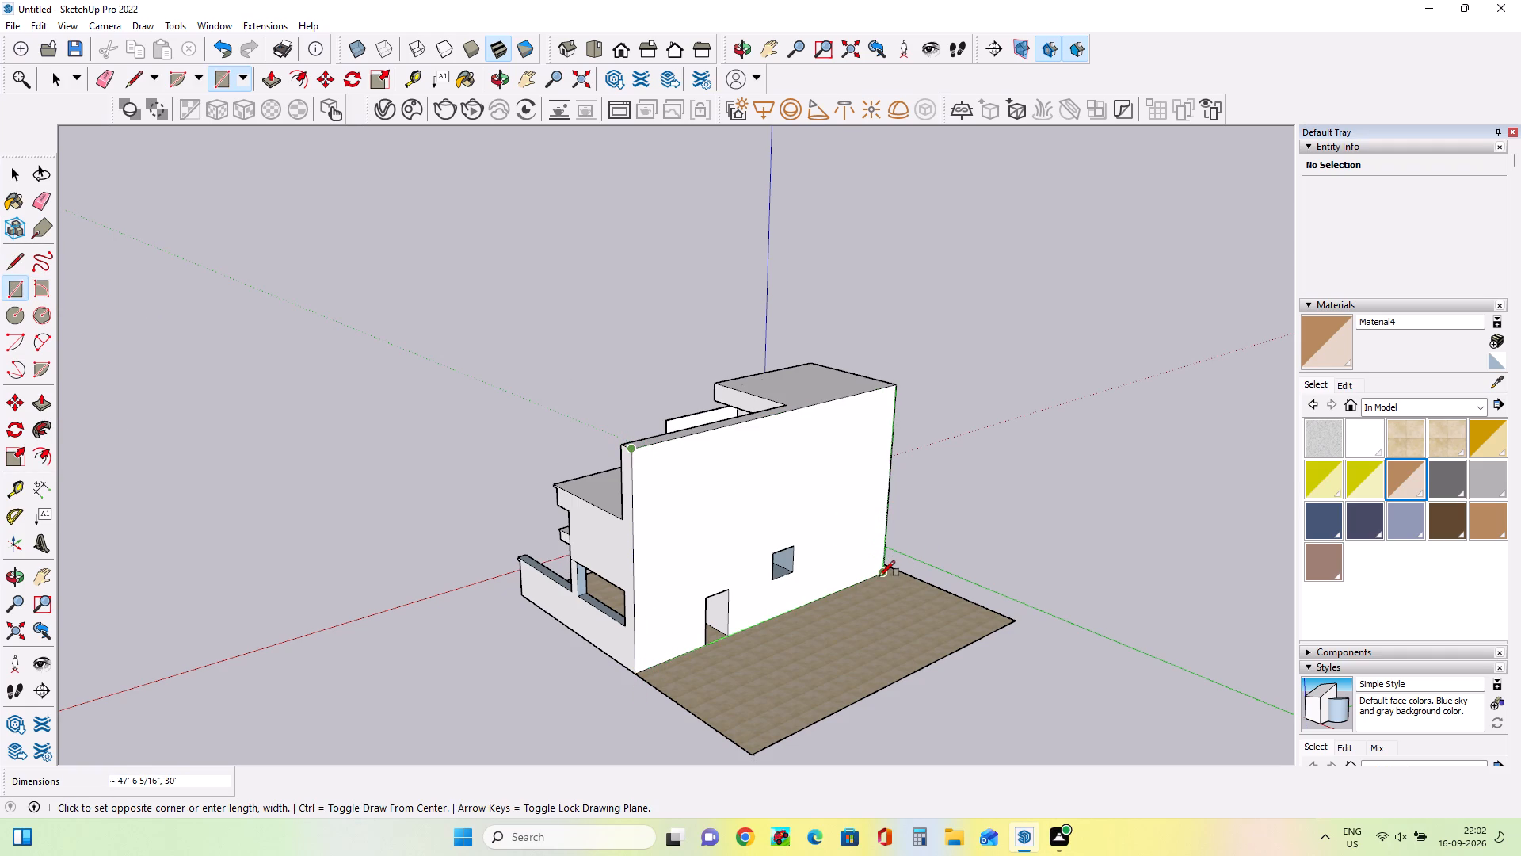
left_click(880, 576)
left_click(794, 568)
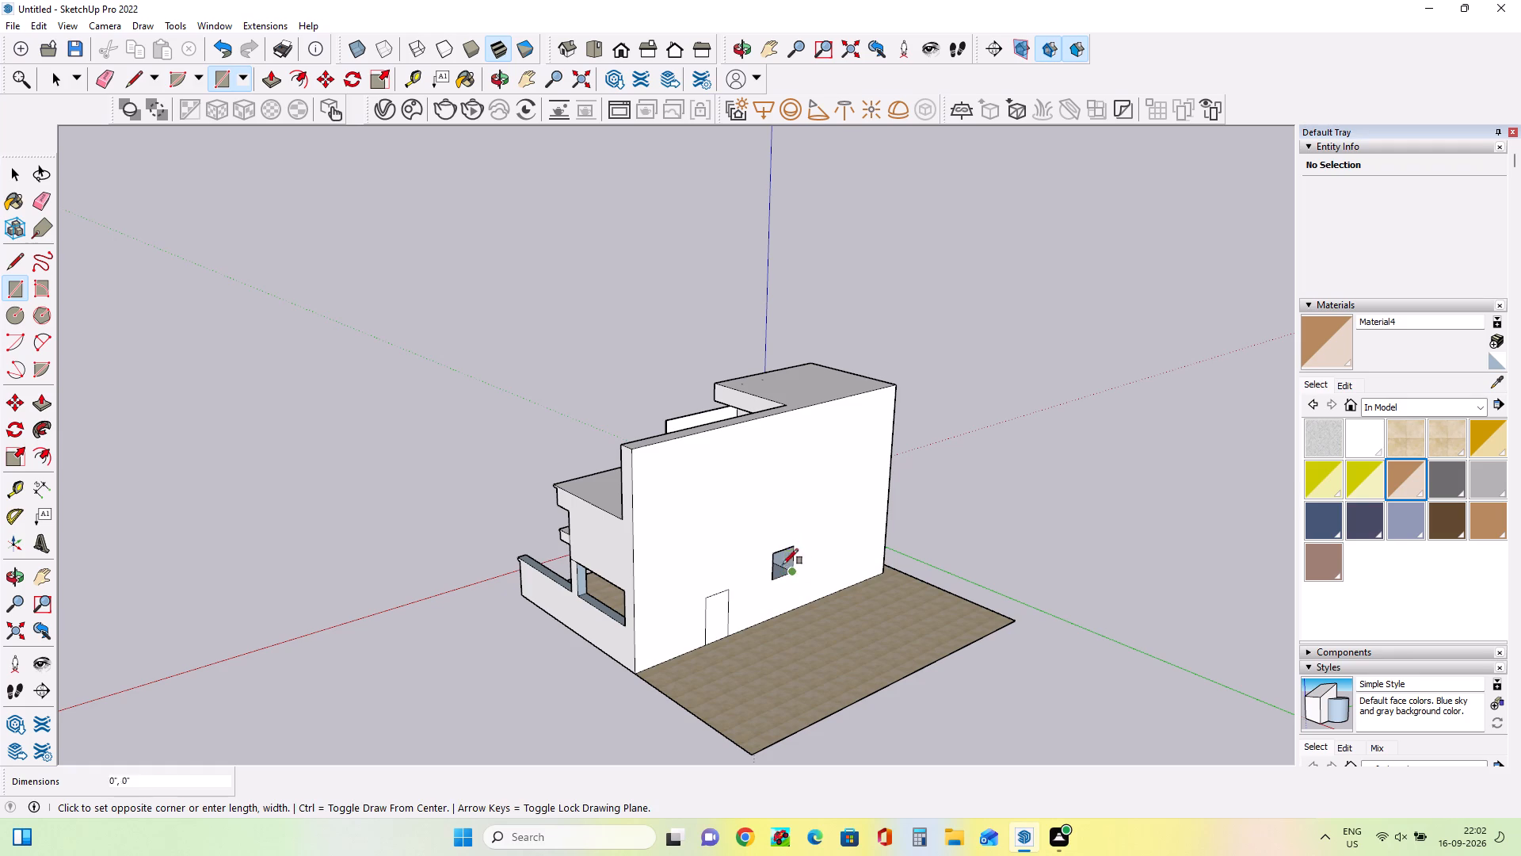
left_click(774, 559)
Examine the building from the front, the side and above, finishing on a closer view of the front facade.
middle_click_drag(654, 579, 1410, 537)
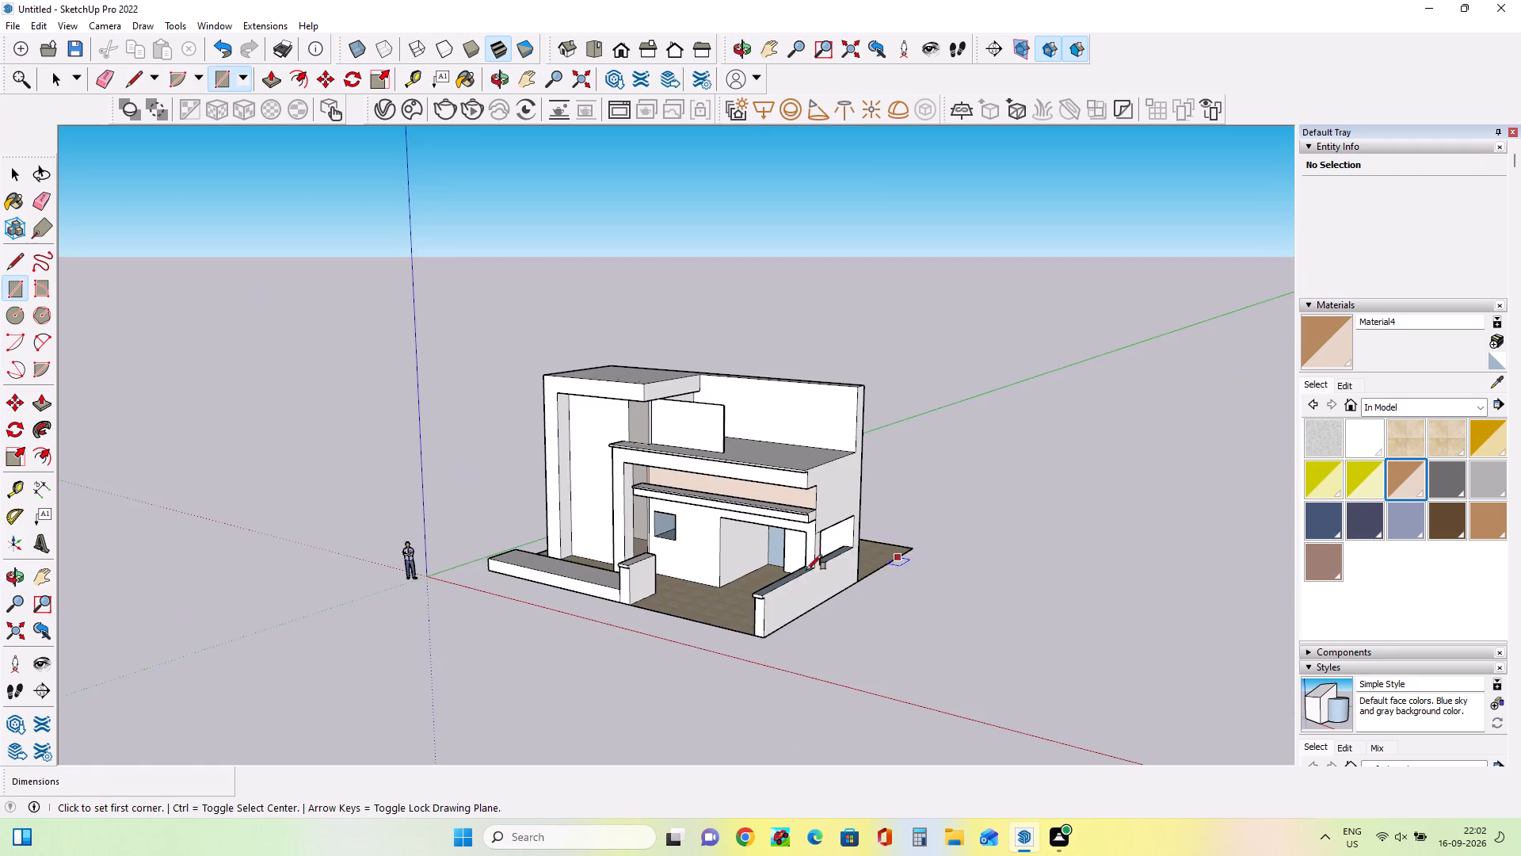
middle_click_drag(761, 576, 1107, 533)
middle_click_drag(703, 514, 345, 652)
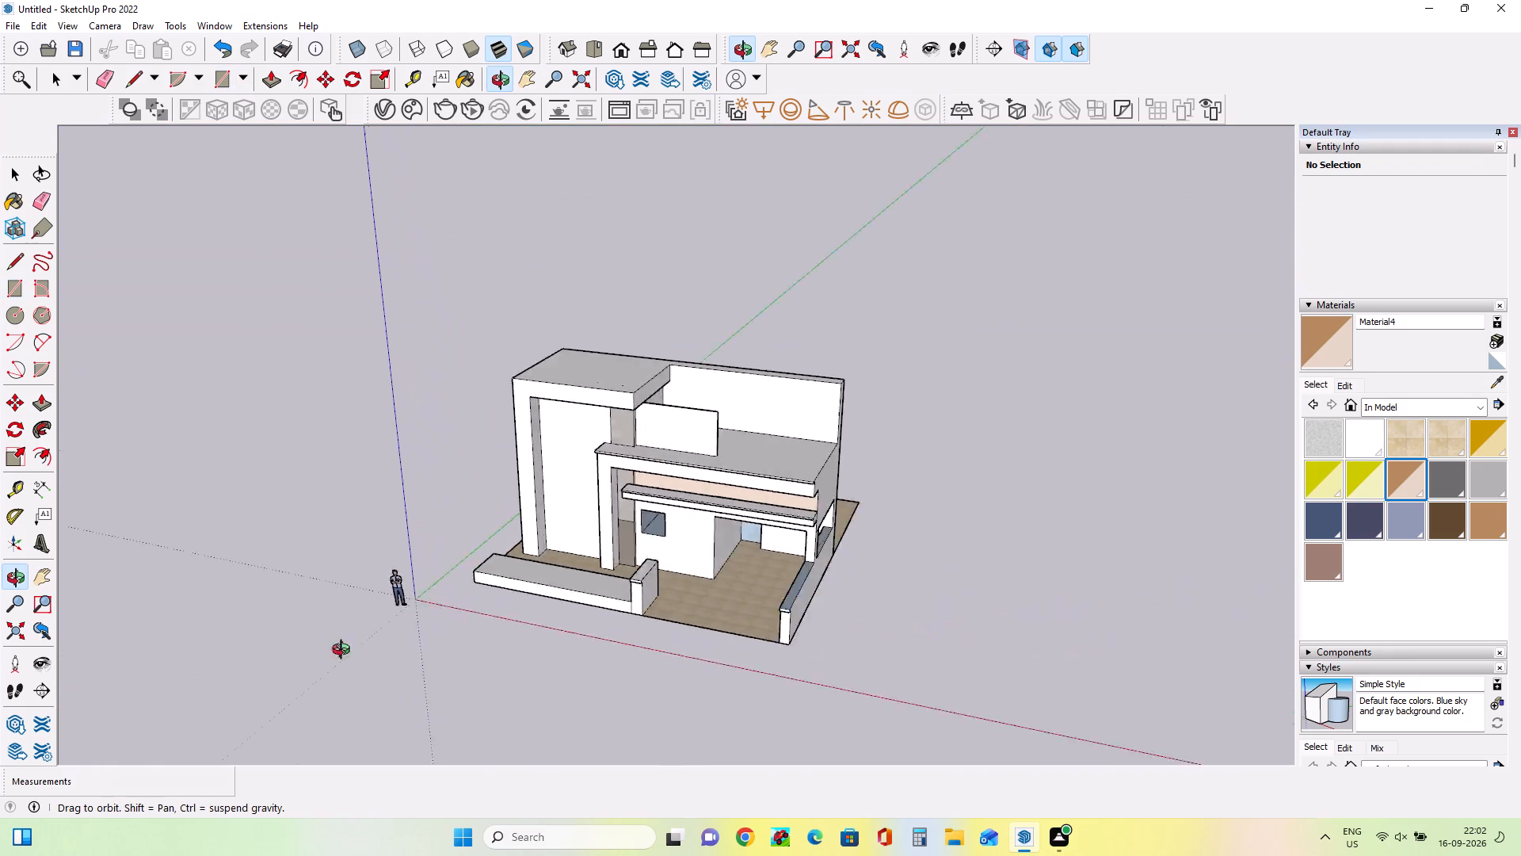
middle_click_drag(345, 652, 332, 652)
middle_click_drag(1008, 529, 608, 578)
middle_click_drag(751, 537, 947, 542)
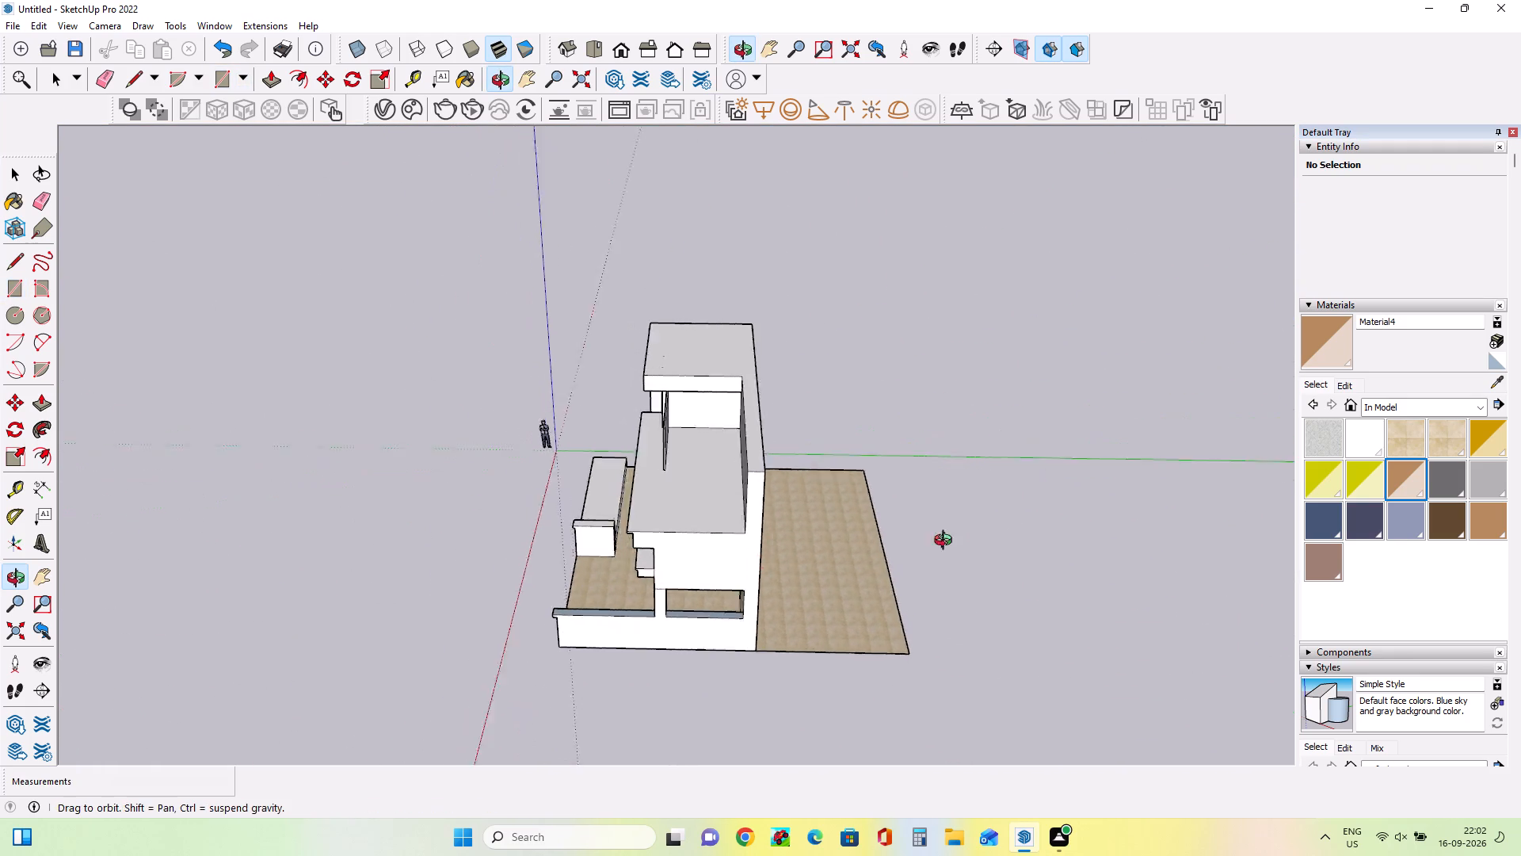
middle_click_drag(947, 542, 1328, 485)
middle_click_drag(604, 552, 781, 554)
middle_click(783, 552)
middle_click_drag(781, 526, 751, 472)
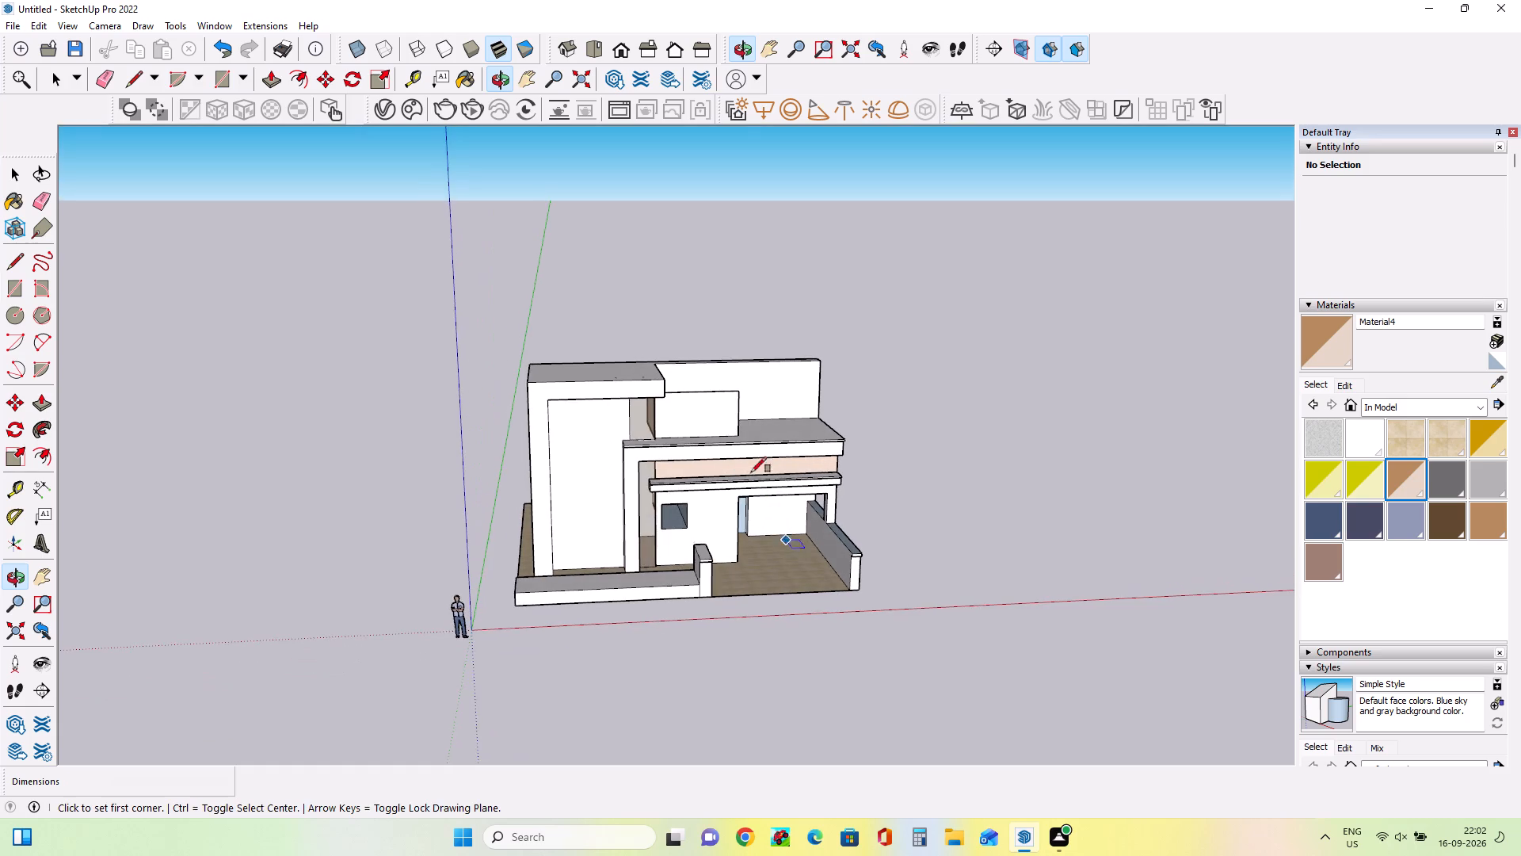
scroll(661, 518, "up", 5)
middle_click_drag(708, 528, 689, 491)
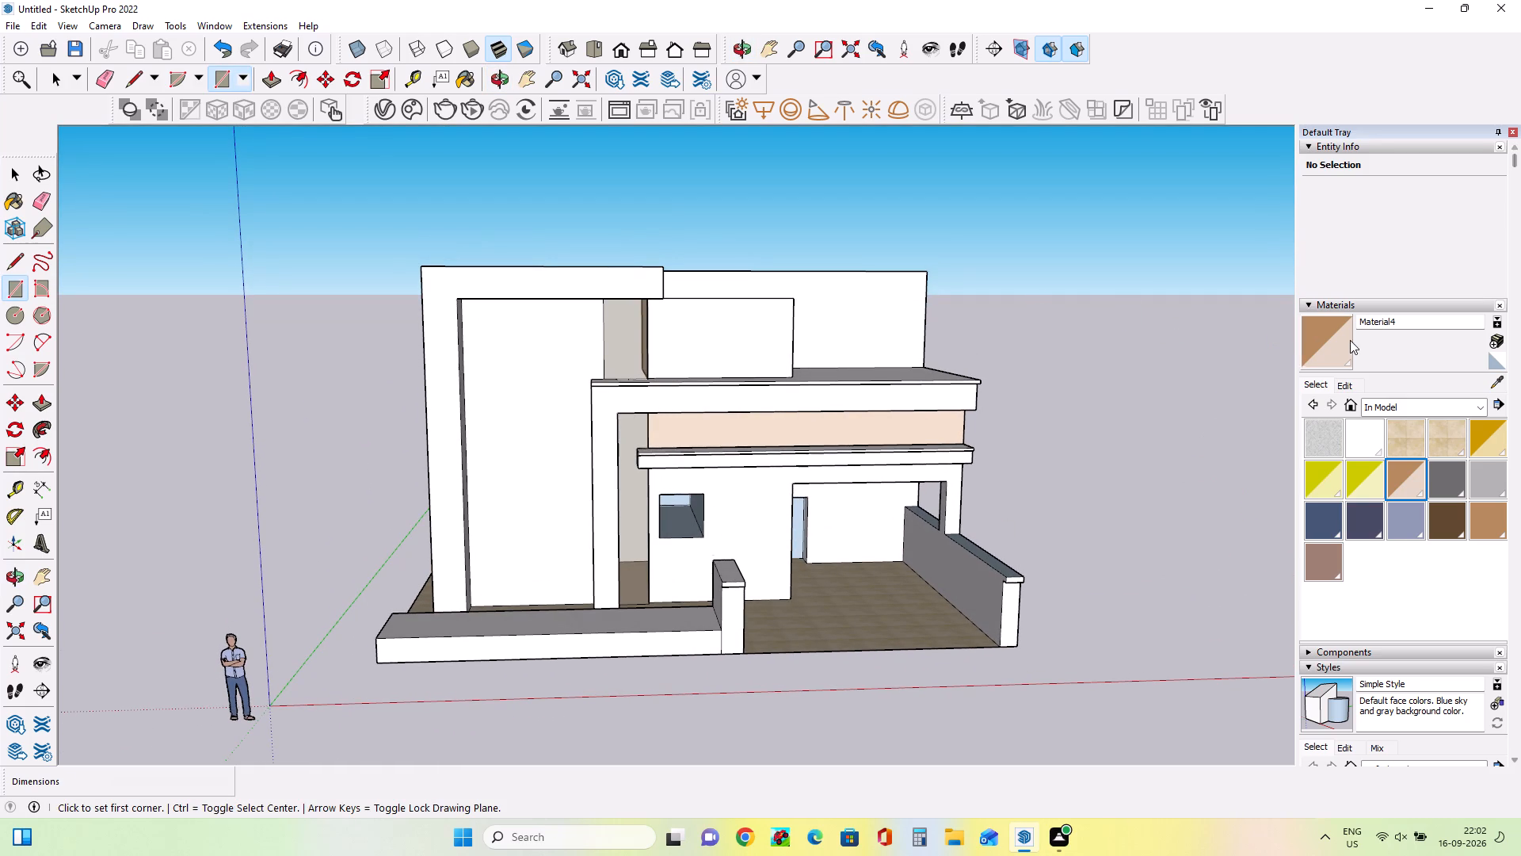
Browse the Tile material collection and the carpet, fabrics and leathers collection for a facade finish.
left_click(1432, 402)
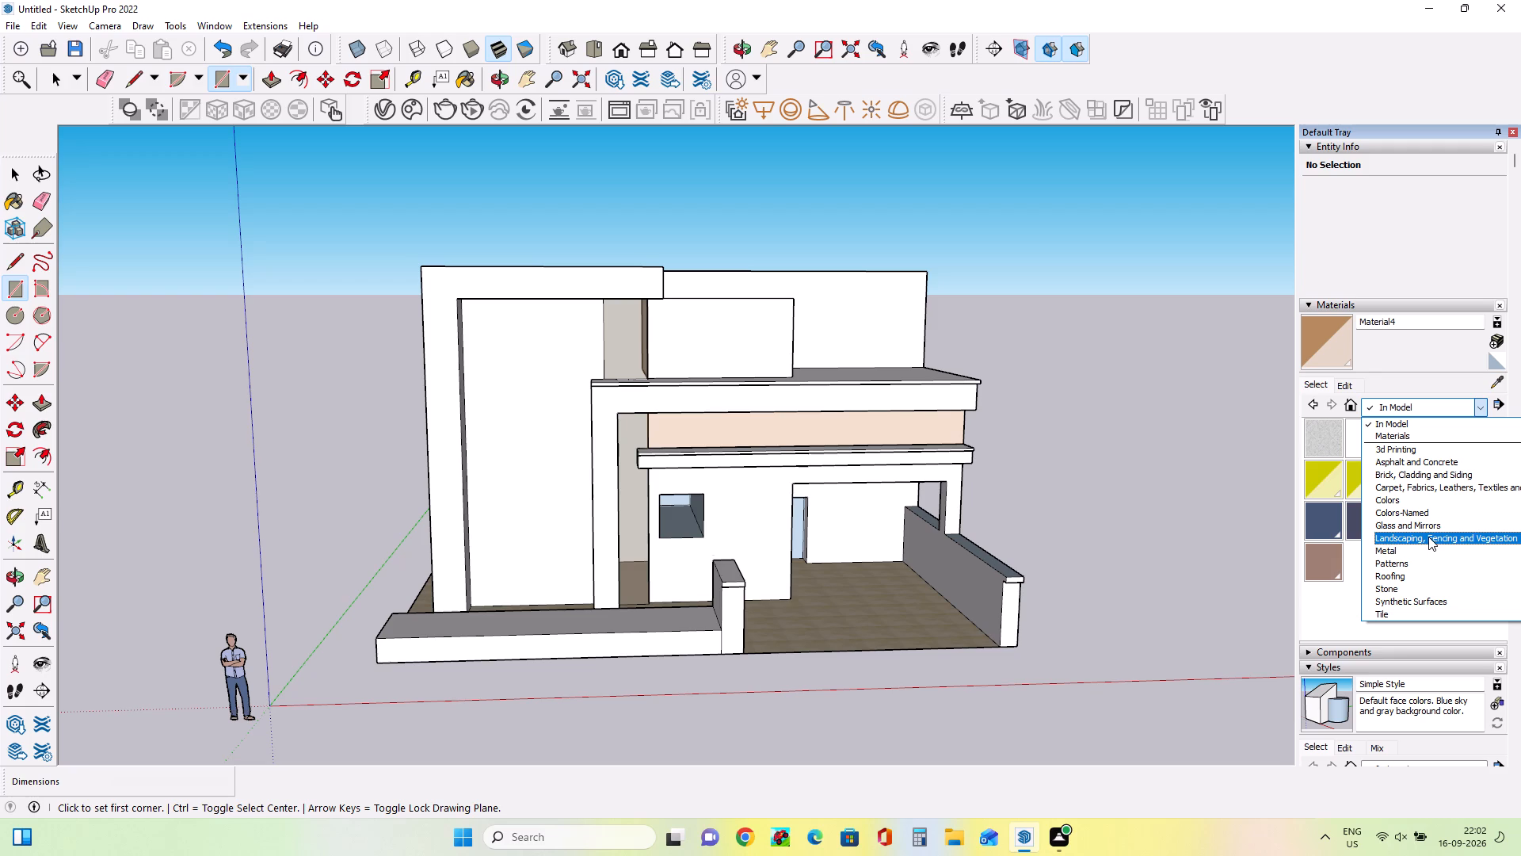
left_click(1435, 612)
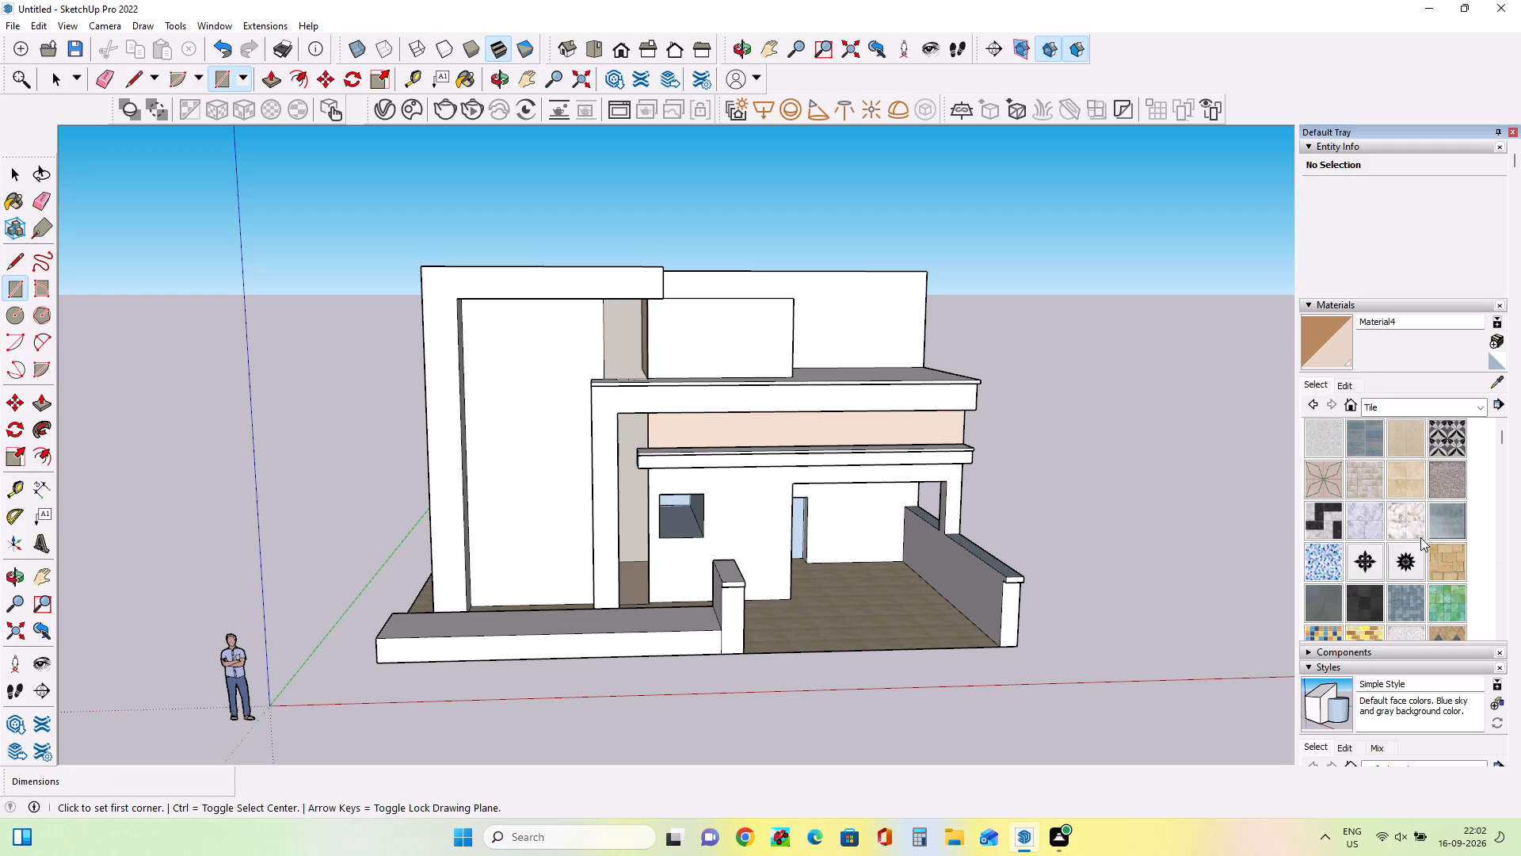
scroll(1420, 541, "down", 4)
scroll(1420, 543, "up", 1)
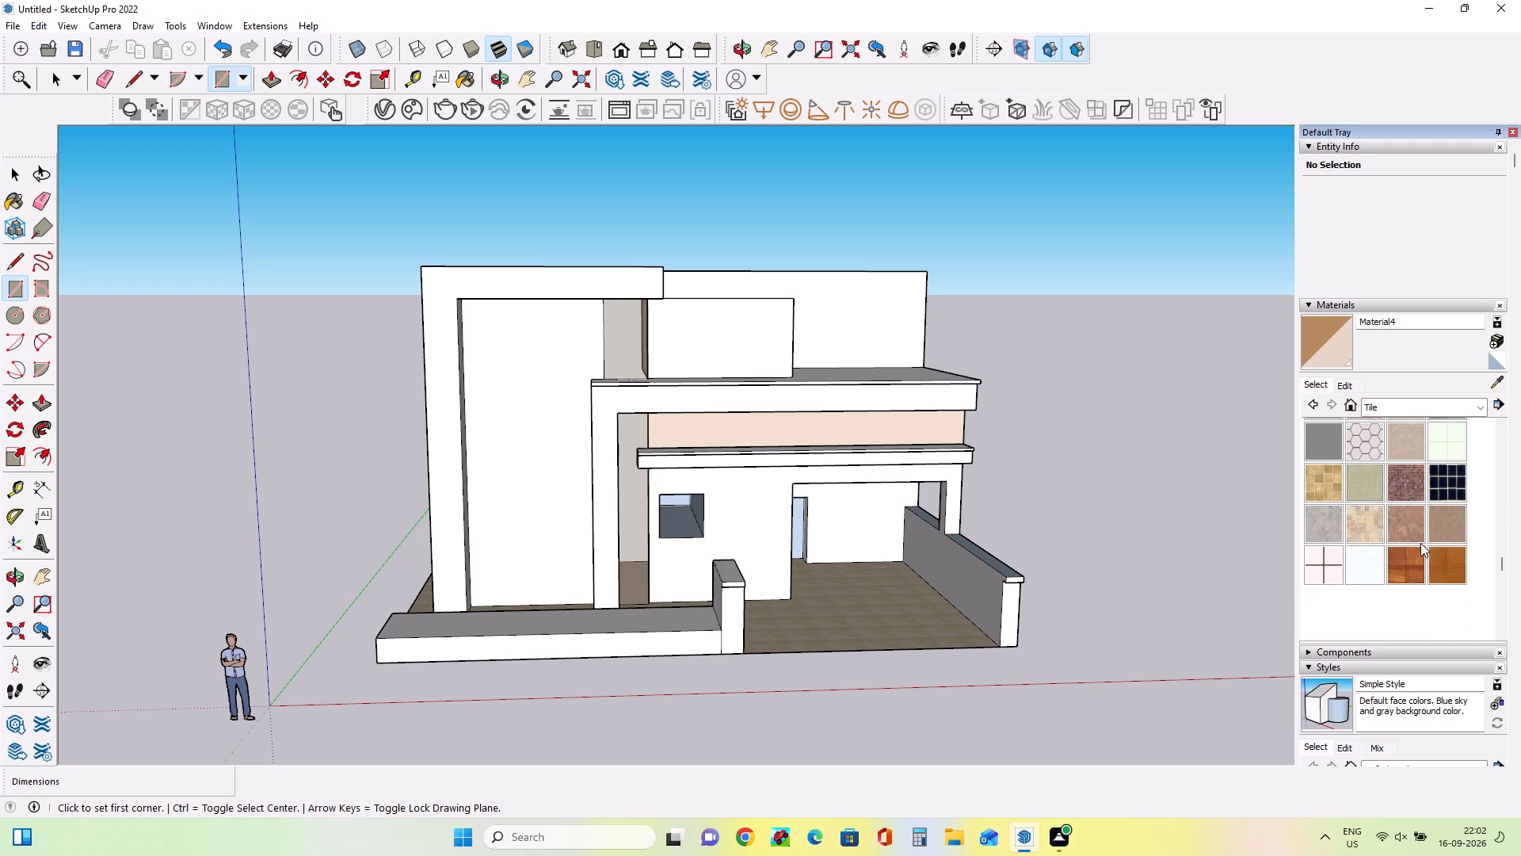
scroll(1420, 543, "up", 4)
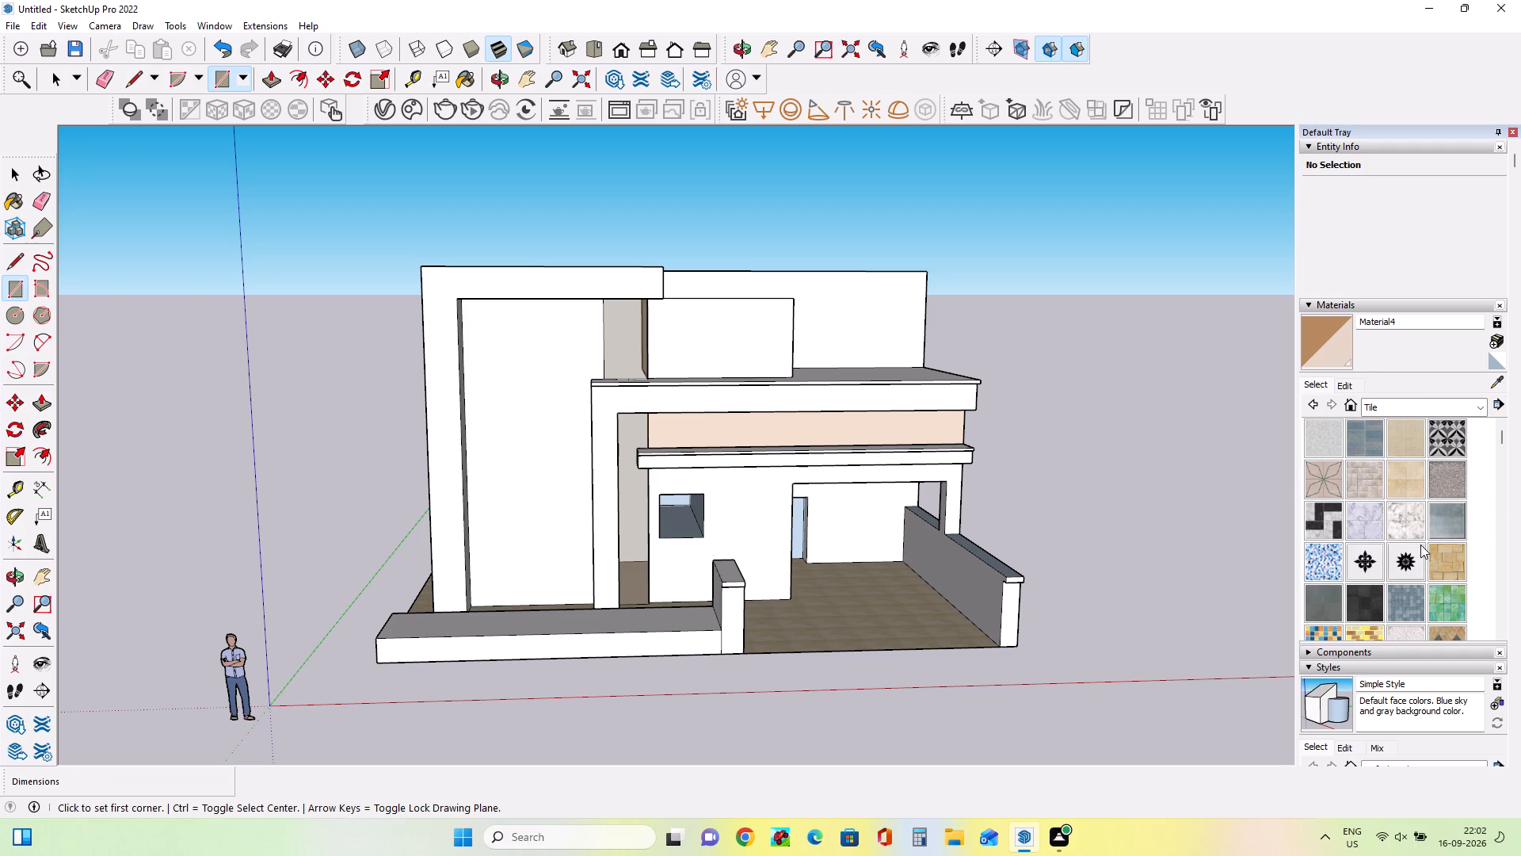
scroll(1420, 545, "up", 2)
scroll(1420, 545, "down", 1)
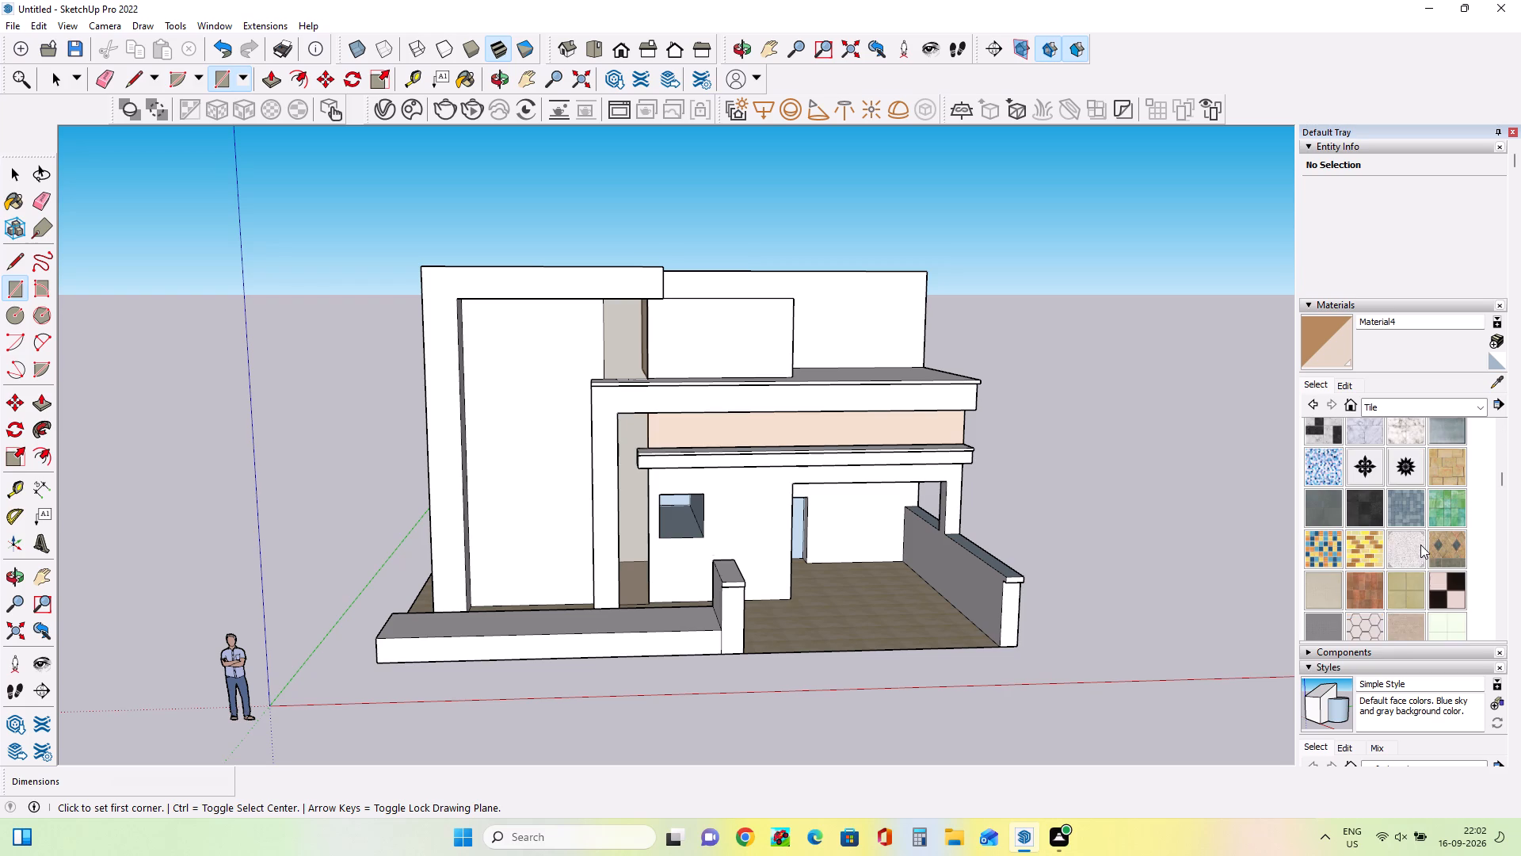
scroll(1420, 545, "down", 1)
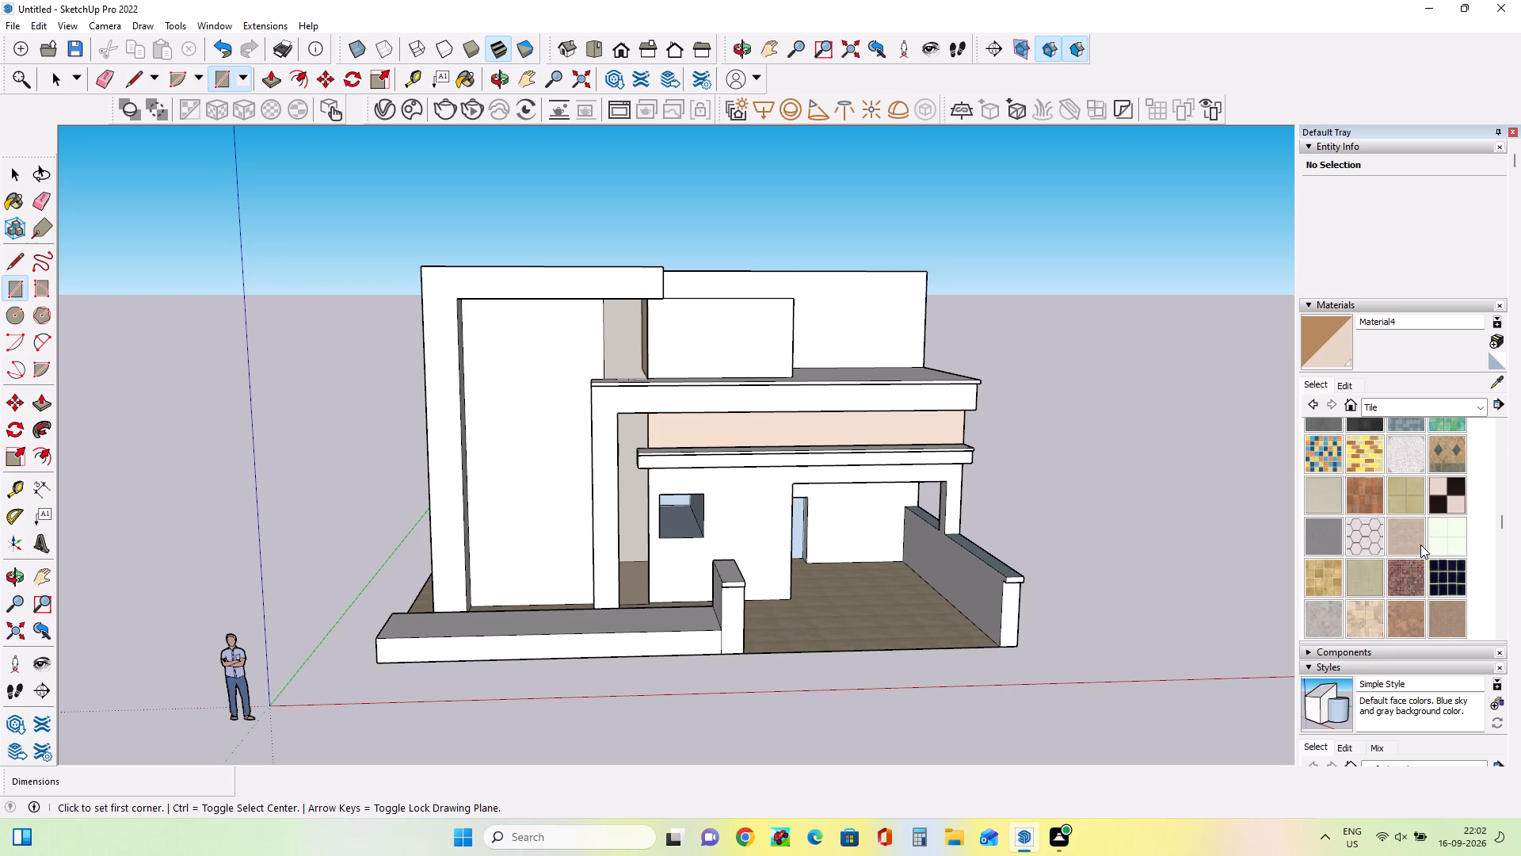
scroll(1420, 545, "down", 1)
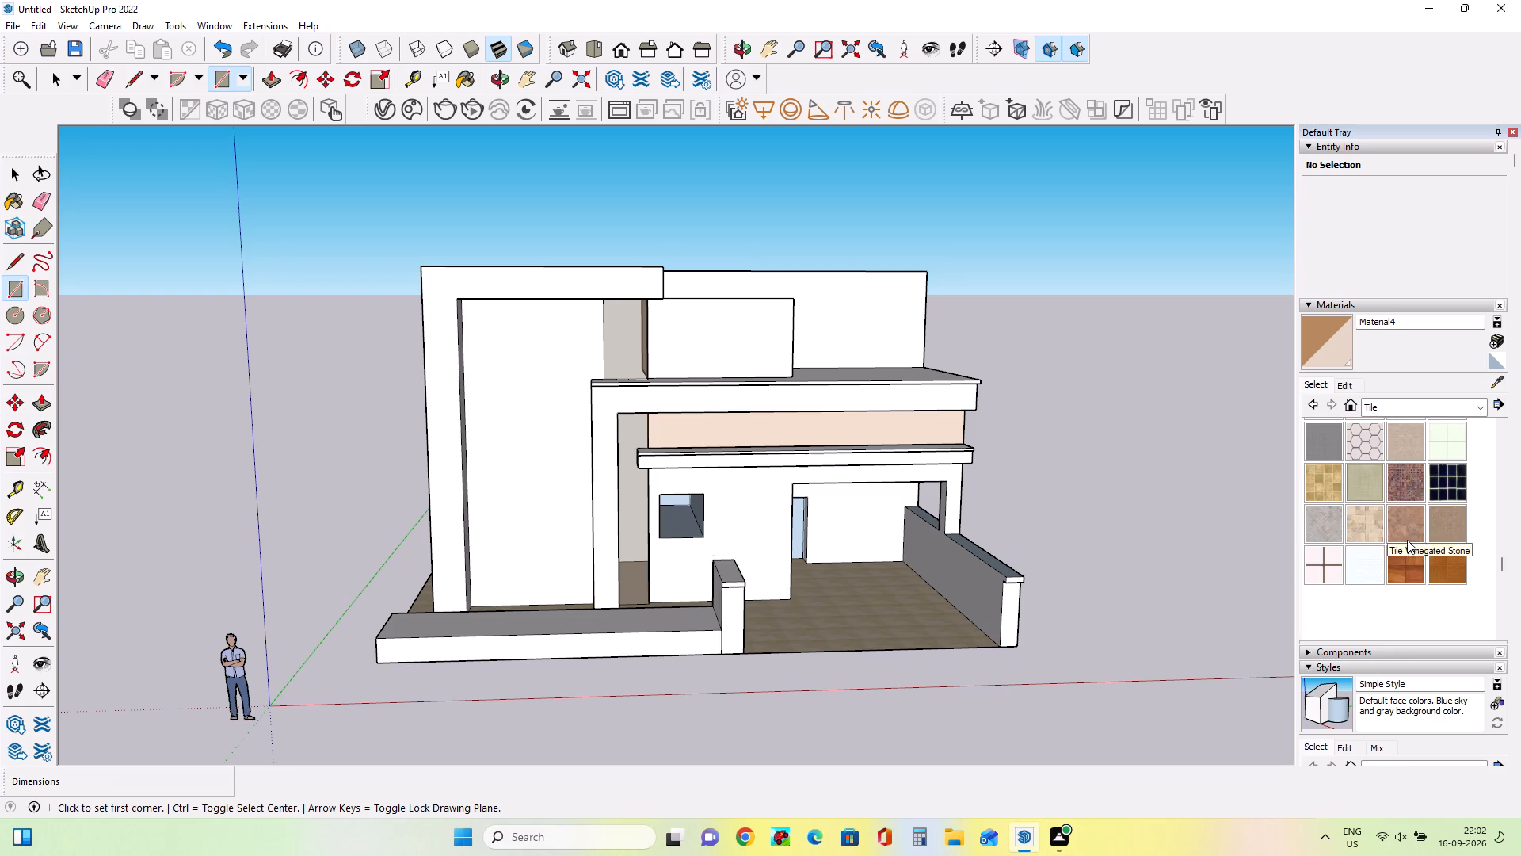
scroll(1412, 541, "up", 4)
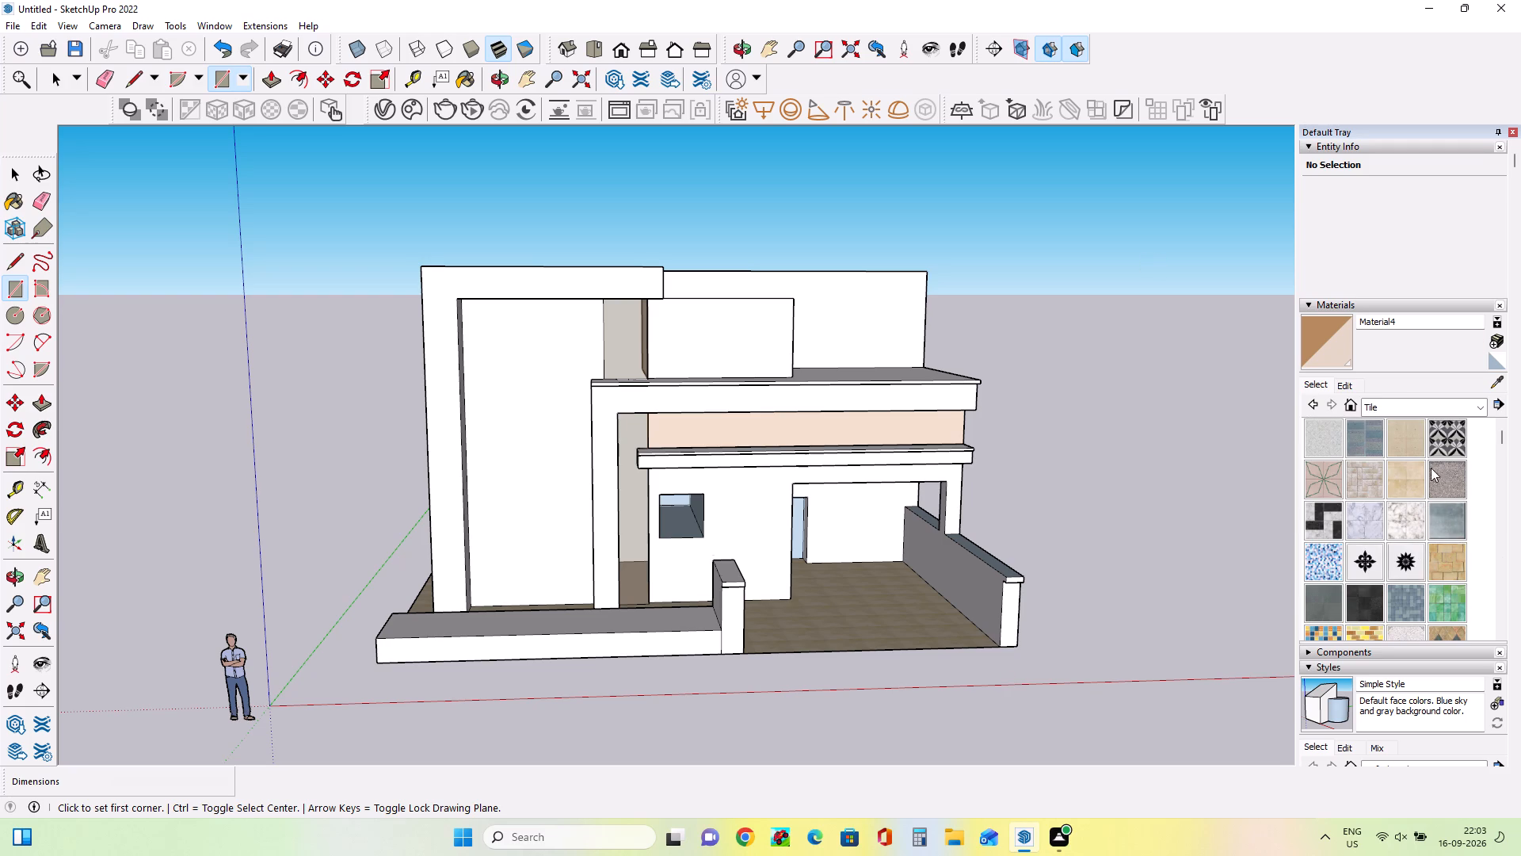
left_click(1424, 411)
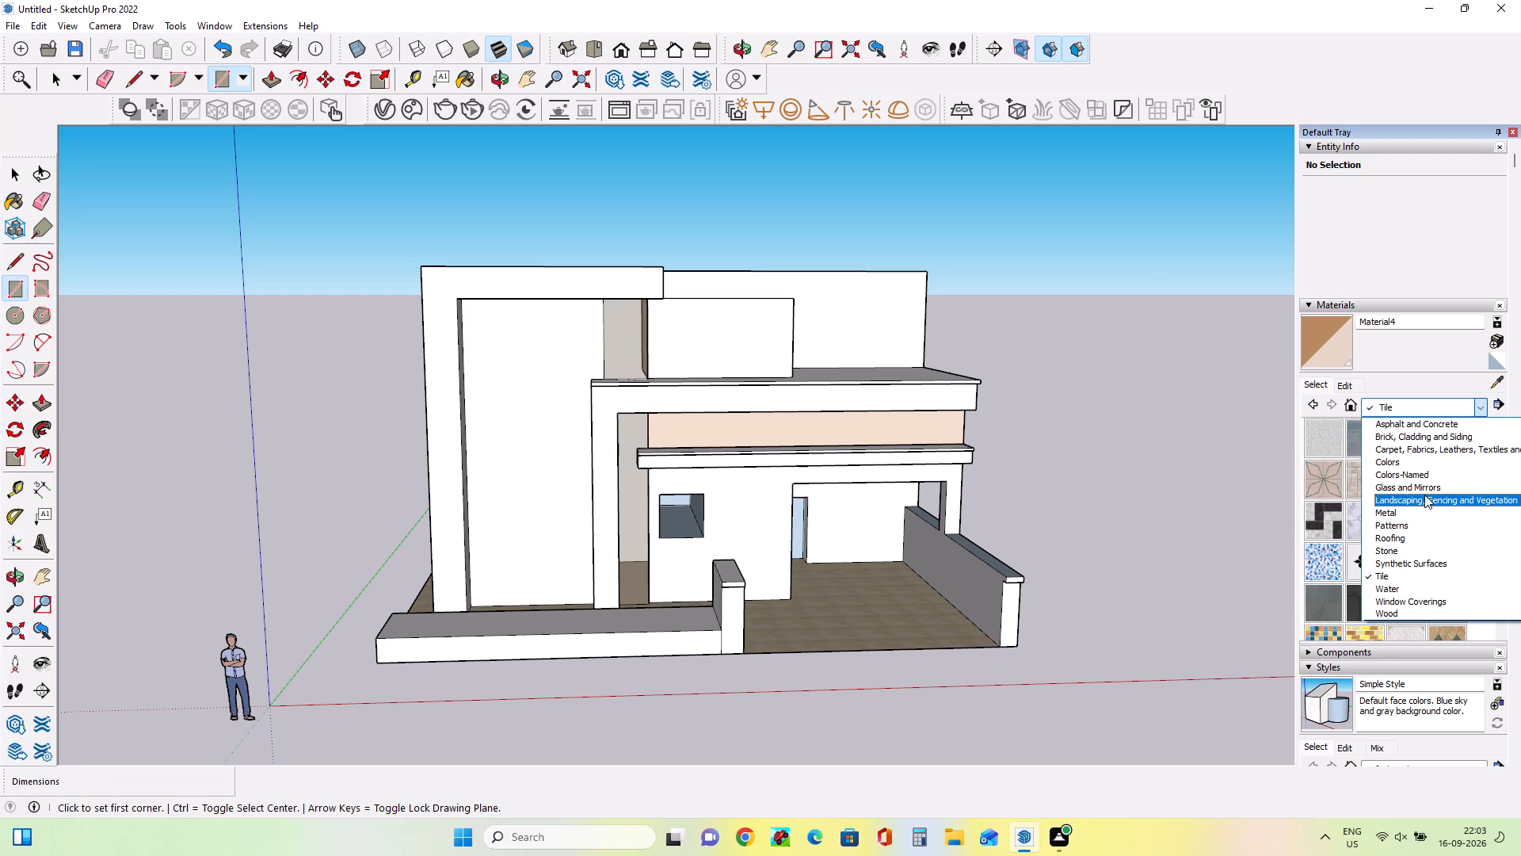
left_click(1431, 450)
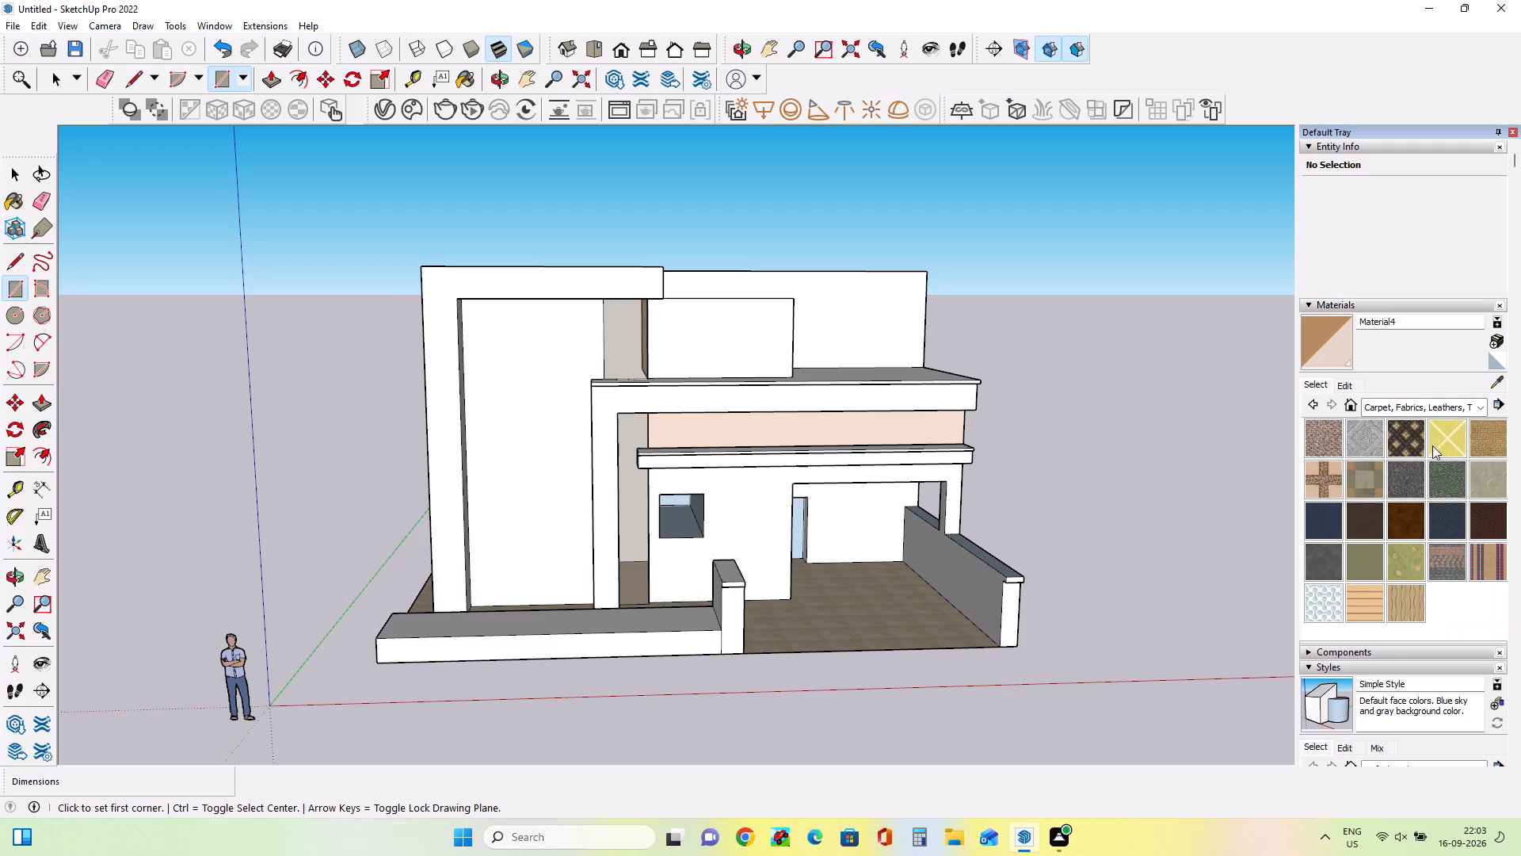
Paint the tall recessed wall inside the facade frame with Concrete Block Retaining Gray from the Landscaping, Fencing and Vegetation collection.
left_click(1484, 404)
left_click(1471, 500)
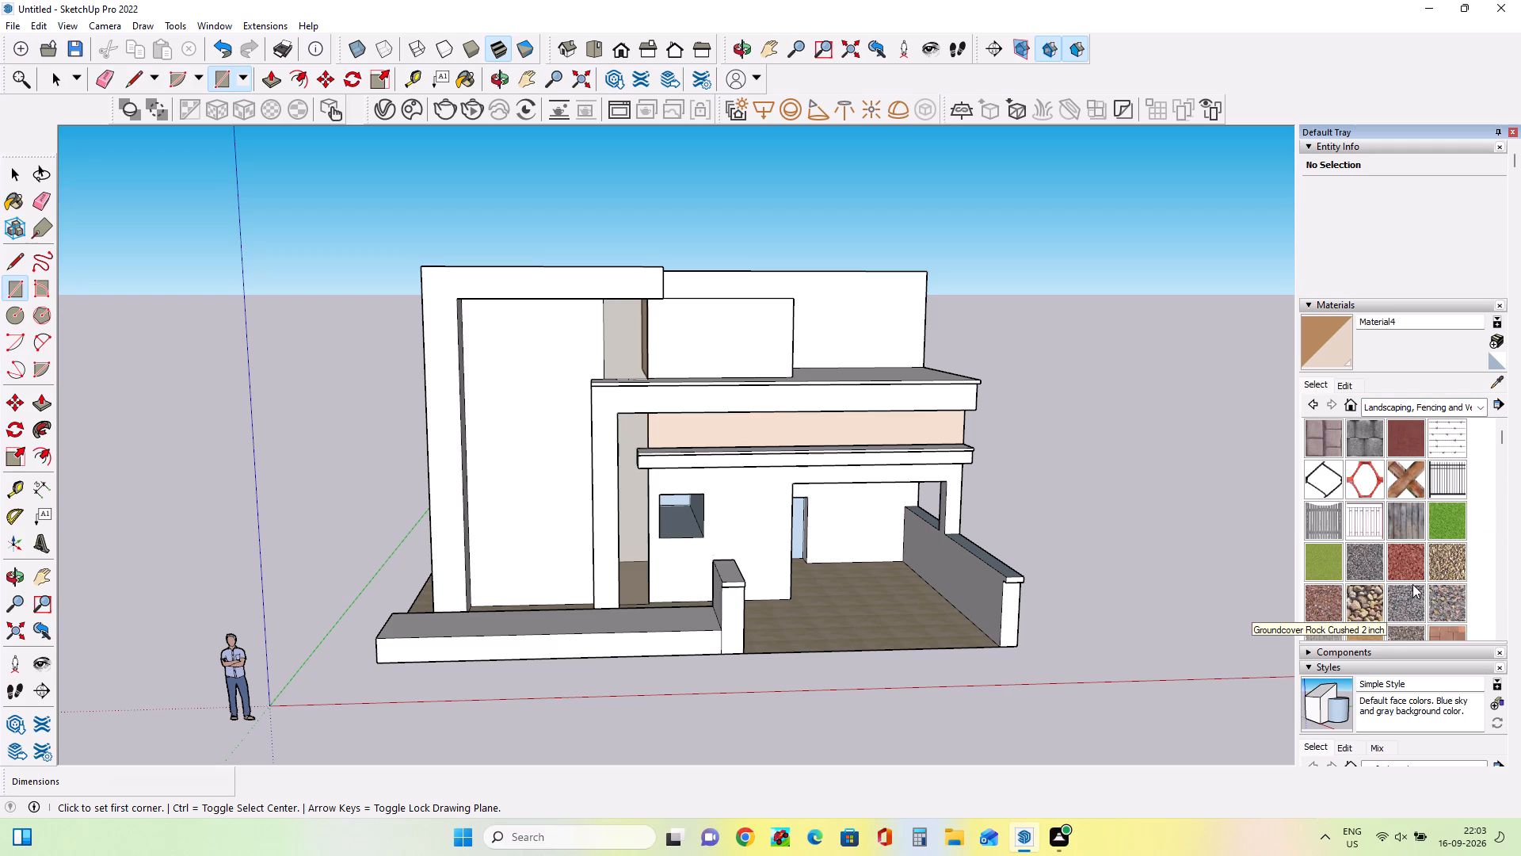
scroll(1412, 584, "down", 1)
scroll(1412, 584, "up", 1)
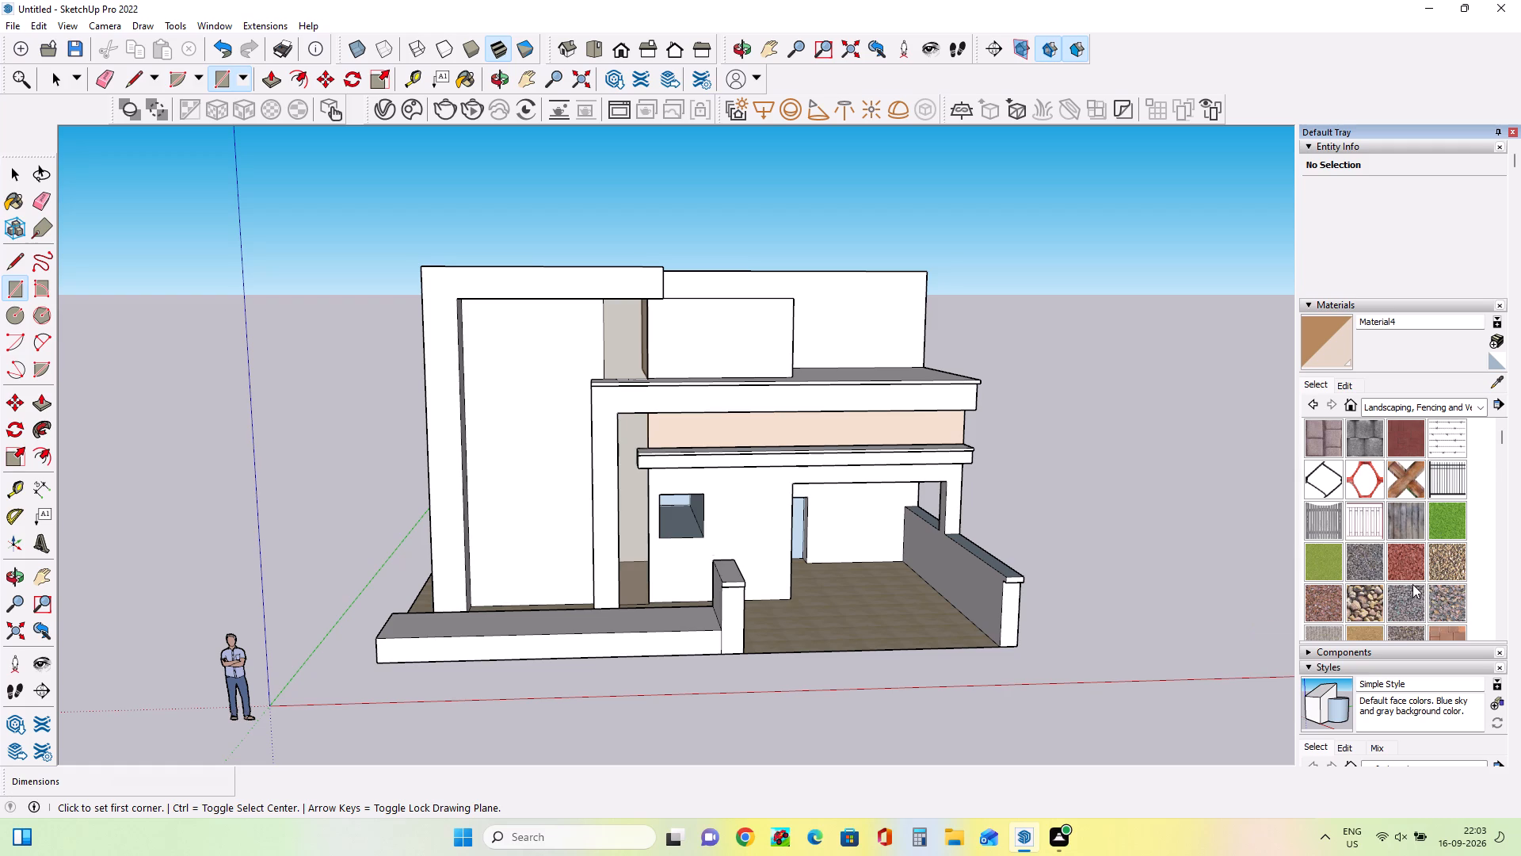
scroll(1412, 547, "up", 5)
scroll(1378, 550, "down", 1)
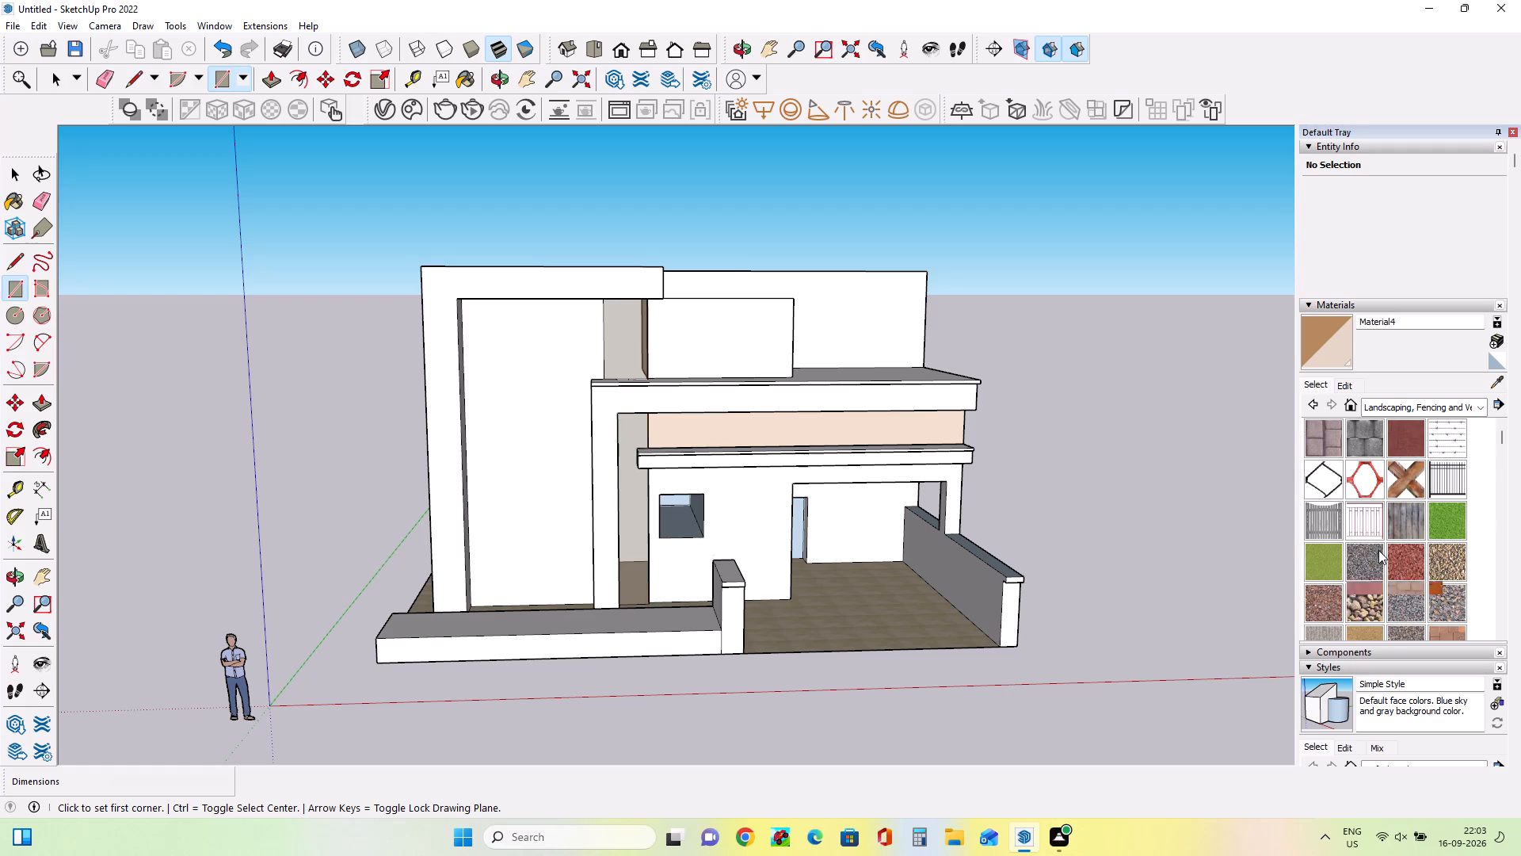
scroll(1378, 550, "down", 4)
scroll(1378, 550, "up", 9)
left_click(1357, 449)
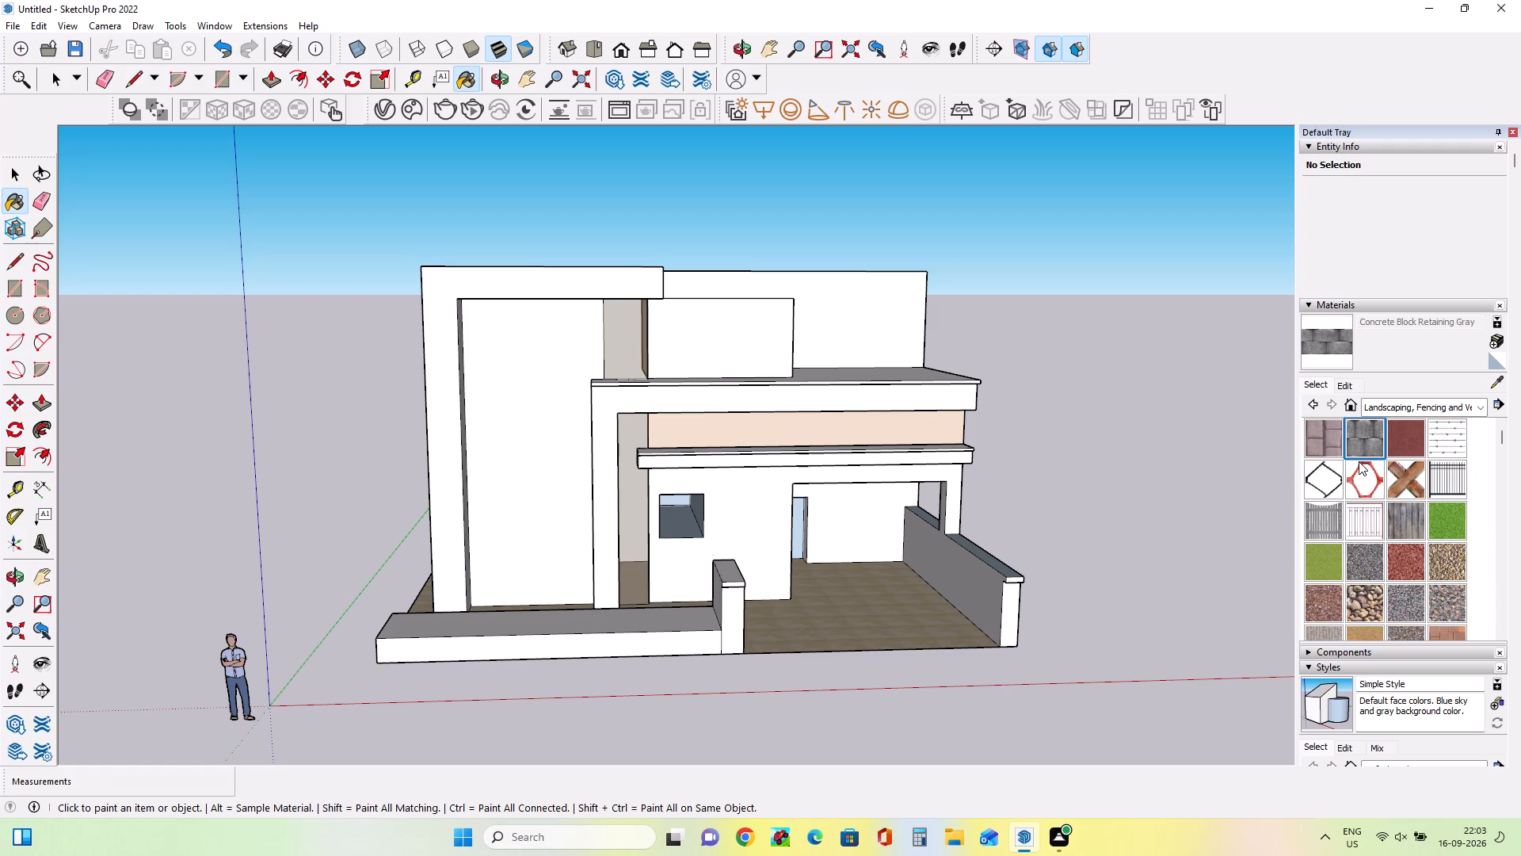
left_click(519, 480)
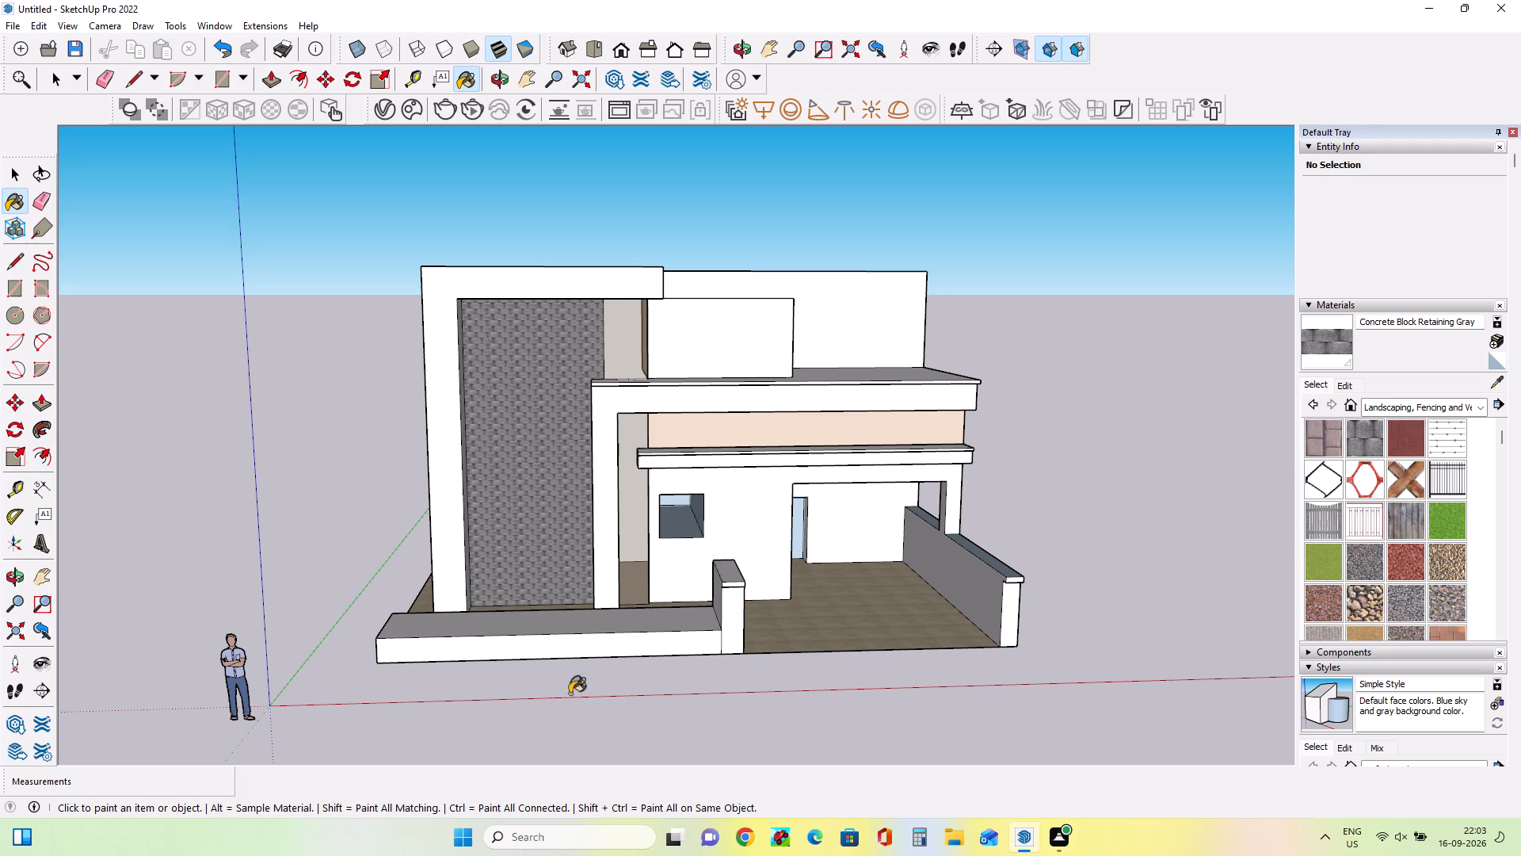
Create a new material from the gray block texture with a 4' texture width and repaint the tall recessed facade wall with it.
left_click(1496, 338)
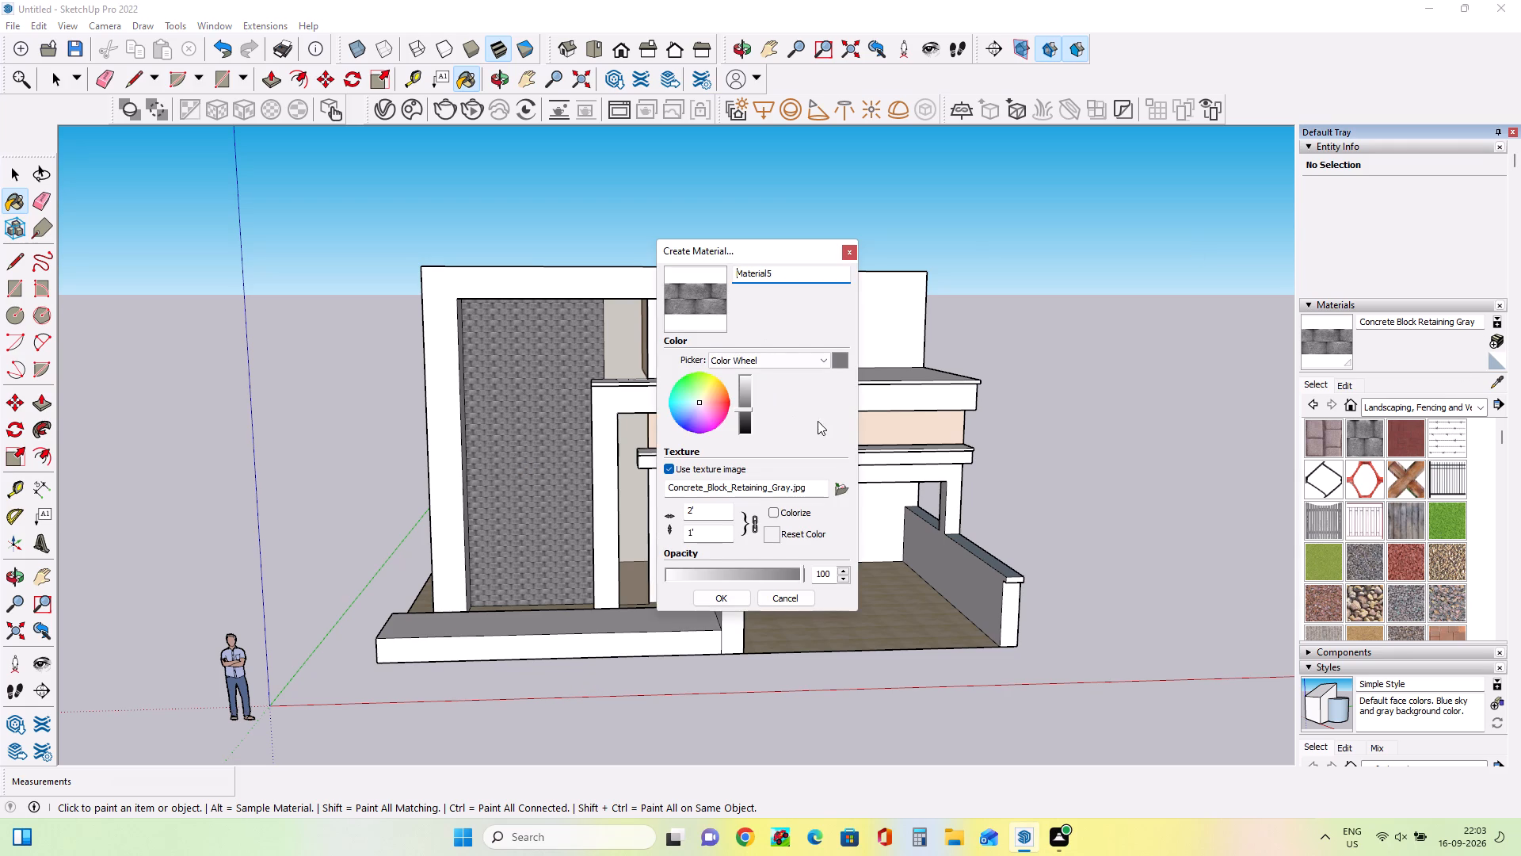
left_click(719, 516)
key("BackSpace")
key("BackSpace")
key("4")
key("apostrophe")
left_click(730, 598)
left_click(503, 507)
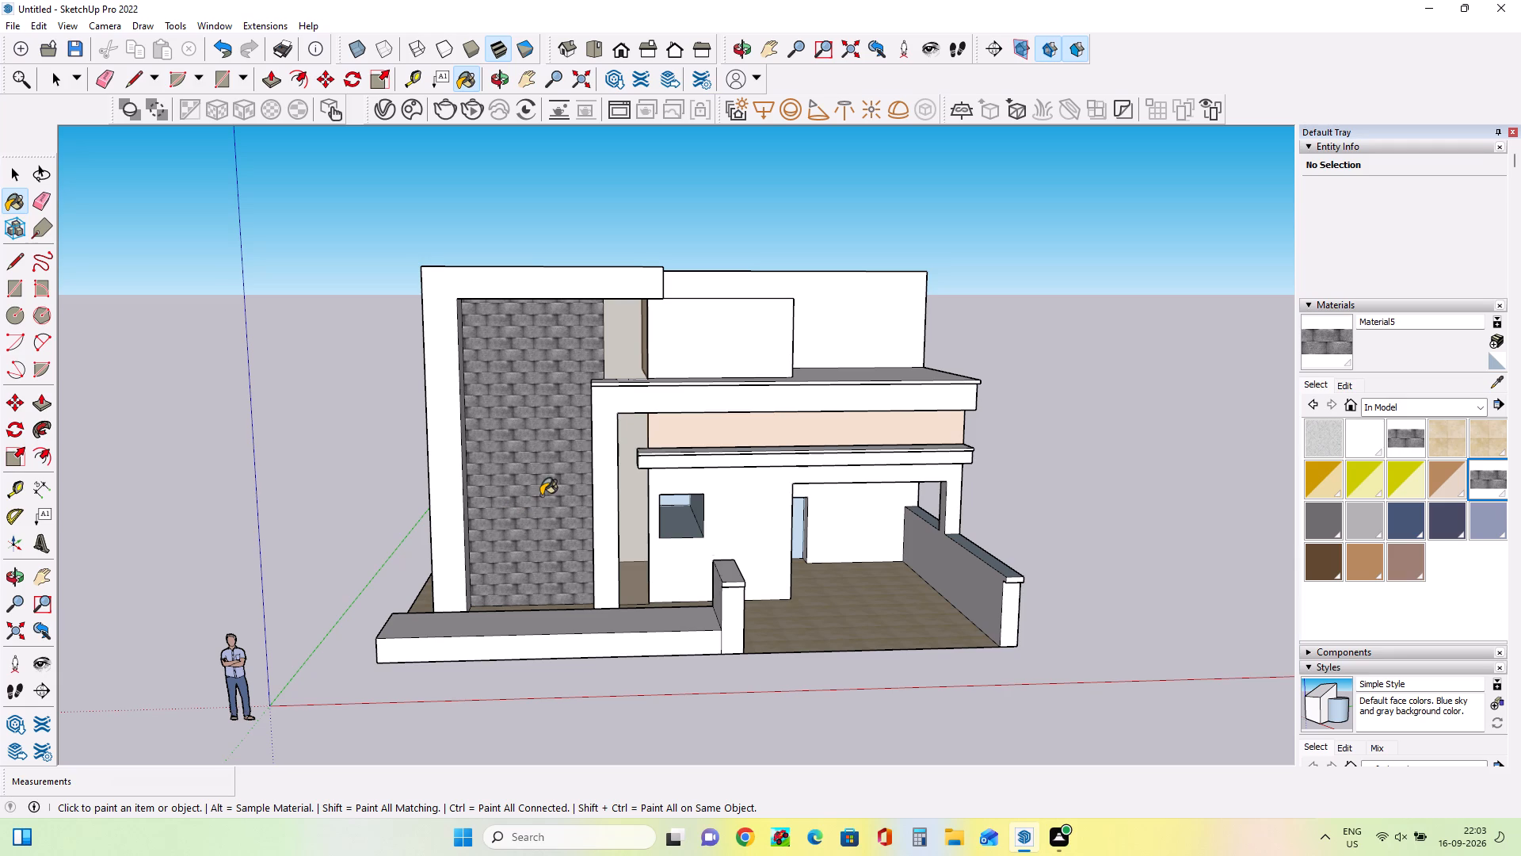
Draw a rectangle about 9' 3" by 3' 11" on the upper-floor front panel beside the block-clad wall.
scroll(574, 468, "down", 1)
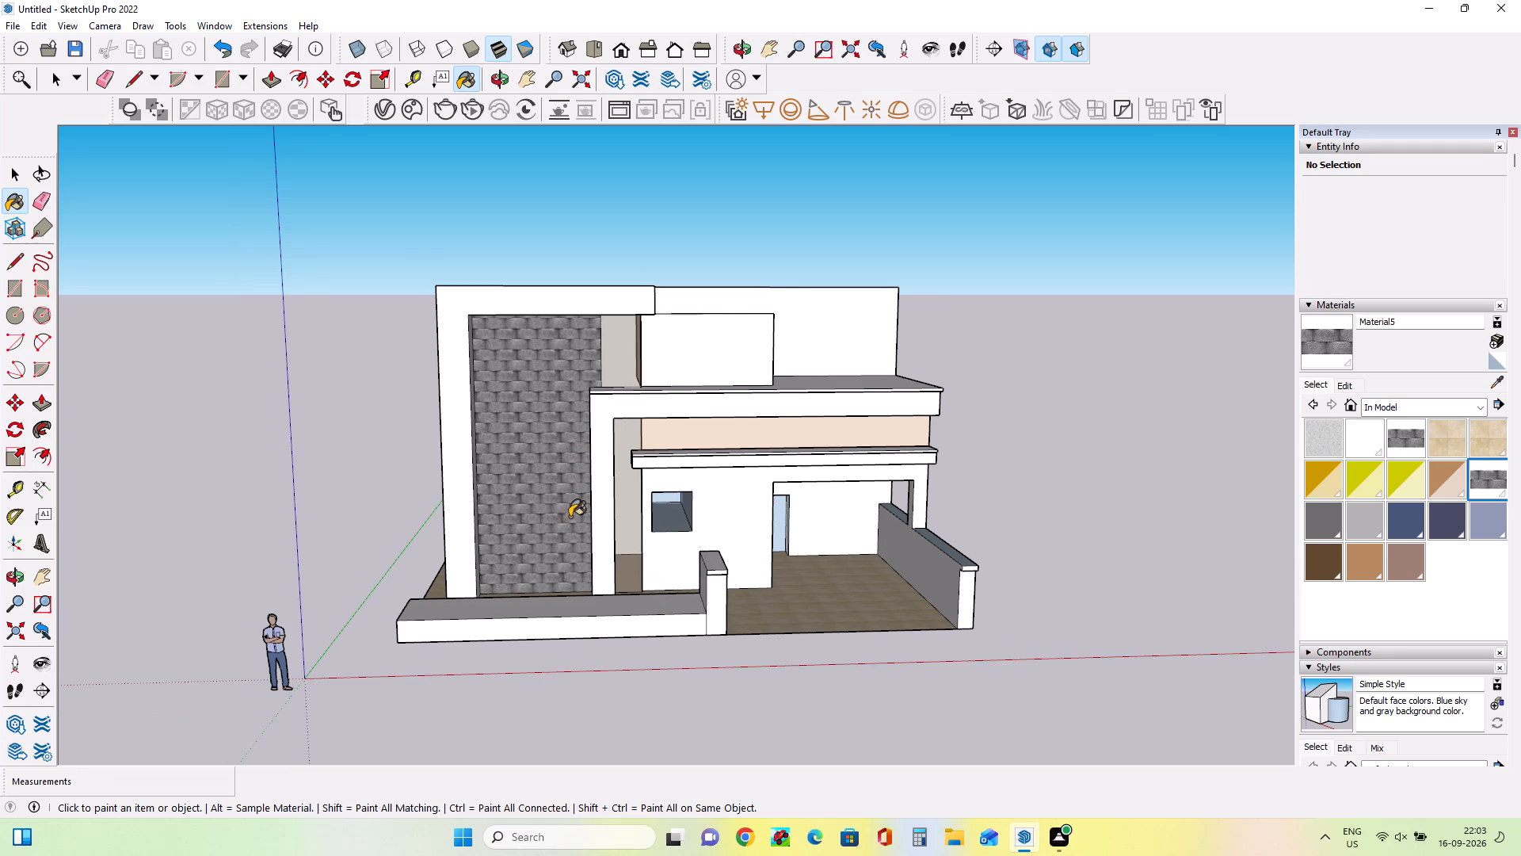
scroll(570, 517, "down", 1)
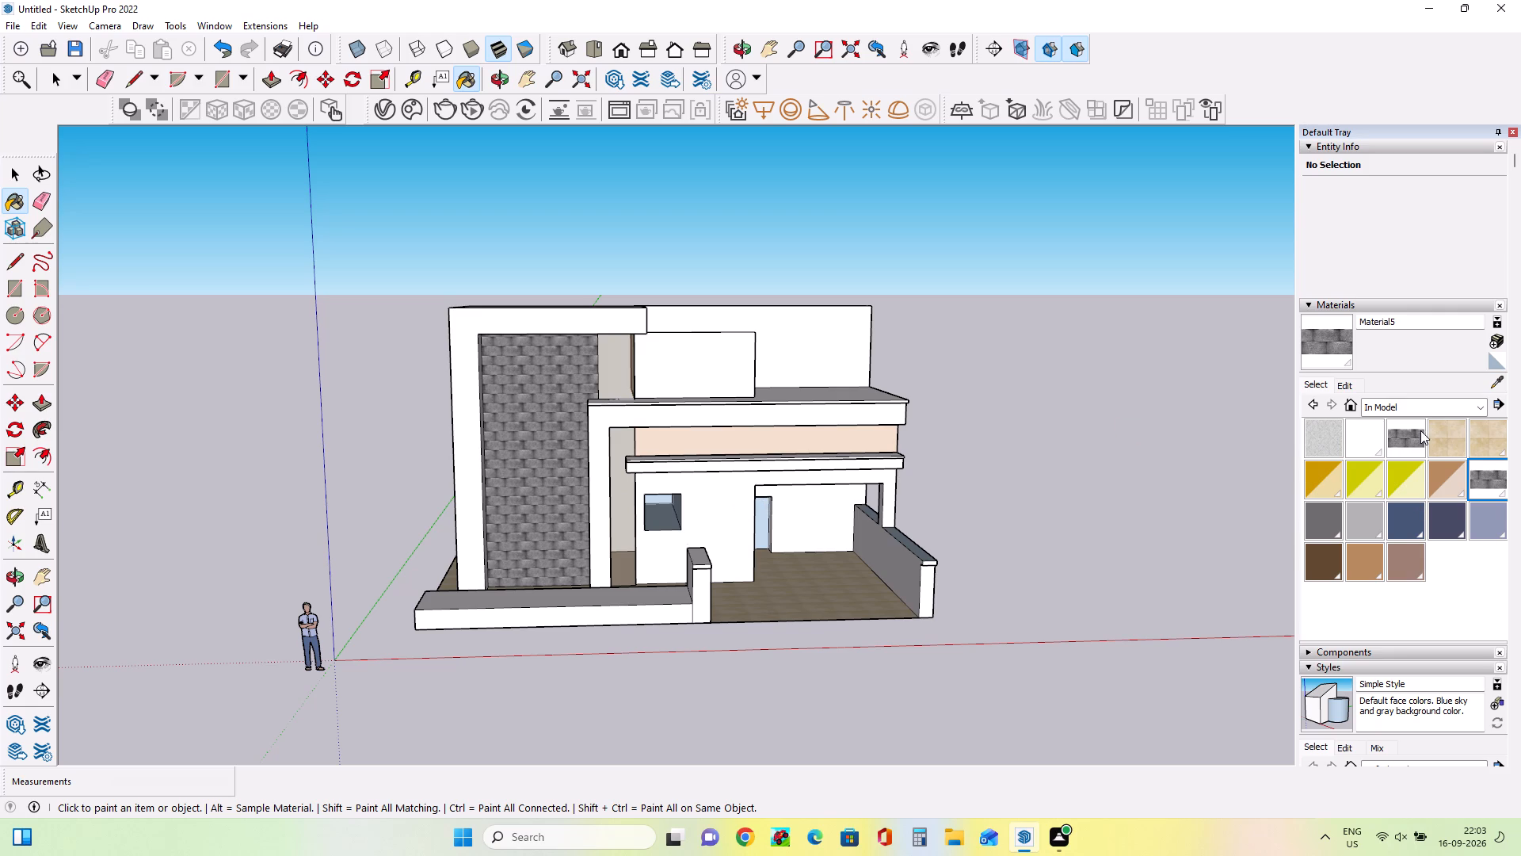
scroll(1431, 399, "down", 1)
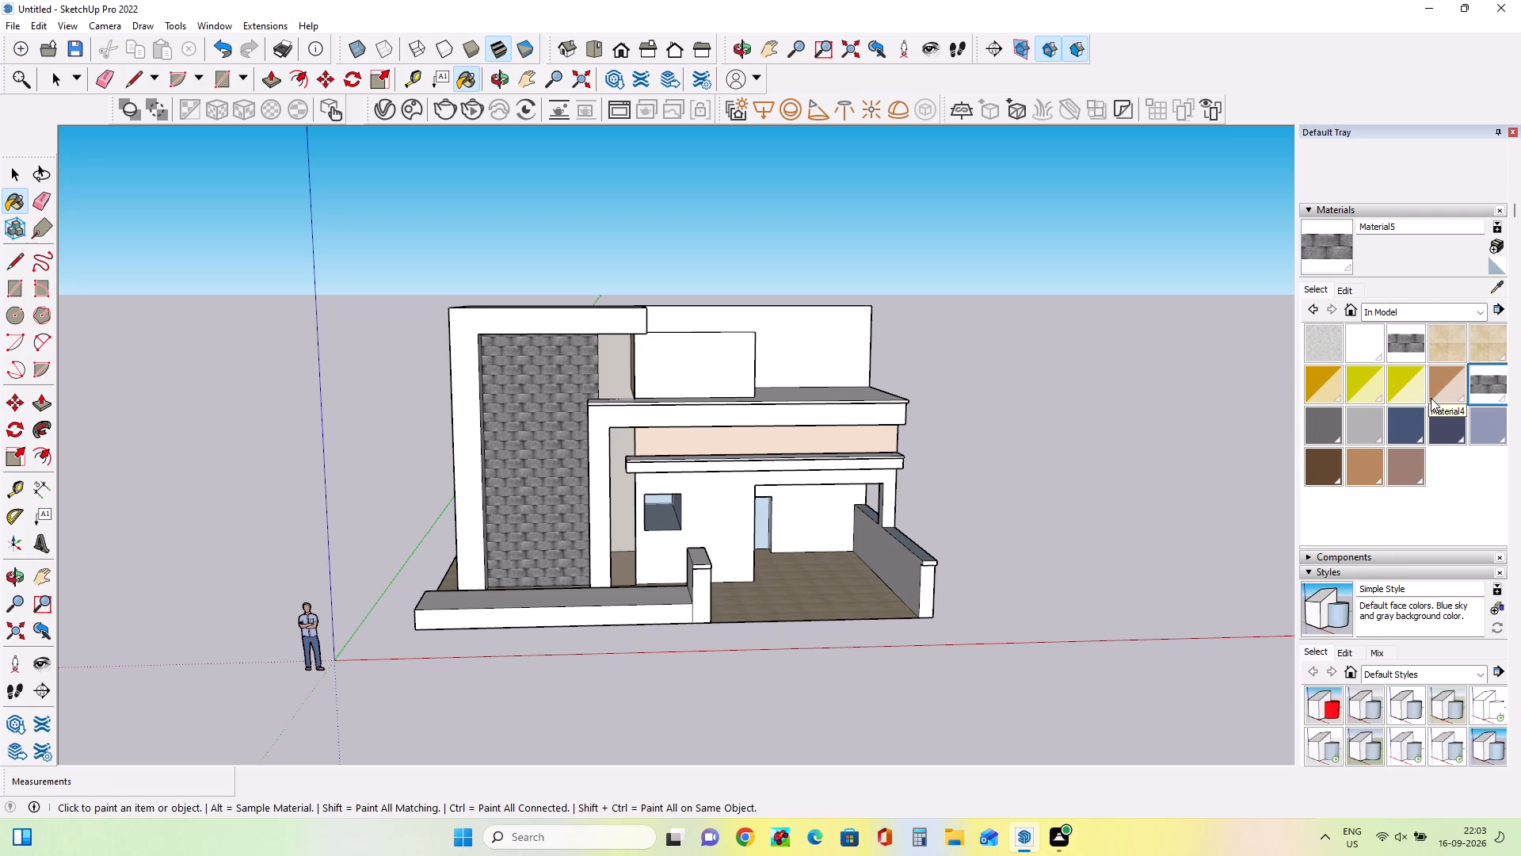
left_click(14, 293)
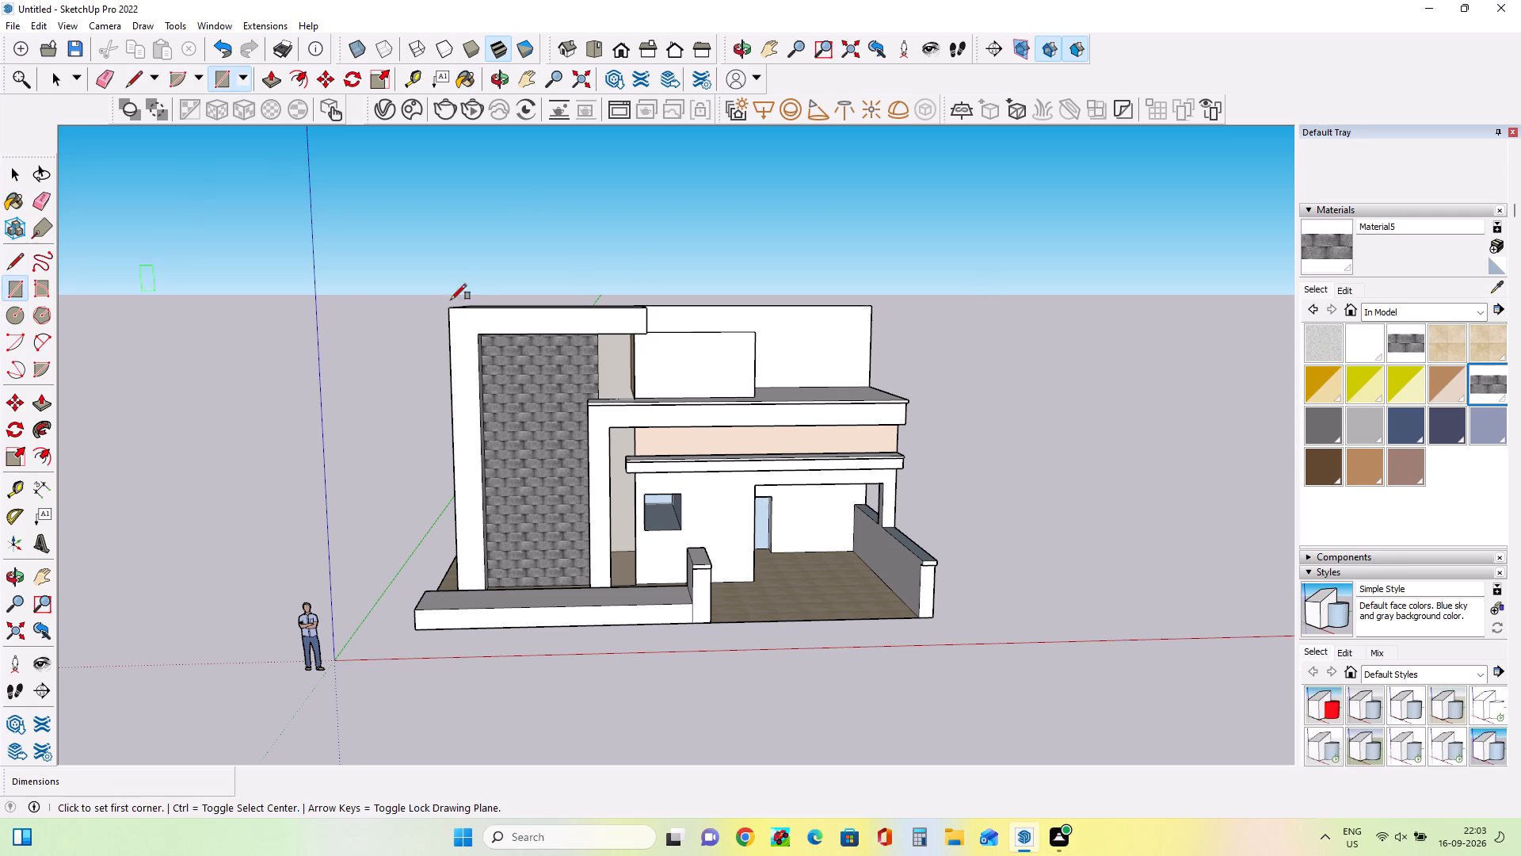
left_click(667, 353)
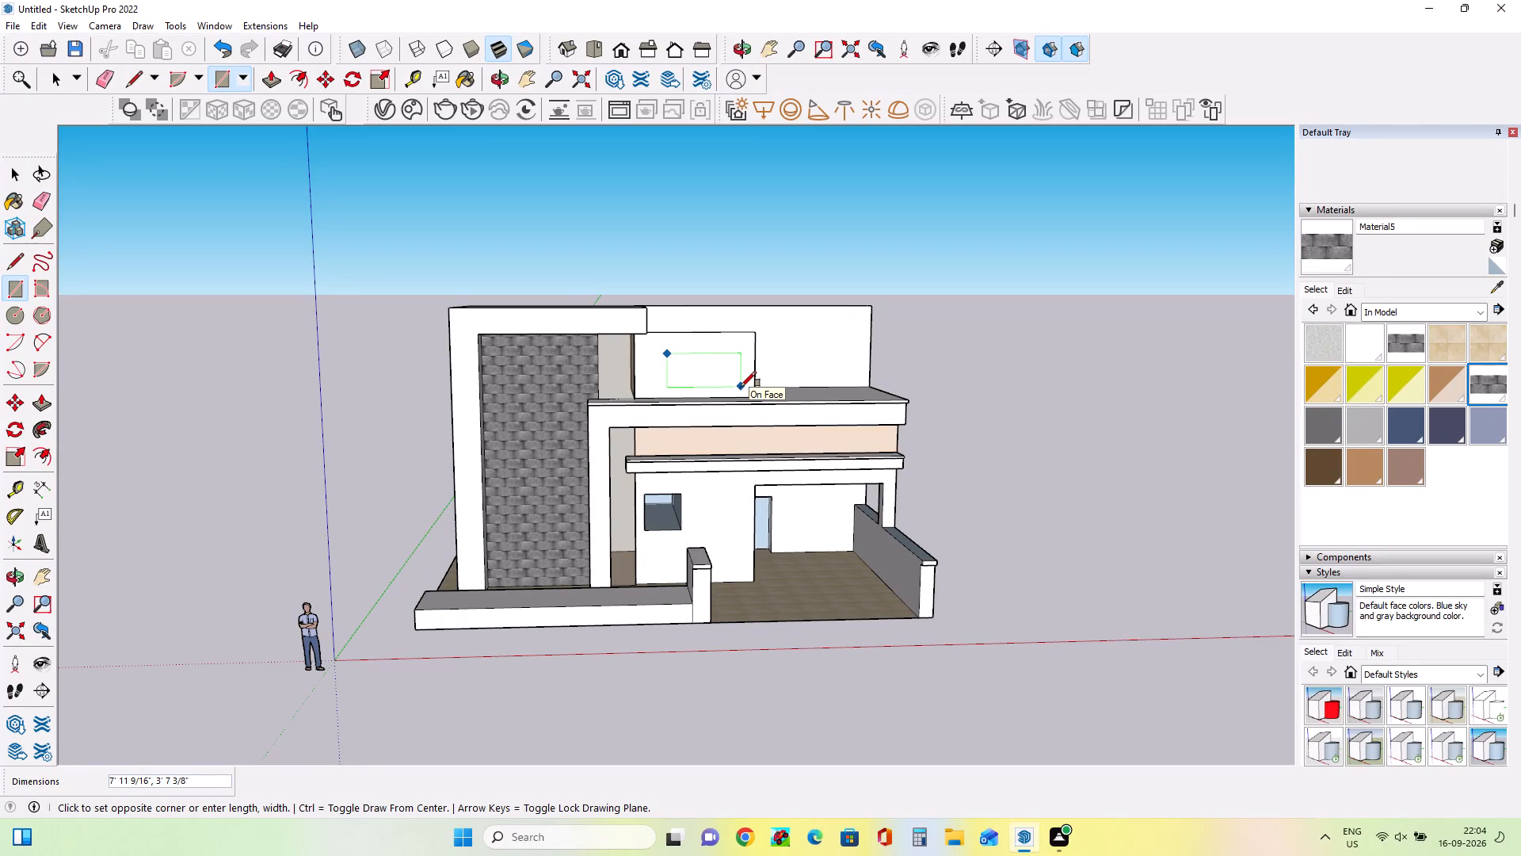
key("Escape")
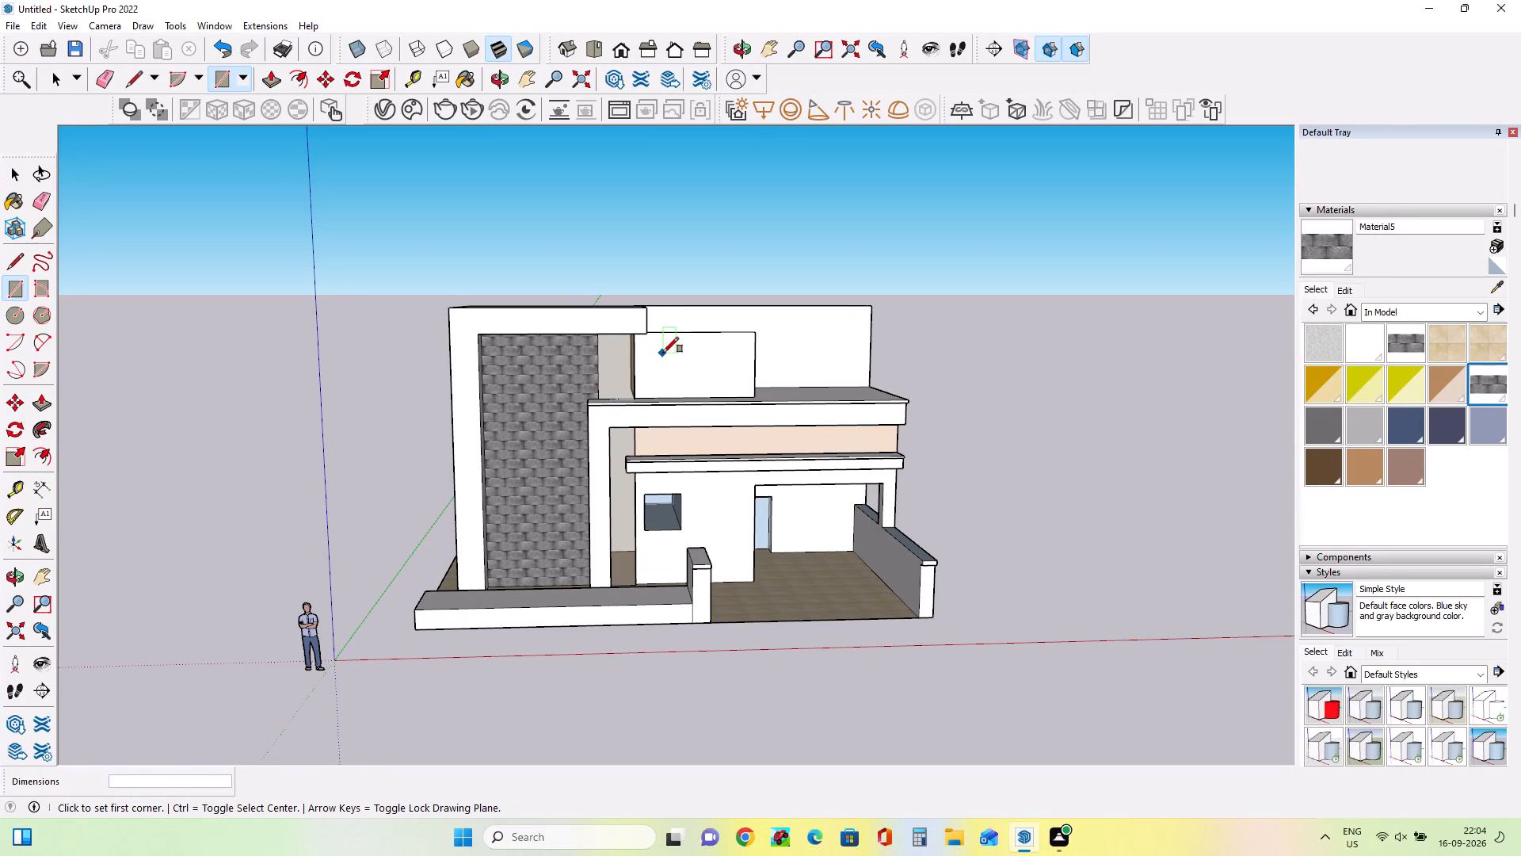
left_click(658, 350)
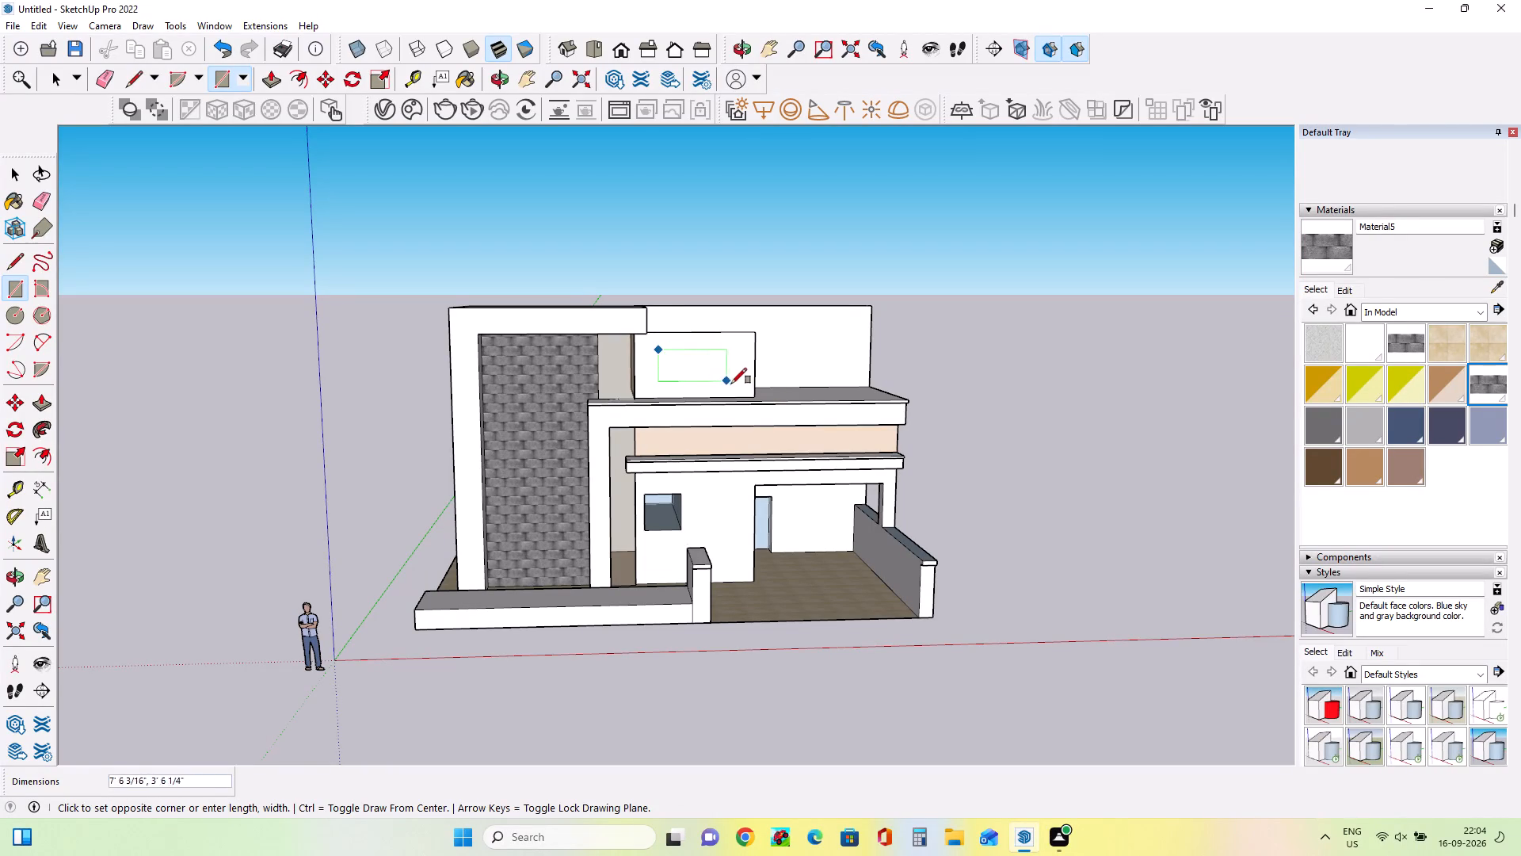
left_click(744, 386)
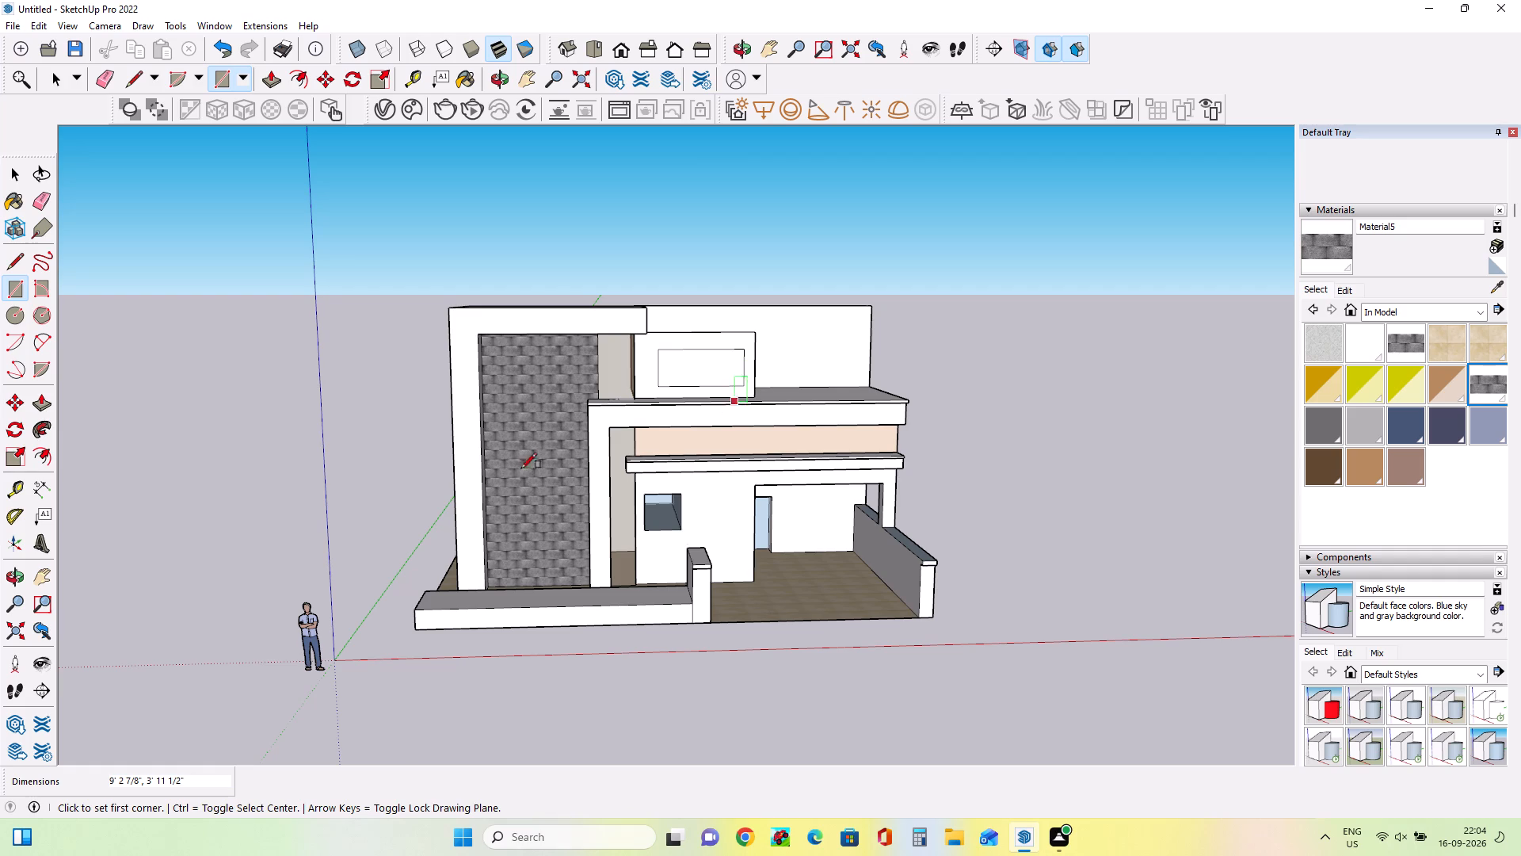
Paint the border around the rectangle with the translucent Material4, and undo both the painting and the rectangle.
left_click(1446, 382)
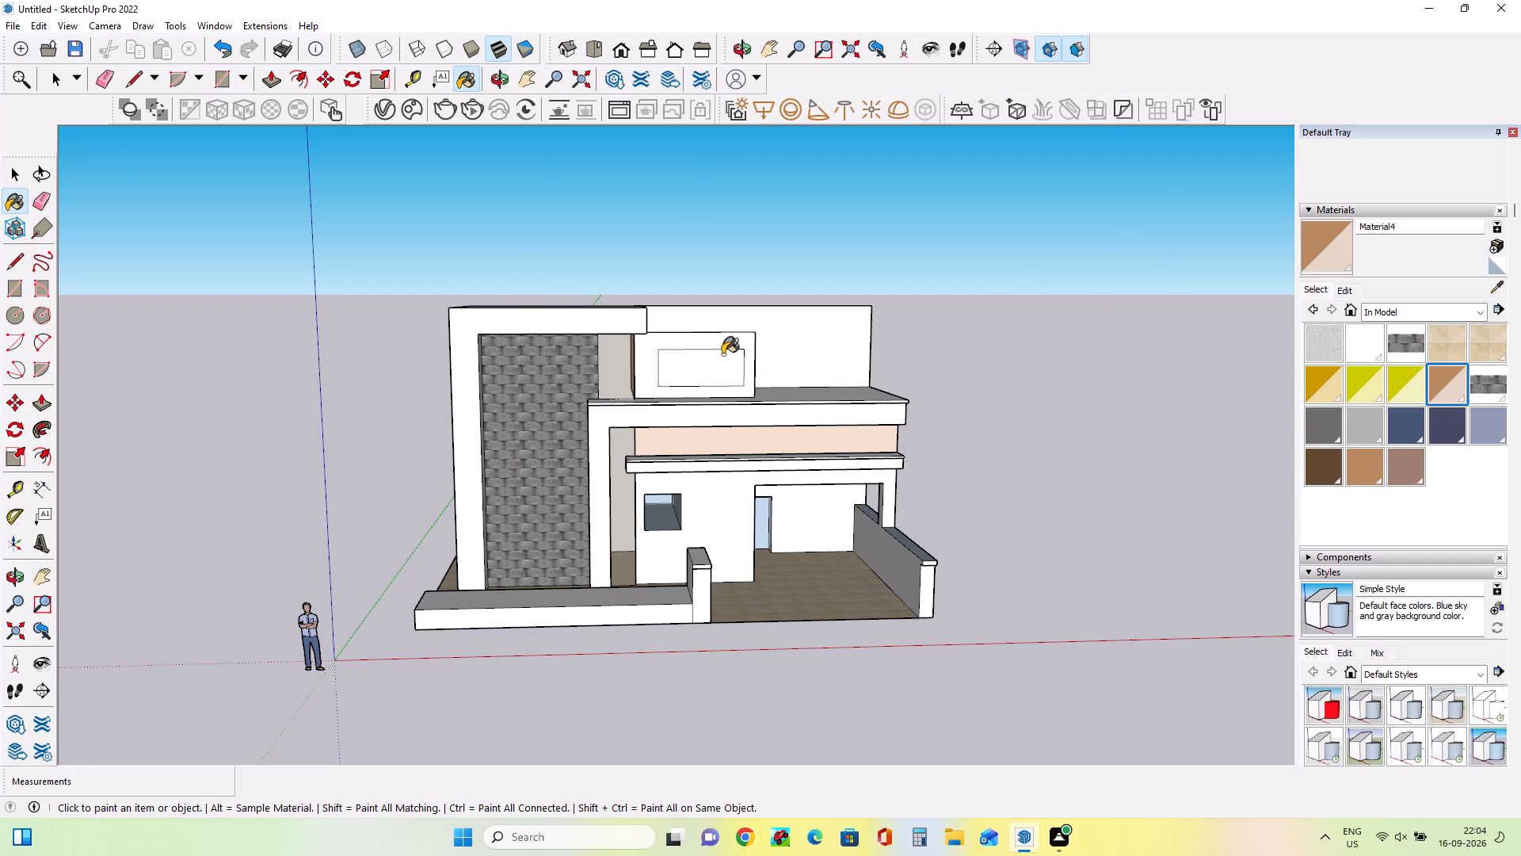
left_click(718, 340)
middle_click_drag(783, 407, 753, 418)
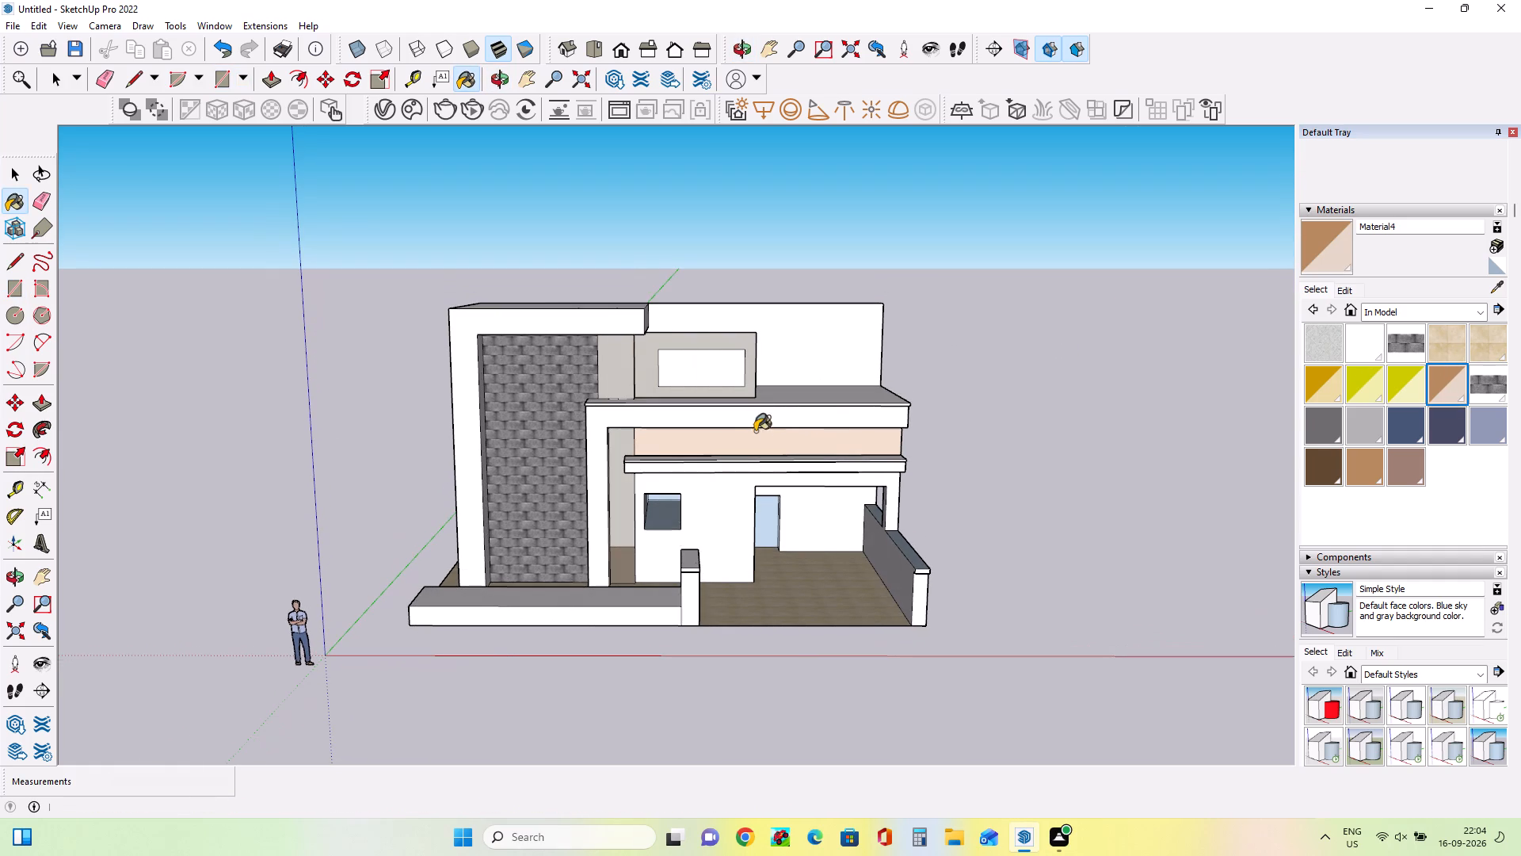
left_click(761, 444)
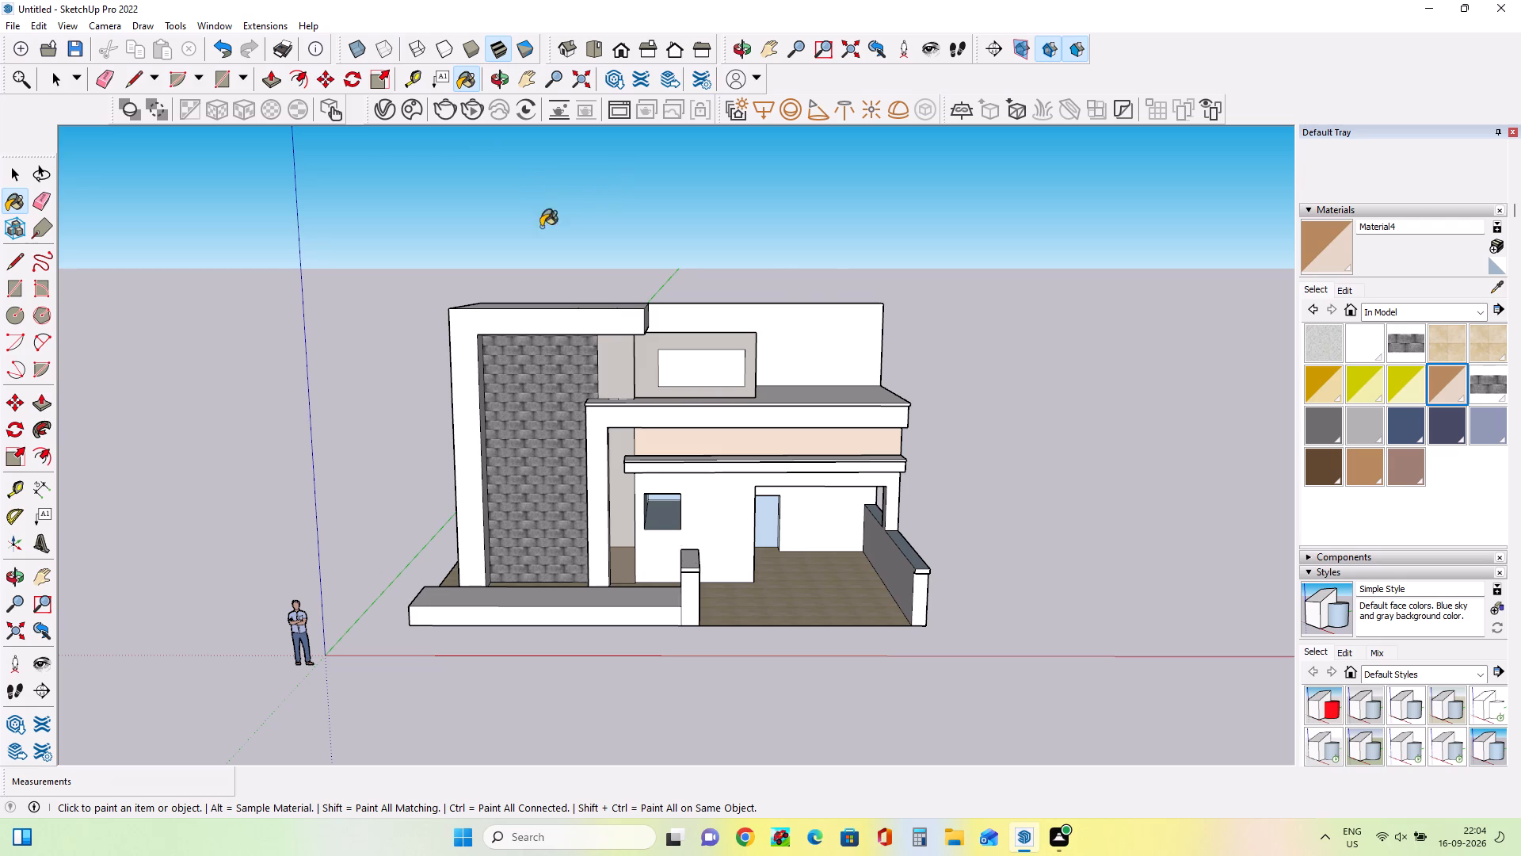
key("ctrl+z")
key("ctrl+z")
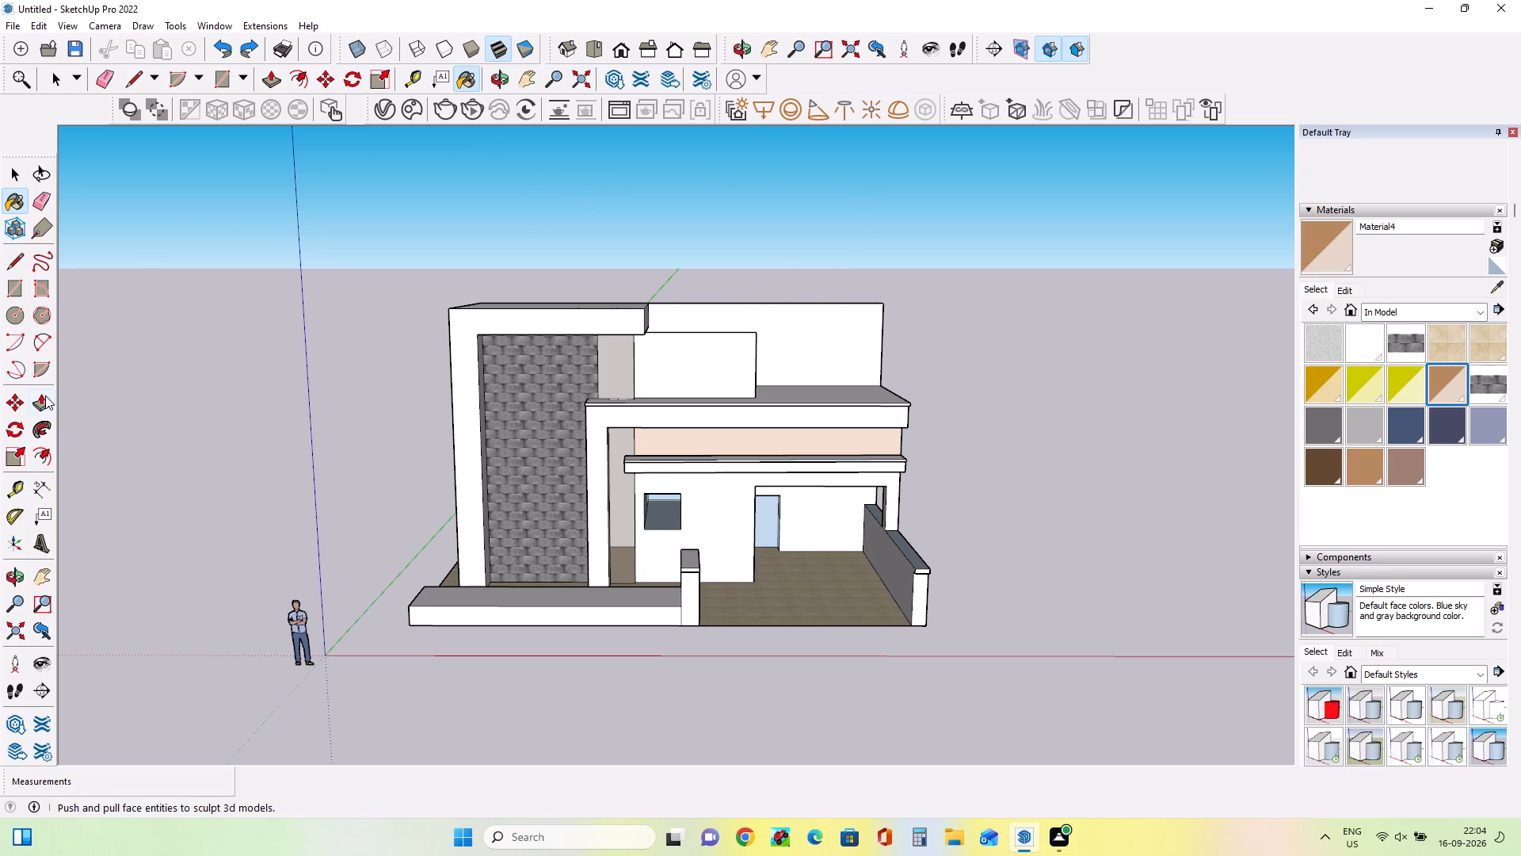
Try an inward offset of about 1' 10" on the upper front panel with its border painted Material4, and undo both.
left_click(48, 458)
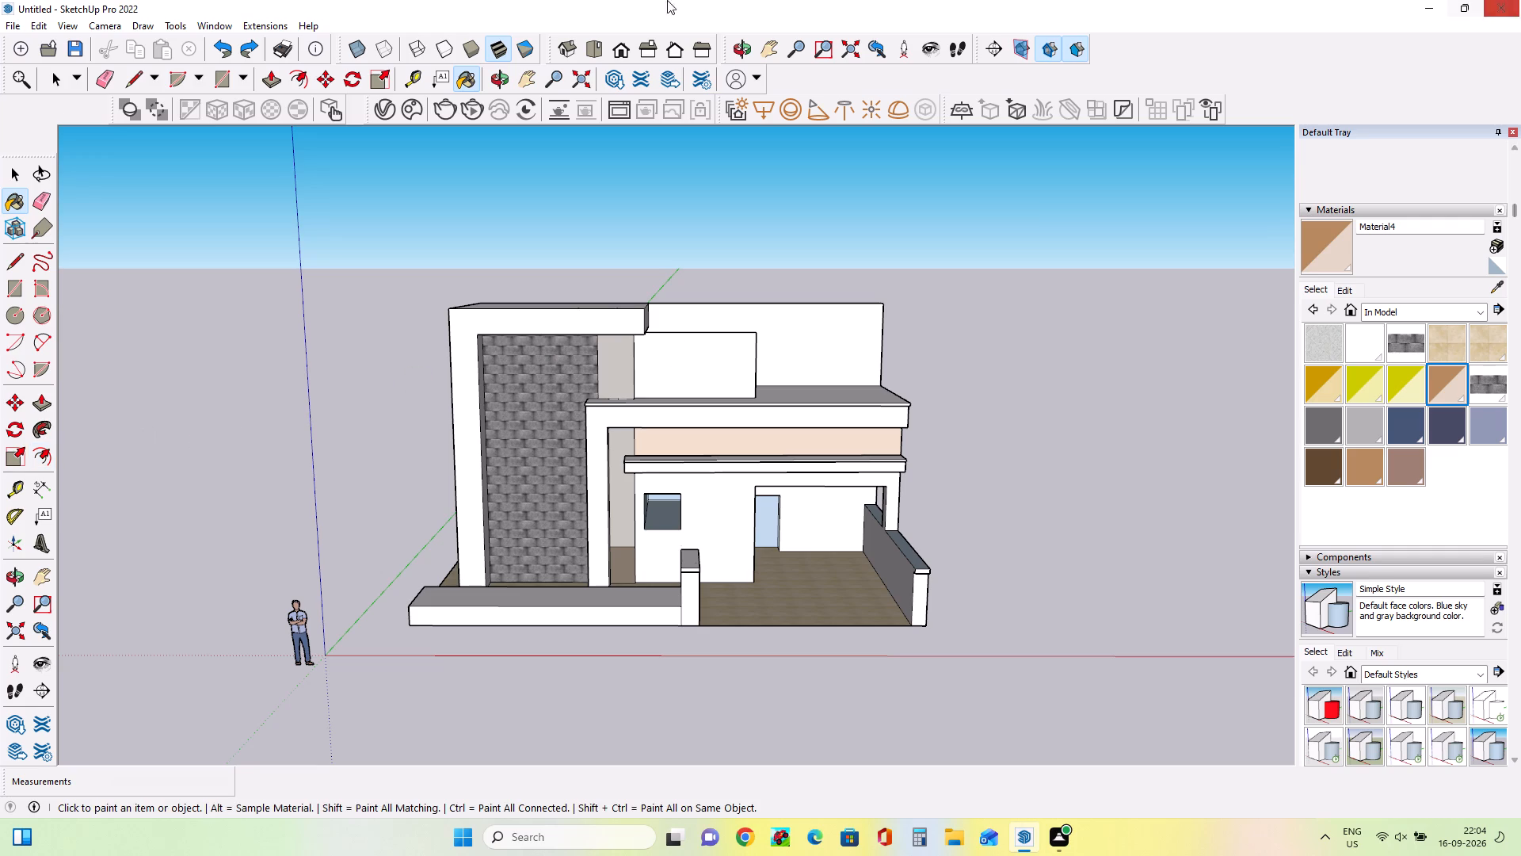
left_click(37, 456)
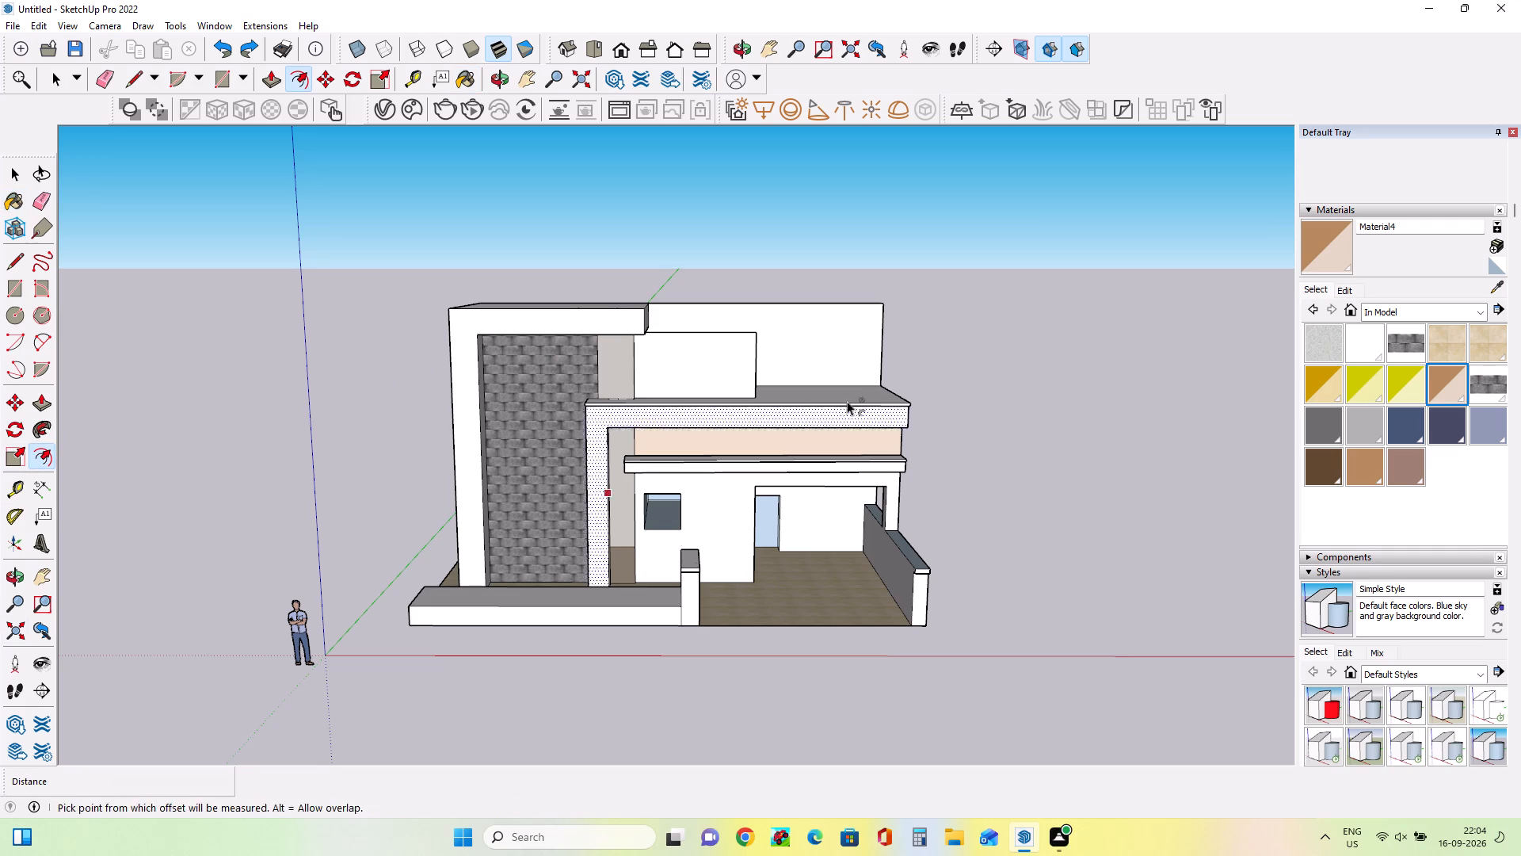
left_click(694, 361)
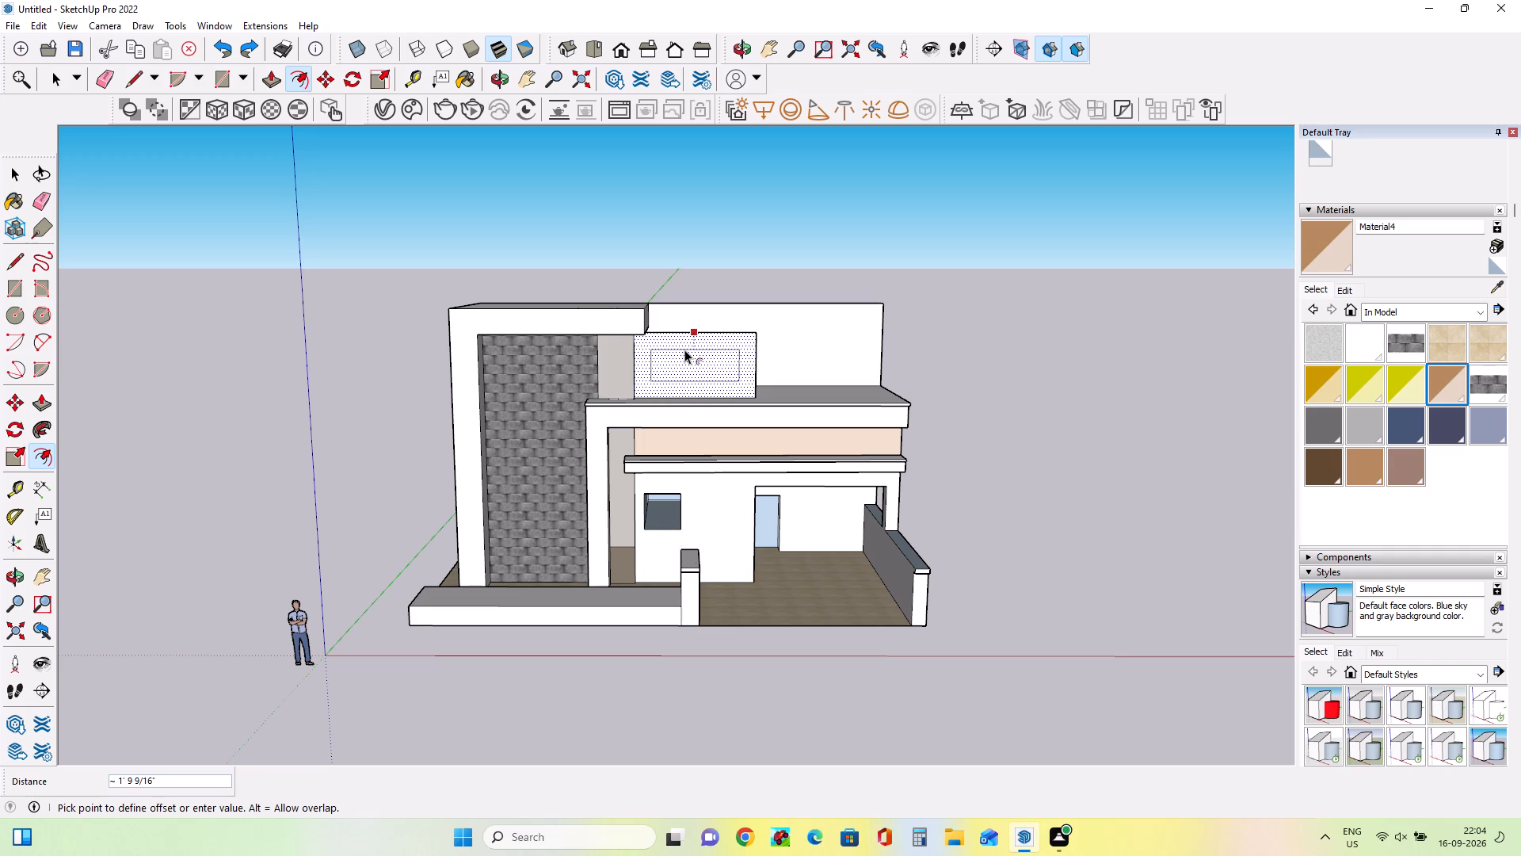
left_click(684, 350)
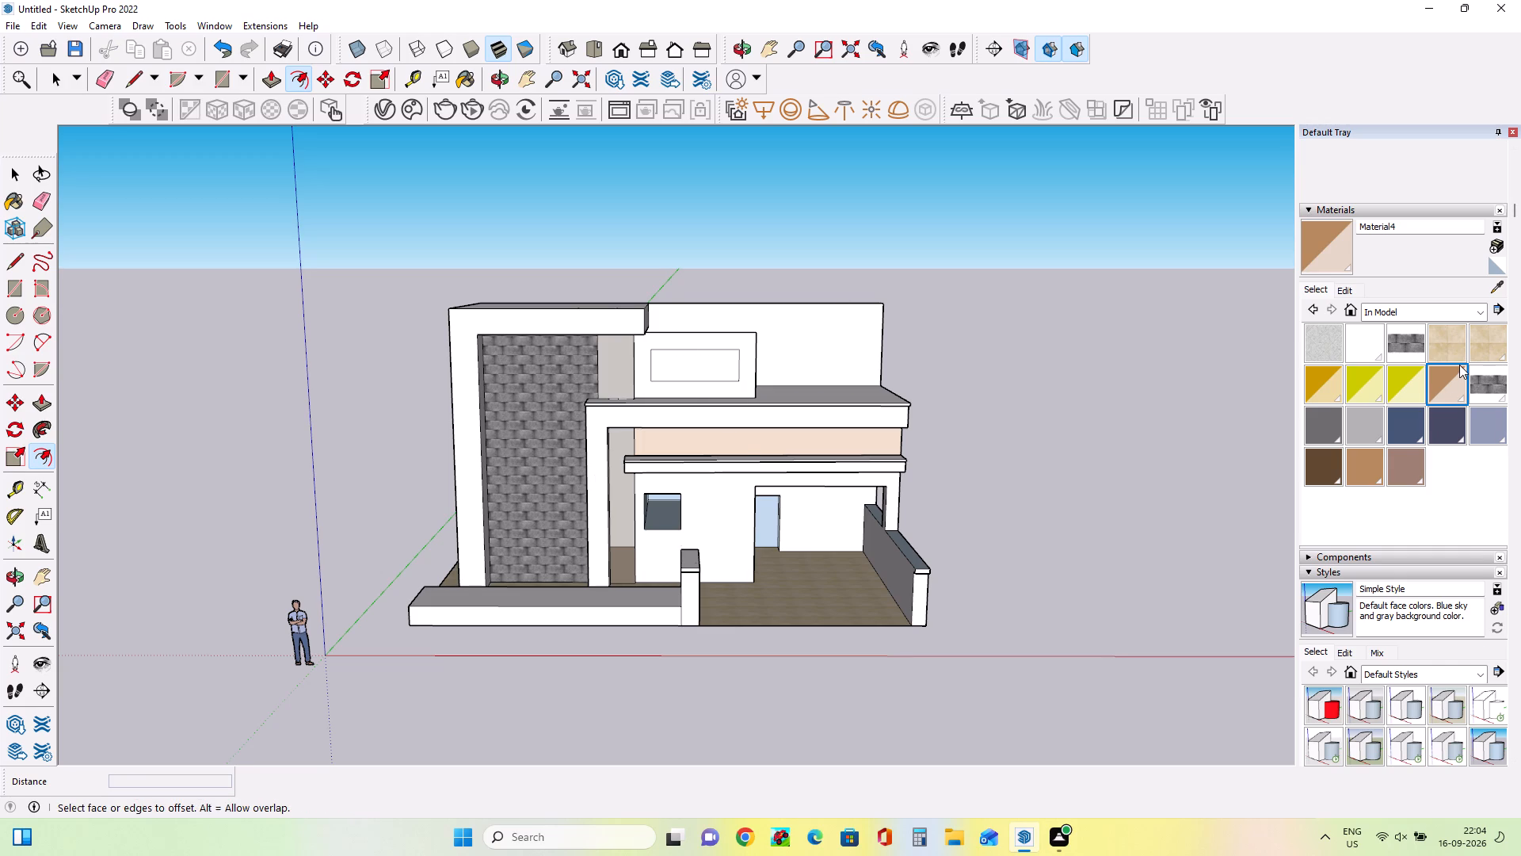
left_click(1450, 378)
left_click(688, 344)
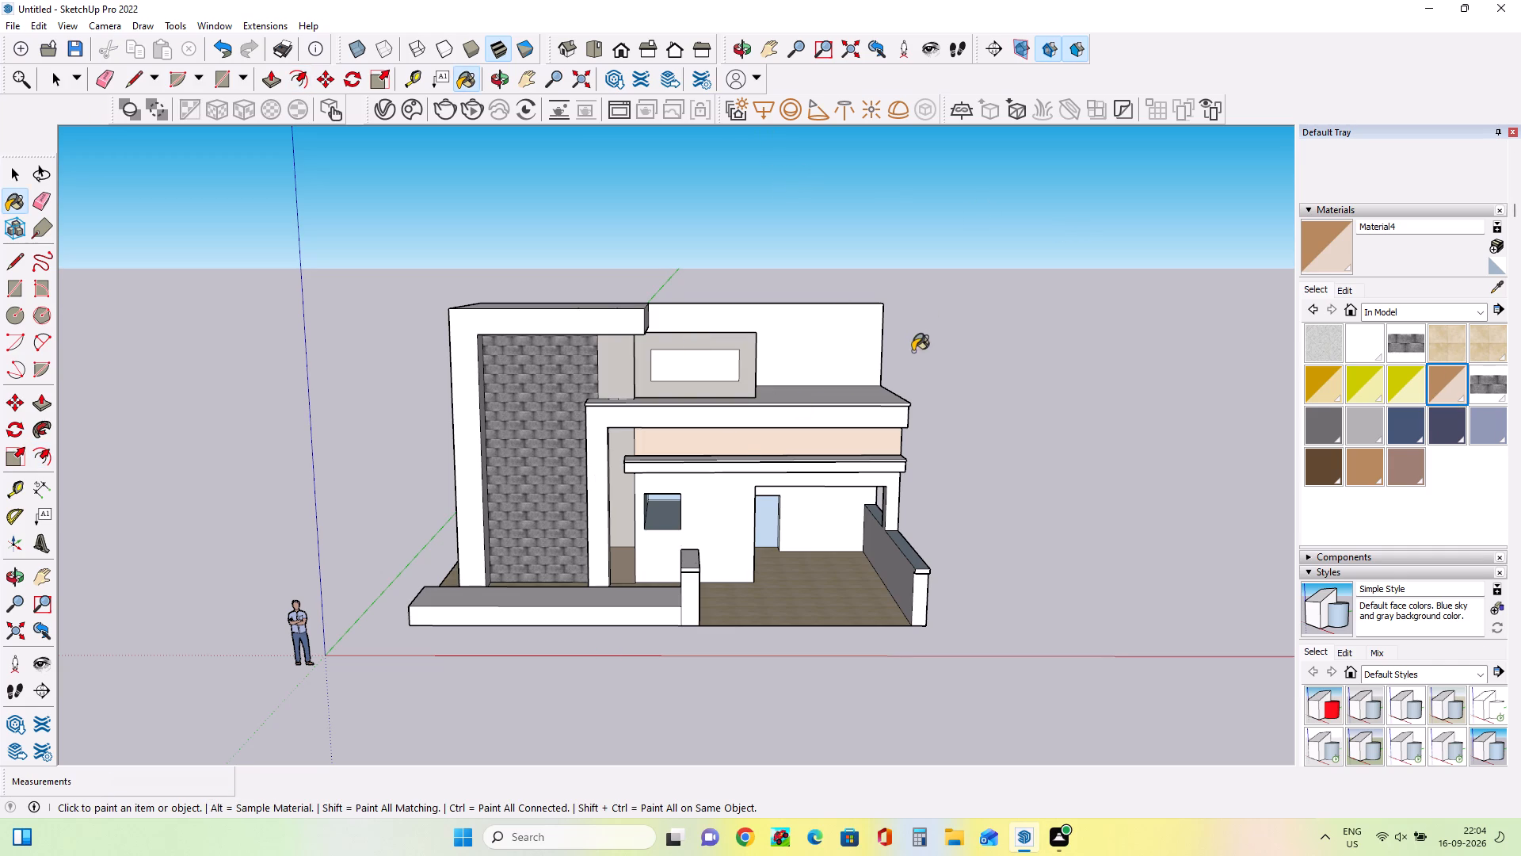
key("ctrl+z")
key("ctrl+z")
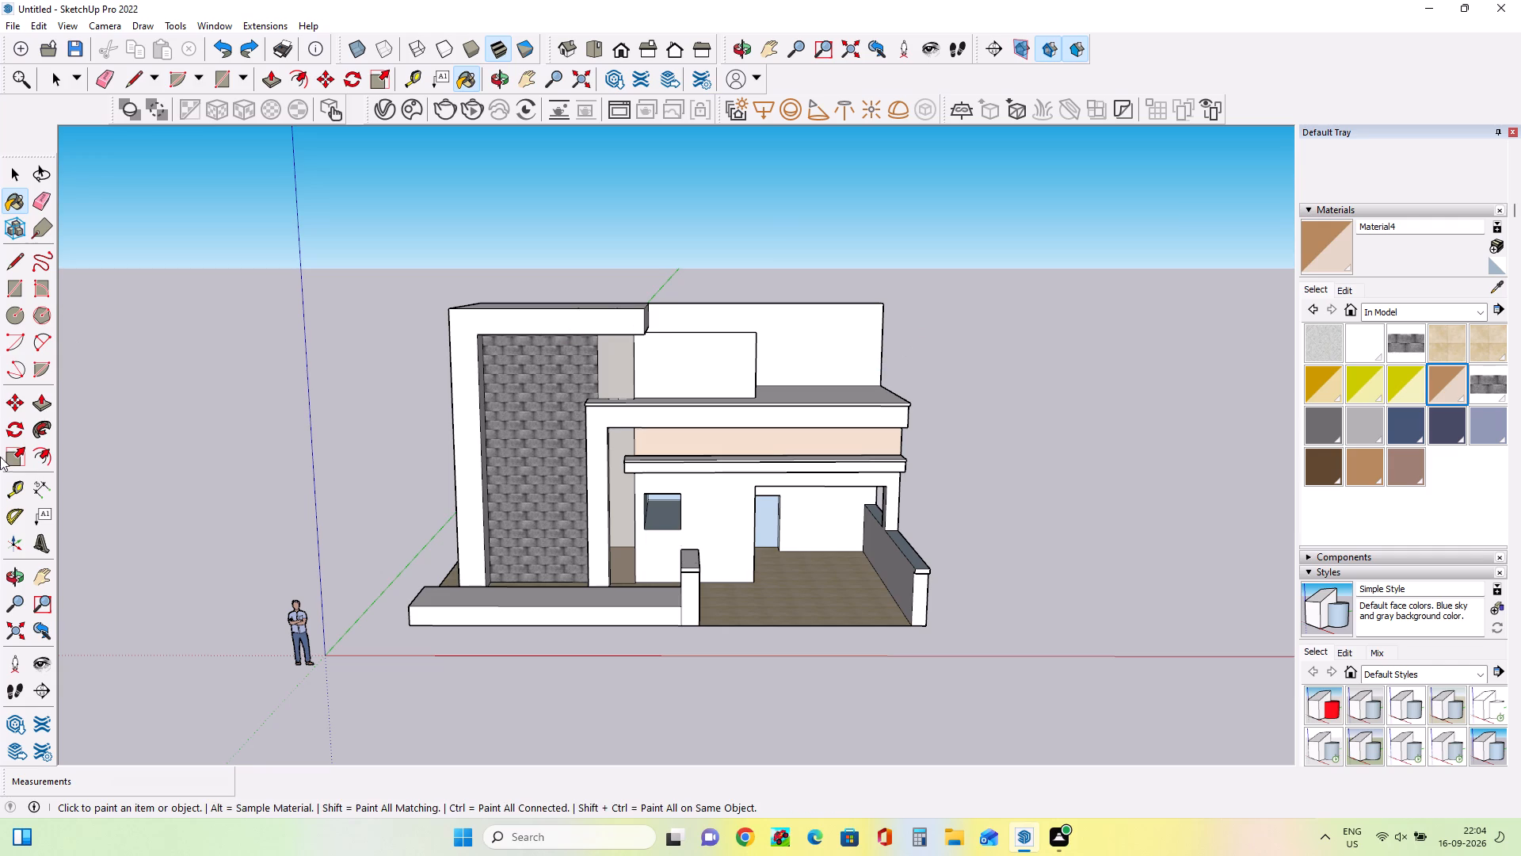
Offset the upper front panel's outline inward about 1' 2" and paint the resulting border with Material4.
left_click(39, 454)
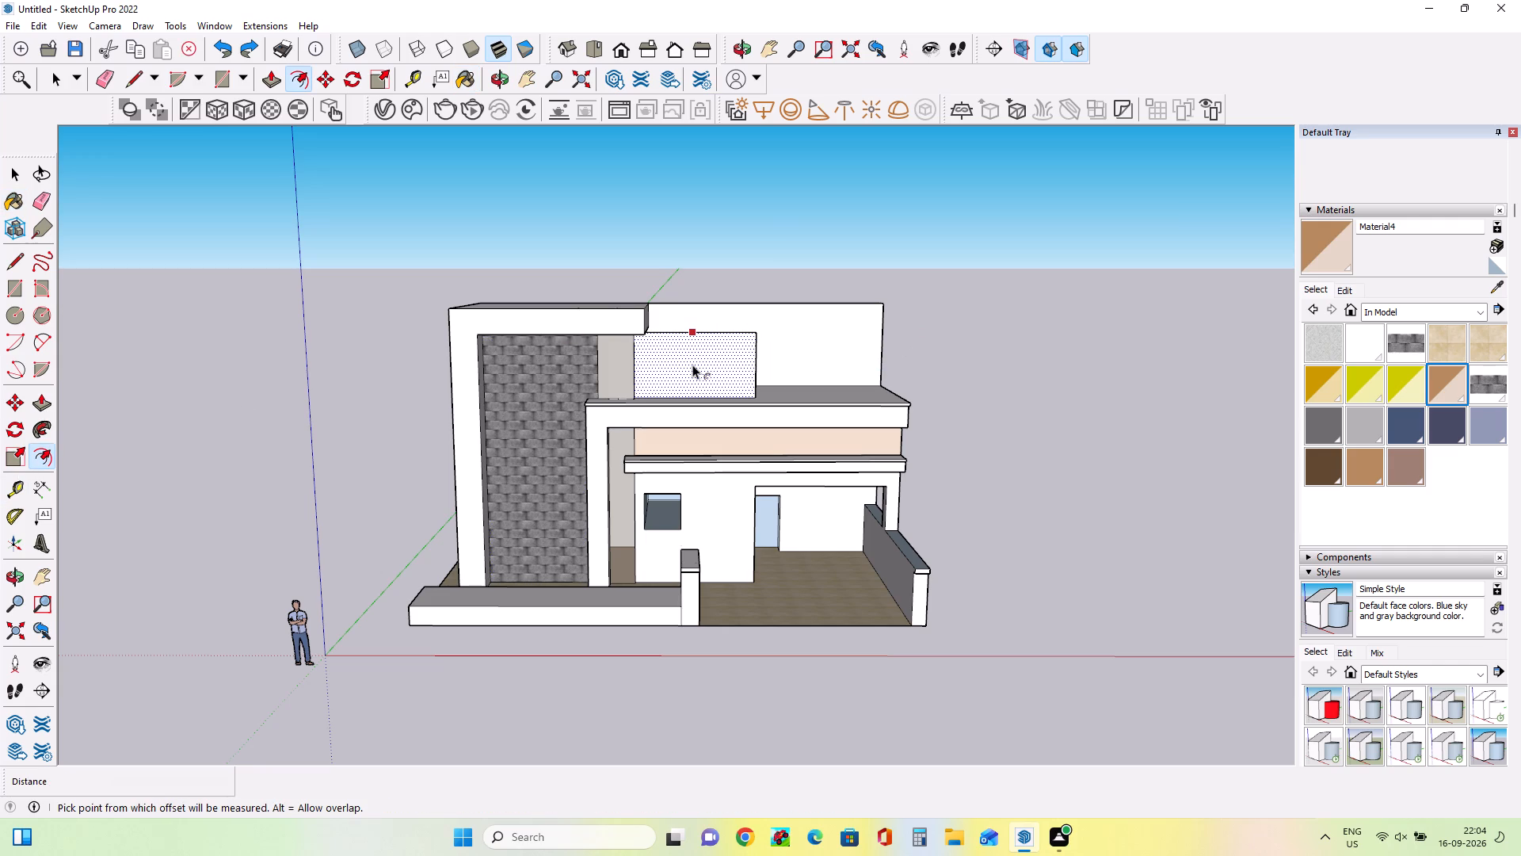
left_click(692, 365)
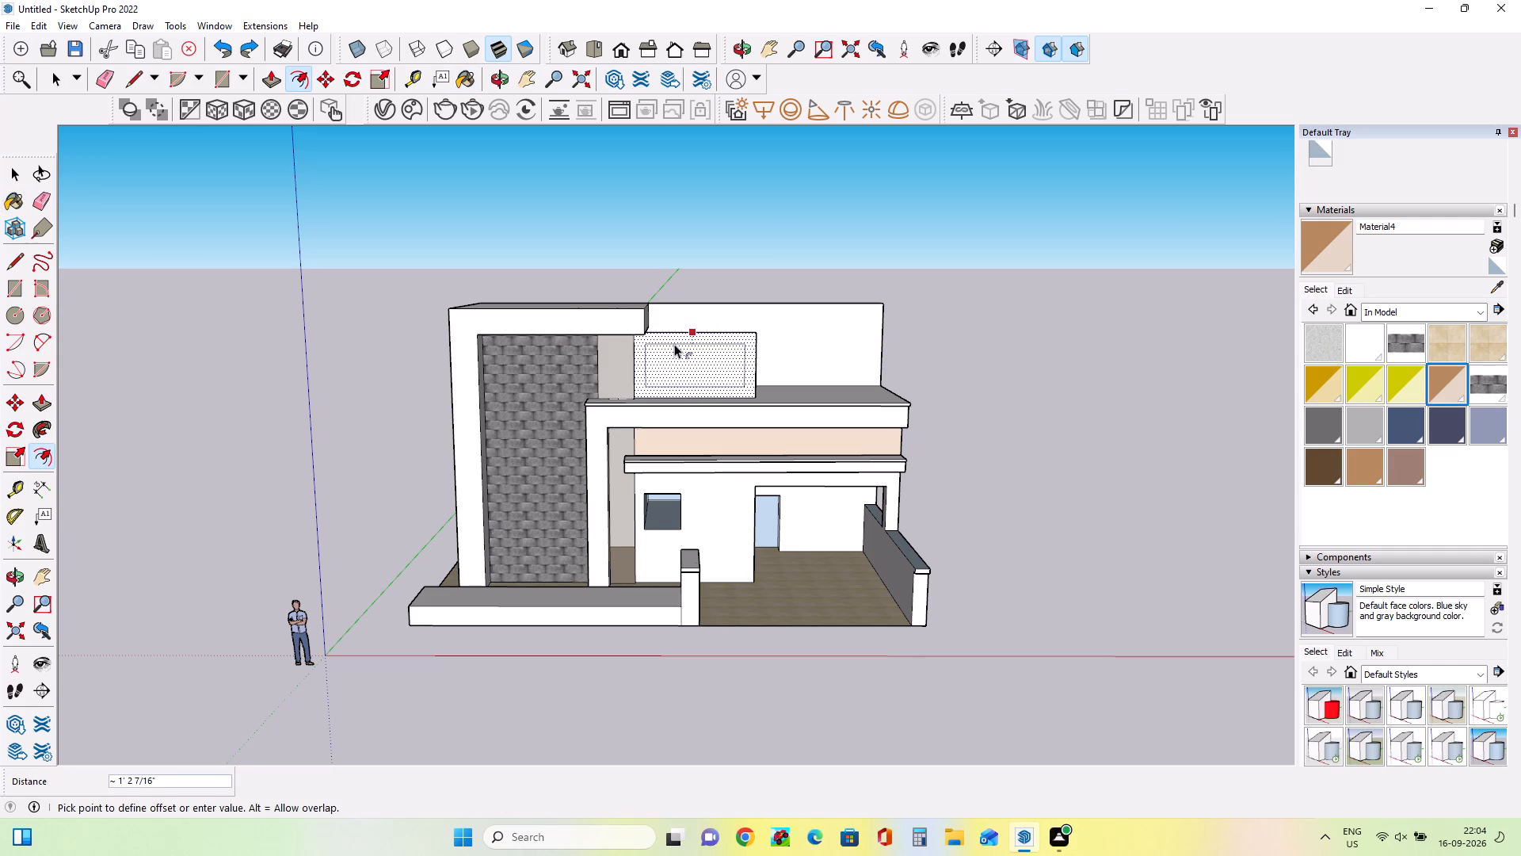
left_click(674, 344)
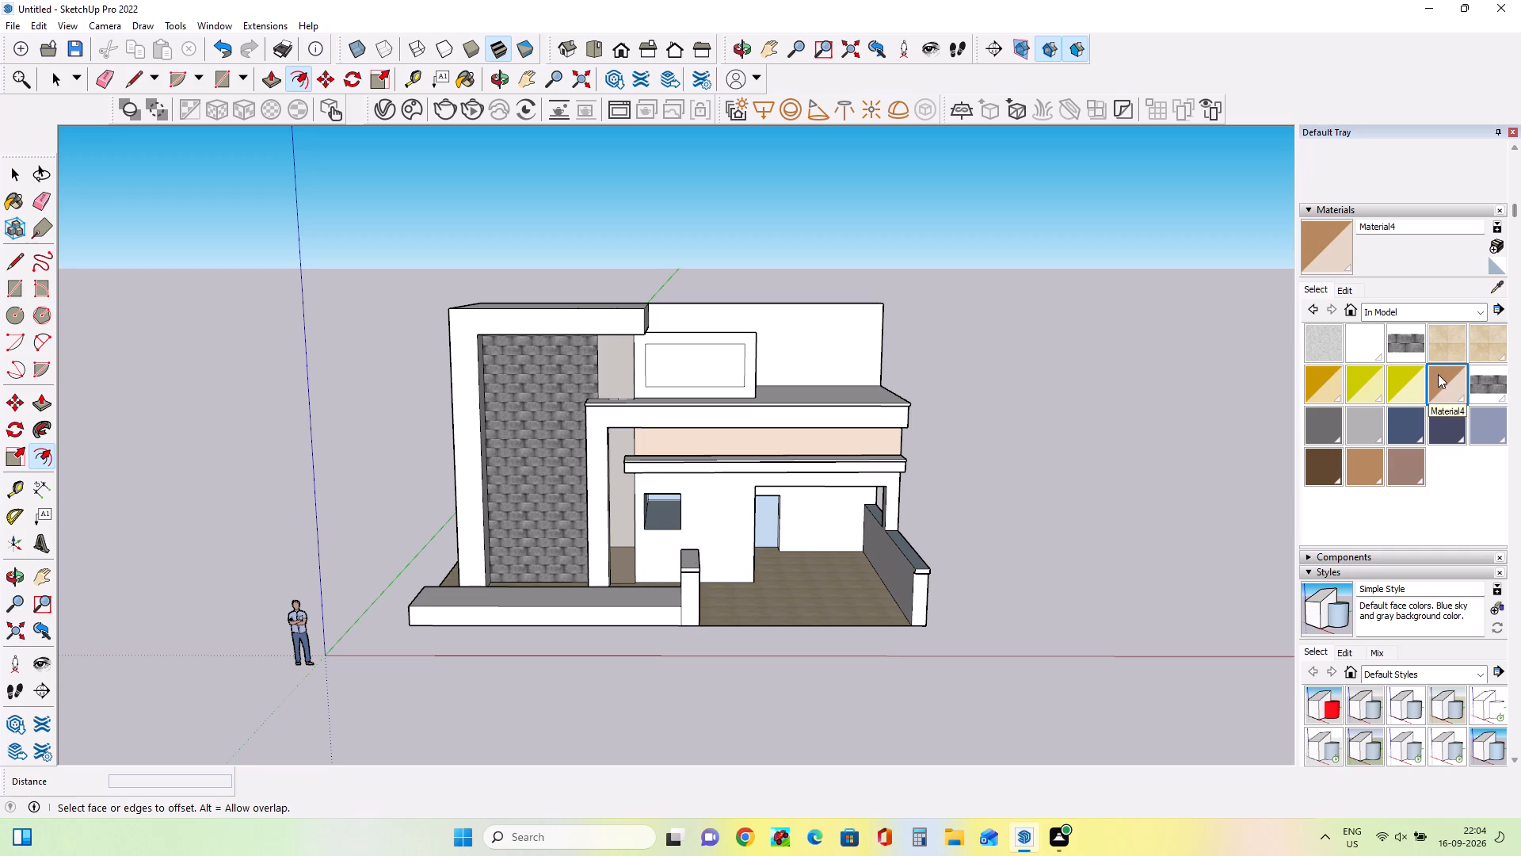
left_click(1442, 375)
left_click(749, 369)
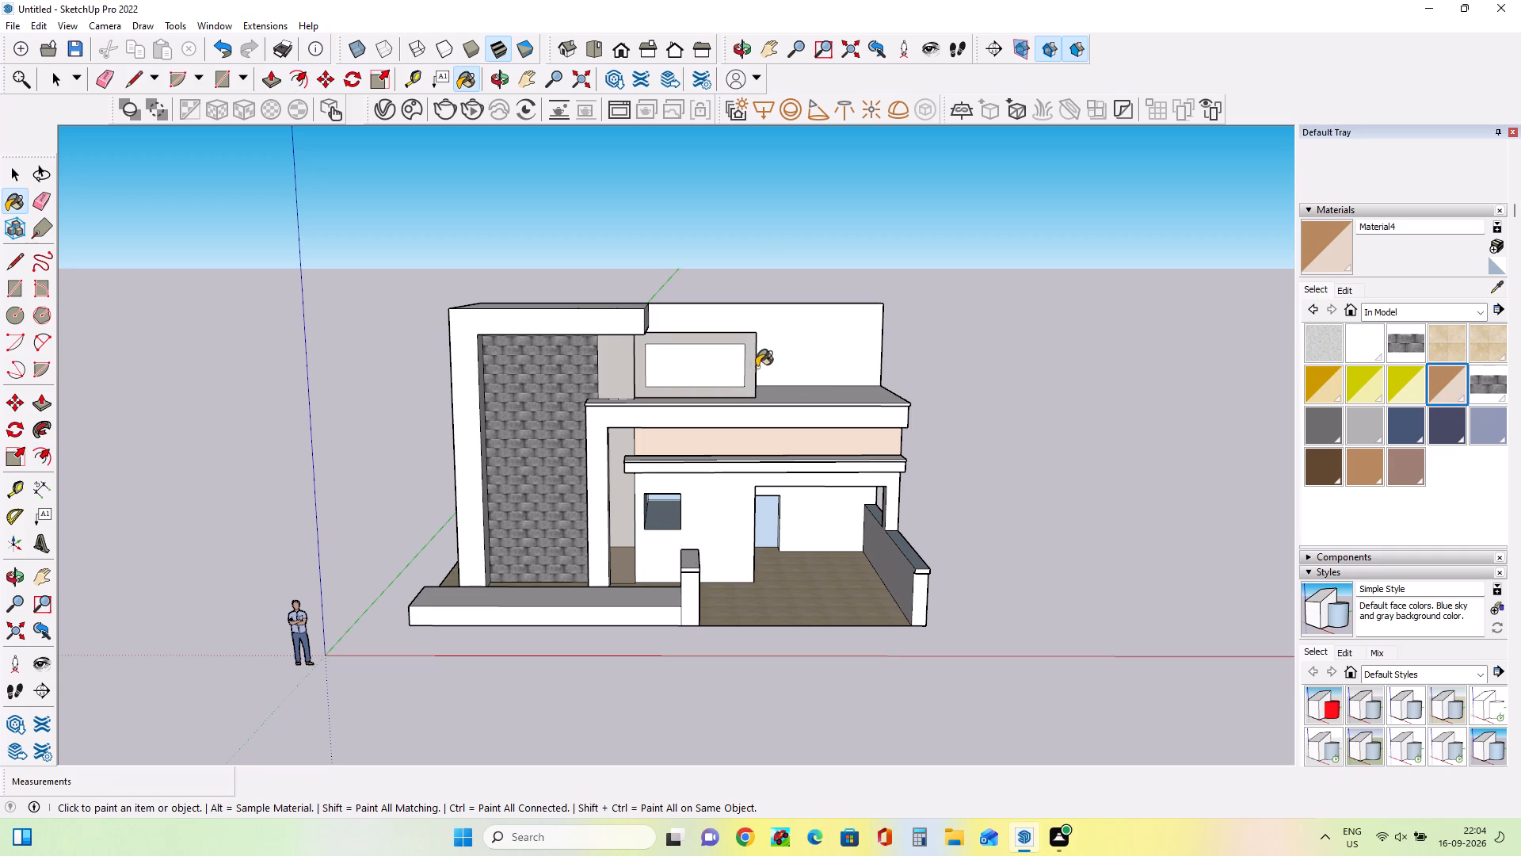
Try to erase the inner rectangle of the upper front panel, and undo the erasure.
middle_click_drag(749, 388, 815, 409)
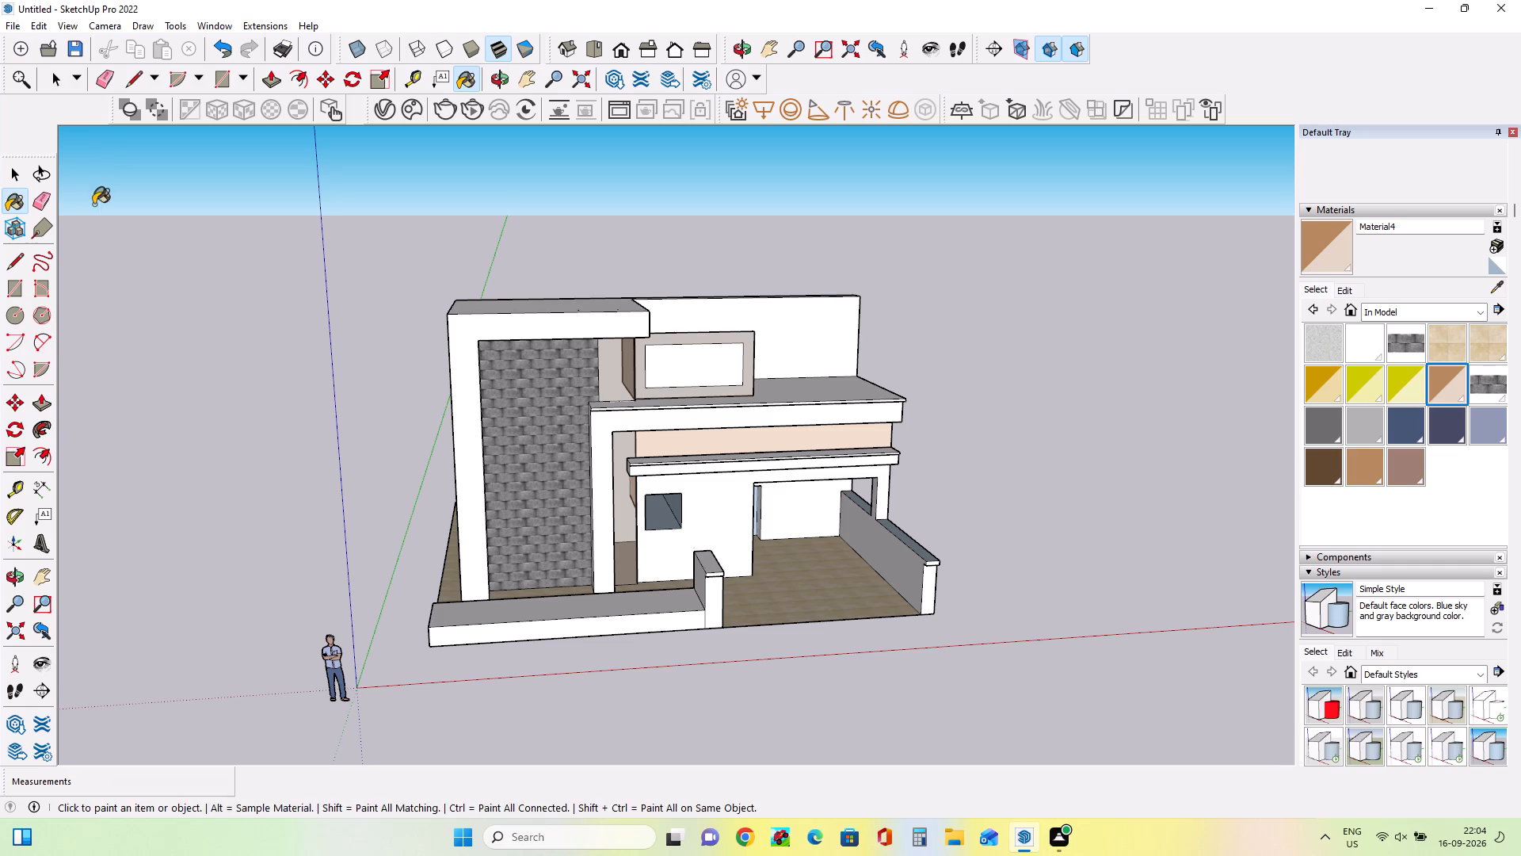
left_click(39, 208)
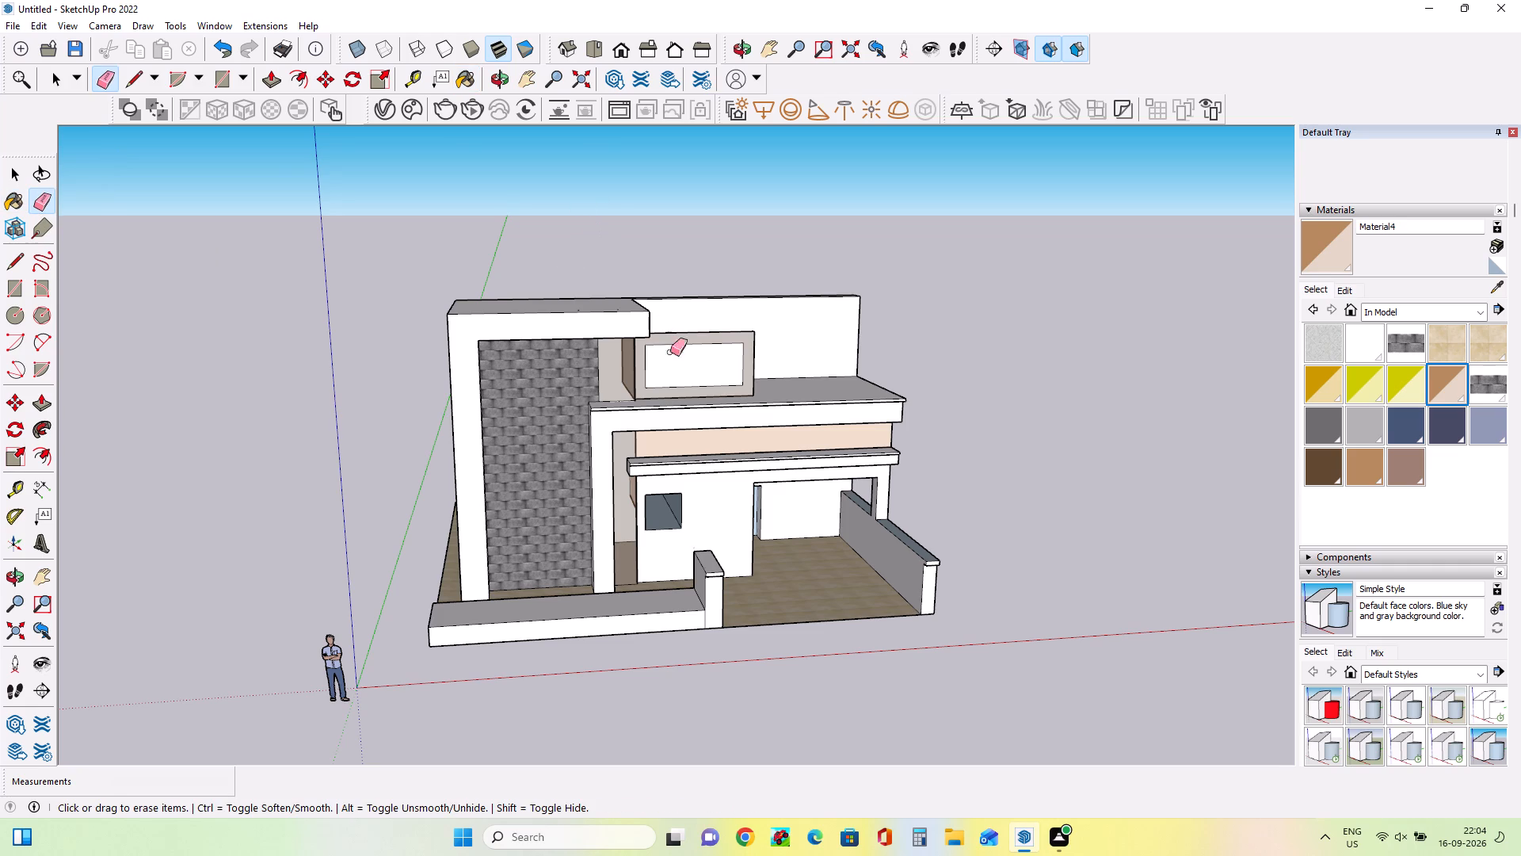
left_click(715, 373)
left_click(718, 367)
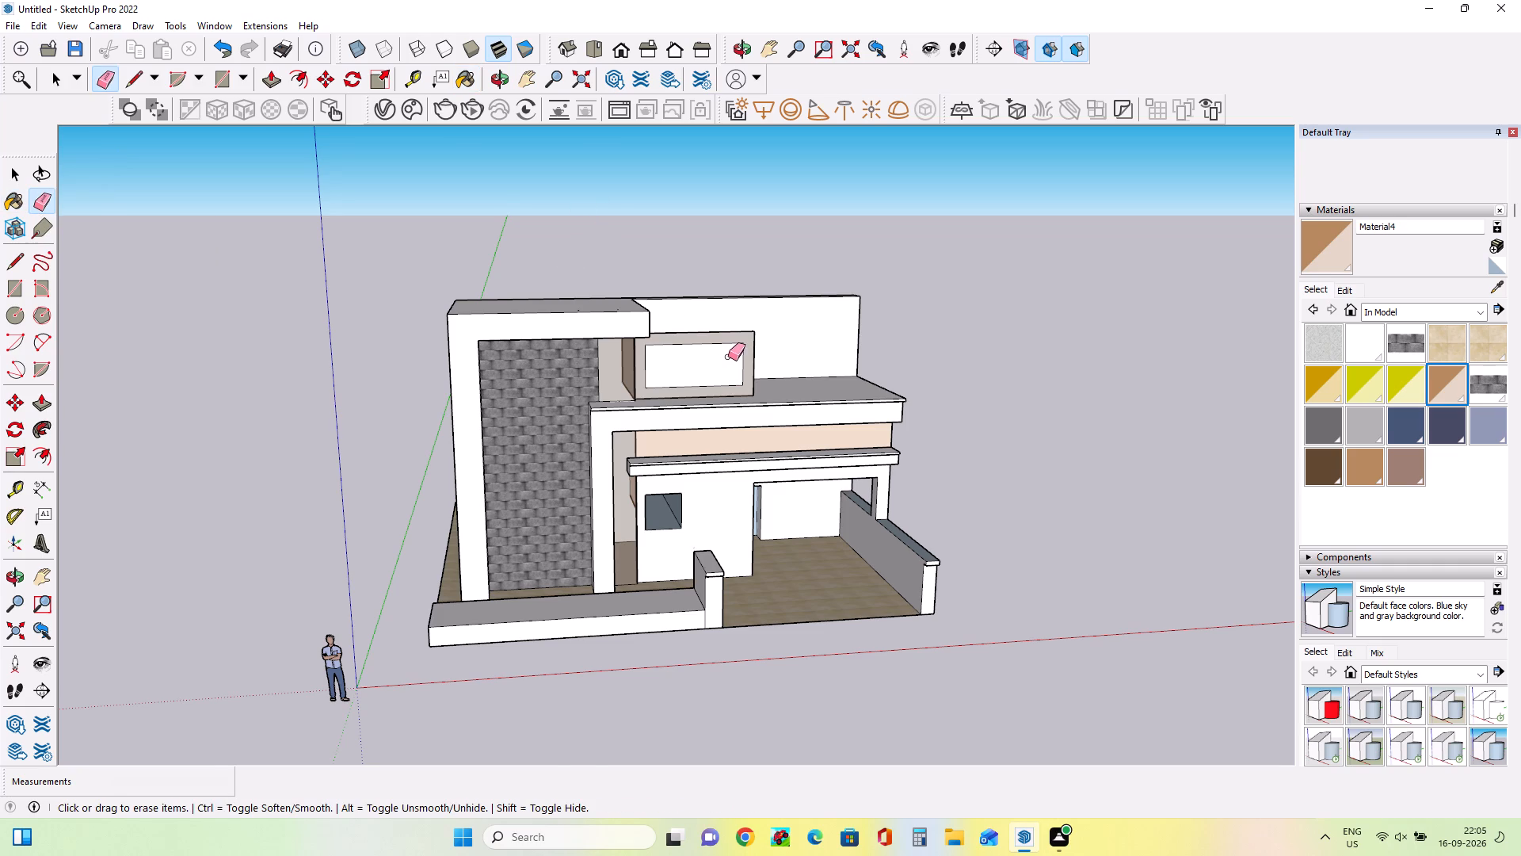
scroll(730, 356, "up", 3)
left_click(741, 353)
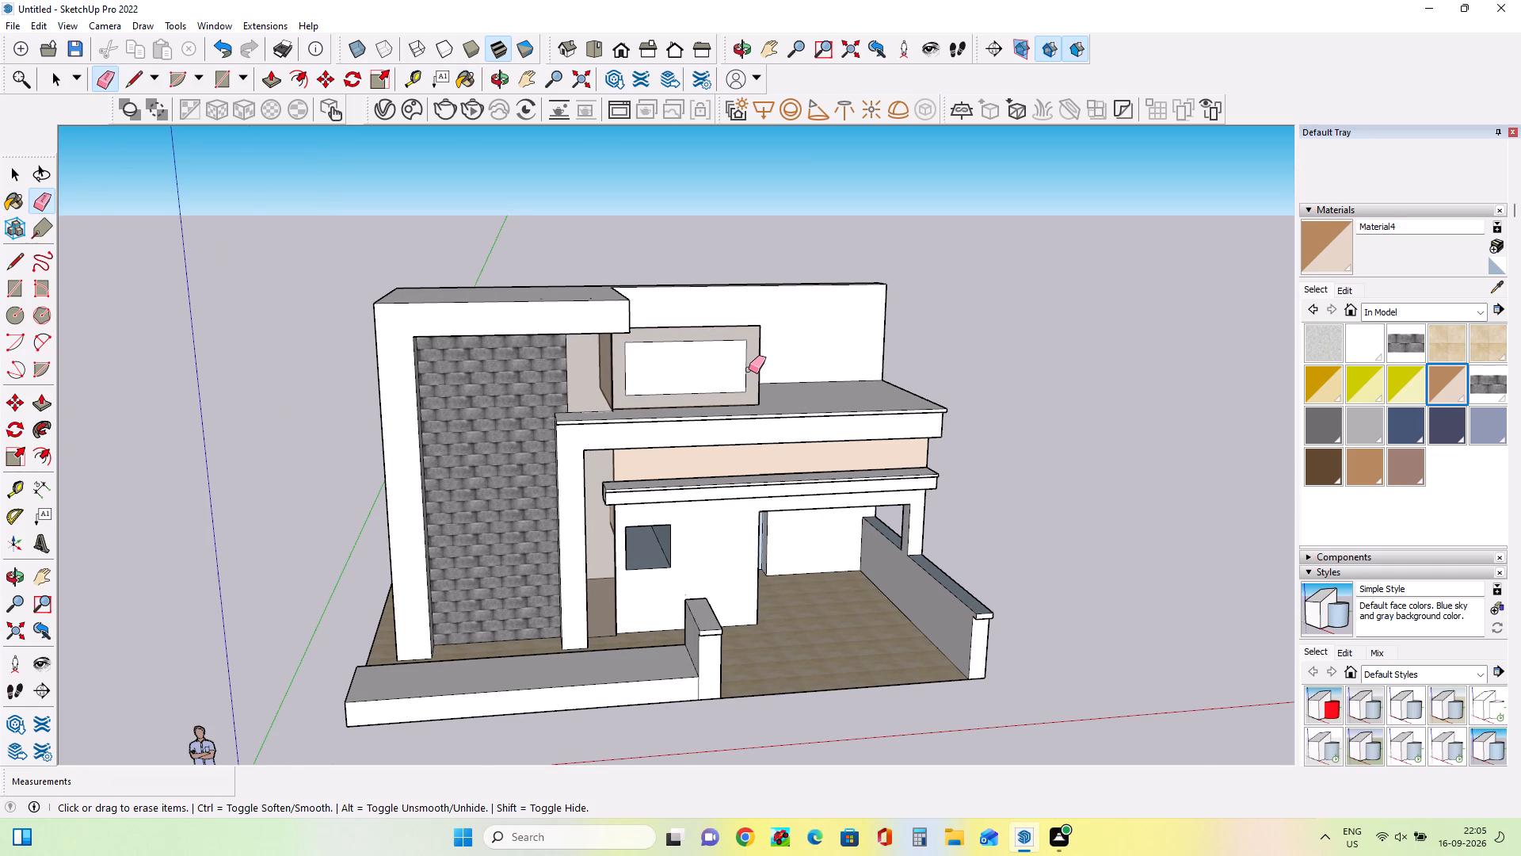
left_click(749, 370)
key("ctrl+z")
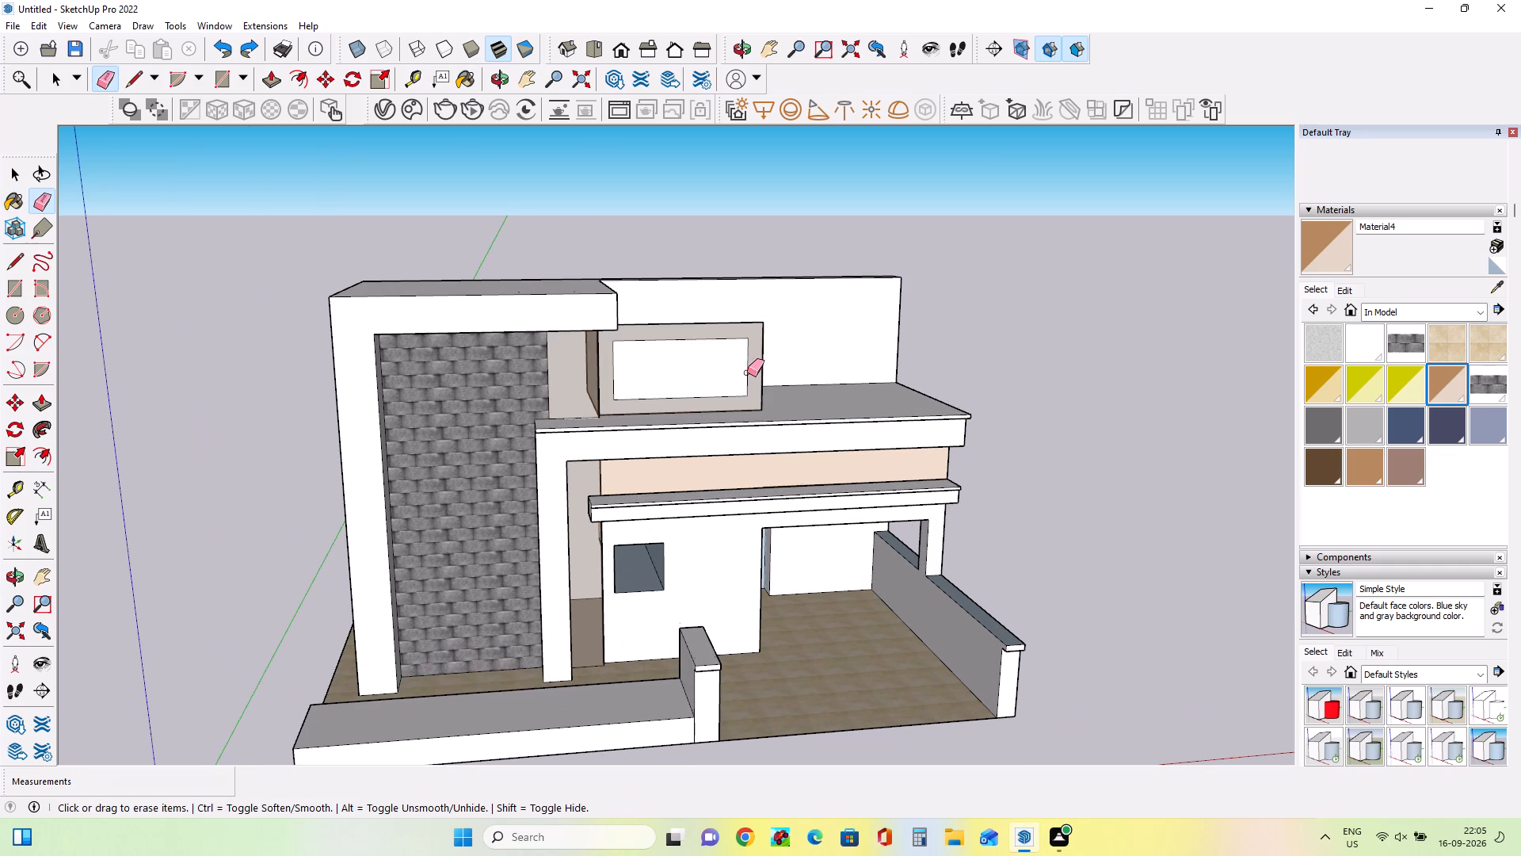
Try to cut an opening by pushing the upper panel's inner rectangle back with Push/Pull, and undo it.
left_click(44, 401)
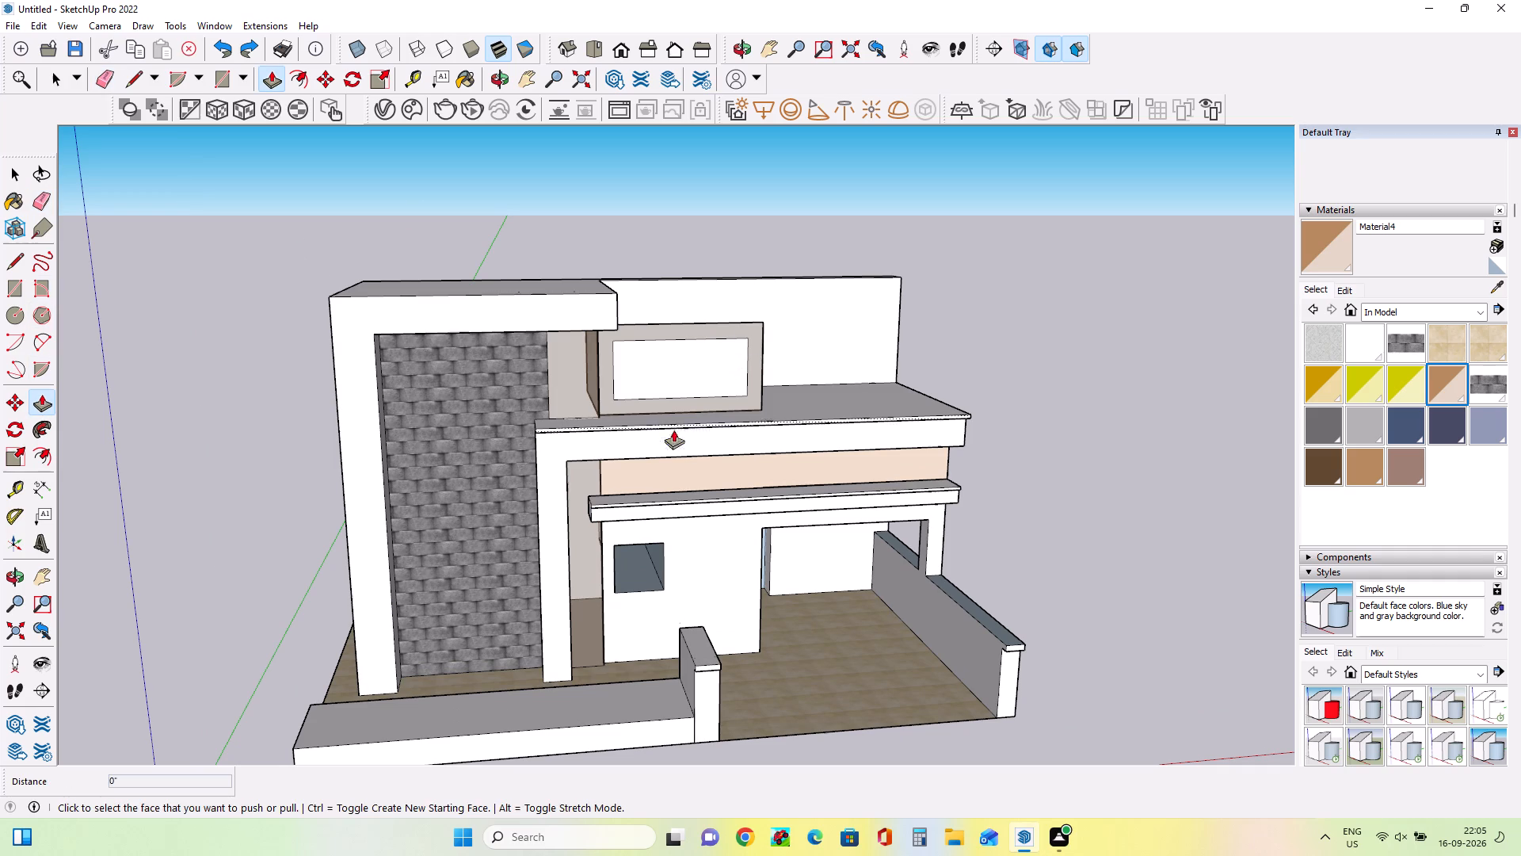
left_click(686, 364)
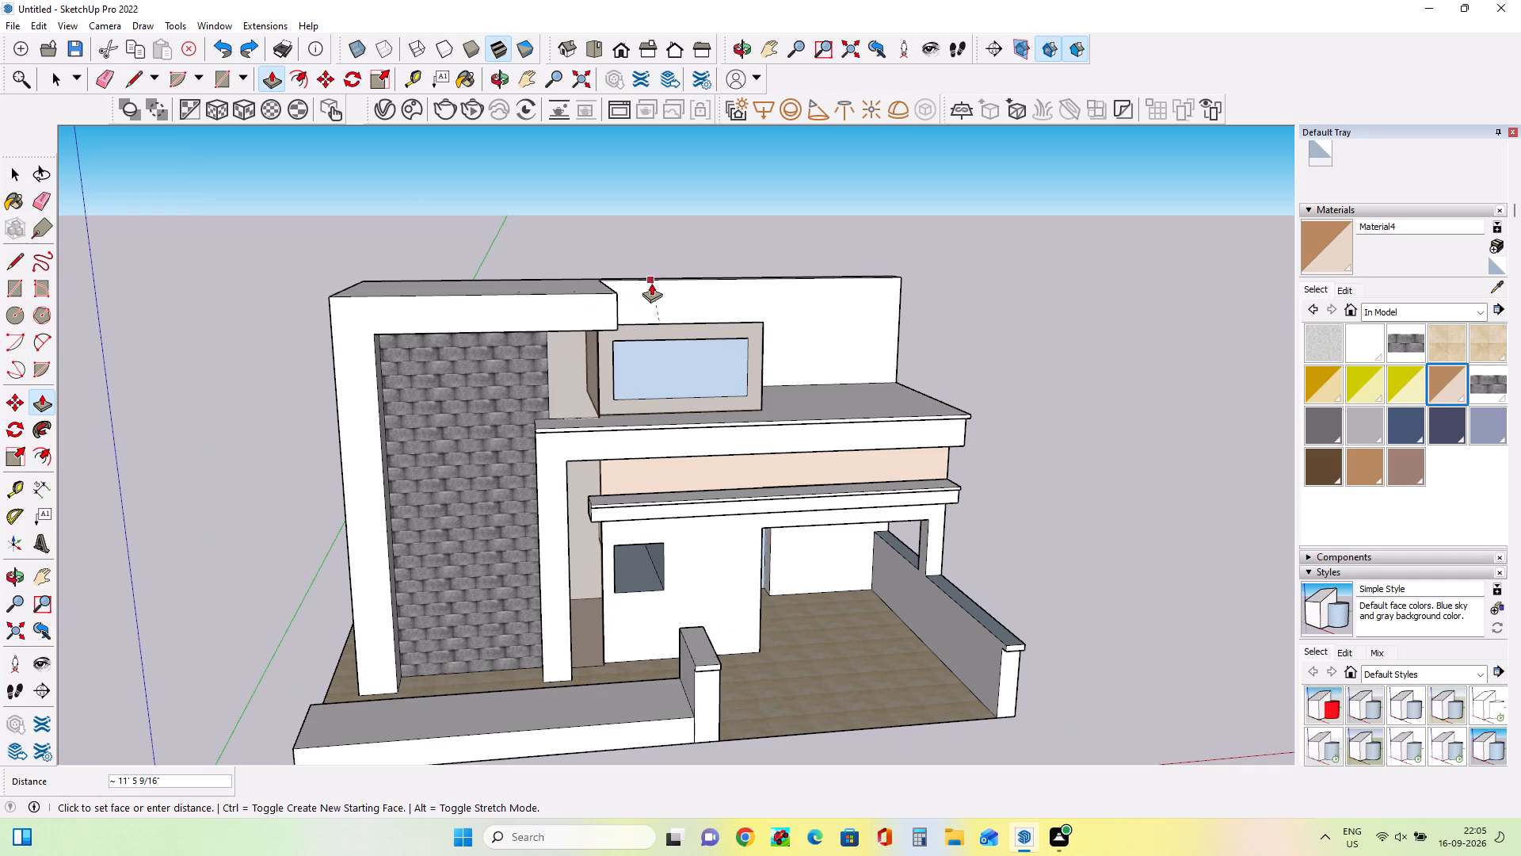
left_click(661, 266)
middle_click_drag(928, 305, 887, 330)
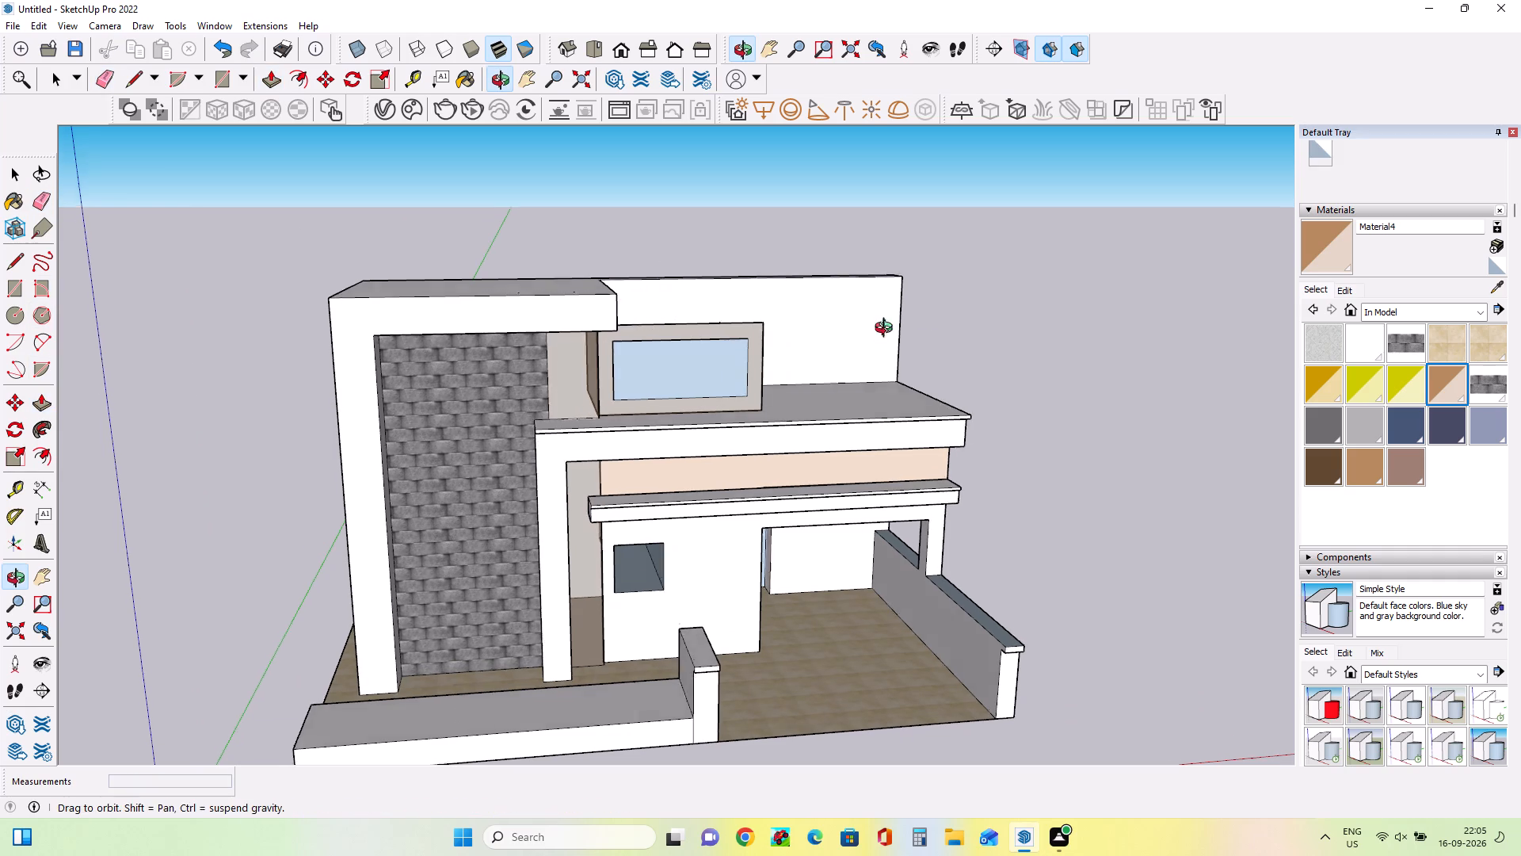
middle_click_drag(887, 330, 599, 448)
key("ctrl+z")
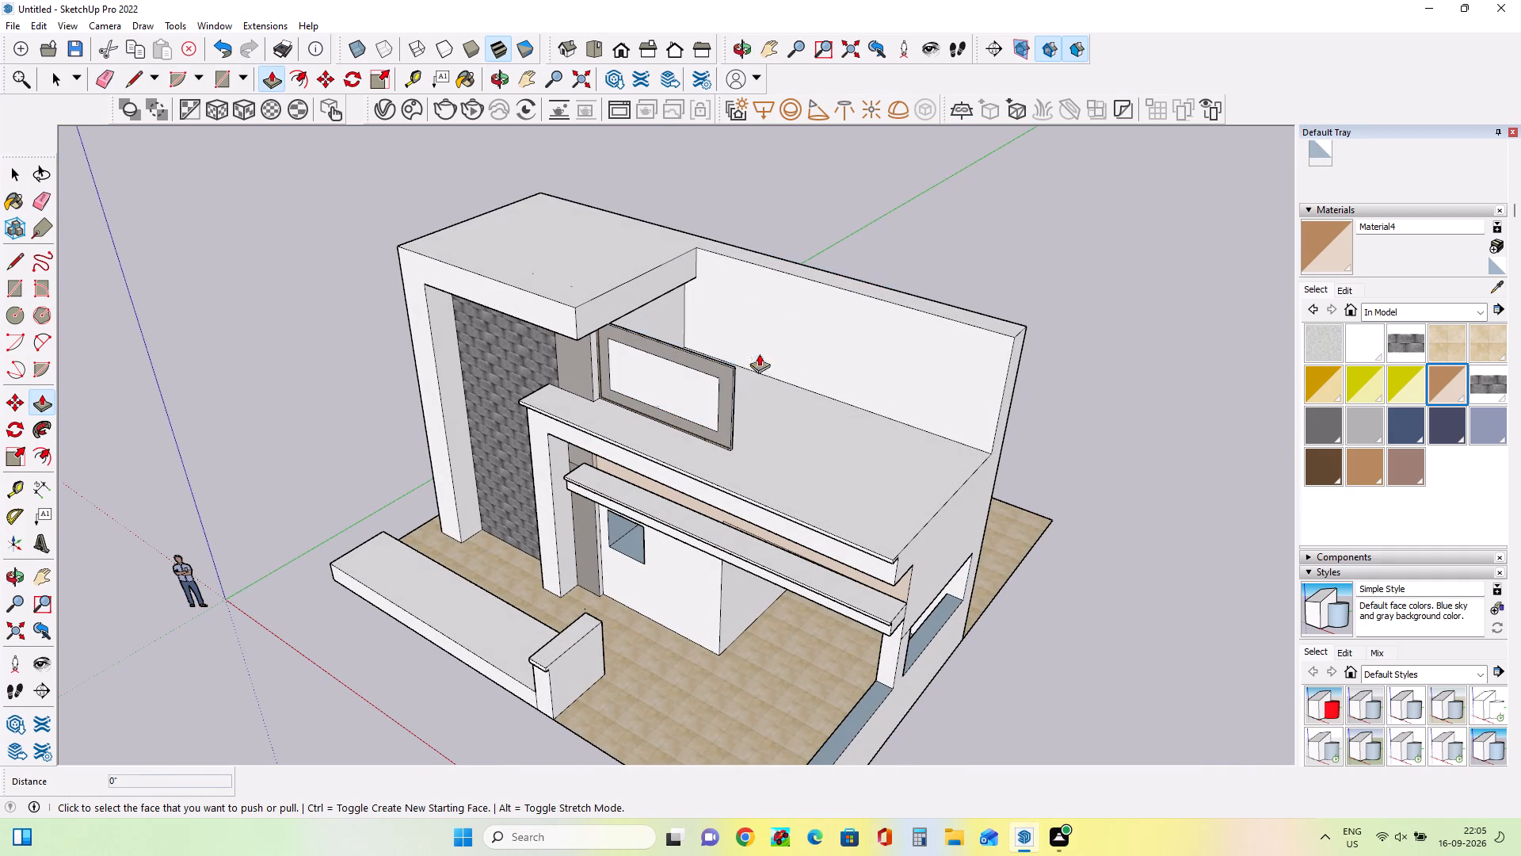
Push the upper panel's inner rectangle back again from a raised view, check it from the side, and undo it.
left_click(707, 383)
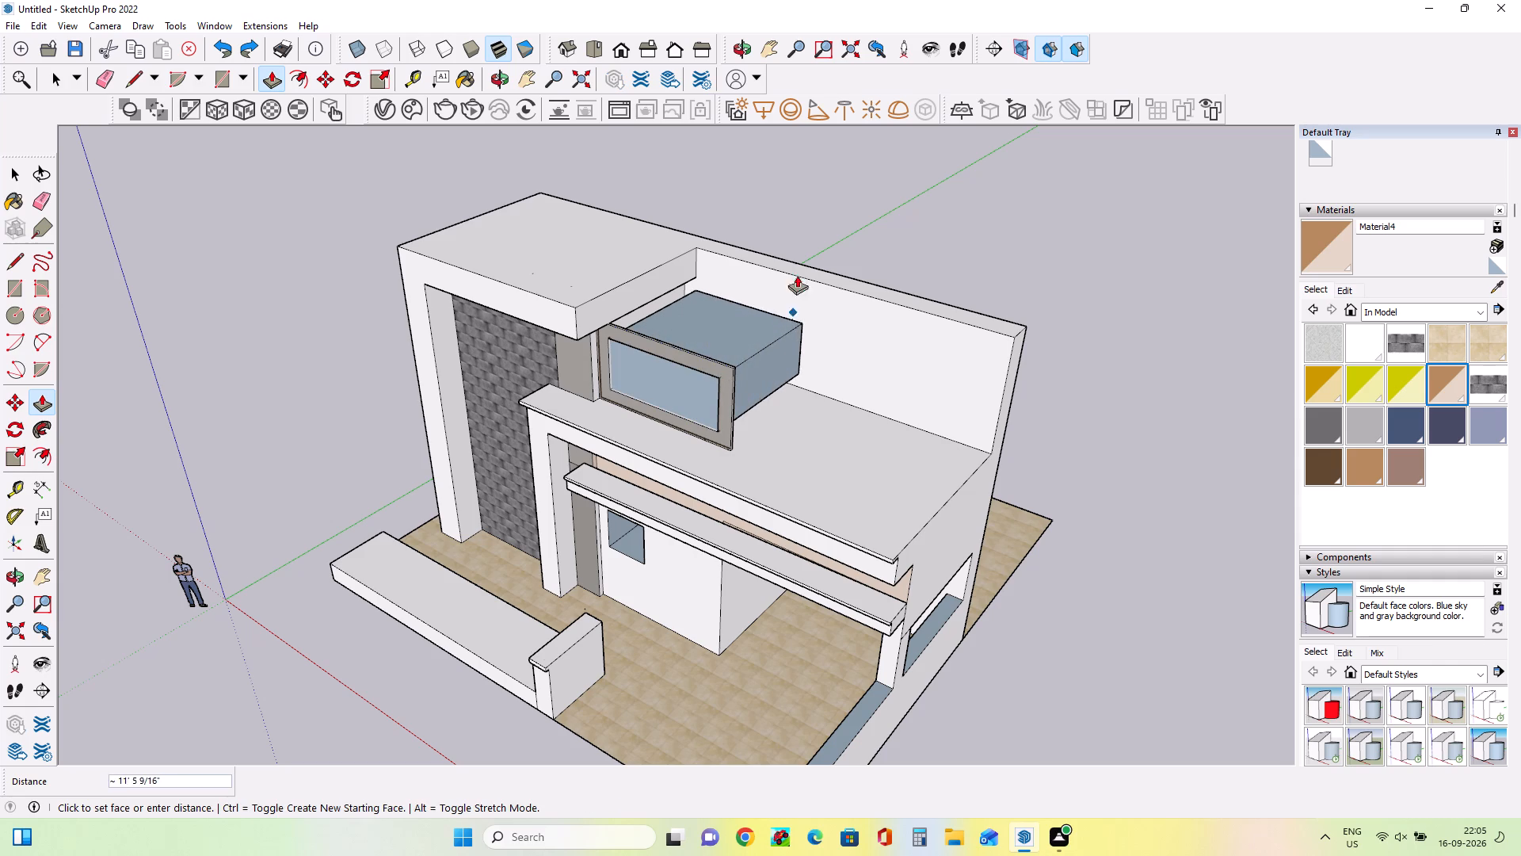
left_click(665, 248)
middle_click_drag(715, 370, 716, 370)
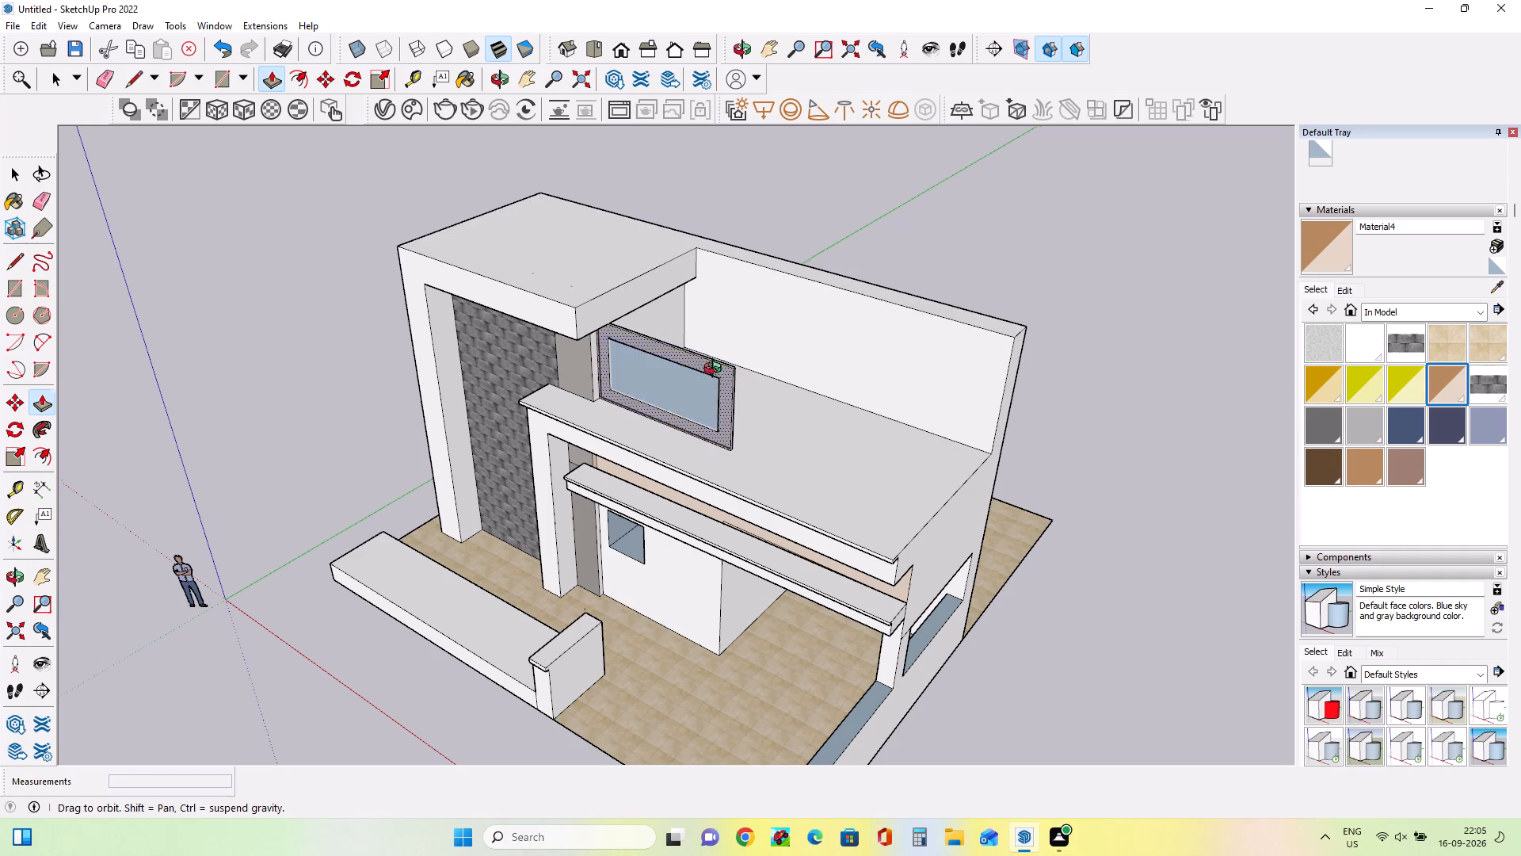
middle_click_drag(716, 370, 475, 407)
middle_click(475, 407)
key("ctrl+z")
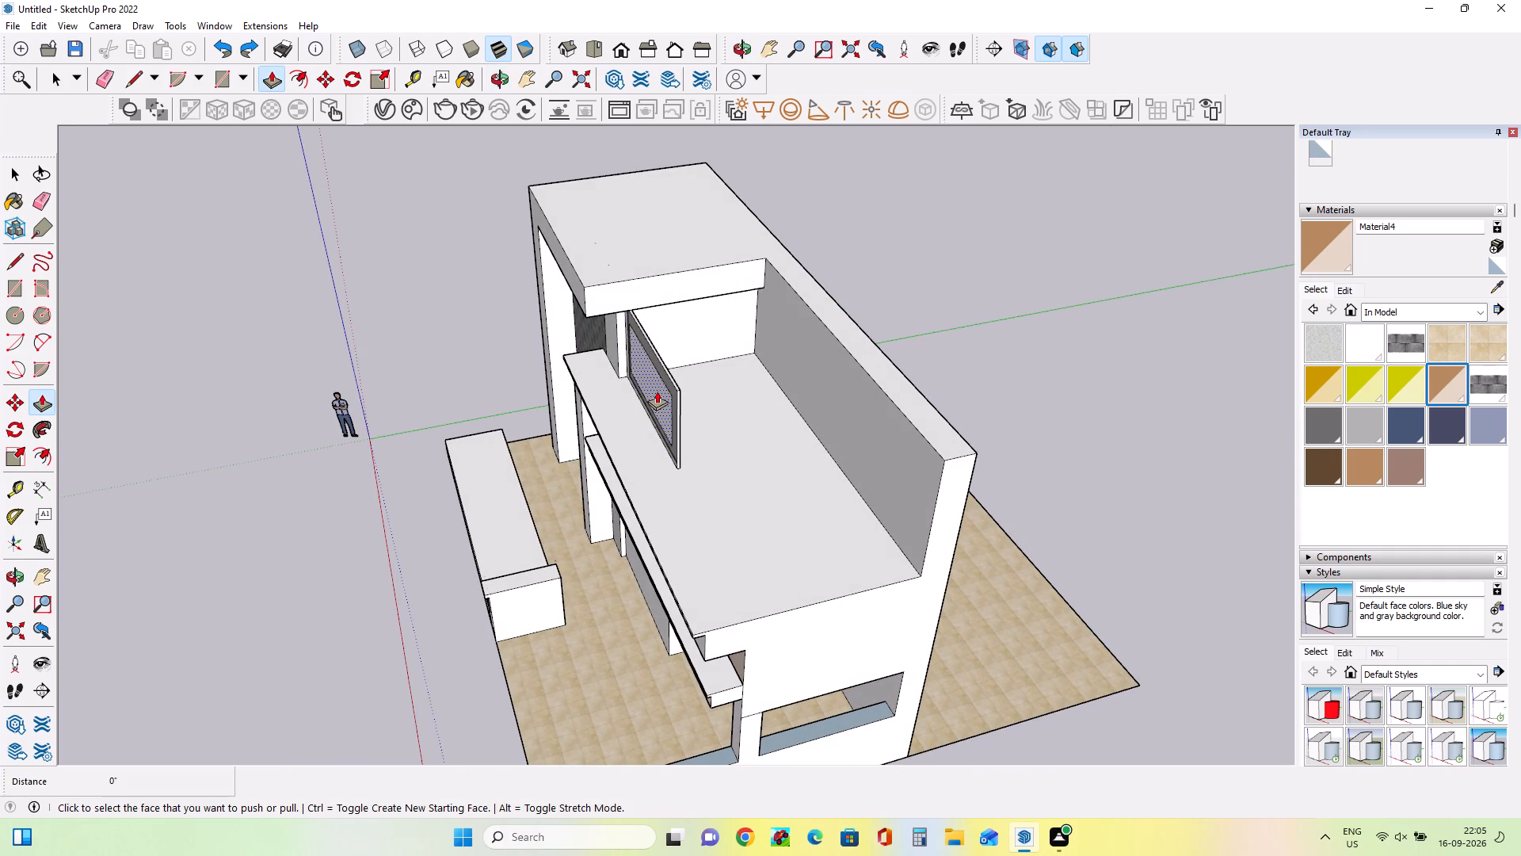
Push the inner rectangle of the upper front panel about 7 1/8" with Push/Pull.
left_click(657, 391)
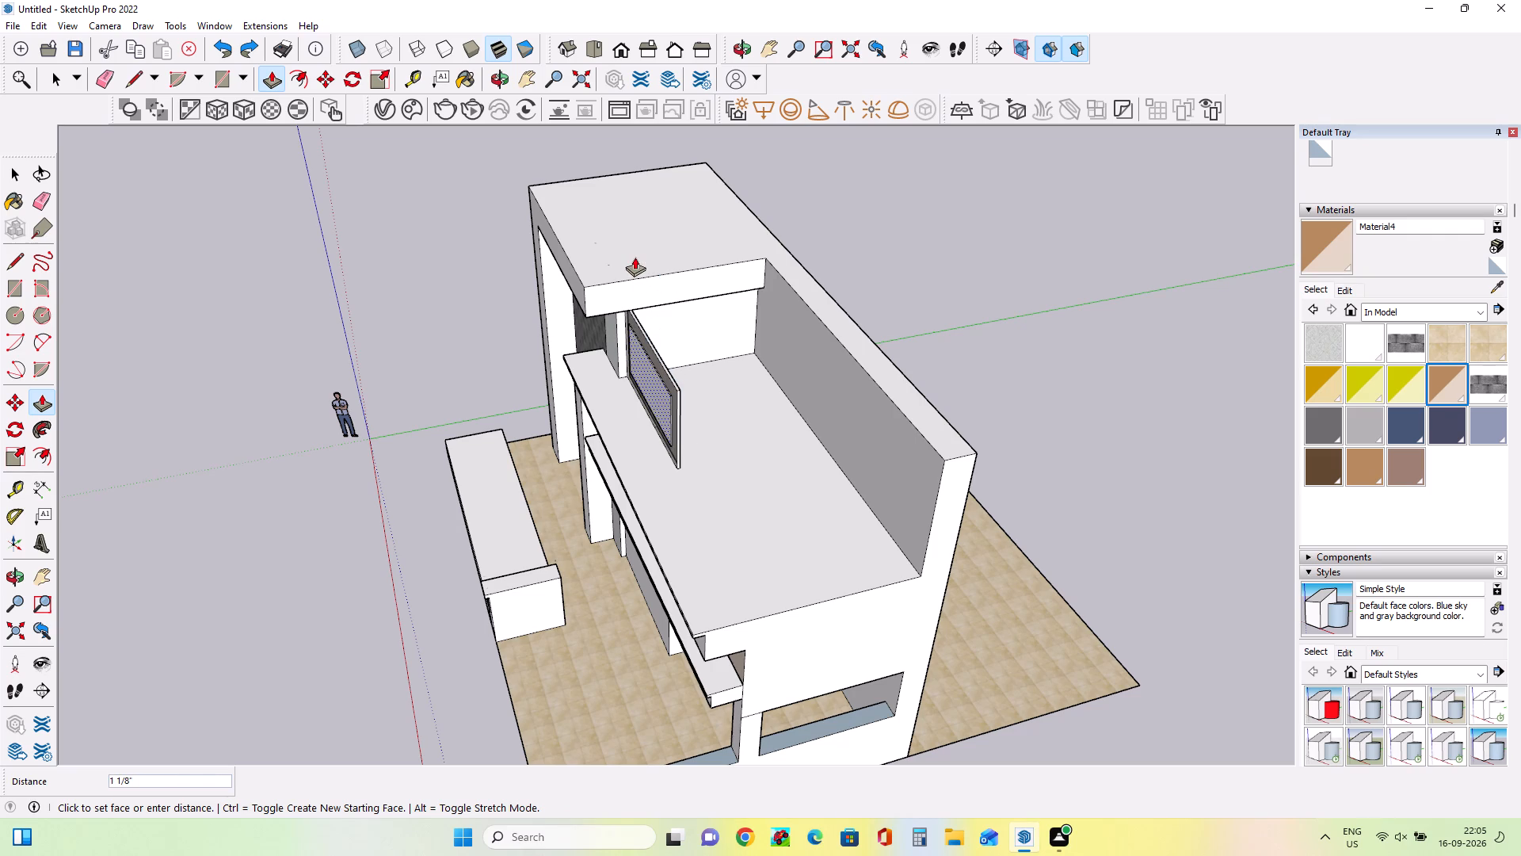
left_click(639, 217)
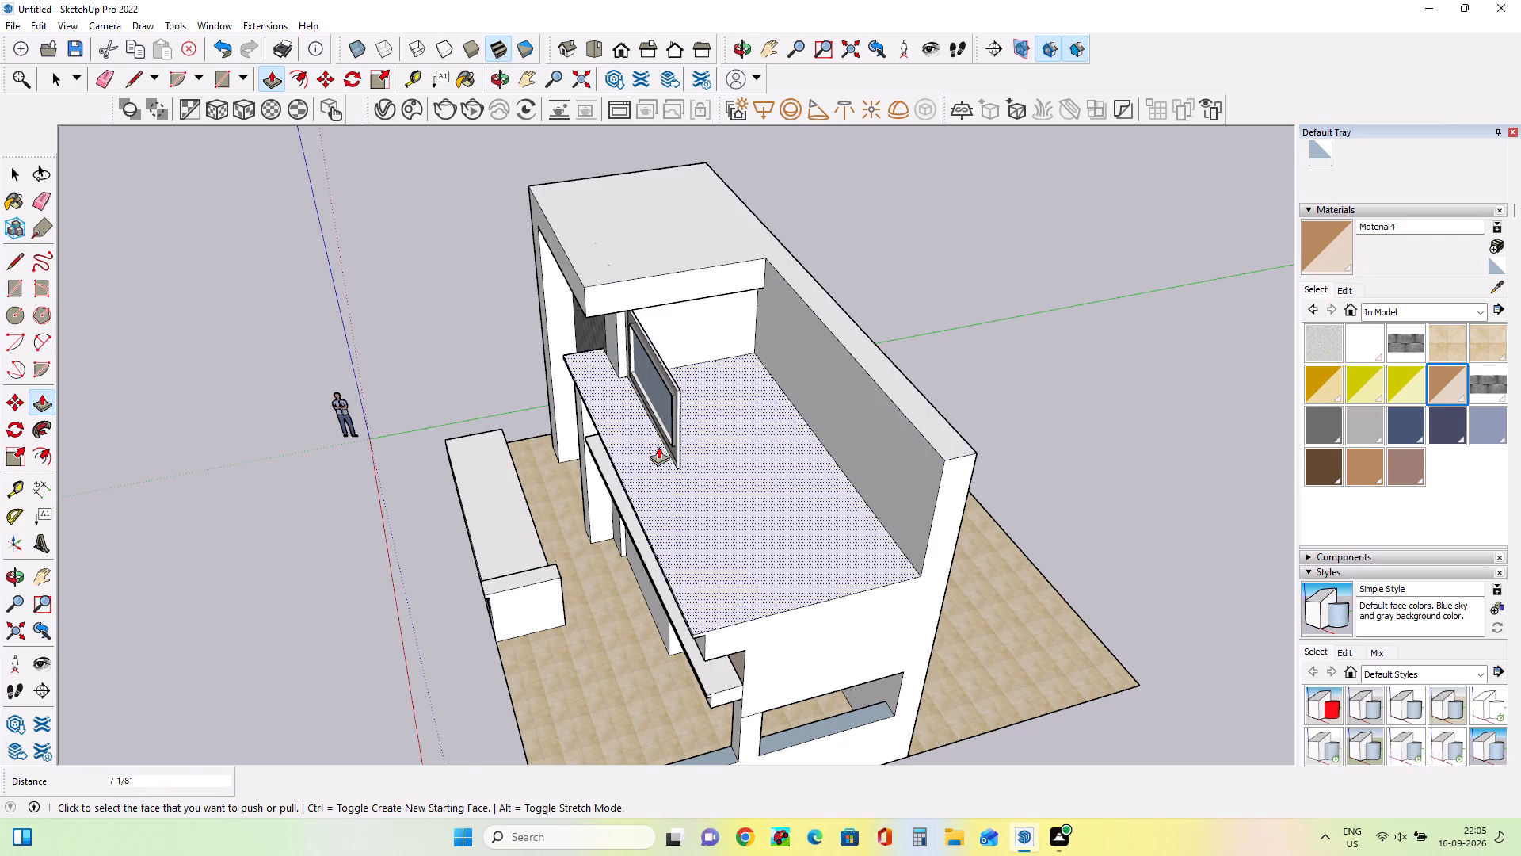
Examine the upper panel's opening and the whole facade from the front at several angles and distances.
middle_click_drag(658, 446, 964, 326)
middle_click_drag(685, 368, 958, 361)
middle_click(958, 361)
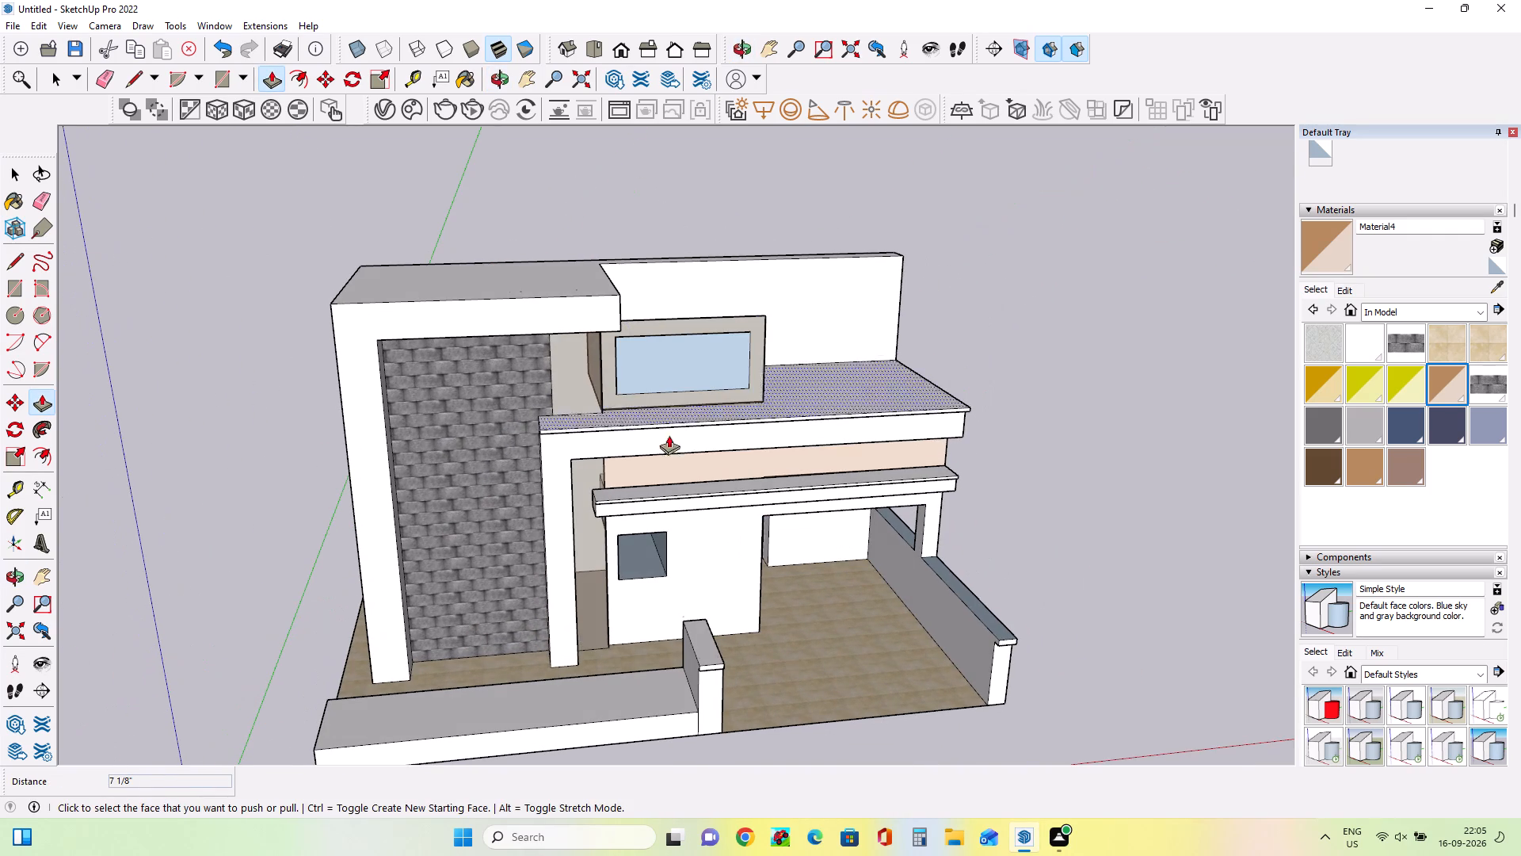
middle_click_drag(706, 449, 694, 308)
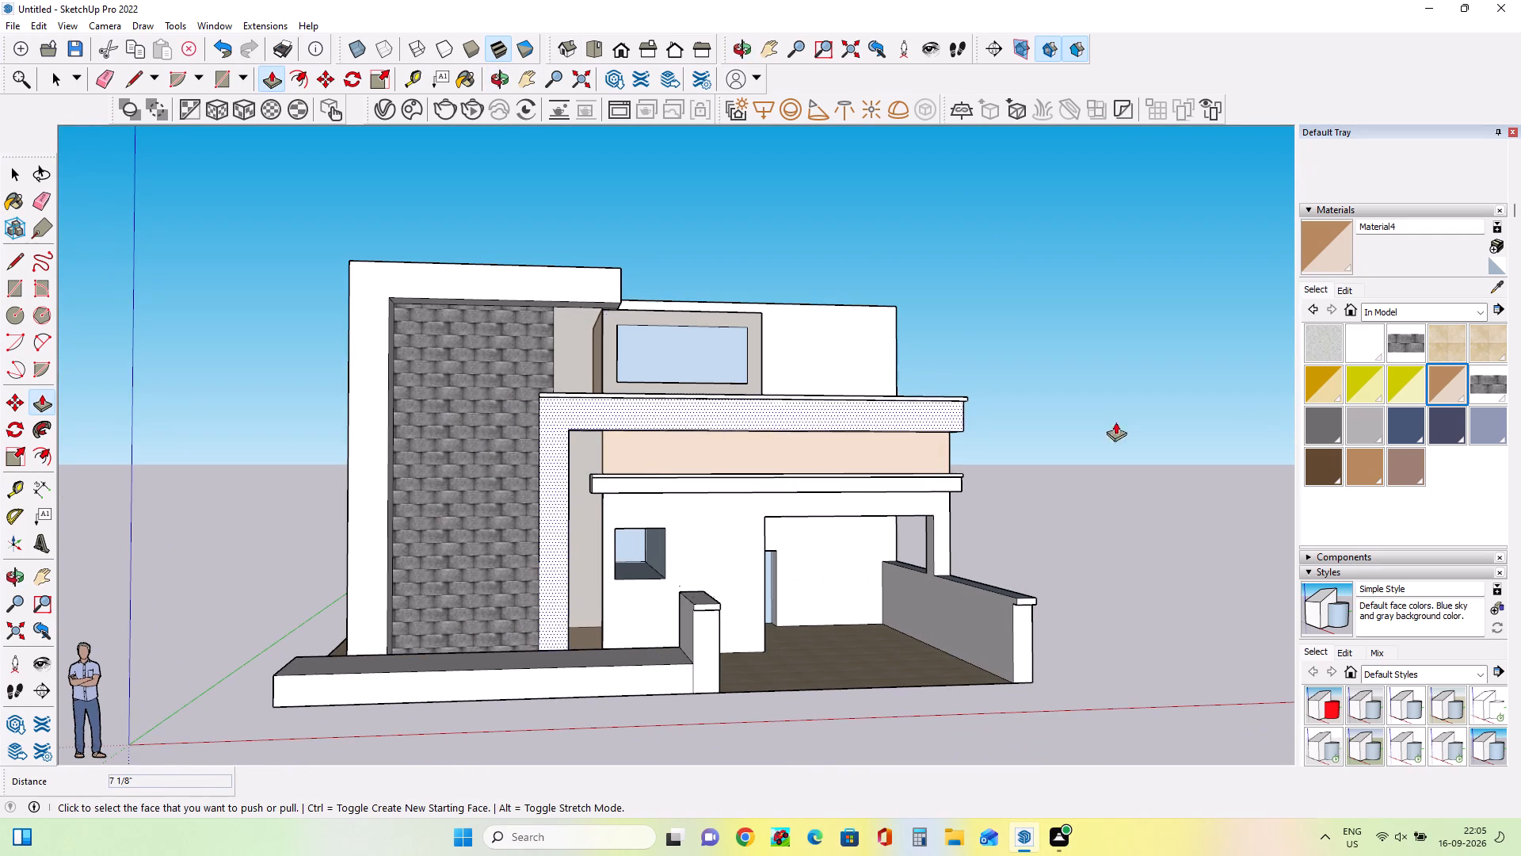
middle_click_drag(958, 454, 842, 512)
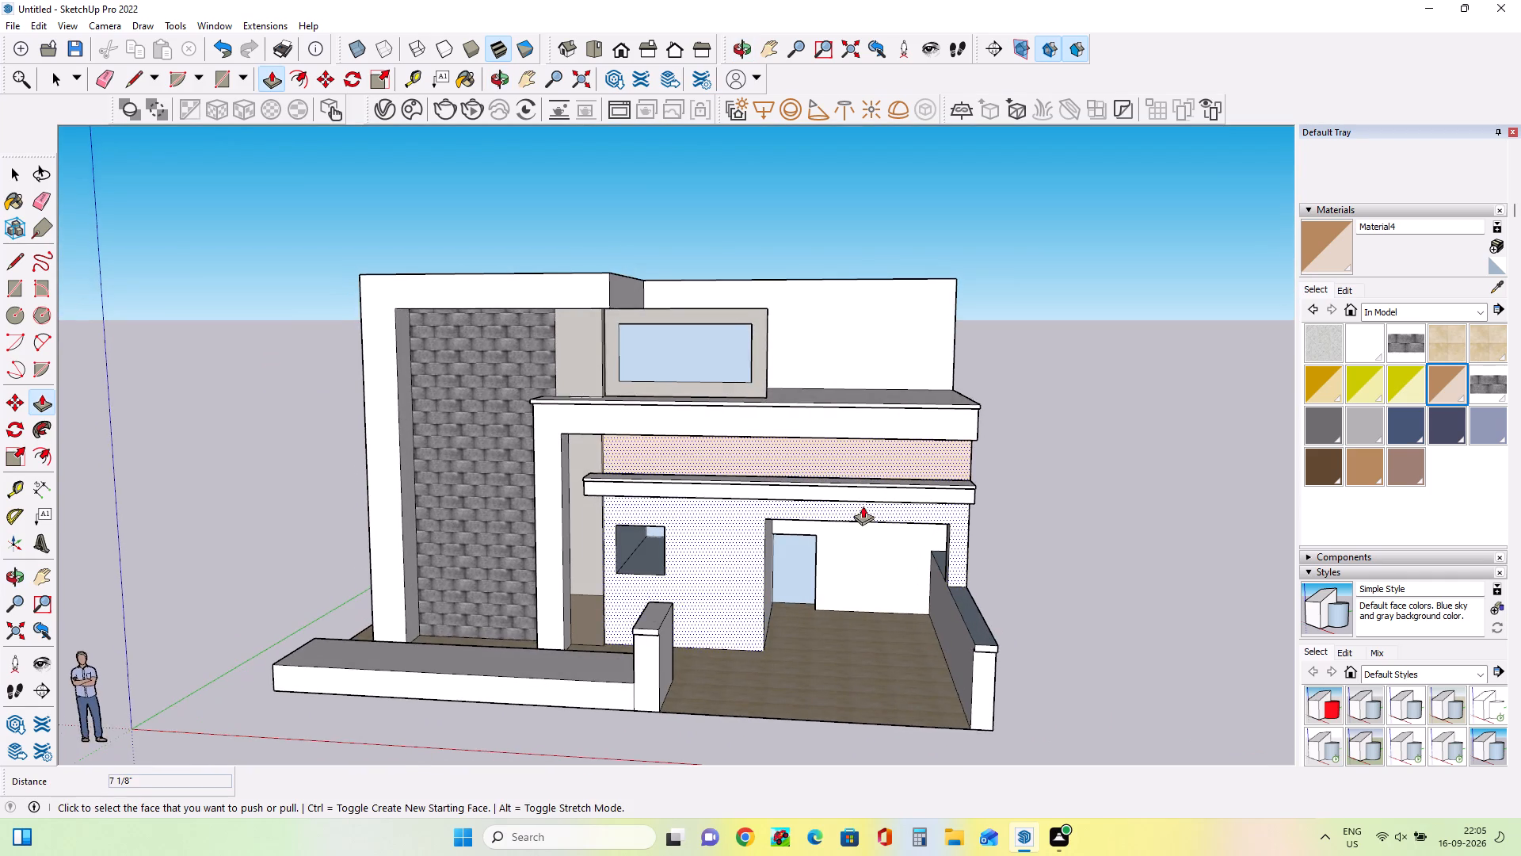
scroll(807, 508, "down", 2)
middle_click_drag(856, 539, 934, 572)
scroll(860, 543, "down", 1)
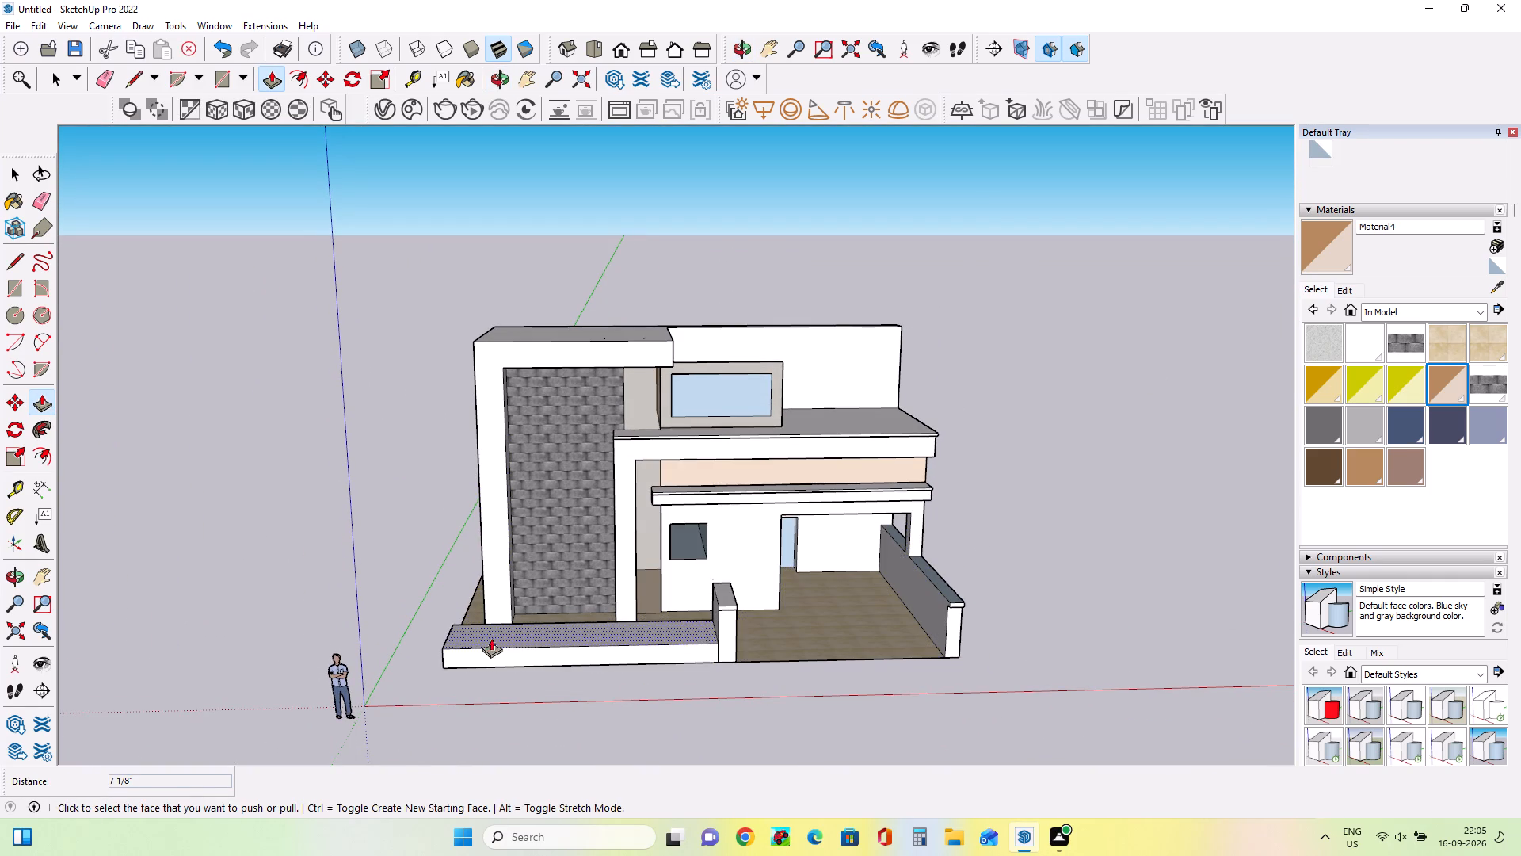
middle_click_drag(647, 618, 641, 581)
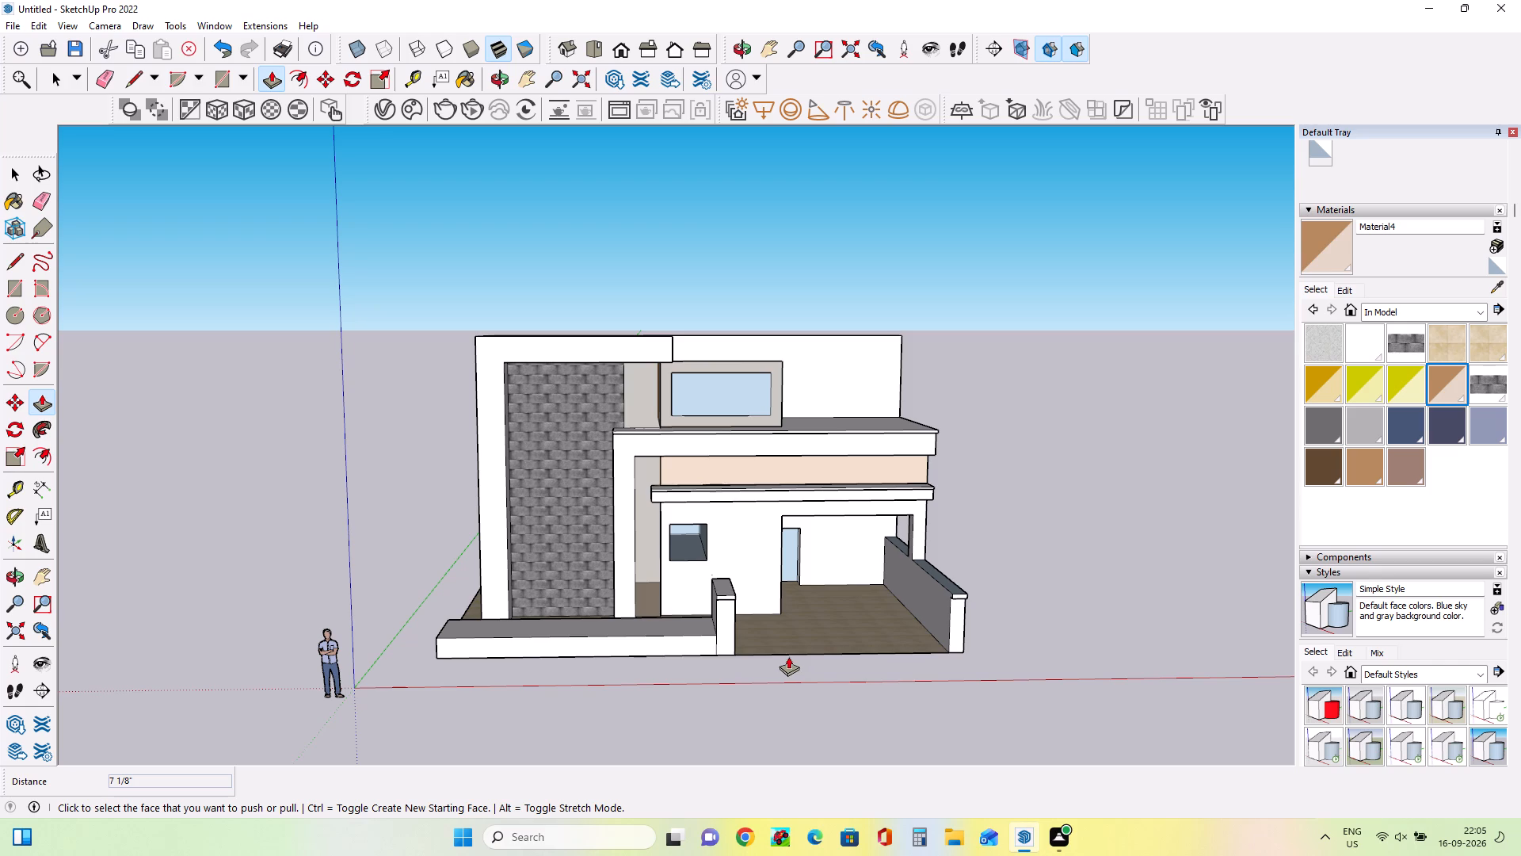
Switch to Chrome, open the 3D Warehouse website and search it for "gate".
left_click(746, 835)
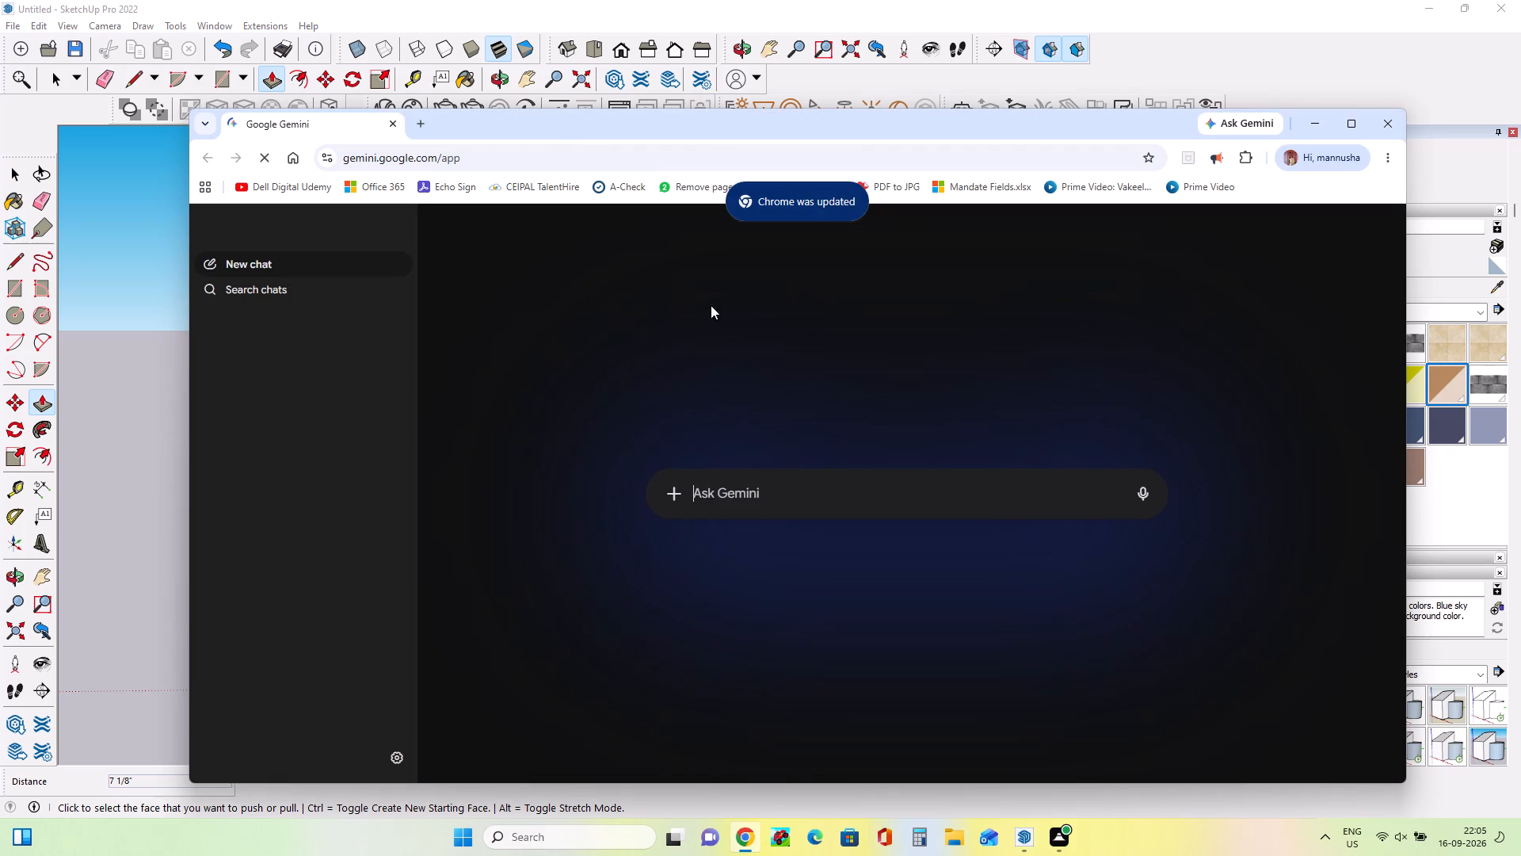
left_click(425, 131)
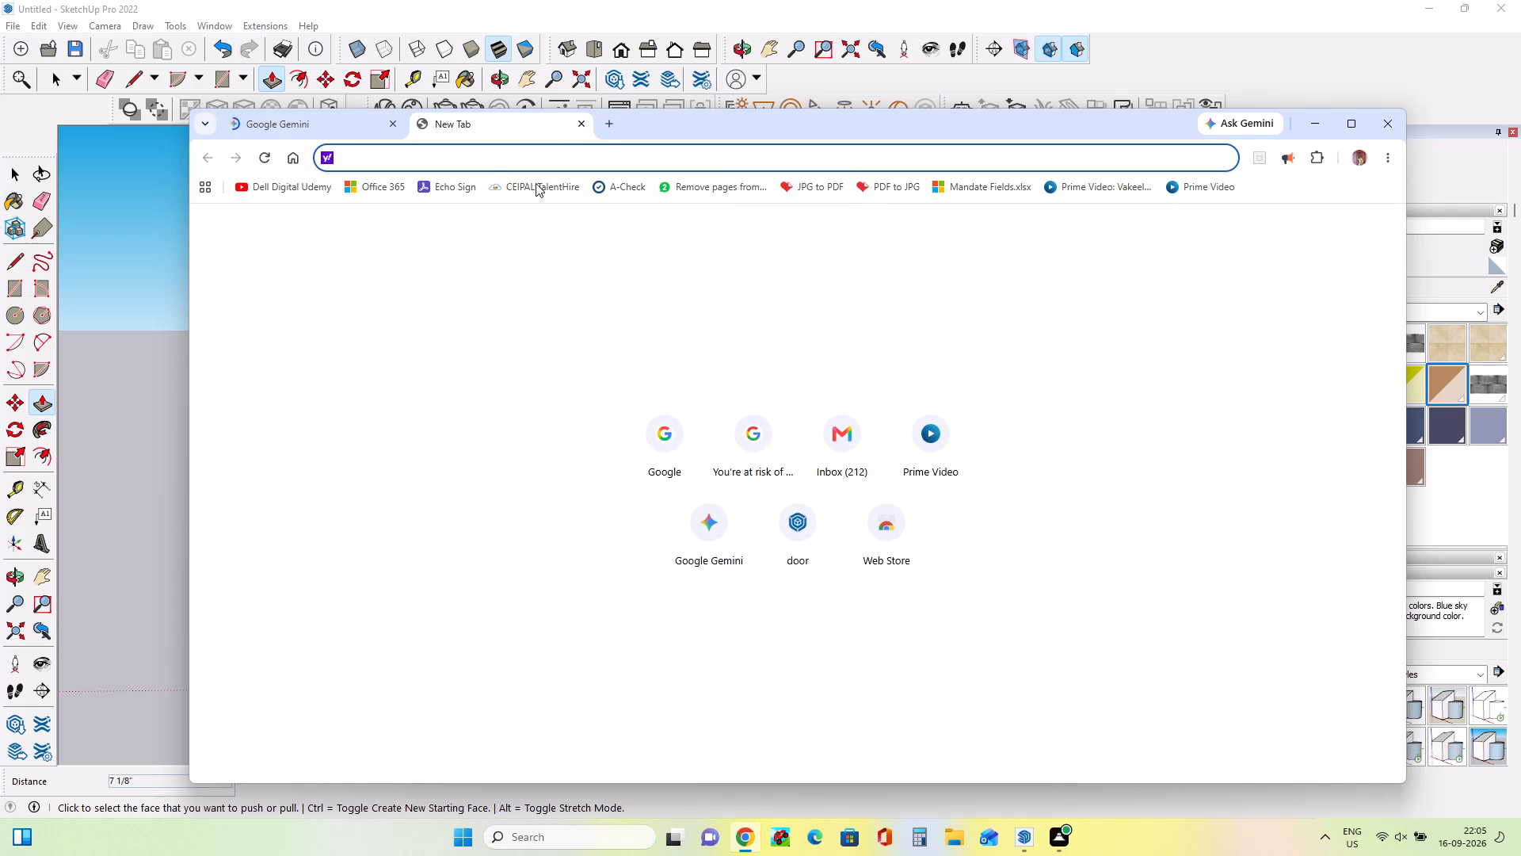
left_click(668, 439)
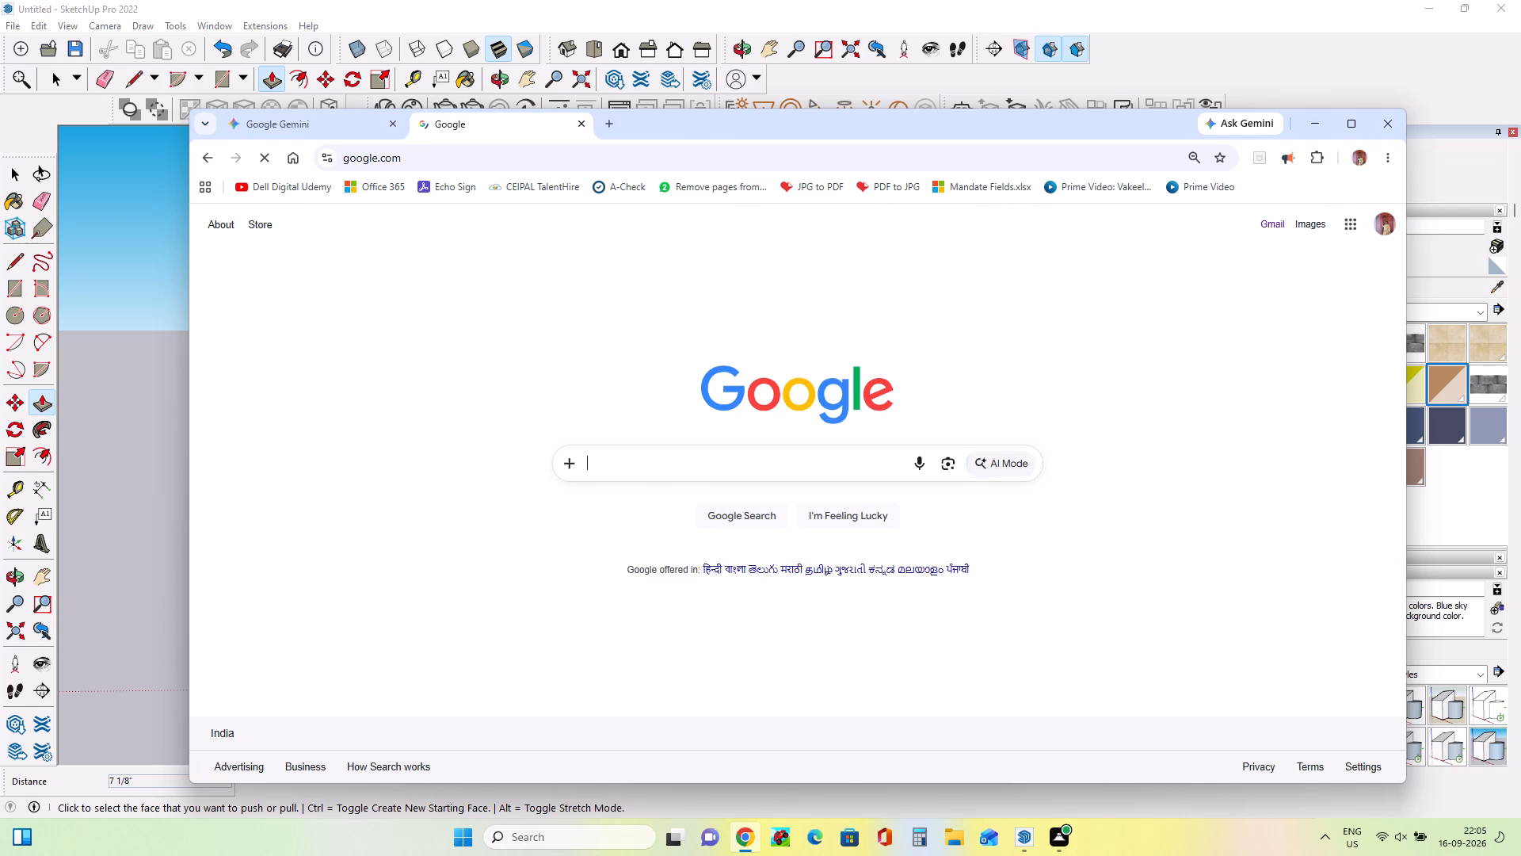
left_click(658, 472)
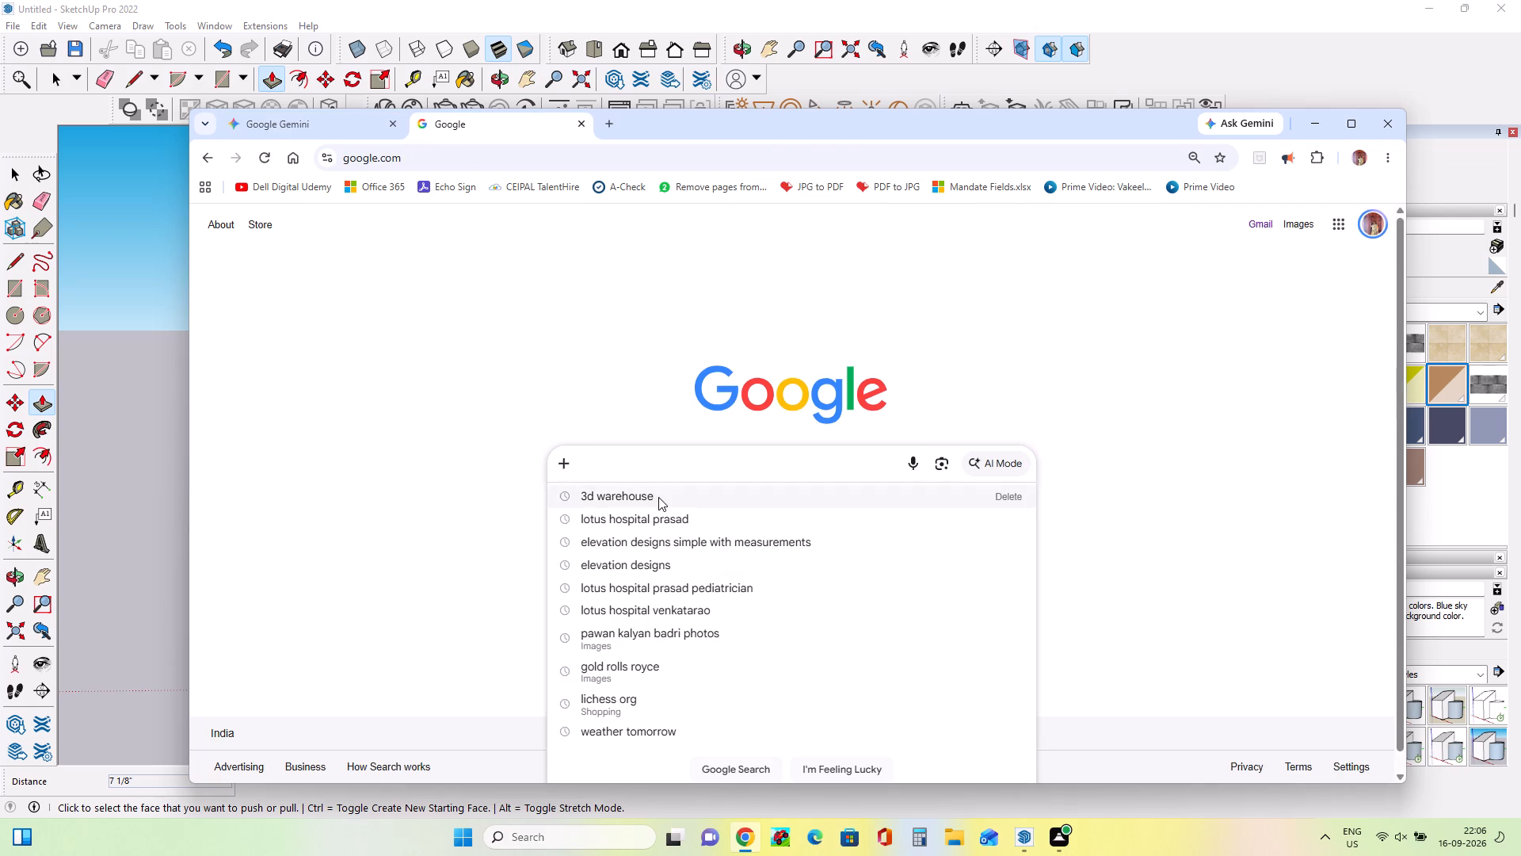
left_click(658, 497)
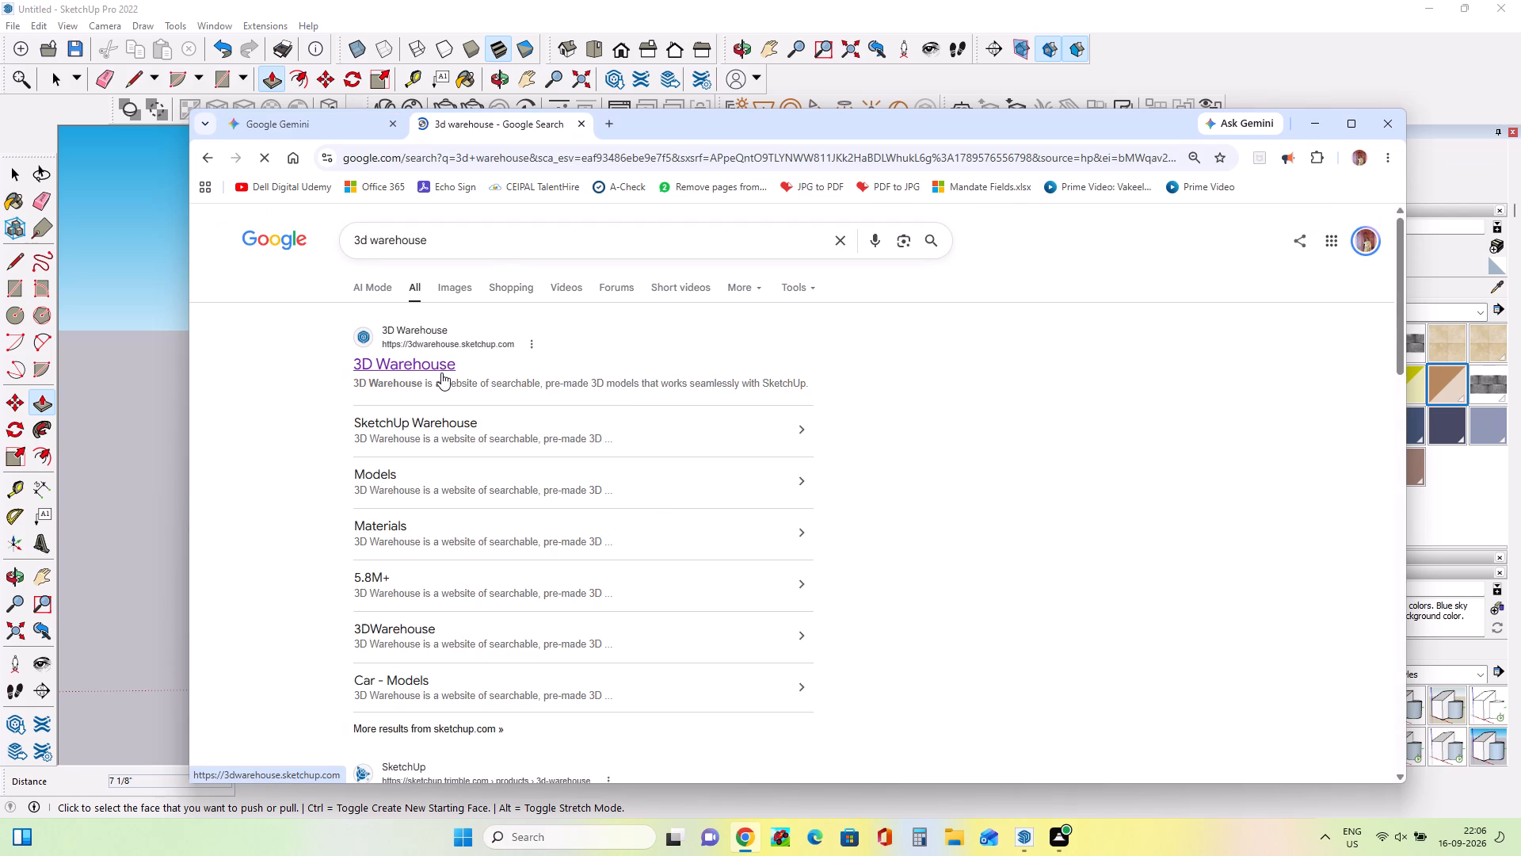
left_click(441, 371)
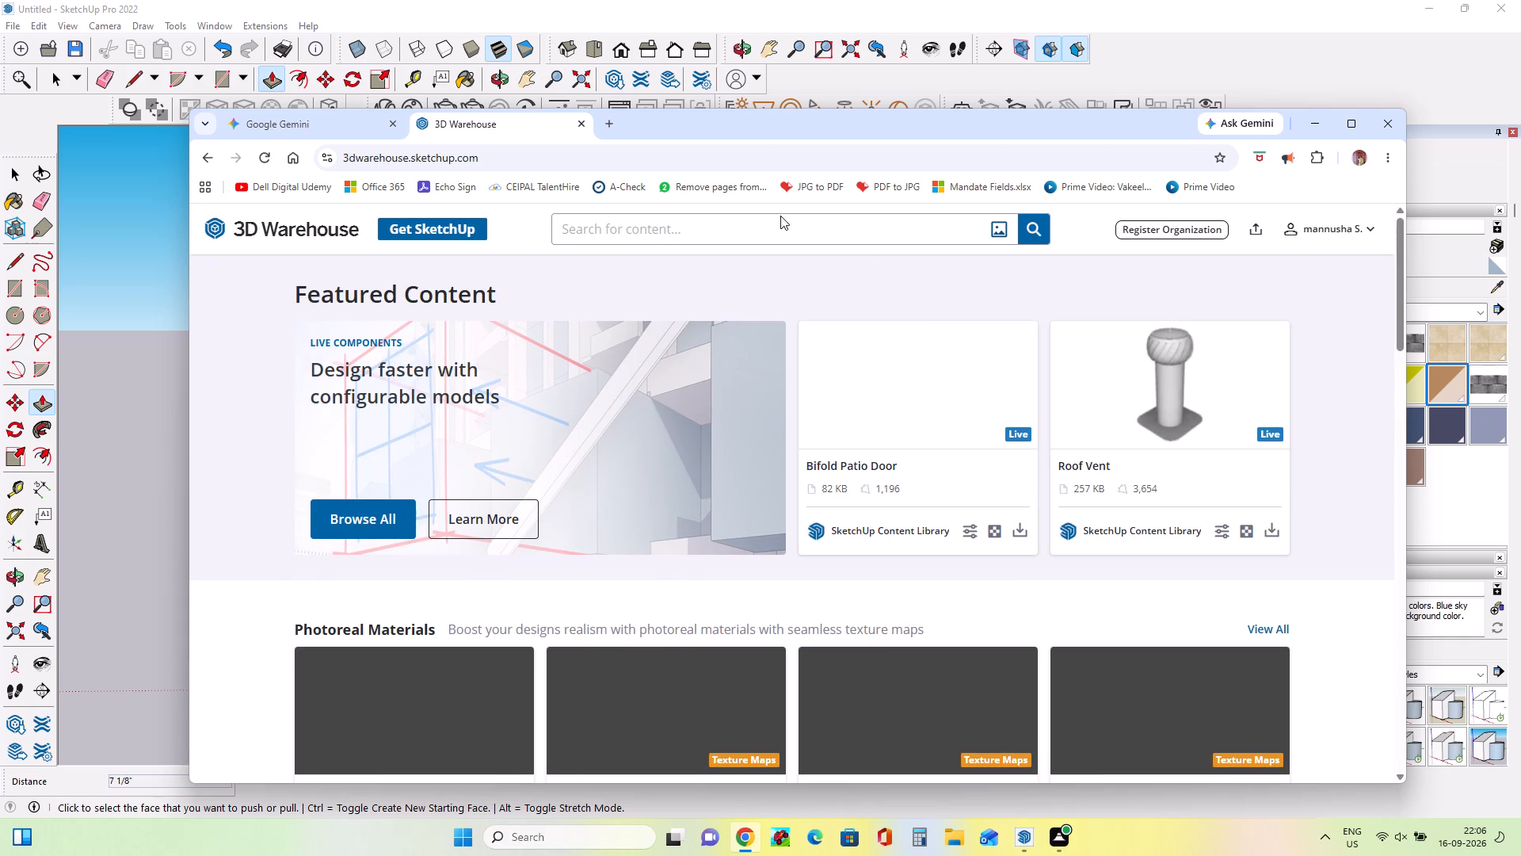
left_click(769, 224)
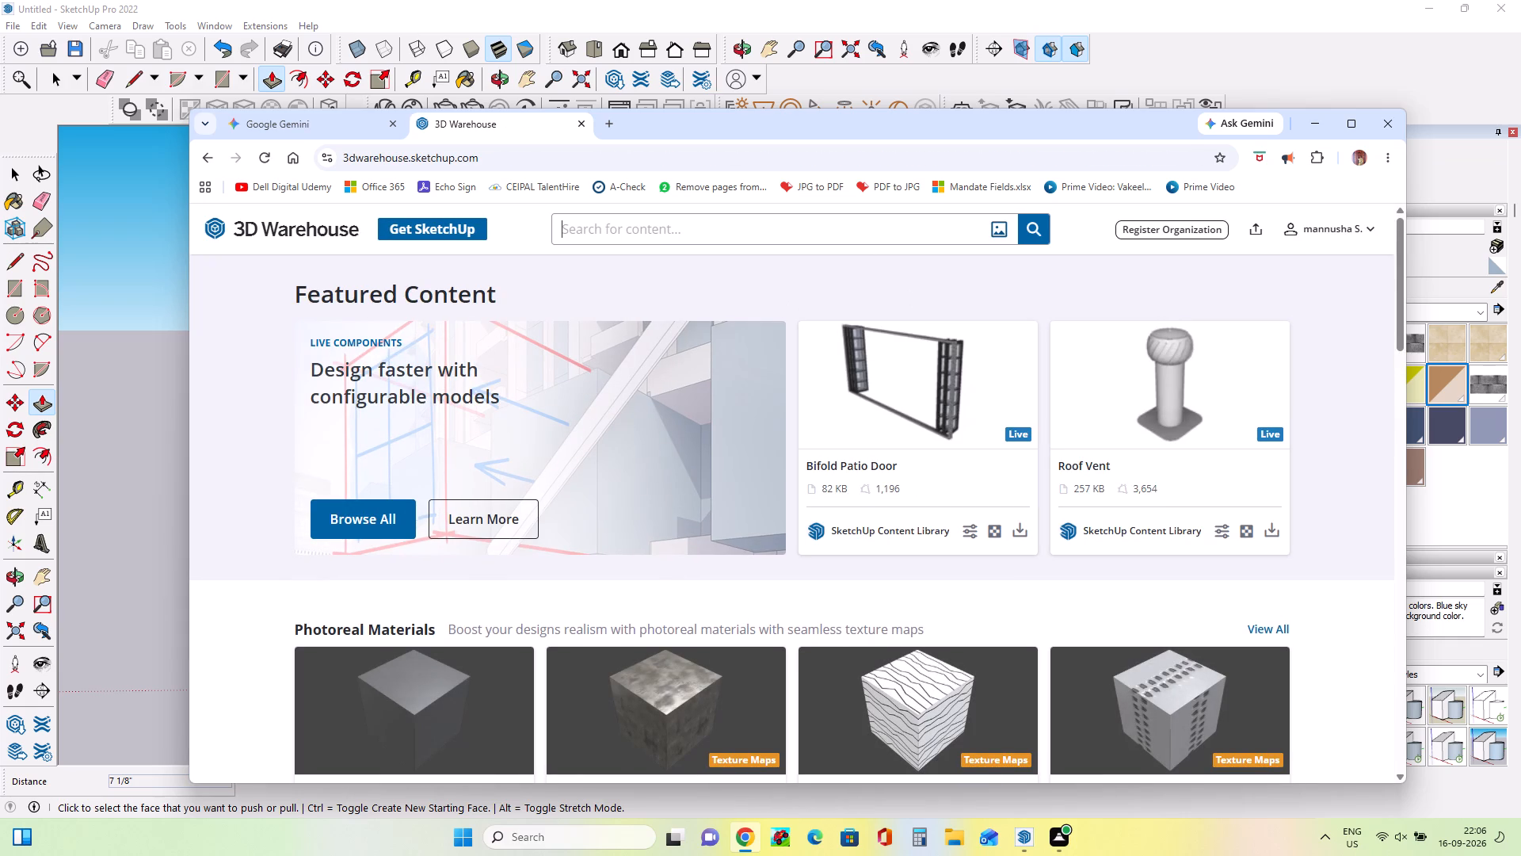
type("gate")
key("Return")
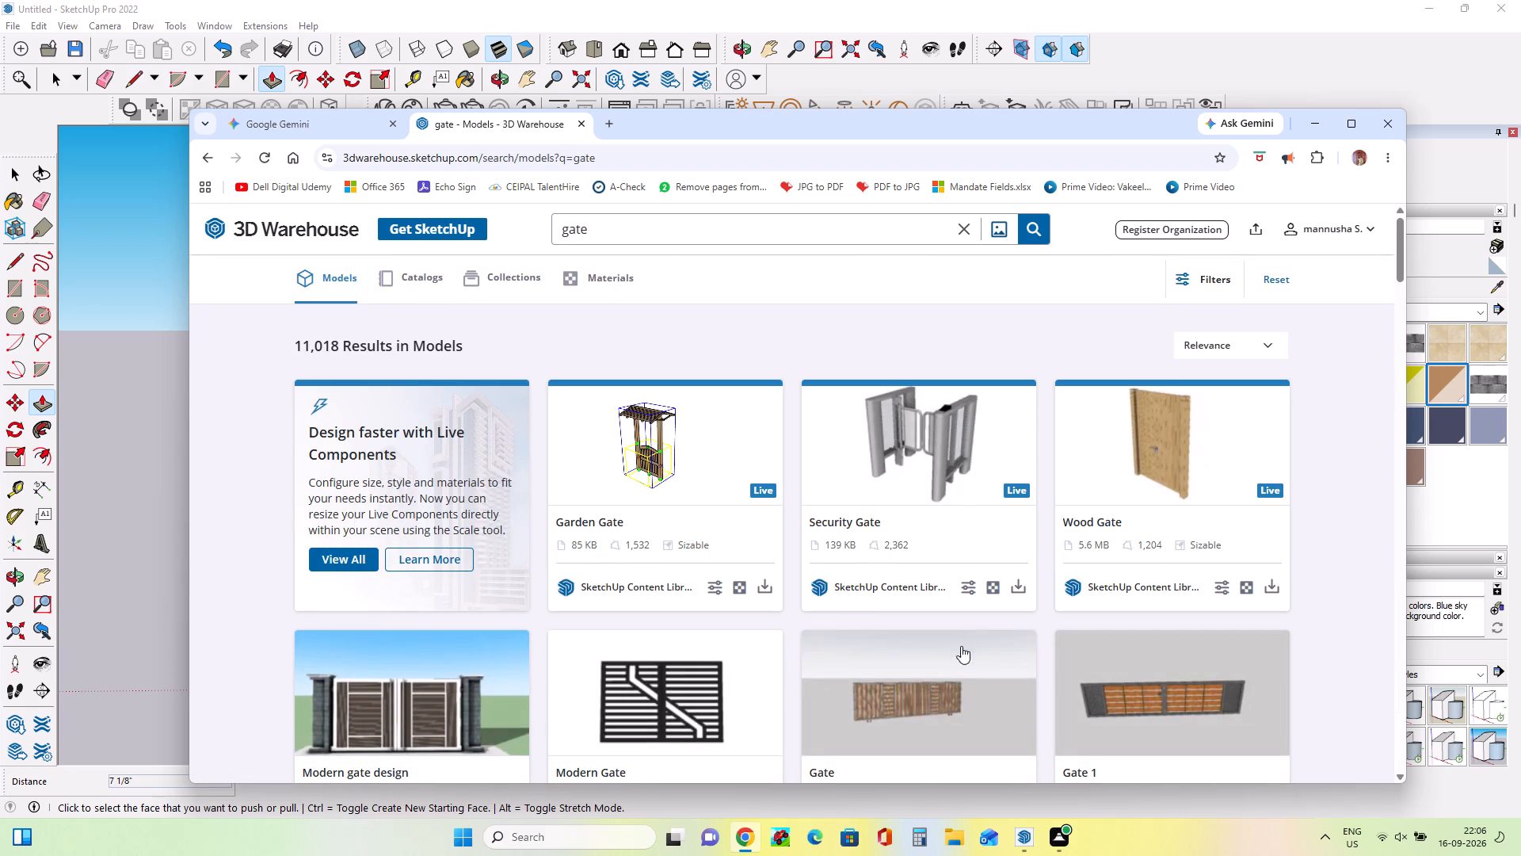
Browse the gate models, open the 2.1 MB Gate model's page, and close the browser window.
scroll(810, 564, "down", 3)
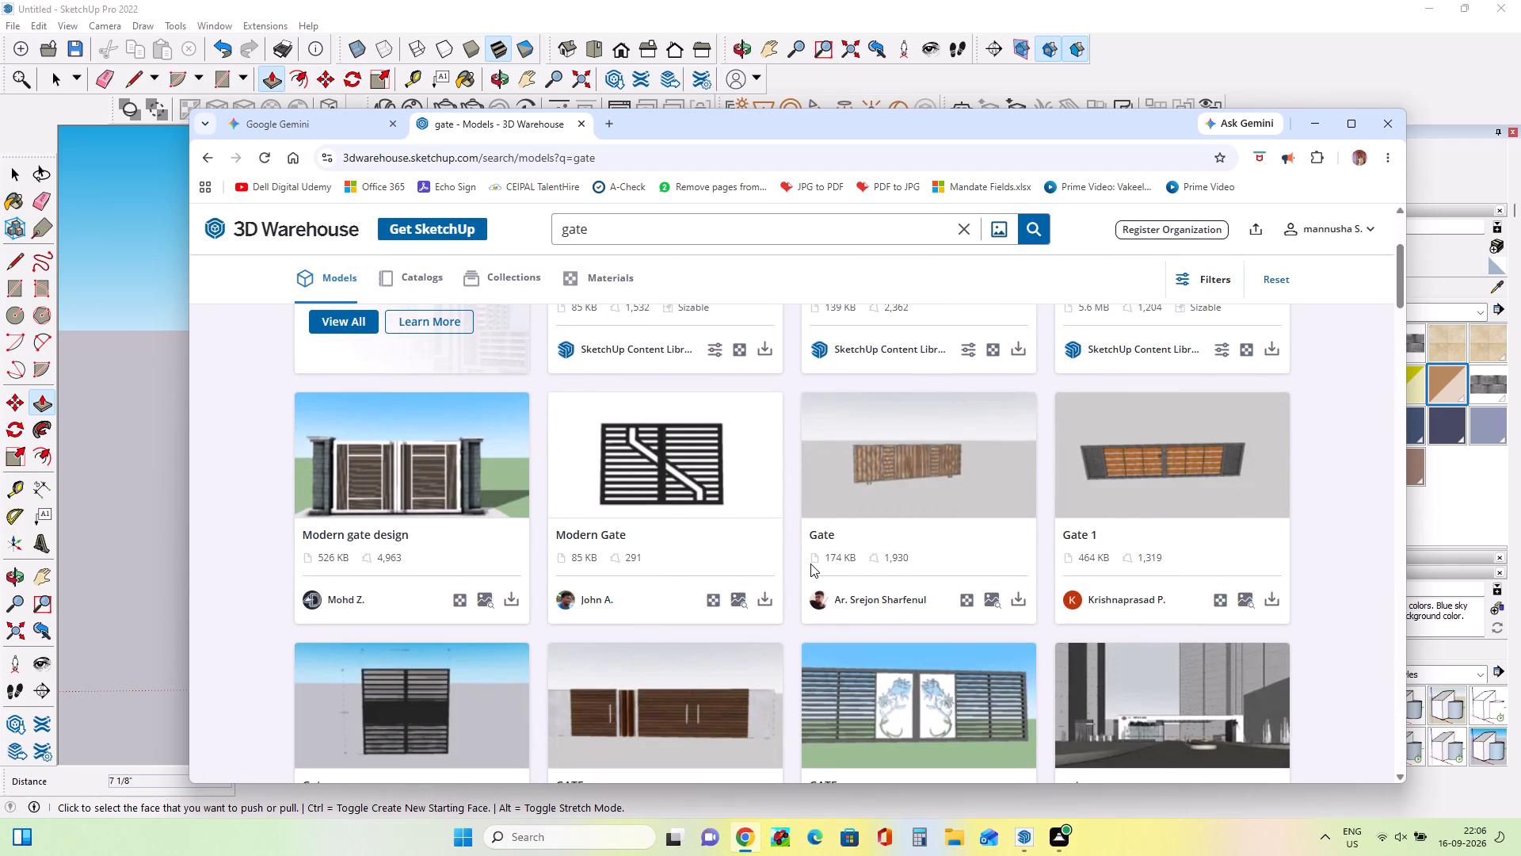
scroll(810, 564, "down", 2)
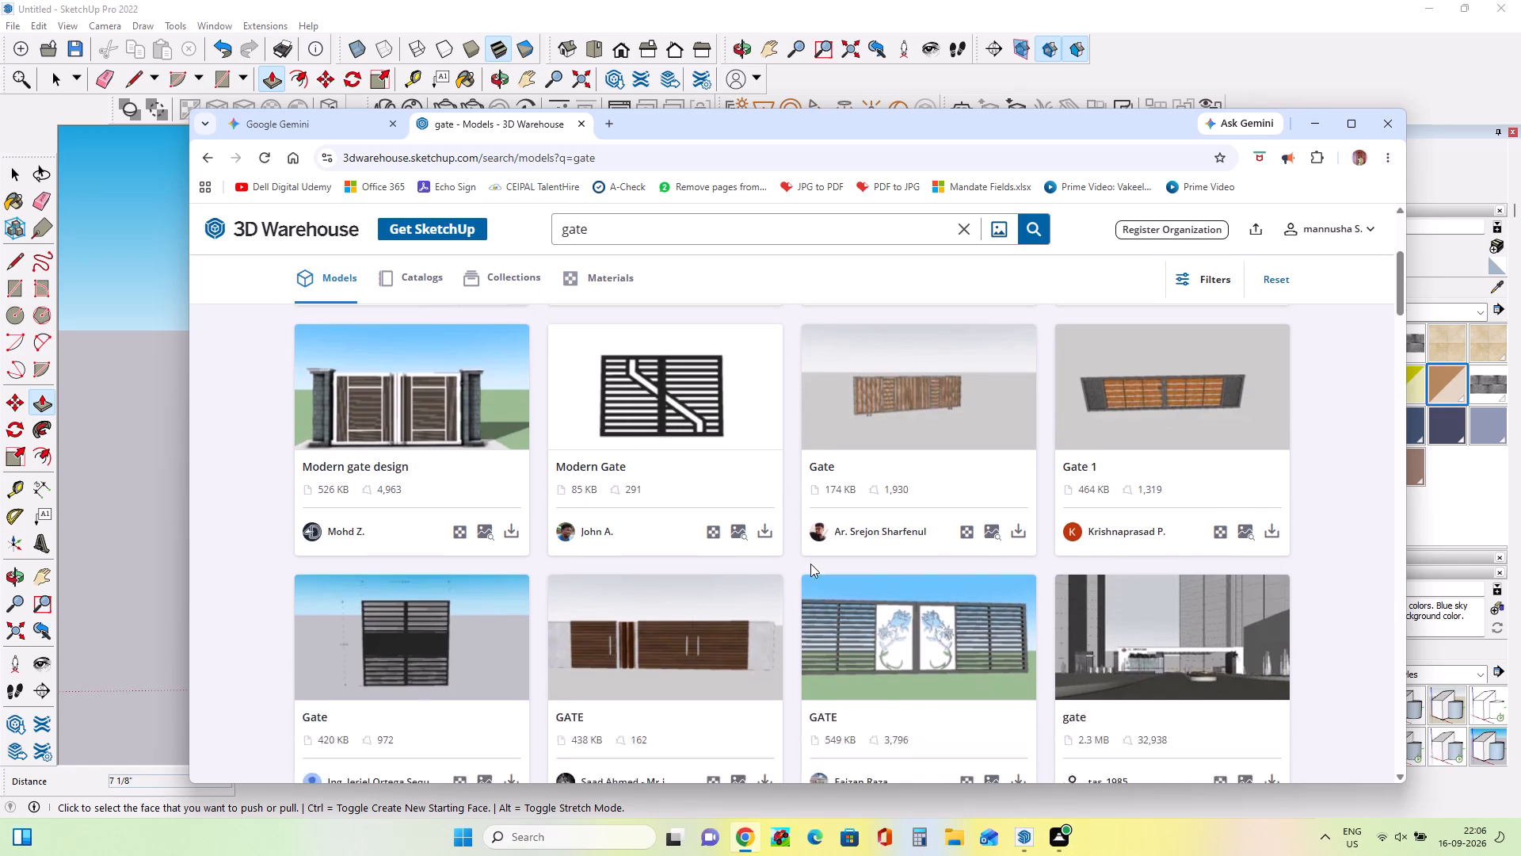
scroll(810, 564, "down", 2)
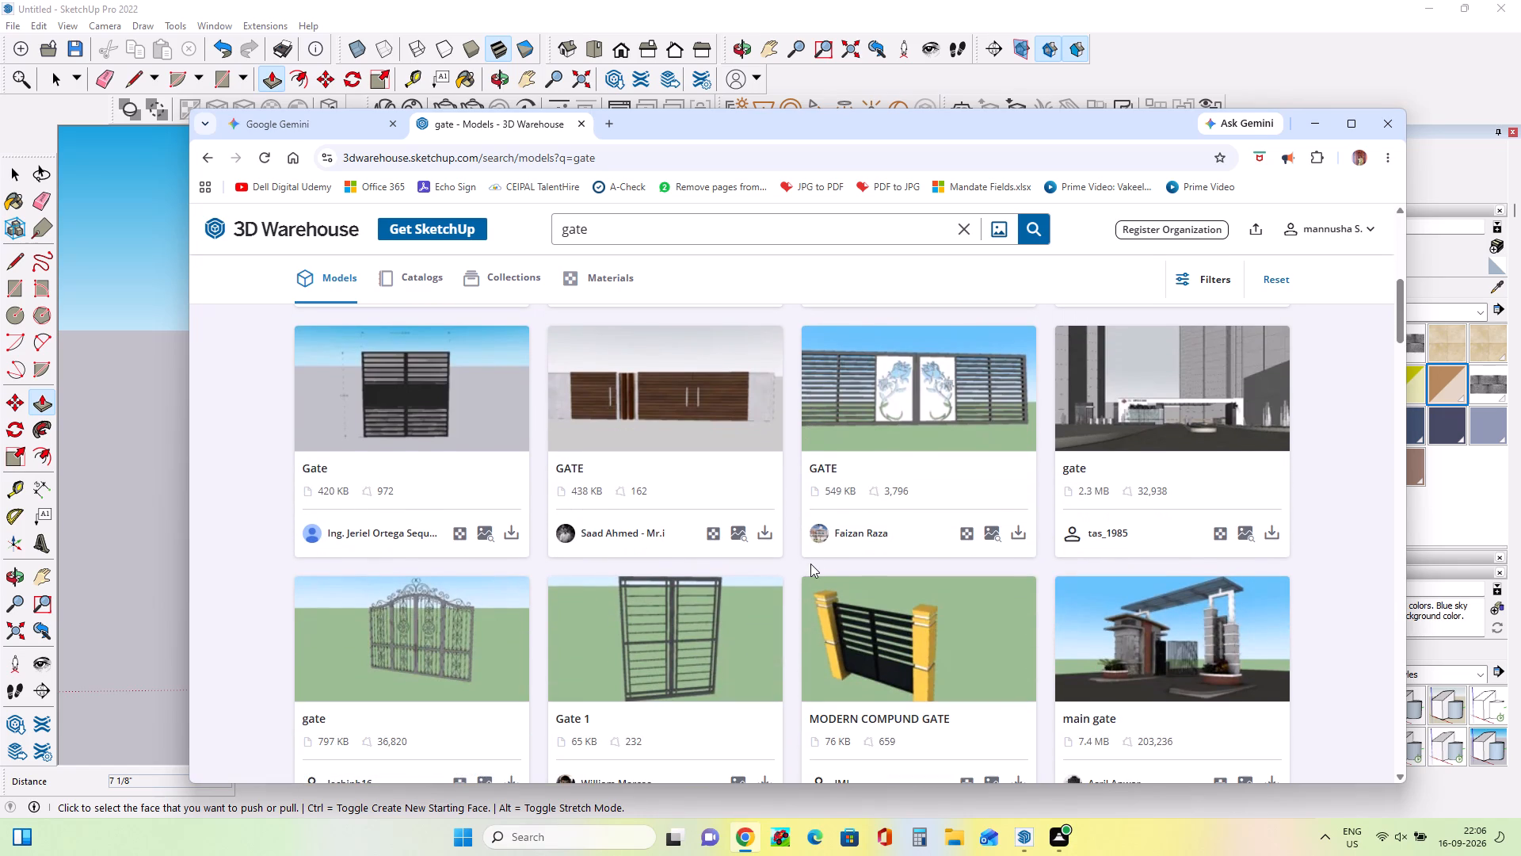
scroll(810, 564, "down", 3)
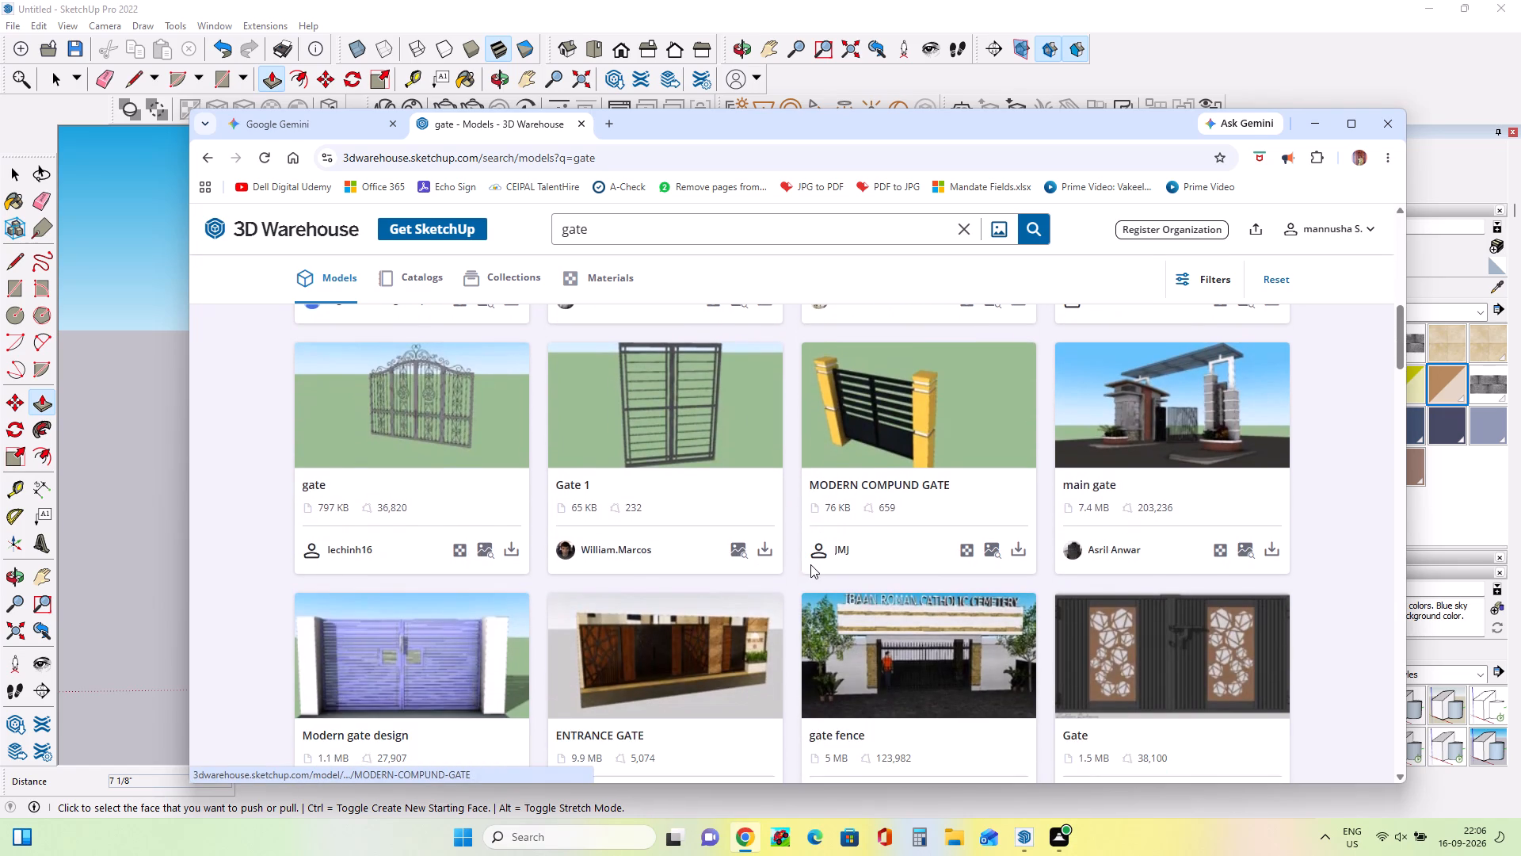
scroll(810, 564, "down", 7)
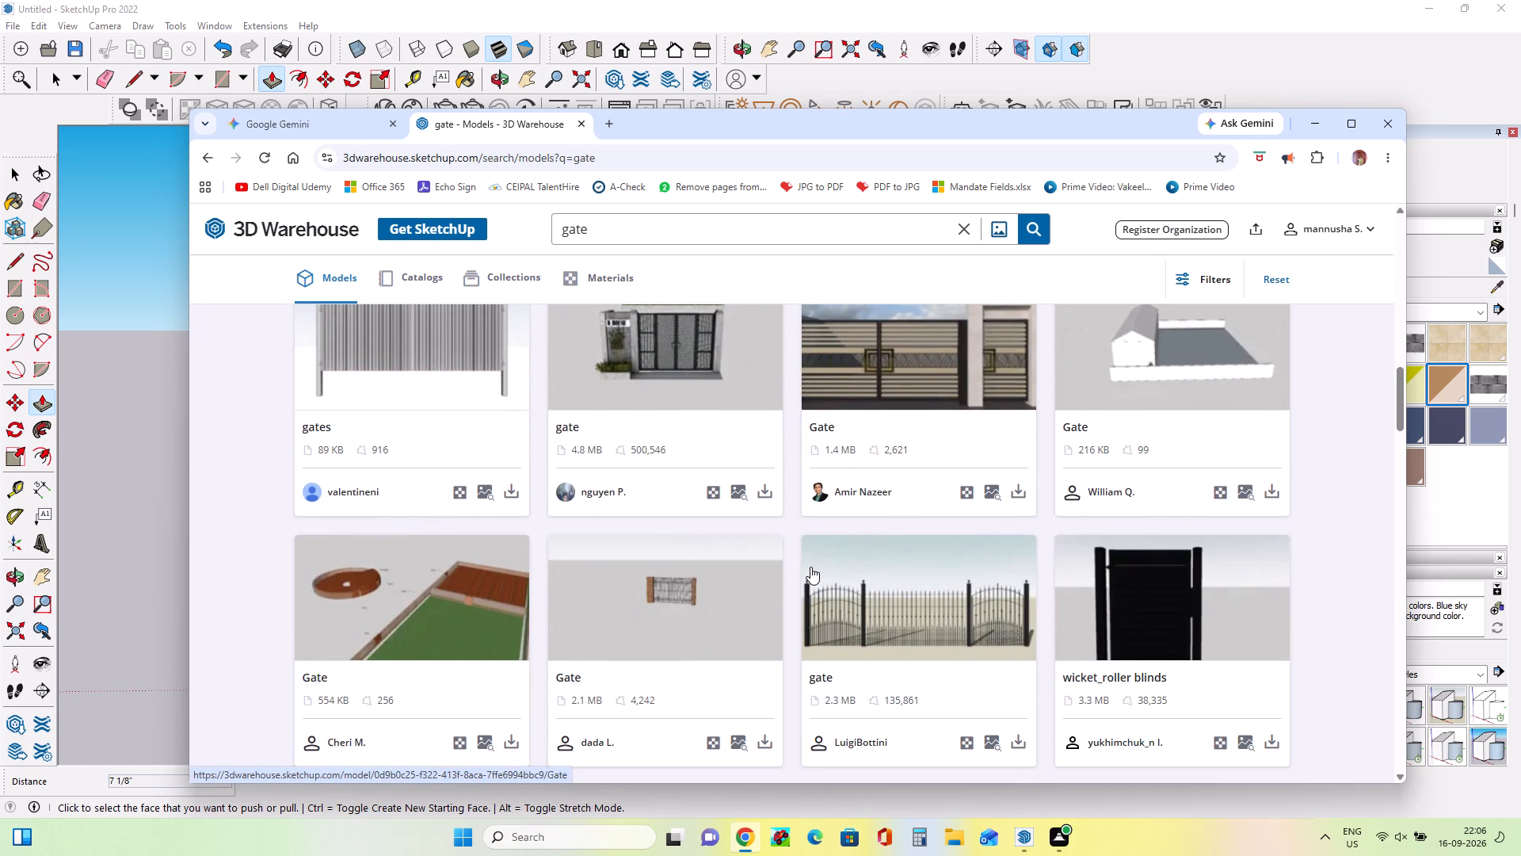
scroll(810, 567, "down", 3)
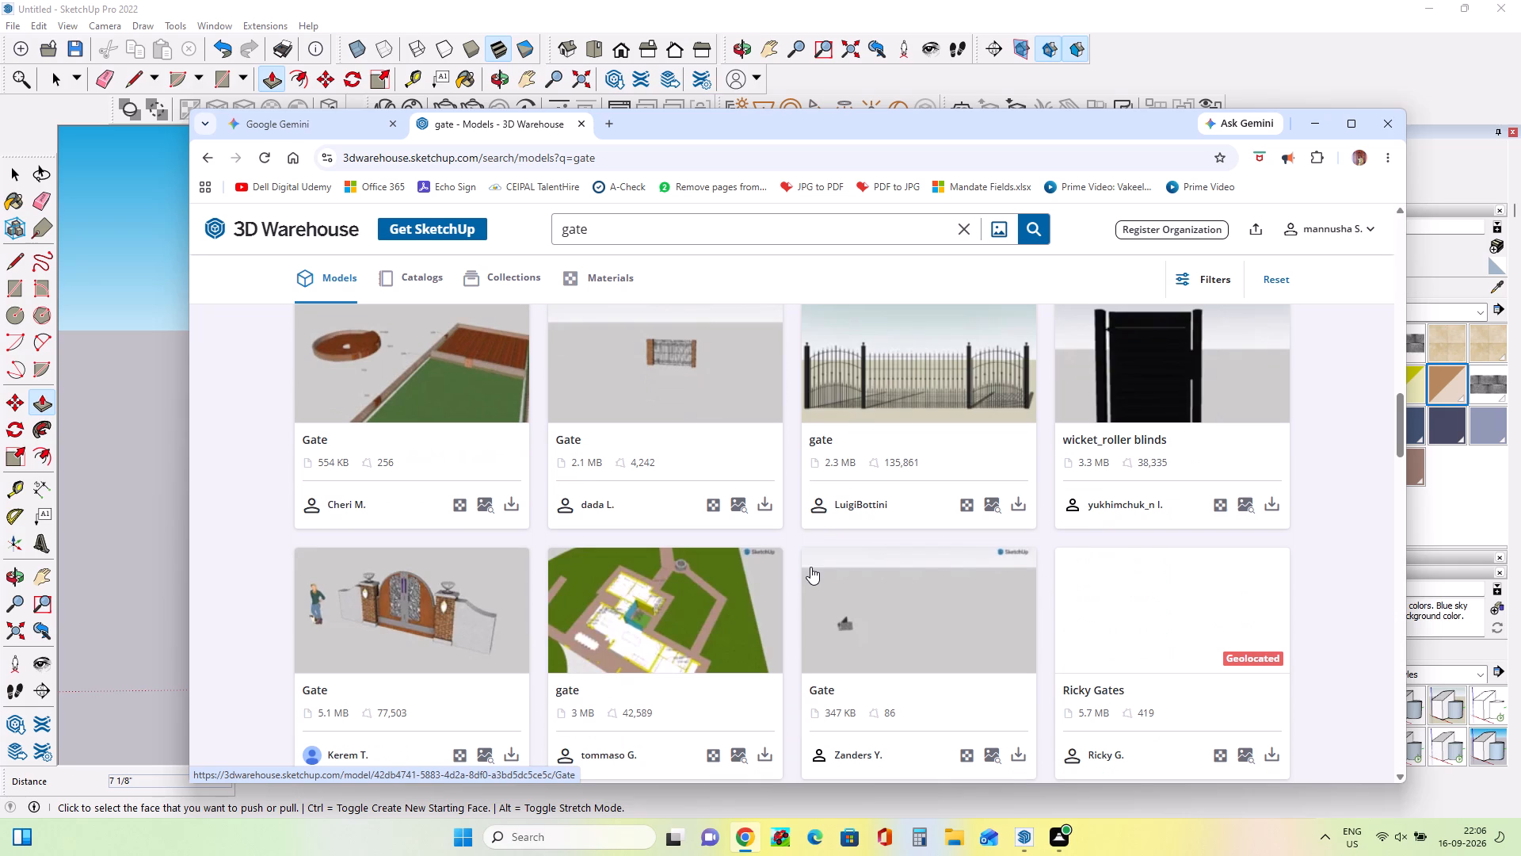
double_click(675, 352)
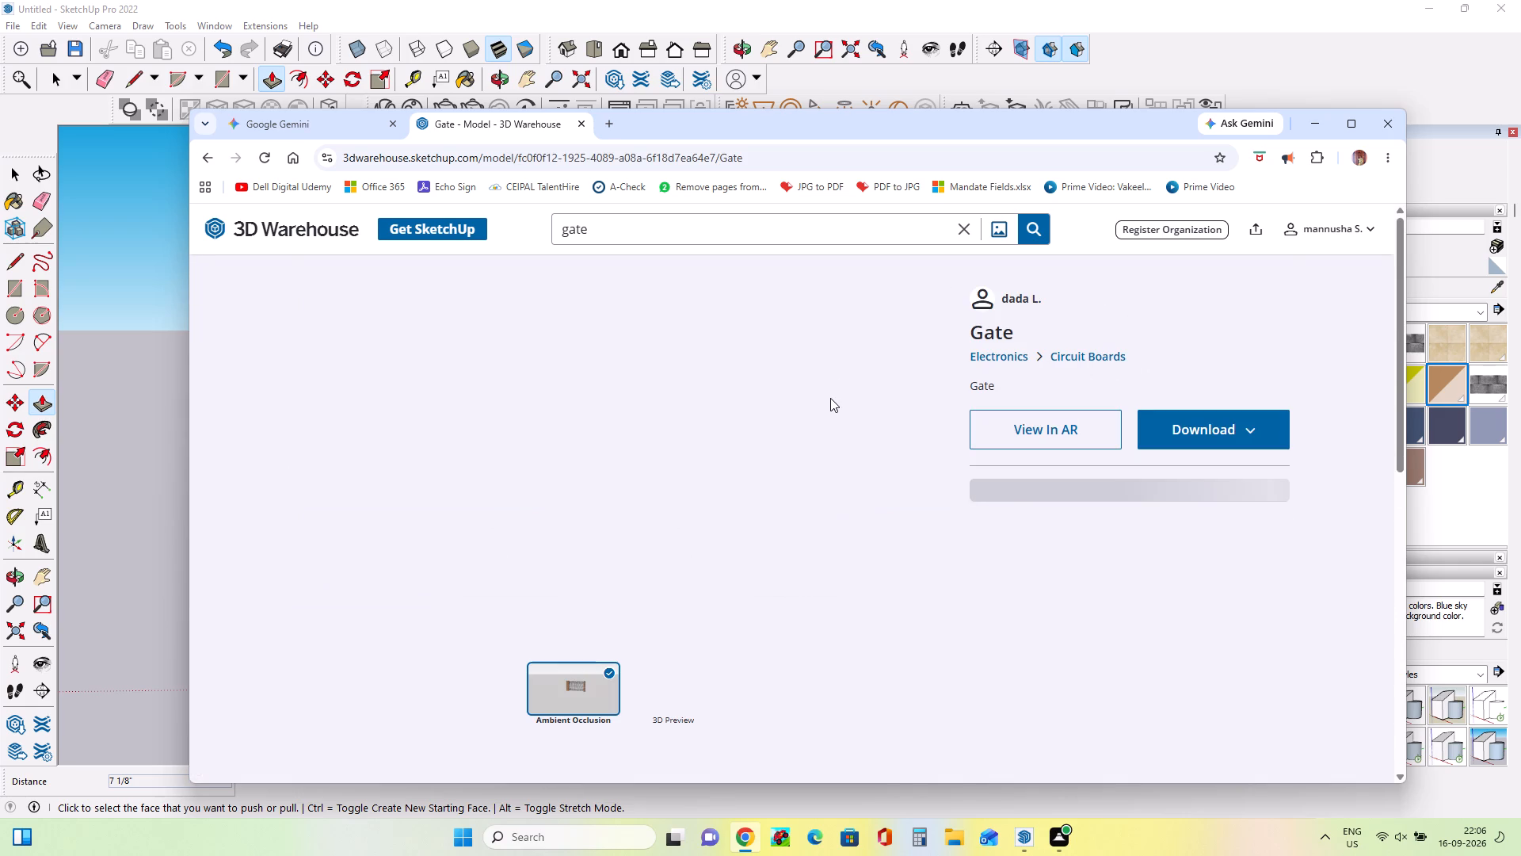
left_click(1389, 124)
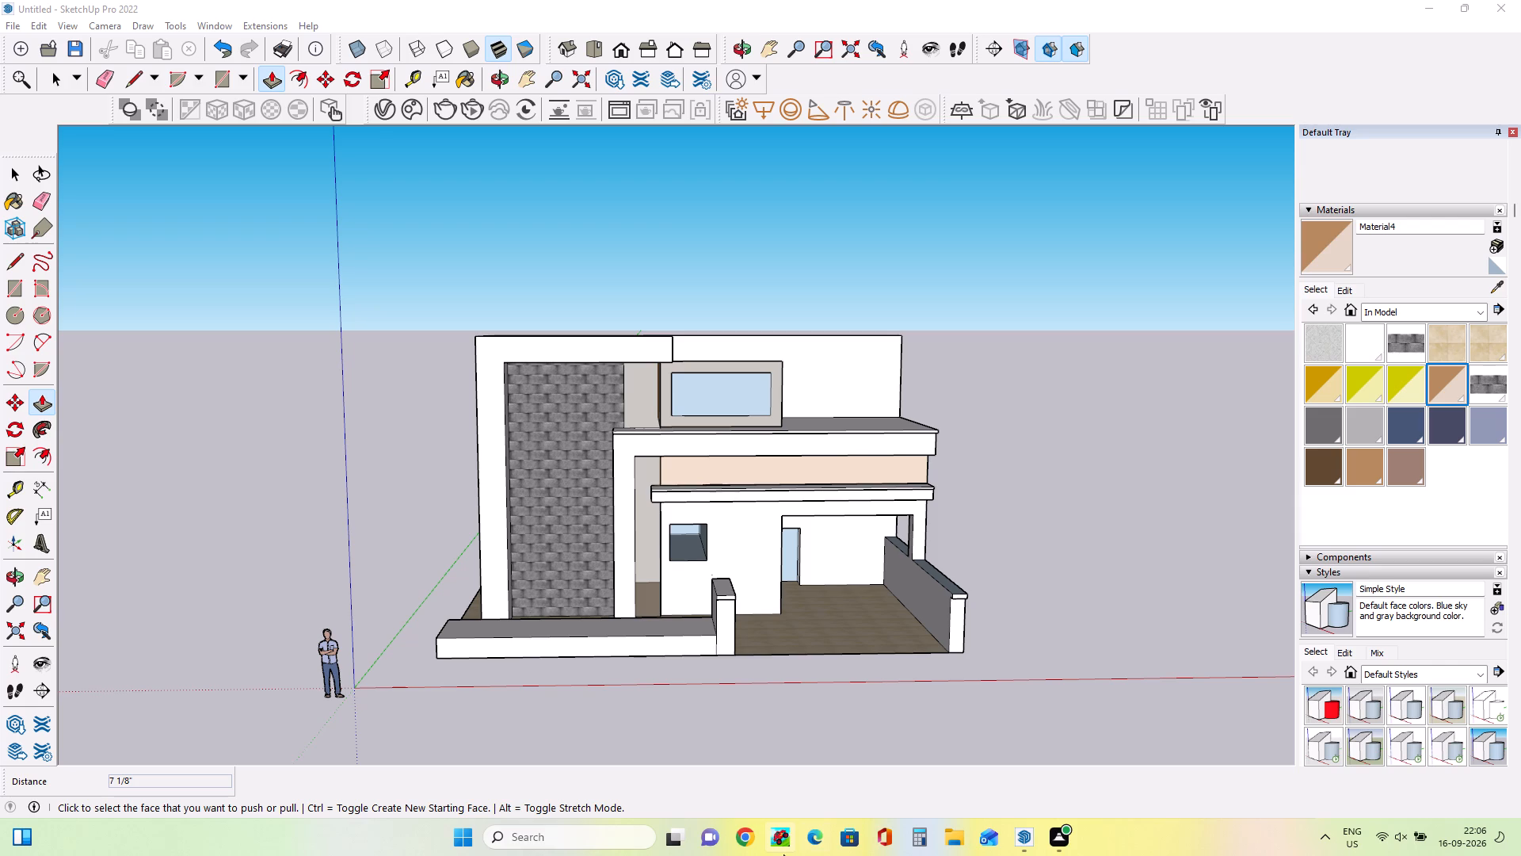
Reopen Chrome, go to the 3D Warehouse website and search it for "gate".
left_click(745, 831)
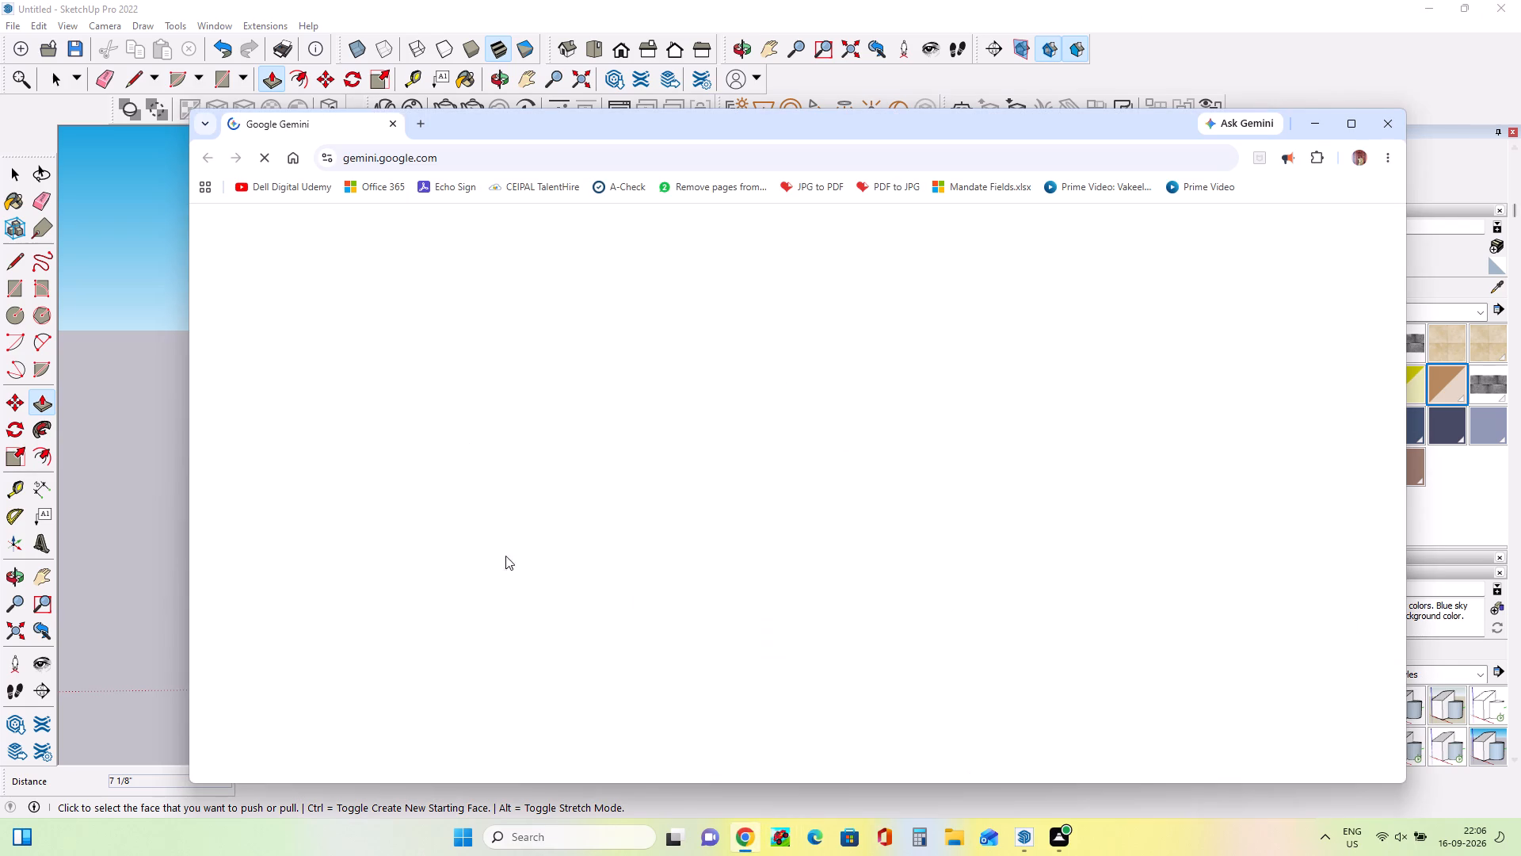
left_click(417, 120)
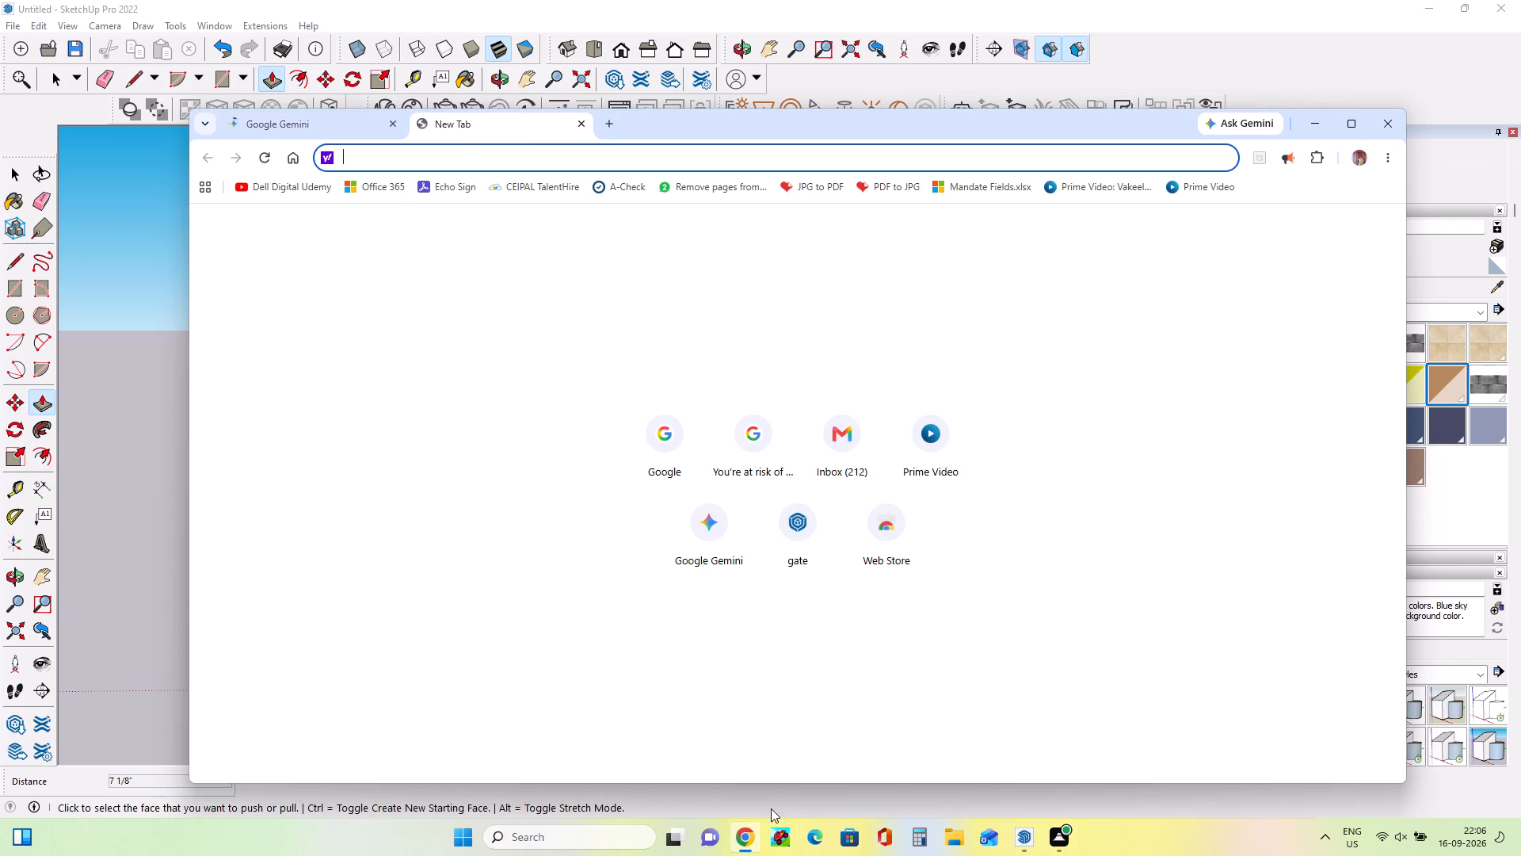
left_click(669, 443)
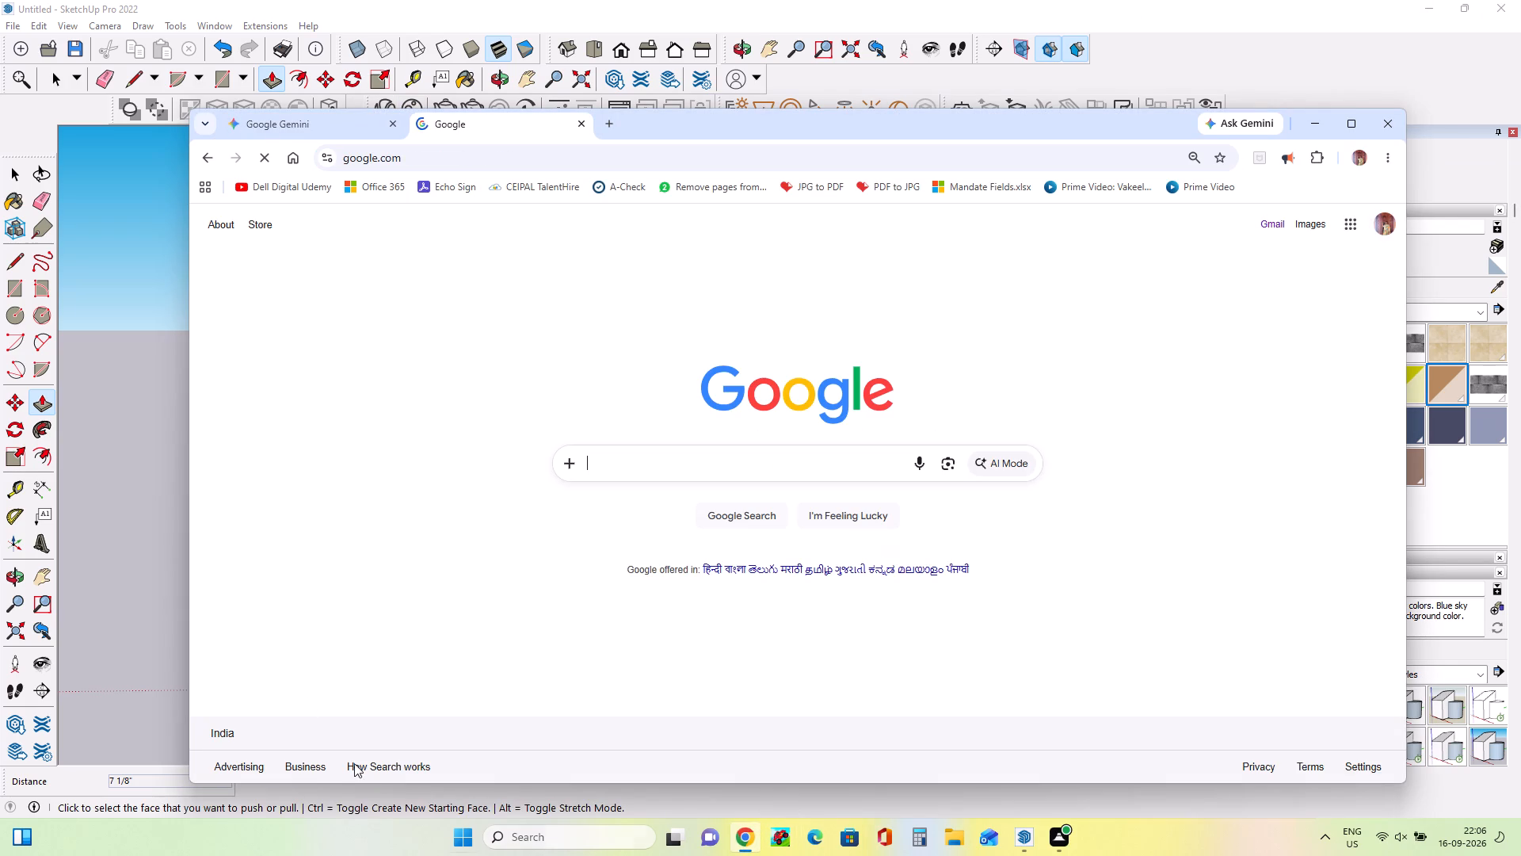
left_click(686, 462)
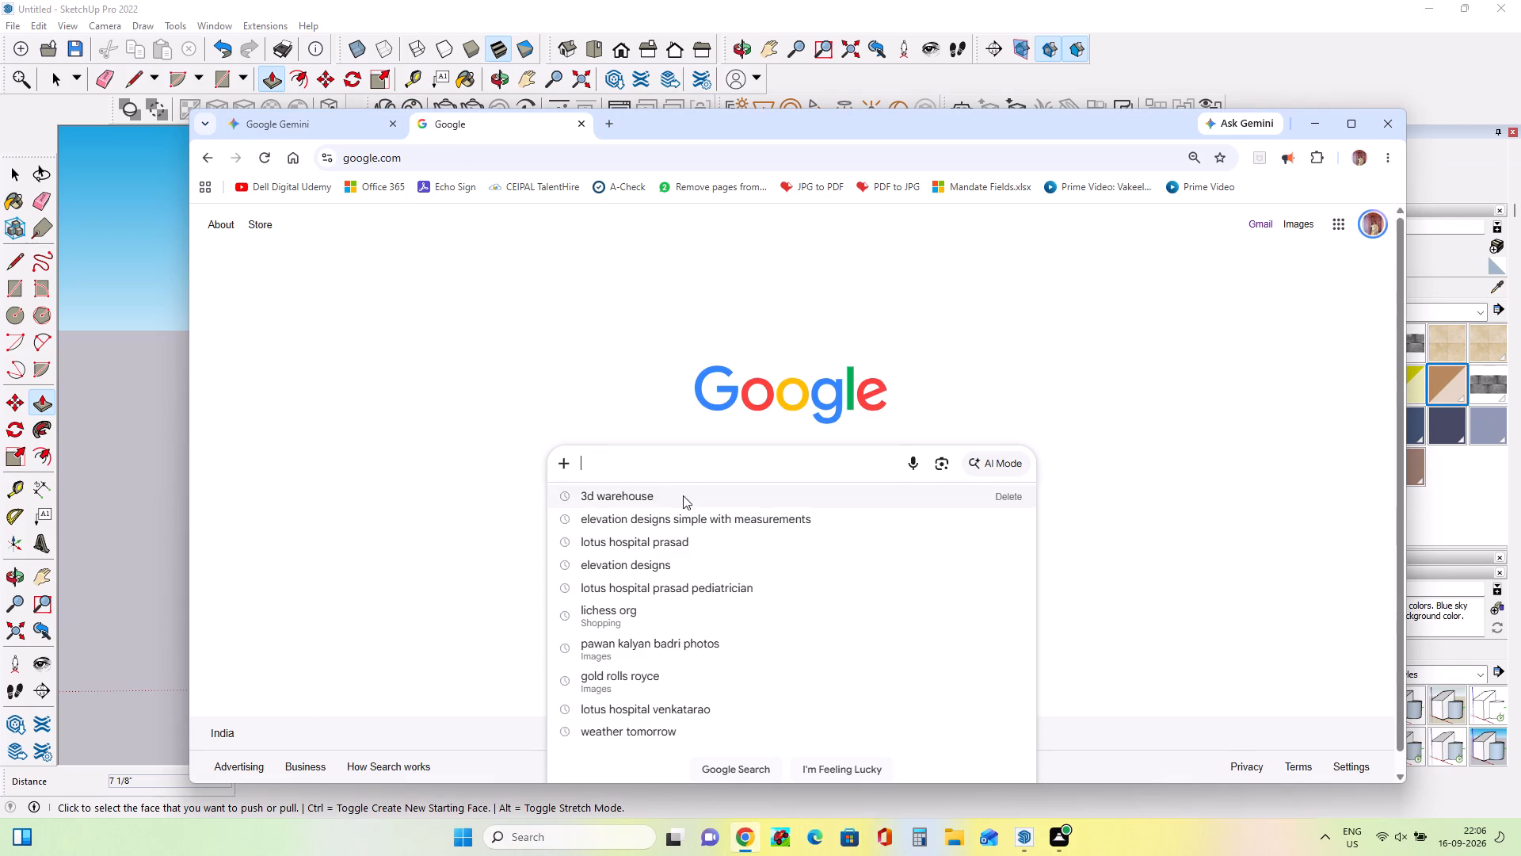
left_click(683, 495)
left_click(397, 363)
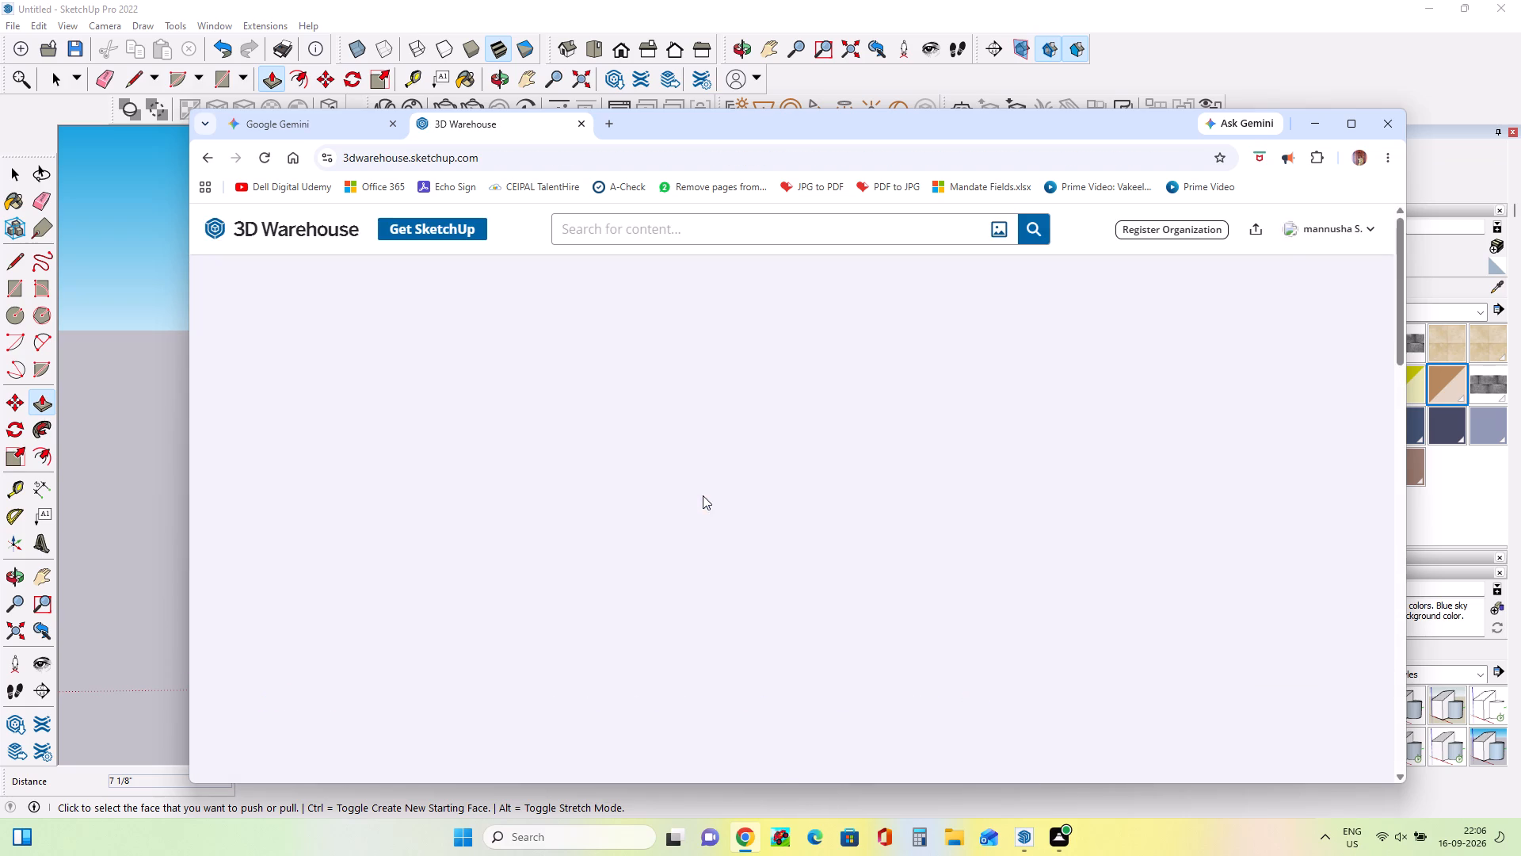
left_click(661, 230)
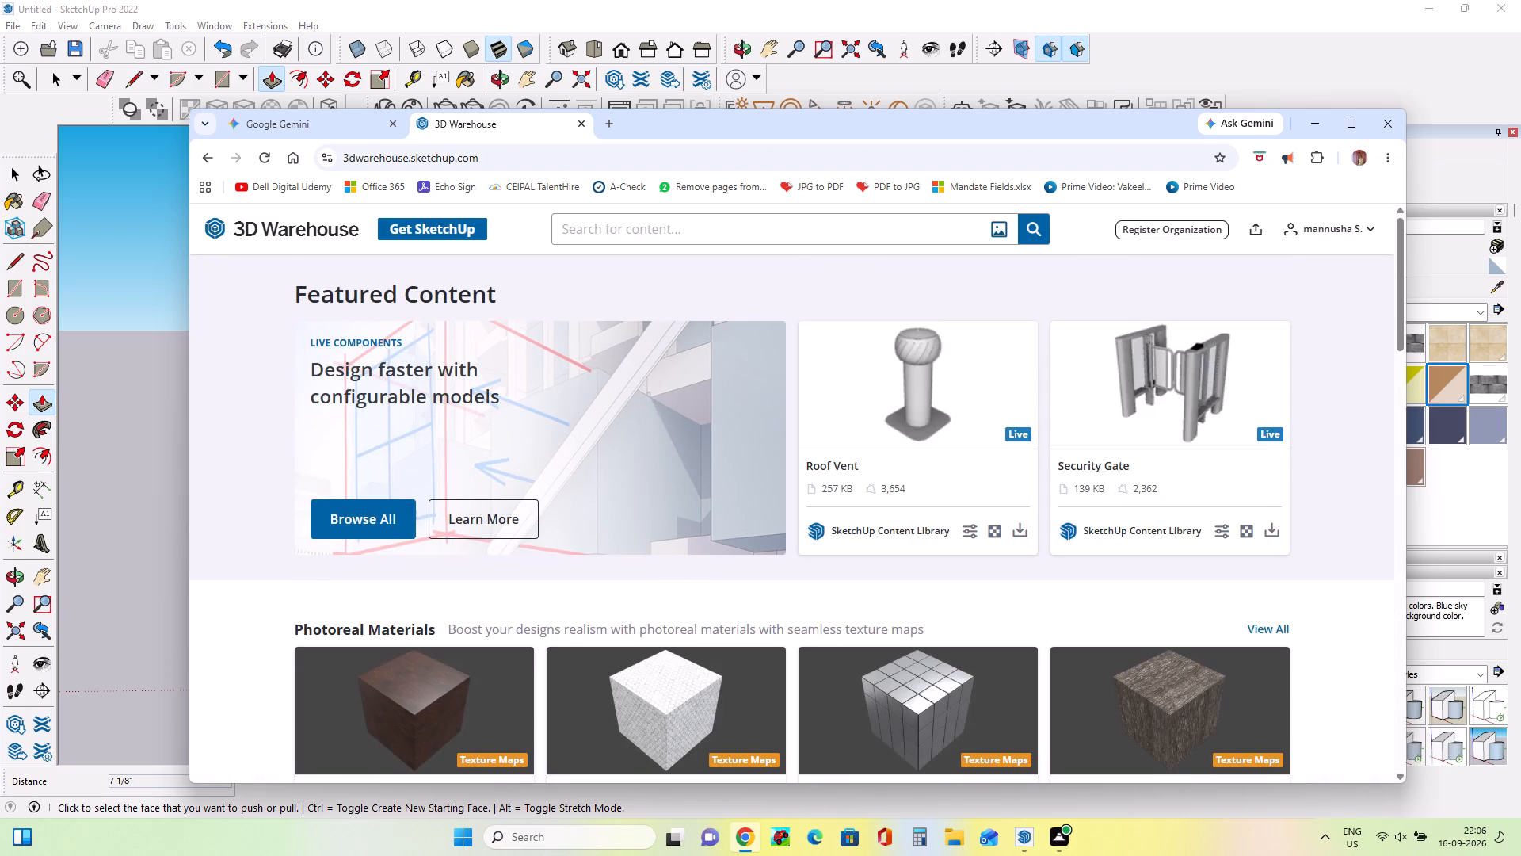
type("gate")
key("Return")
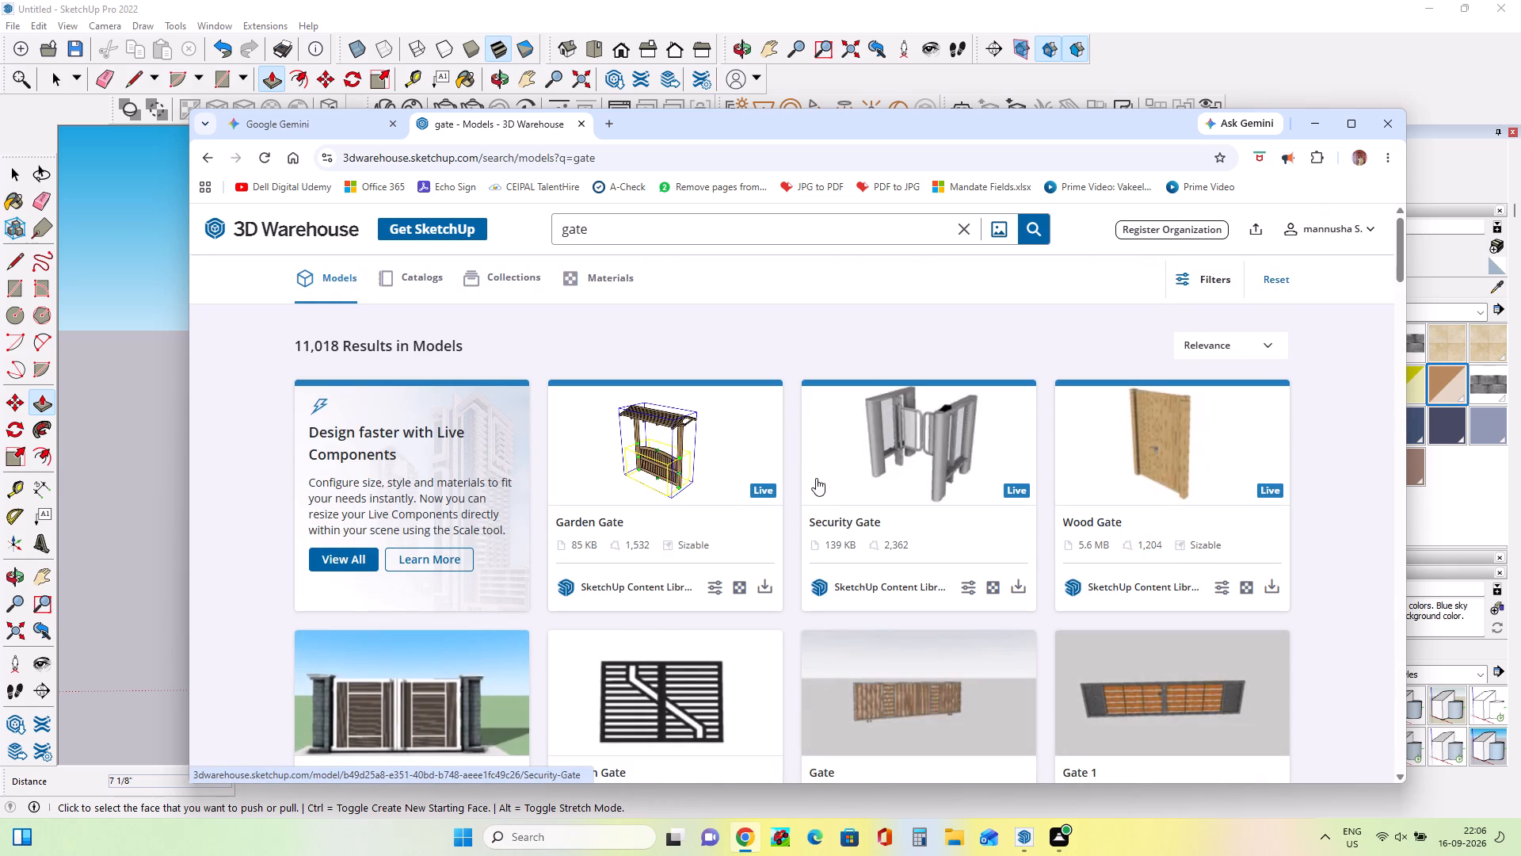
Browse the gate models in the search results and open the 103 KB Gate1 model's page.
scroll(858, 505, "down", 3)
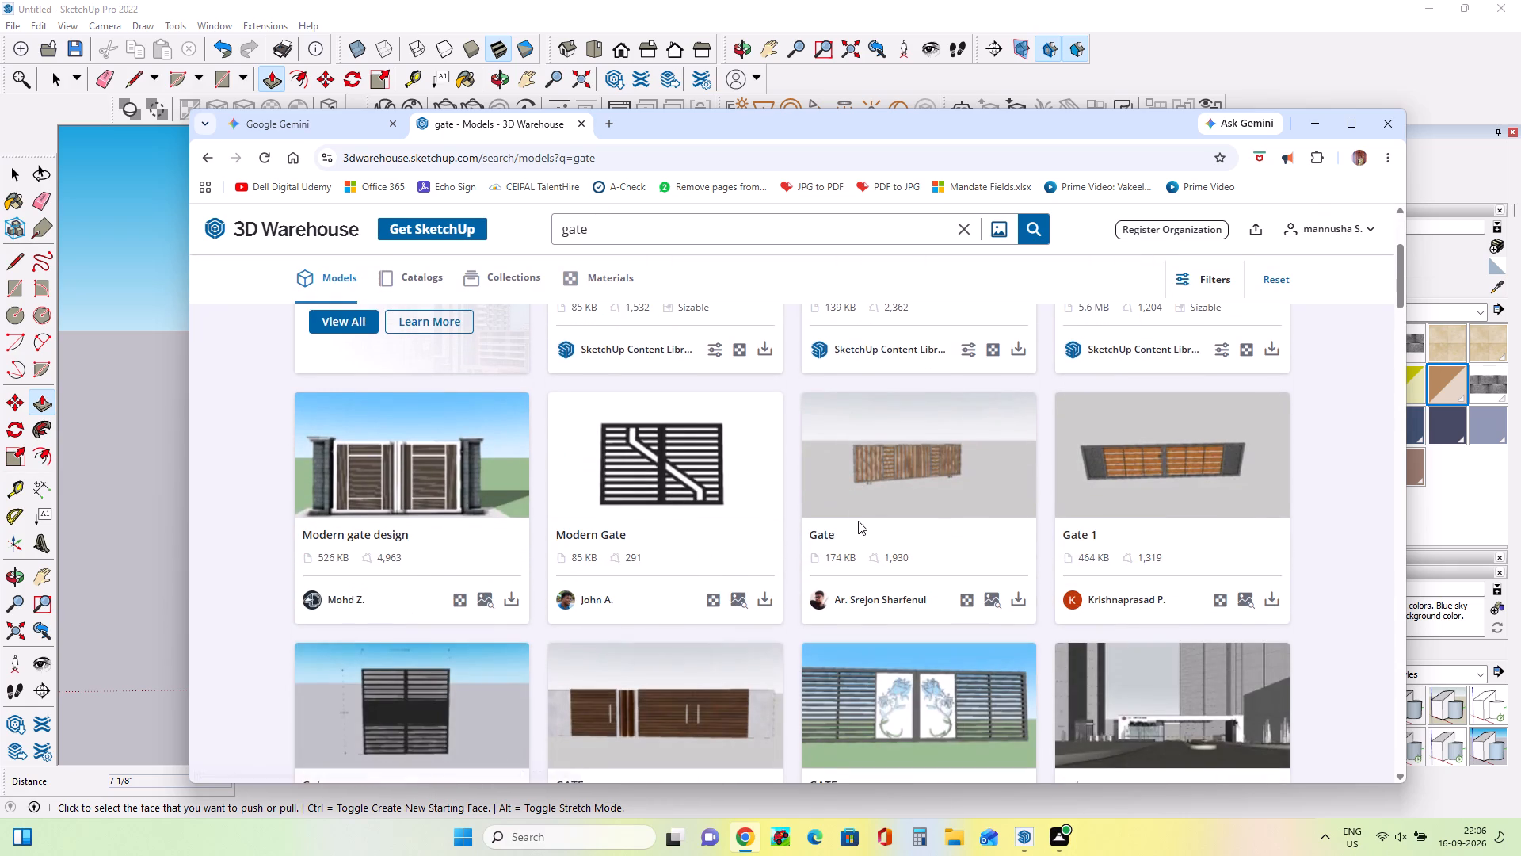
scroll(858, 521, "down", 6)
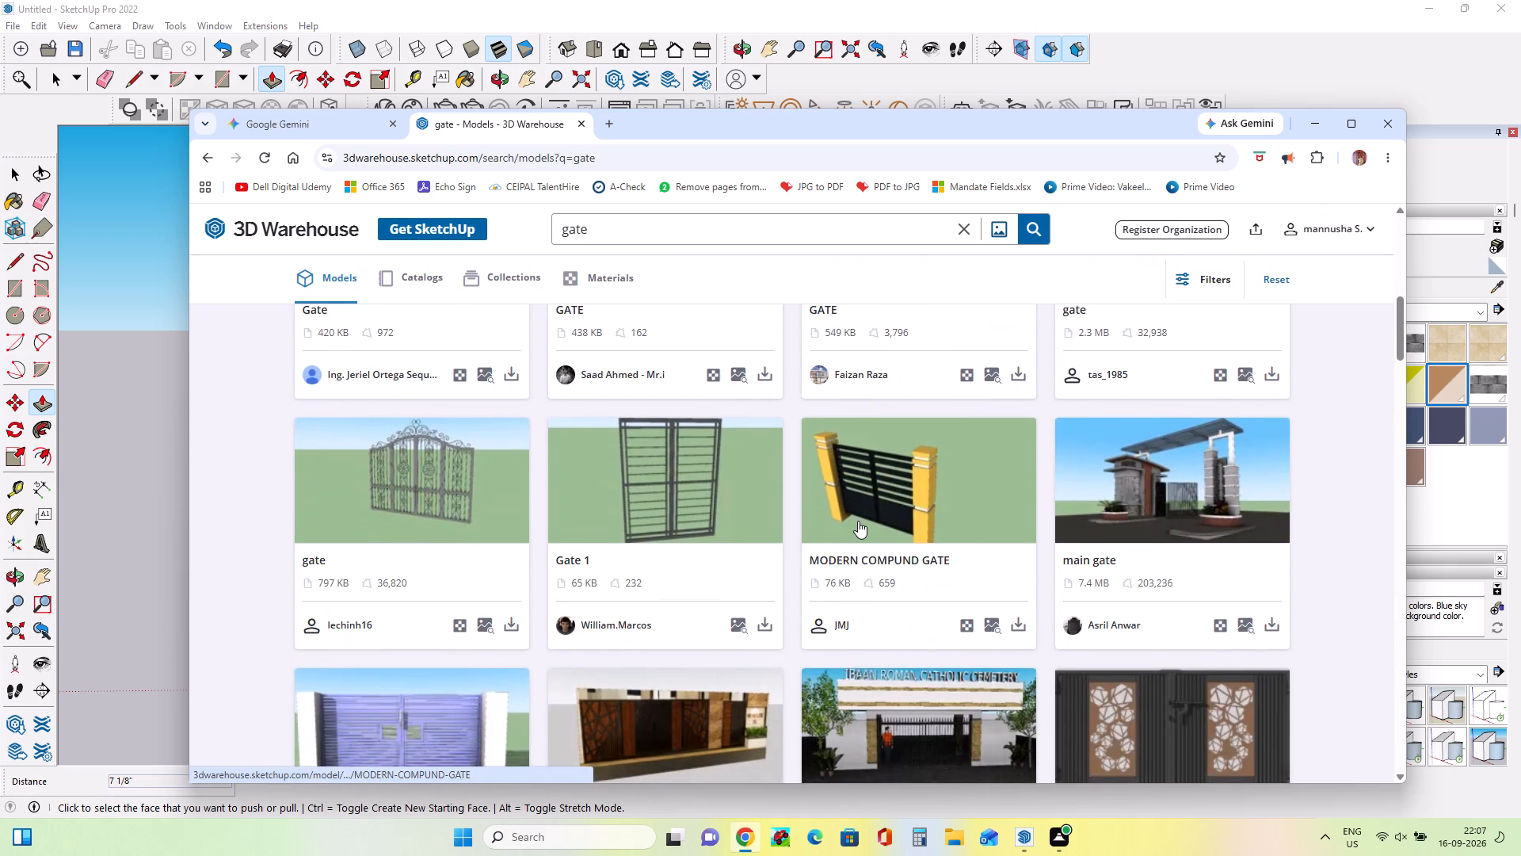
scroll(858, 521, "down", 2)
scroll(858, 521, "up", 1)
scroll(858, 521, "down", 5)
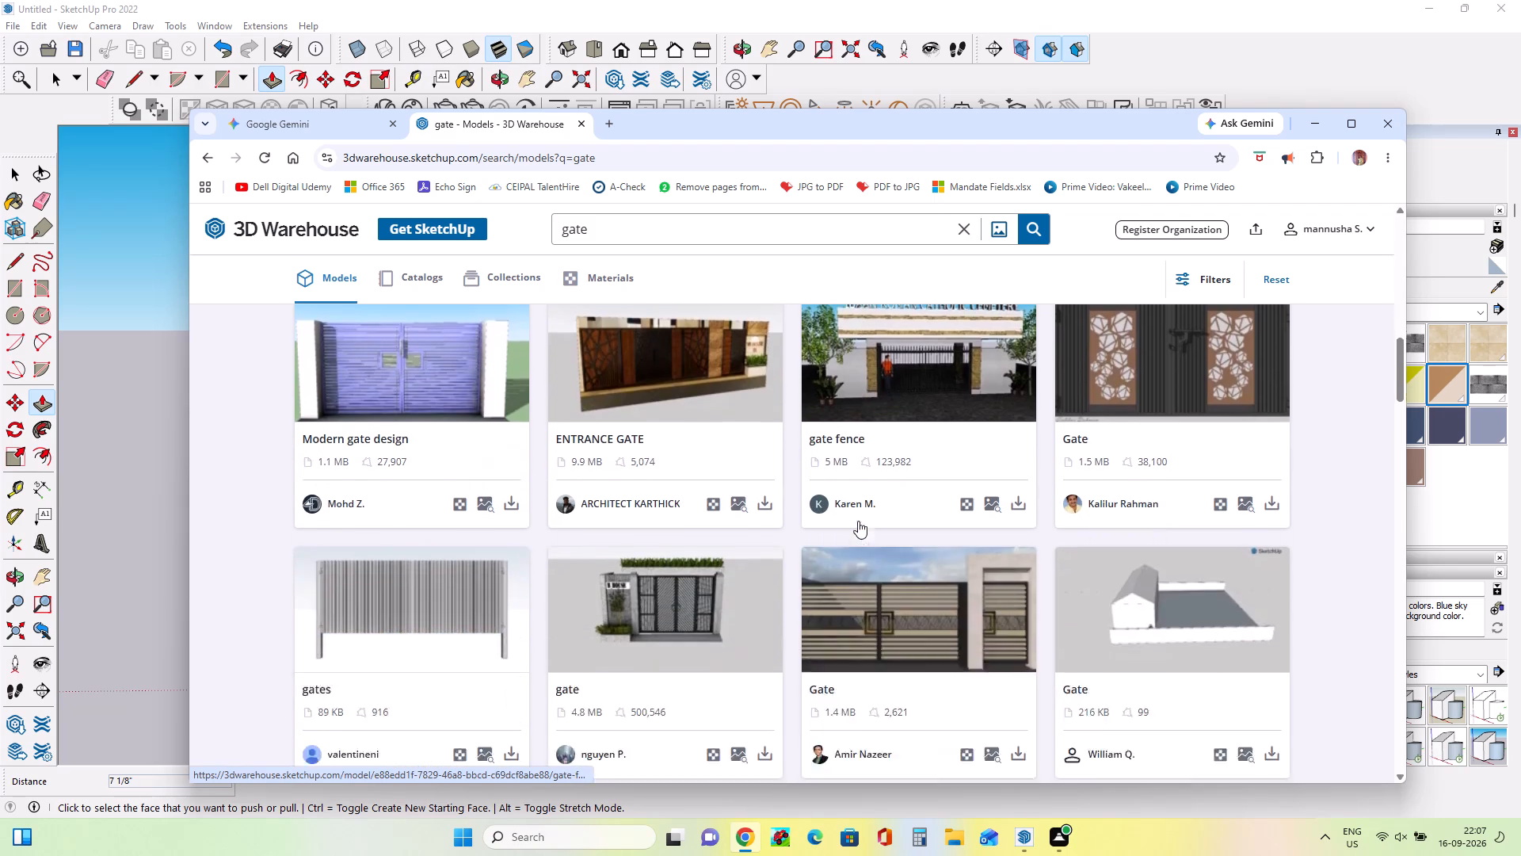
scroll(858, 521, "down", 3)
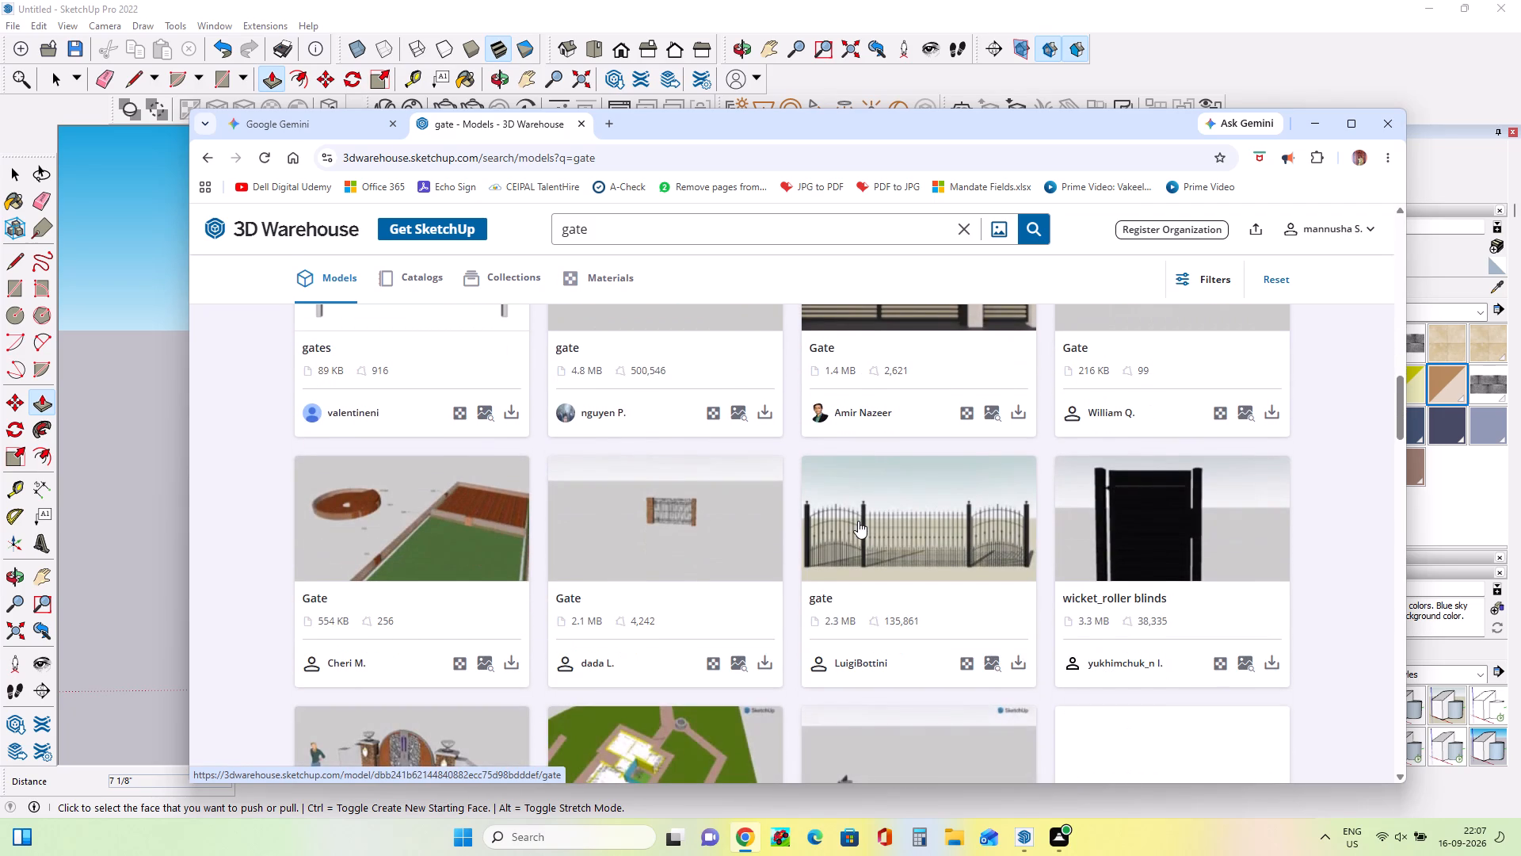
scroll(858, 521, "up", 2)
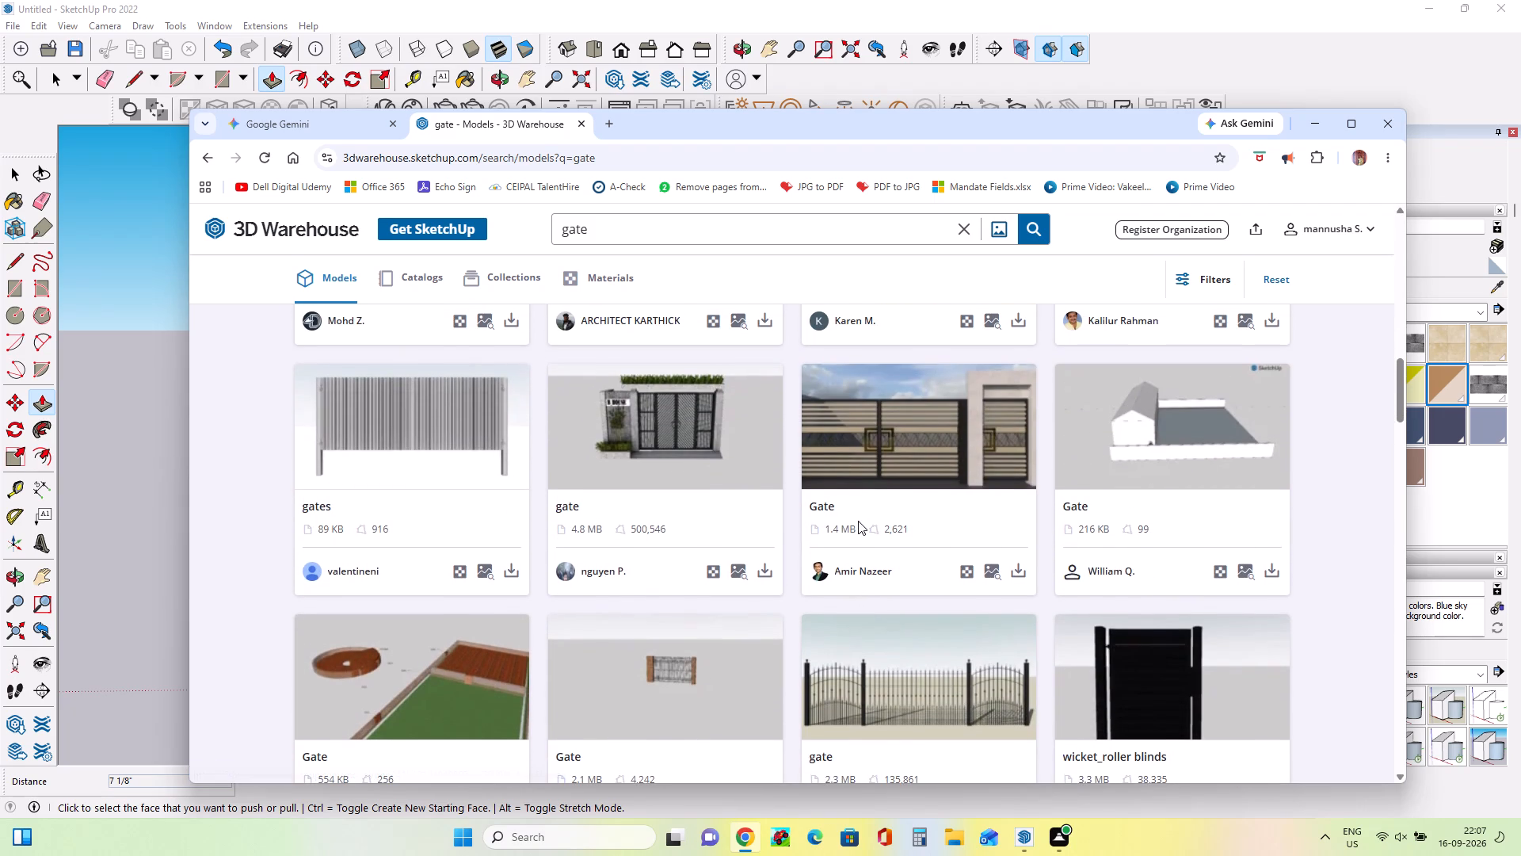
scroll(858, 521, "down", 11)
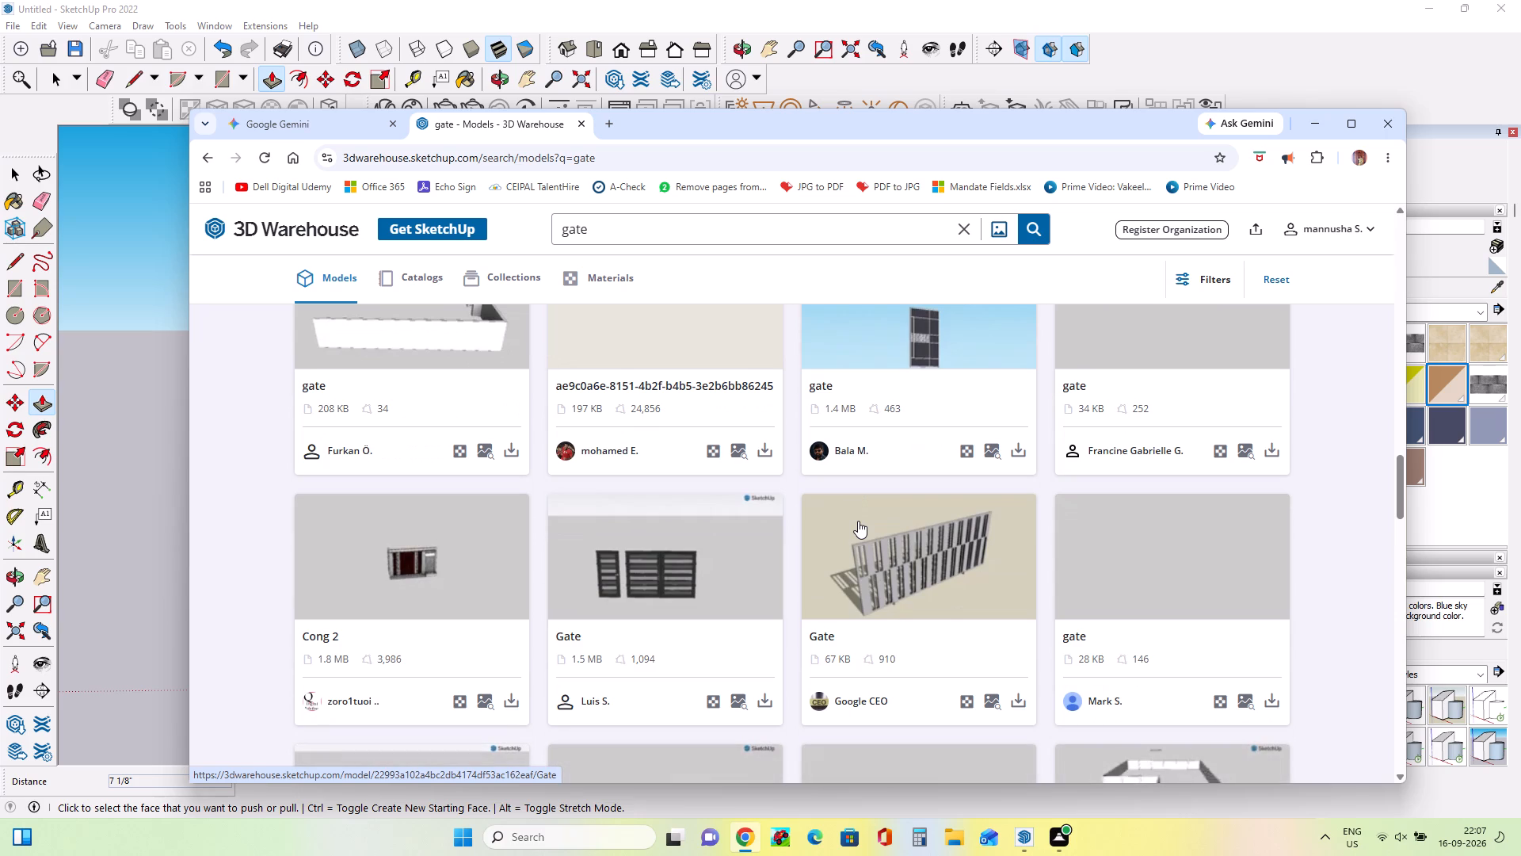
scroll(858, 521, "down", 3)
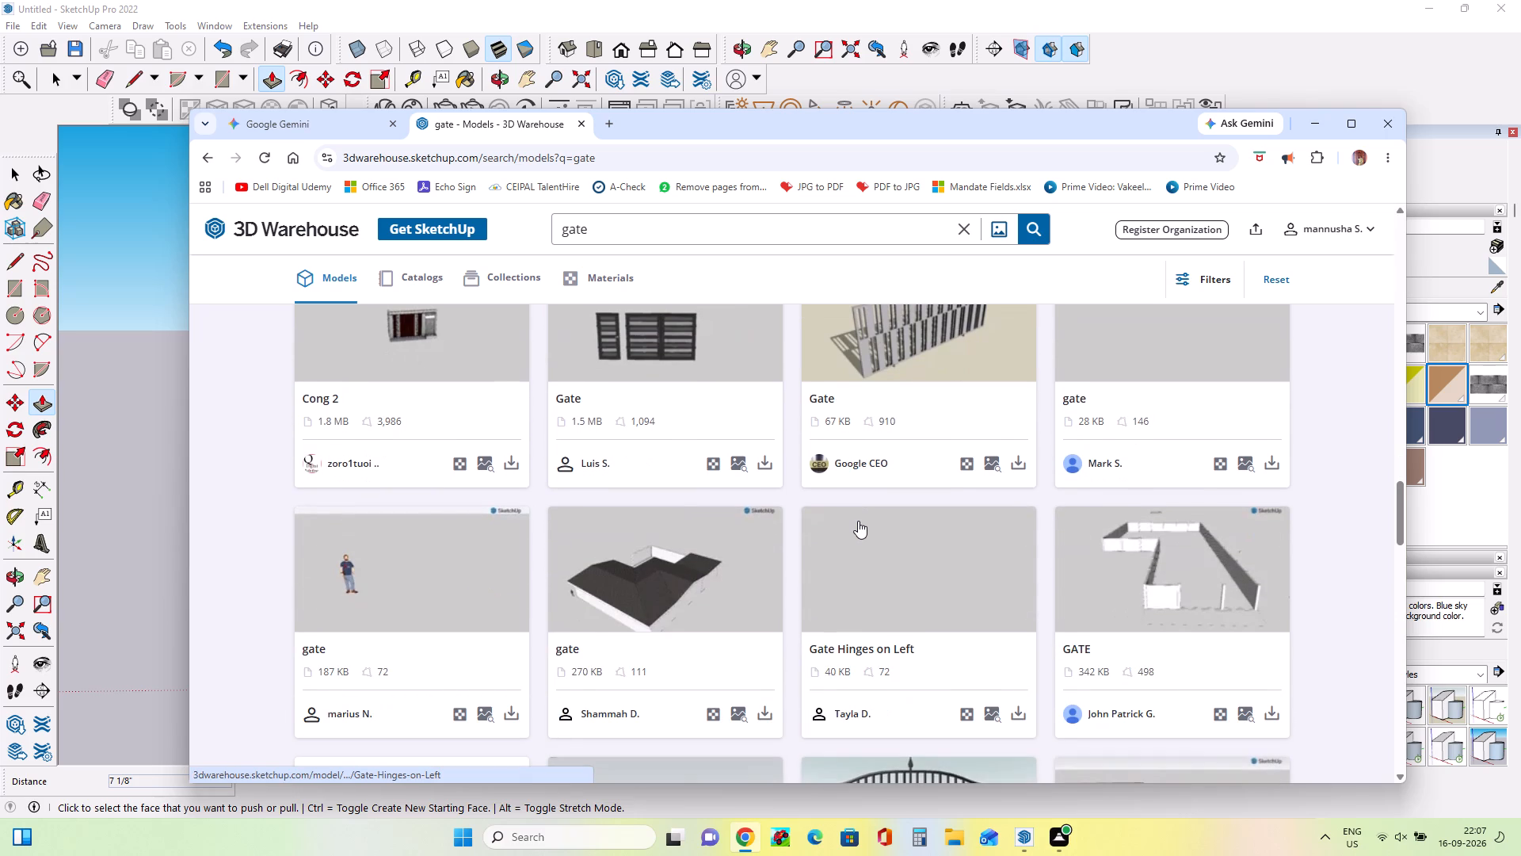
scroll(858, 521, "up", 1)
scroll(858, 521, "down", 4)
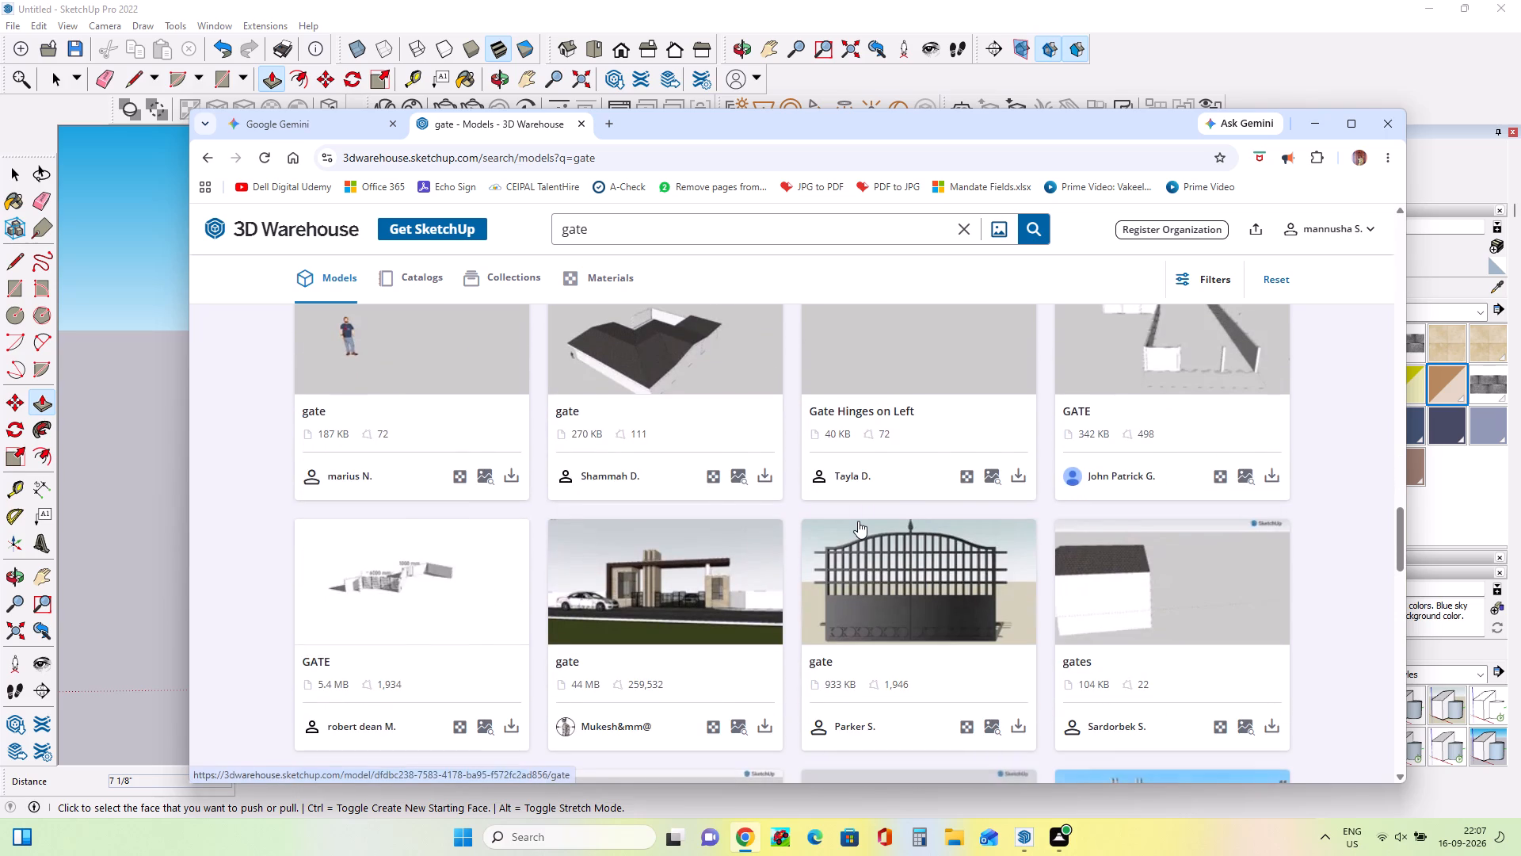
scroll(858, 521, "down", 6)
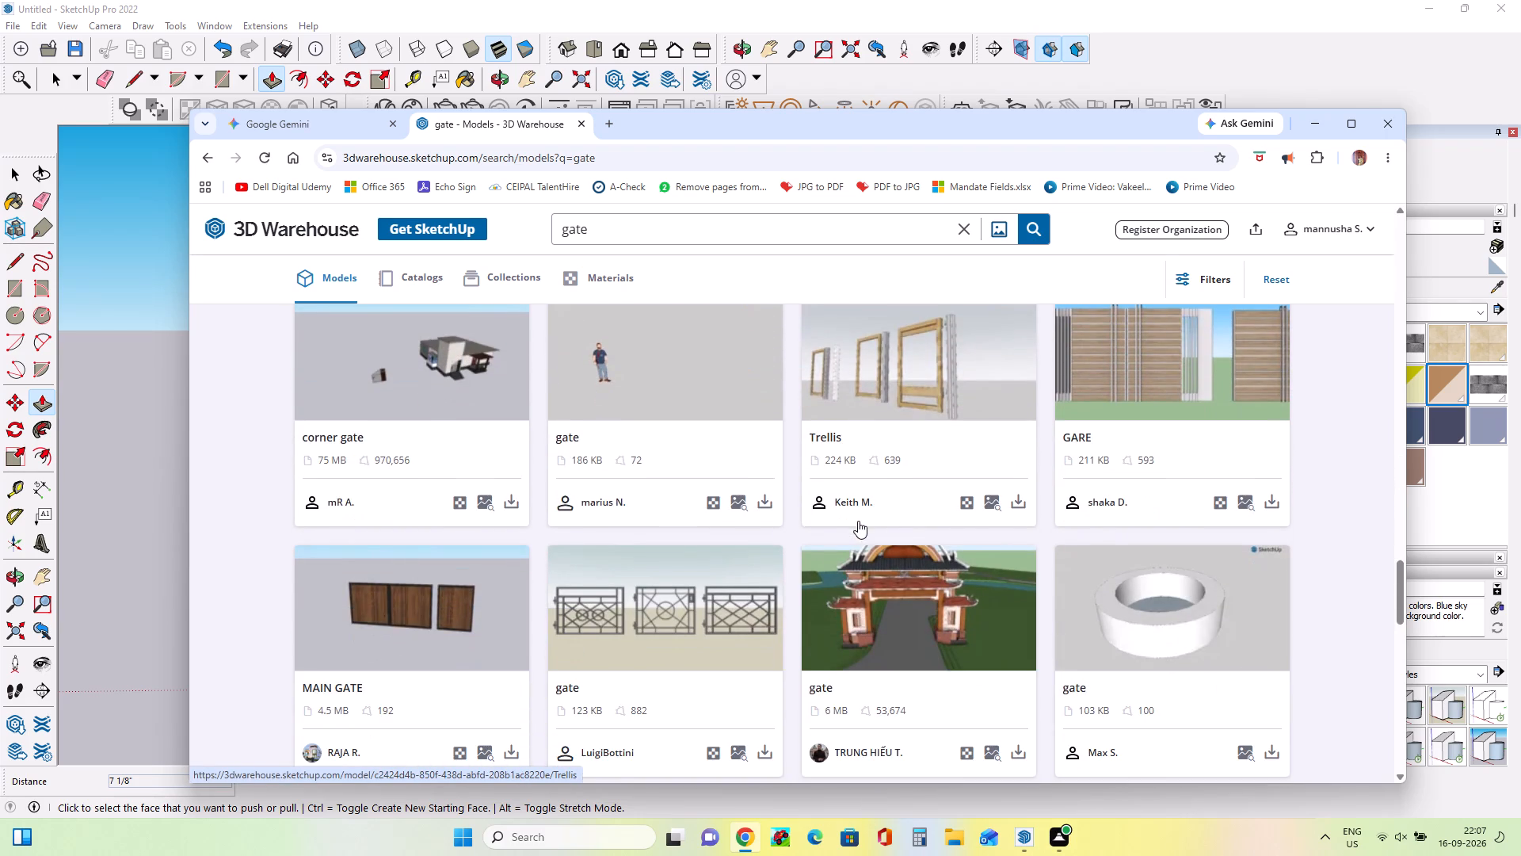
scroll(858, 521, "down", 8)
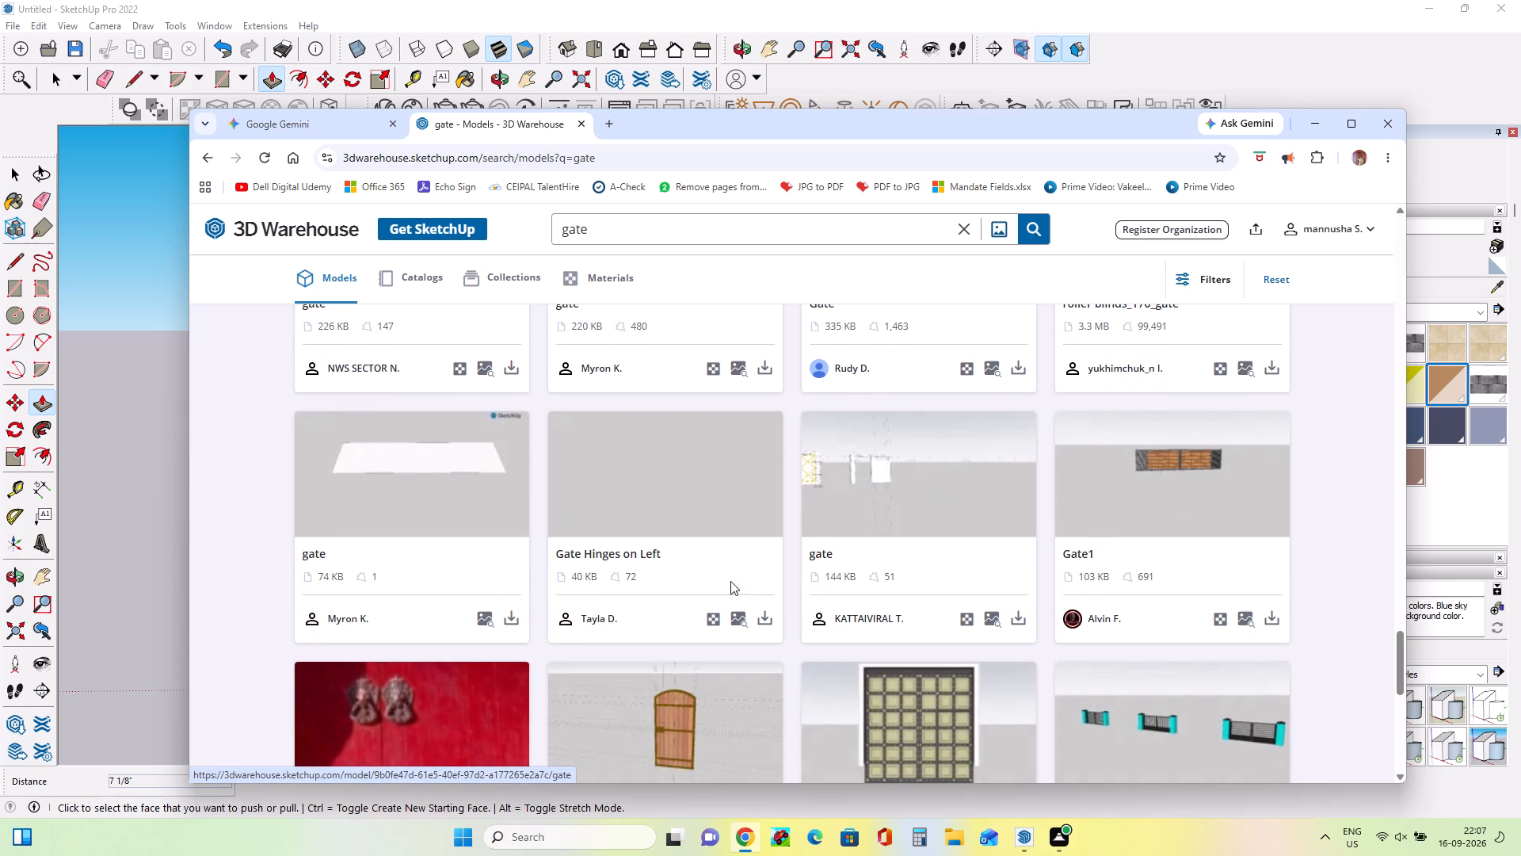
left_click(1119, 501)
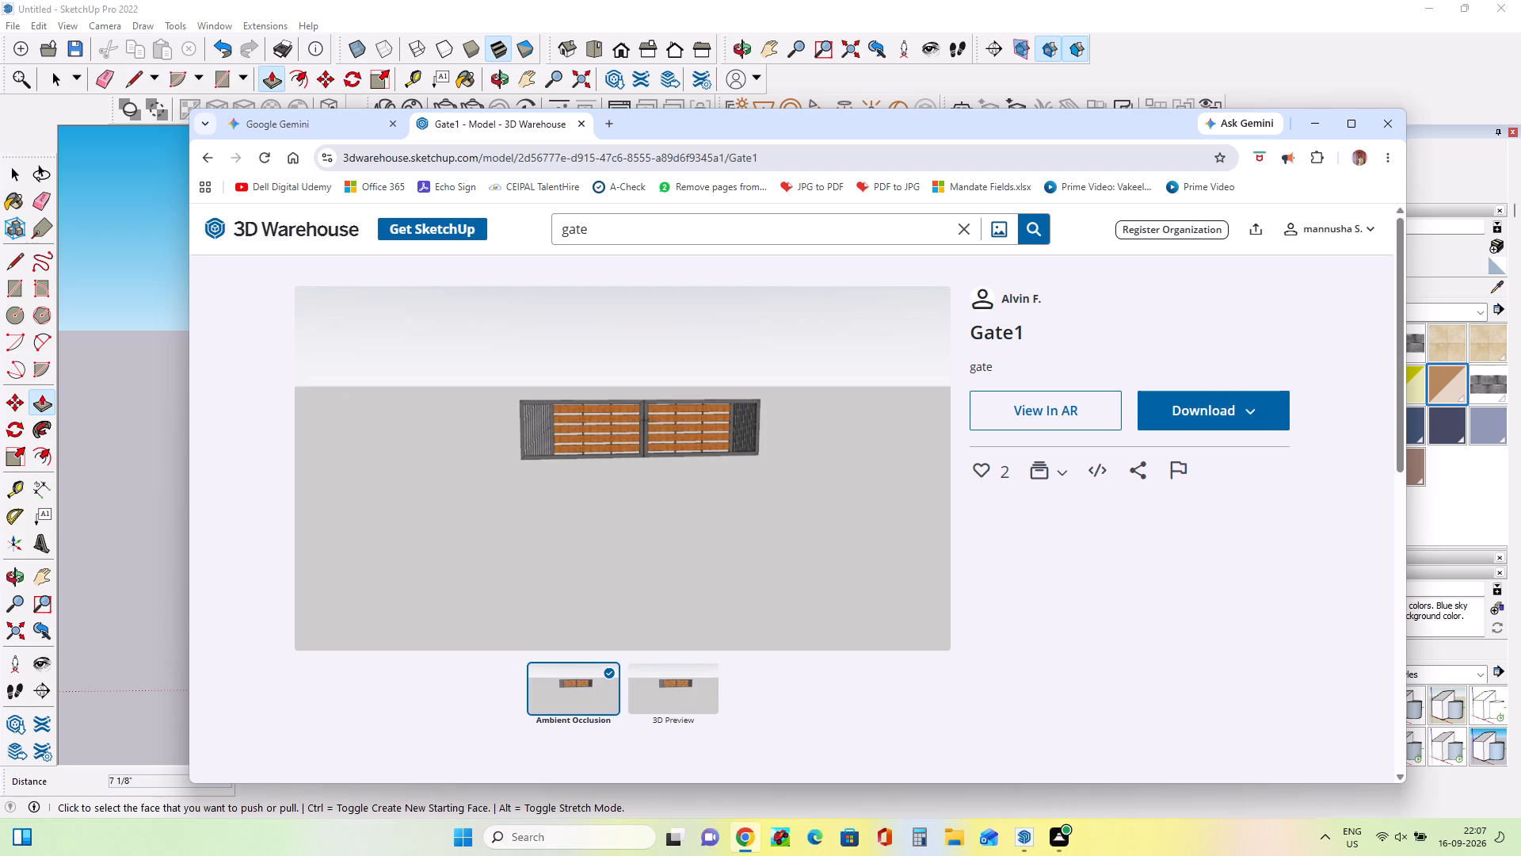
Leave the Gate1 page and search 3D Warehouse for "gate" again.
double_click(203, 158)
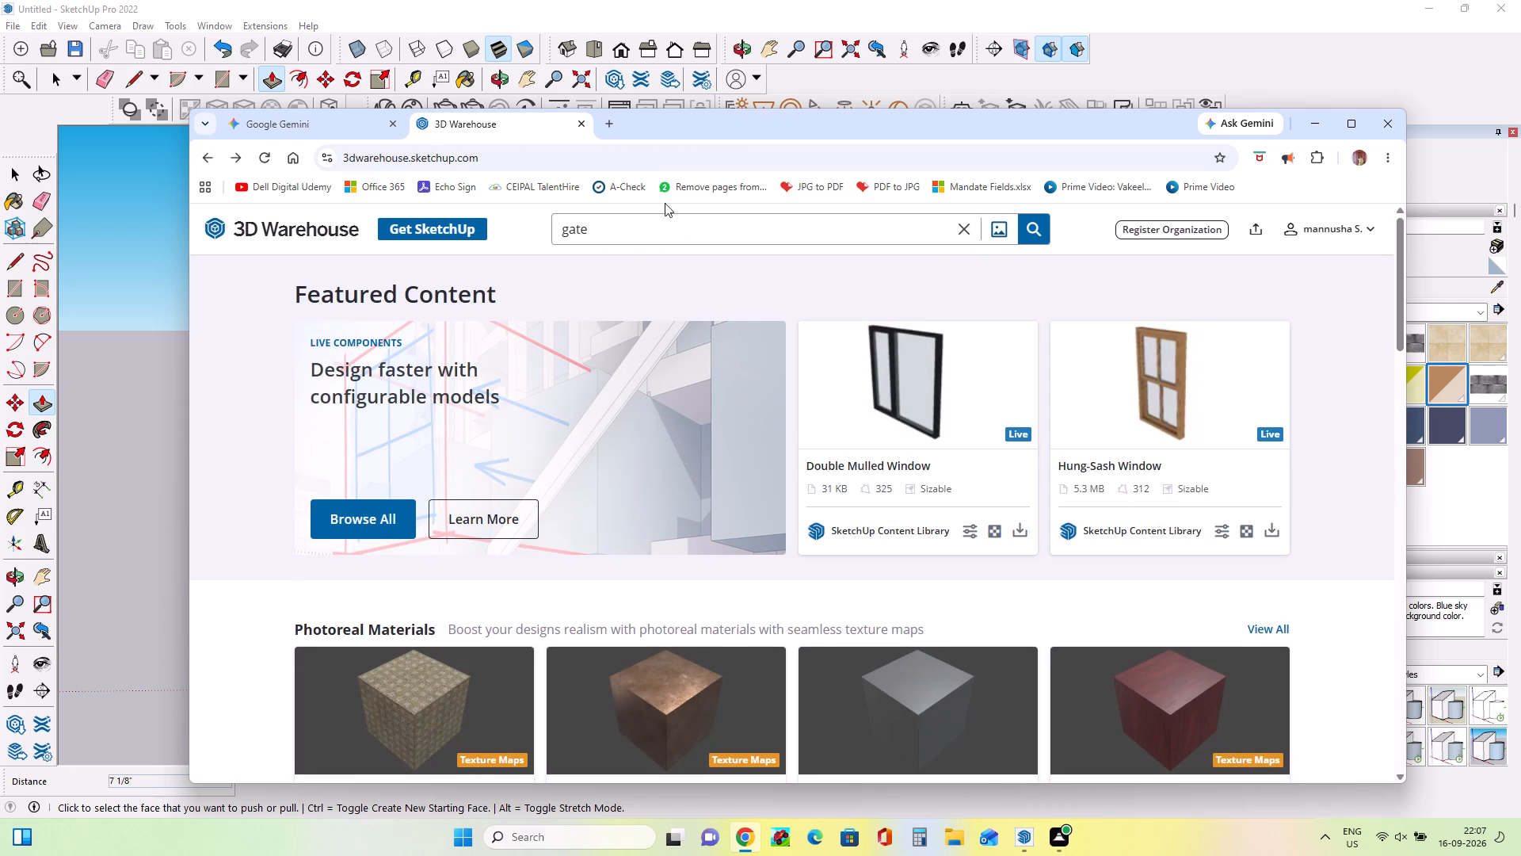
left_click(741, 222)
key("Return")
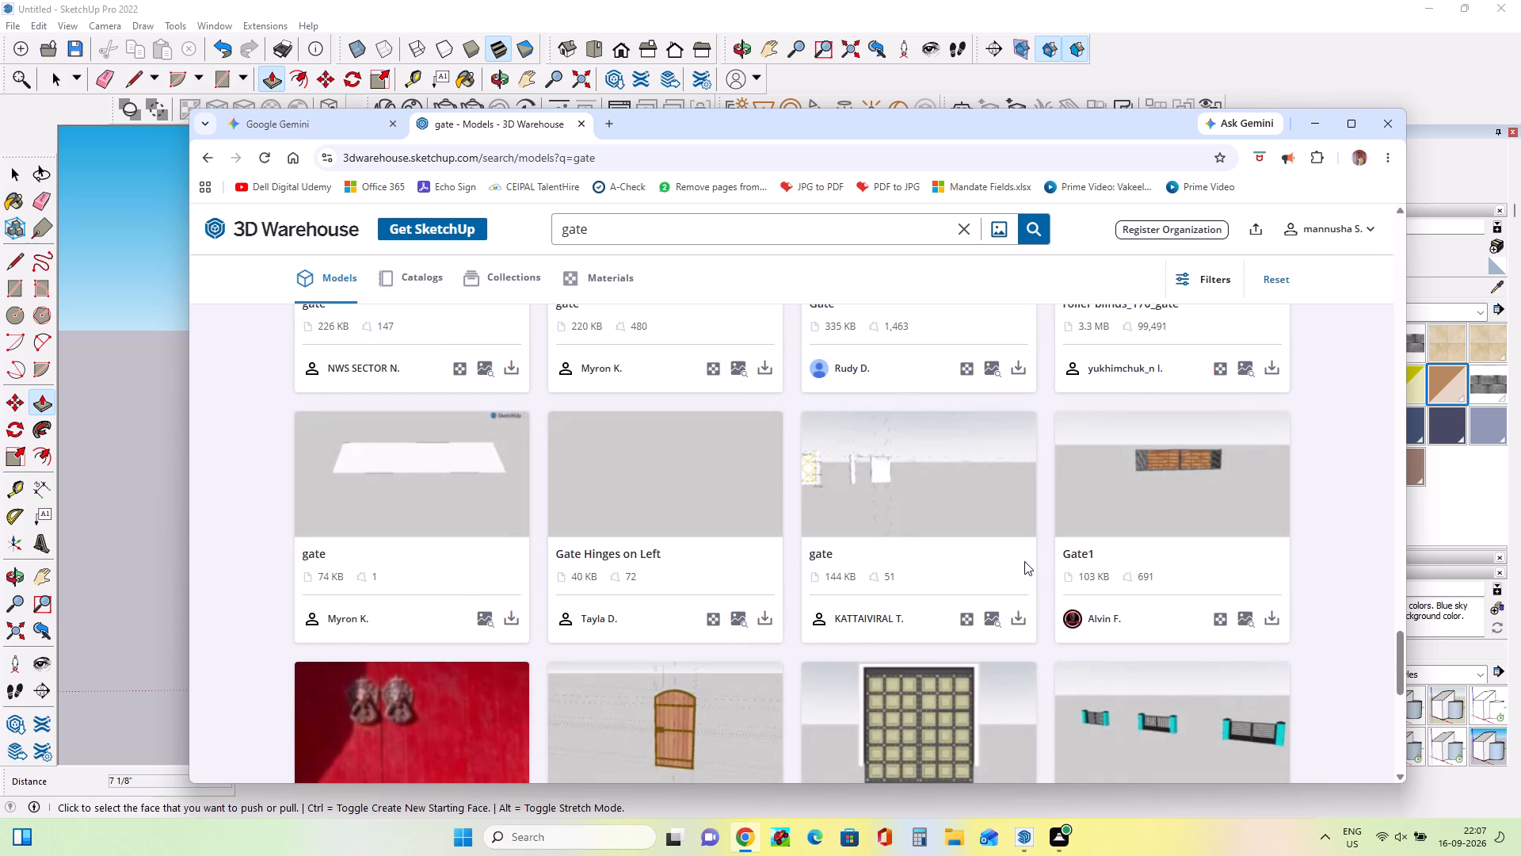
Look through the gate models again and load more results at the end of the list.
scroll(999, 555, "down", 3)
scroll(999, 555, "up", 2)
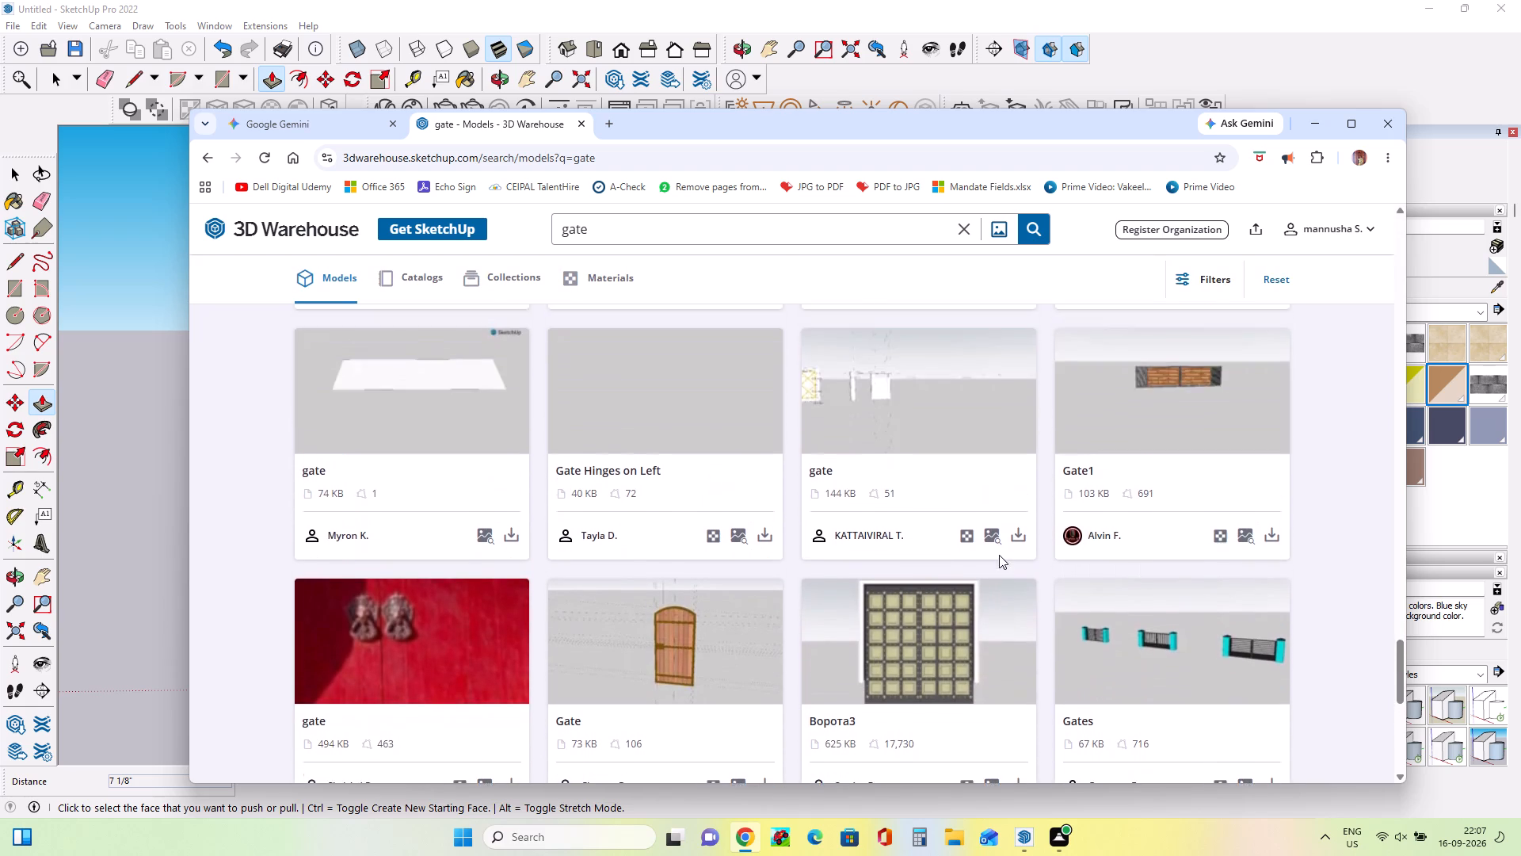
scroll(999, 555, "up", 7)
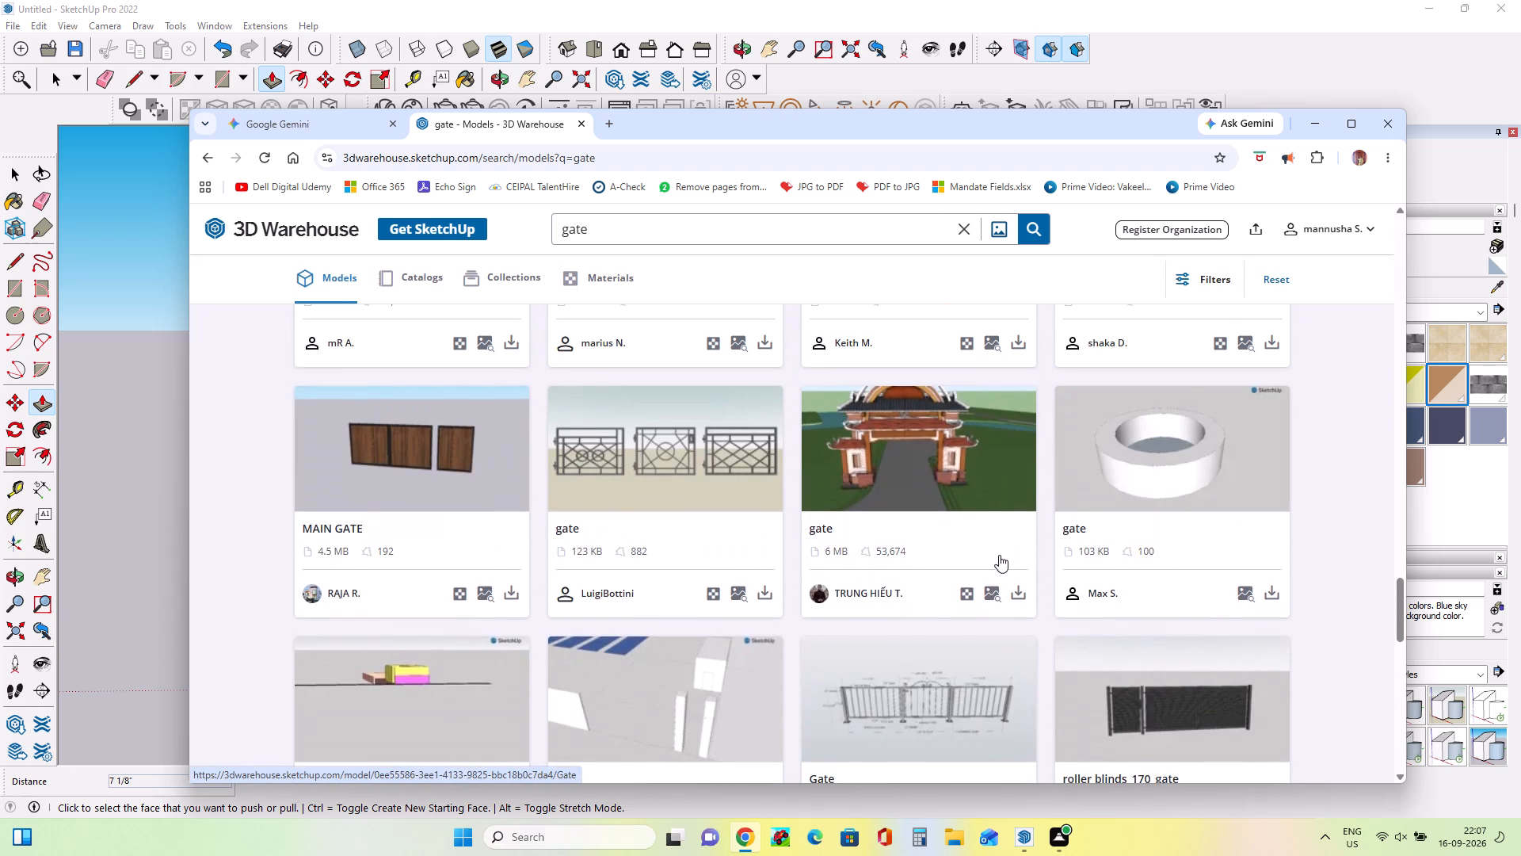
scroll(999, 555, "up", 4)
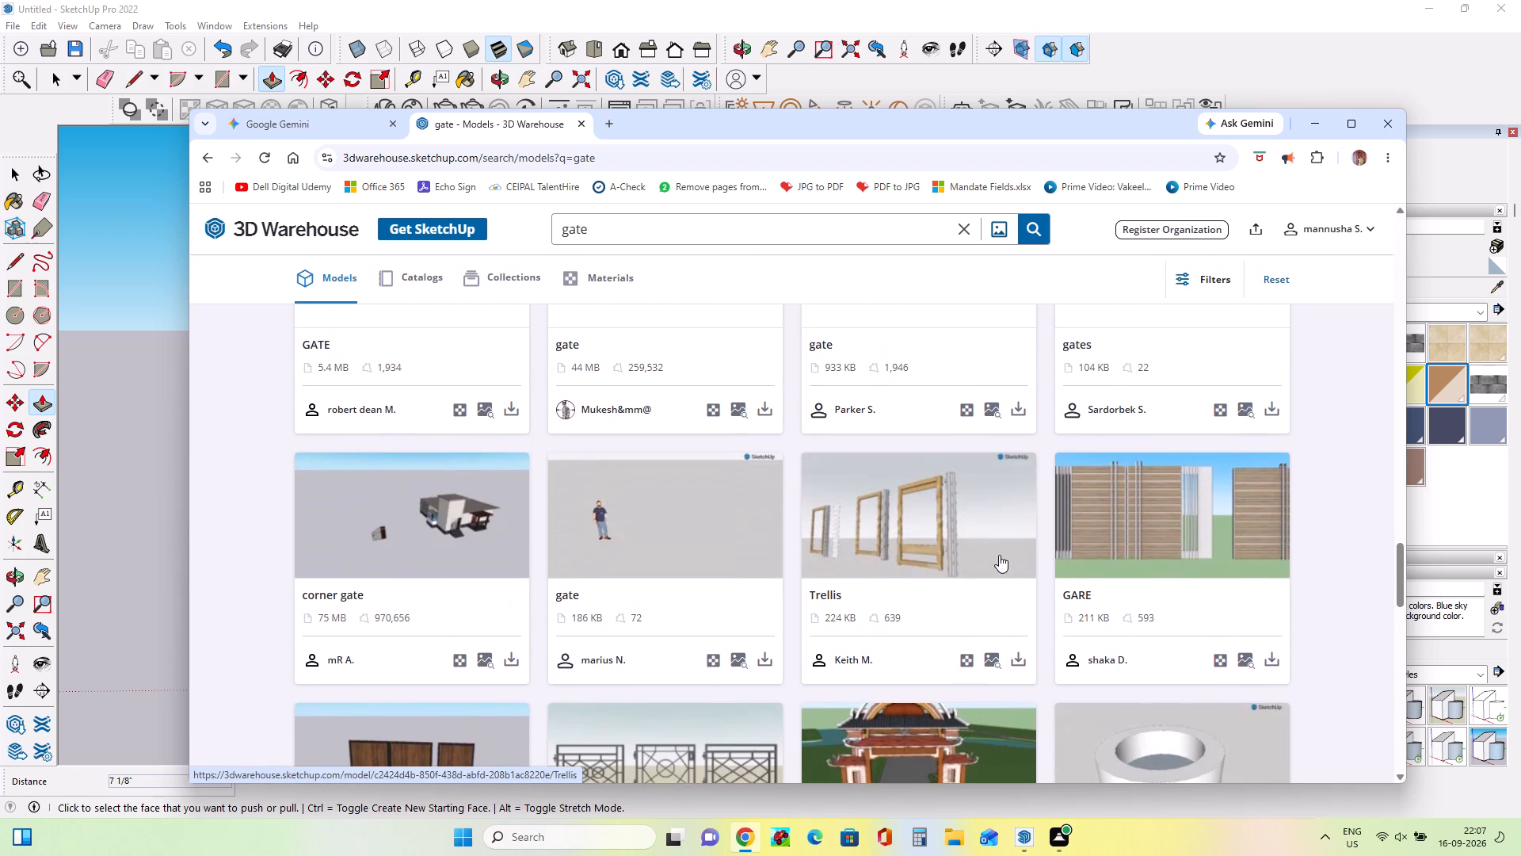
scroll(999, 555, "down", 3)
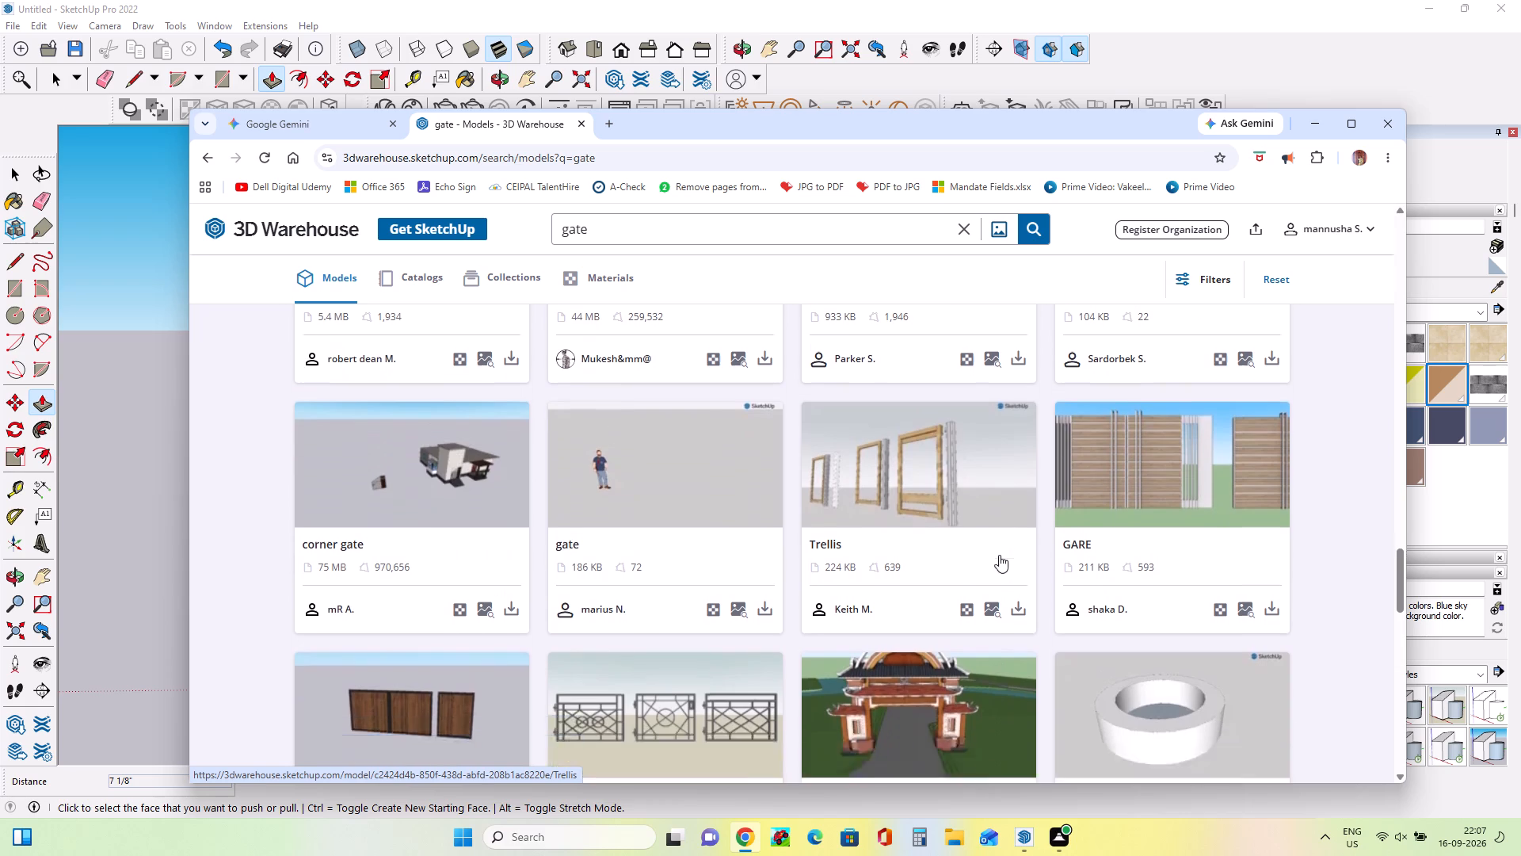
scroll(999, 555, "down", 8)
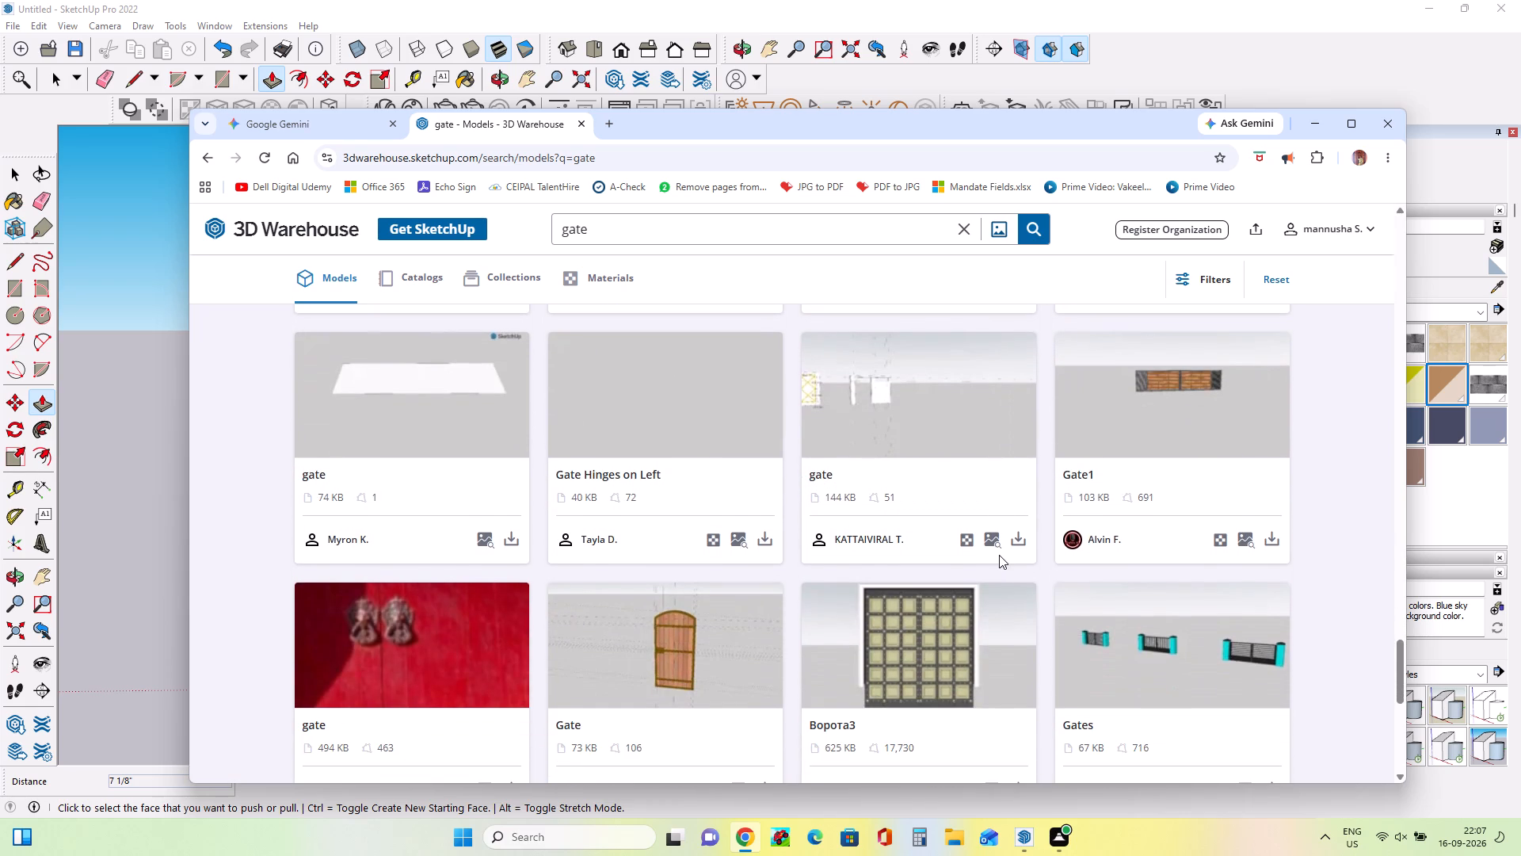
scroll(999, 555, "down", 4)
left_click(855, 575)
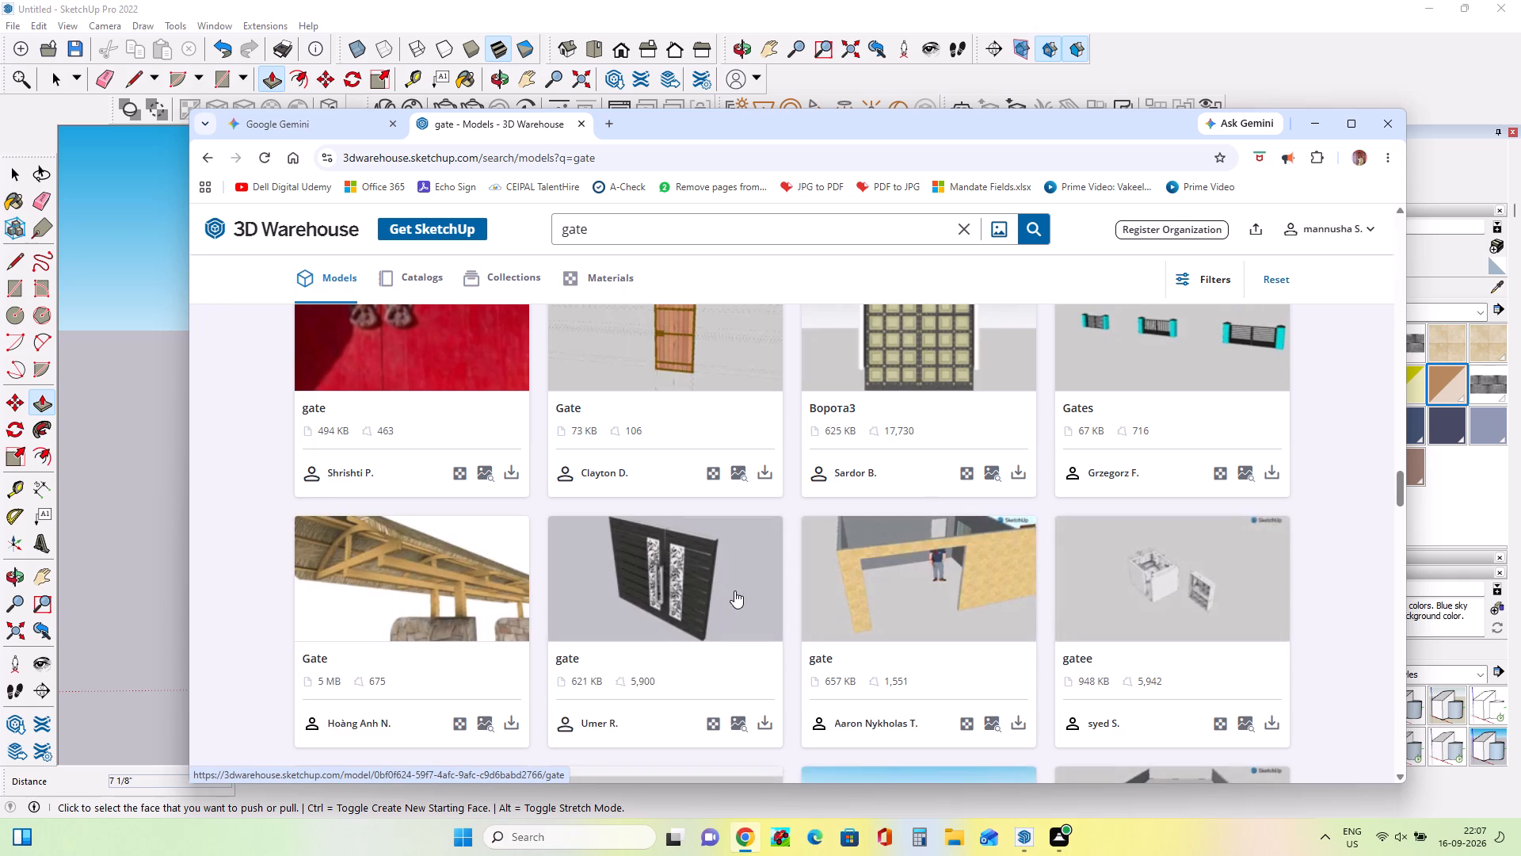
Find the 115 KB "modern gate" model with three slatted panels among the additional results and download it as a SketchUp file.
scroll(730, 595, "down", 4)
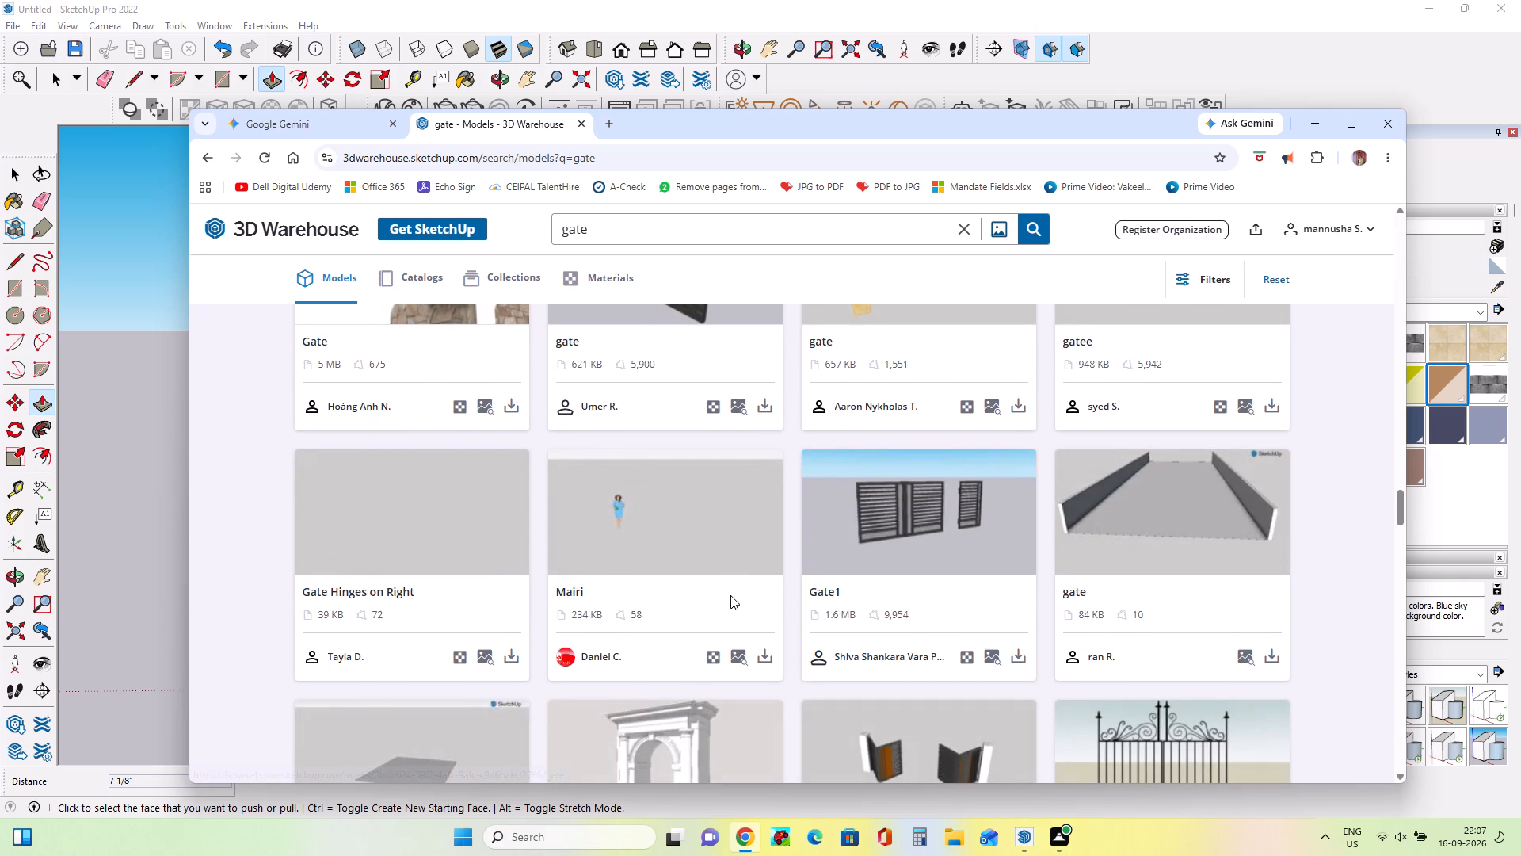
scroll(730, 595, "down", 2)
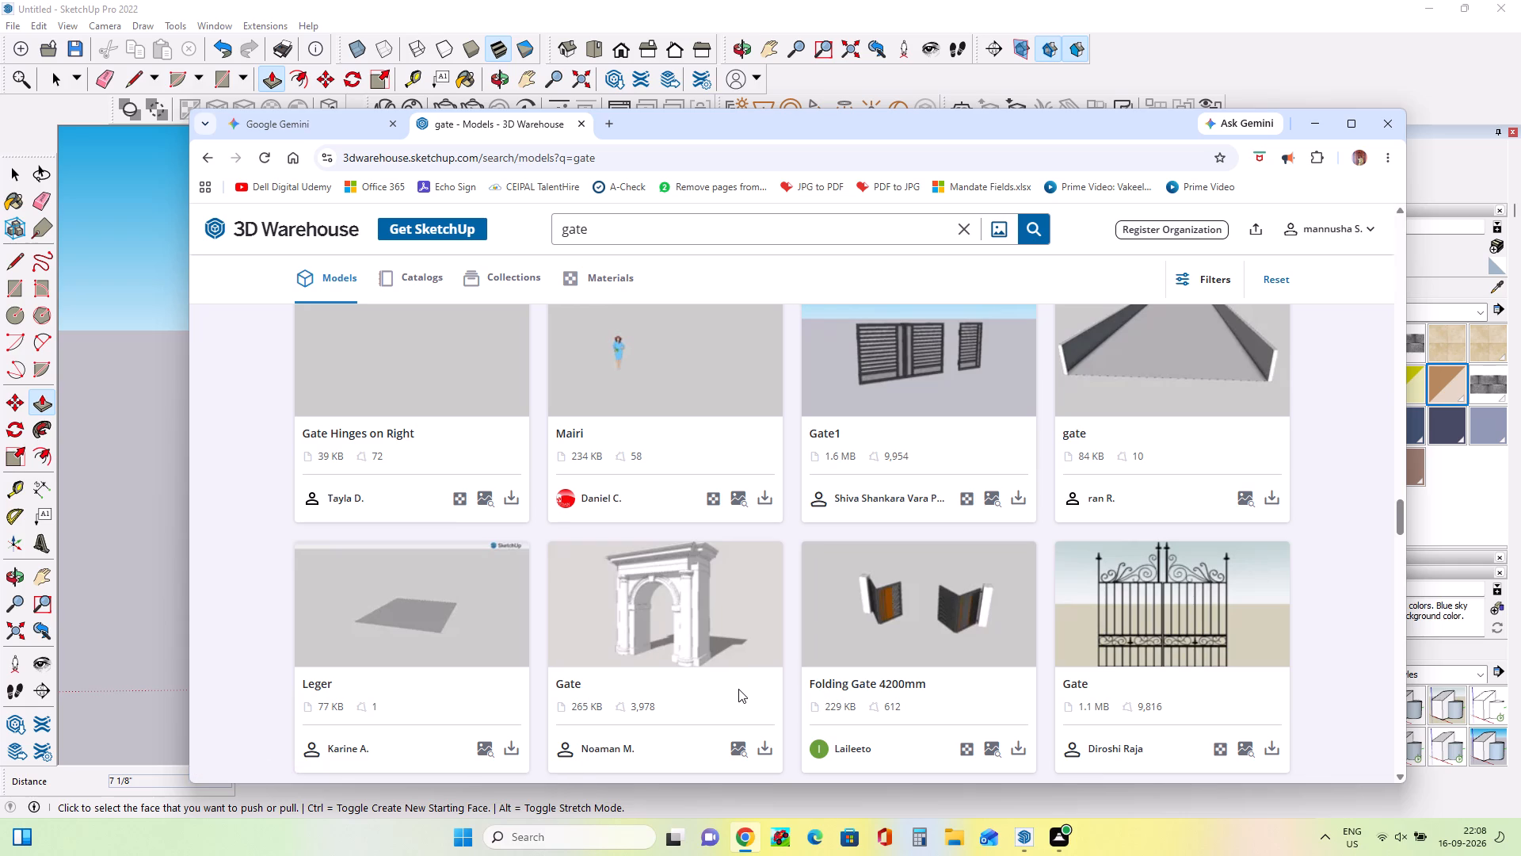
scroll(739, 688, "down", 3)
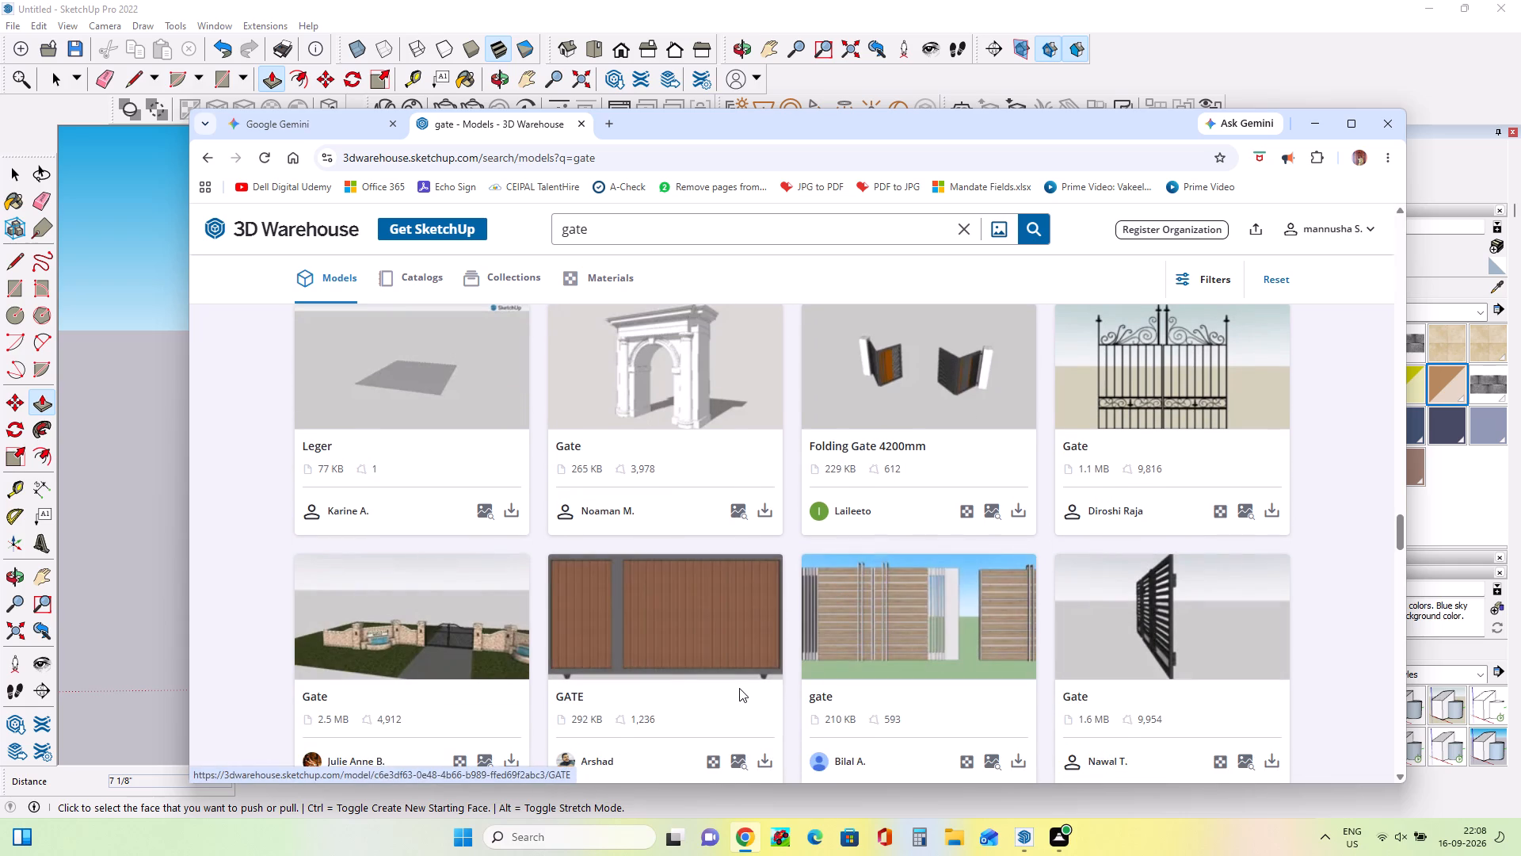
scroll(739, 688, "down", 4)
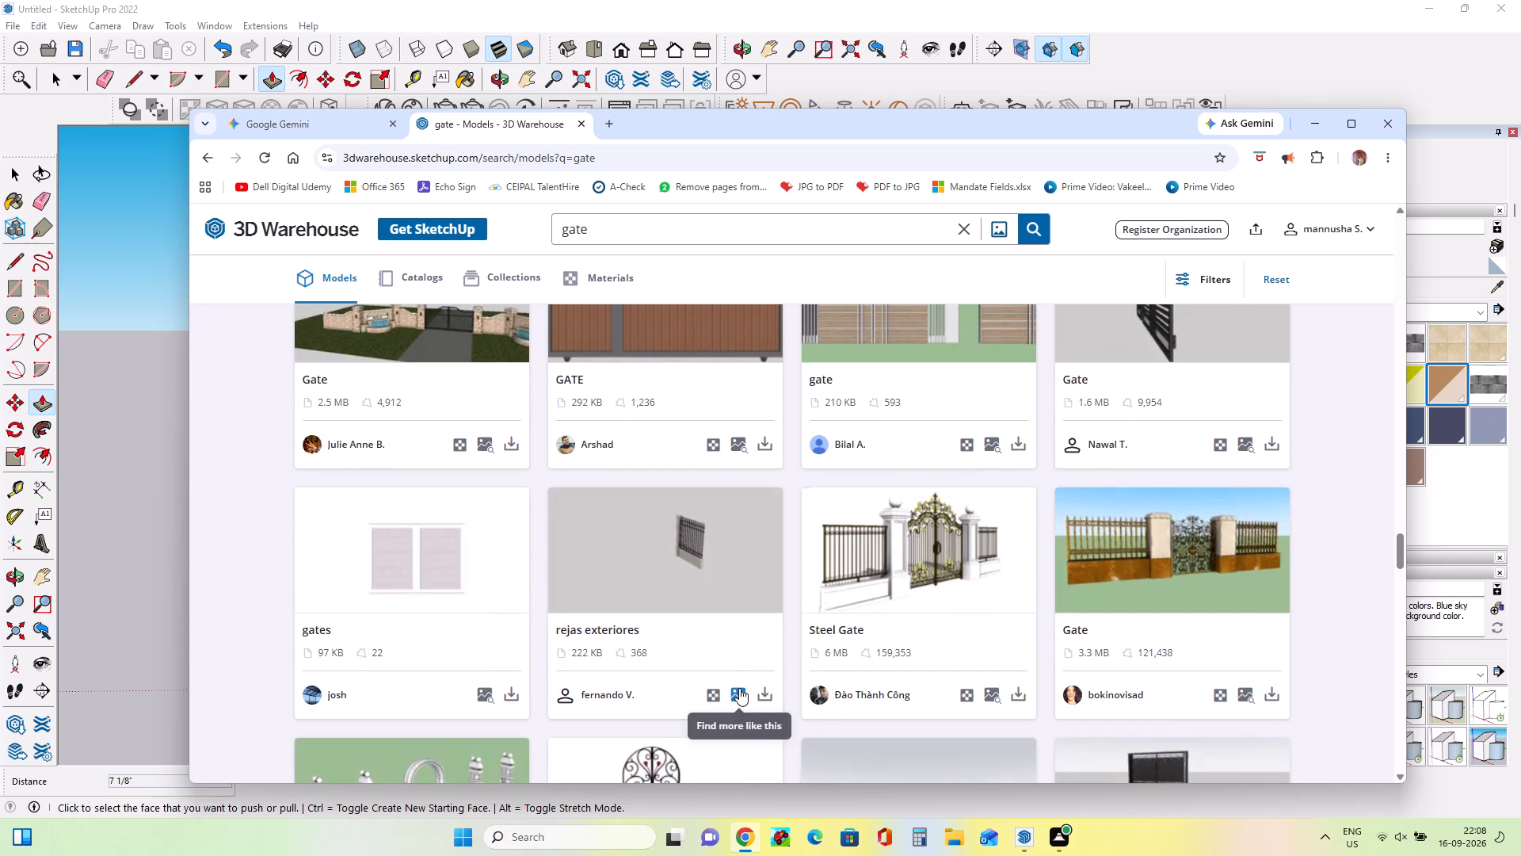
scroll(739, 688, "down", 4)
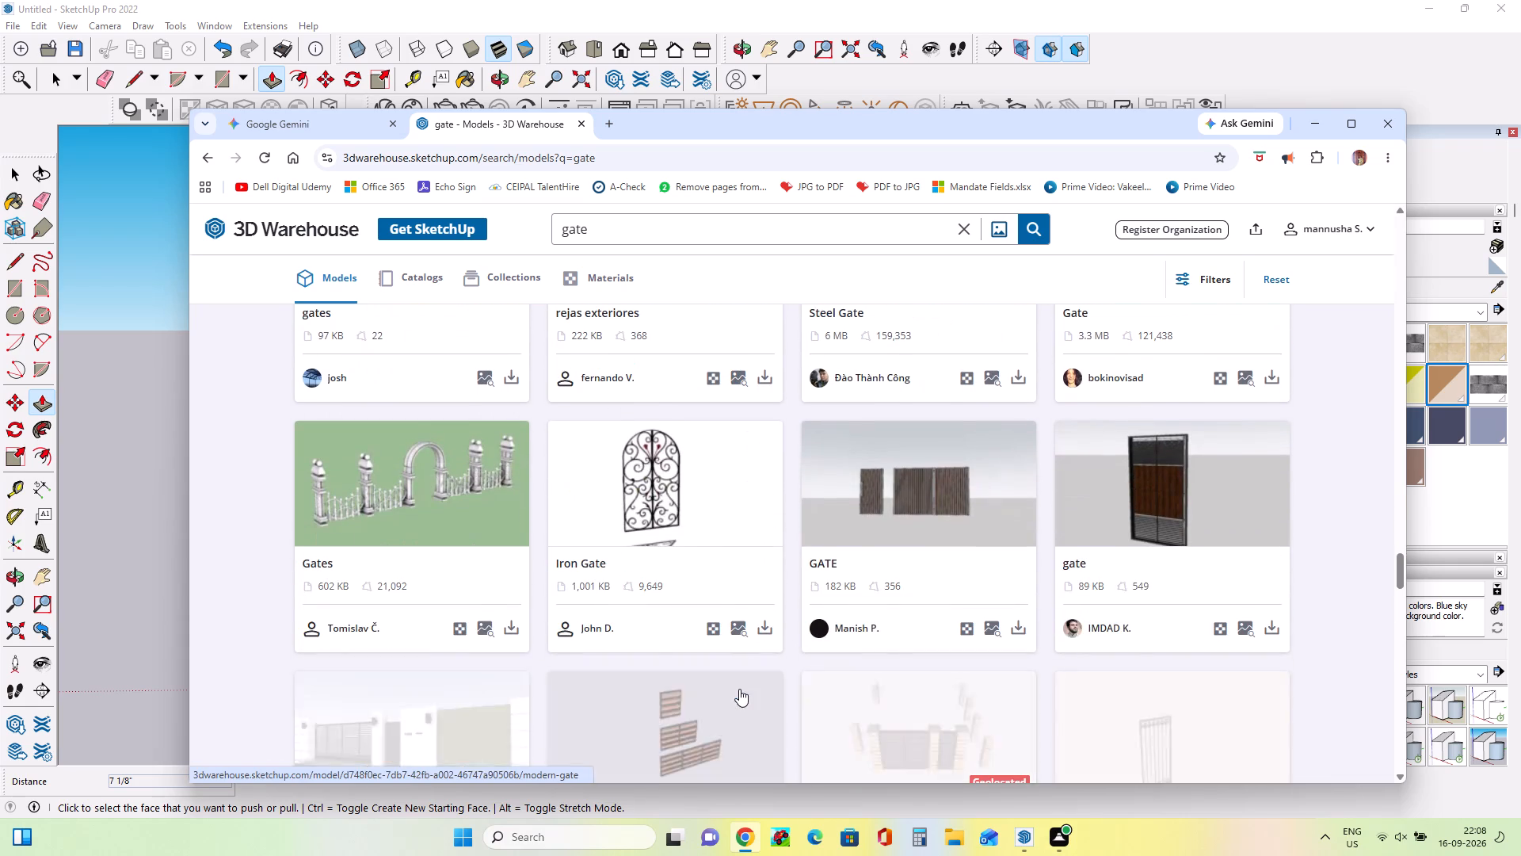
scroll(739, 689, "down", 2)
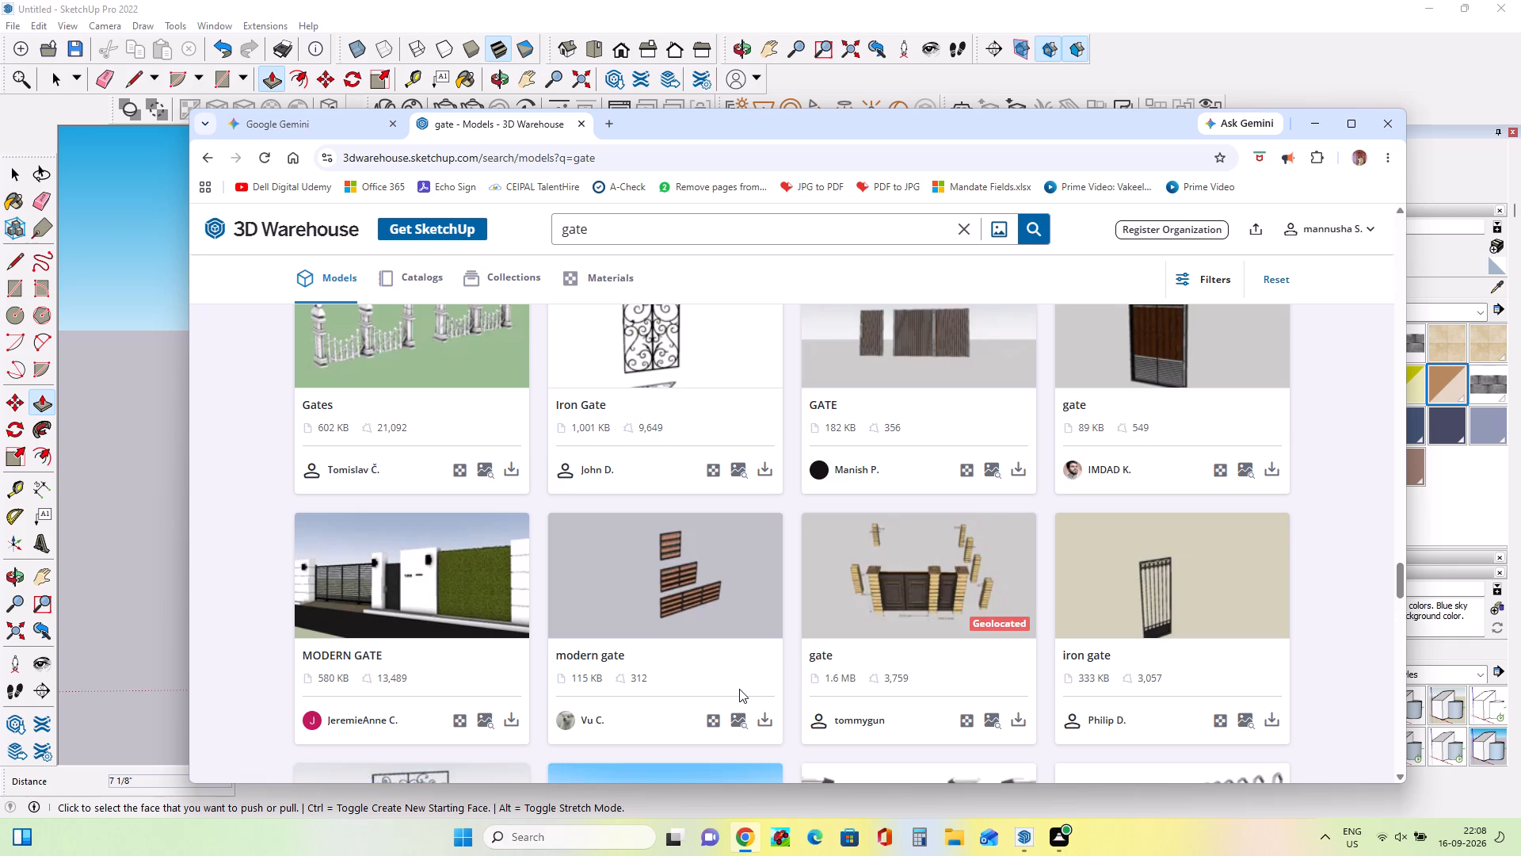
scroll(739, 691, "down", 1)
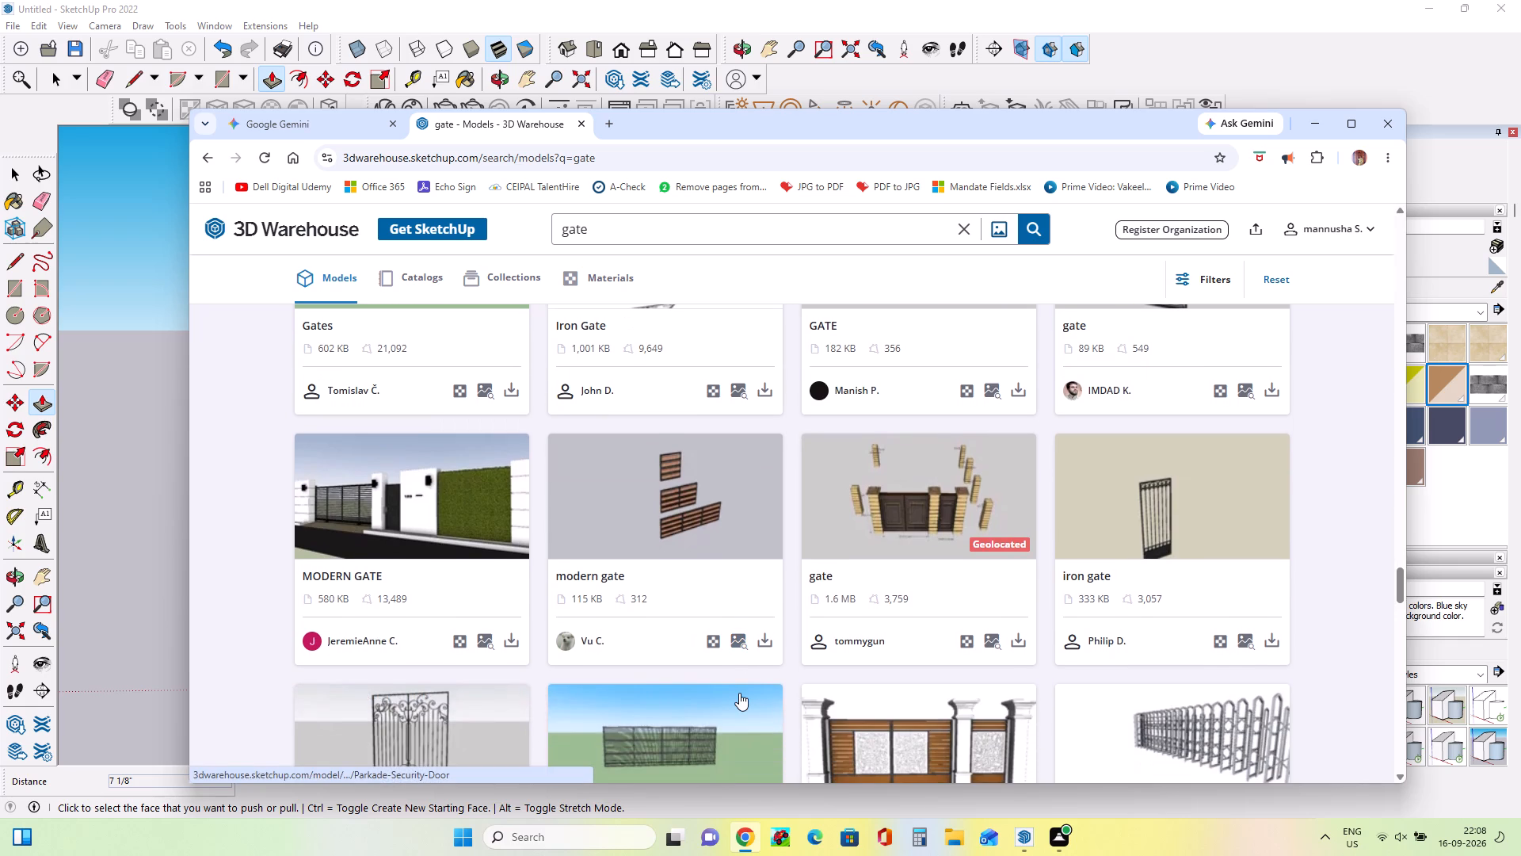
scroll(739, 693, "down", 1)
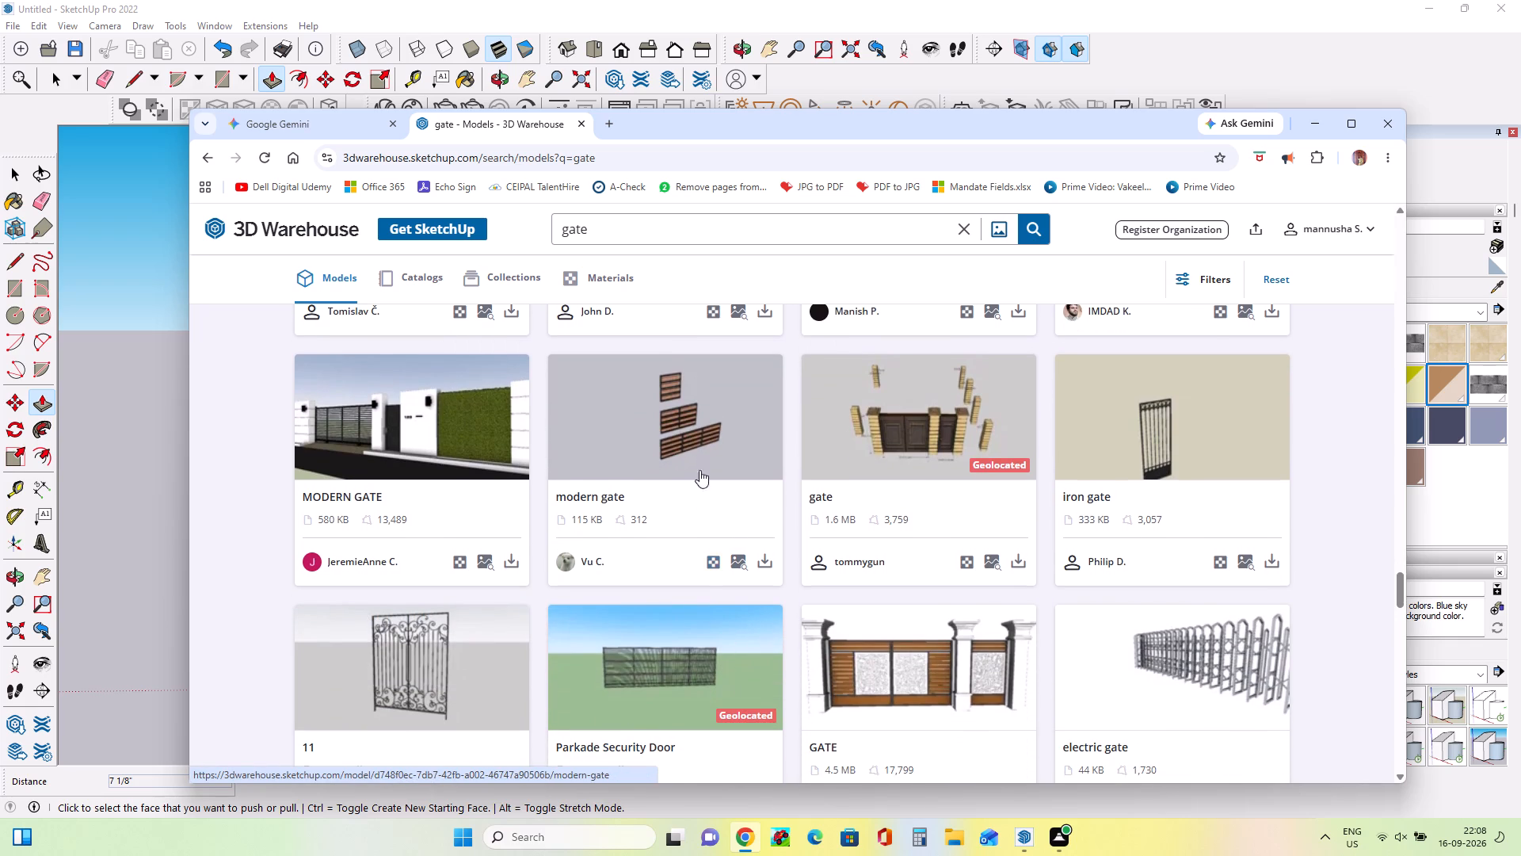
left_click(697, 430)
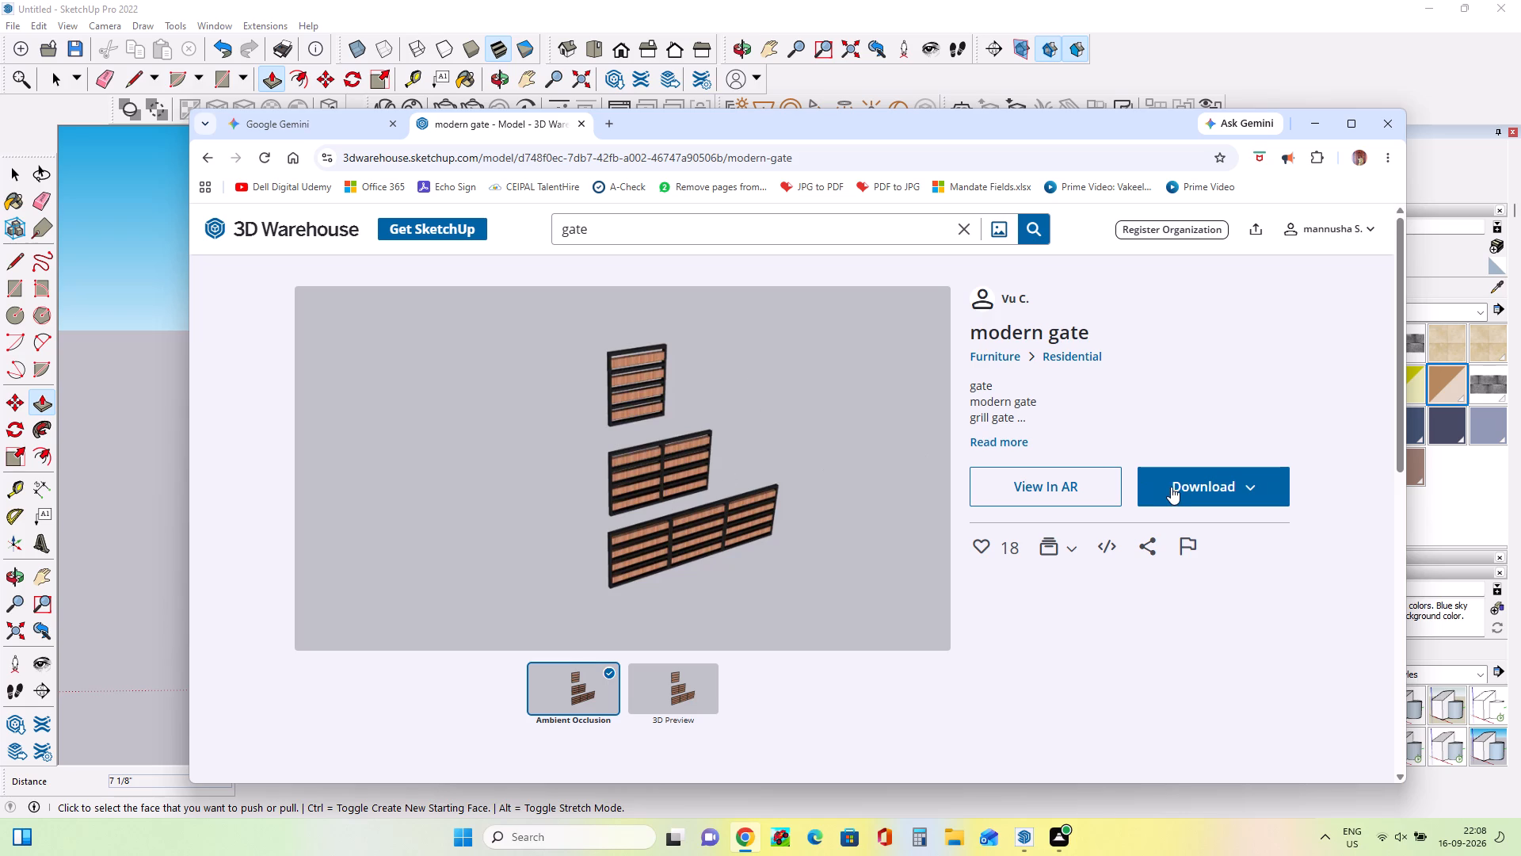
left_click(1201, 483)
left_click(1231, 526)
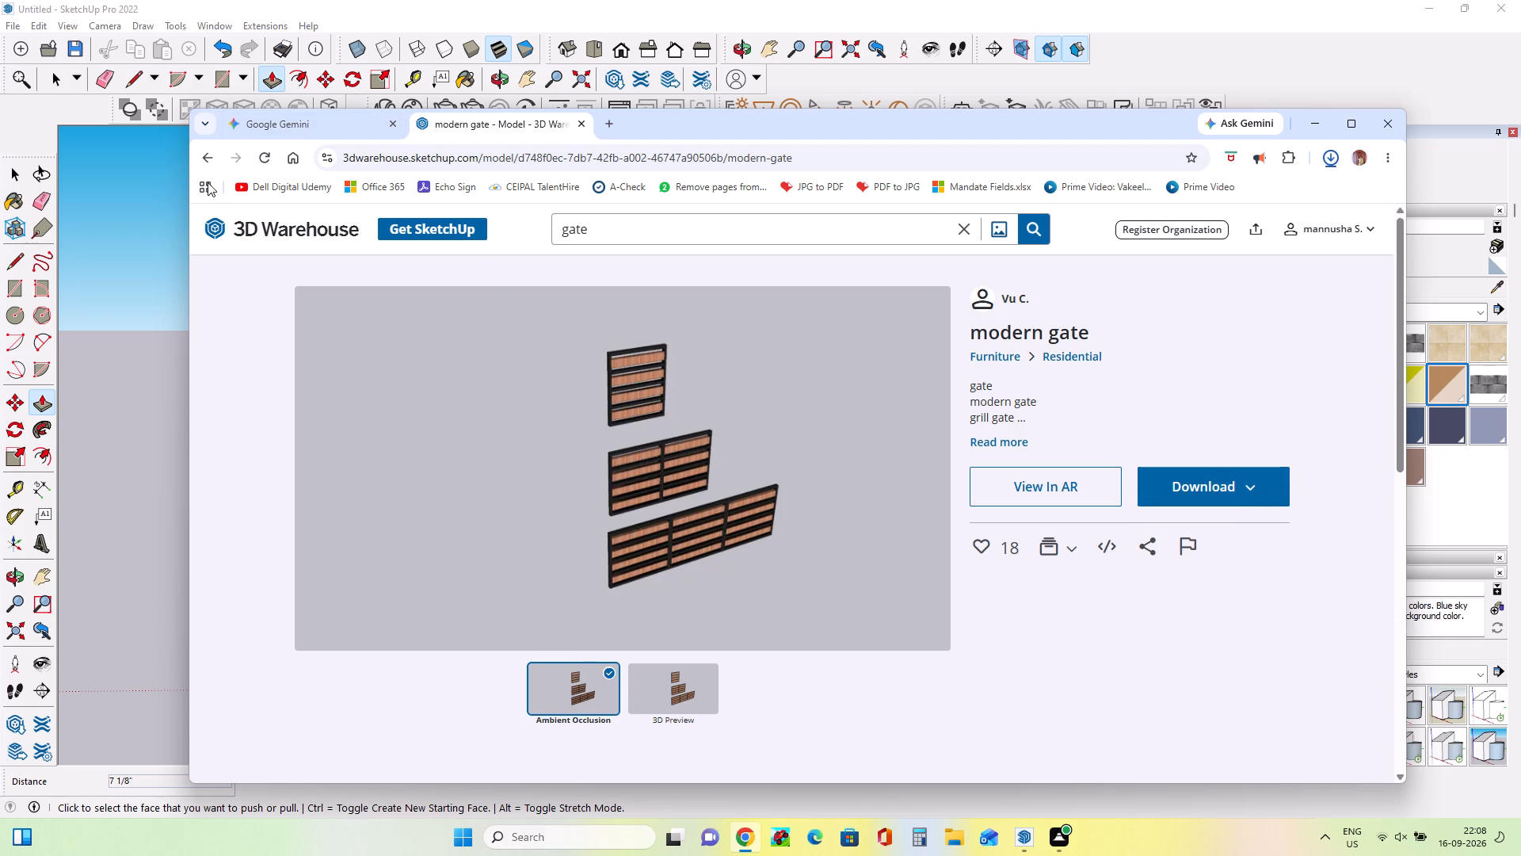
Return to the gate results and open the 578 KB Steel Gates Timber Fill model's page.
left_click(208, 161)
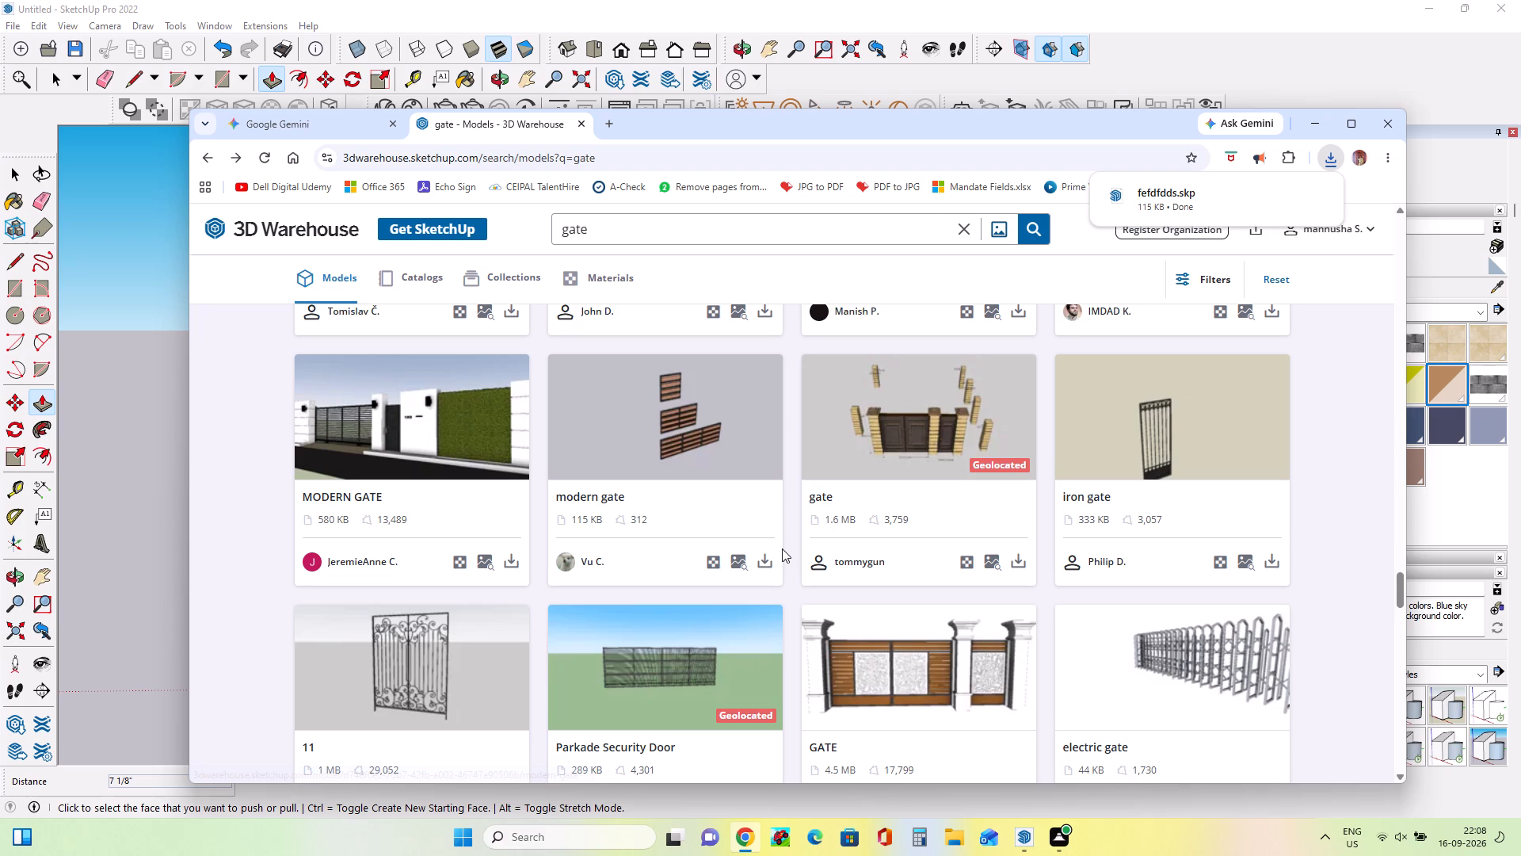
scroll(782, 548, "down", 9)
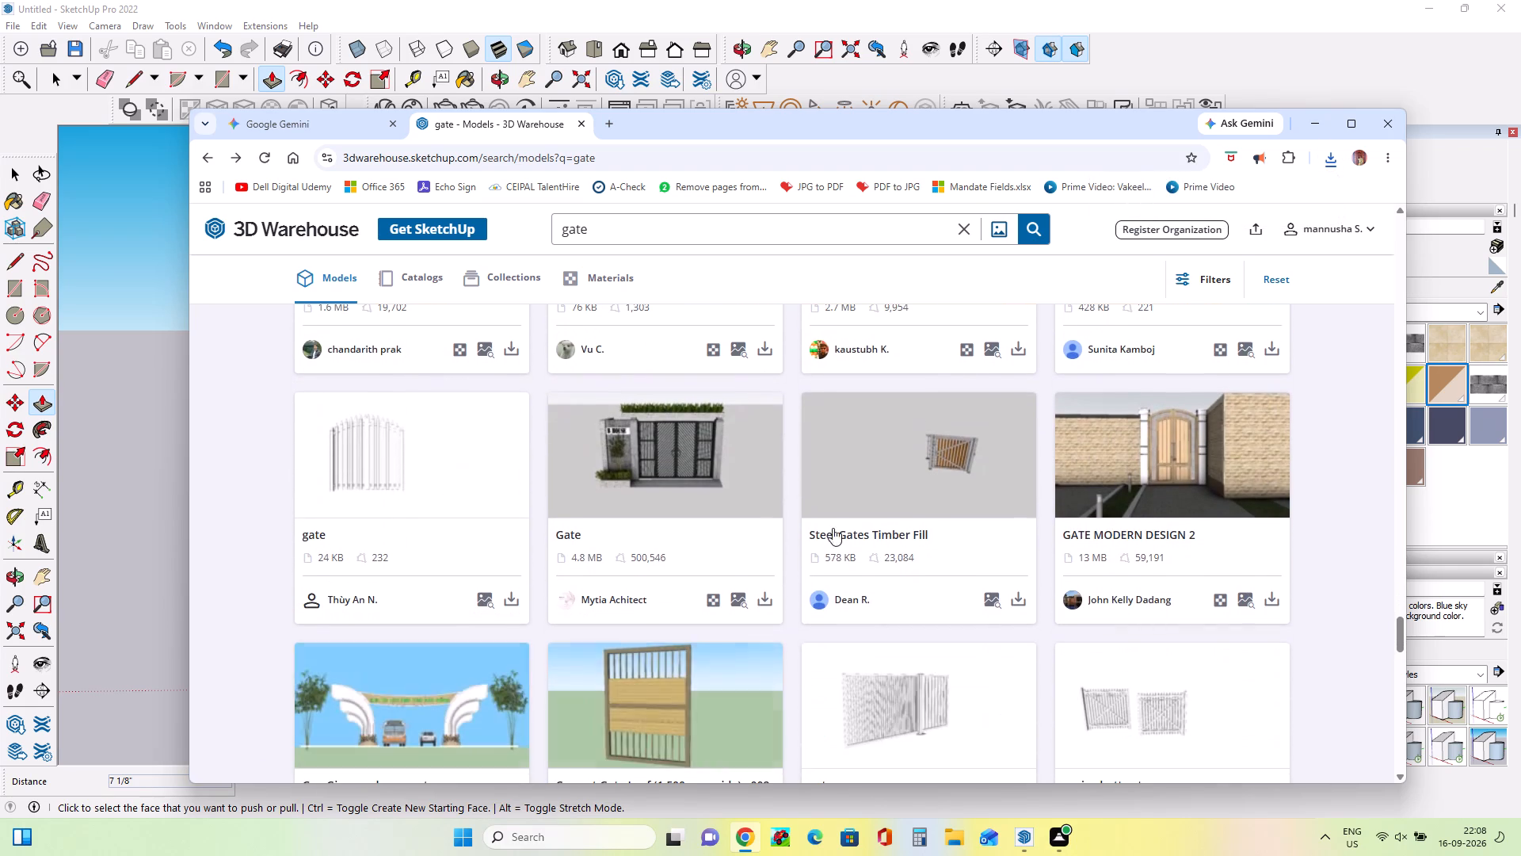
left_click(920, 453)
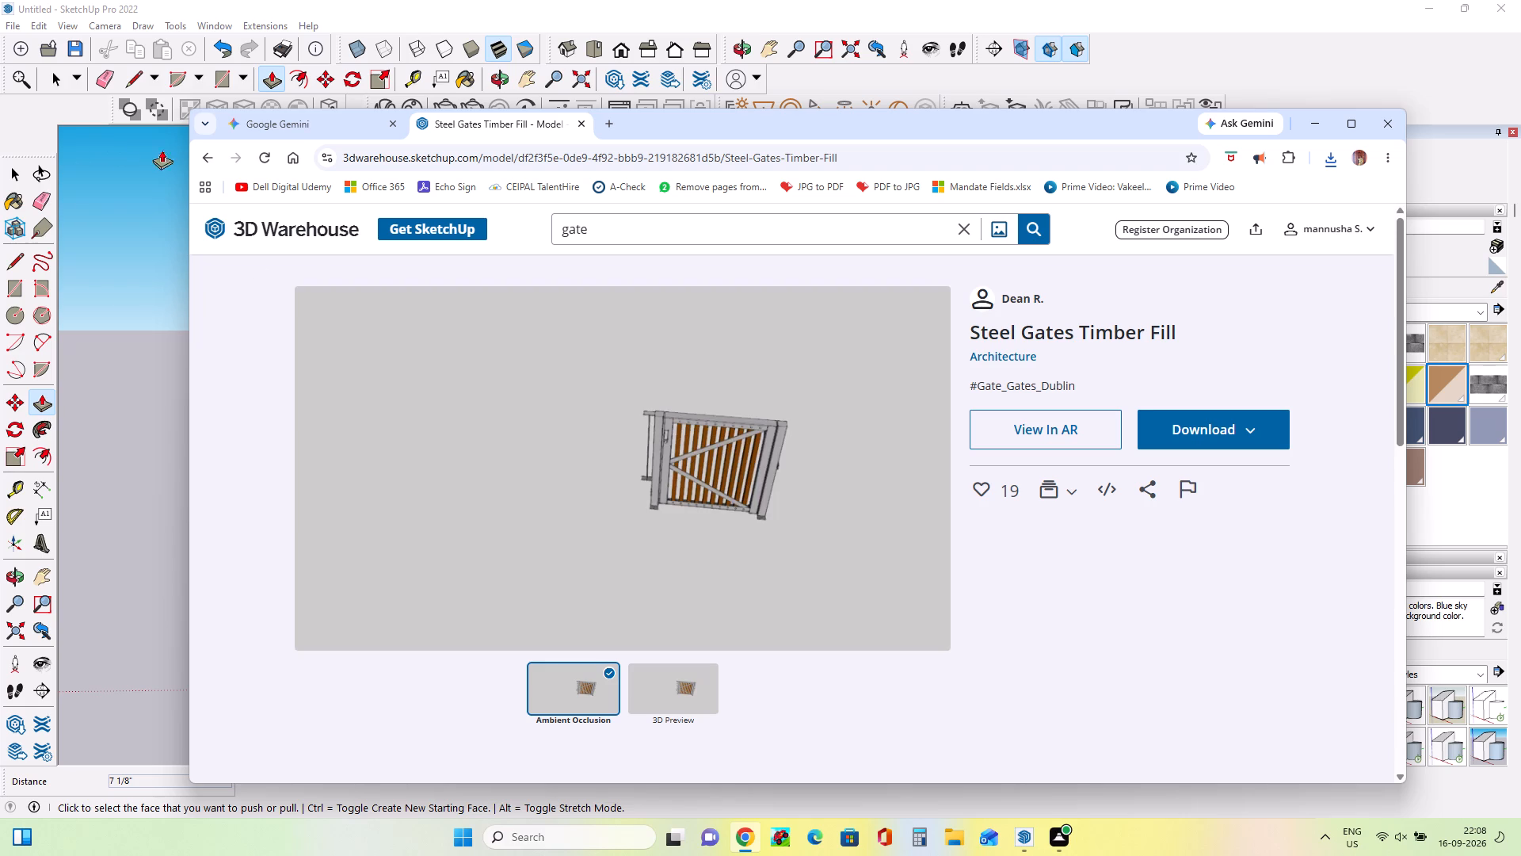
Return to the gate results and open the page of the 681 KB "modern gate" model.
left_click(200, 158)
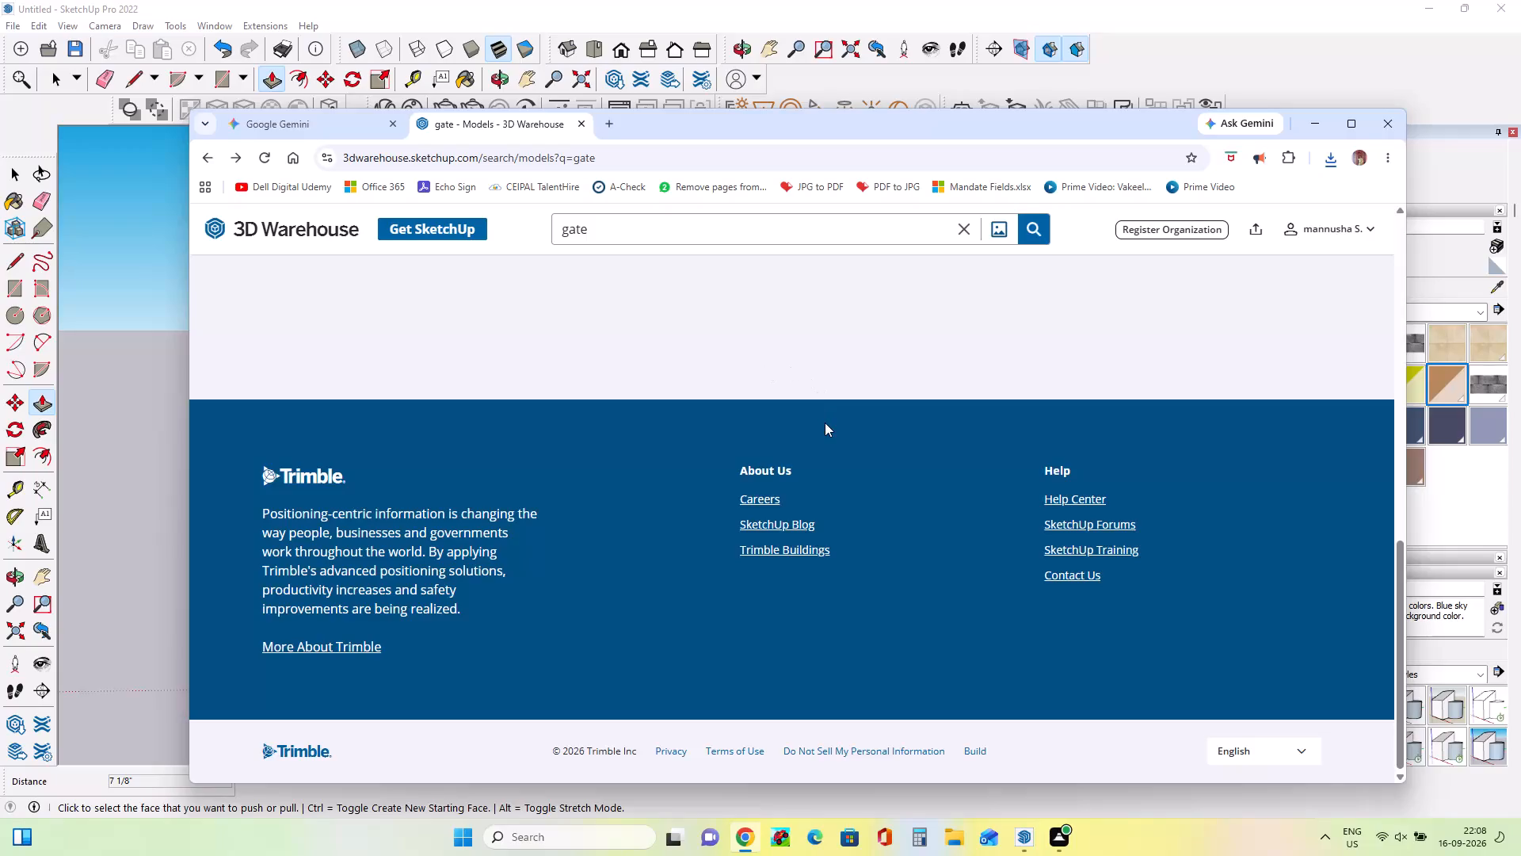
scroll(847, 467, "down", 3)
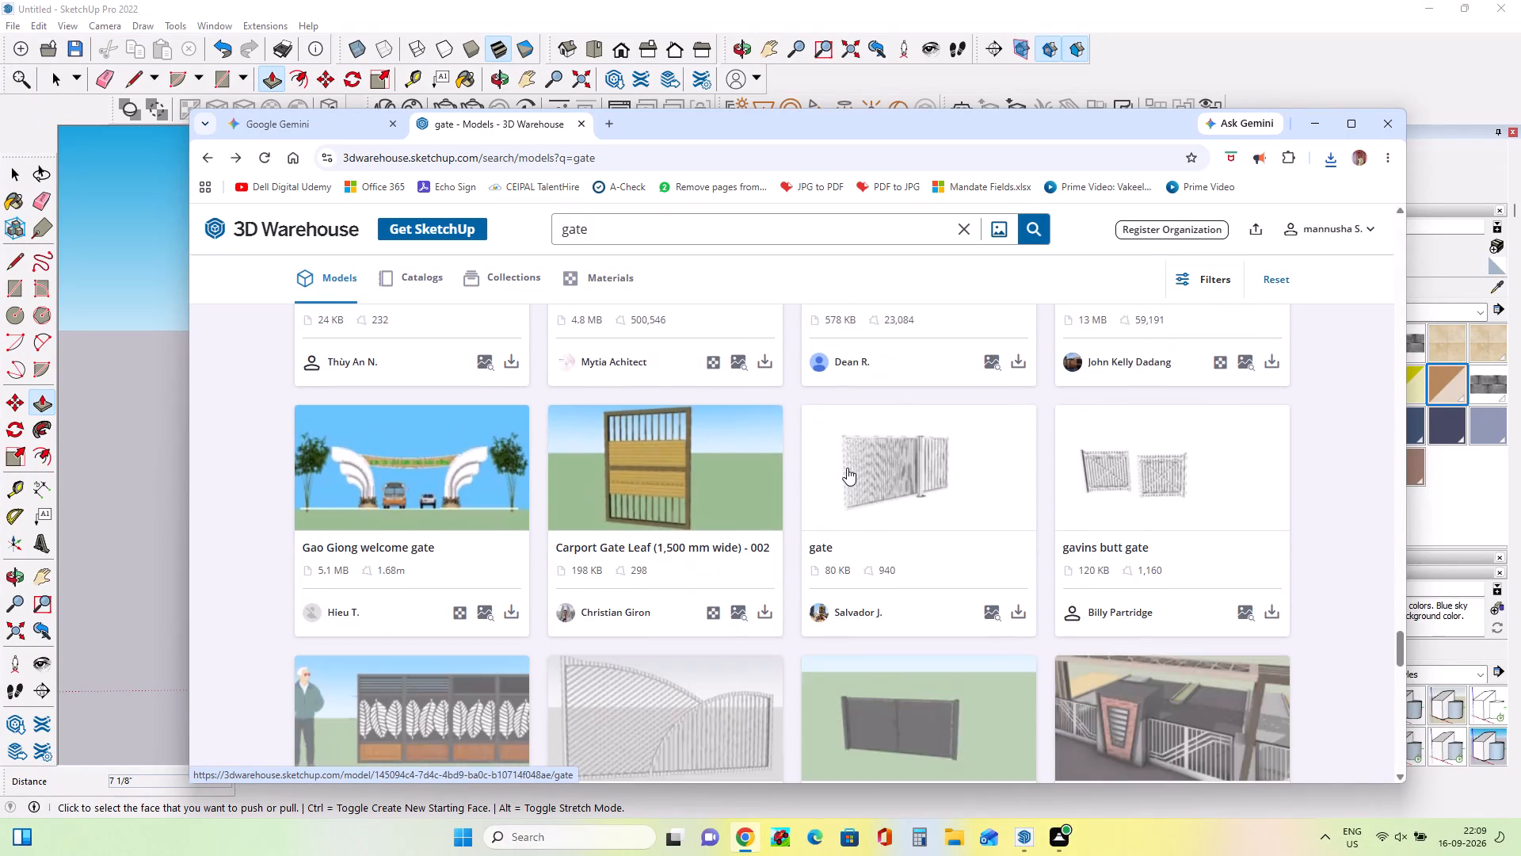
scroll(847, 468, "down", 5)
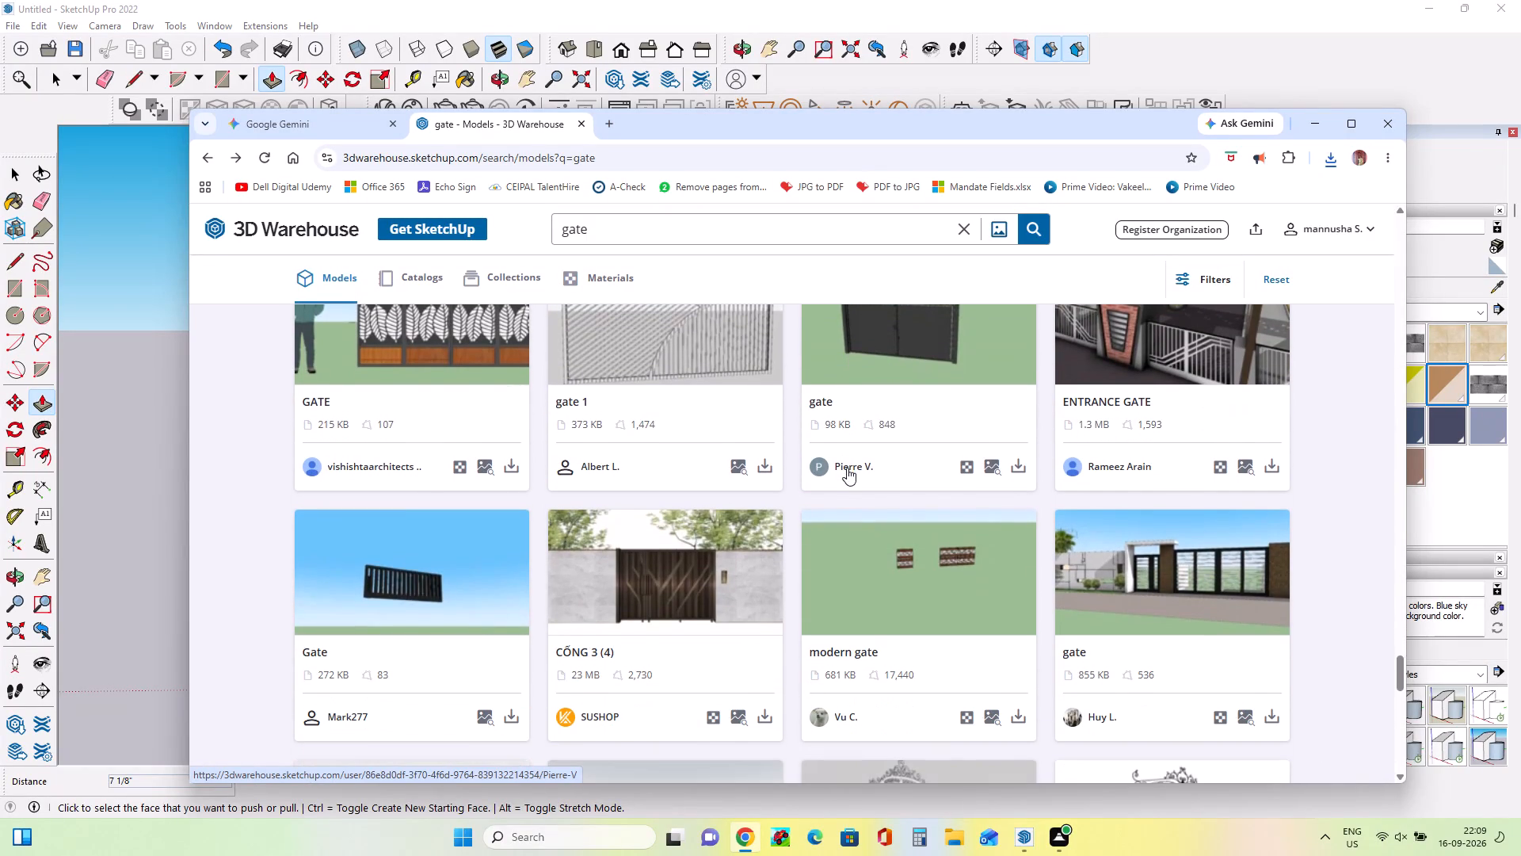
scroll(849, 470, "down", 2)
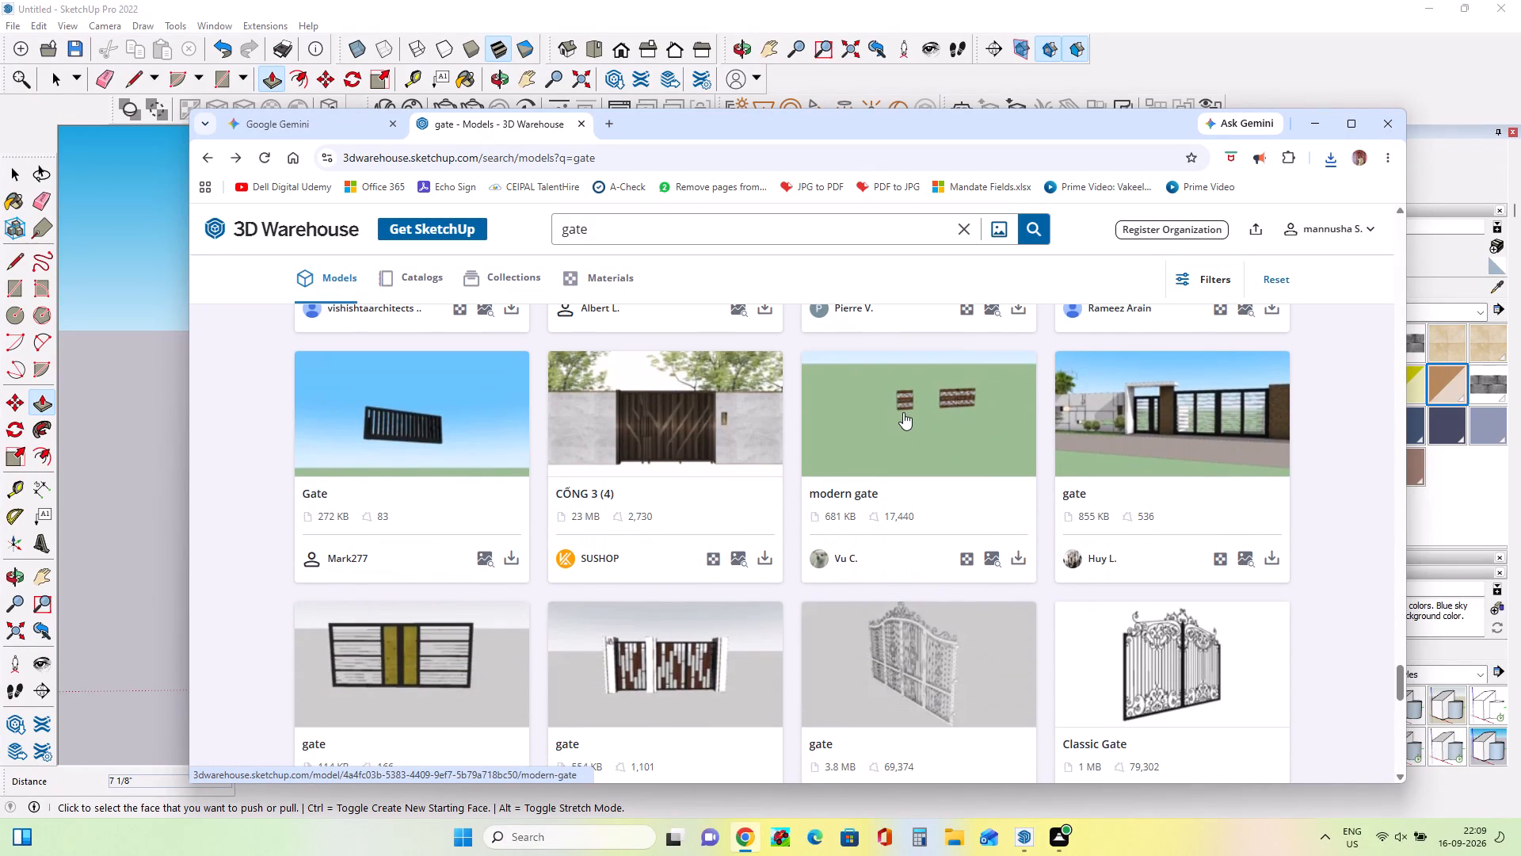
left_click(903, 412)
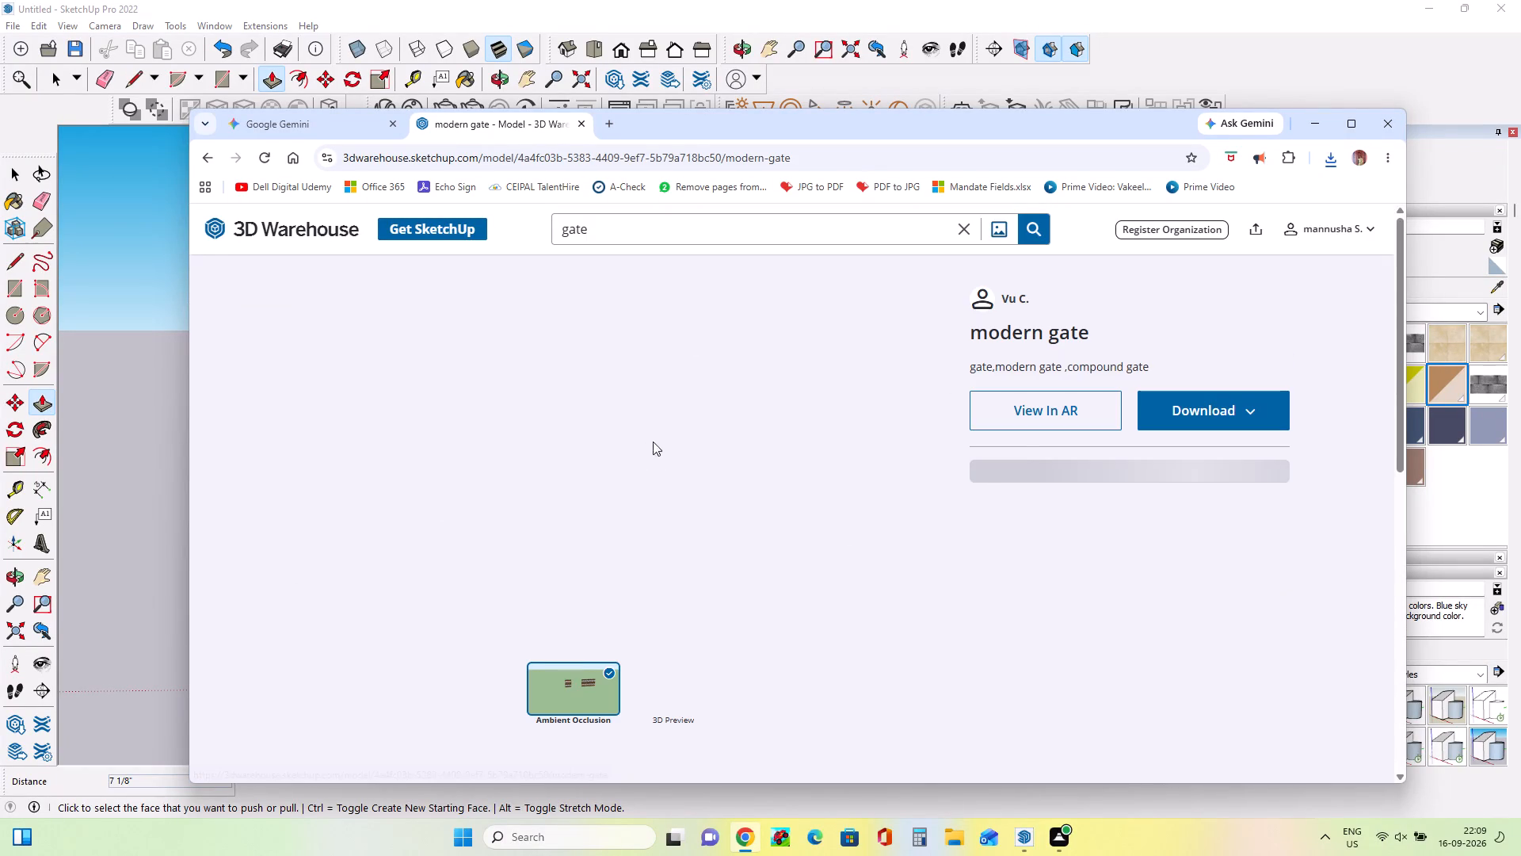
Go back to the gate results, look through the remaining models and load more results at the end.
left_click(211, 159)
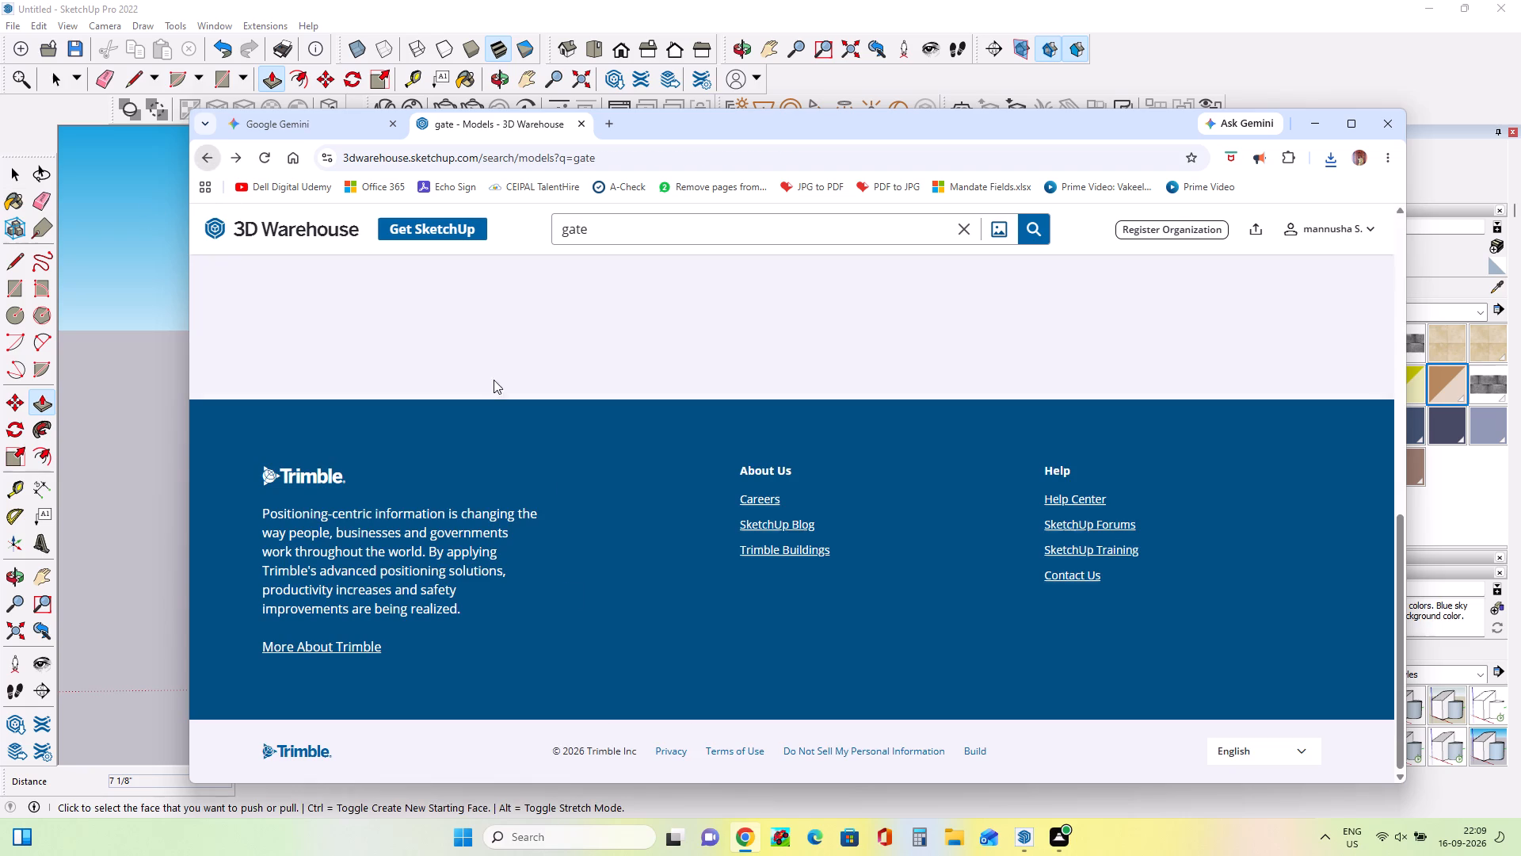
scroll(685, 472, "down", 3)
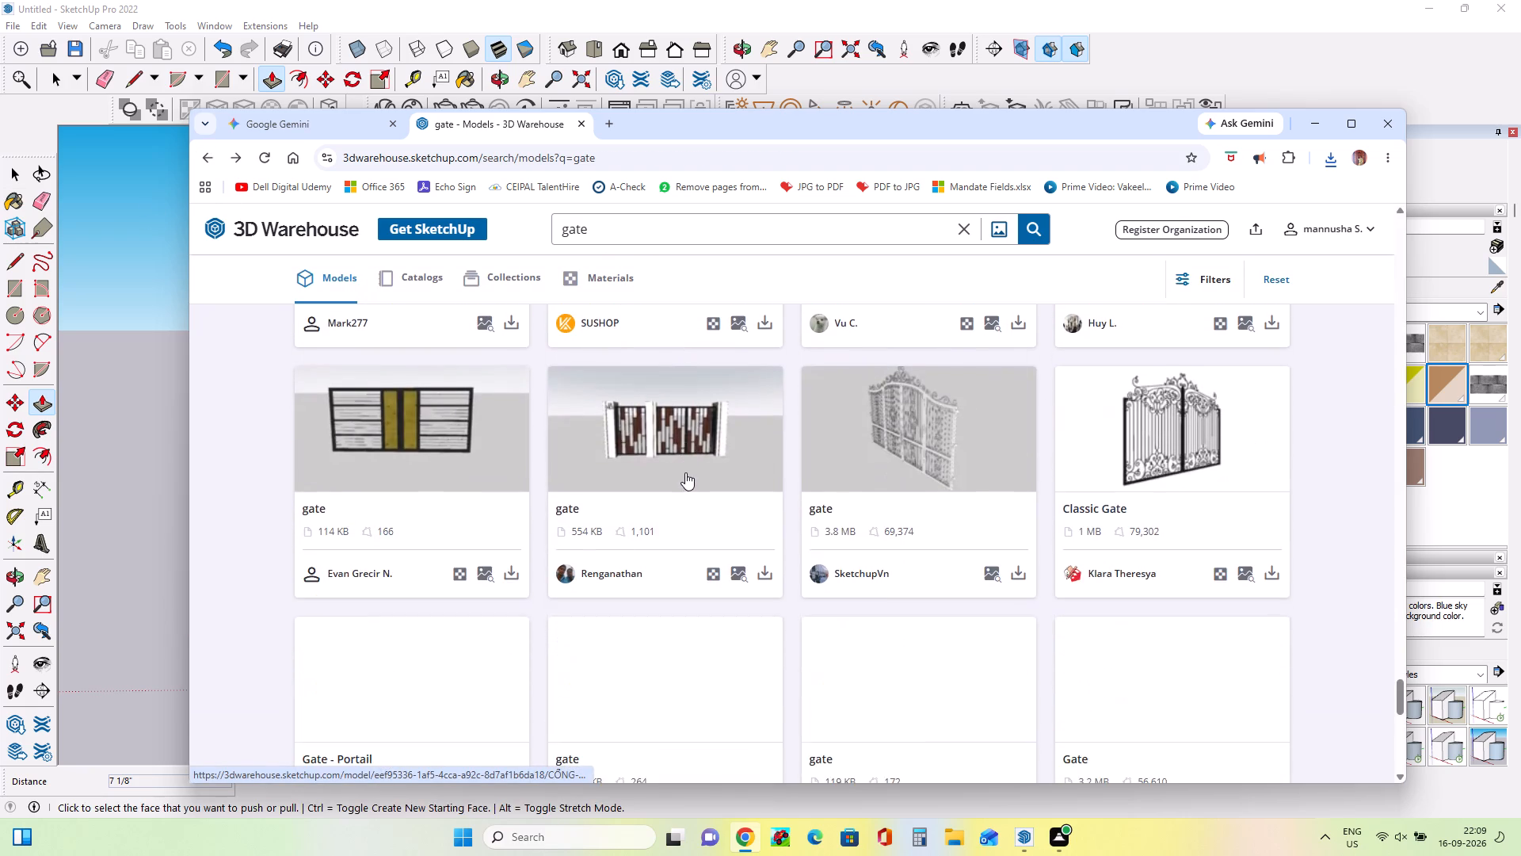
scroll(685, 472, "down", 3)
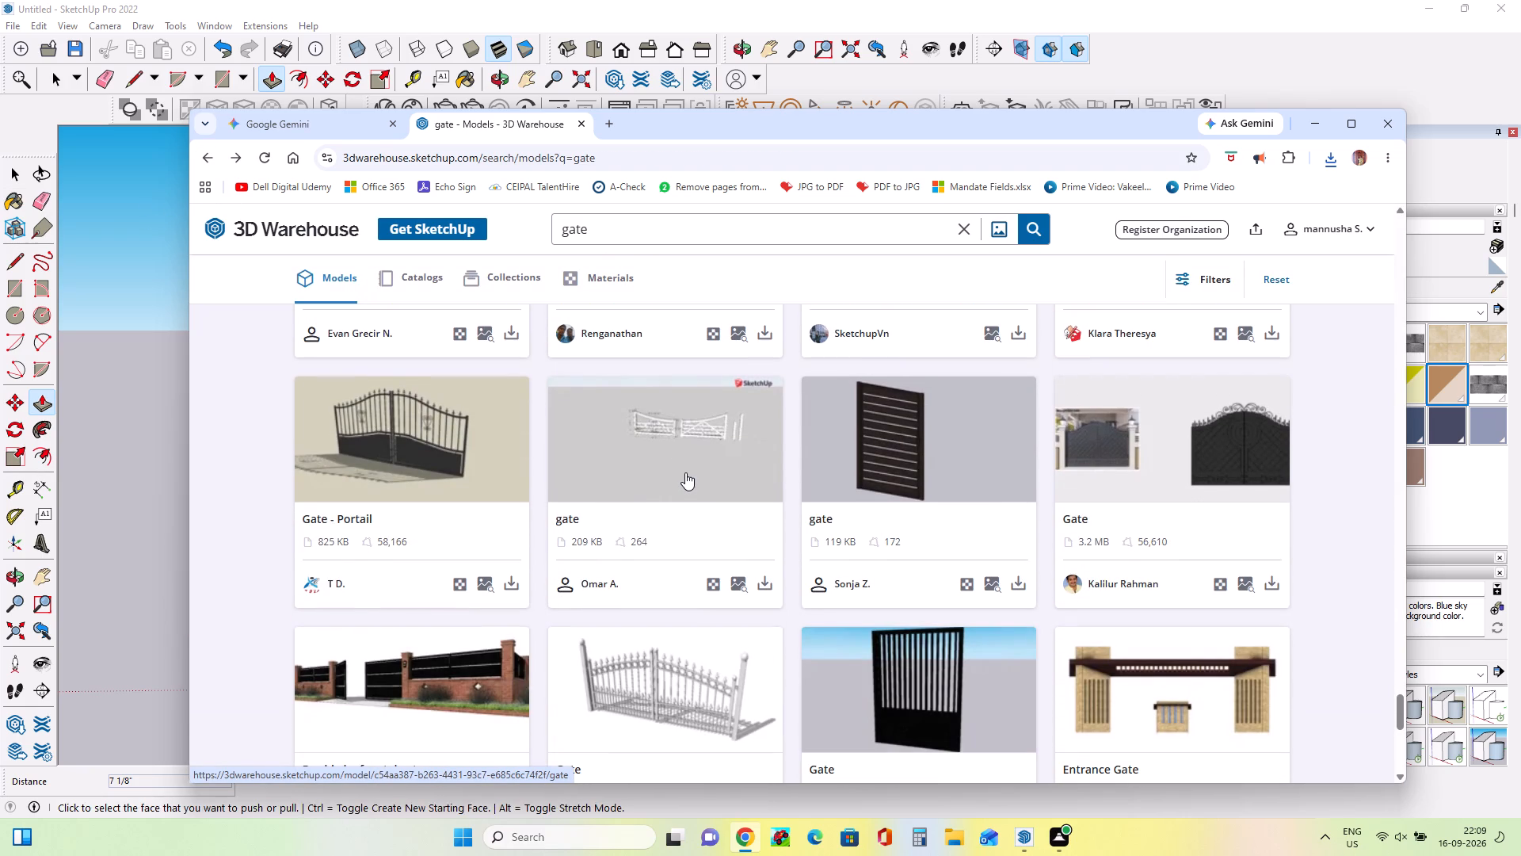
scroll(685, 472, "down", 3)
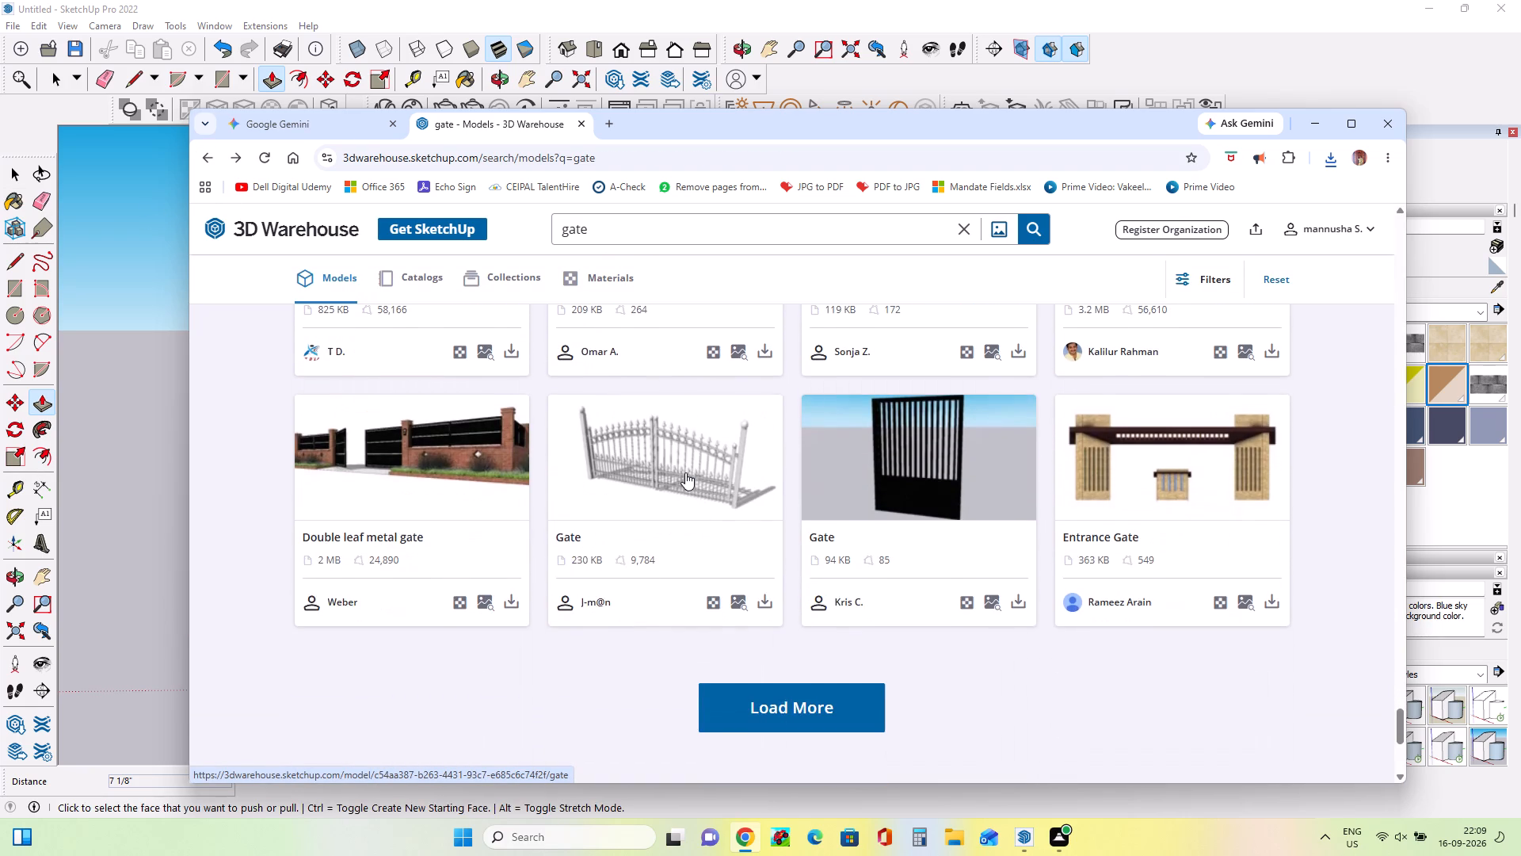
scroll(685, 472, "down", 1)
left_click(765, 628)
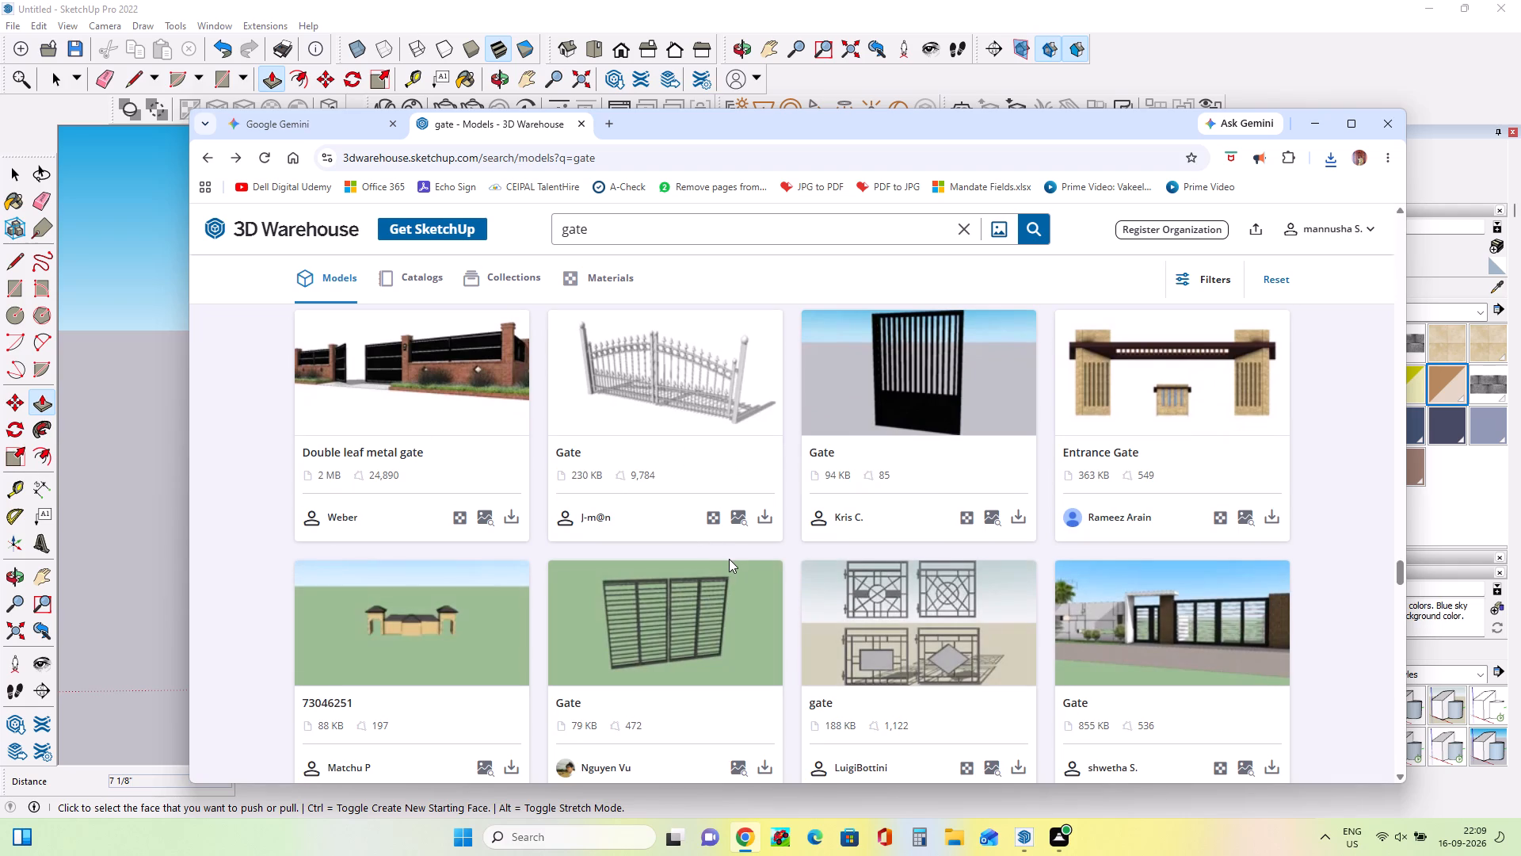
Examine the newly loaded gate models for a suitable design and load another batch of results at the end of the list.
scroll(729, 559, "down", 6)
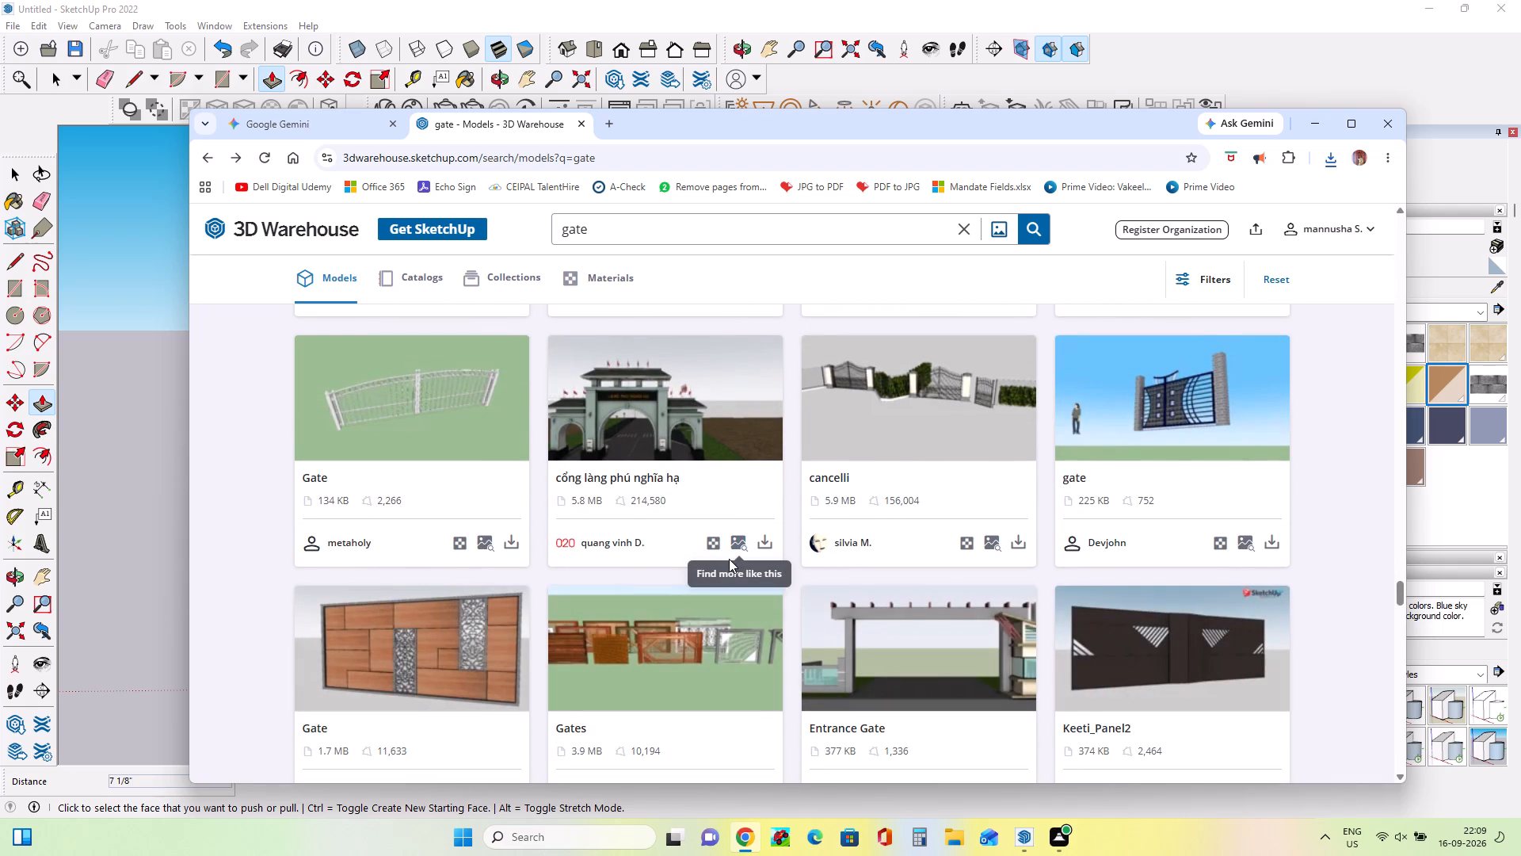
scroll(729, 559, "down", 3)
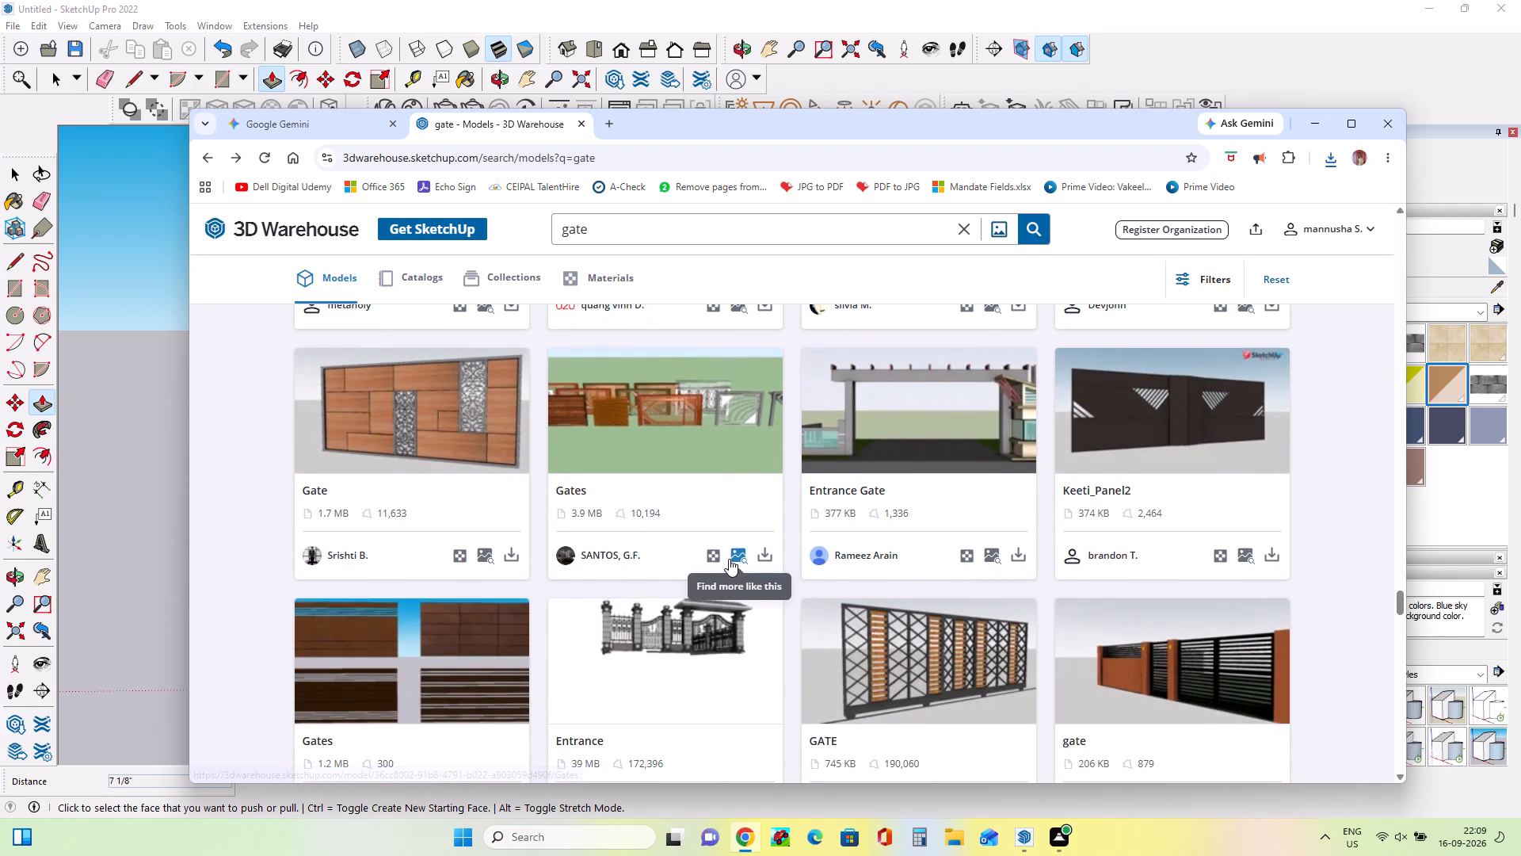
scroll(729, 559, "down", 6)
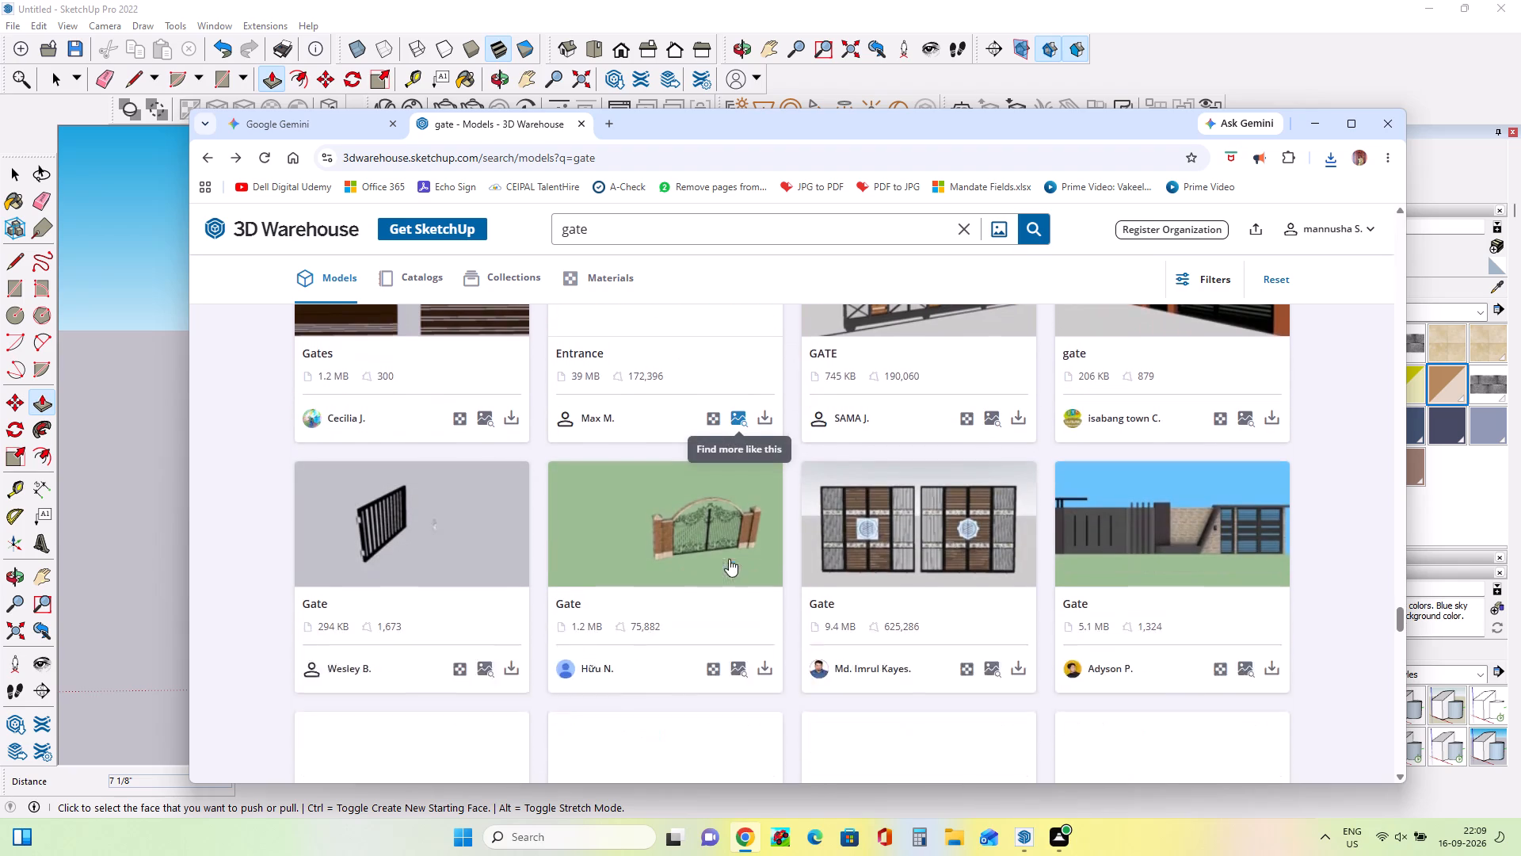
scroll(729, 559, "down", 1)
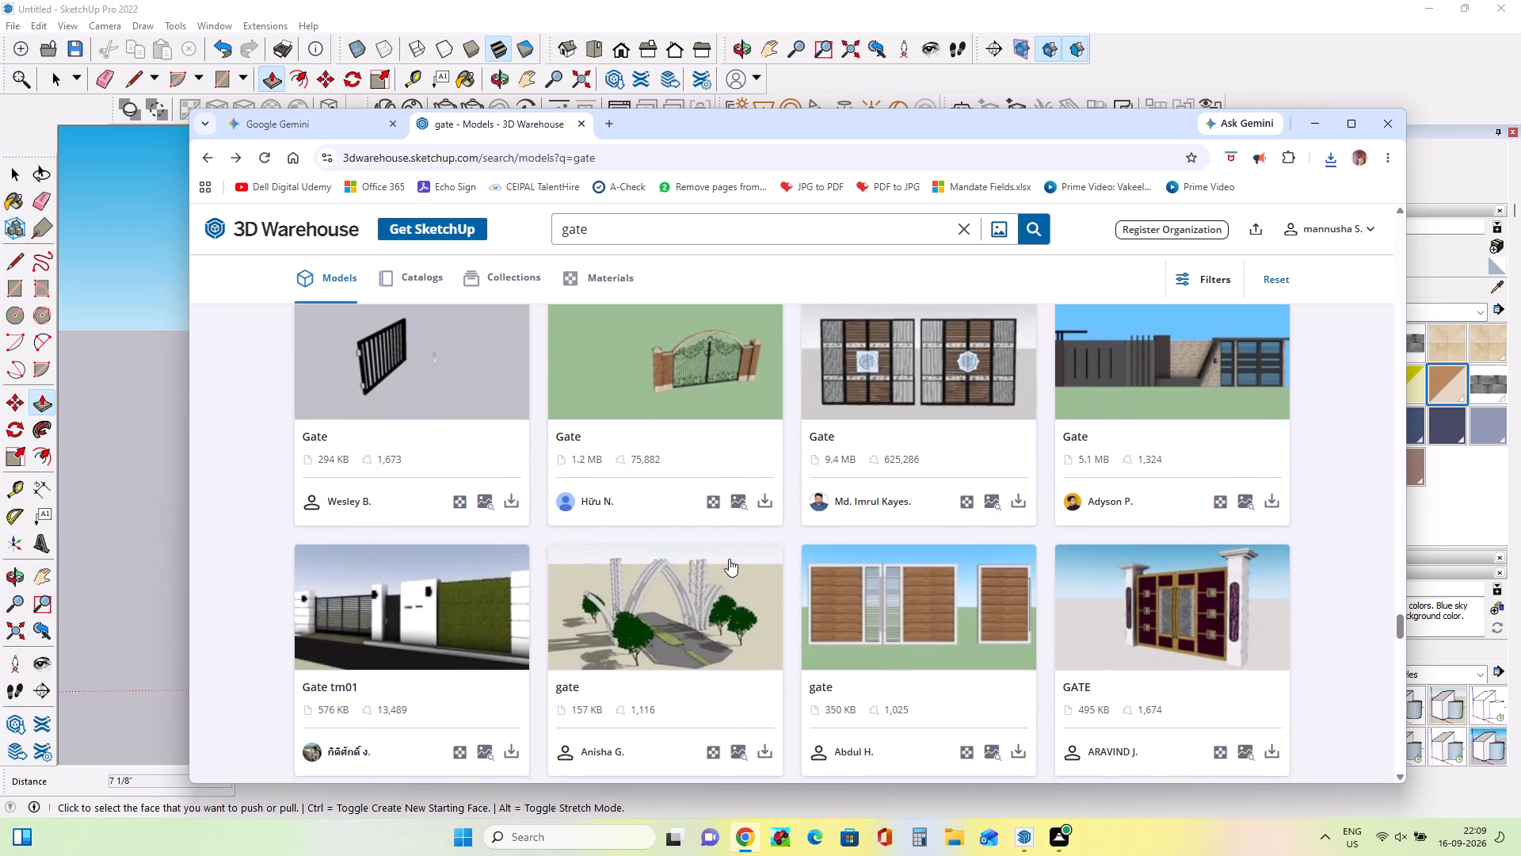
scroll(729, 559, "down", 2)
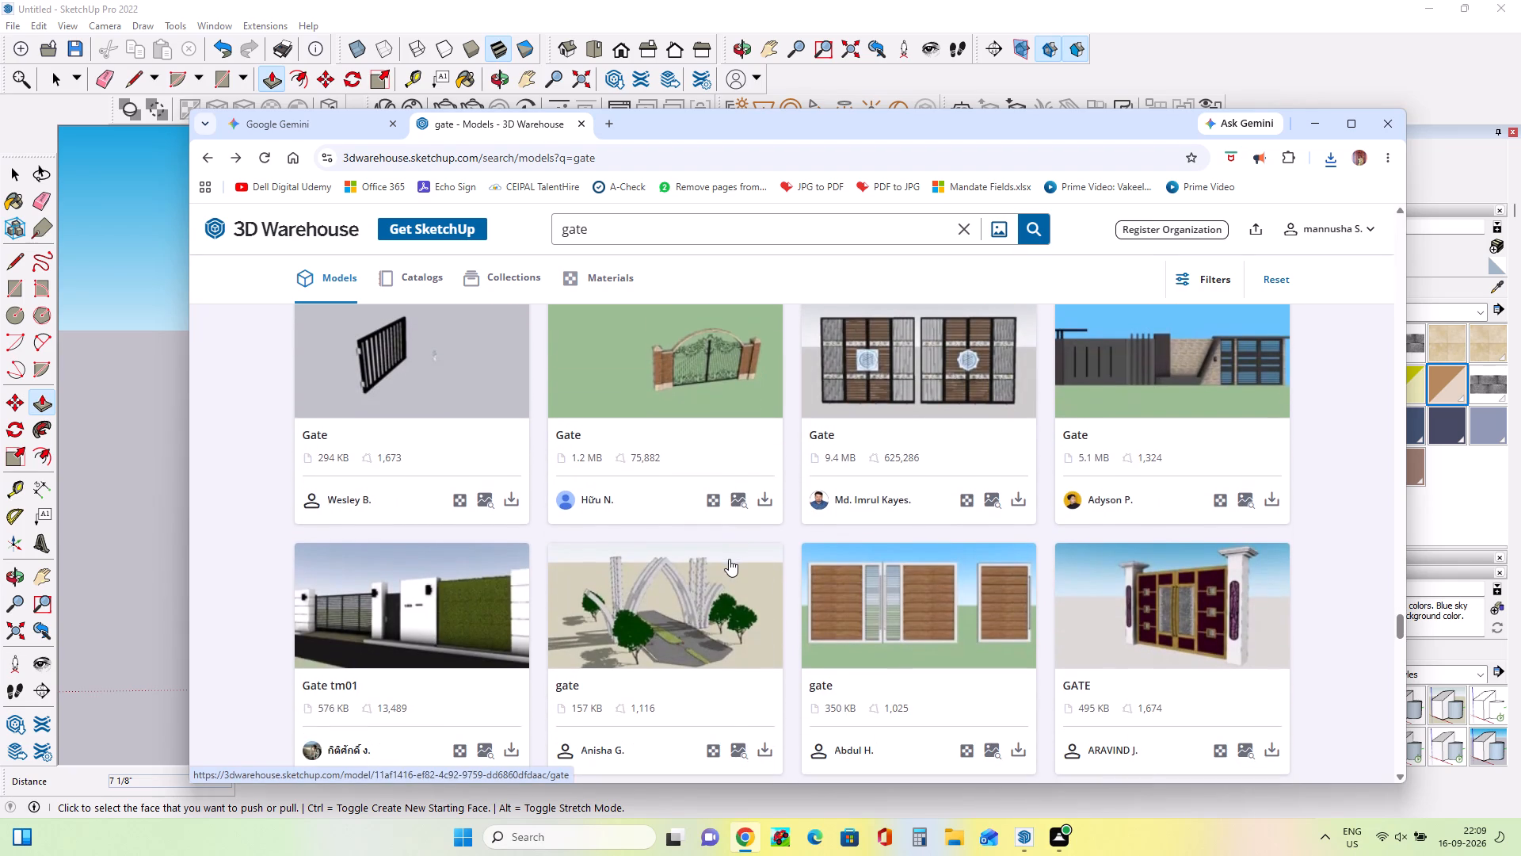
scroll(729, 559, "down", 3)
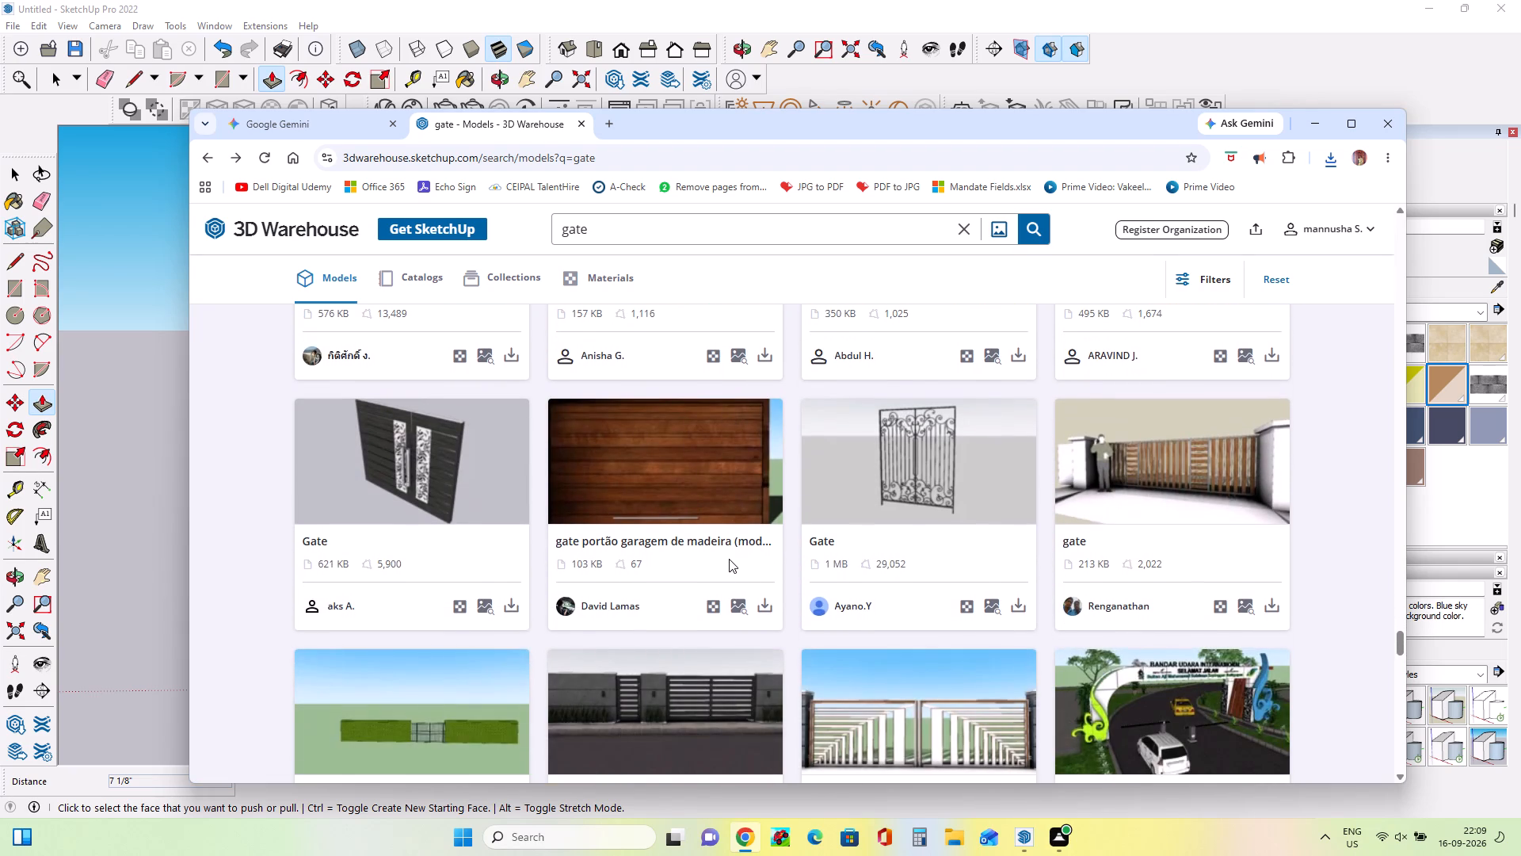
scroll(729, 559, "down", 8)
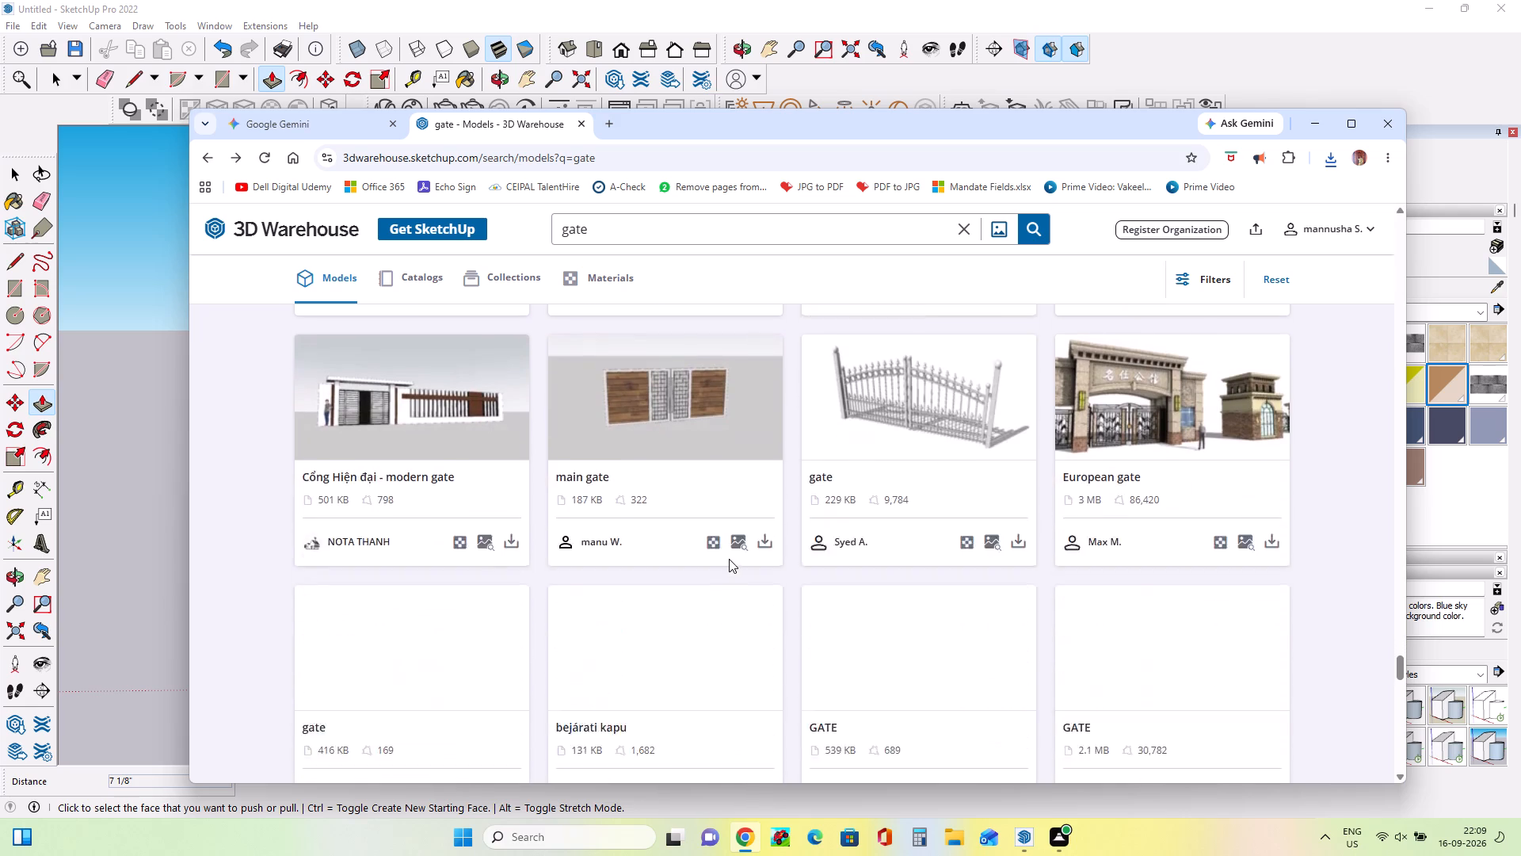
scroll(729, 559, "down", 3)
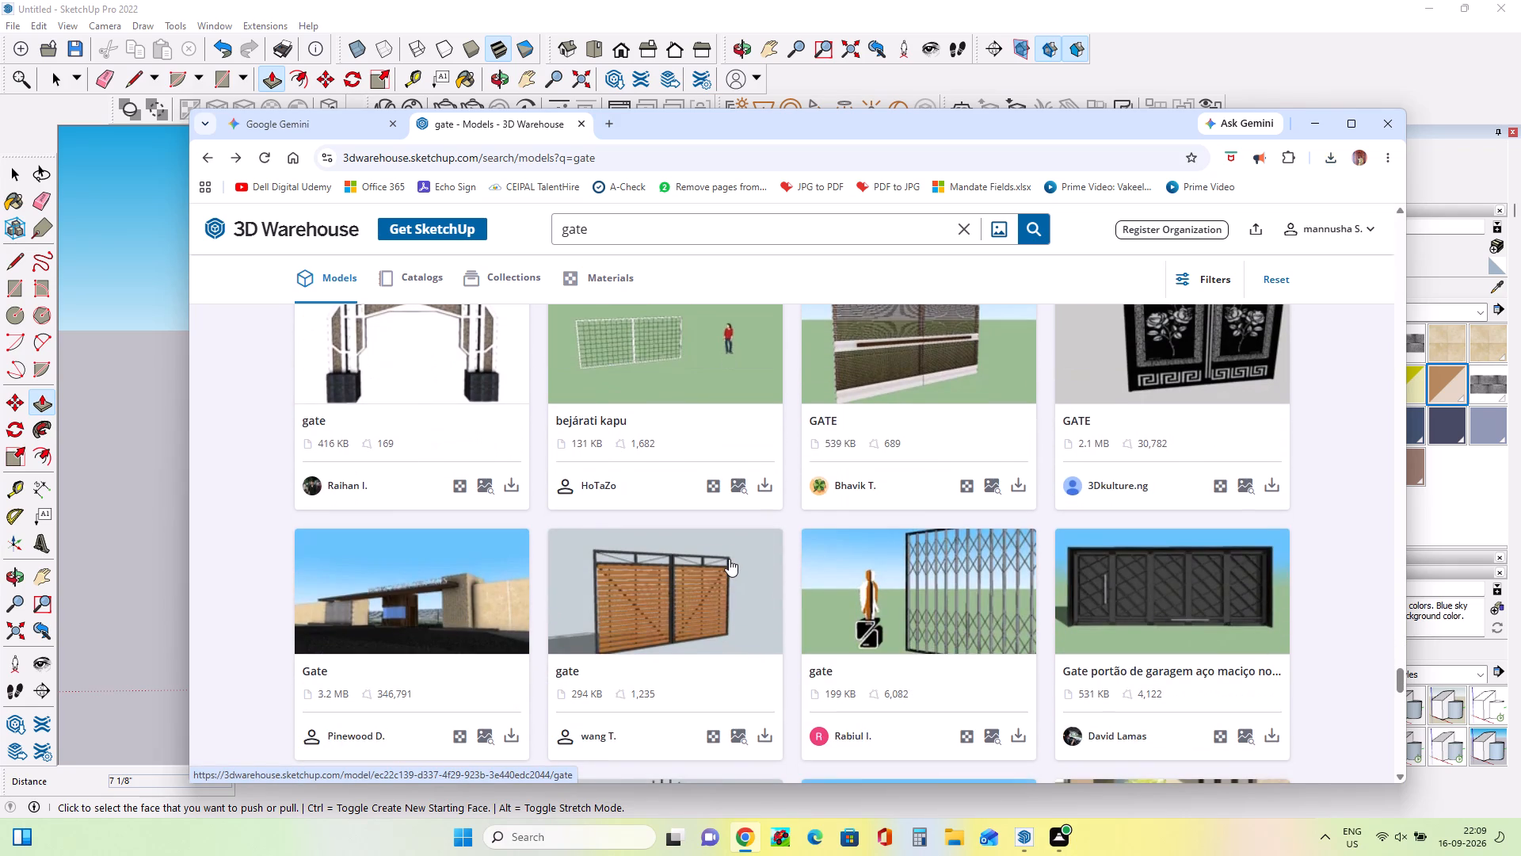
scroll(729, 559, "down", 6)
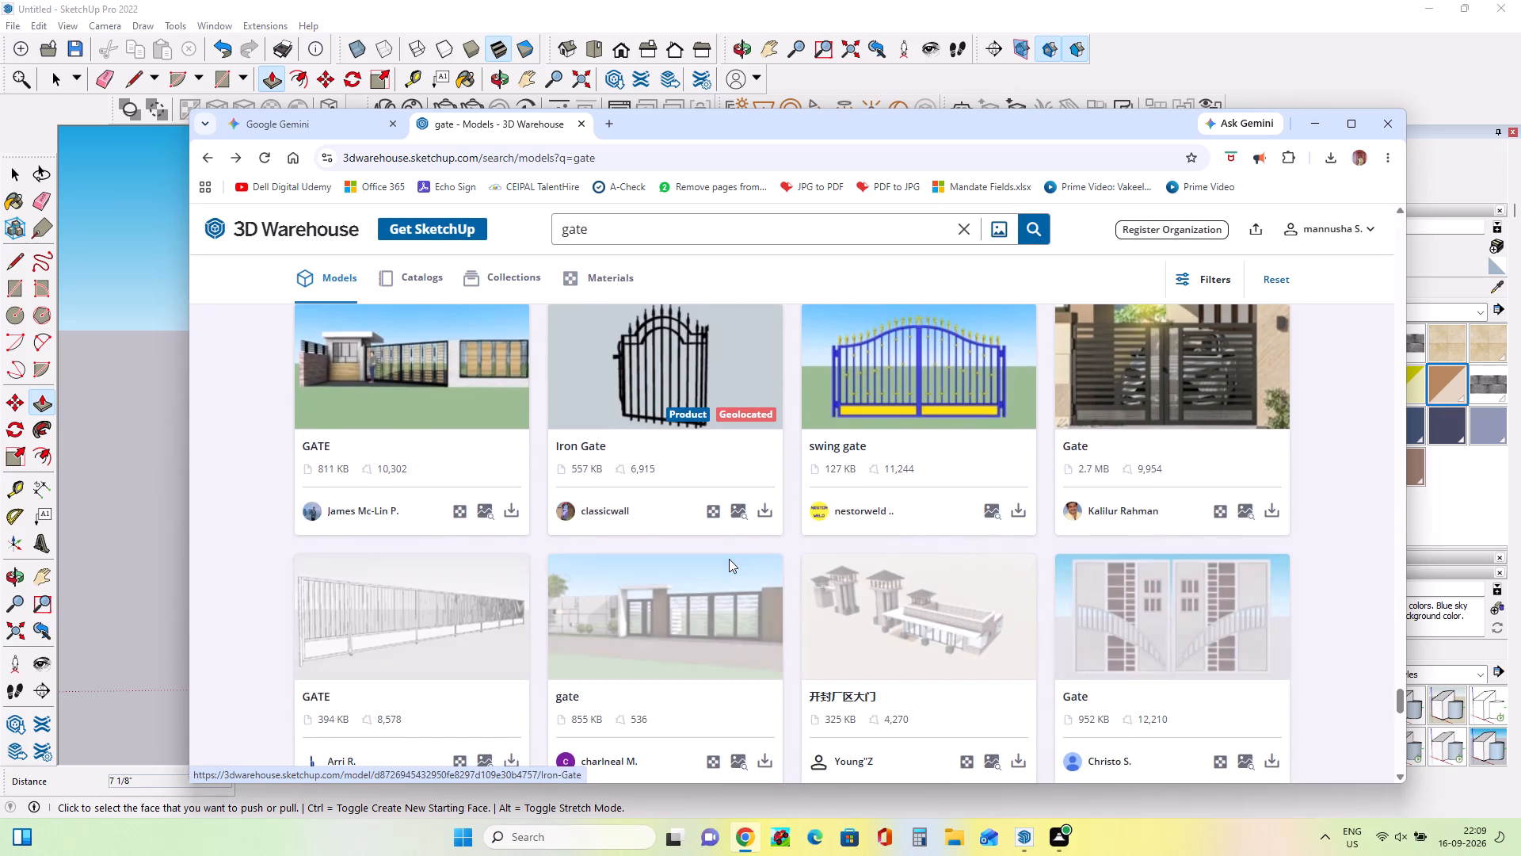
scroll(729, 559, "down", 4)
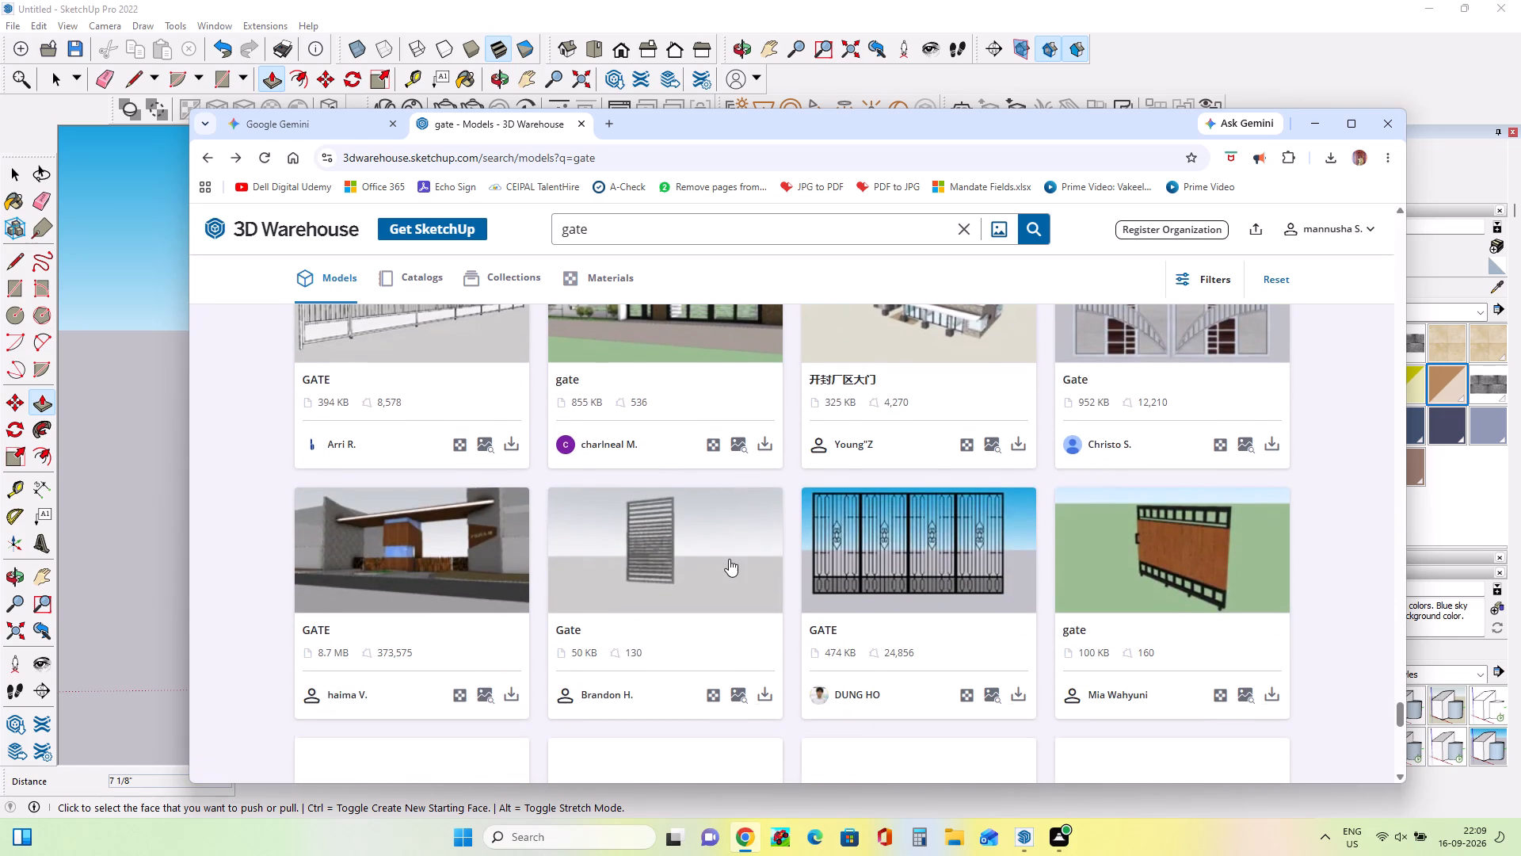
scroll(729, 559, "down", 5)
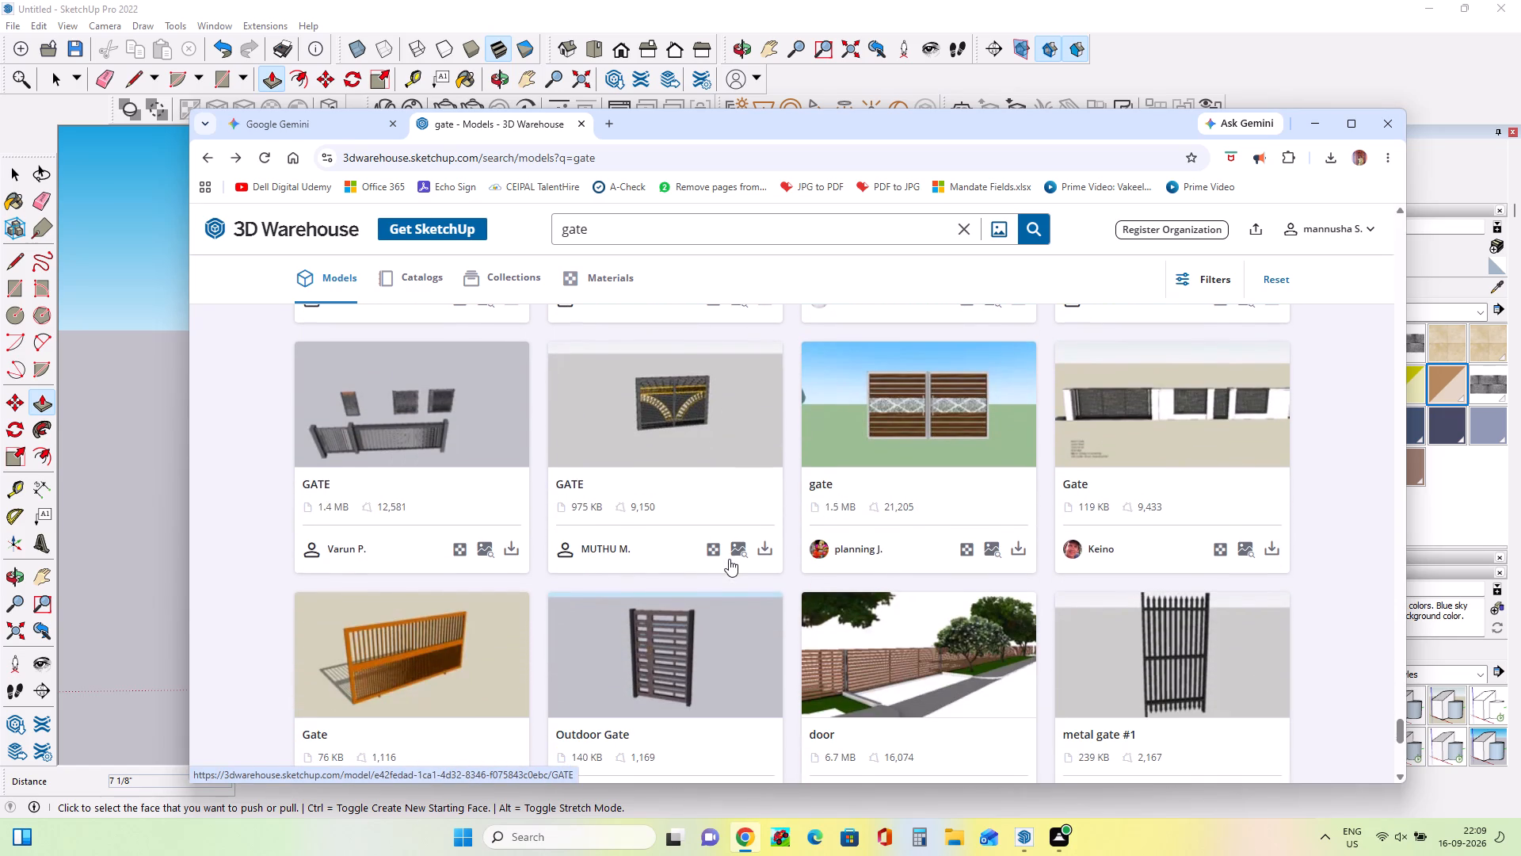
scroll(729, 559, "down", 1)
scroll(729, 559, "up", 1)
scroll(729, 559, "down", 3)
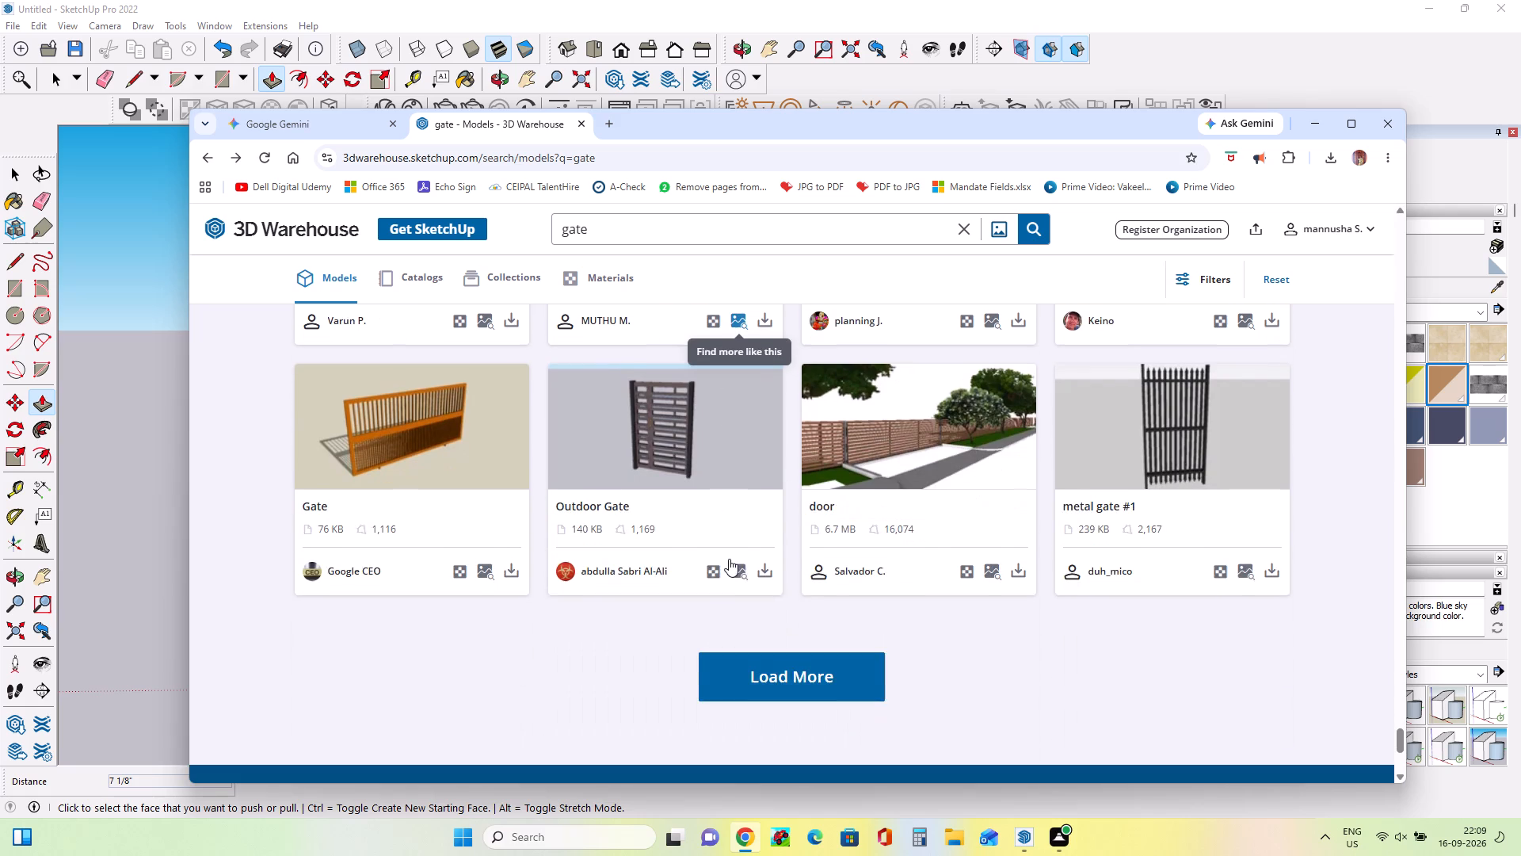
scroll(730, 560, "down", 1)
left_click(802, 576)
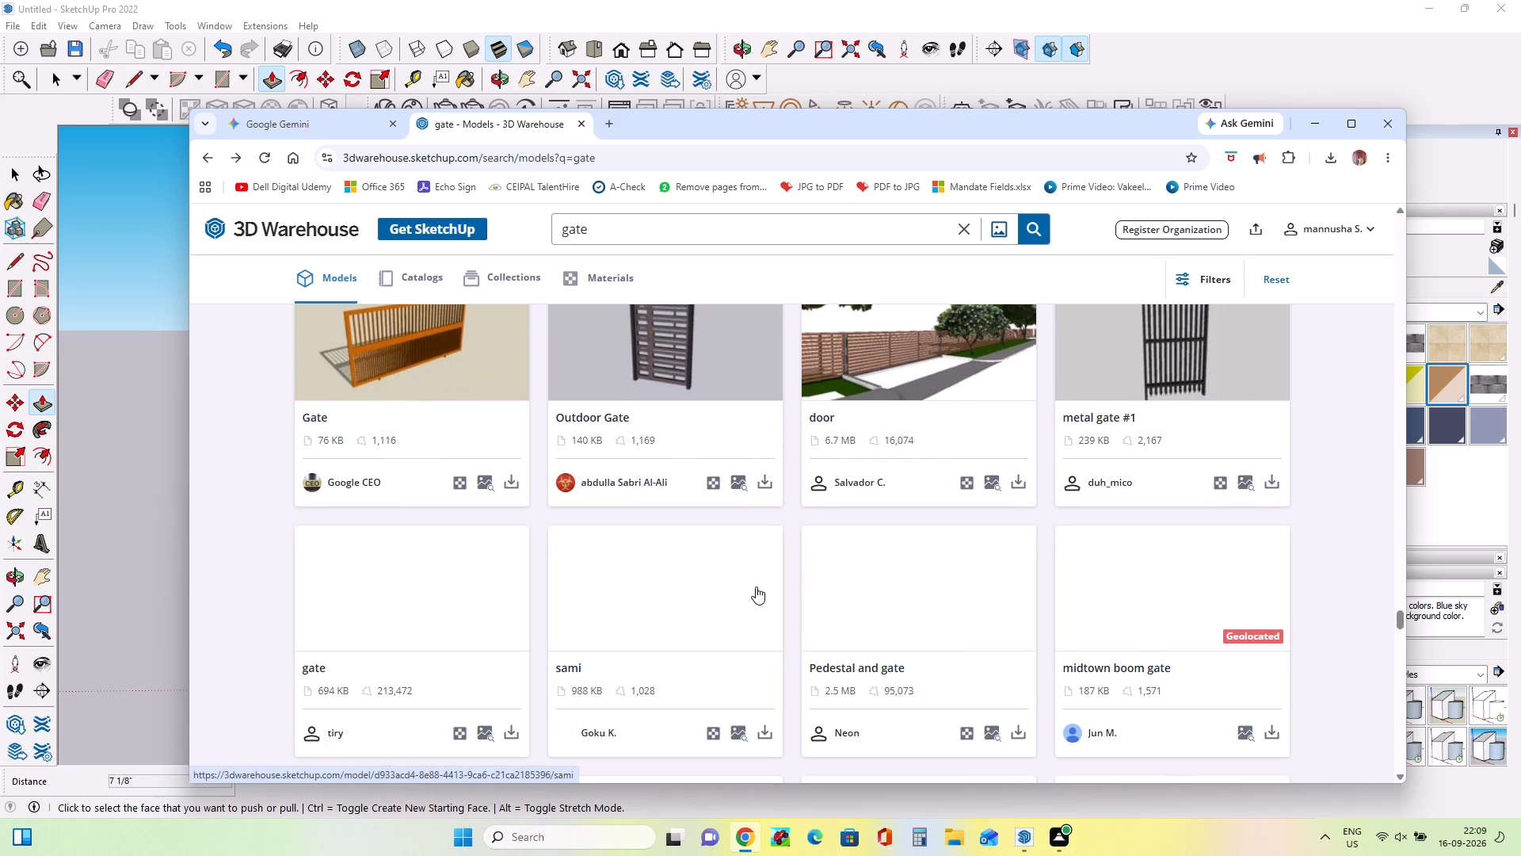
Find the 256 KB "gate" model with two timber panels and a grey centre strip in the new results and download it as a SketchUp file.
scroll(756, 587, "down", 4)
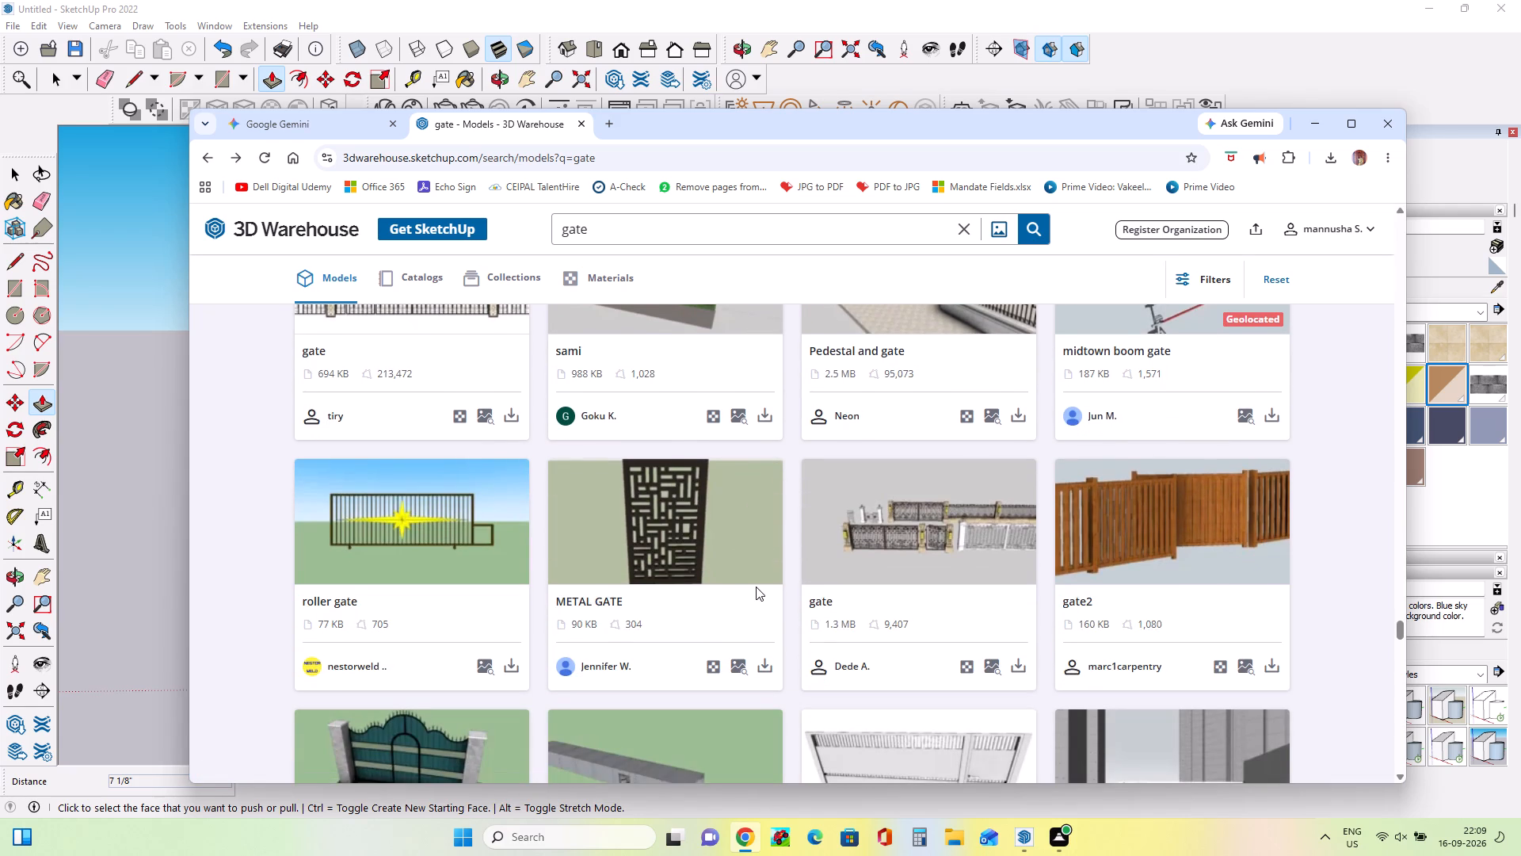
scroll(756, 587, "down", 8)
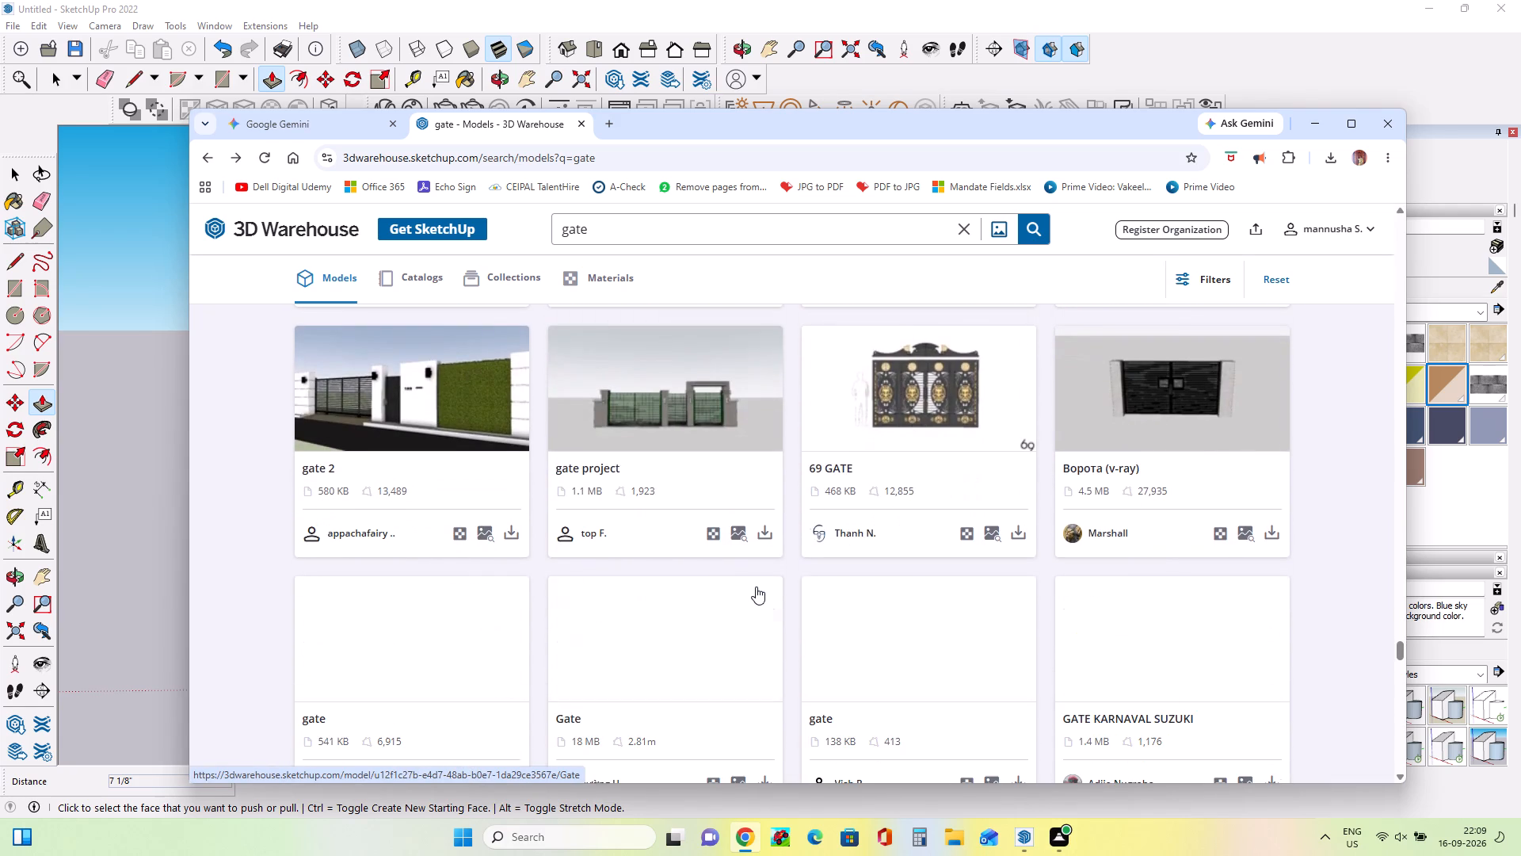
scroll(756, 587, "down", 1)
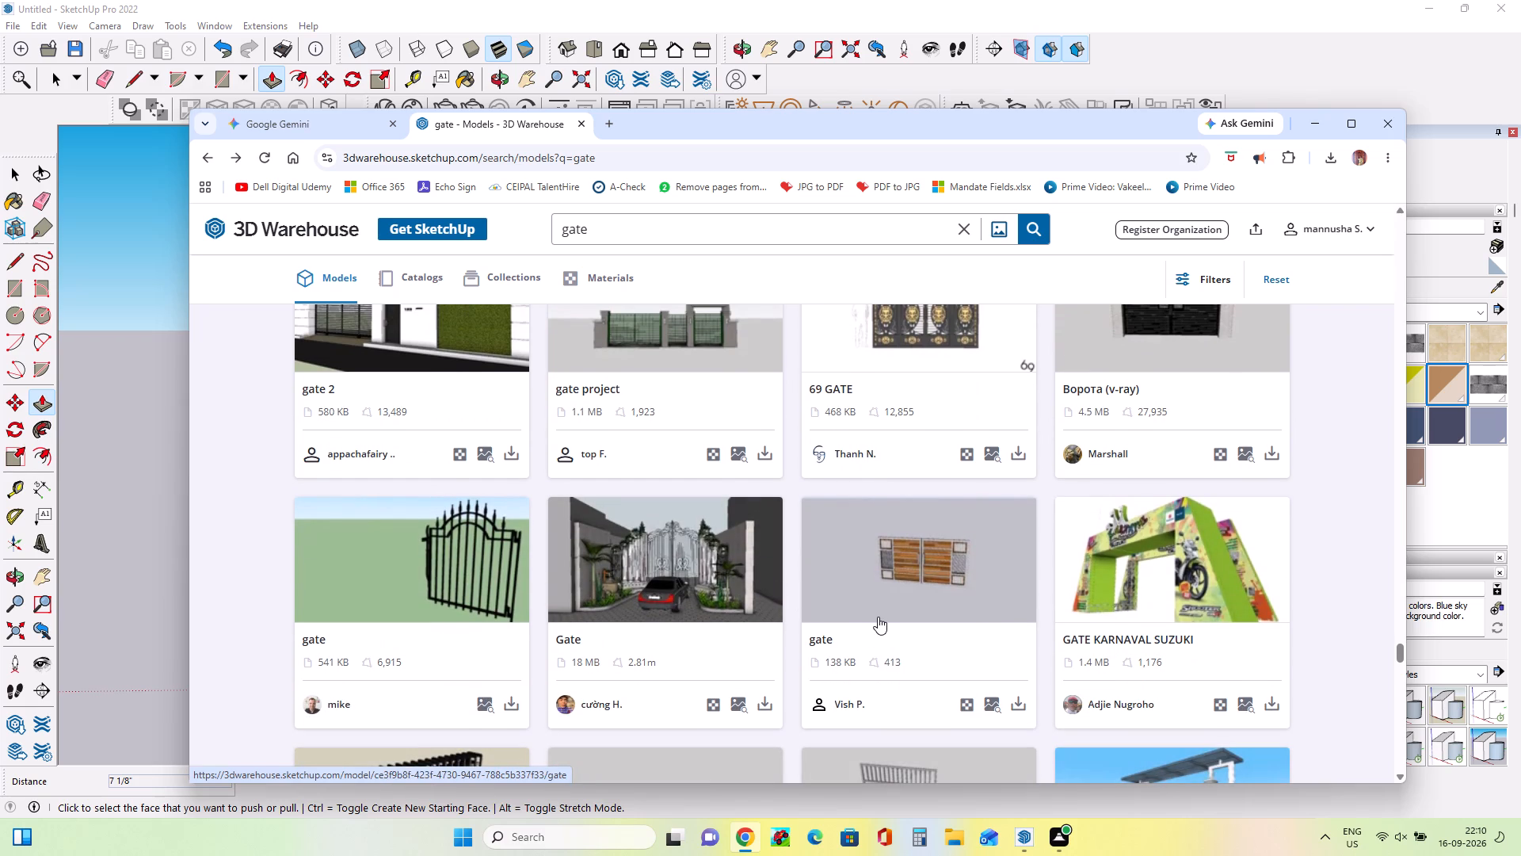
scroll(878, 617, "down", 3)
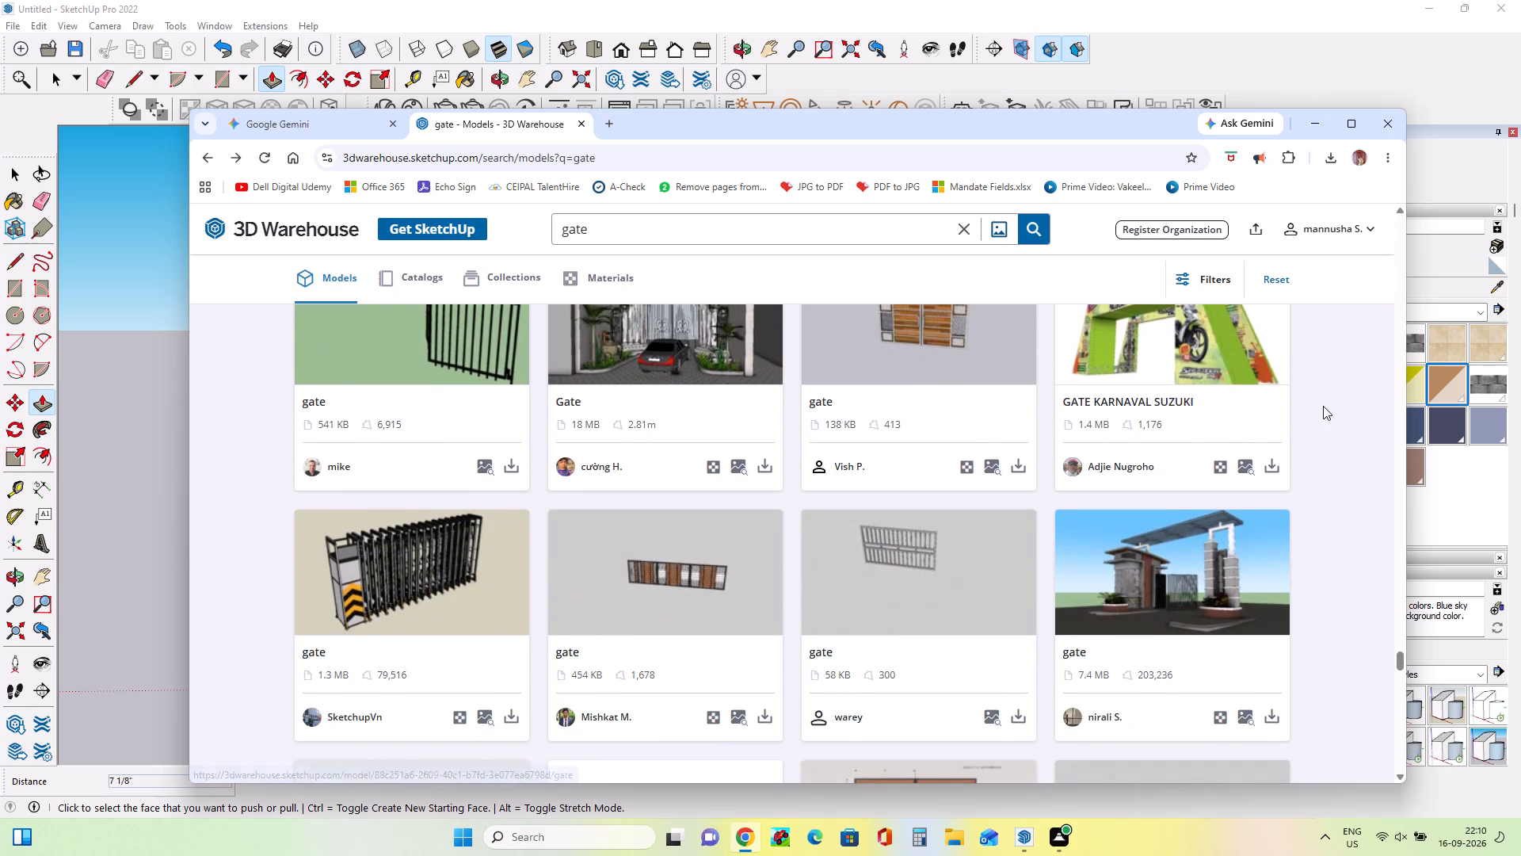
scroll(1322, 407, "down", 3)
scroll(1065, 428, "down", 2)
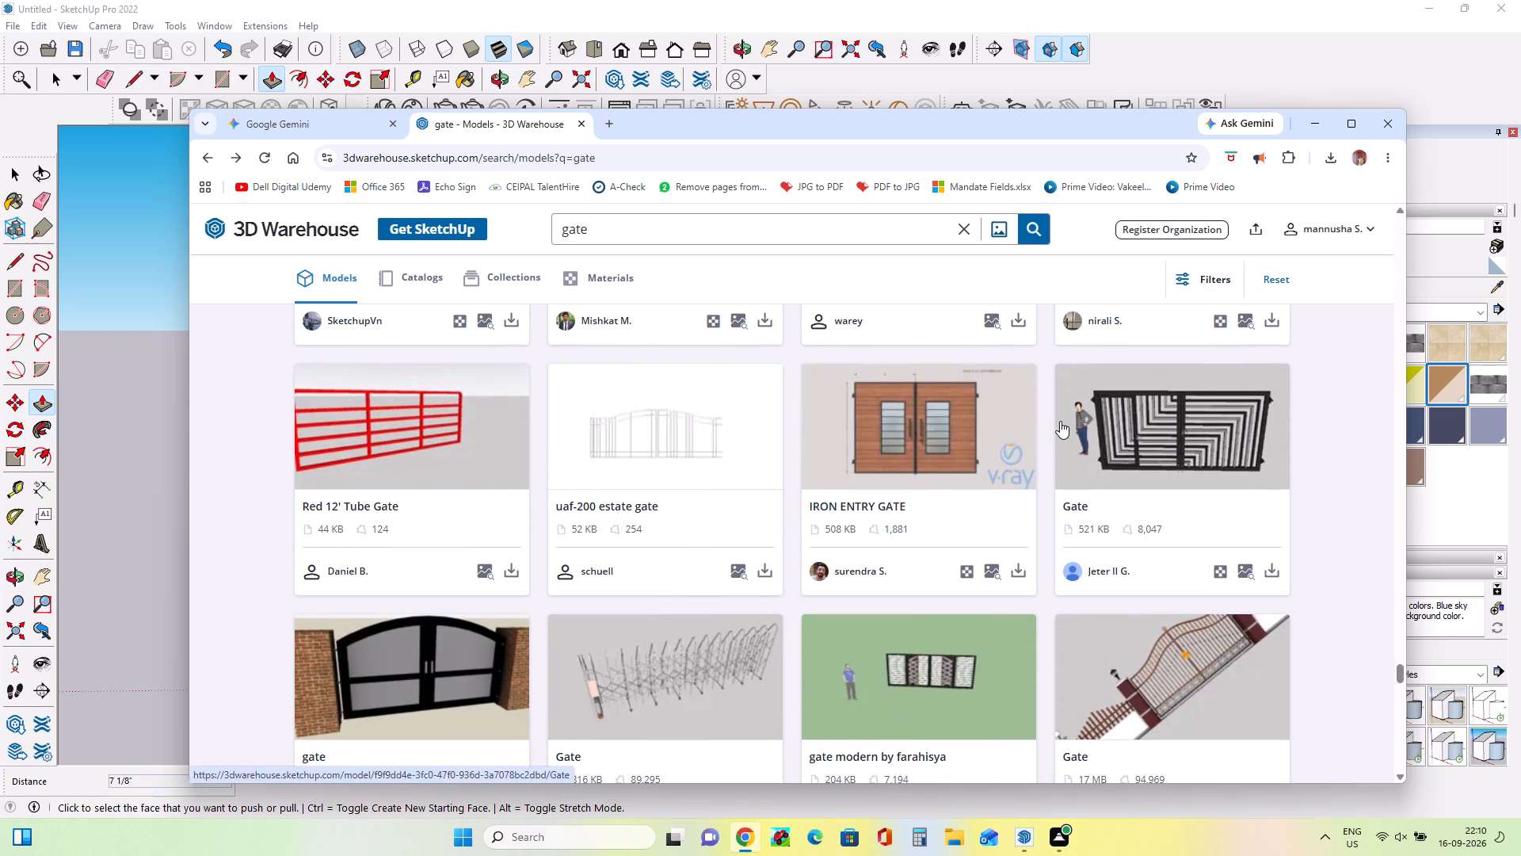
scroll(1036, 442, "down", 4)
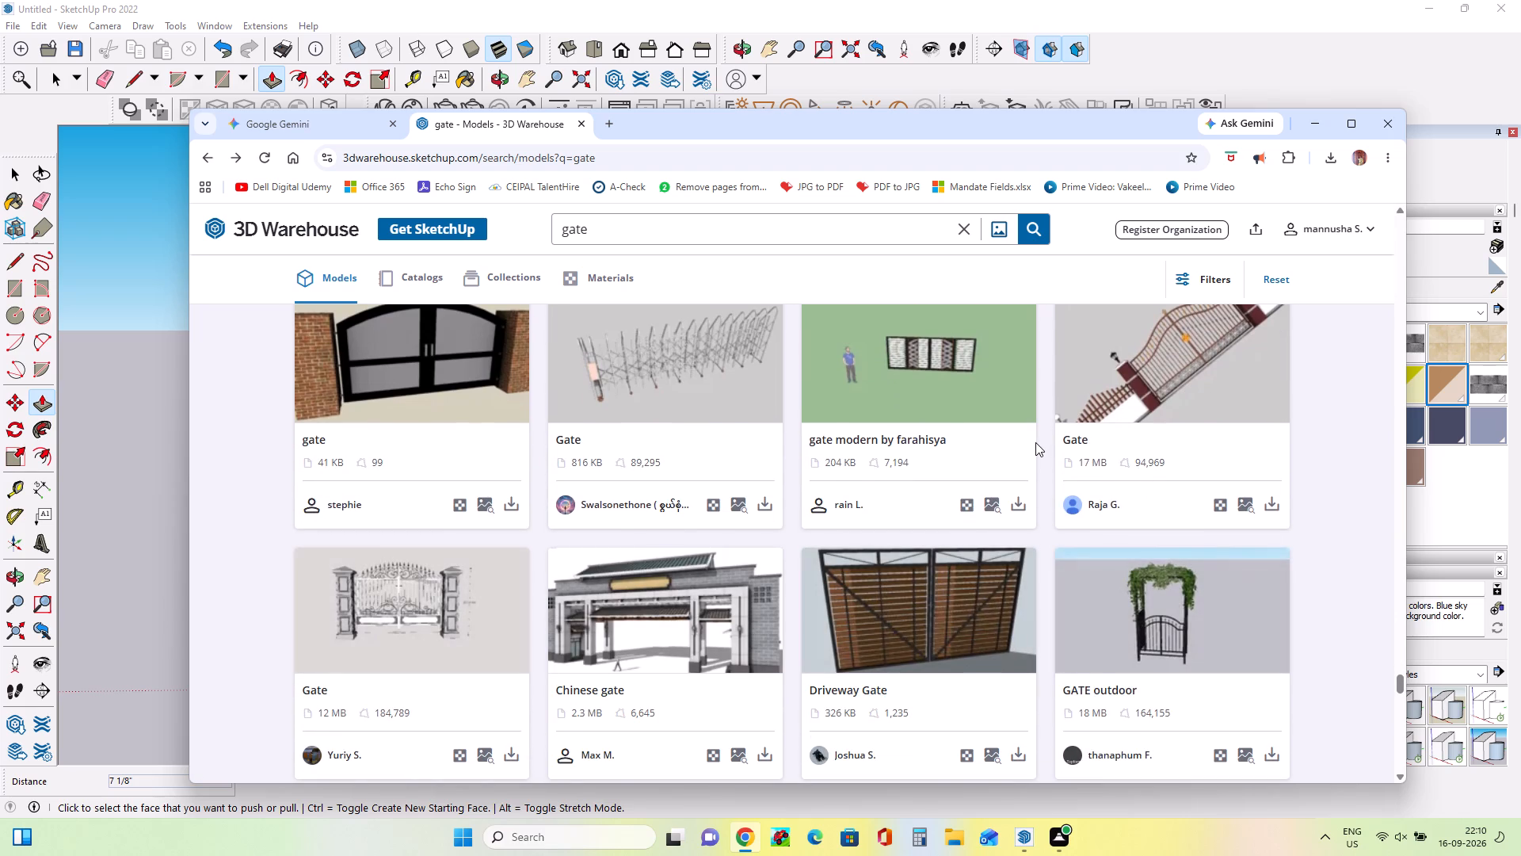
scroll(1035, 442, "down", 8)
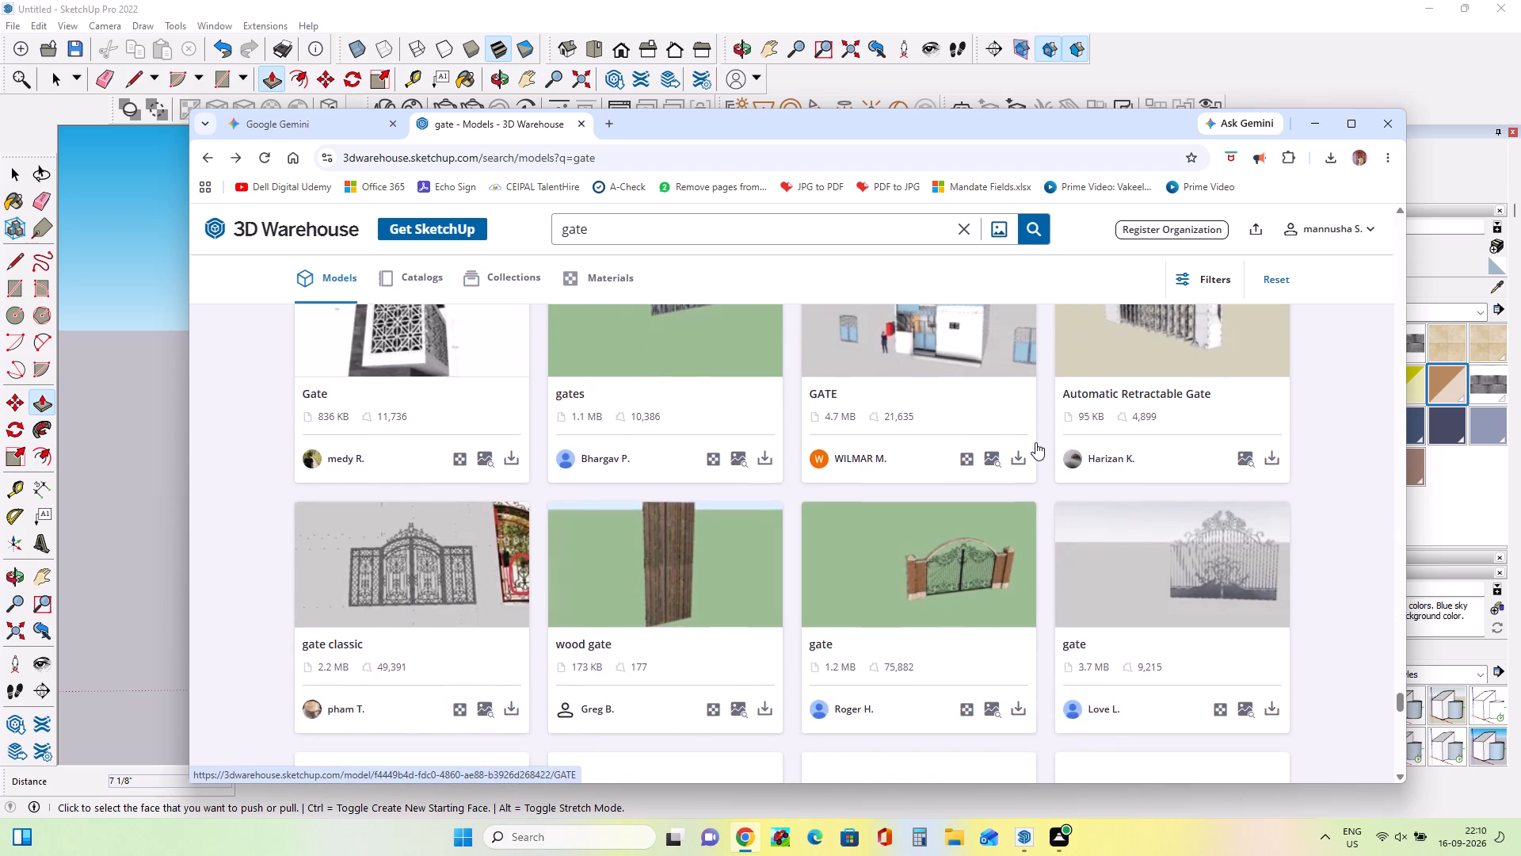
scroll(1035, 442, "down", 7)
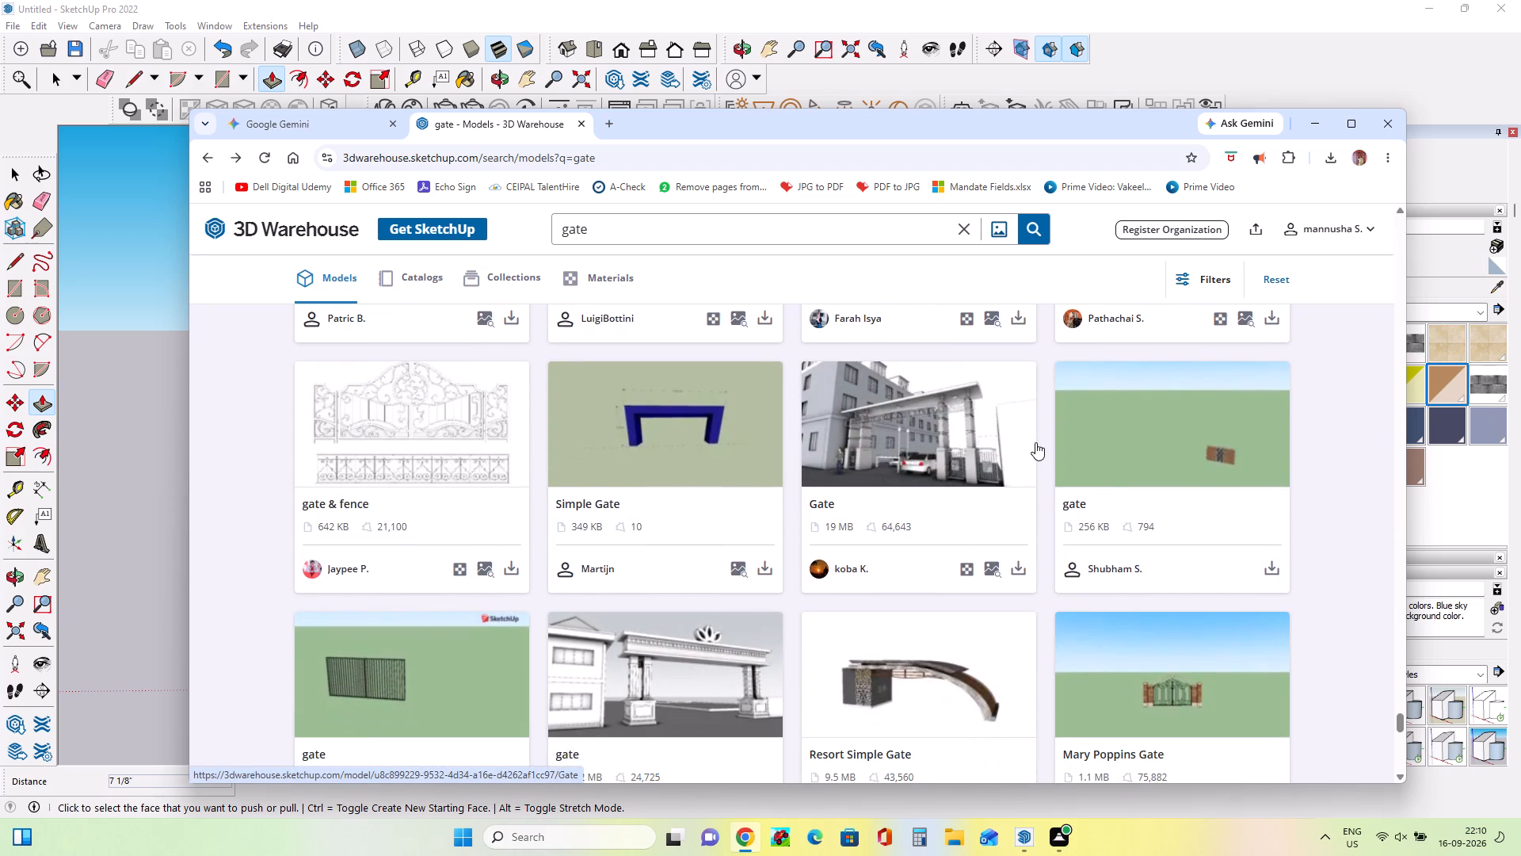
left_click(1233, 422)
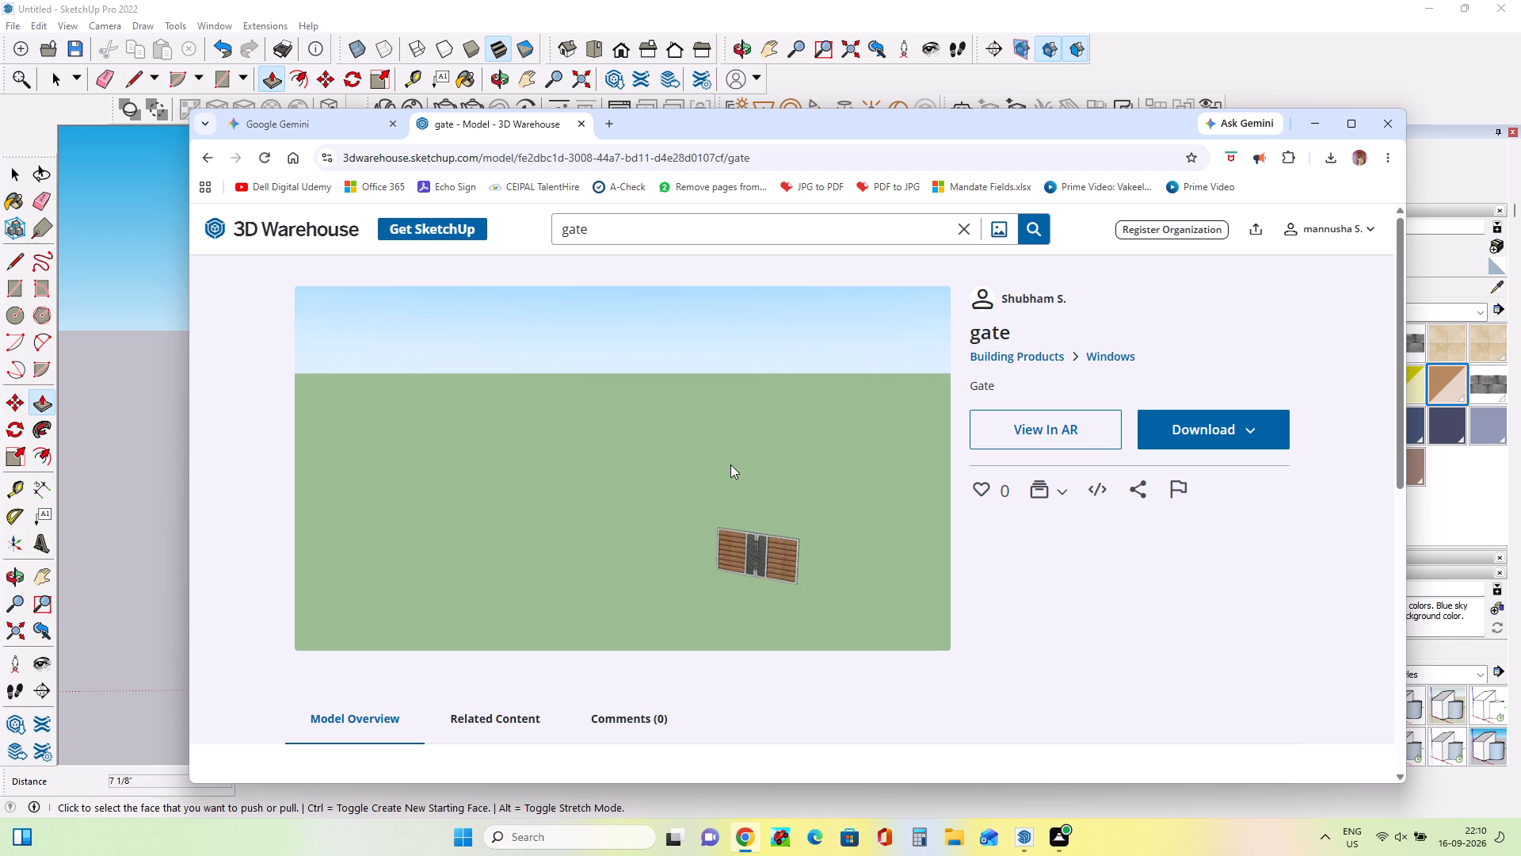
left_click(1182, 426)
left_click(1203, 470)
Switch back to SketchUp, import the downloaded gate1 model and place it in front of the boundary wall opening.
left_click(1397, 128)
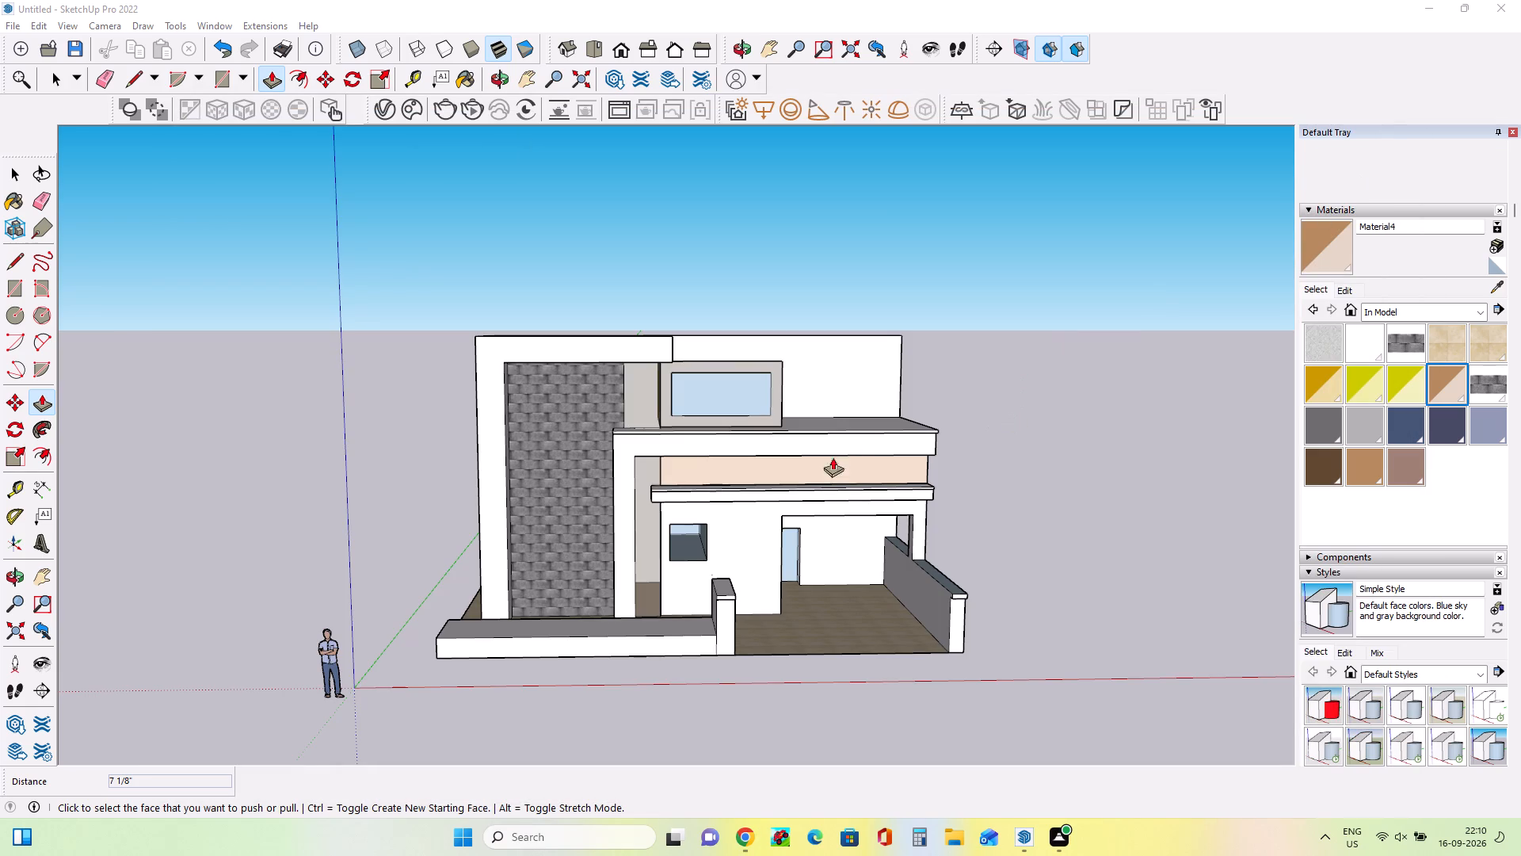
left_click(10, 29)
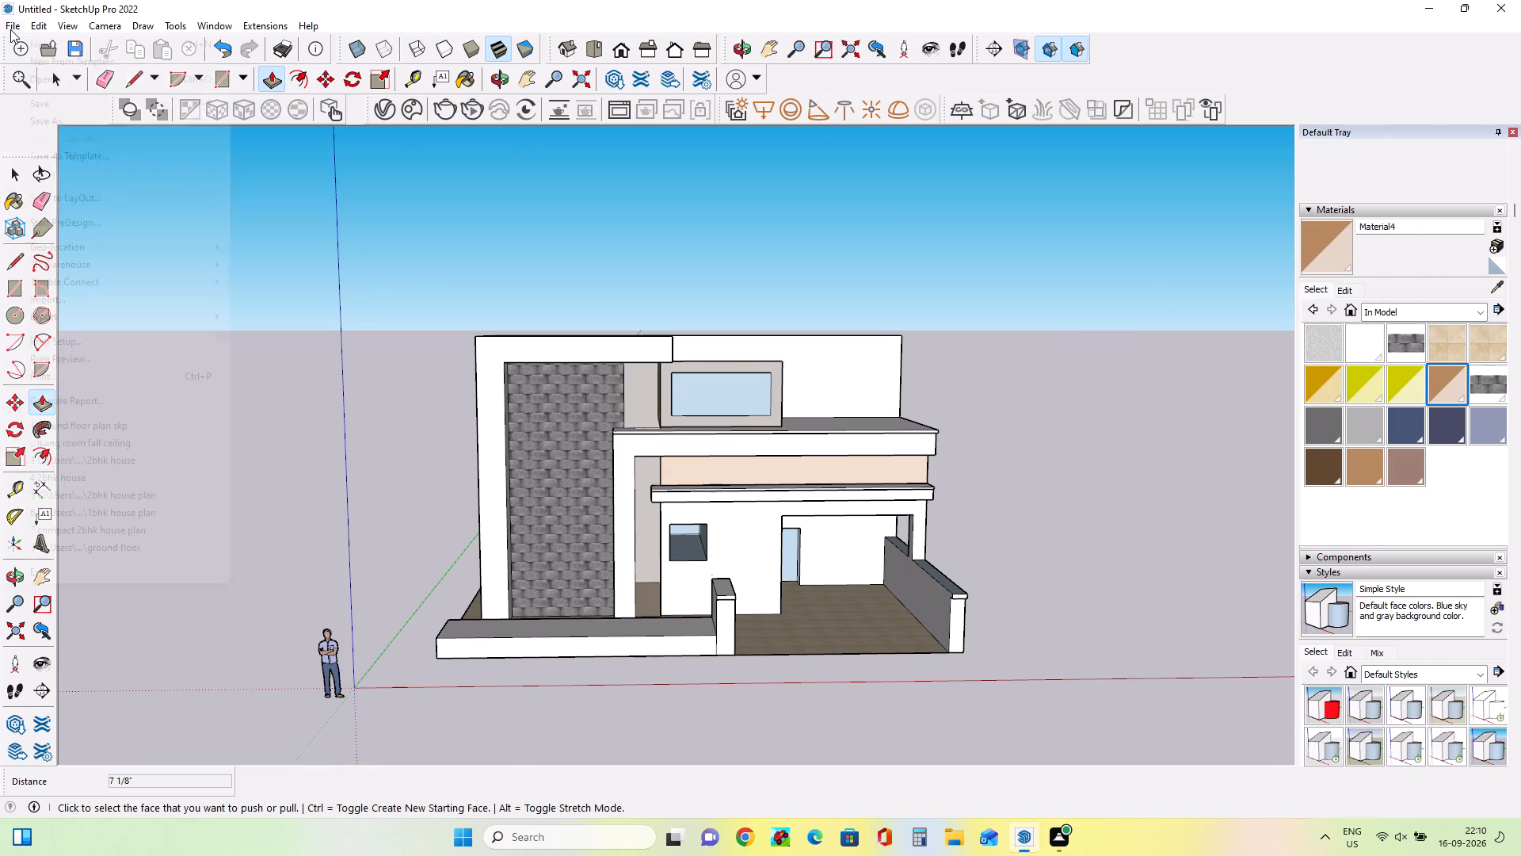
left_click(89, 301)
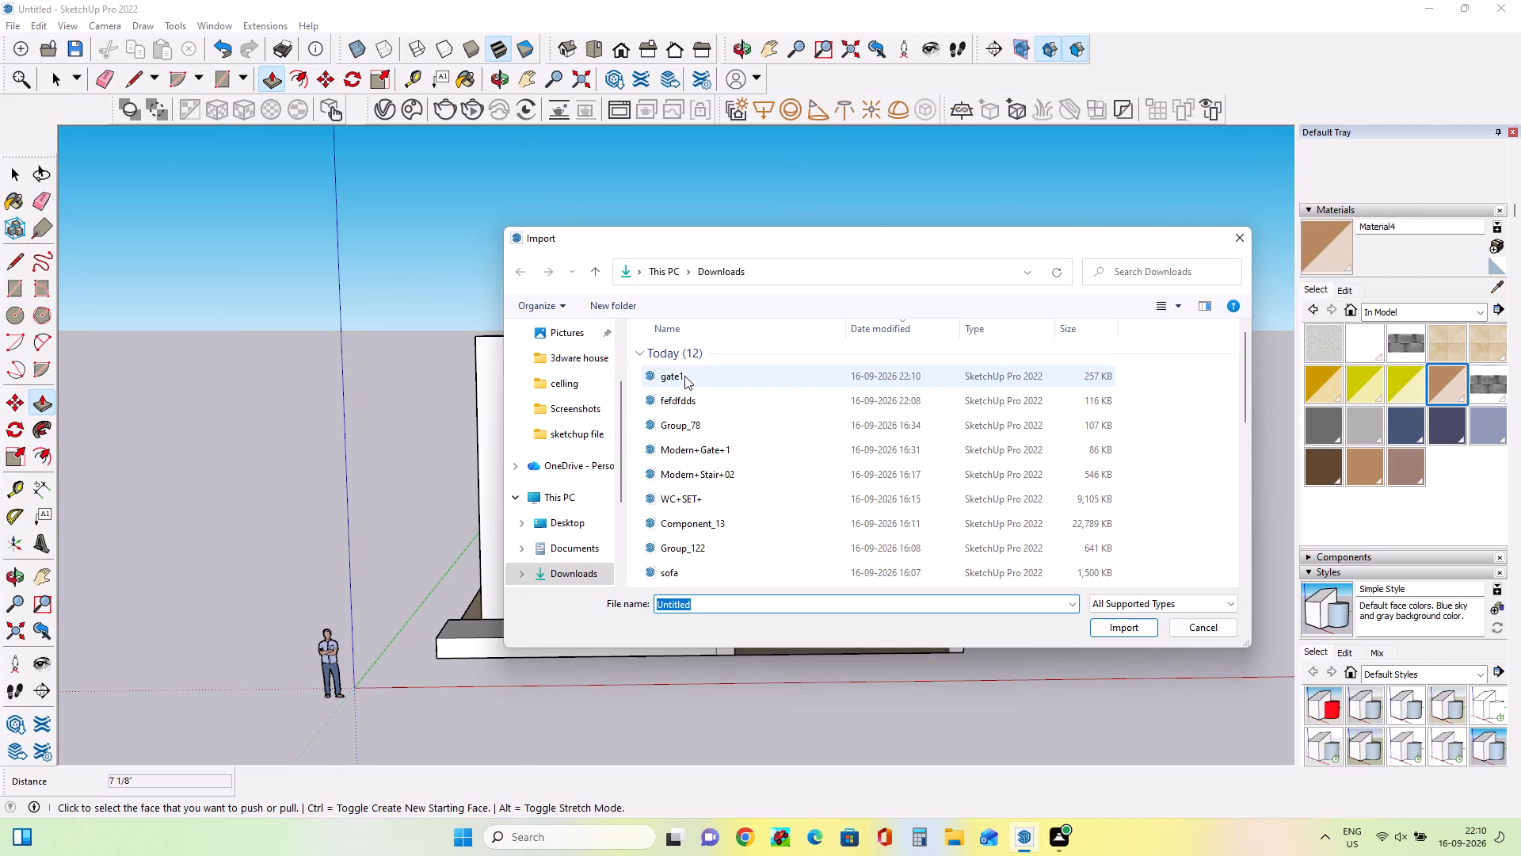
left_click(684, 376)
left_click(1130, 636)
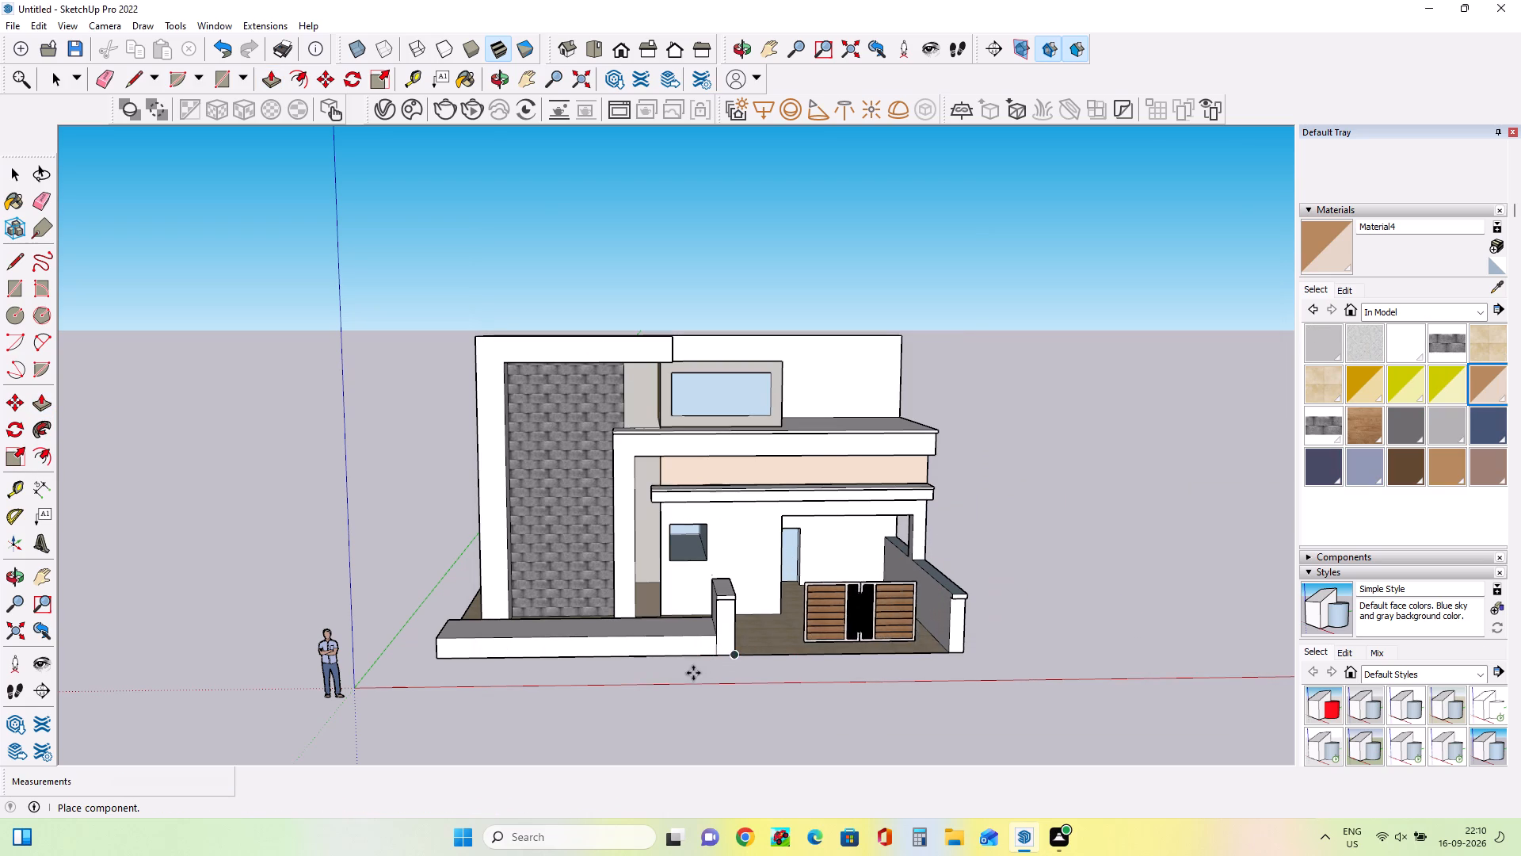
left_click(622, 680)
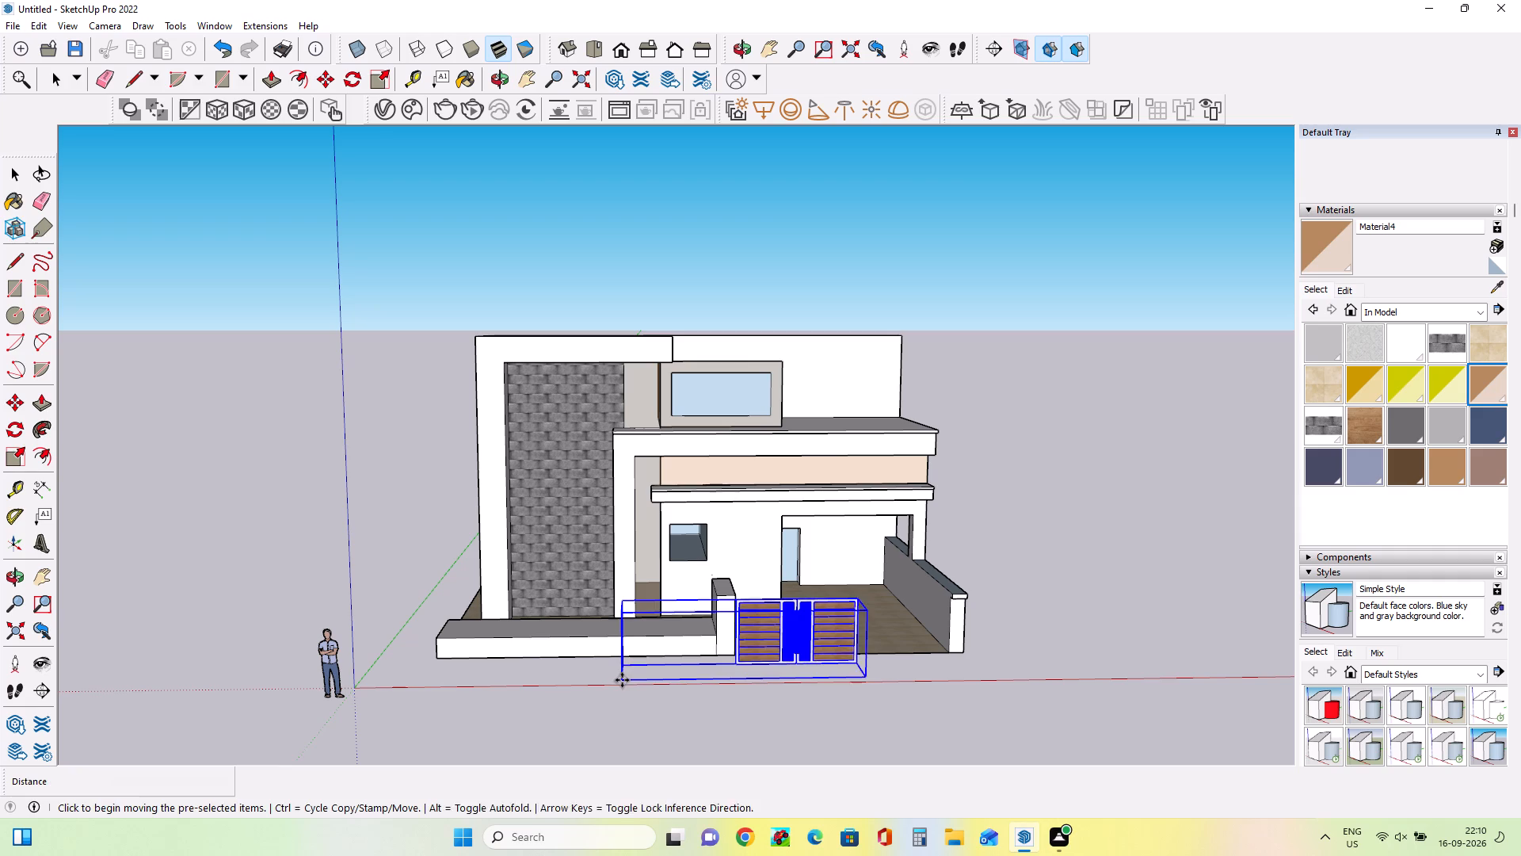
Widen the gate along the red axis, scaling the side-wall end by about 1.36 and also stretching its opposite end.
left_click(17, 453)
left_click(858, 637)
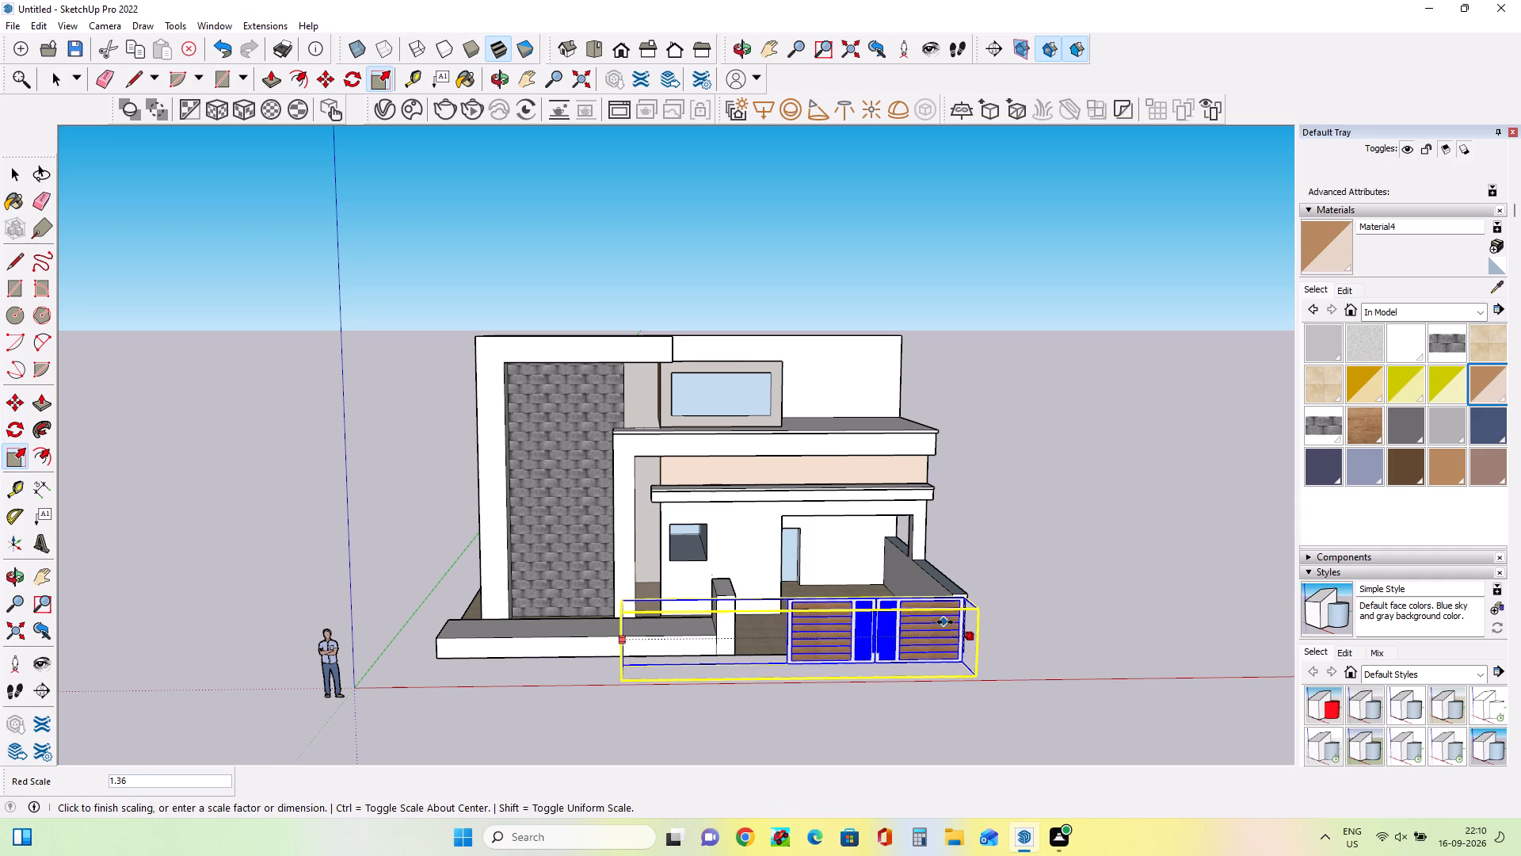
left_click(945, 622)
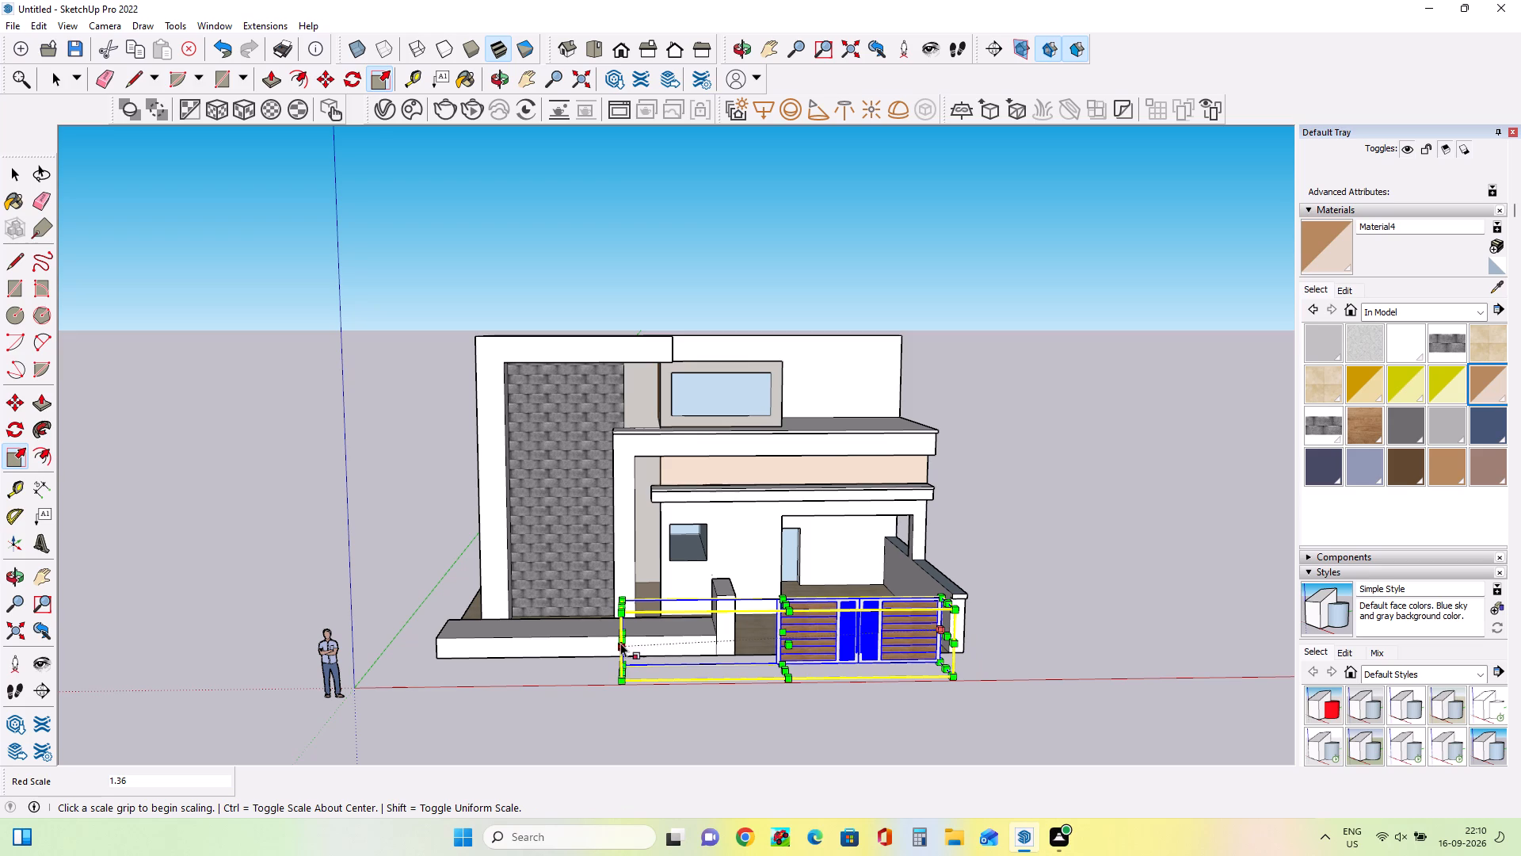
left_click(624, 636)
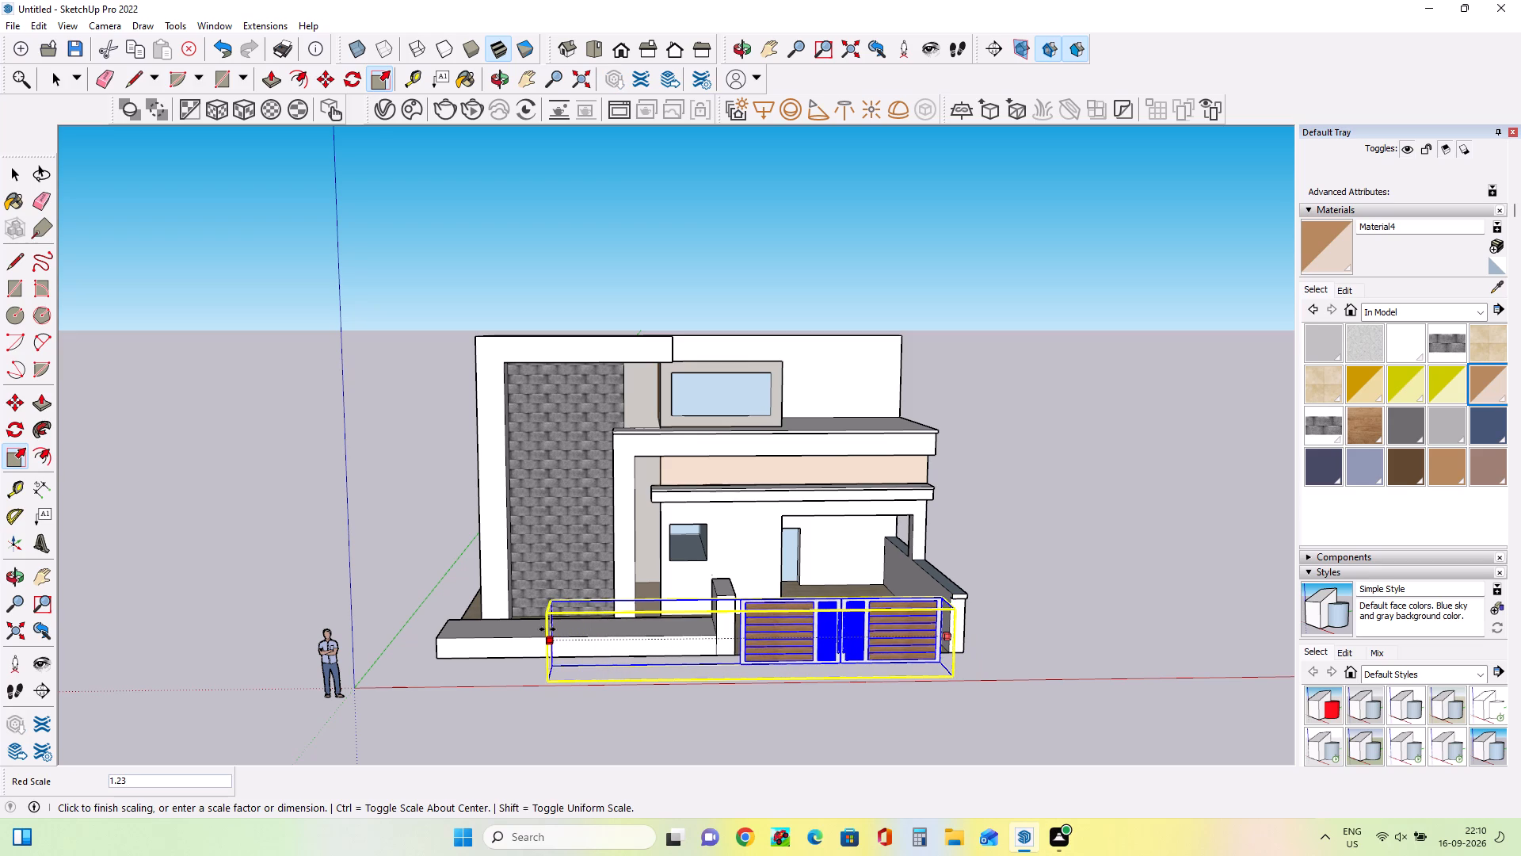
left_click(536, 627)
scroll(799, 709, "up", 4)
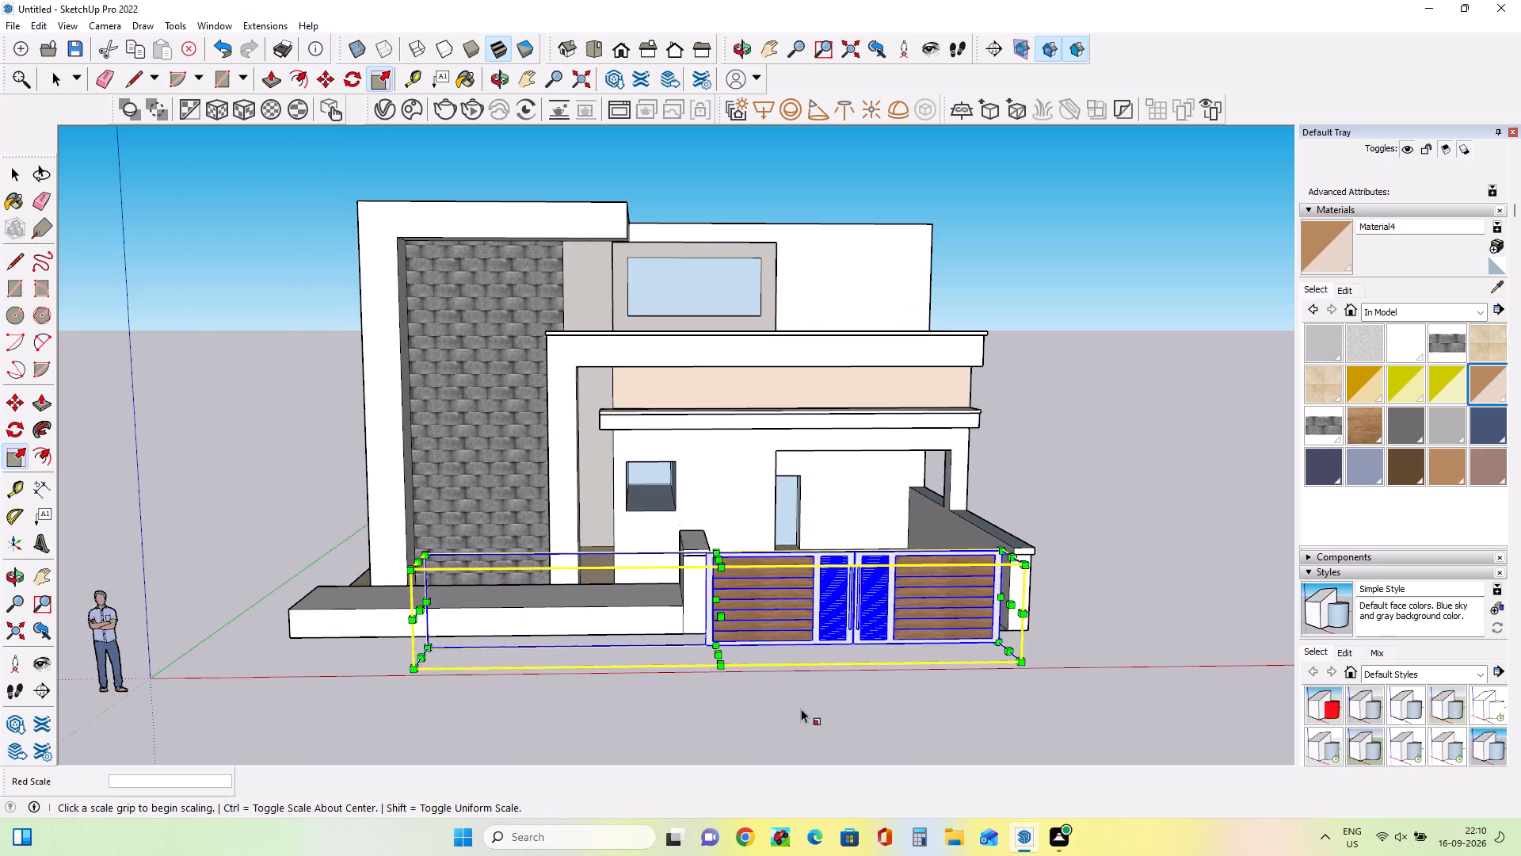
scroll(801, 709, "up", 2)
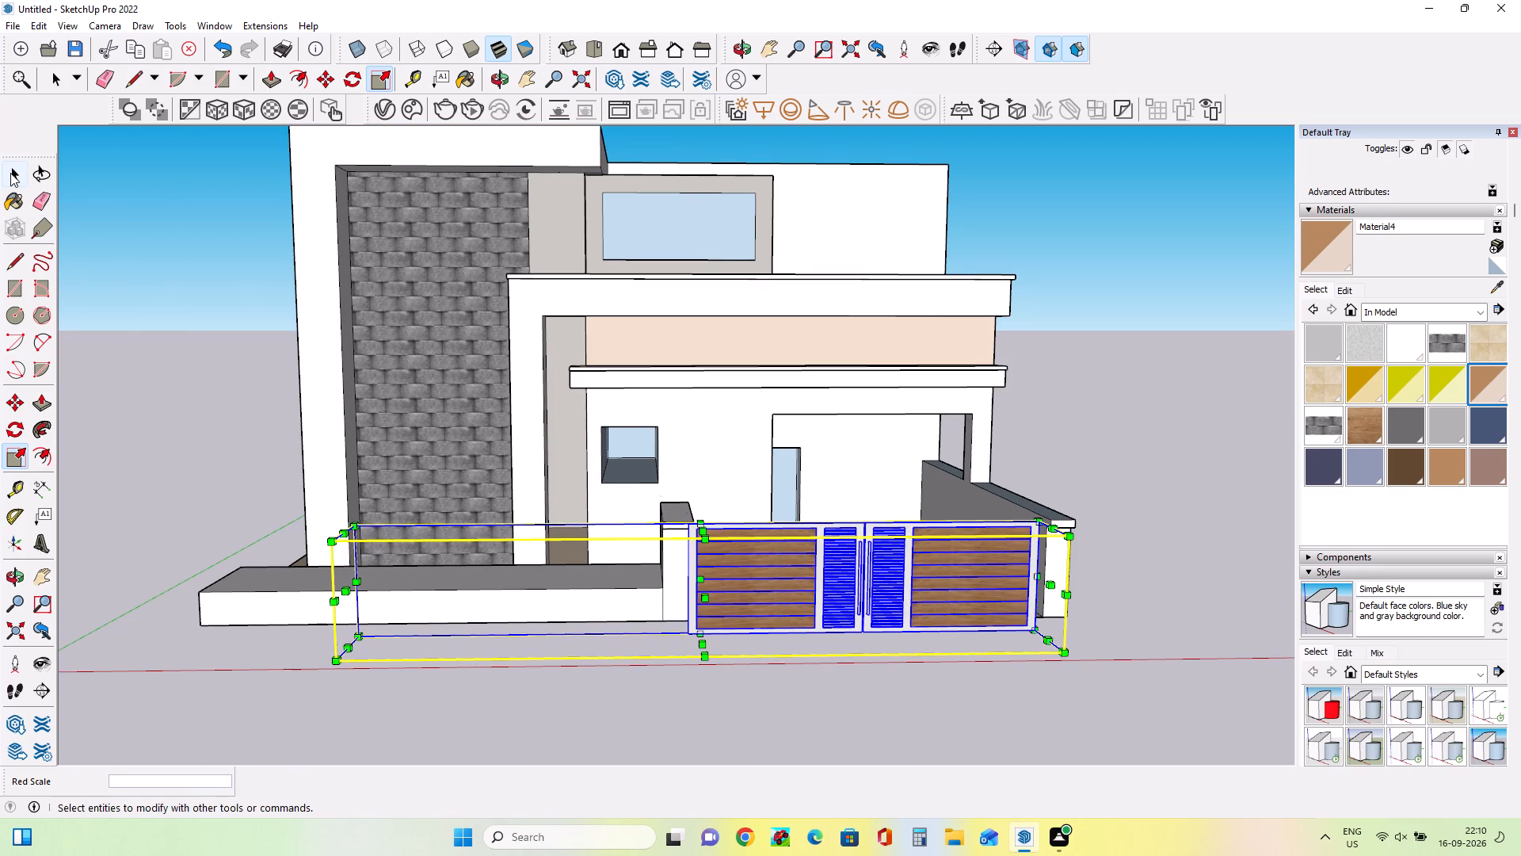
left_click(10, 173)
left_click(133, 333)
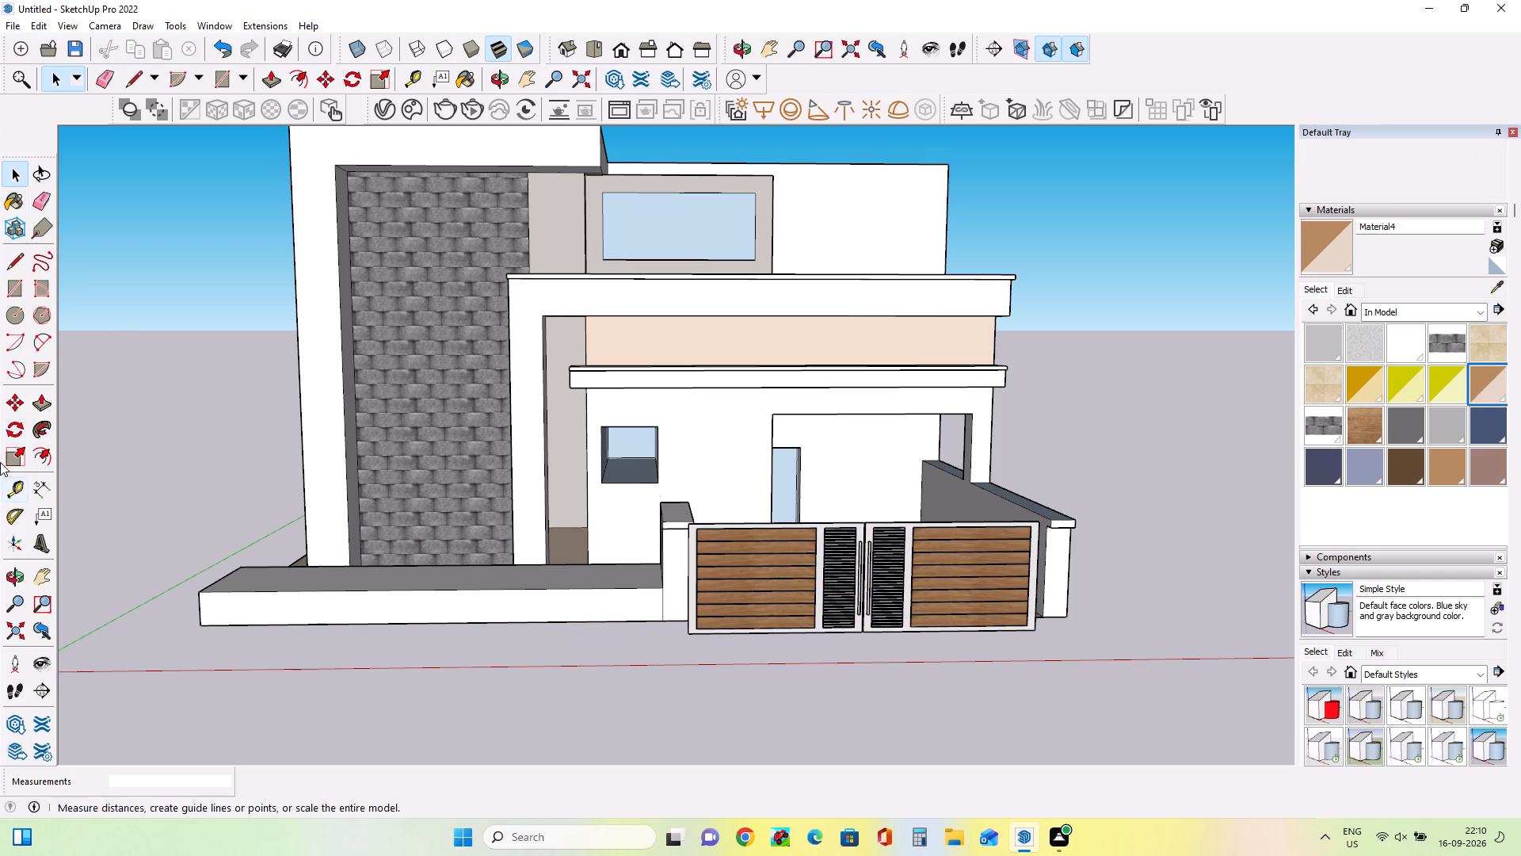
Move the gate back to the front wall line so its lower corner meets the base corner of the gate pillar.
left_click(12, 399)
left_click(696, 636)
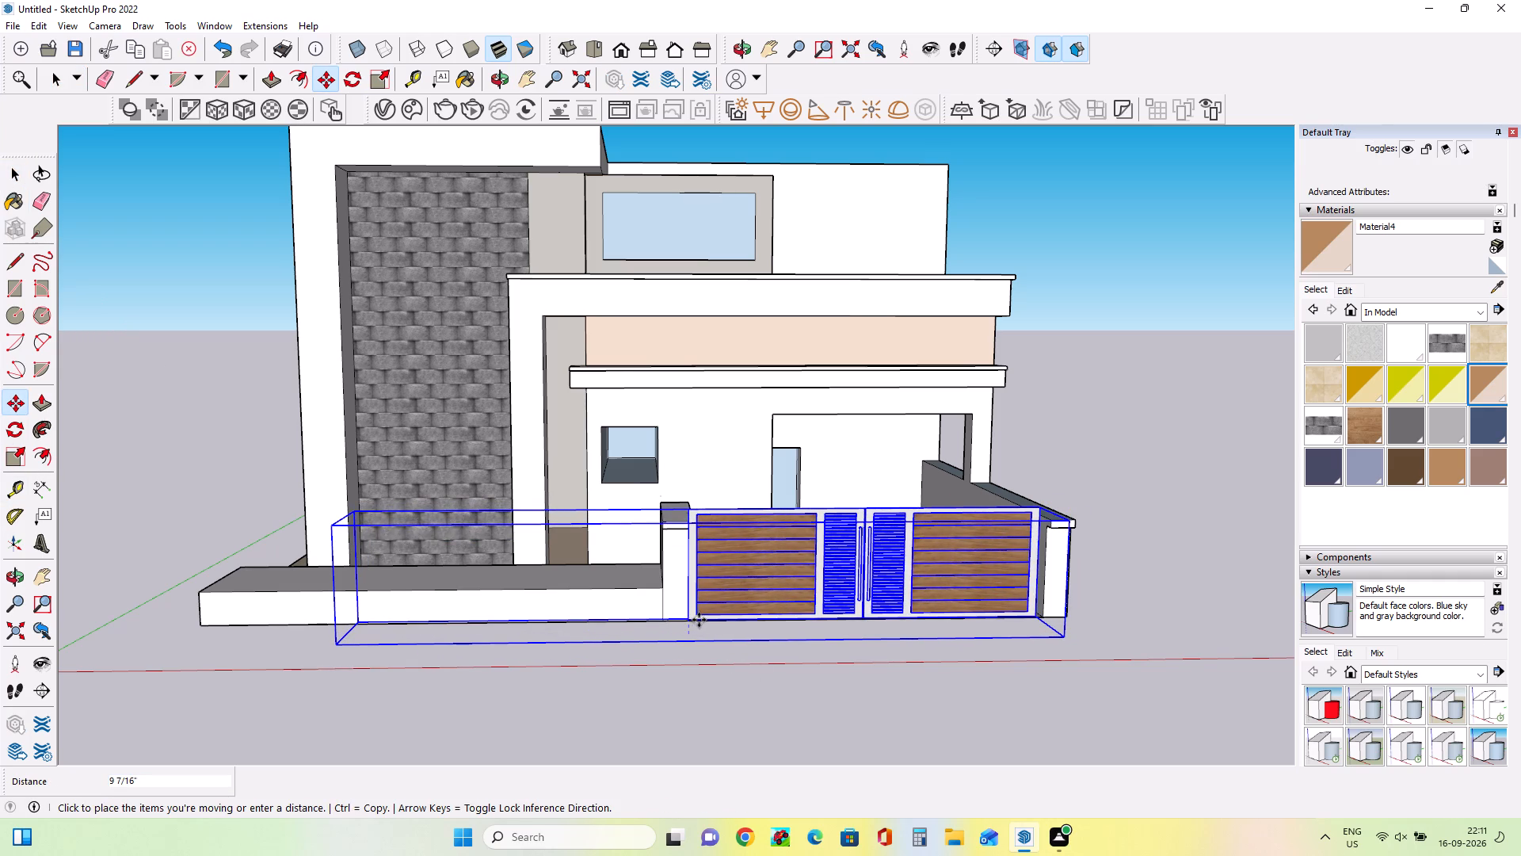
left_click(696, 618)
scroll(692, 630, "up", 2)
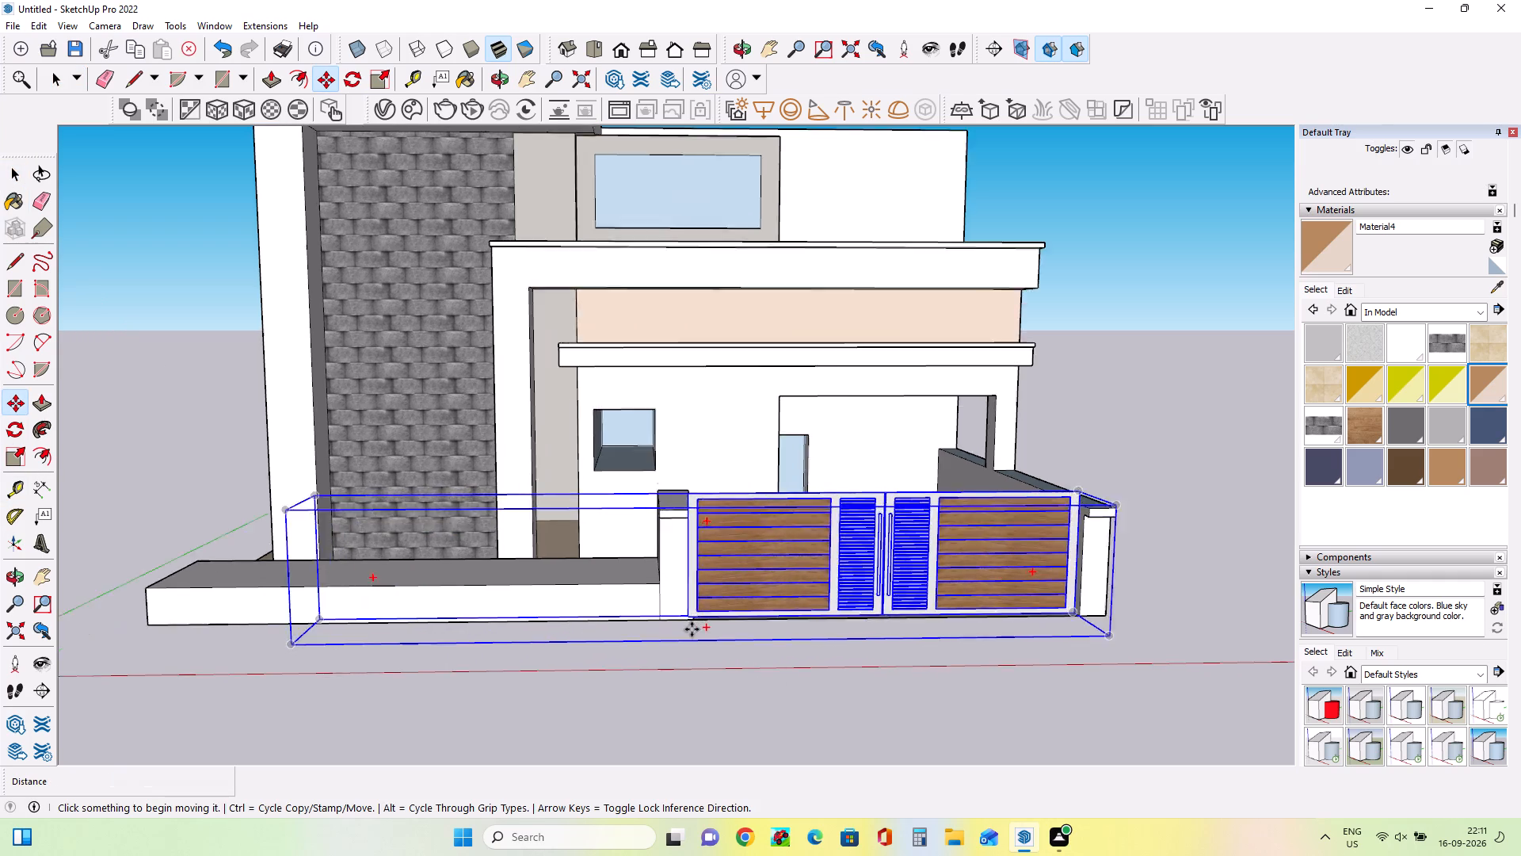
scroll(692, 629, "up", 6)
left_click(686, 606)
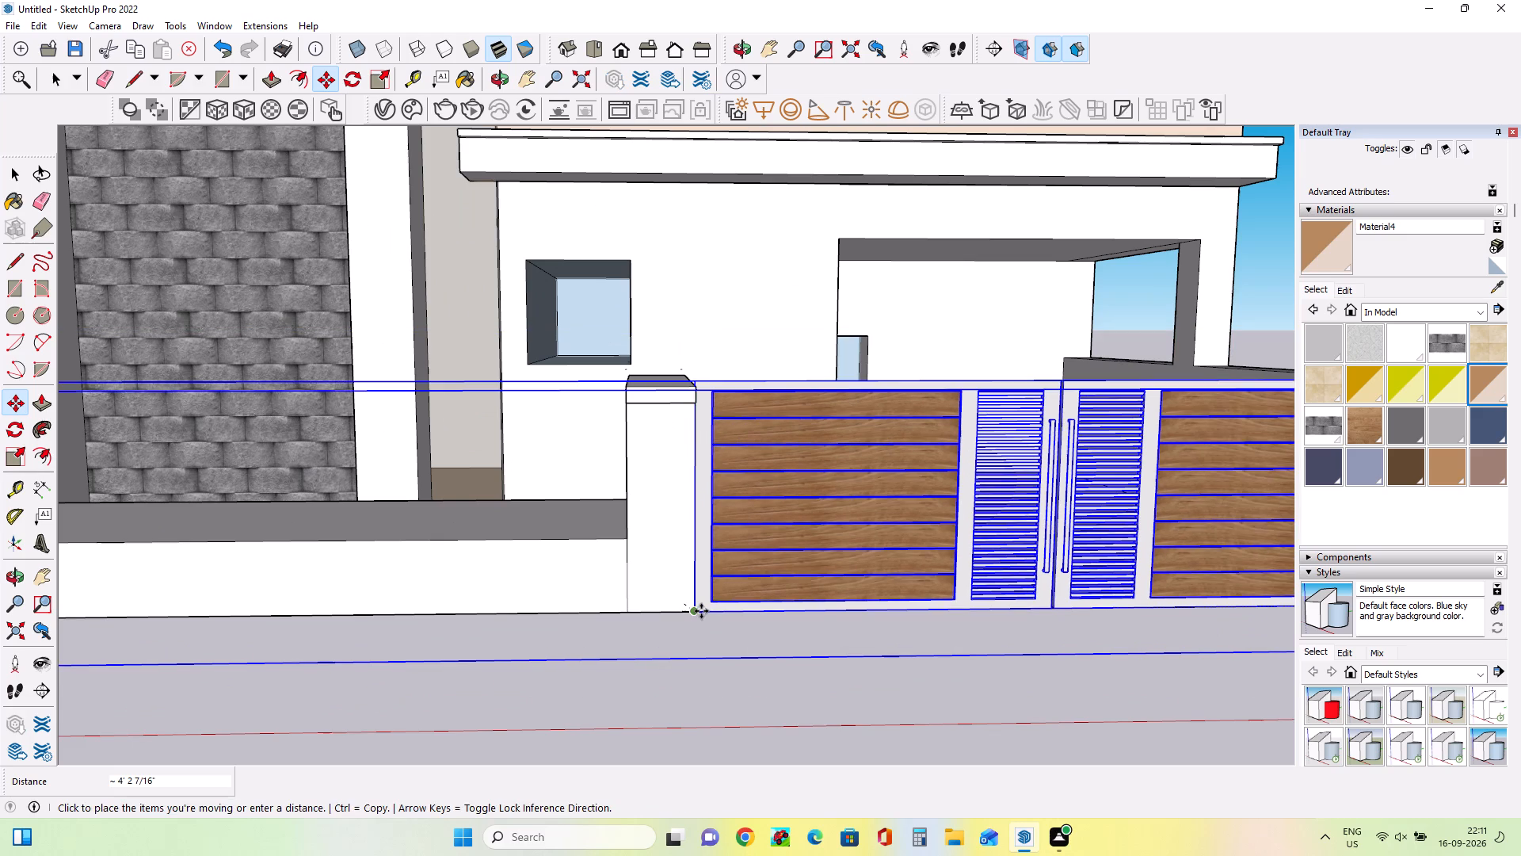
left_click(701, 611)
scroll(709, 620, "down", 7)
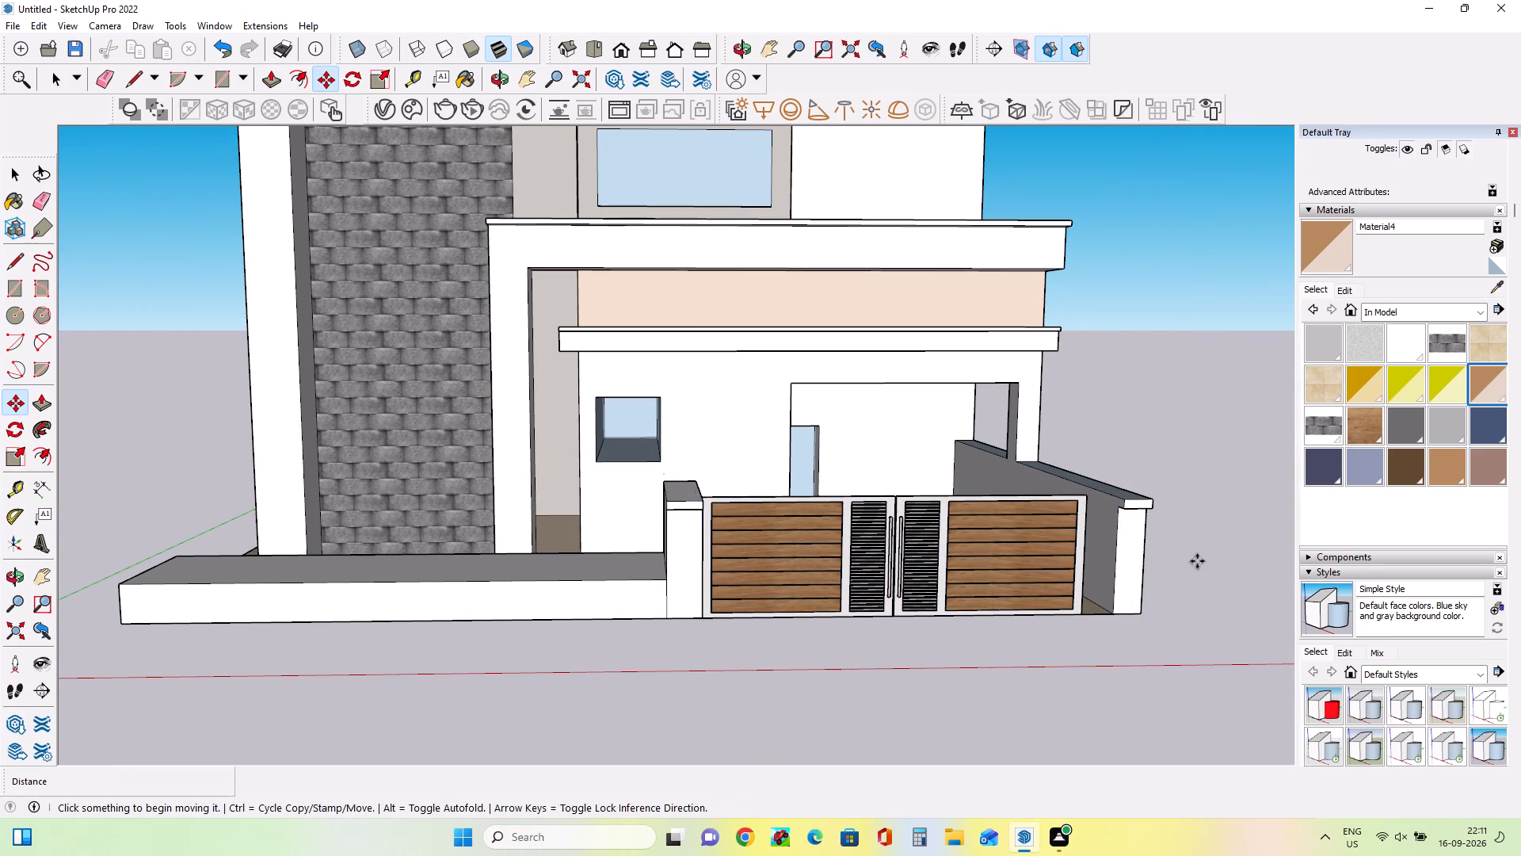
Stretch the gate's far end along the red axis by about 1.06 towards the end of the side boundary wall.
left_click(13, 457)
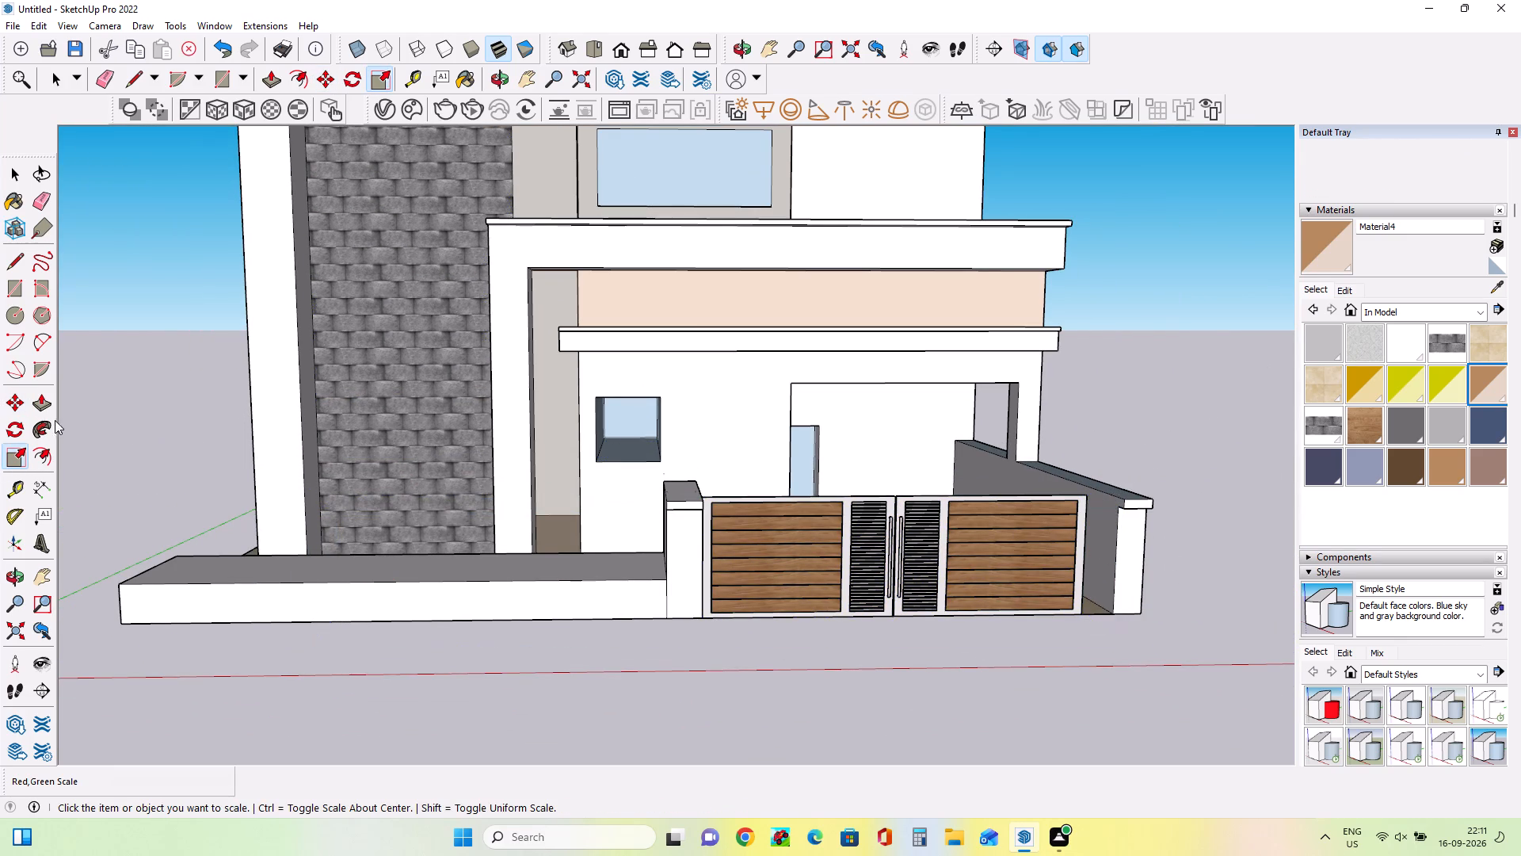
left_click(17, 456)
left_click(1041, 579)
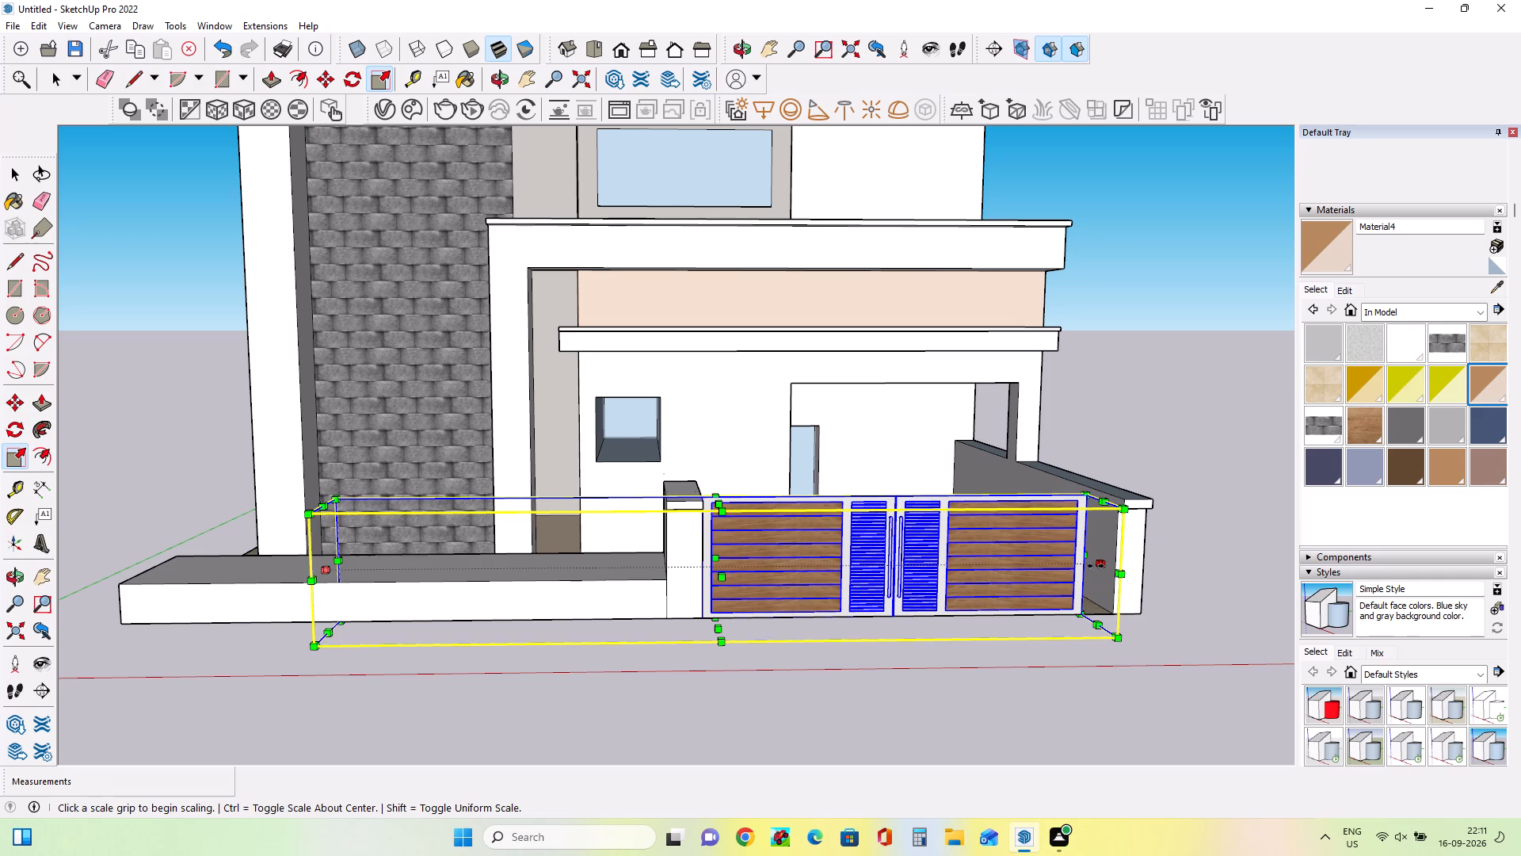
left_click(1098, 565)
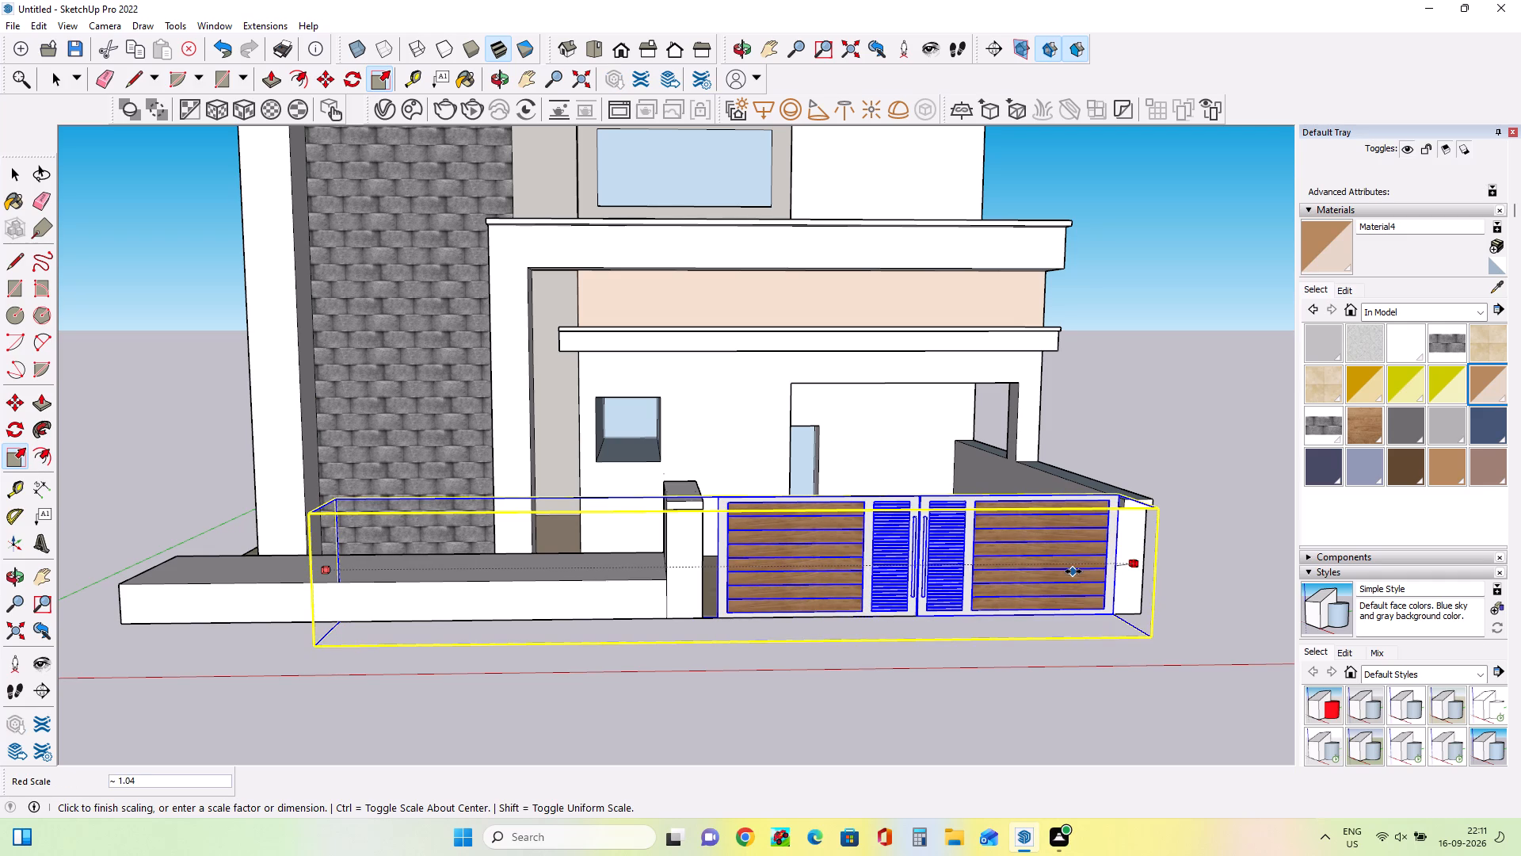
left_click(1073, 571)
middle_click_drag(1134, 579, 923, 645)
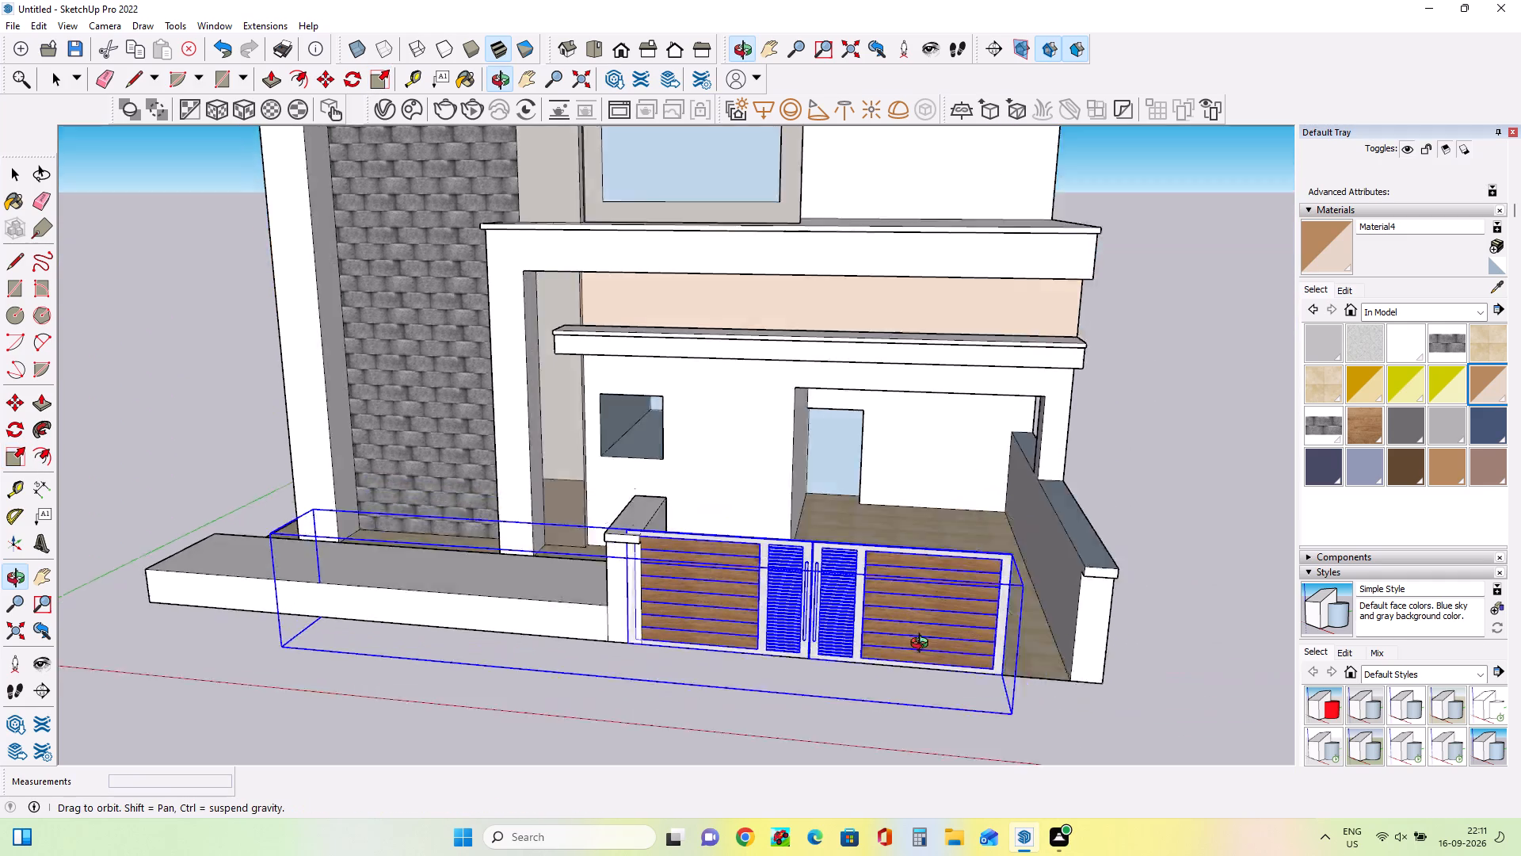
middle_click_drag(923, 645, 788, 632)
middle_click(788, 632)
left_click(716, 685)
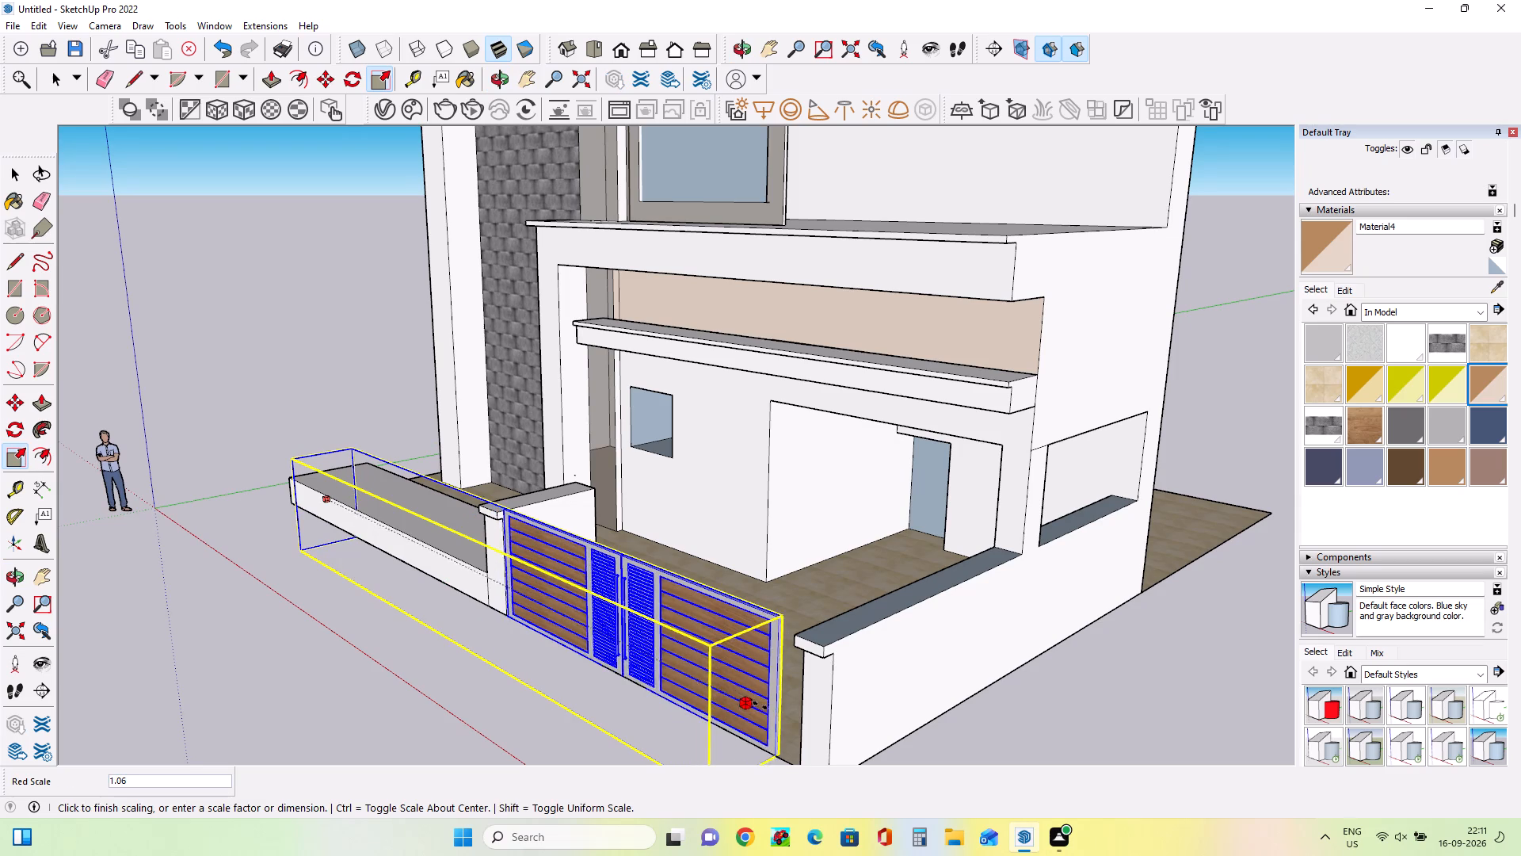
left_click(774, 713)
Stretch the gate's pillar end along the red axis by about 1.04 to close the gap beside the pillar.
middle_click_drag(593, 667, 823, 665)
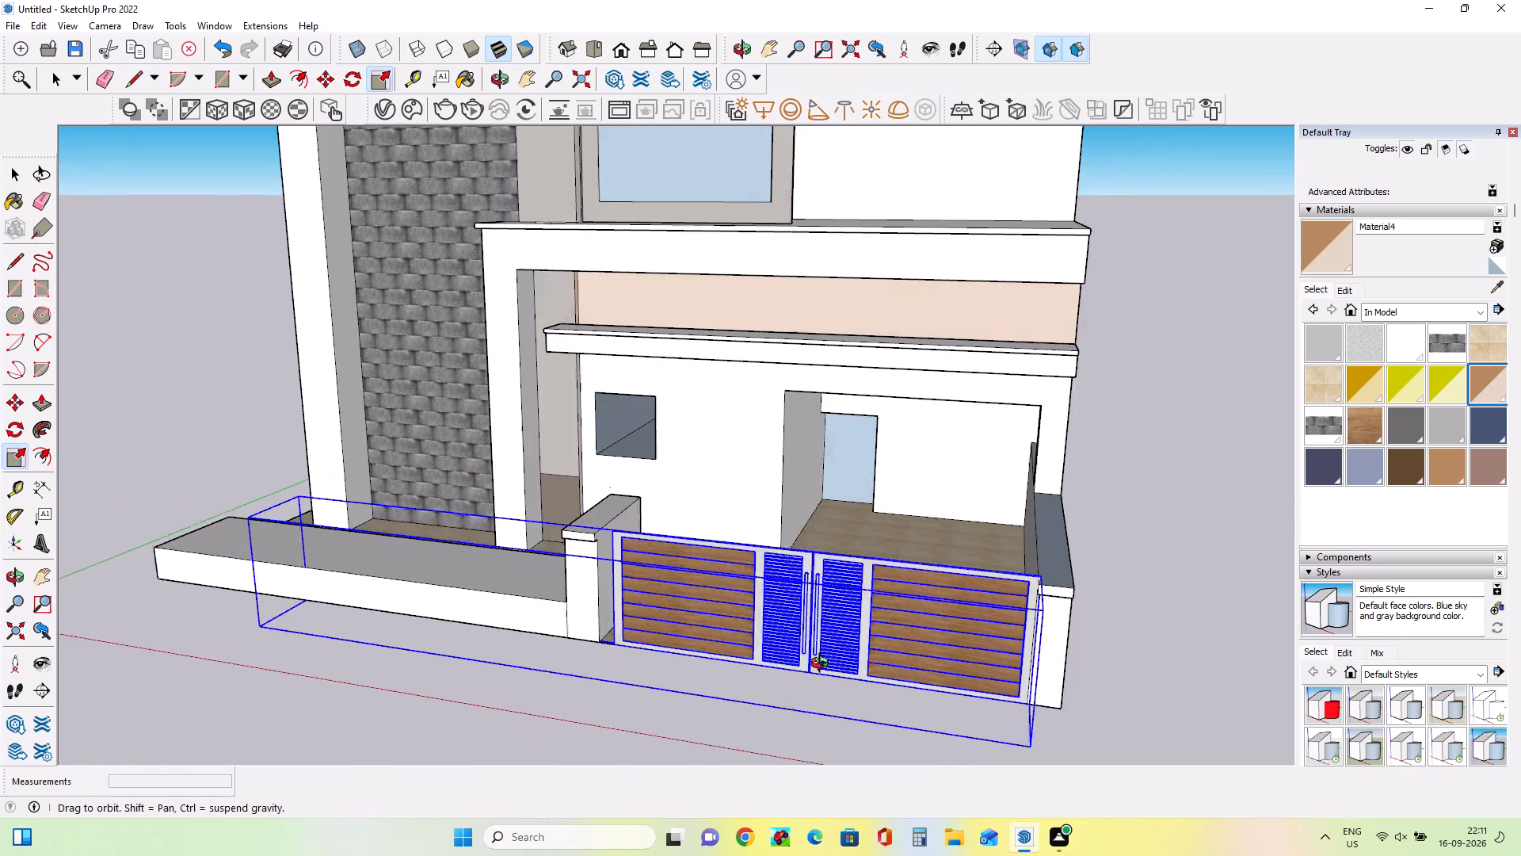
middle_click_drag(823, 665, 829, 663)
middle_click_drag(589, 579, 593, 580)
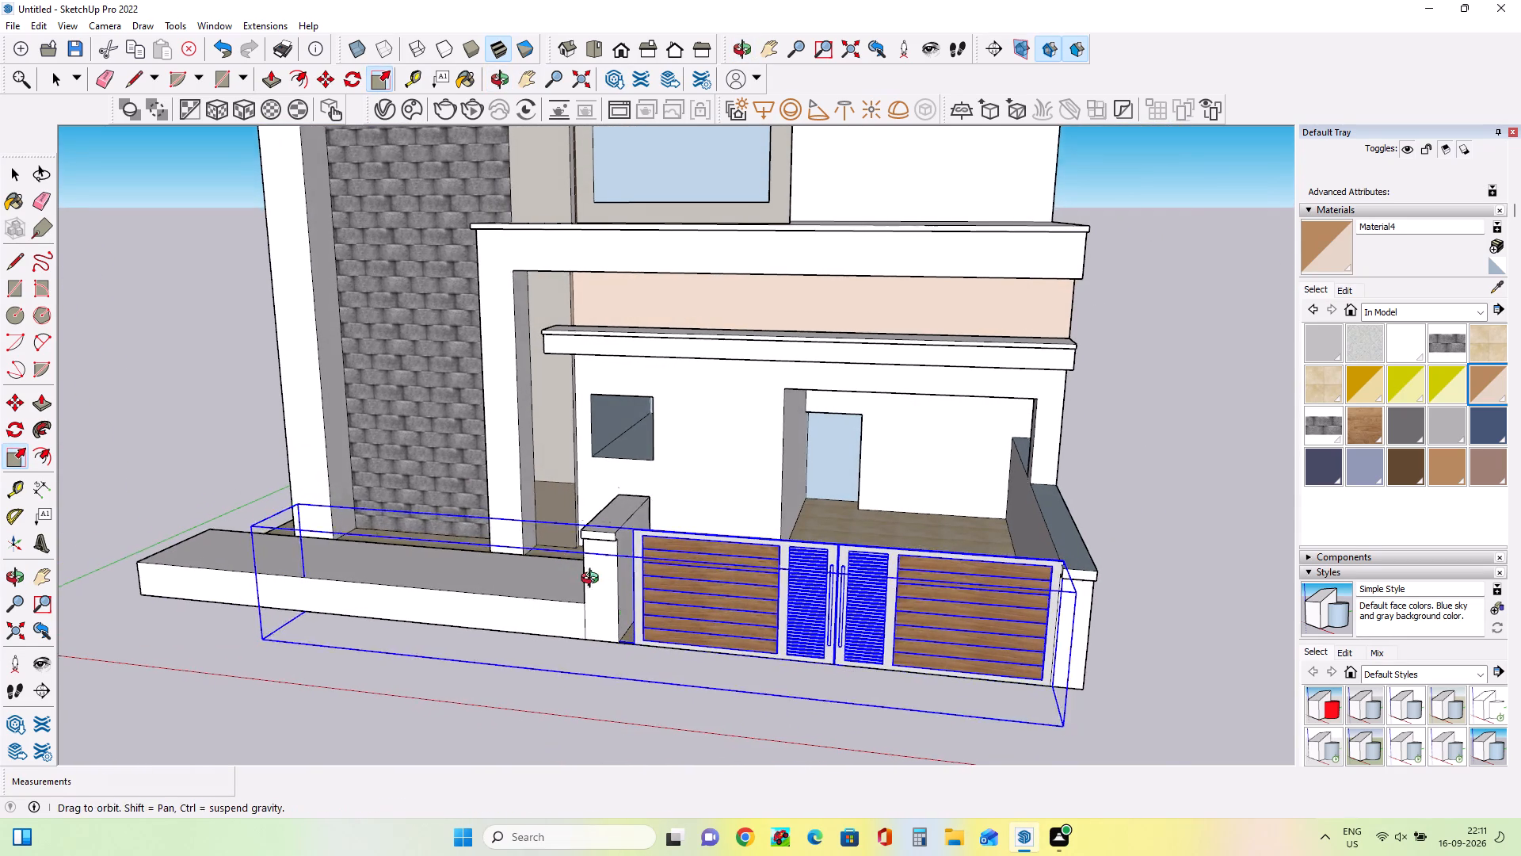
middle_click_drag(593, 580, 647, 598)
left_click(295, 591)
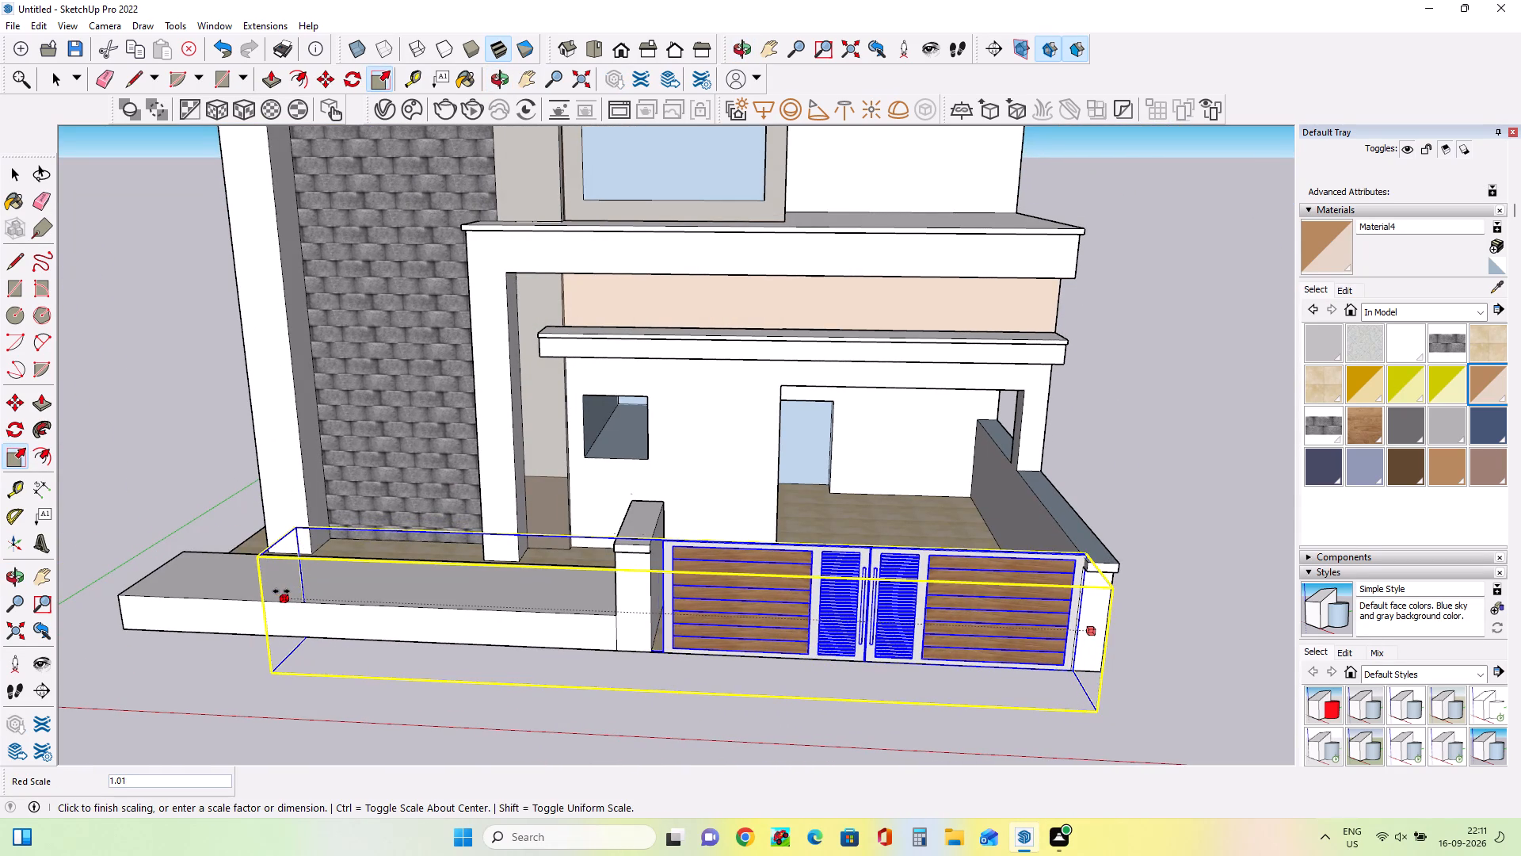
left_click(261, 590)
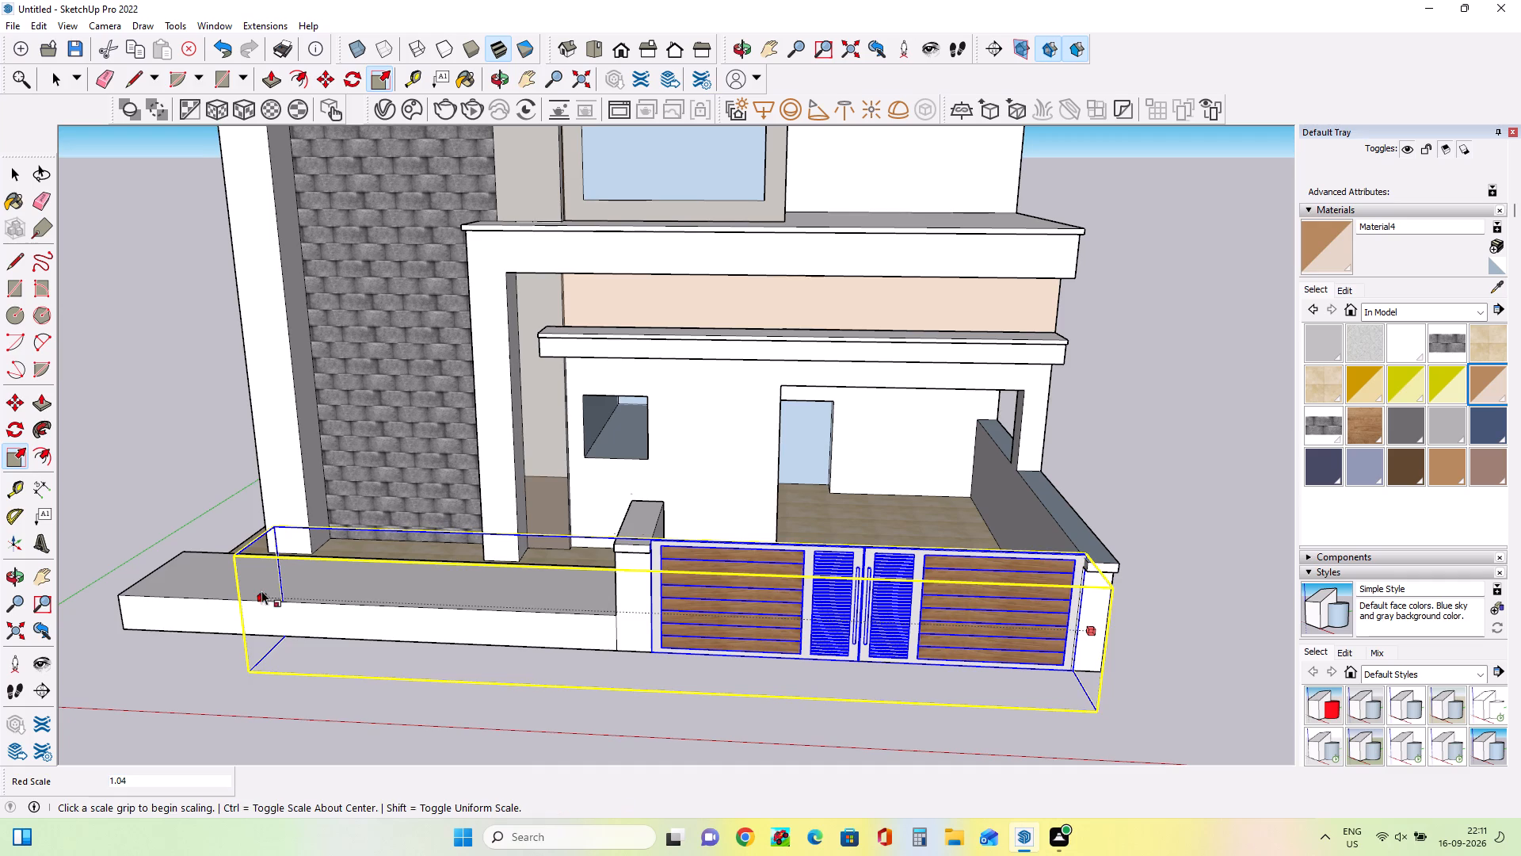
middle_click_drag(528, 672, 596, 663)
scroll(598, 660, "down", 4)
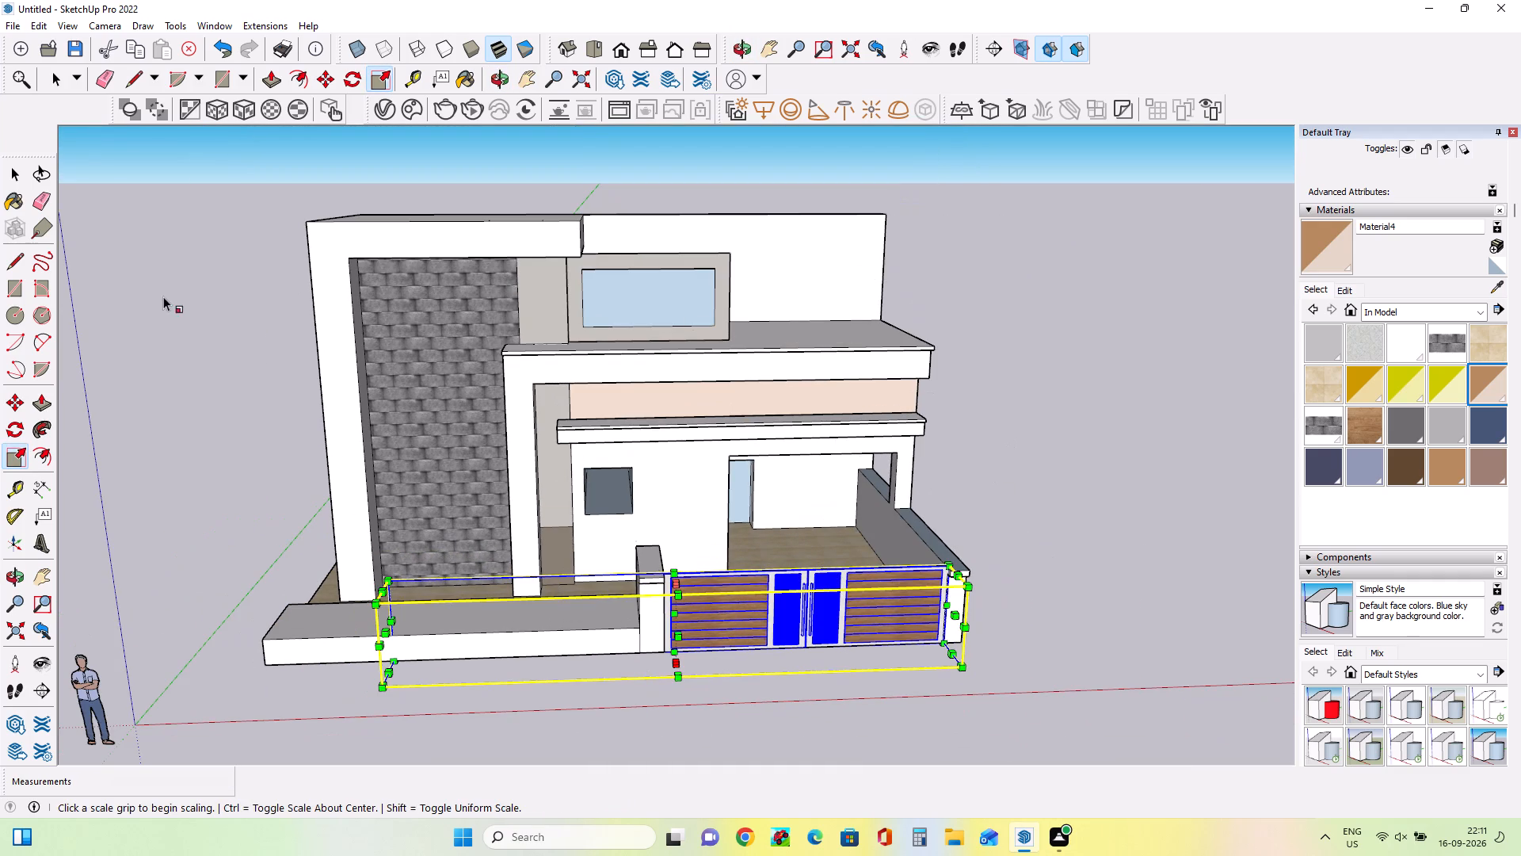
left_click(17, 178)
left_click(282, 388)
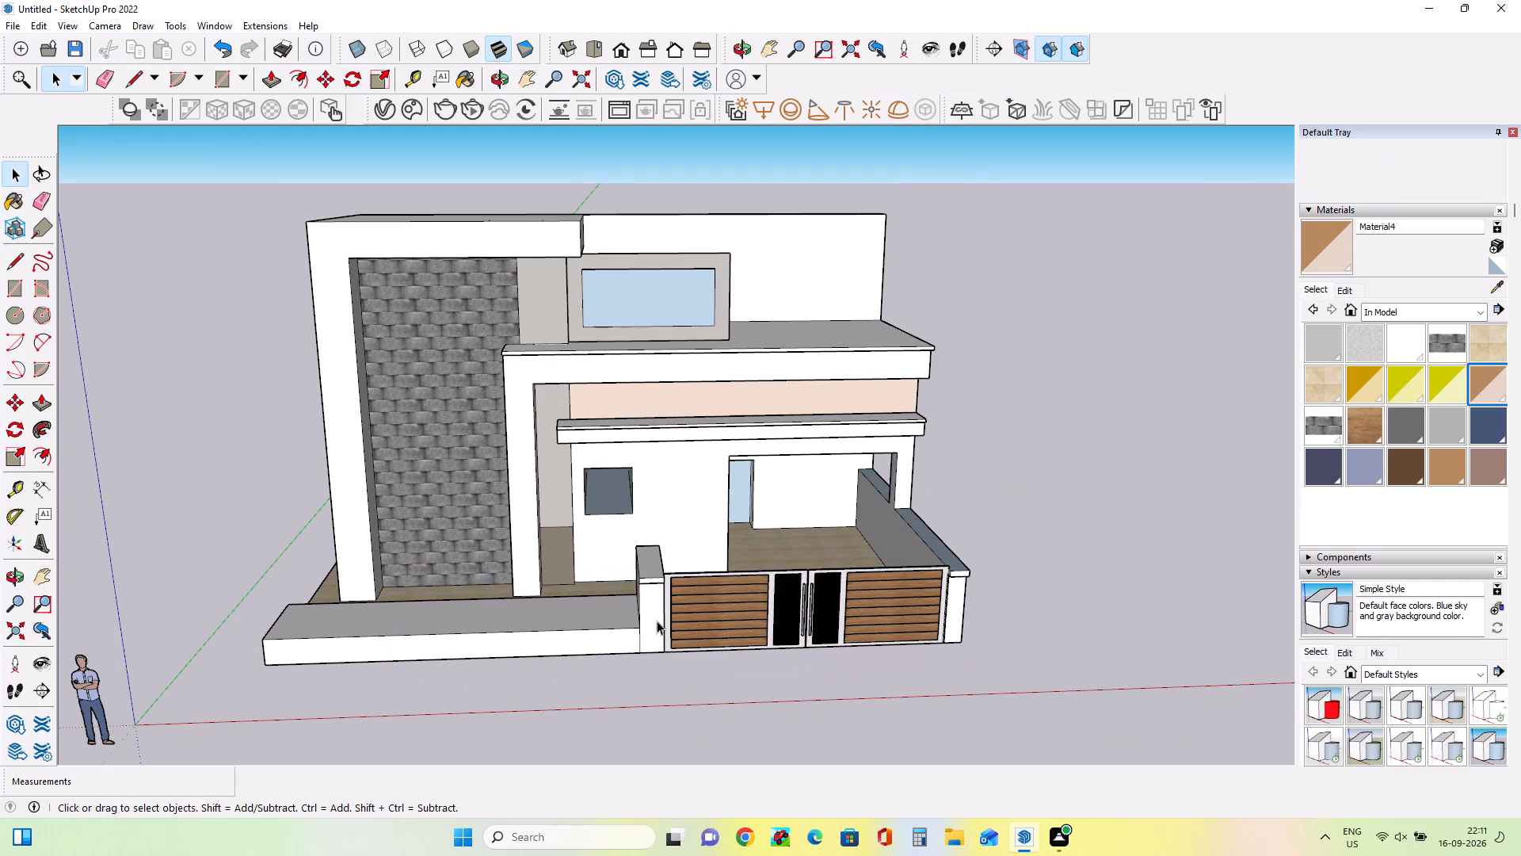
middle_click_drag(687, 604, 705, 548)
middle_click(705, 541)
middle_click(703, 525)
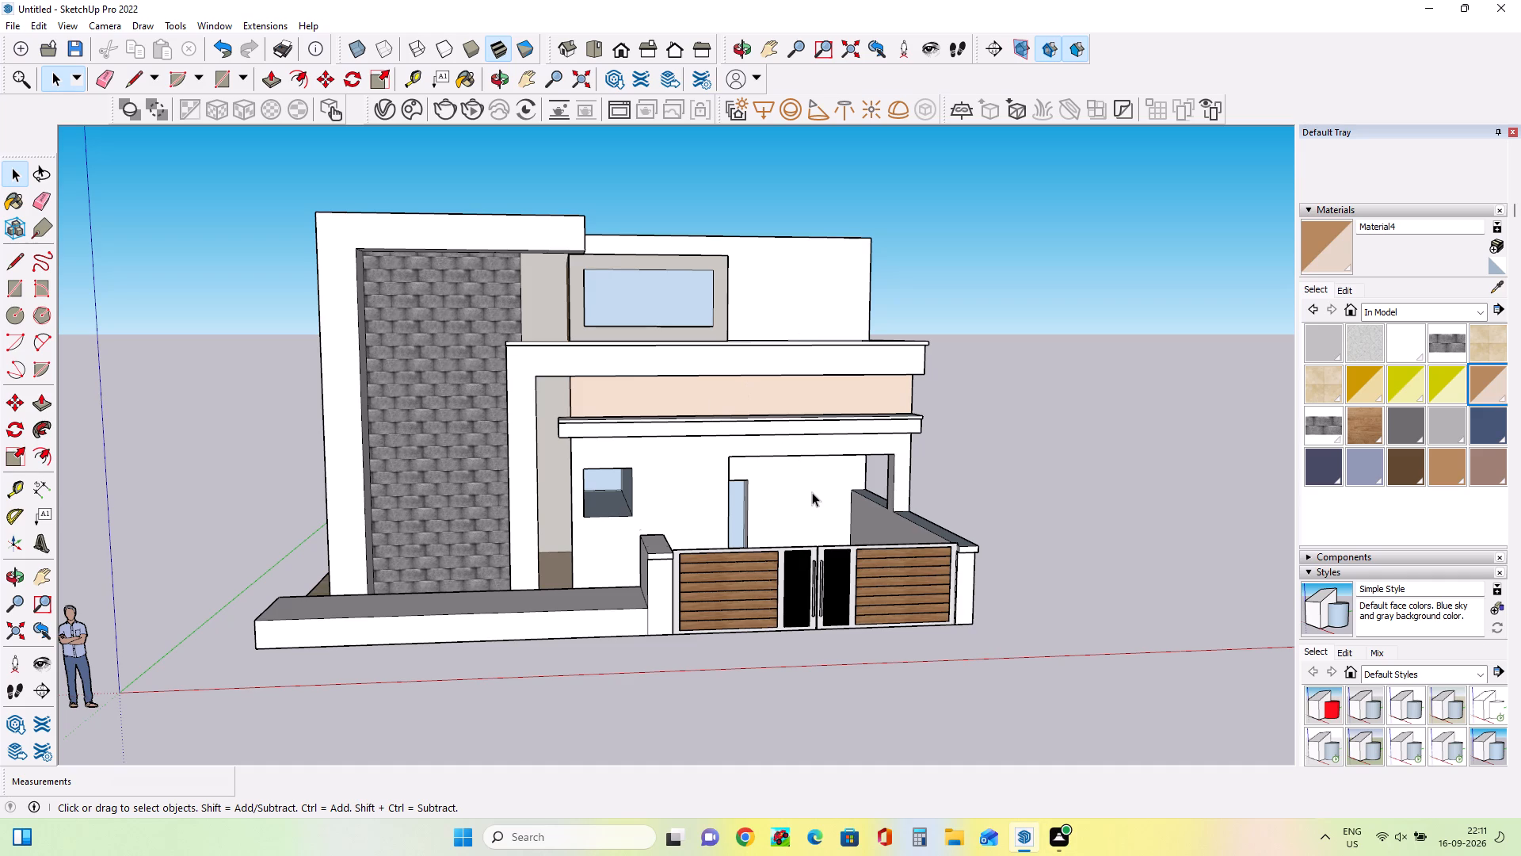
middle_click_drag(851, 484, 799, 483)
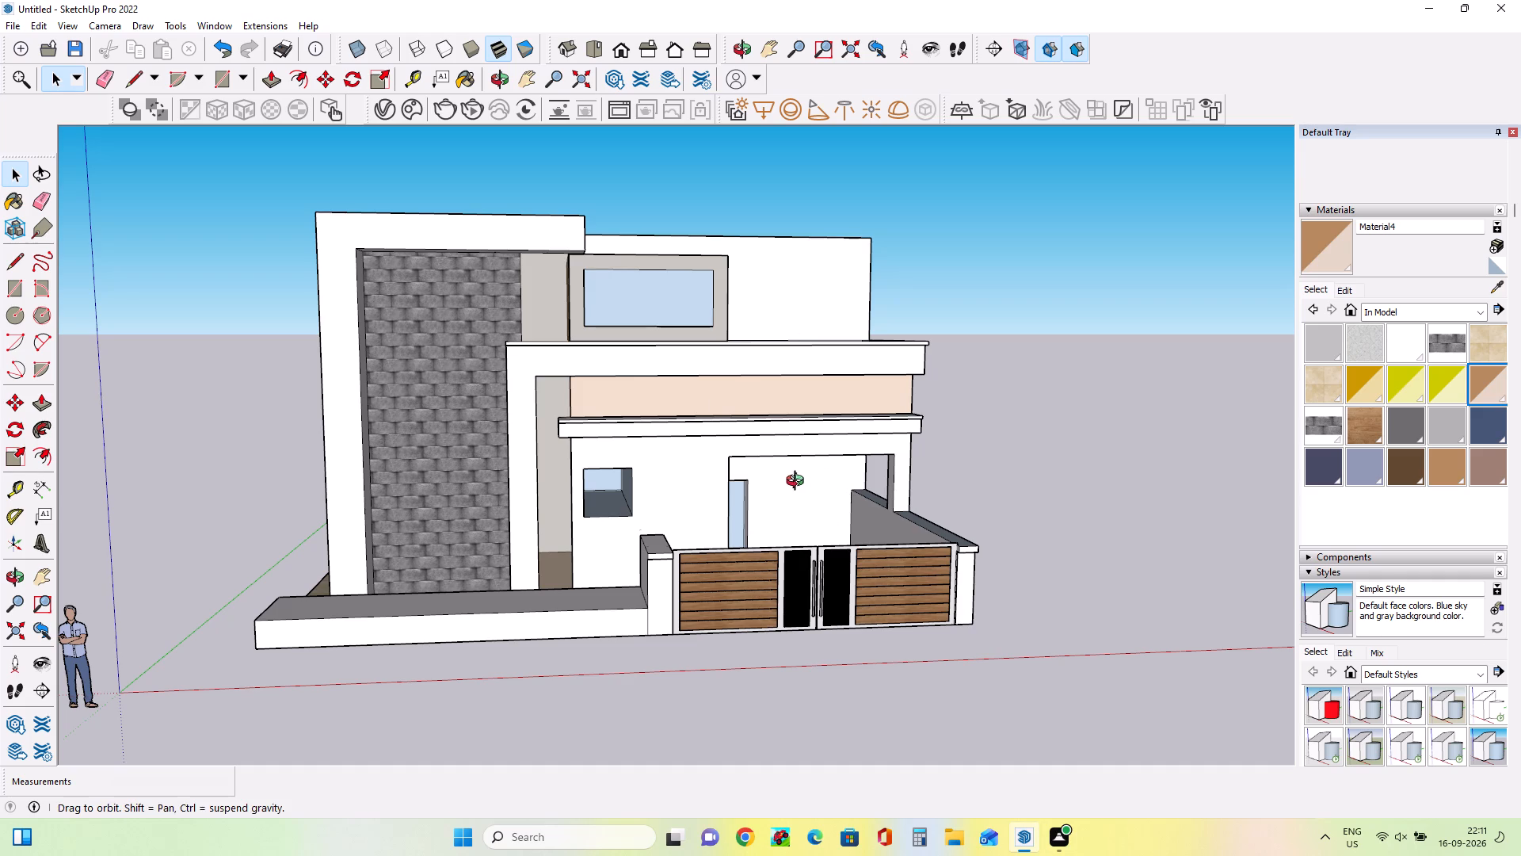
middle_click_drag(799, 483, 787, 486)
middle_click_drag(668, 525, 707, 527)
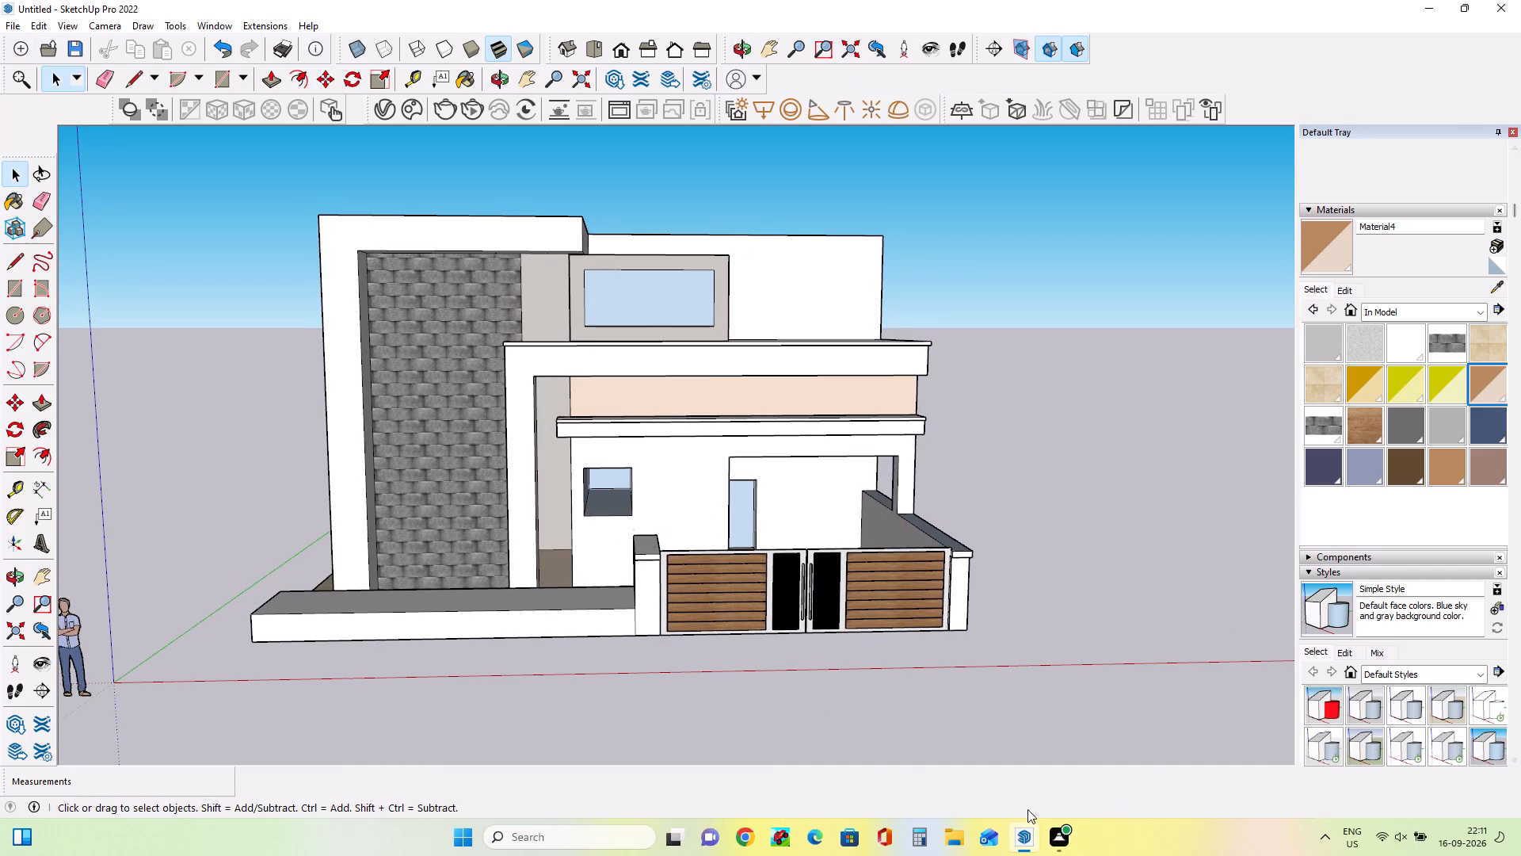
Switch to Chrome and search Google for "door" in a new tab.
left_click(742, 831)
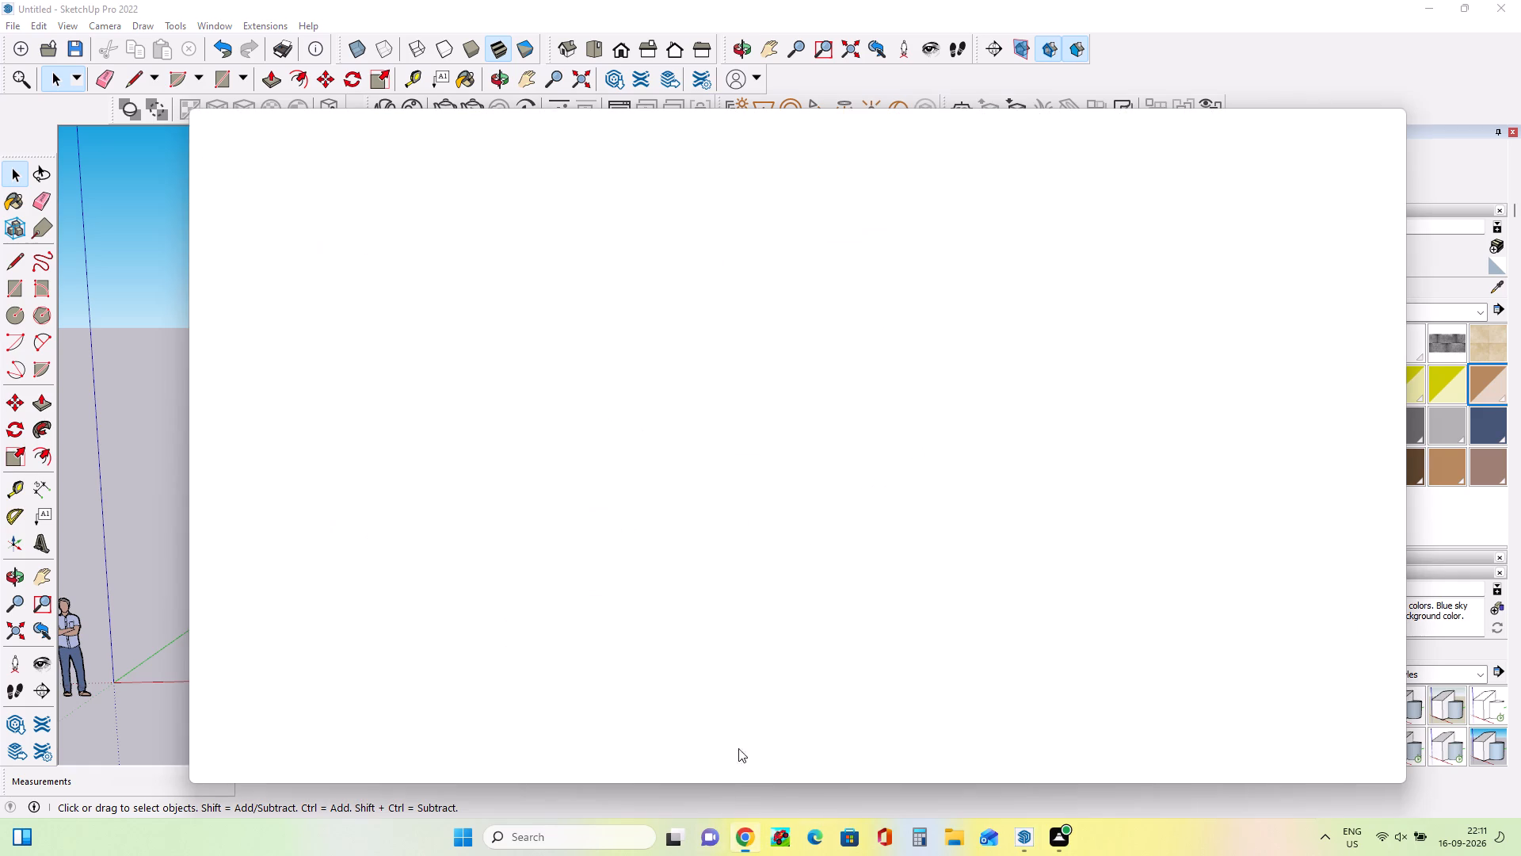
left_click(414, 123)
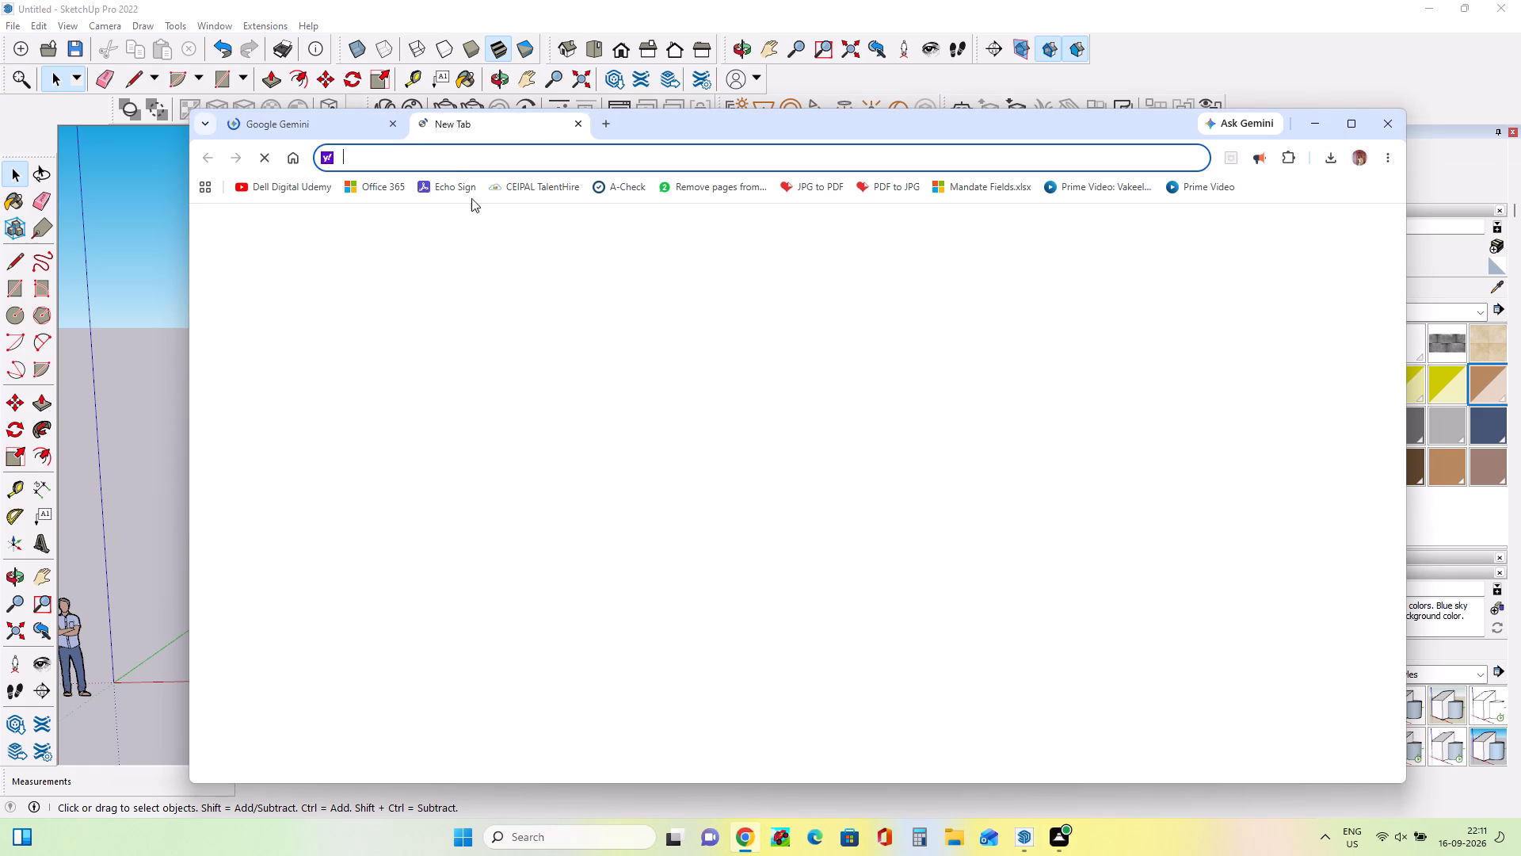
left_click(670, 440)
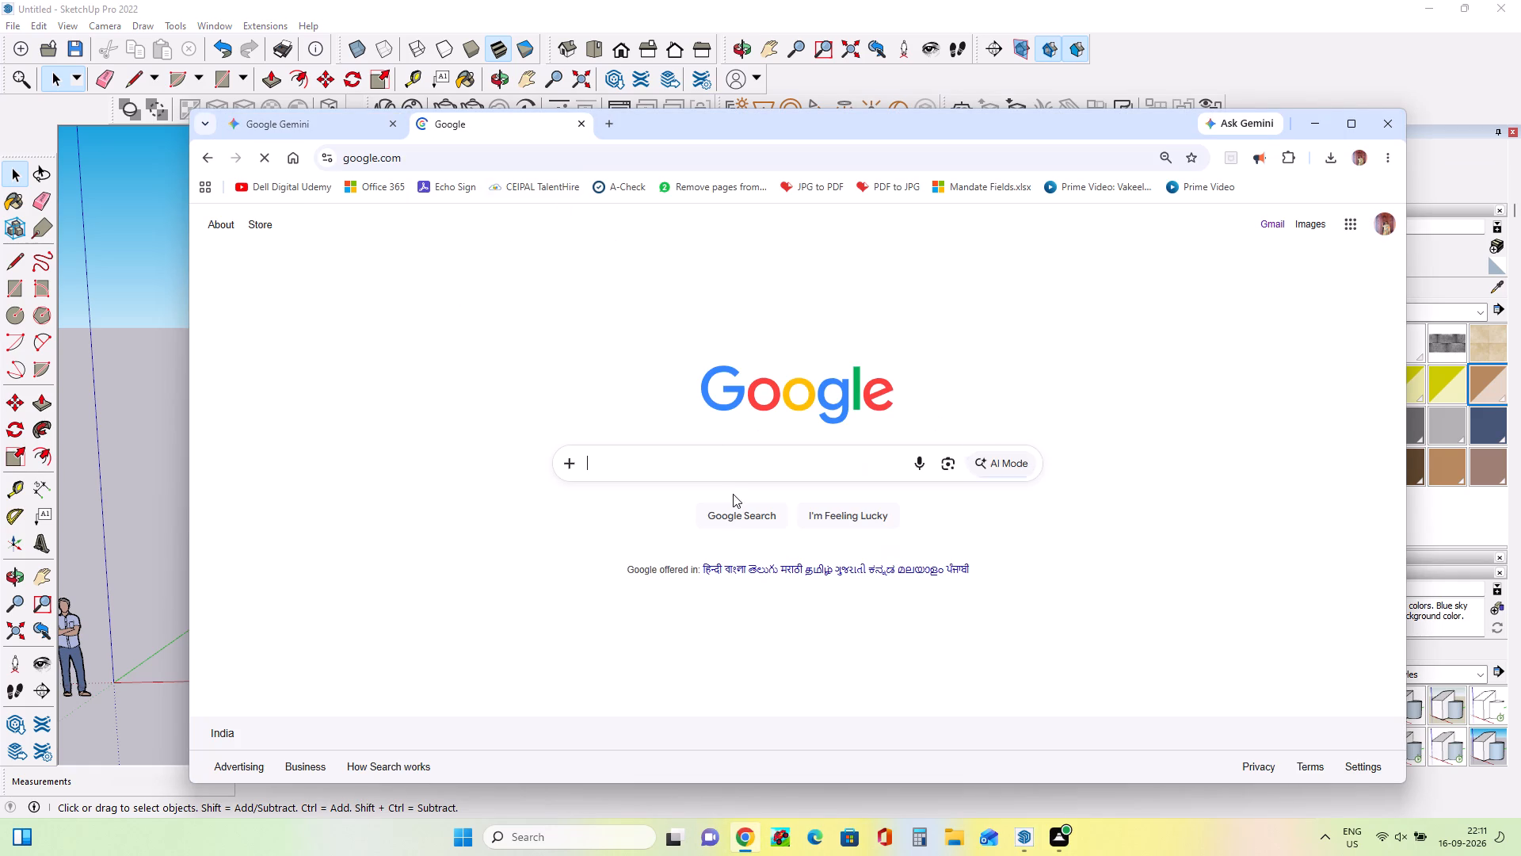
left_click(730, 479)
type("door")
key("Return")
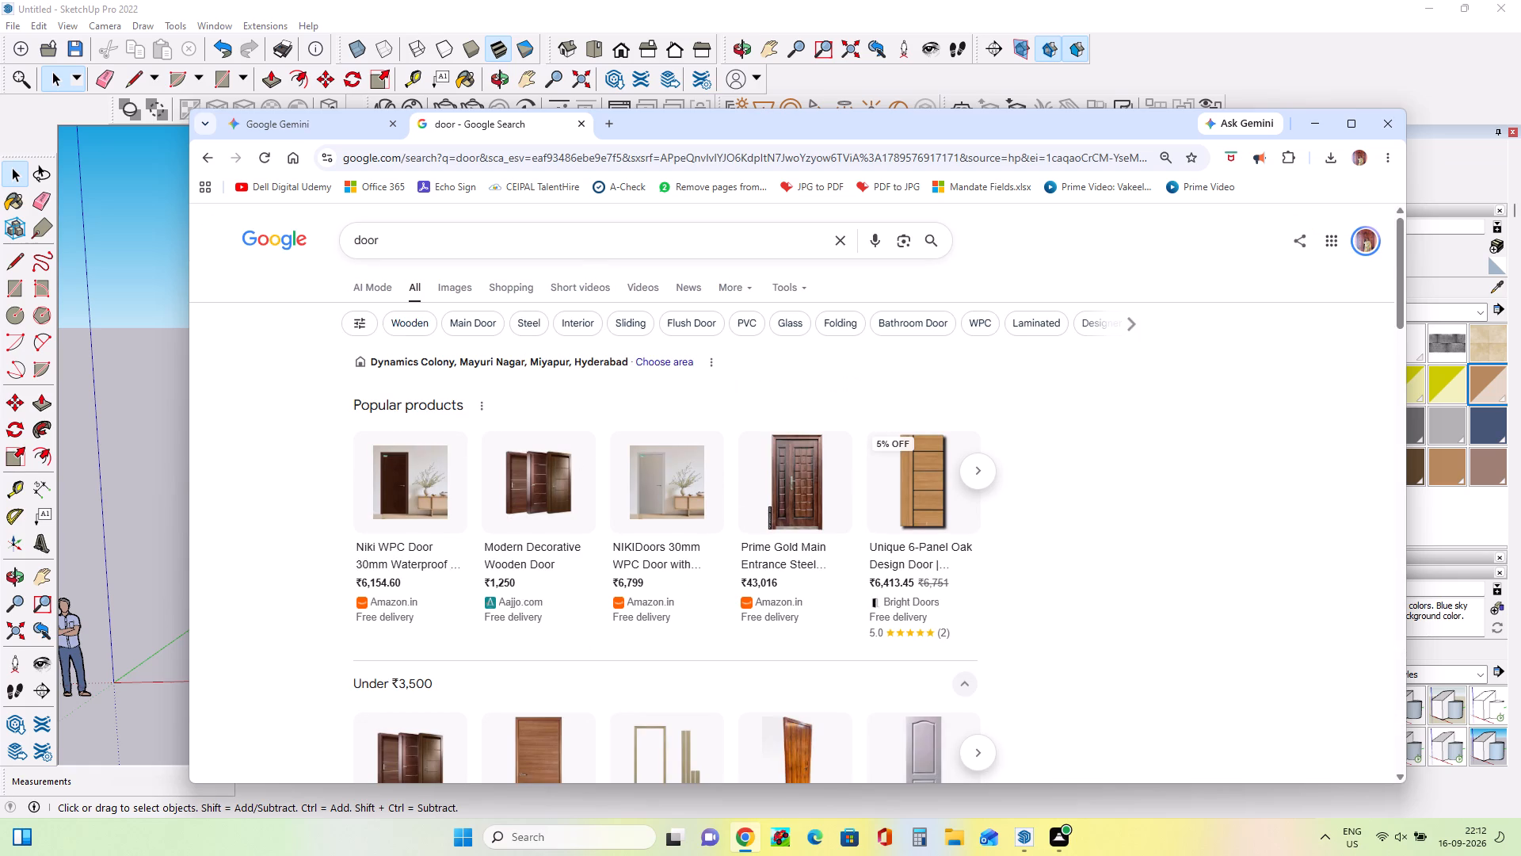
Replace the Google search with "3d warehouse" and show its results.
left_click(384, 237)
key("BackSpace")
key("BackSpace")
key("BackSpace")
key("BackSpace")
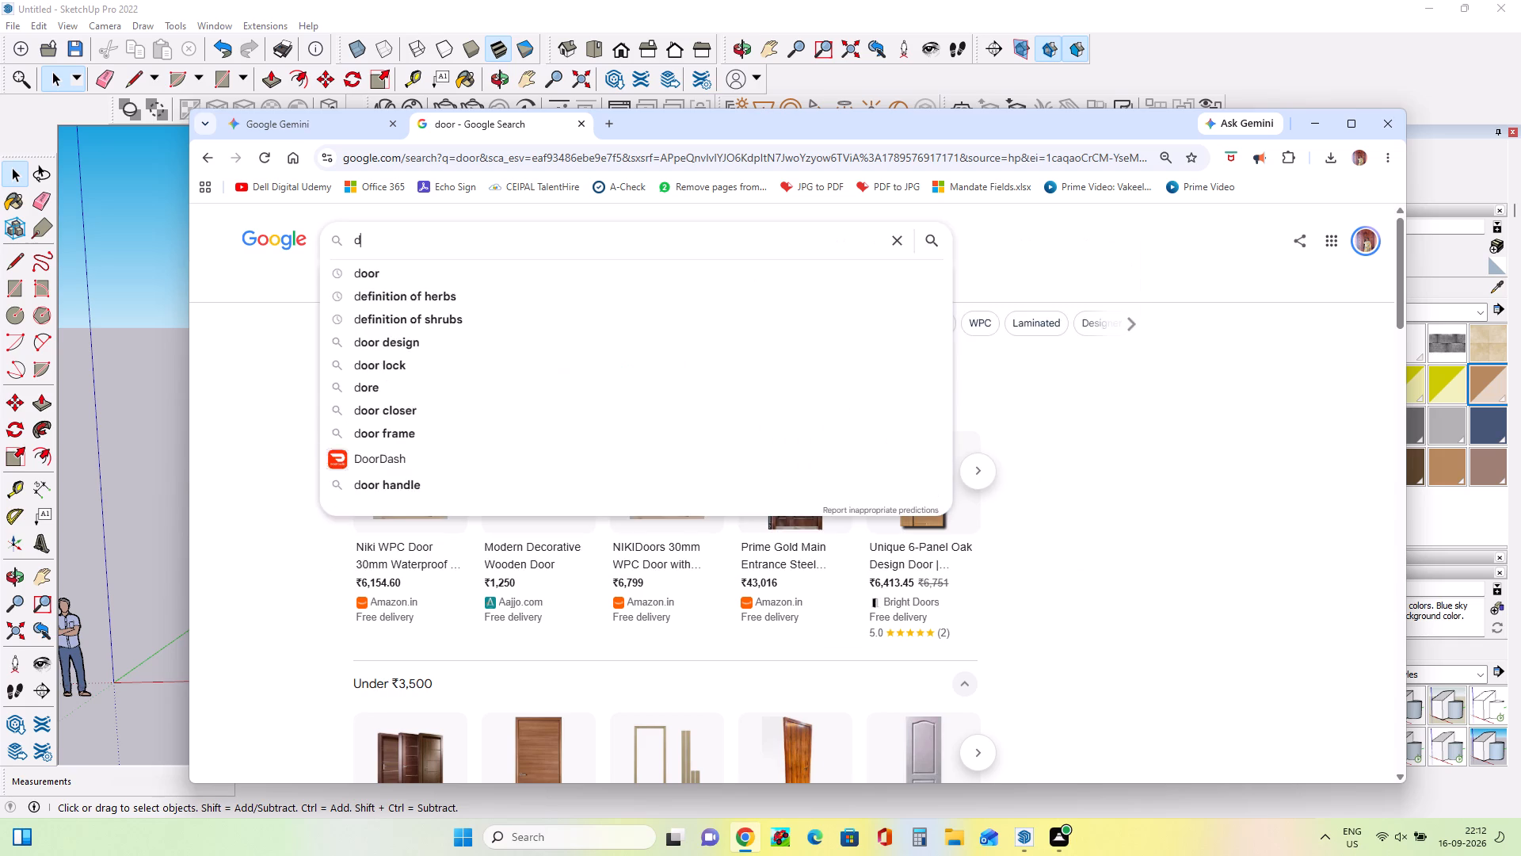
left_click(387, 269)
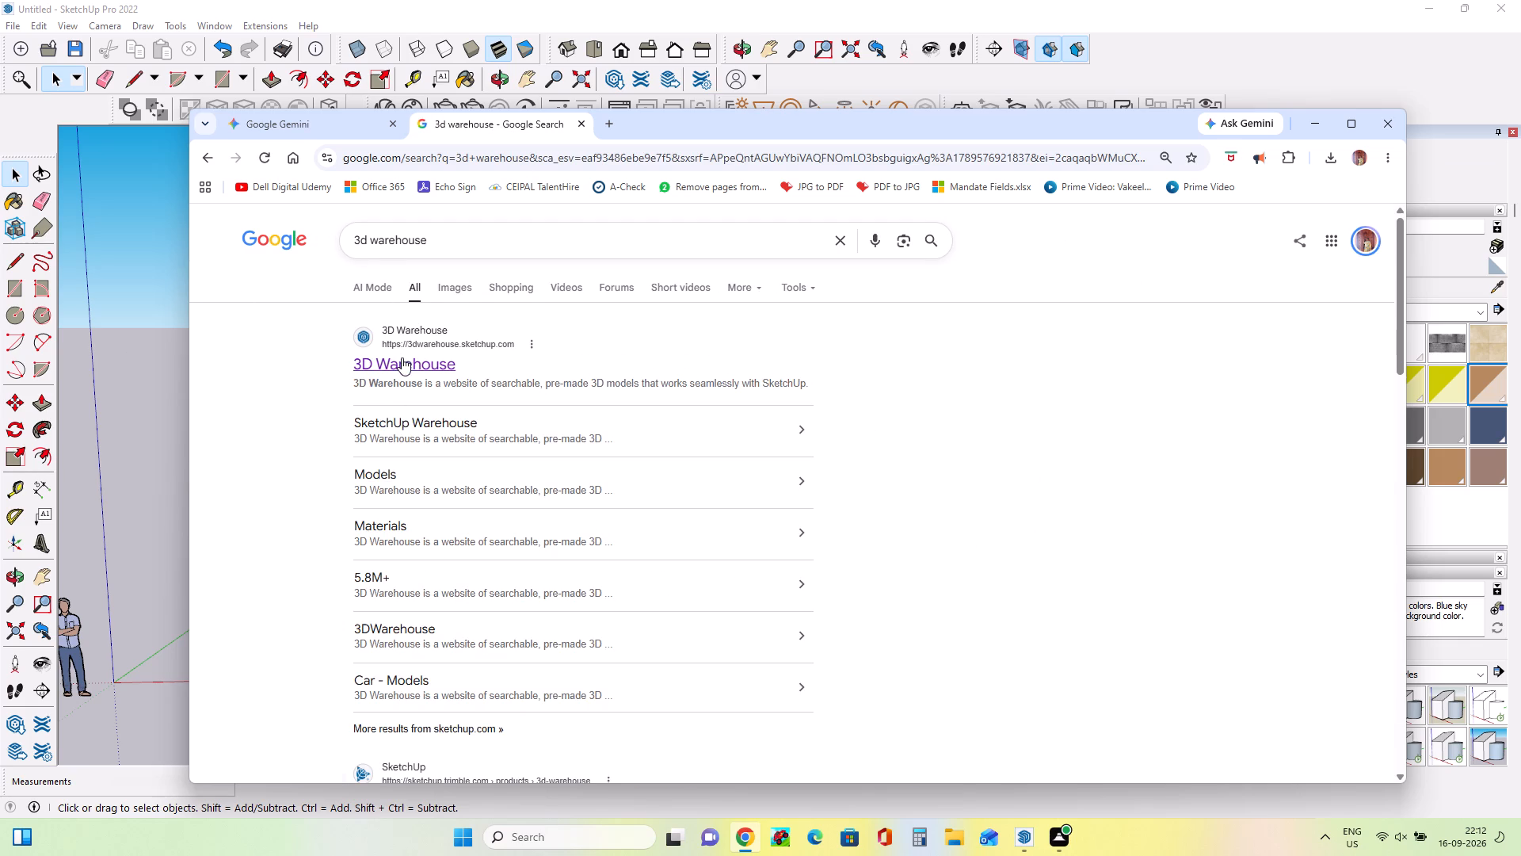
Open the 3D Warehouse site from the search results and search its models for "door".
left_click(402, 365)
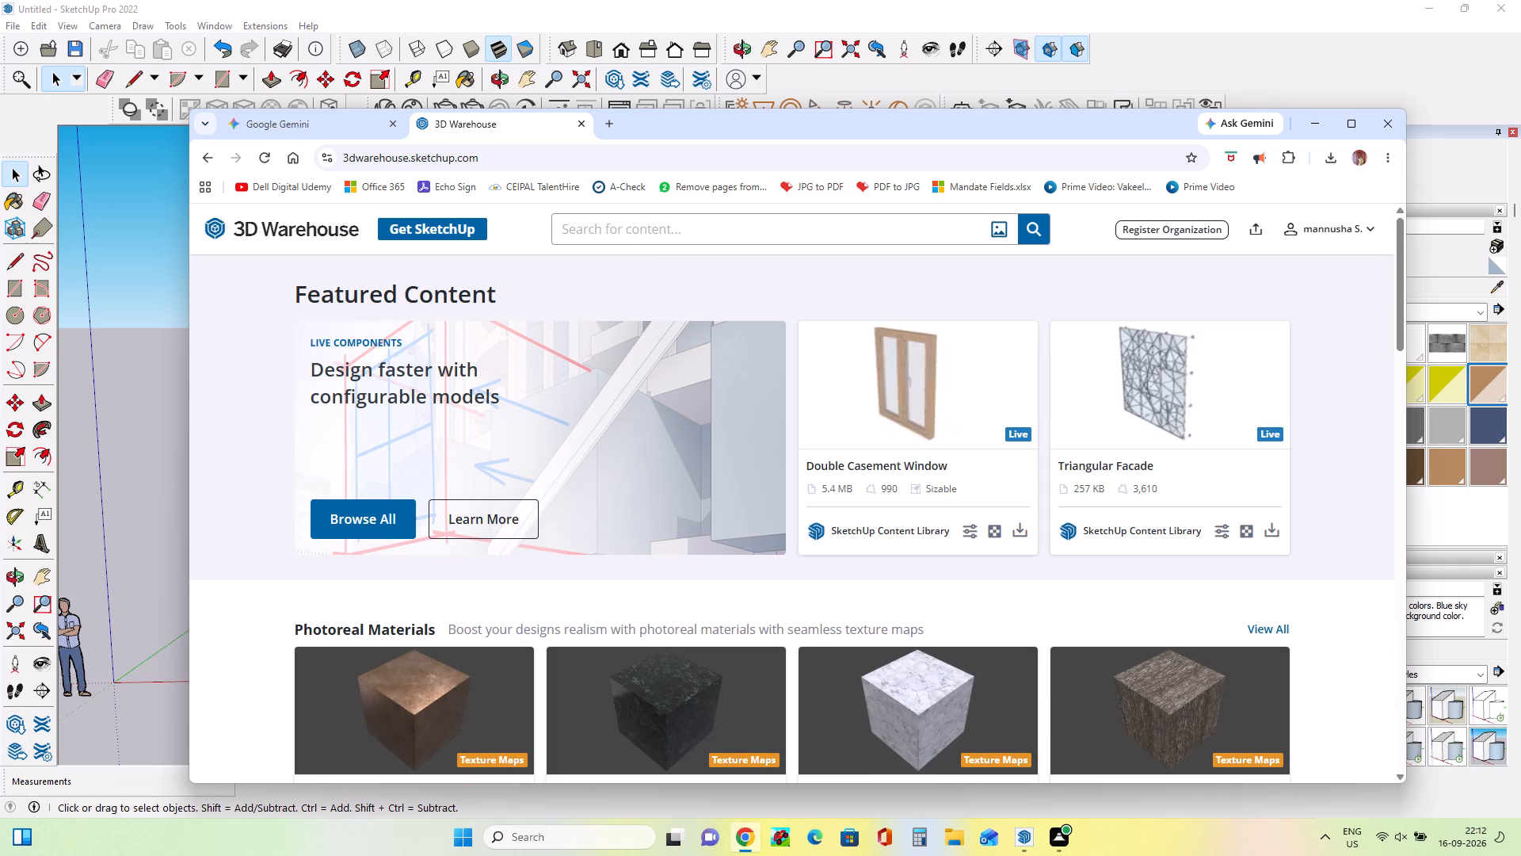
left_click(633, 232)
key("d")
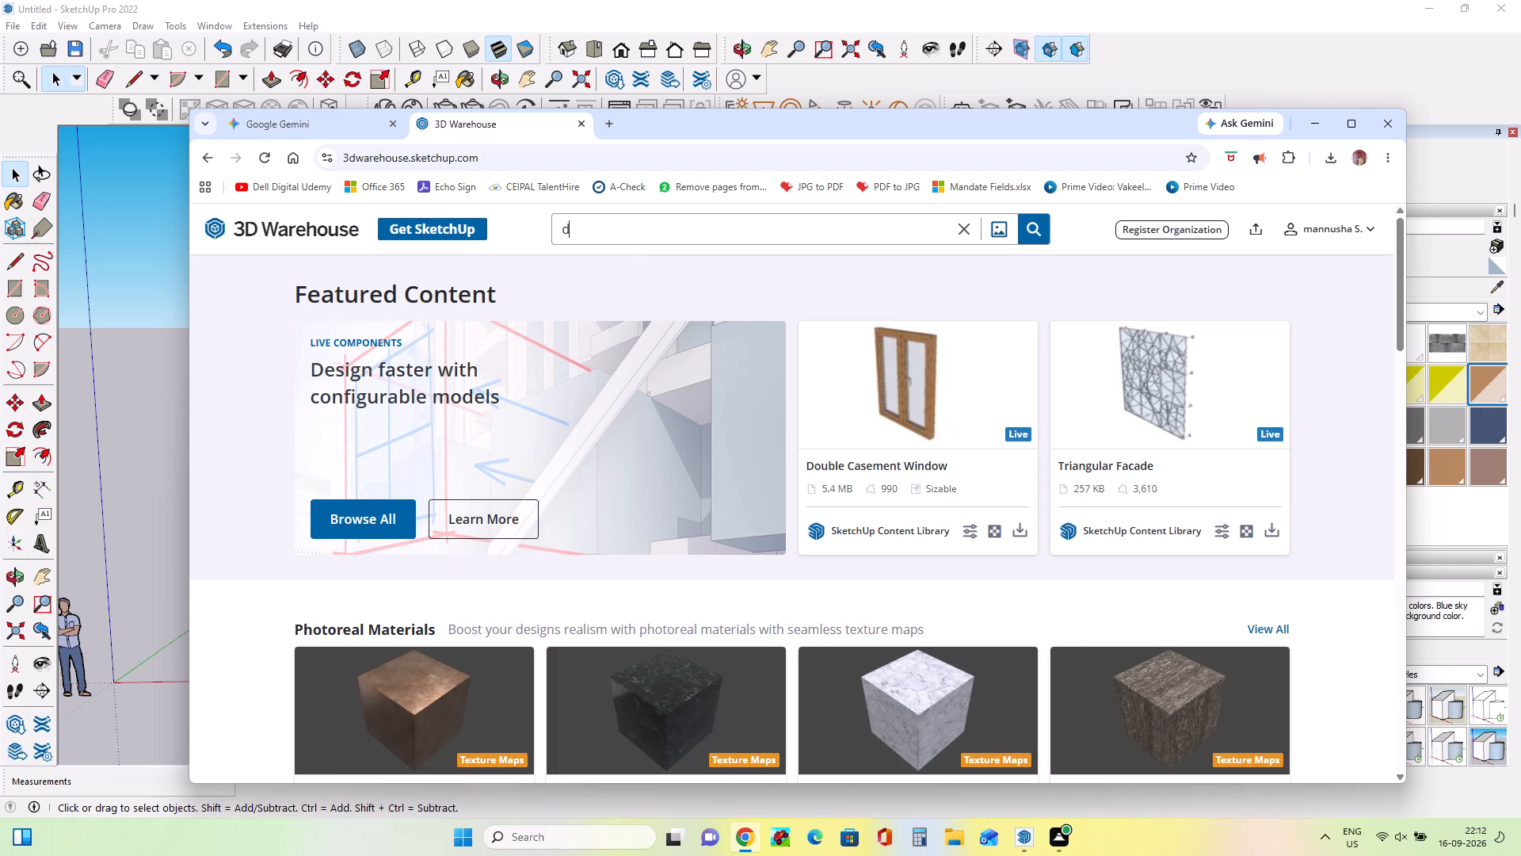
type("oor")
key("Return")
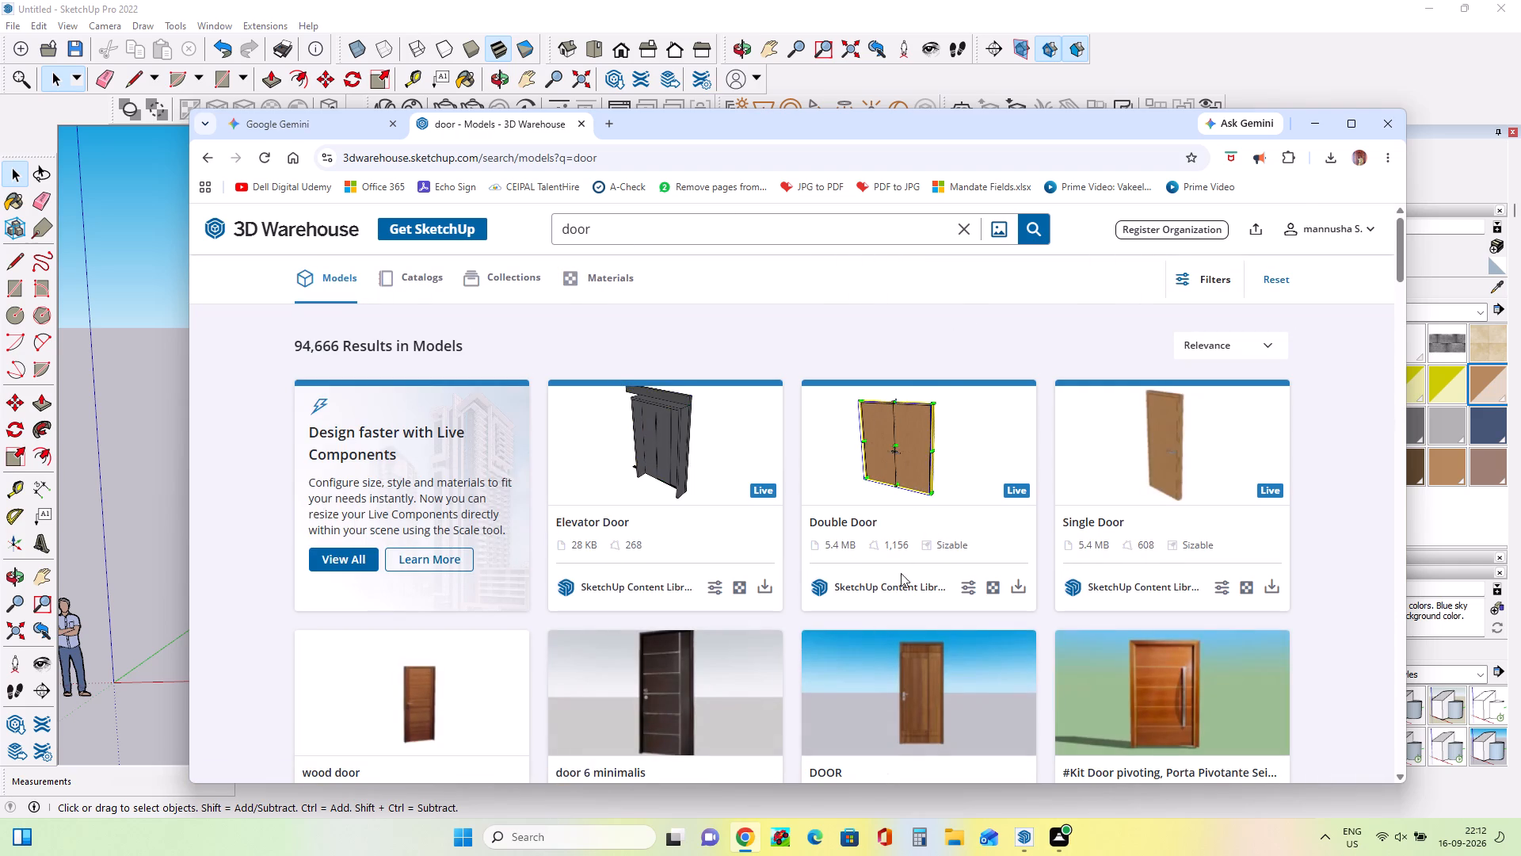
Find the dark brown panelled model titled "door" in the results and try to download it as a SketchUp file.
scroll(1001, 652, "down", 1)
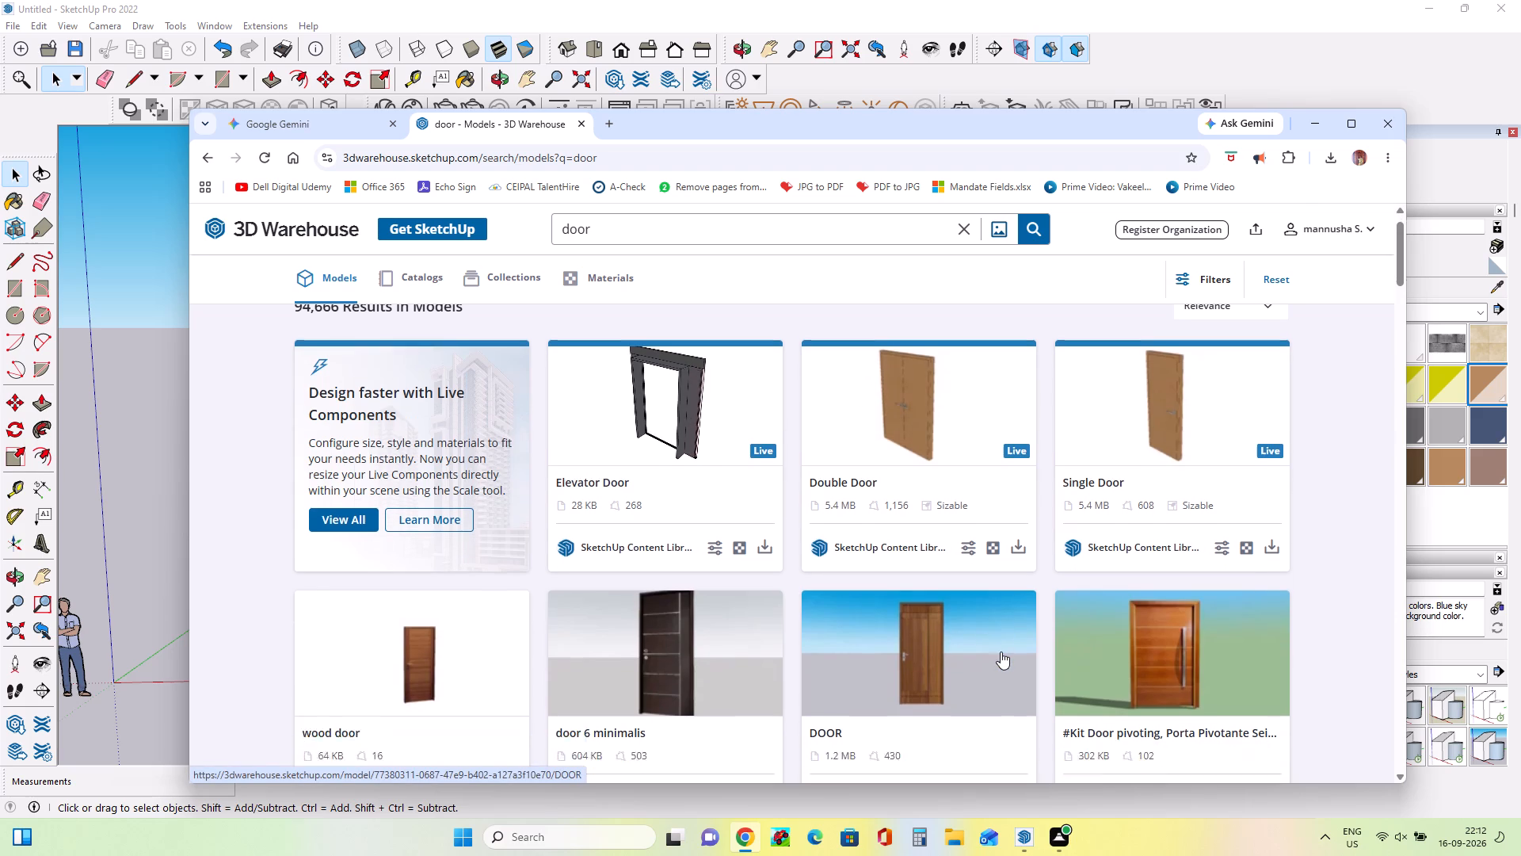
scroll(1001, 652, "down", 1)
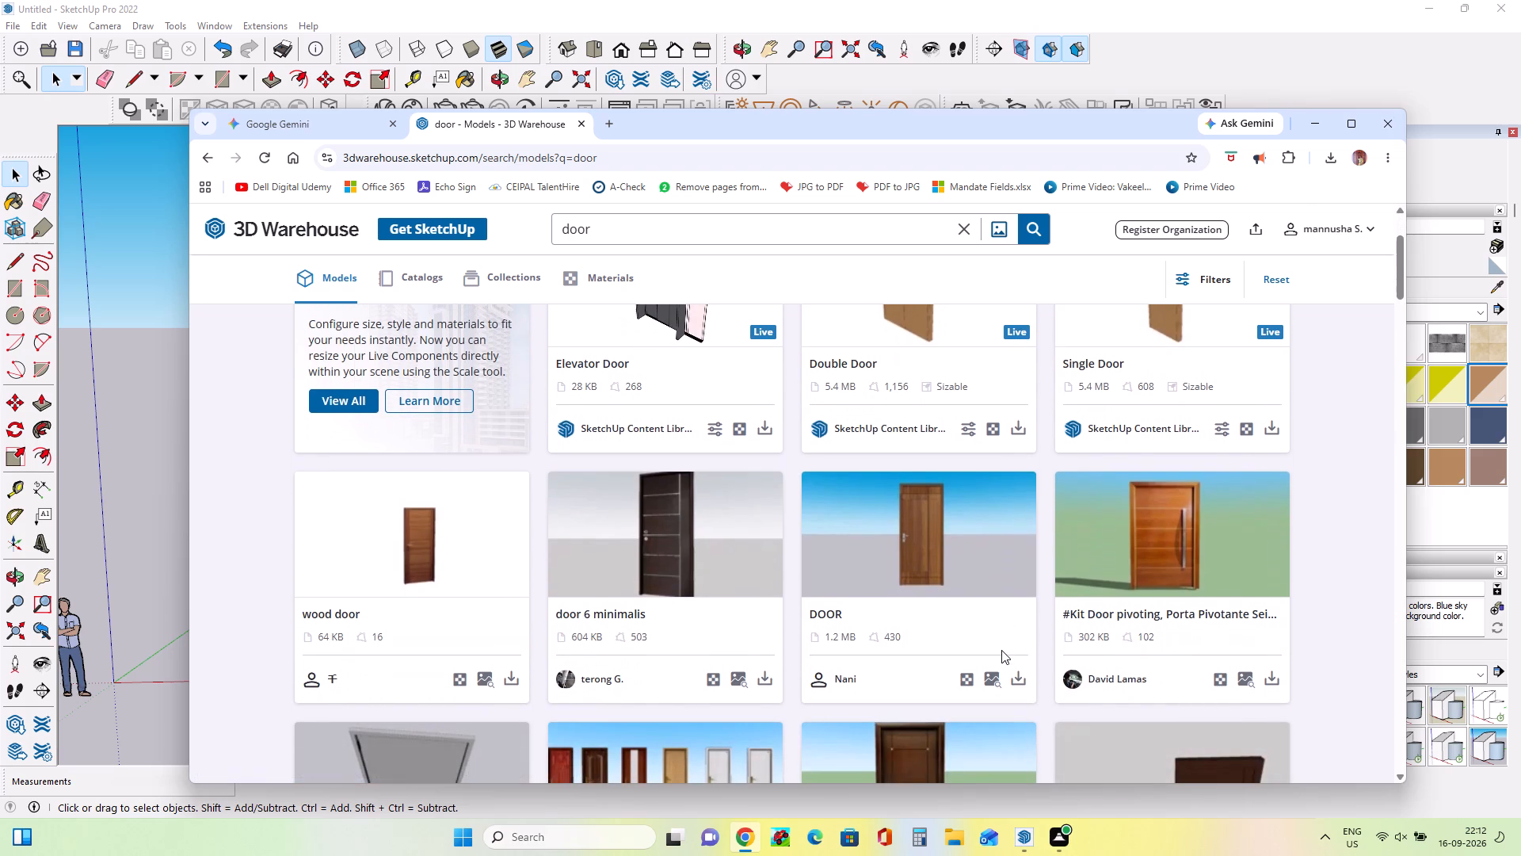
scroll(1001, 650, "down", 2)
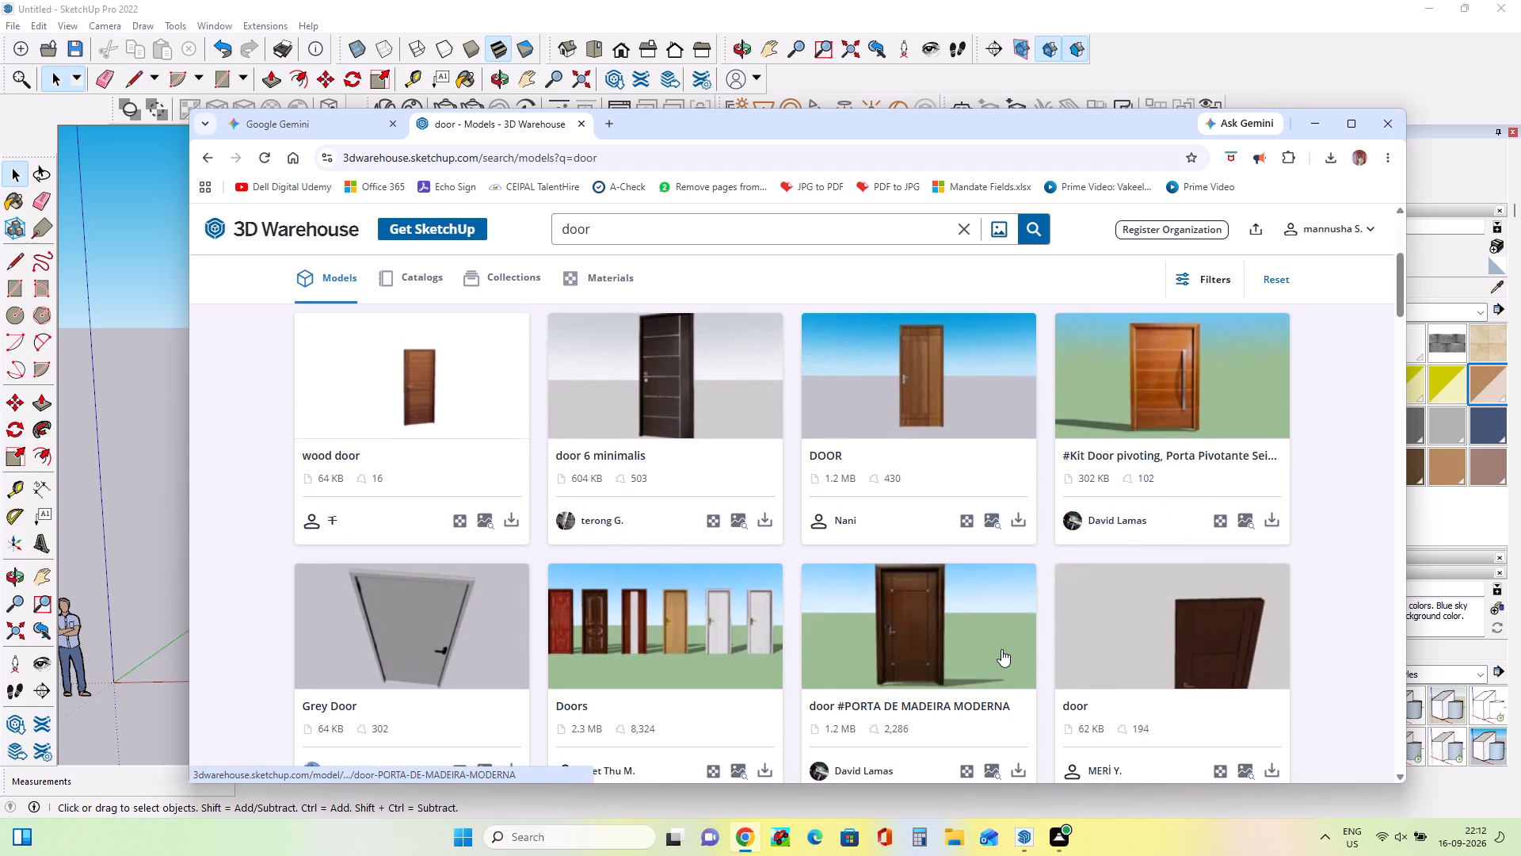
scroll(1001, 649, "down", 1)
left_click(1226, 536)
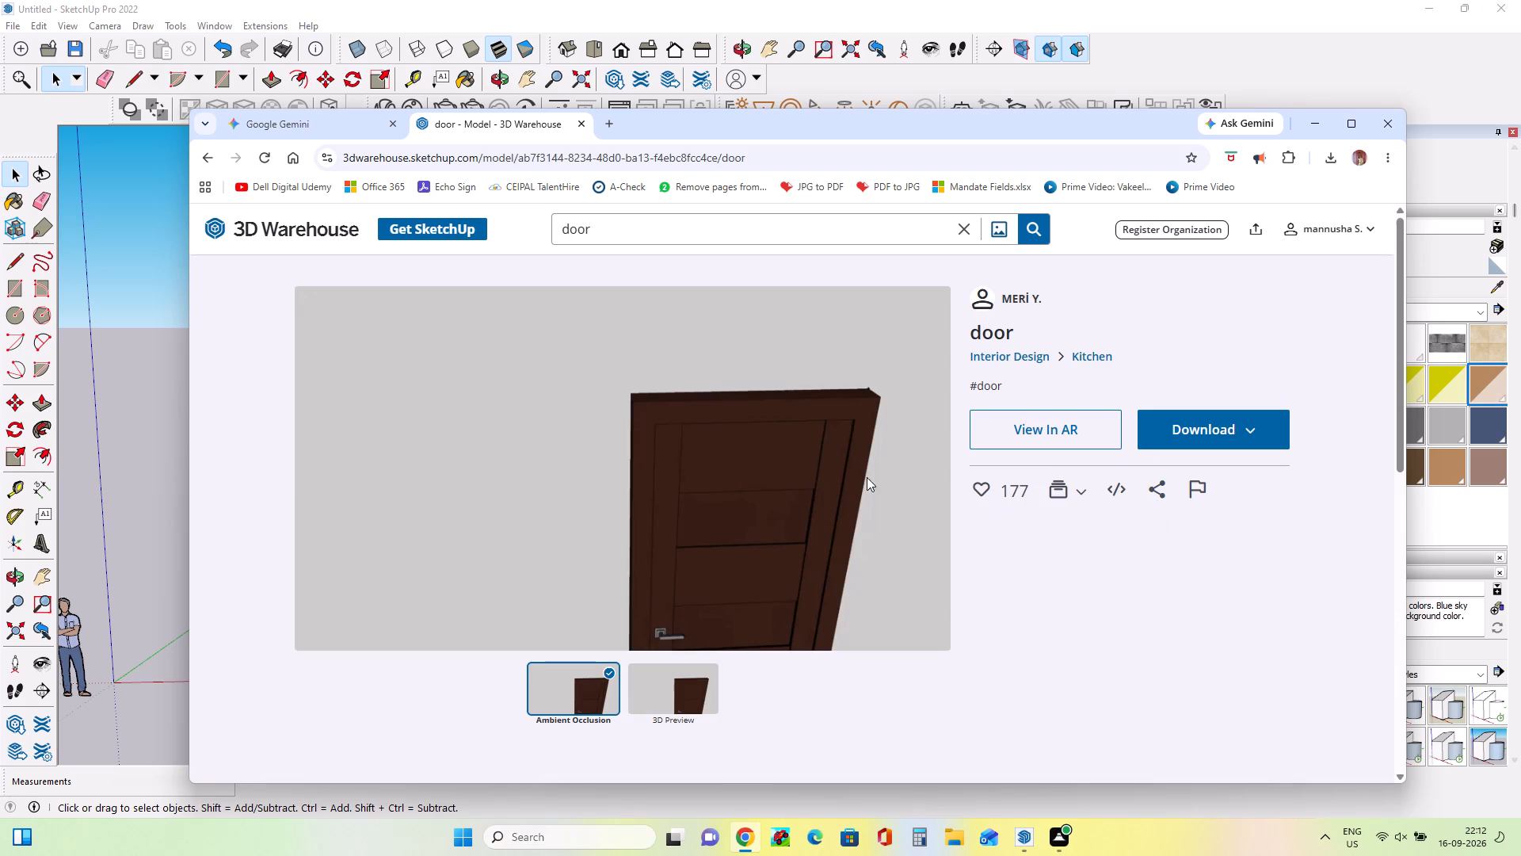
left_click(1198, 440)
left_click(1230, 483)
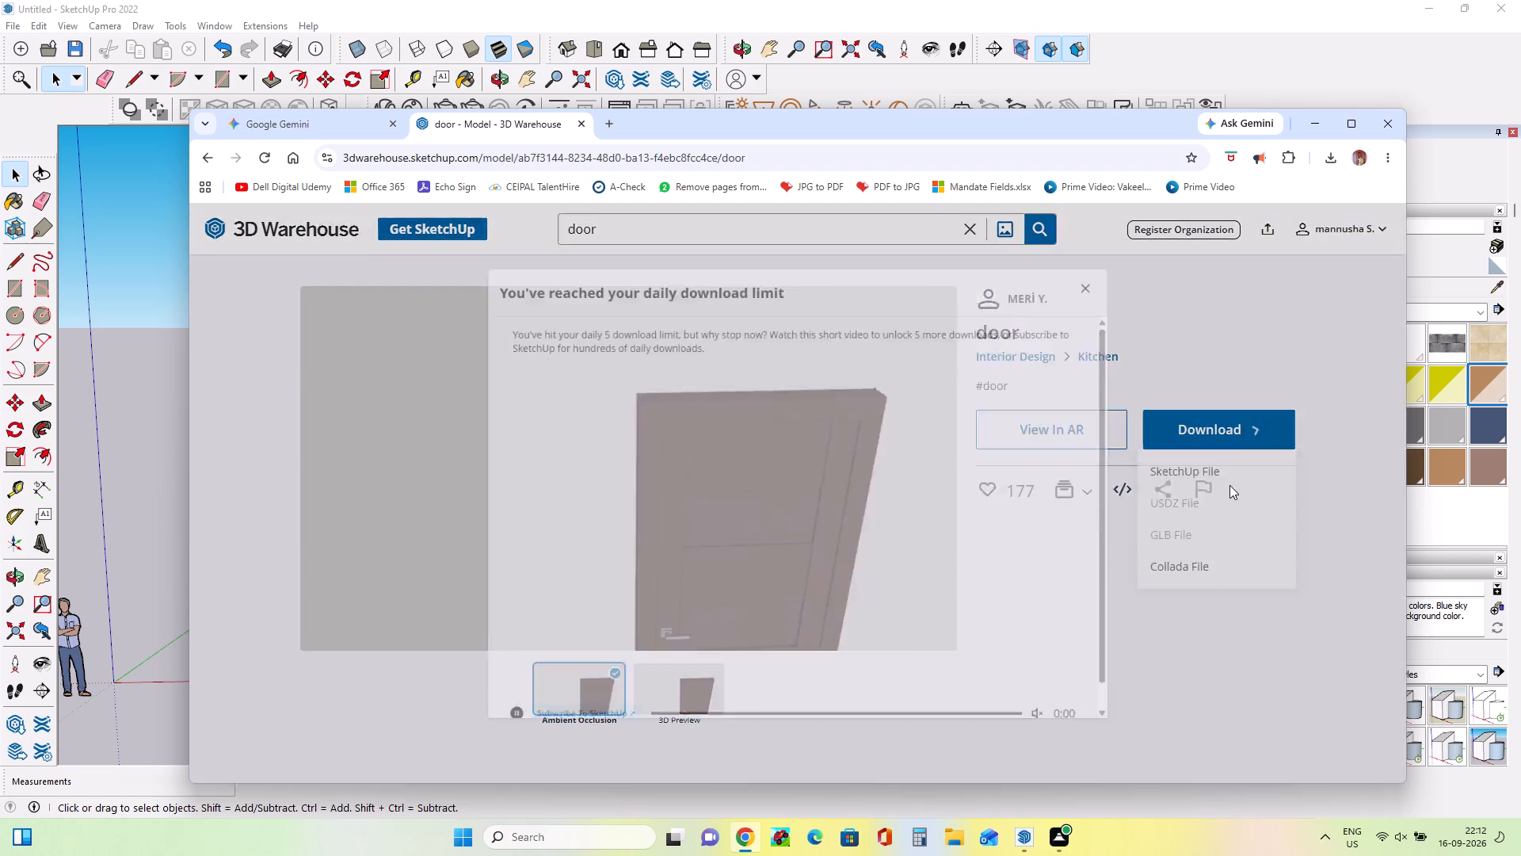
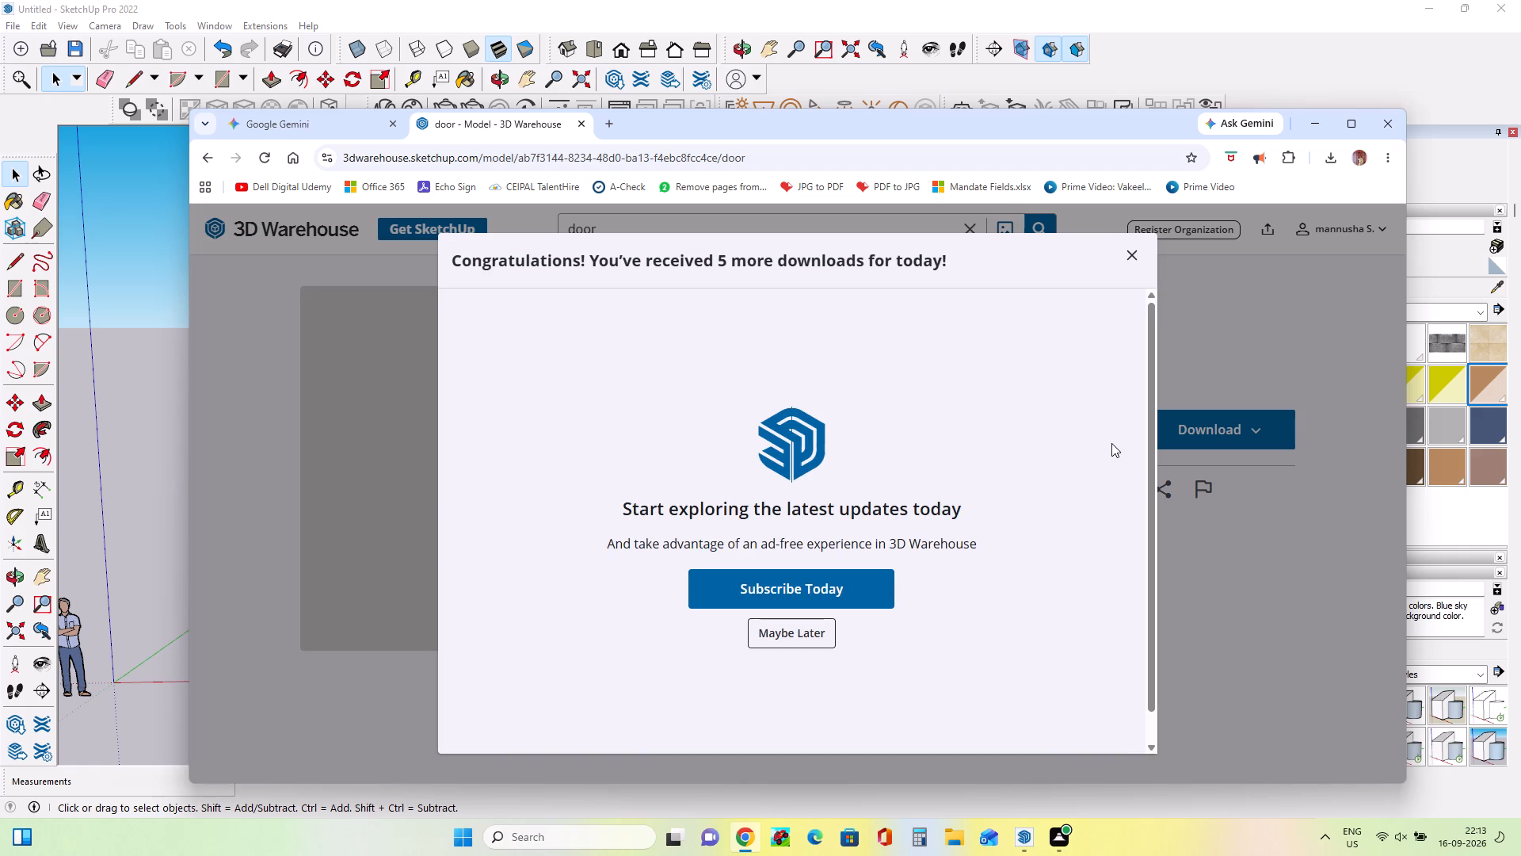
Dismiss the subscription offer and download the dark brown door model from 3D Warehouse.
left_click(1134, 260)
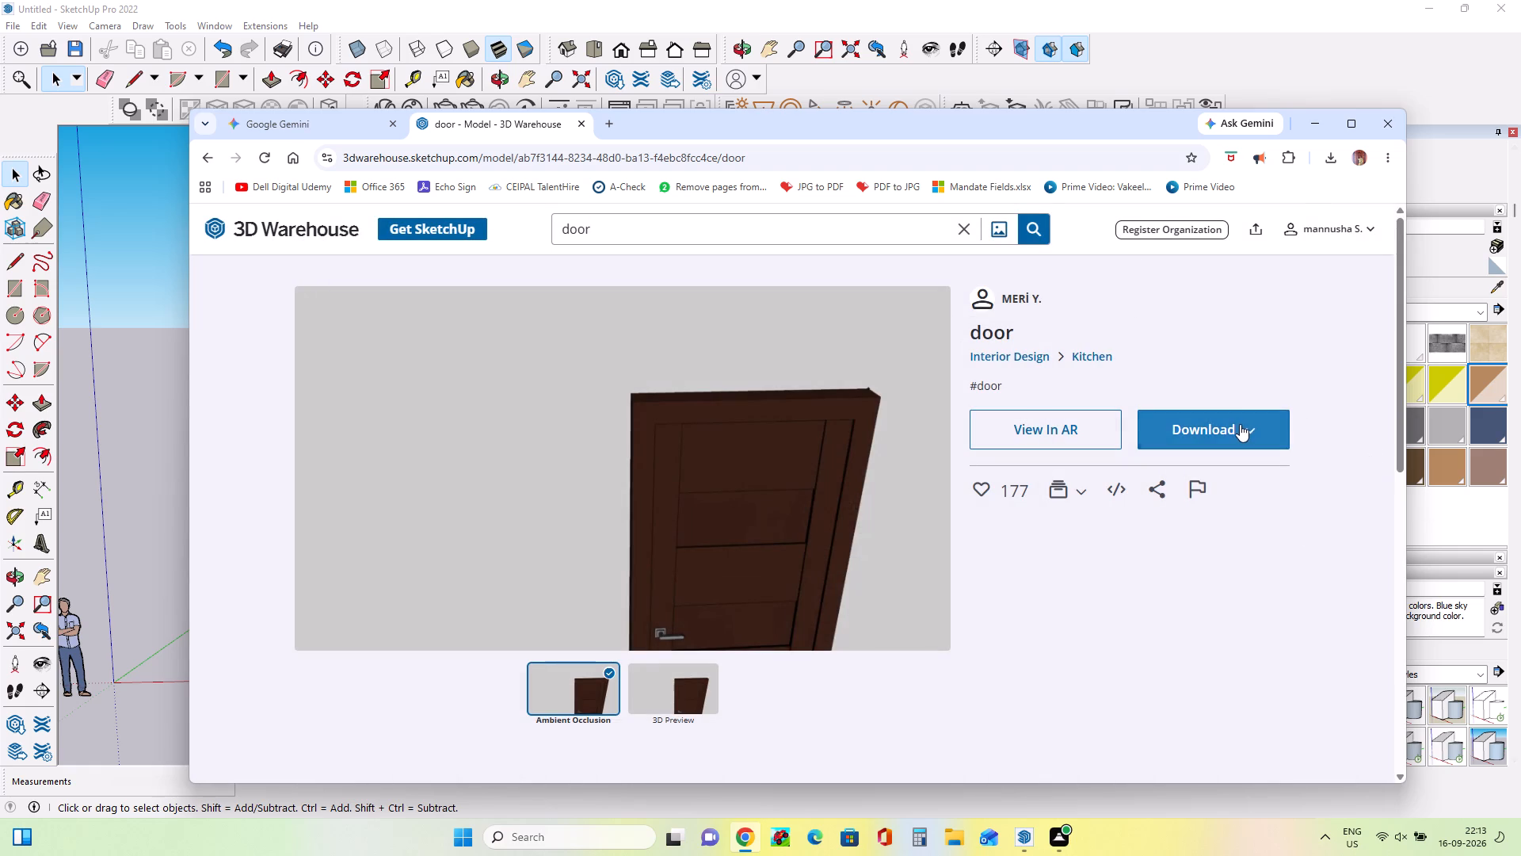
left_click(1240, 424)
left_click(1257, 483)
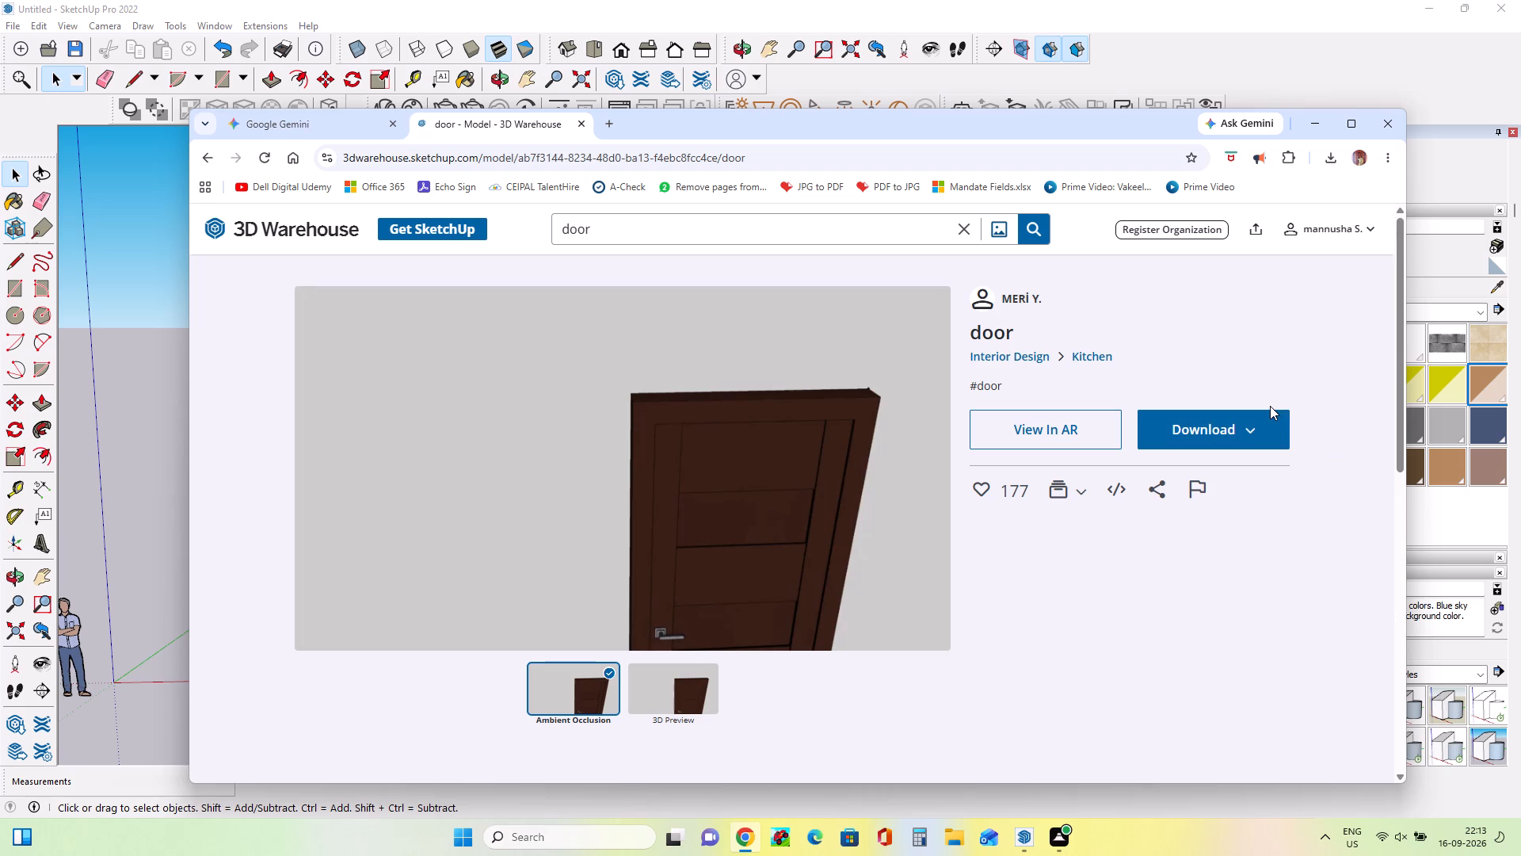
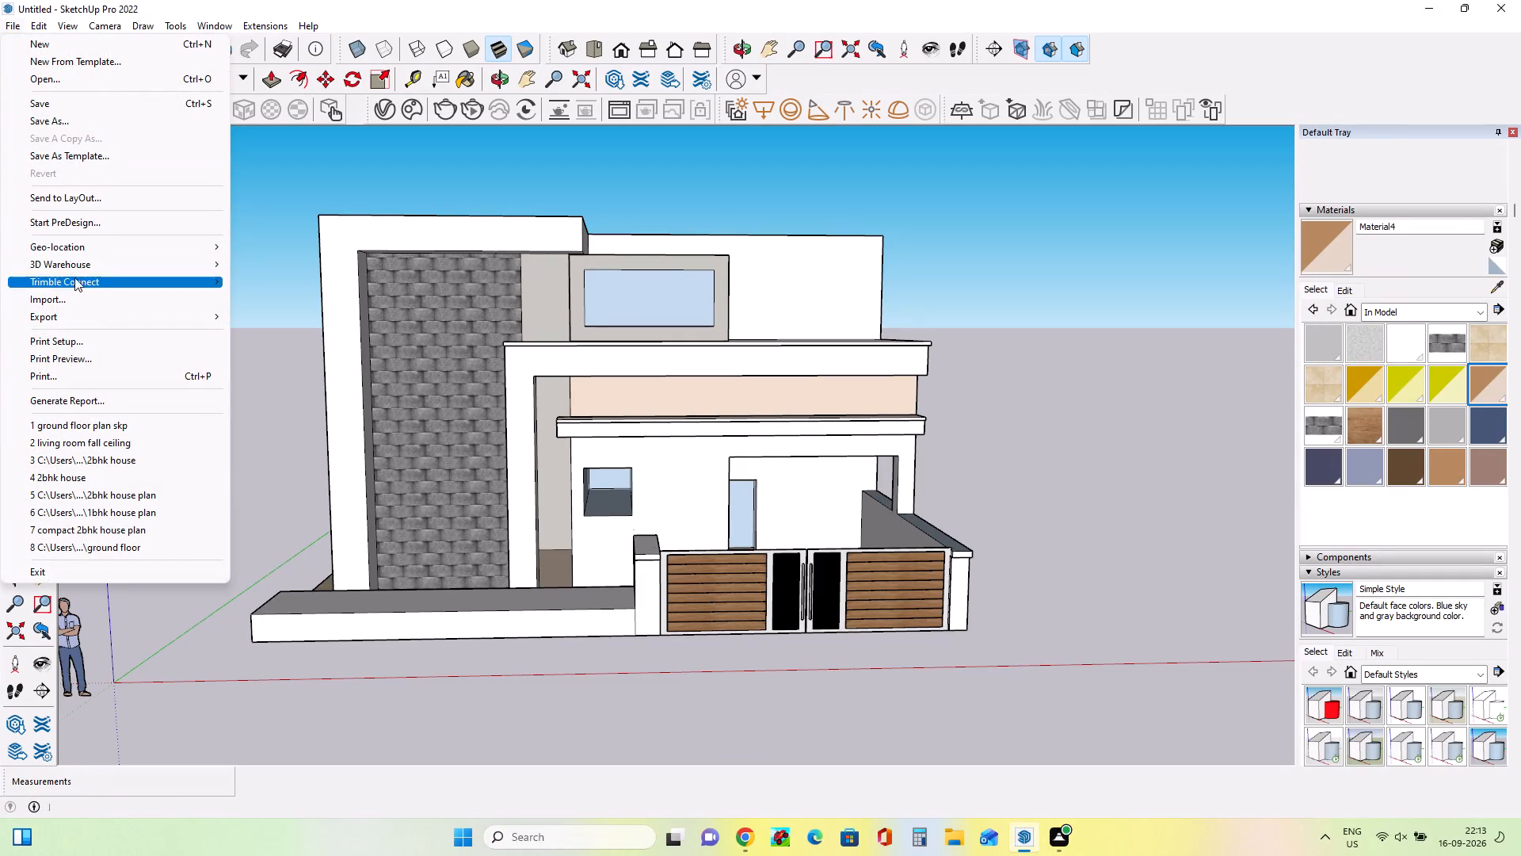
Import the downloaded door model from the Downloads folder and place it on the ground beside the house.
left_click(78, 306)
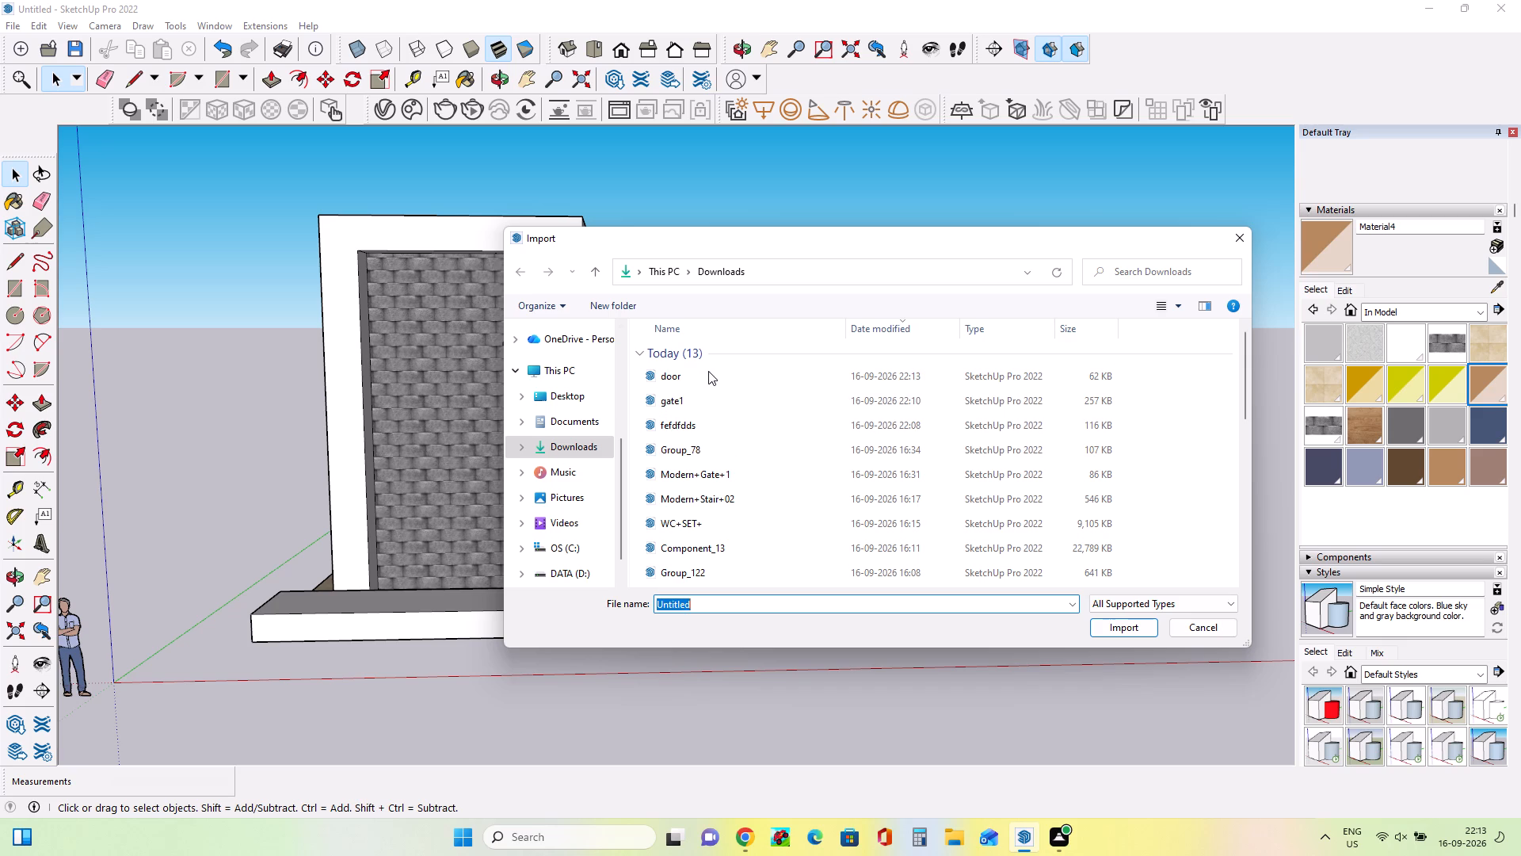
left_click(708, 371)
left_click(1121, 625)
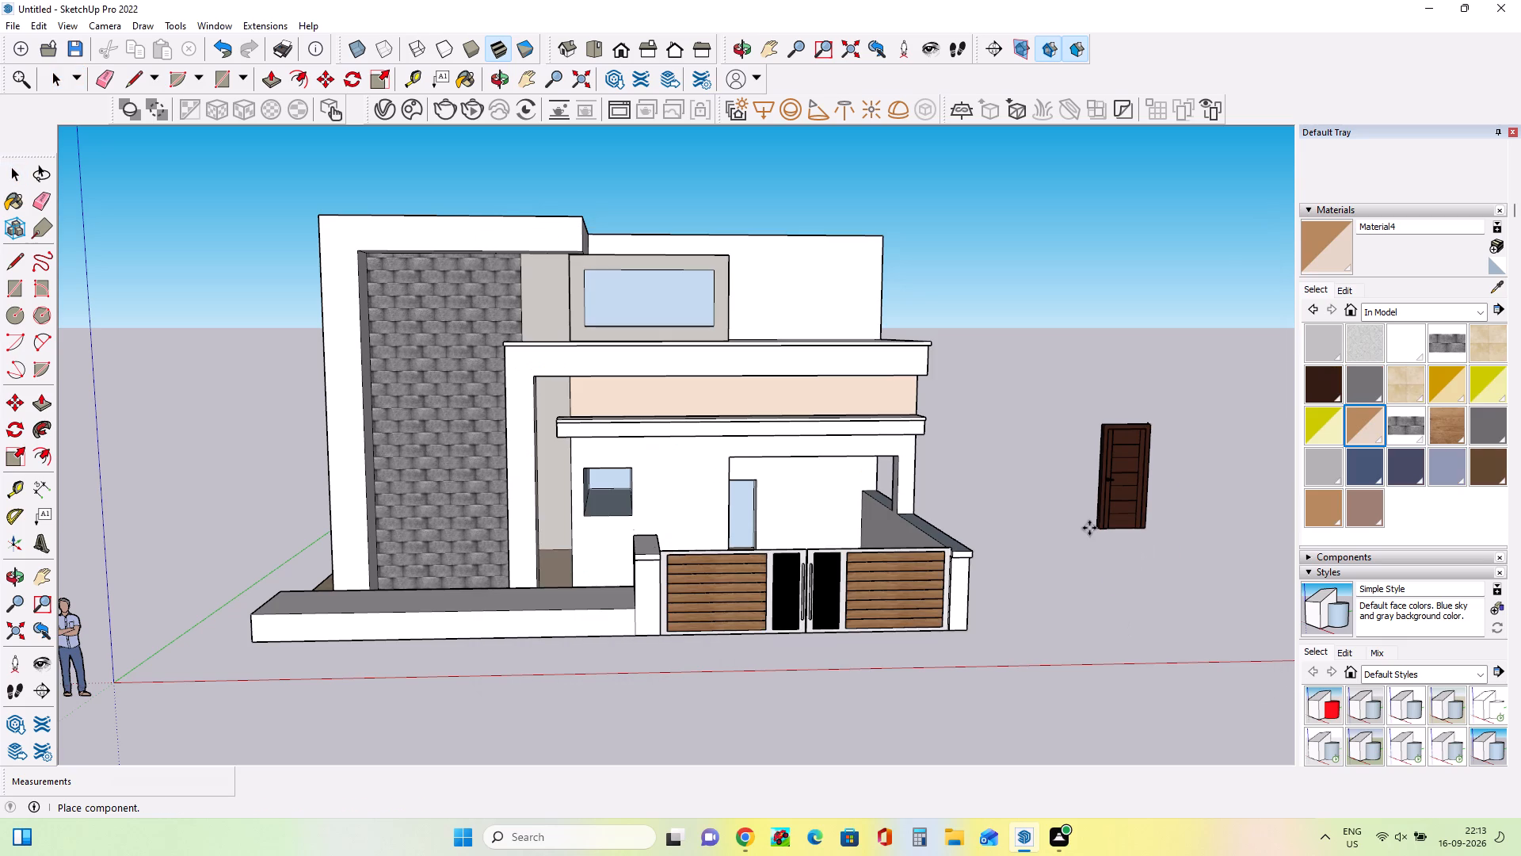
left_click(1089, 528)
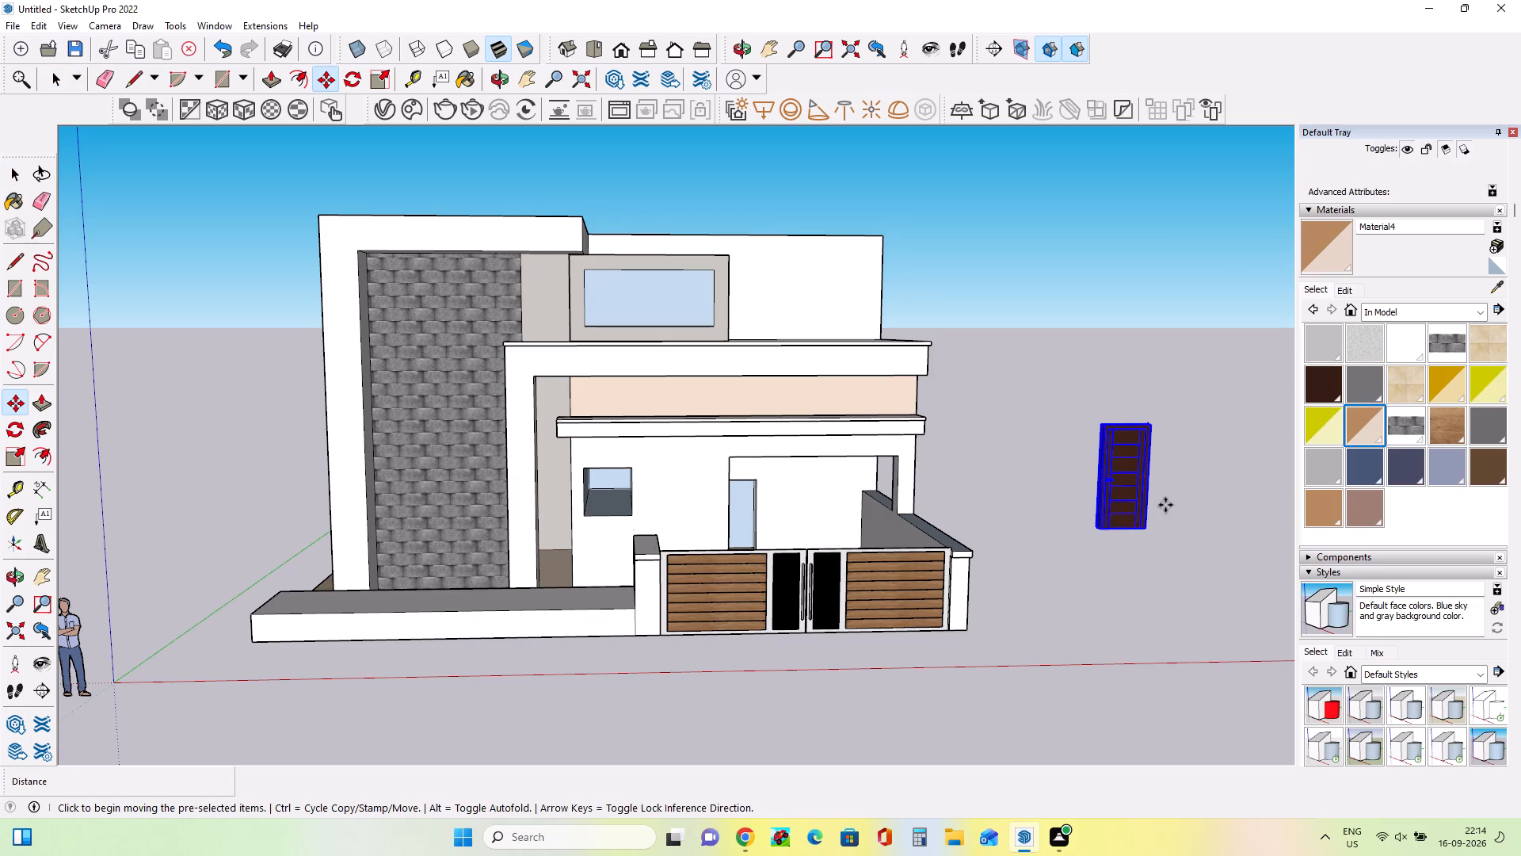
Scale the imported door down from its upper corner to a smaller overall size.
middle_click_drag(1161, 550, 1103, 671)
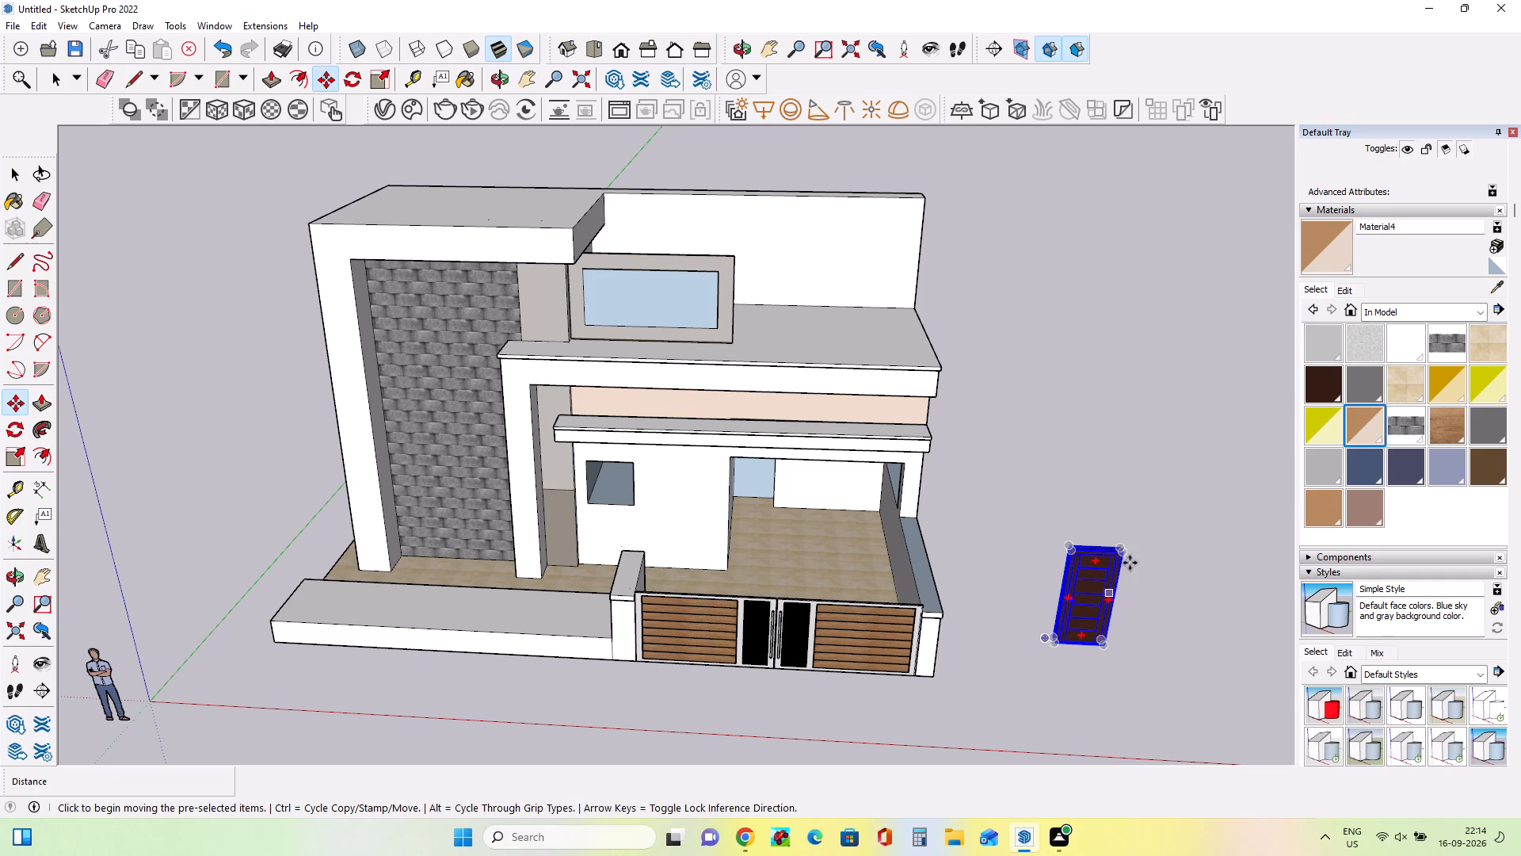
left_click(15, 449)
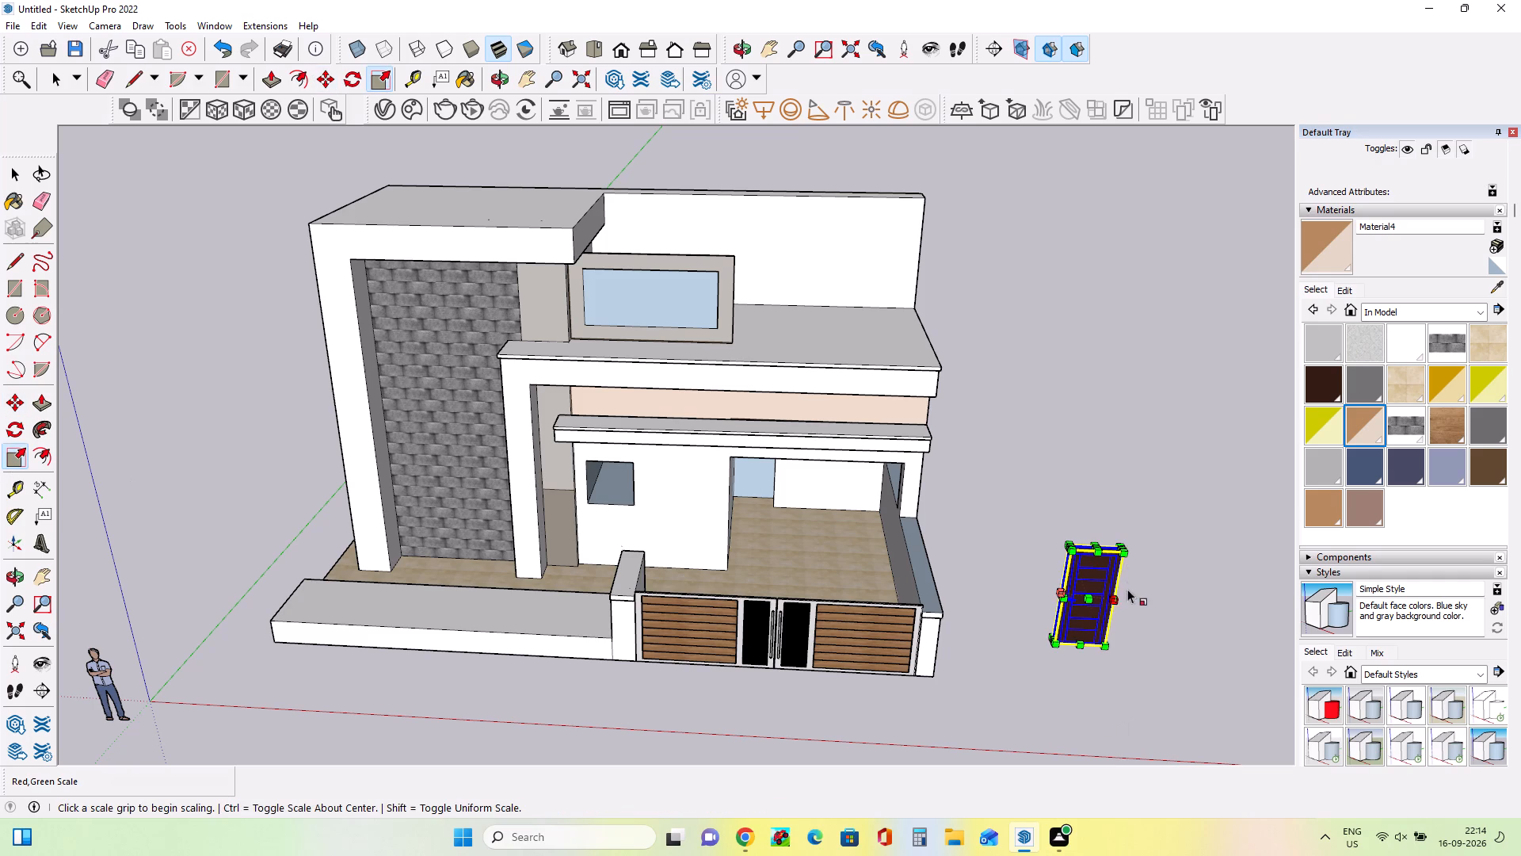
left_click_drag(1122, 552, 1100, 573)
left_click(1100, 573)
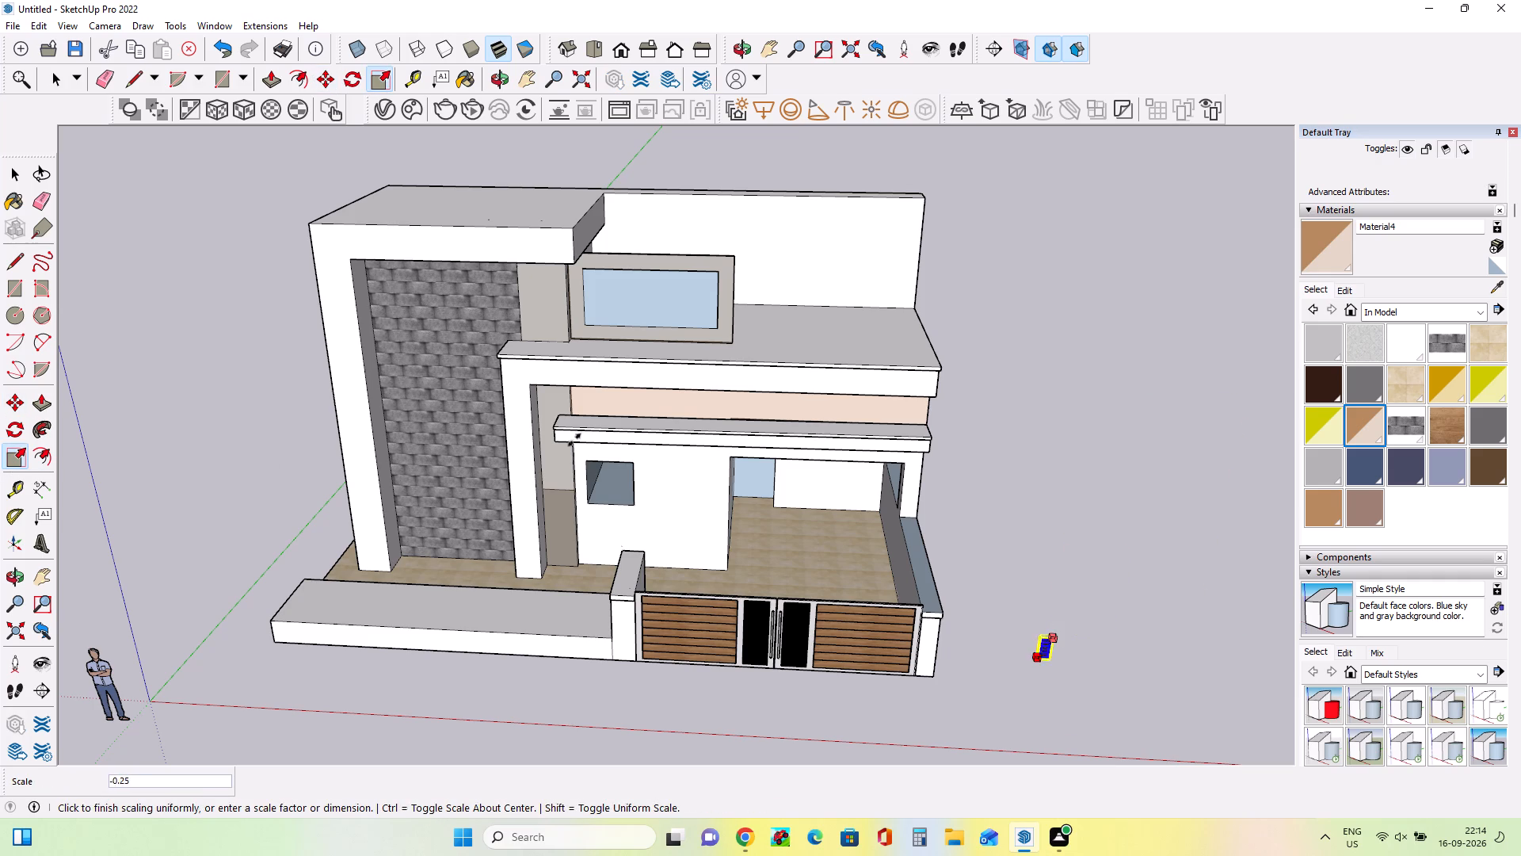
left_click(1015, 508)
Move the door by its bottom corner from beside the house onto the tiled porch floor behind the gate.
left_click(21, 399)
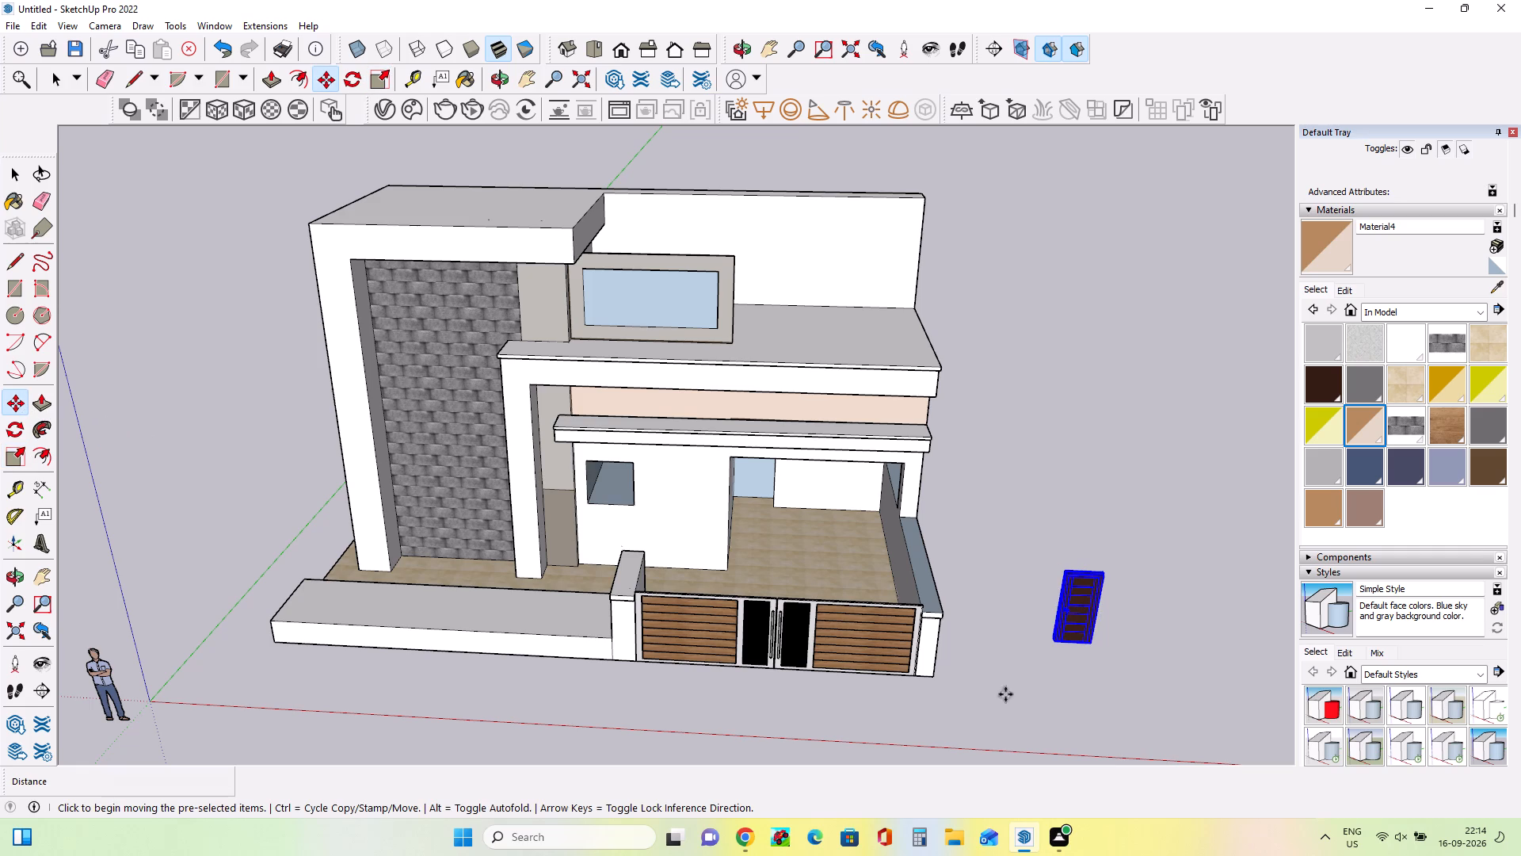
scroll(1054, 744, "up", 4)
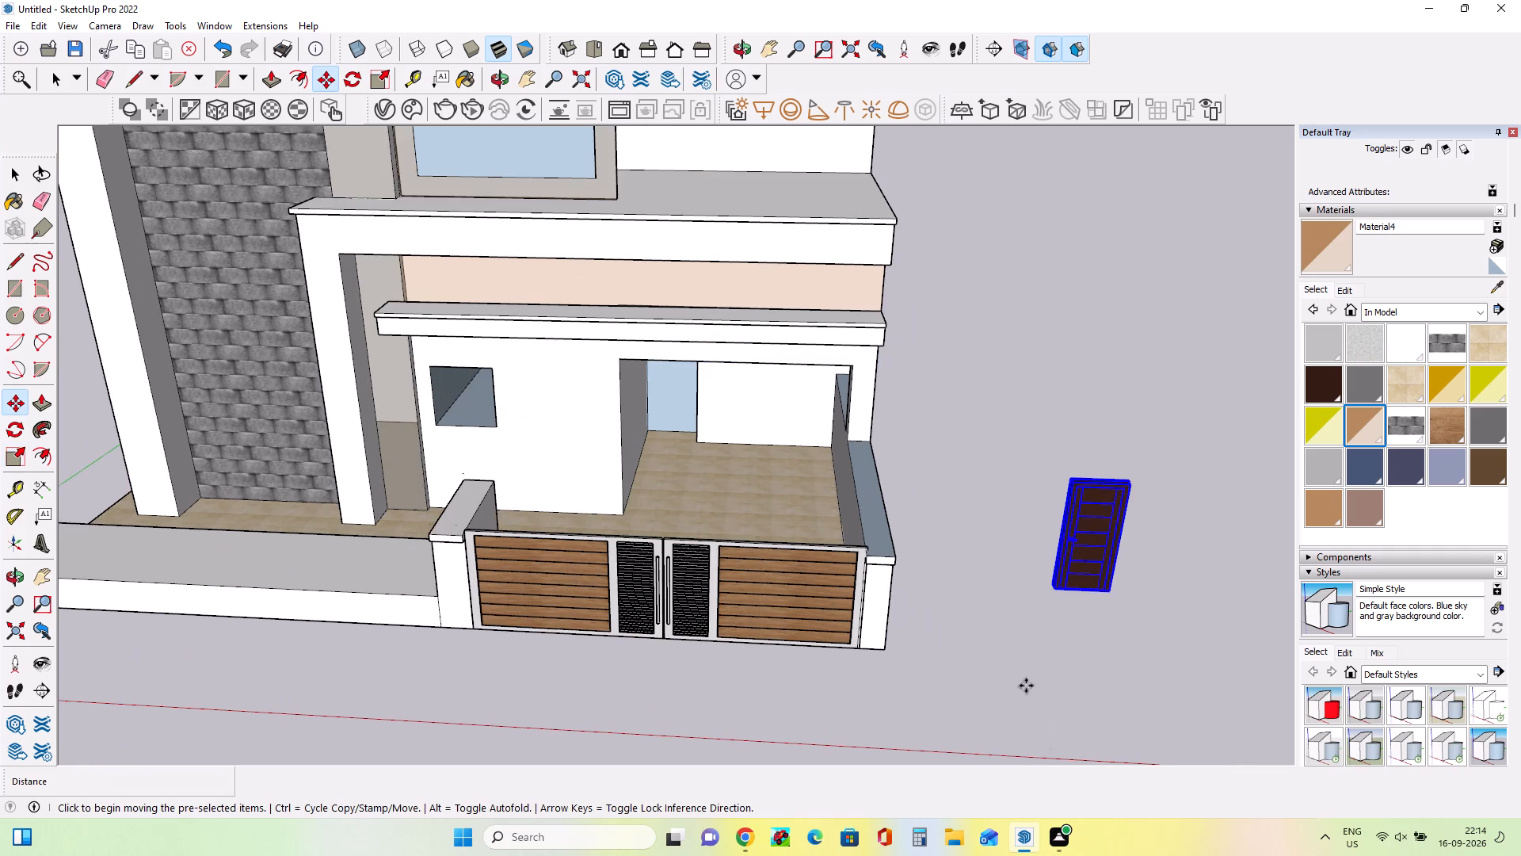
middle_click_drag(1010, 683, 1078, 651)
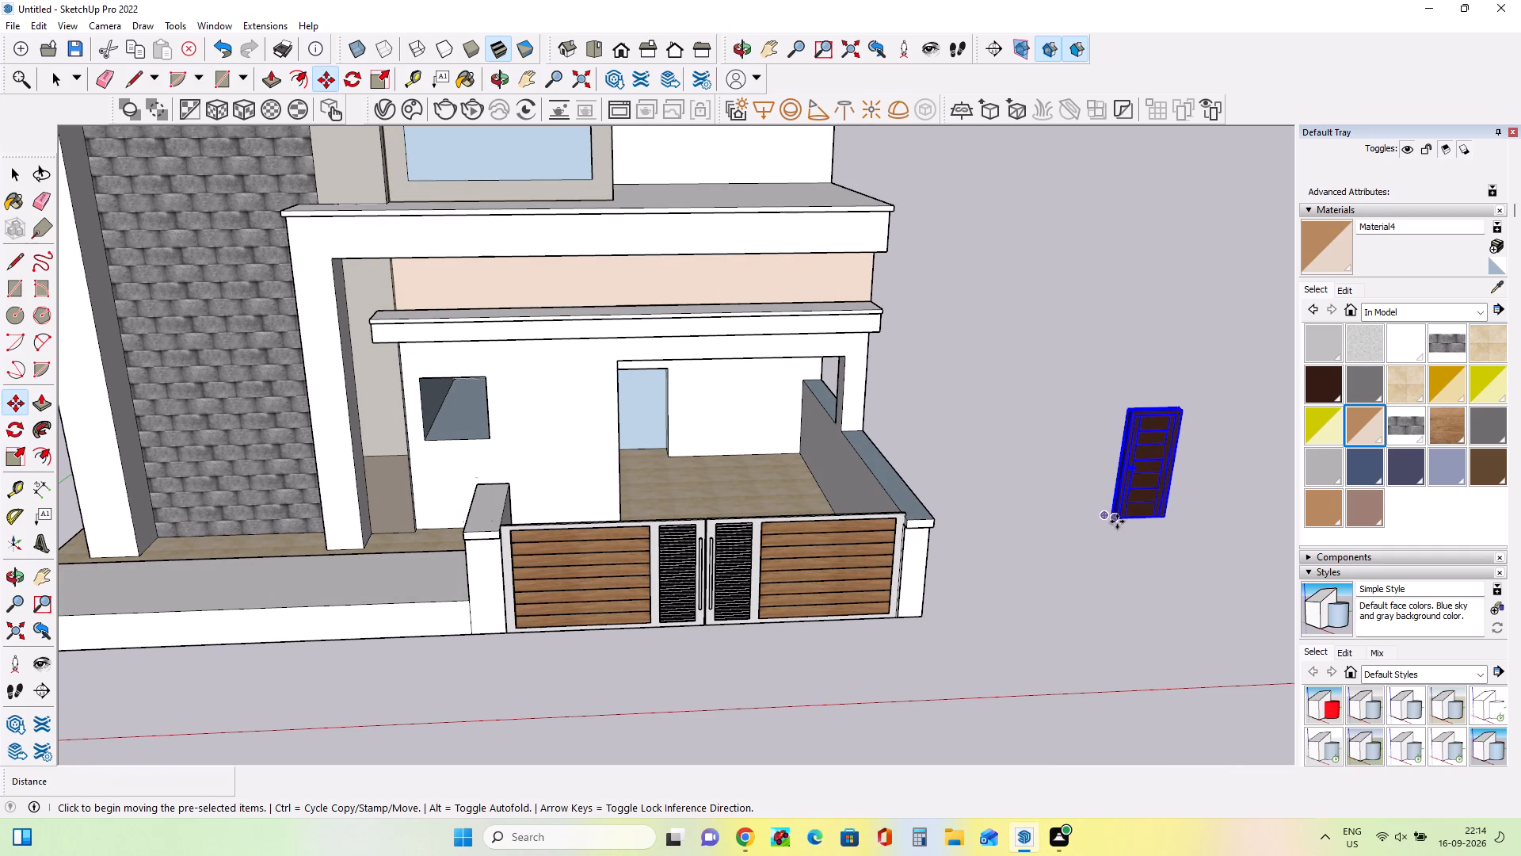
left_click(1117, 522)
scroll(630, 484, "up", 3)
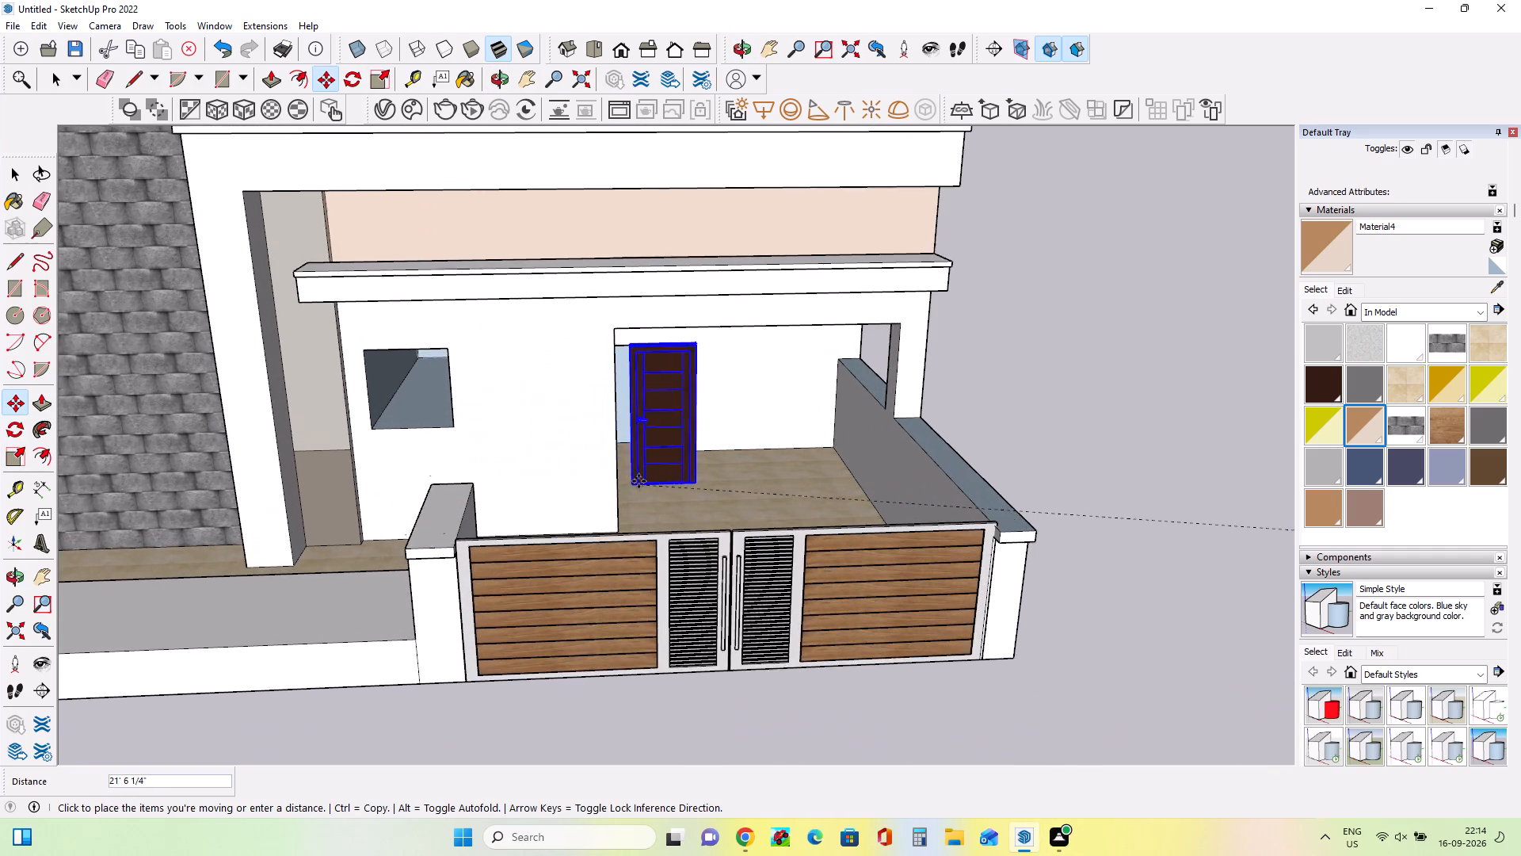
scroll(639, 481, "up", 9)
middle_click_drag(631, 488, 531, 529)
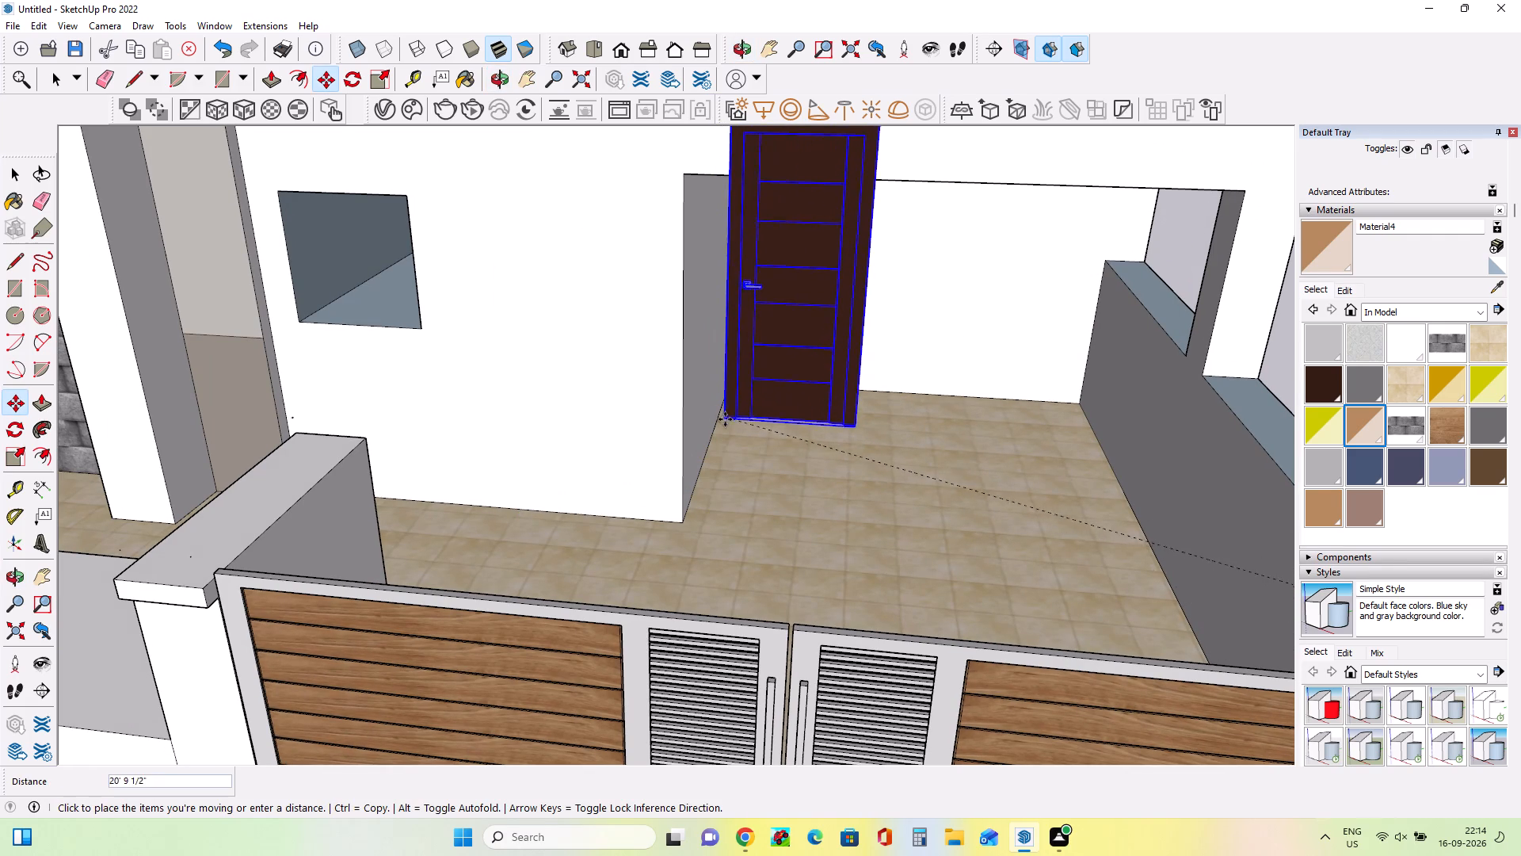
left_click(738, 563)
Move the door by its bottom corner across the porch to the doorway opening in the back wall.
middle_click_drag(787, 505, 833, 562)
scroll(797, 552, "up", 8)
scroll(811, 539, "down", 4)
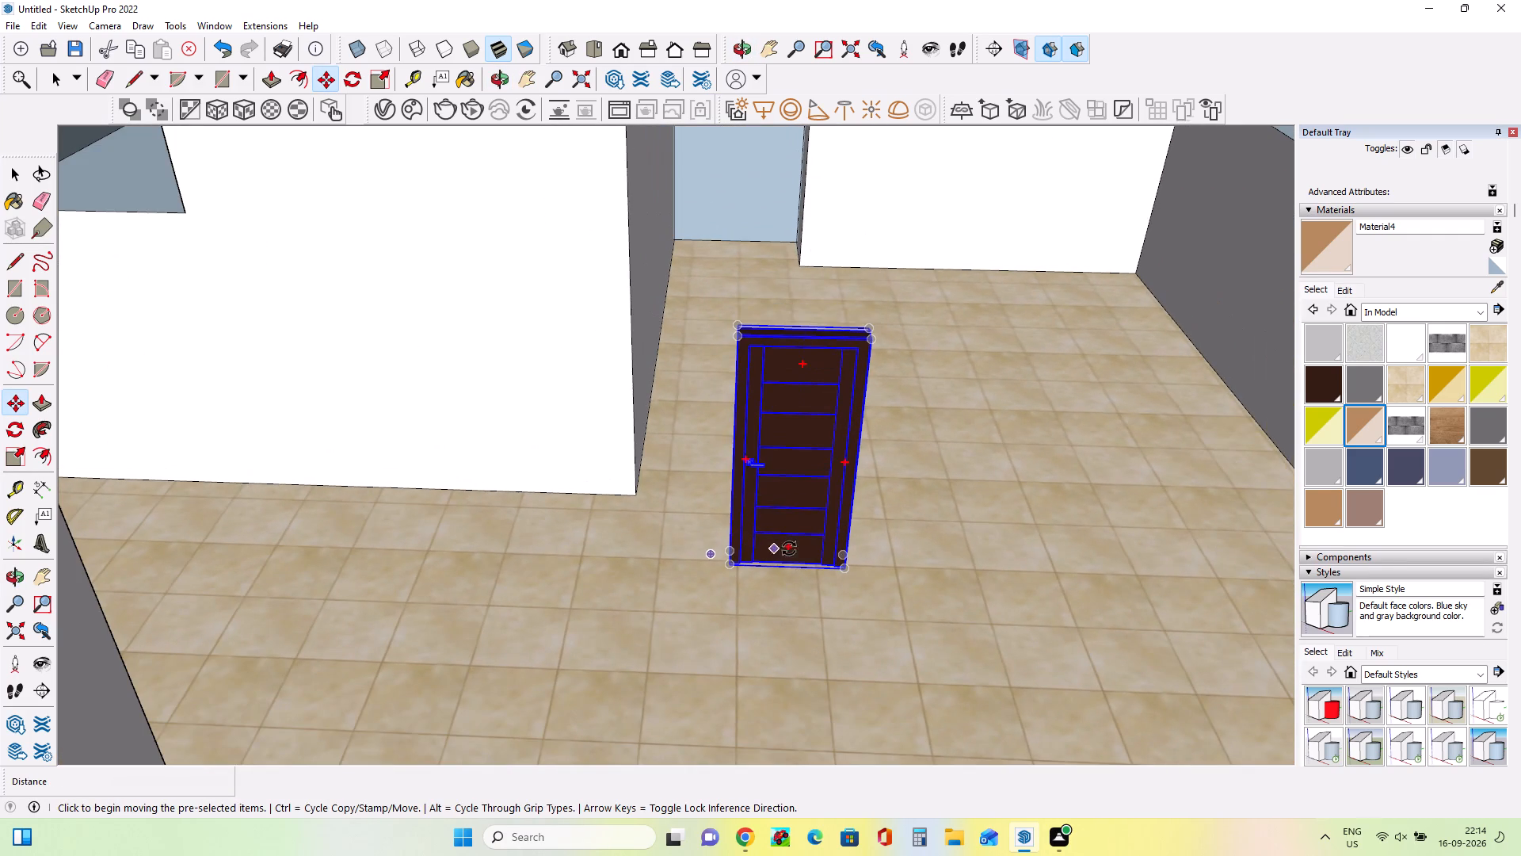
middle_click_drag(800, 548, 786, 466)
middle_click_drag(746, 436, 590, 566)
scroll(909, 373, "down", 4)
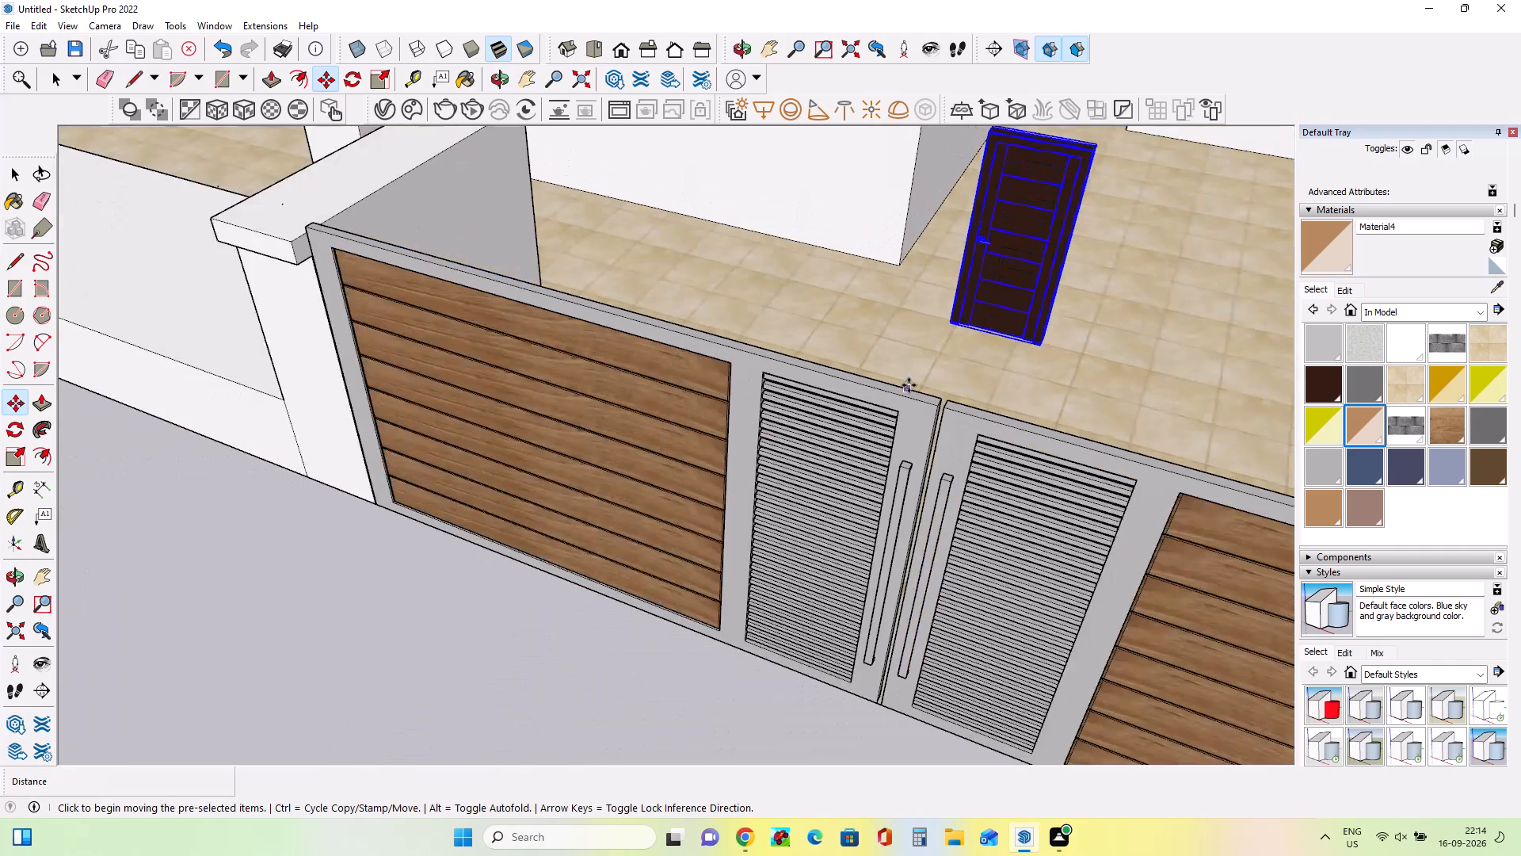
scroll(909, 385, "down", 4)
left_click(1012, 357)
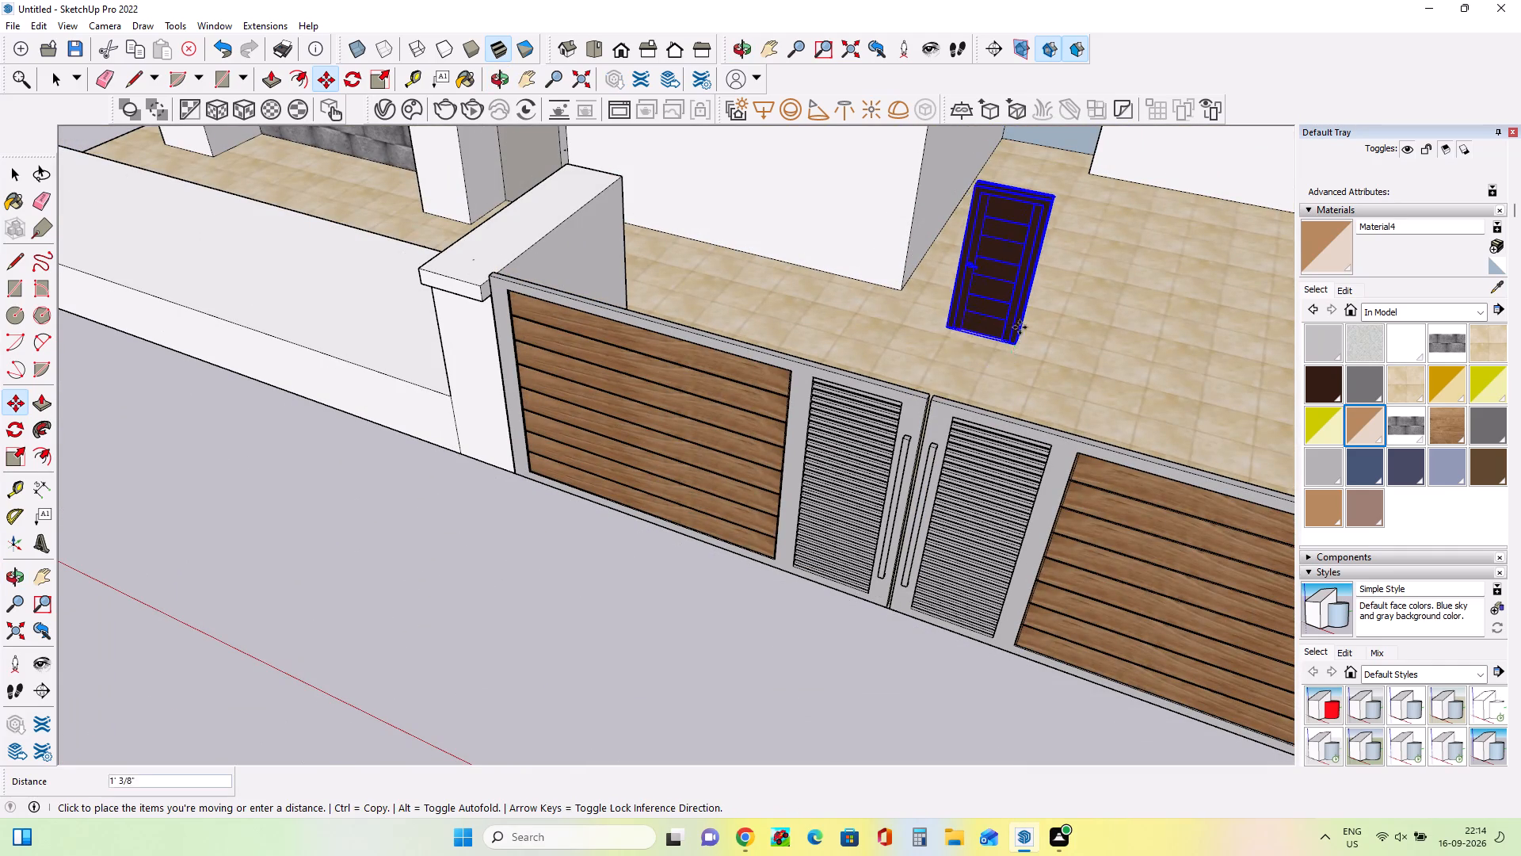
left_click(1089, 170)
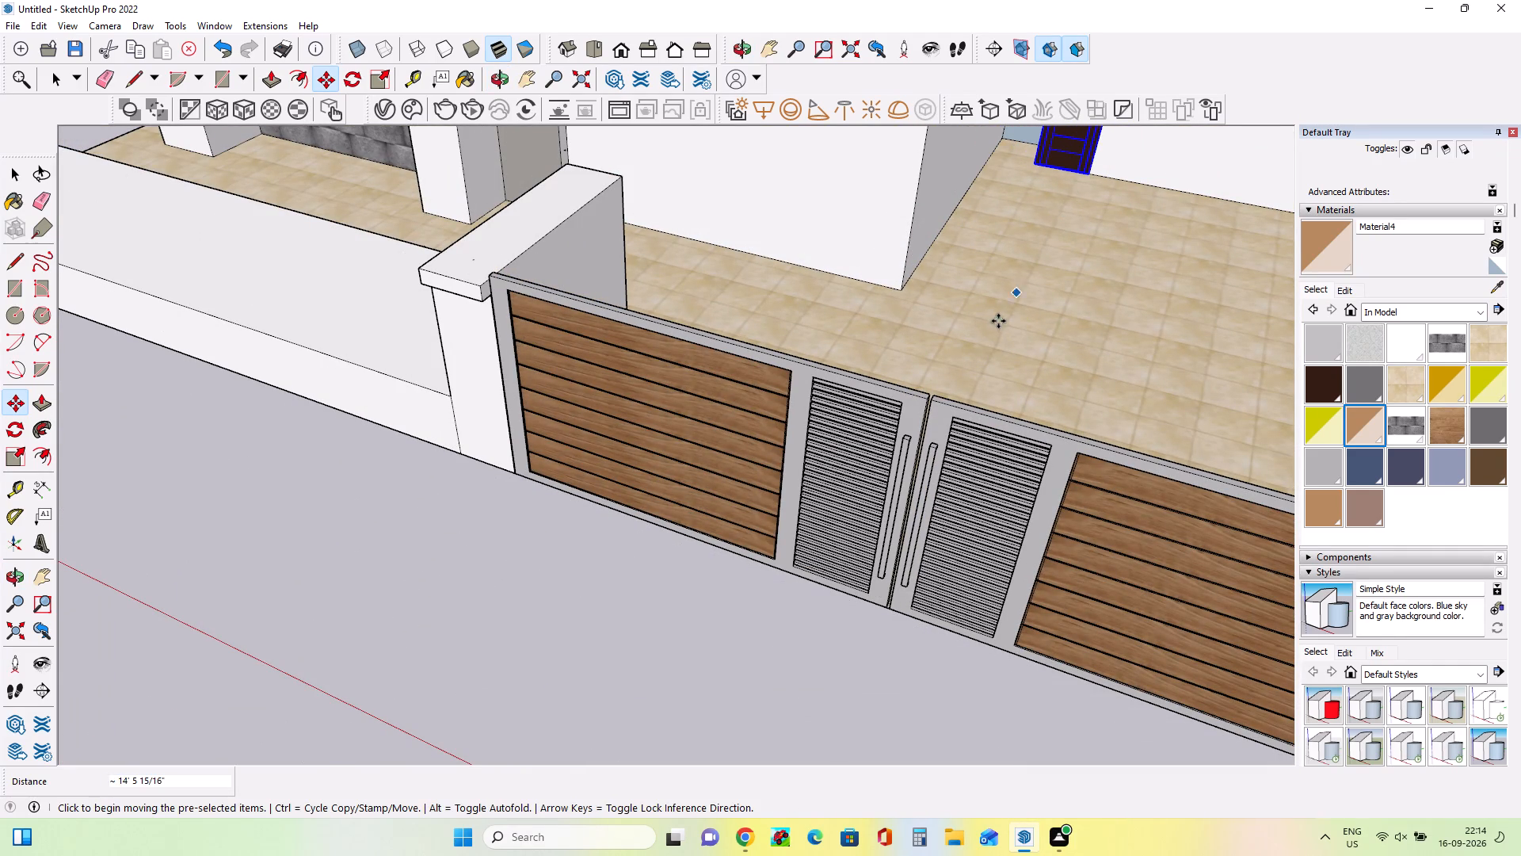
Scale the door to fill the doorway, widening it to the side wall and stretching it about 1.68 green, 1.44 blue to the opening's top.
scroll(998, 332, "down", 10)
middle_click_drag(971, 323, 1043, 256)
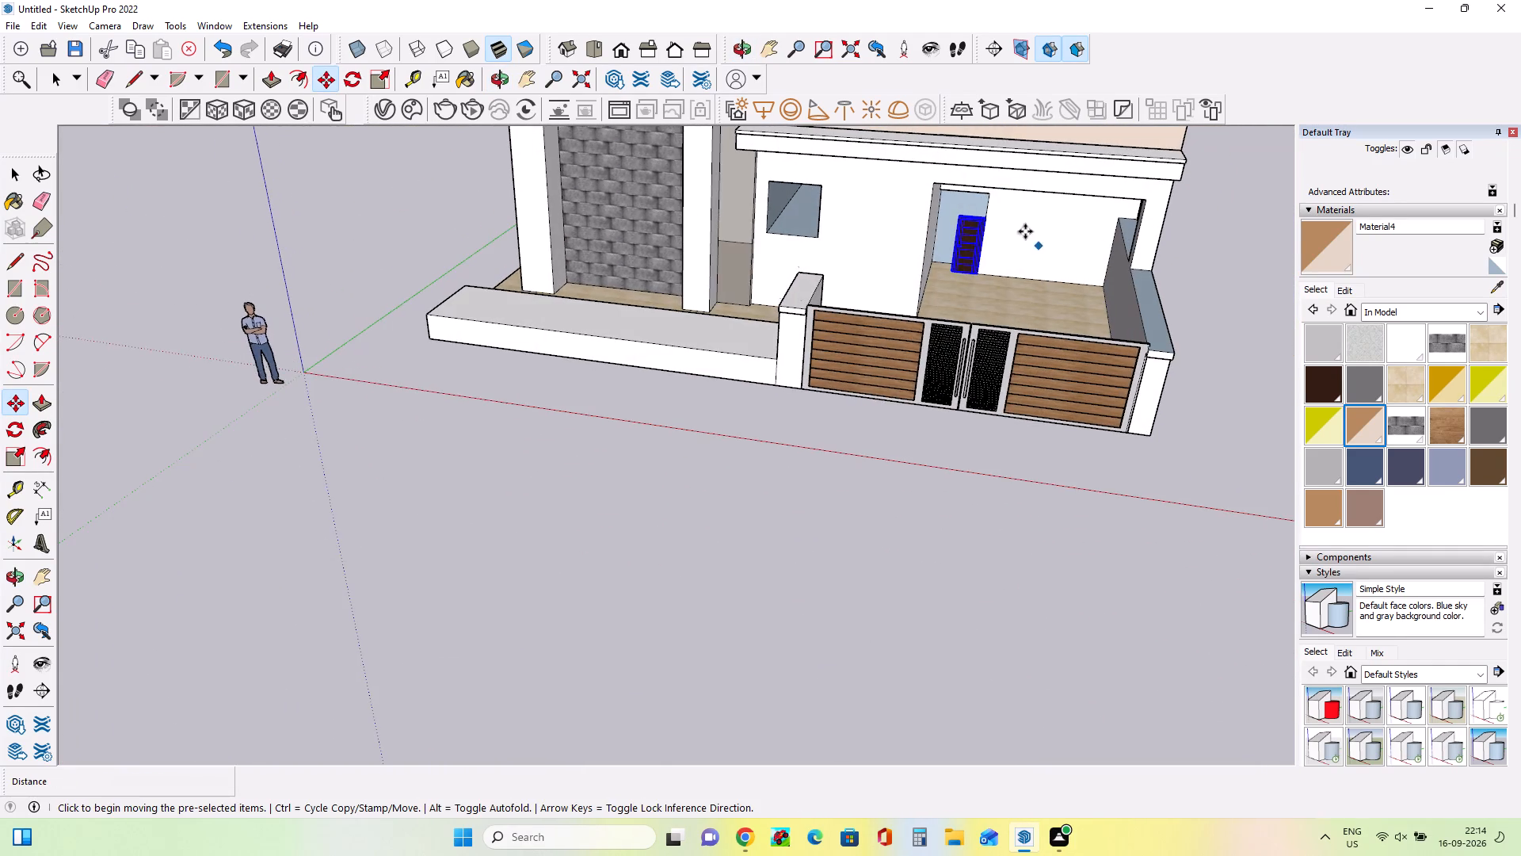
scroll(949, 271, "up", 6)
scroll(954, 271, "down", 3)
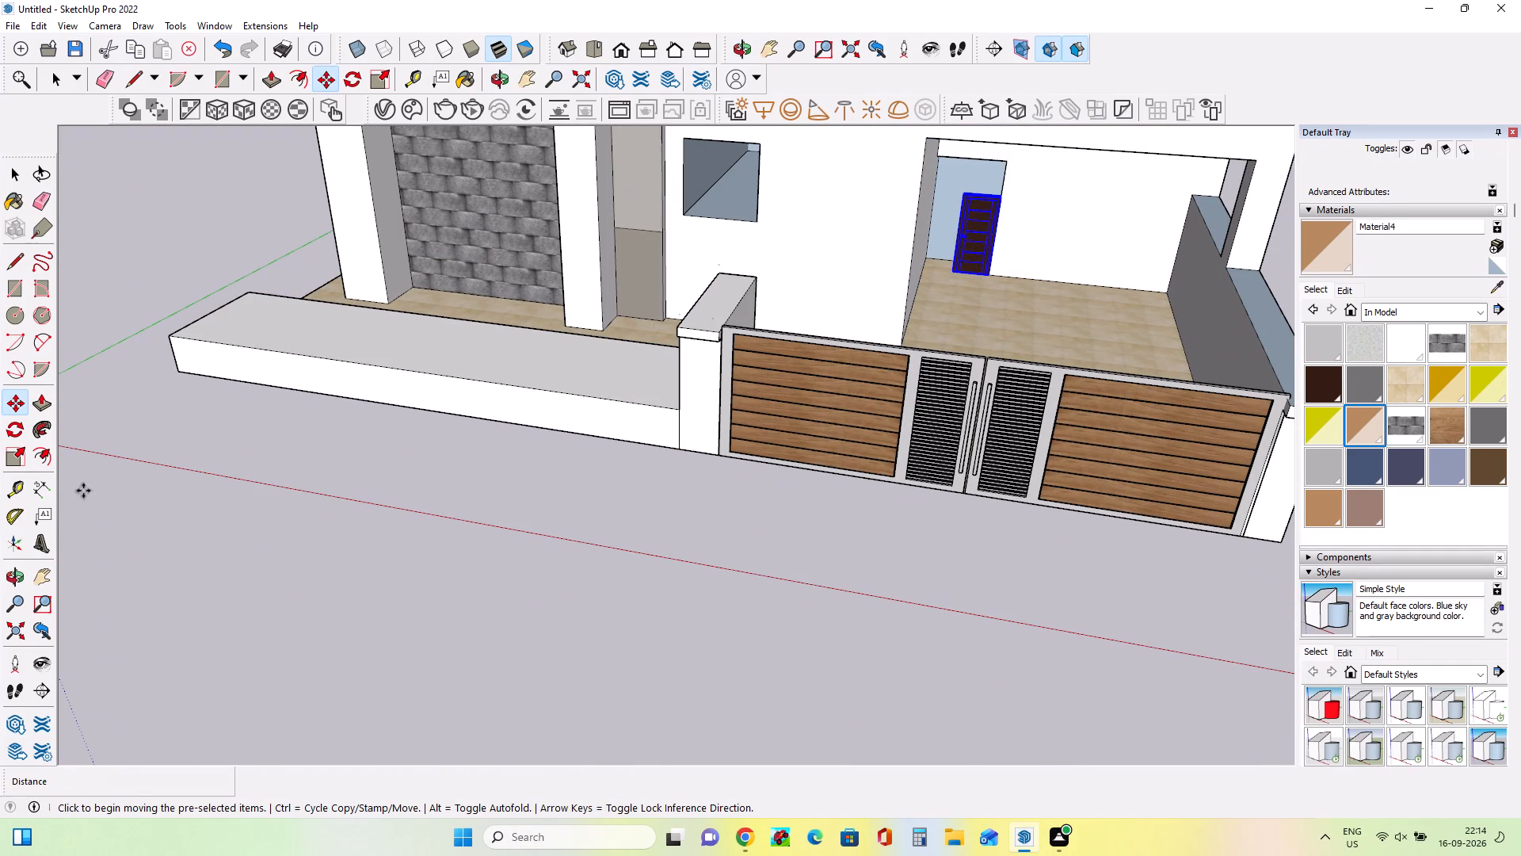
left_click(21, 452)
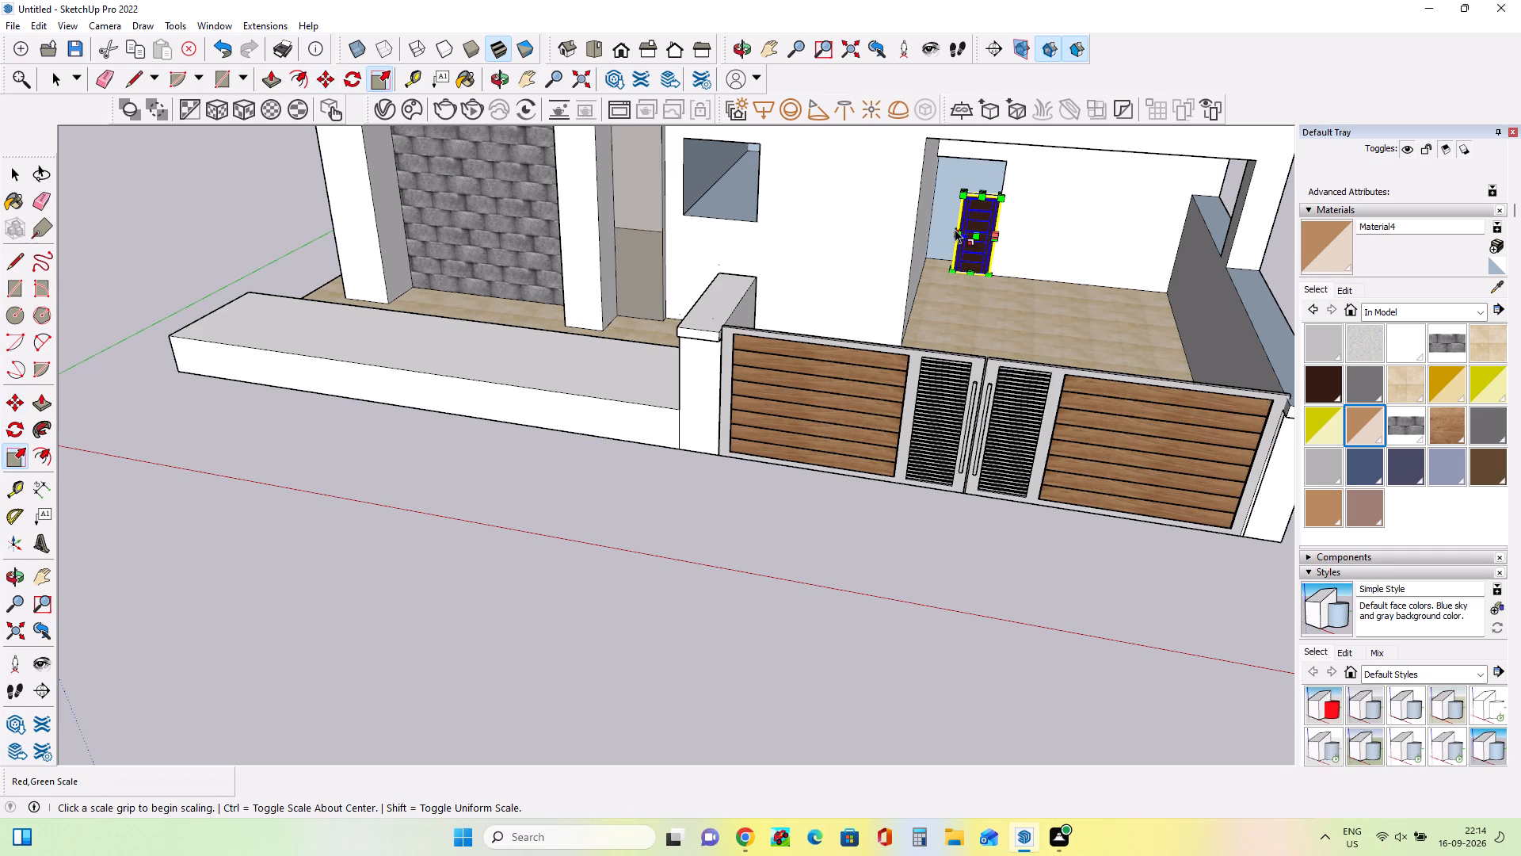
left_click(956, 235)
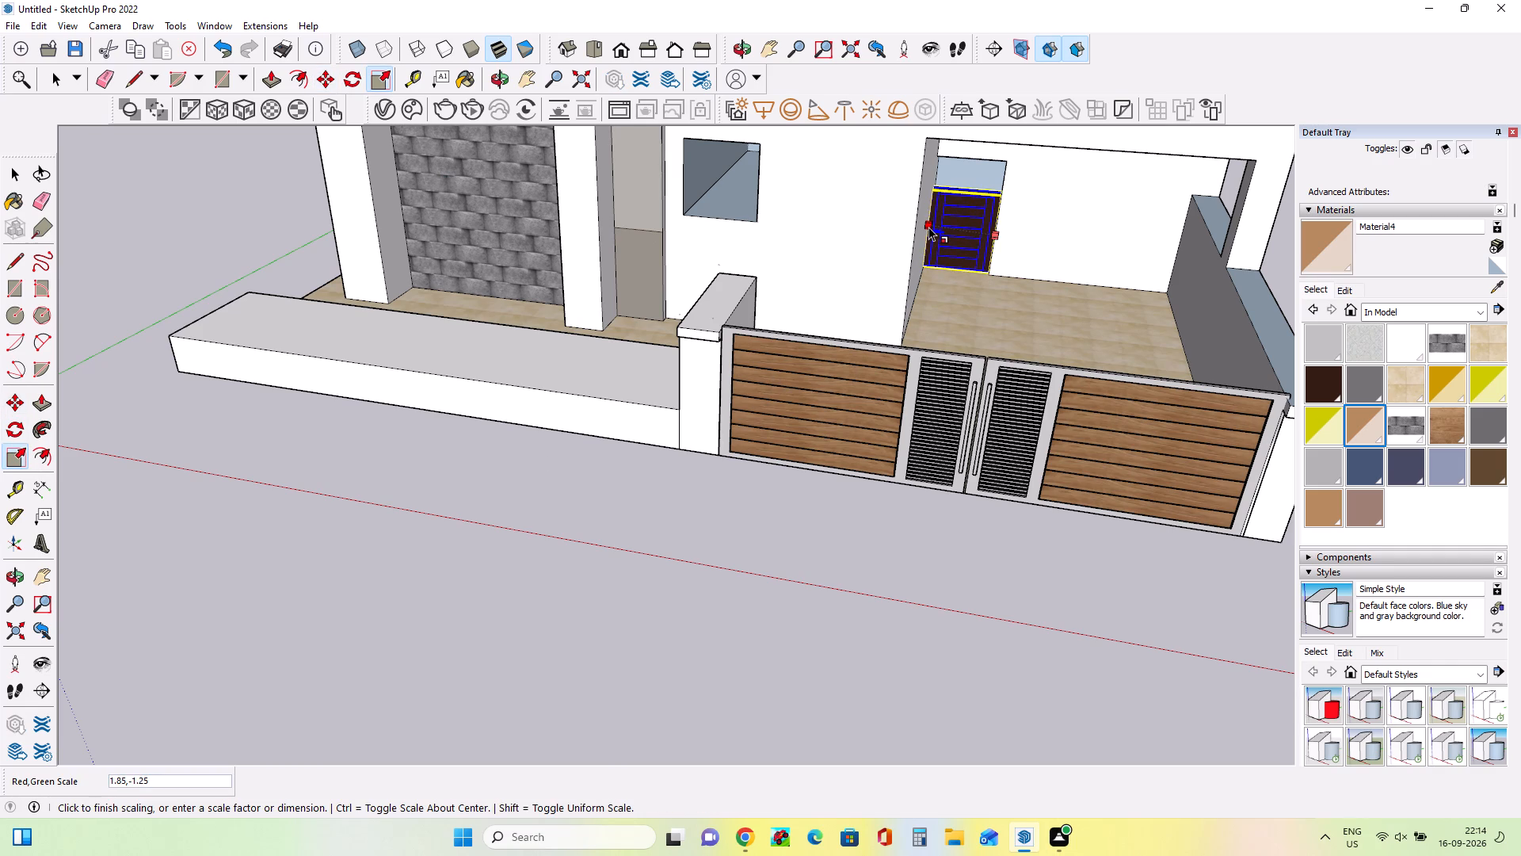
left_click(928, 227)
left_click(966, 187)
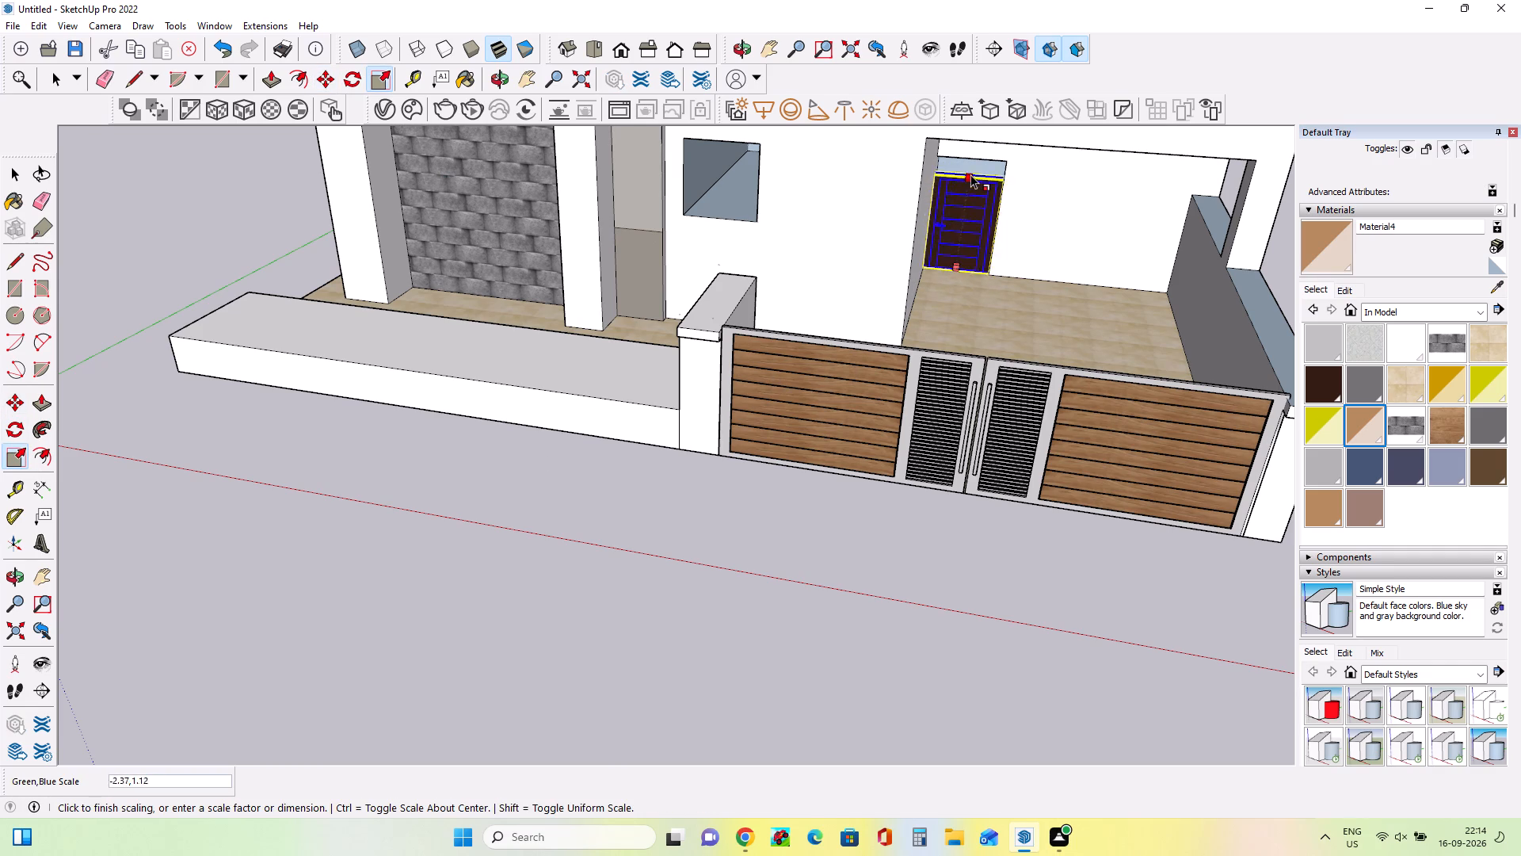
left_click(976, 160)
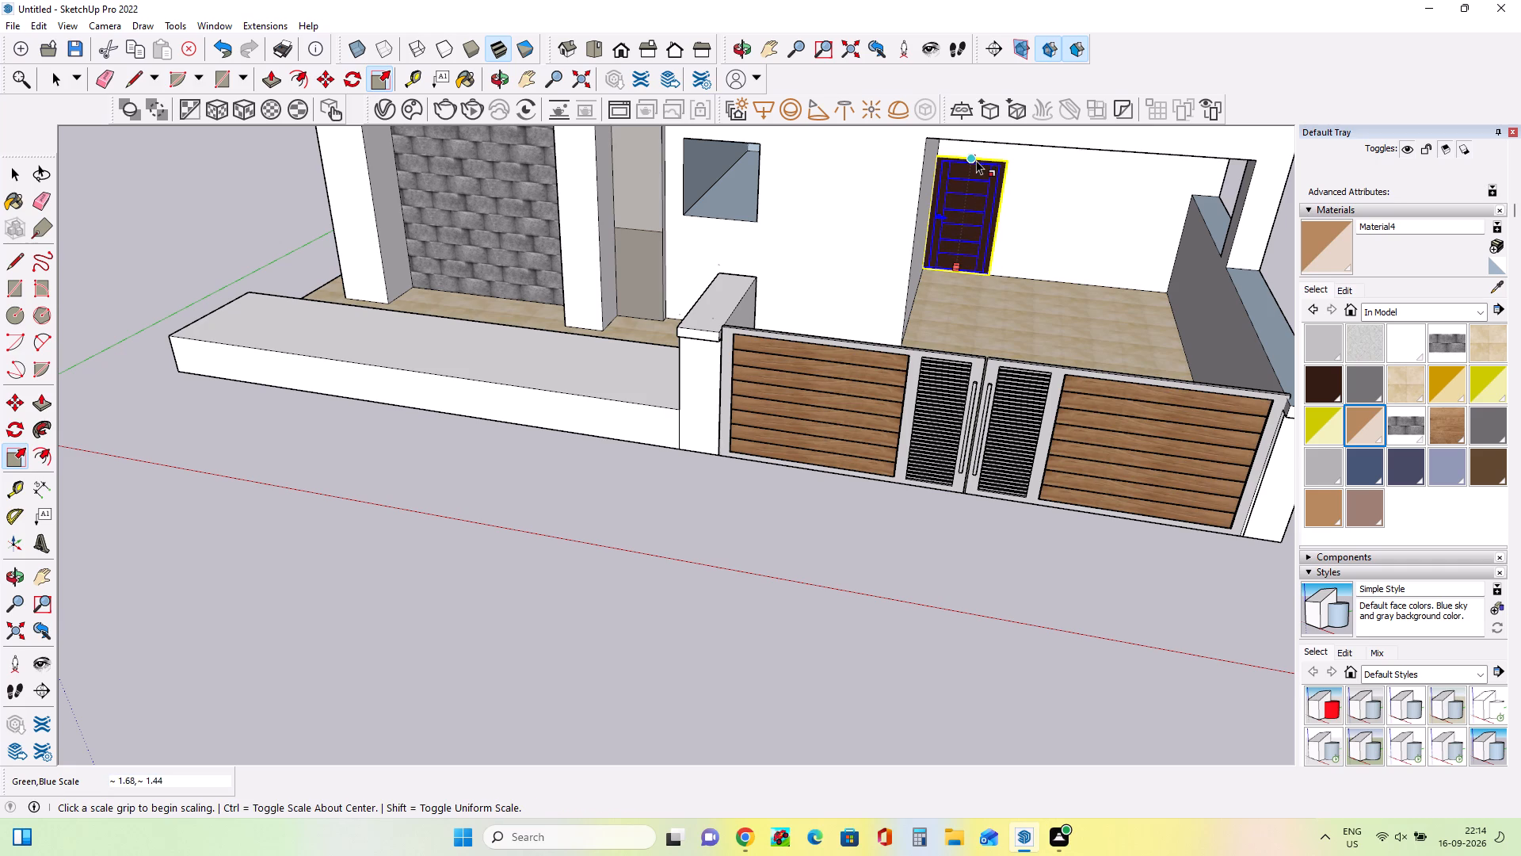
Deselect the door and examine its fit in the porch doorway and the overall front of the house.
scroll(926, 380, "down", 8)
middle_click_drag(885, 508, 982, 495)
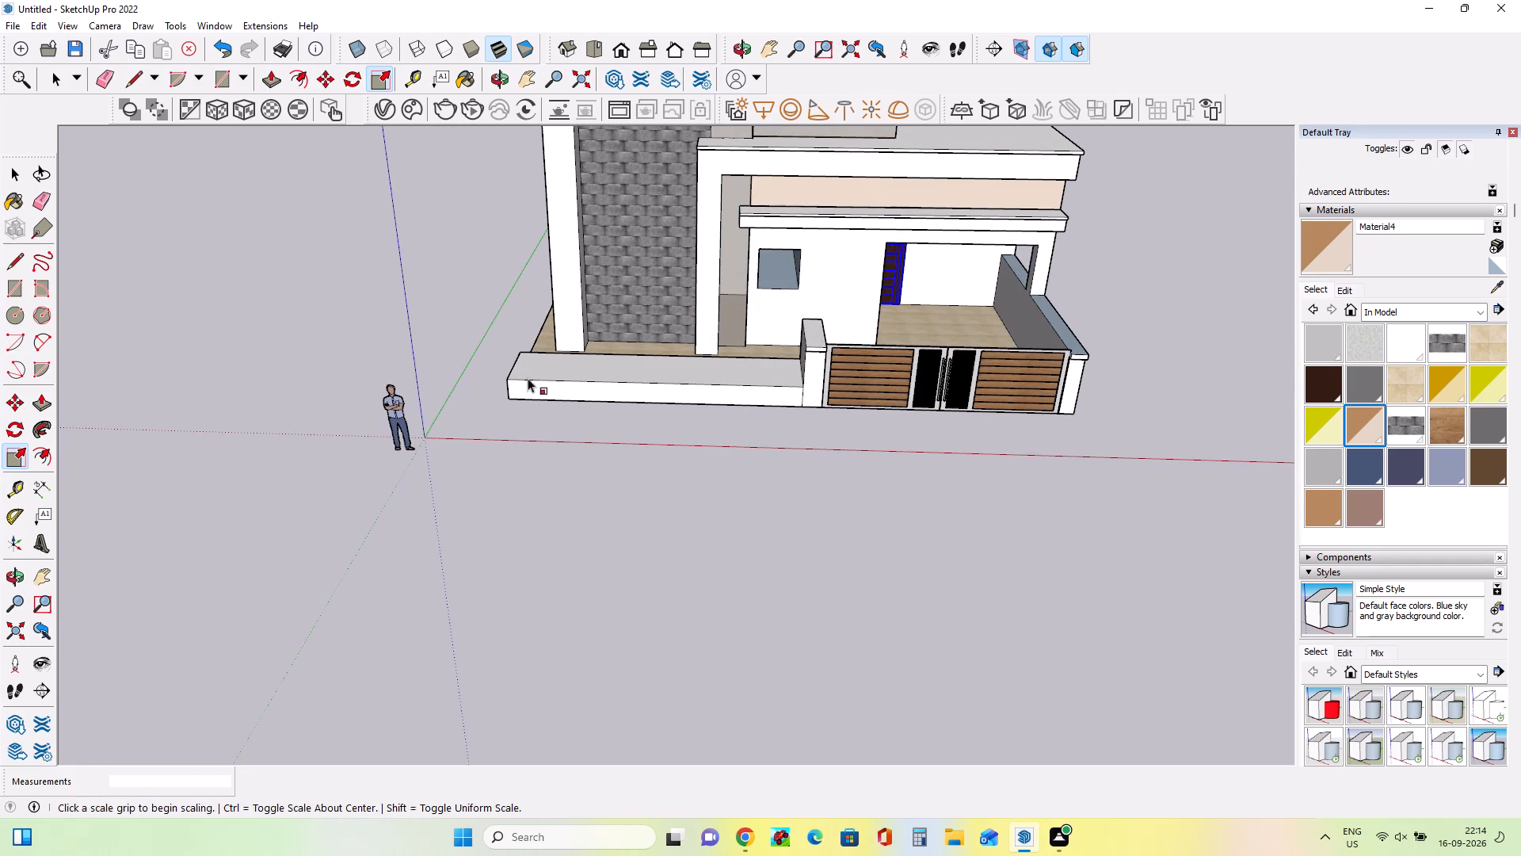
left_click(9, 168)
left_click(185, 256)
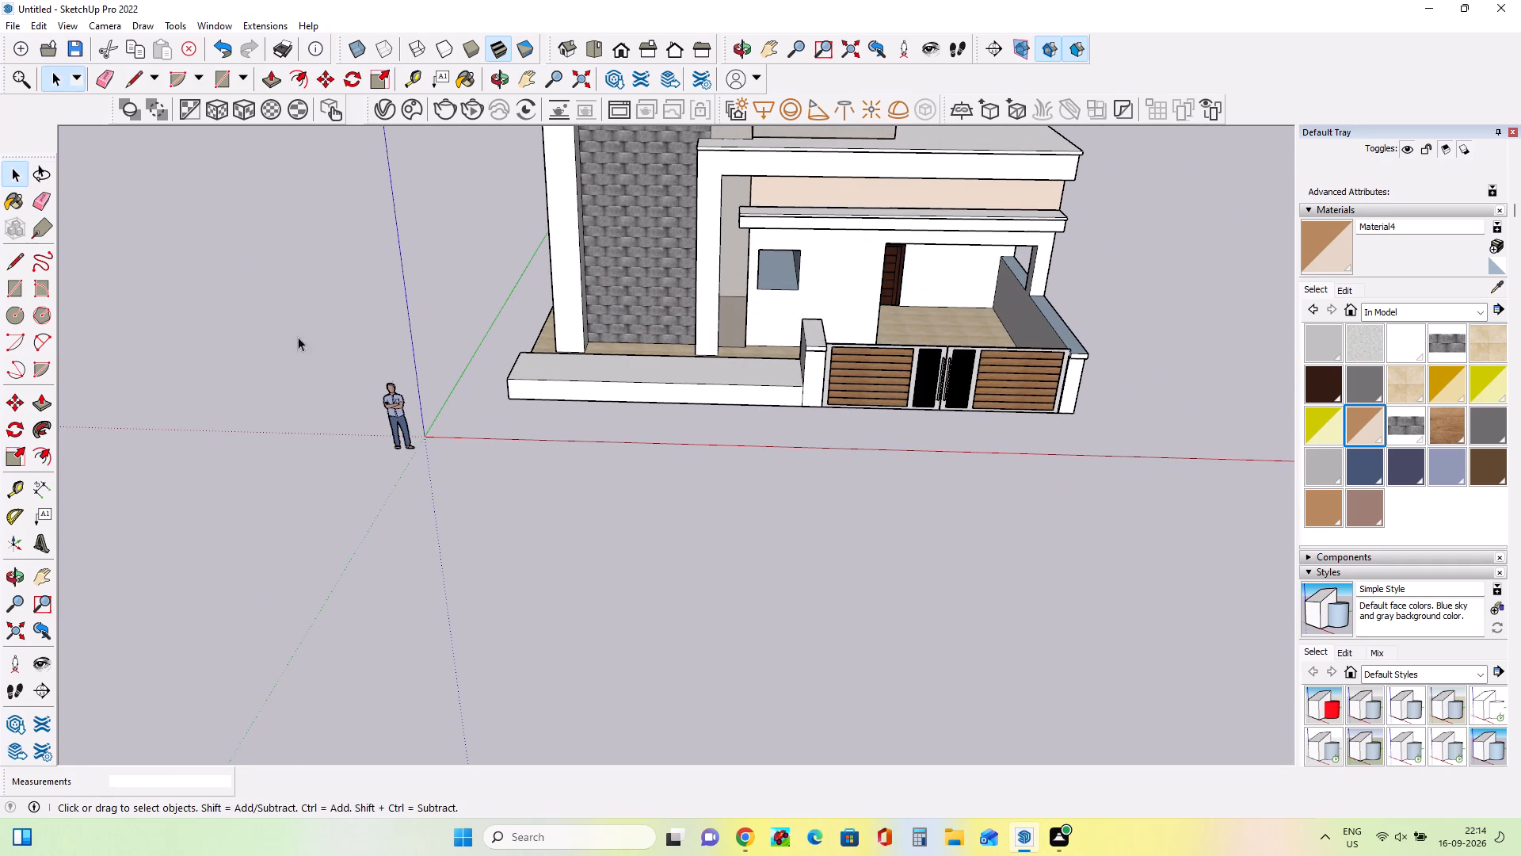
middle_click_drag(1127, 472, 928, 430)
scroll(867, 429, "up", 3)
scroll(787, 523, "down", 2)
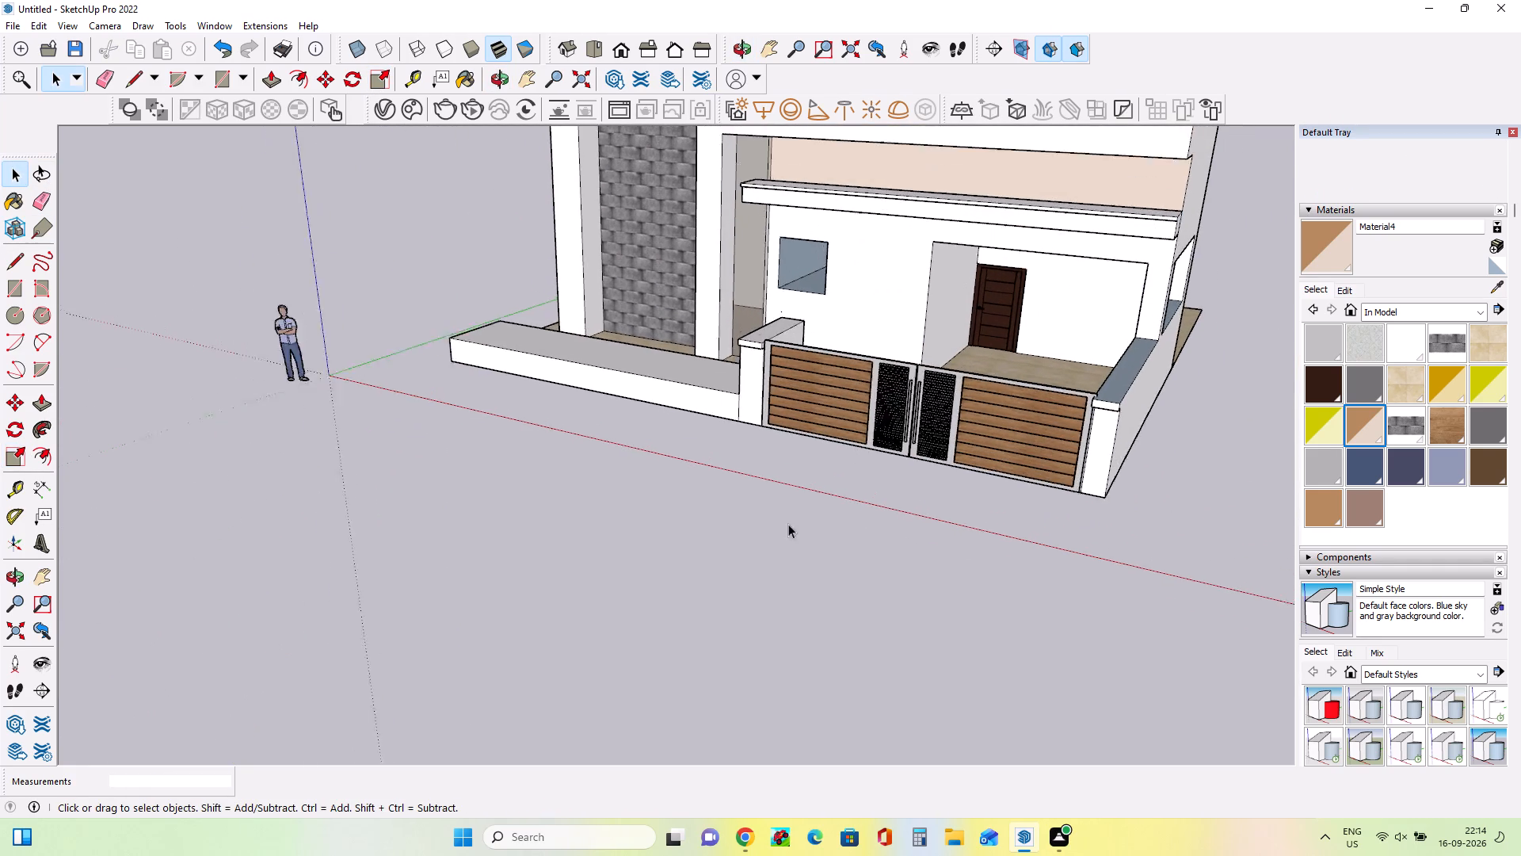
scroll(788, 524, "down", 5)
middle_click_drag(800, 536, 889, 545)
scroll(829, 543, "down", 1)
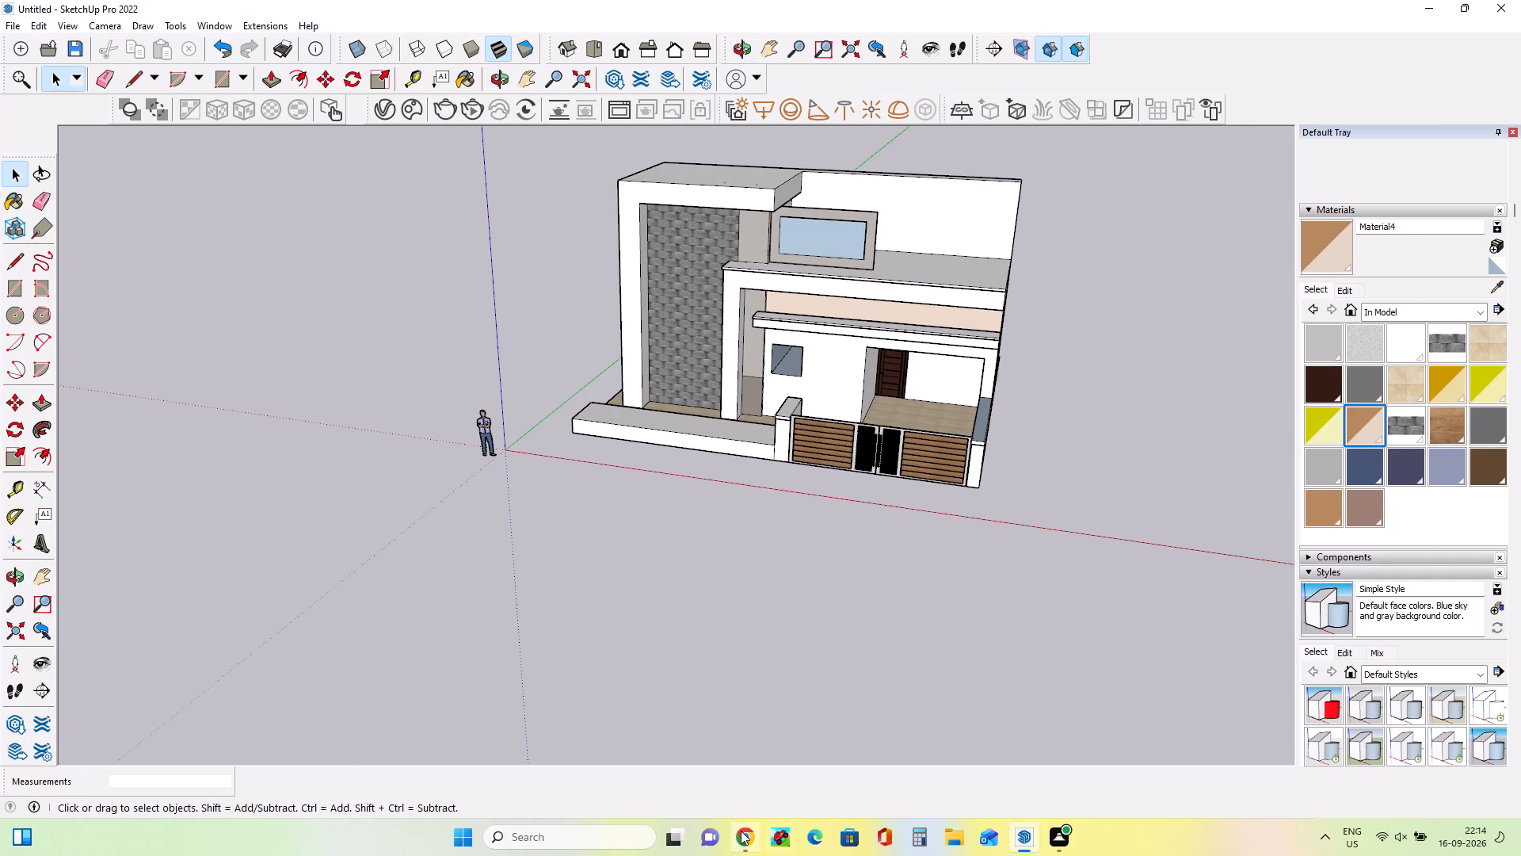
Switch to Chrome and search 3D Warehouse for window.
left_click(741, 831)
left_click(632, 232)
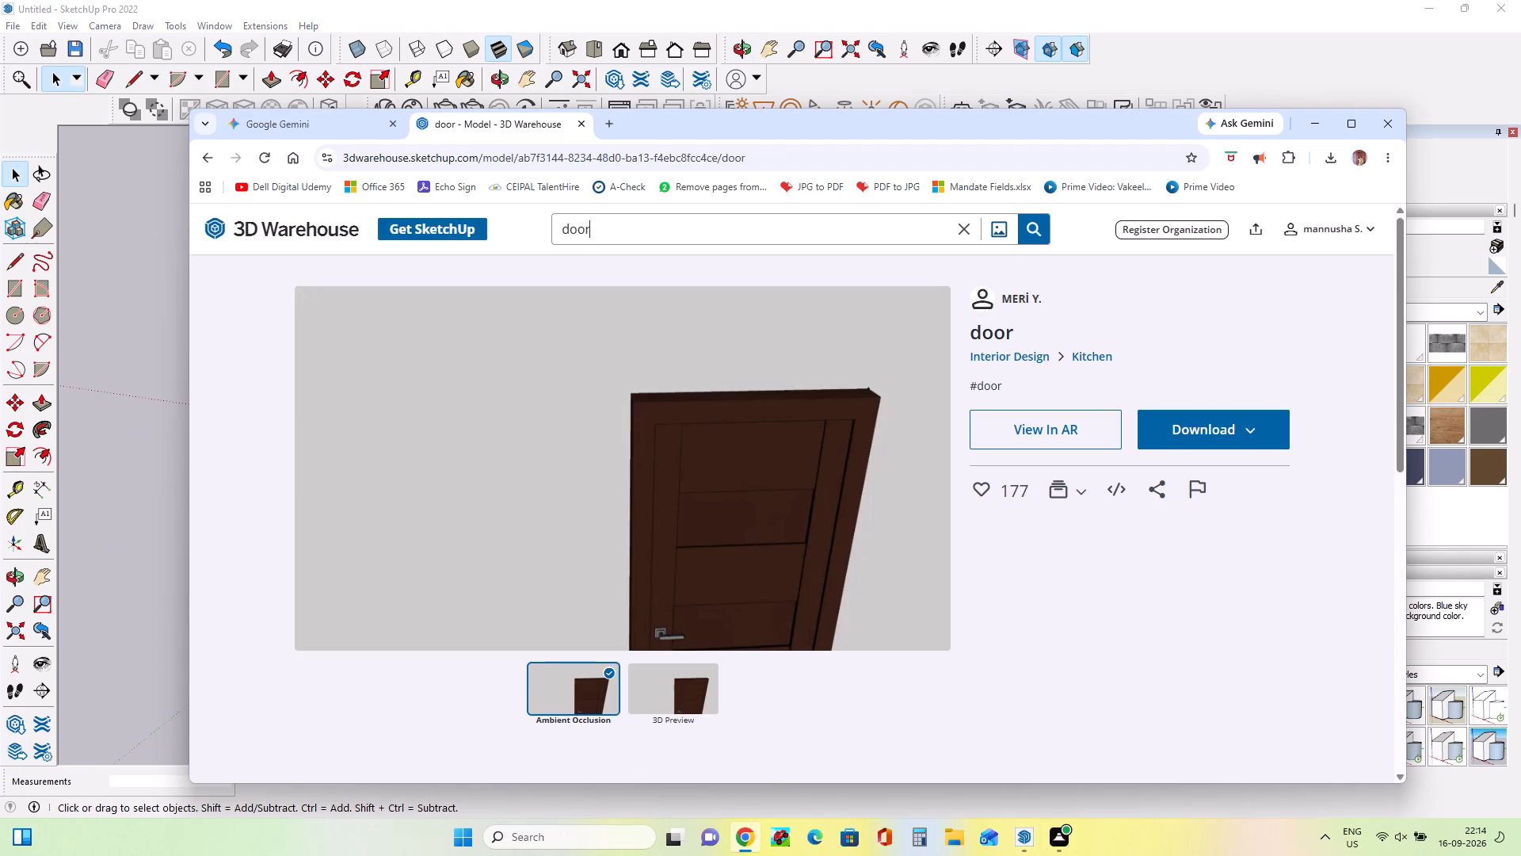
key("BackSpace")
key("BackSpace")
key("BackSpace")
key("BackSpace")
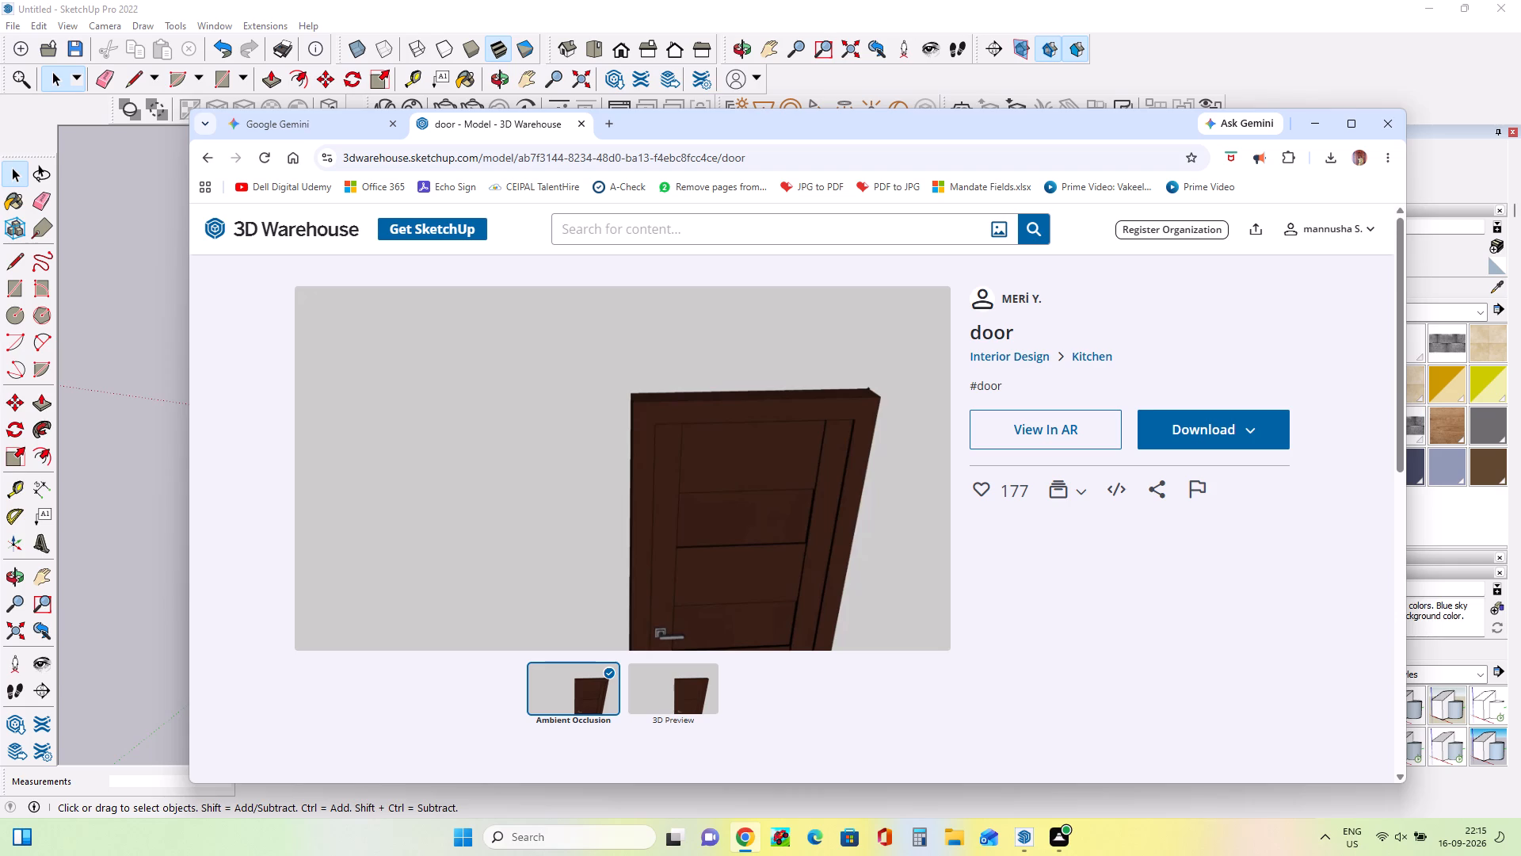
type("wi")
type("ndow")
key("Return")
Look through the 3D Warehouse window search results for a model that suits the house.
scroll(1439, 720, "up", 1)
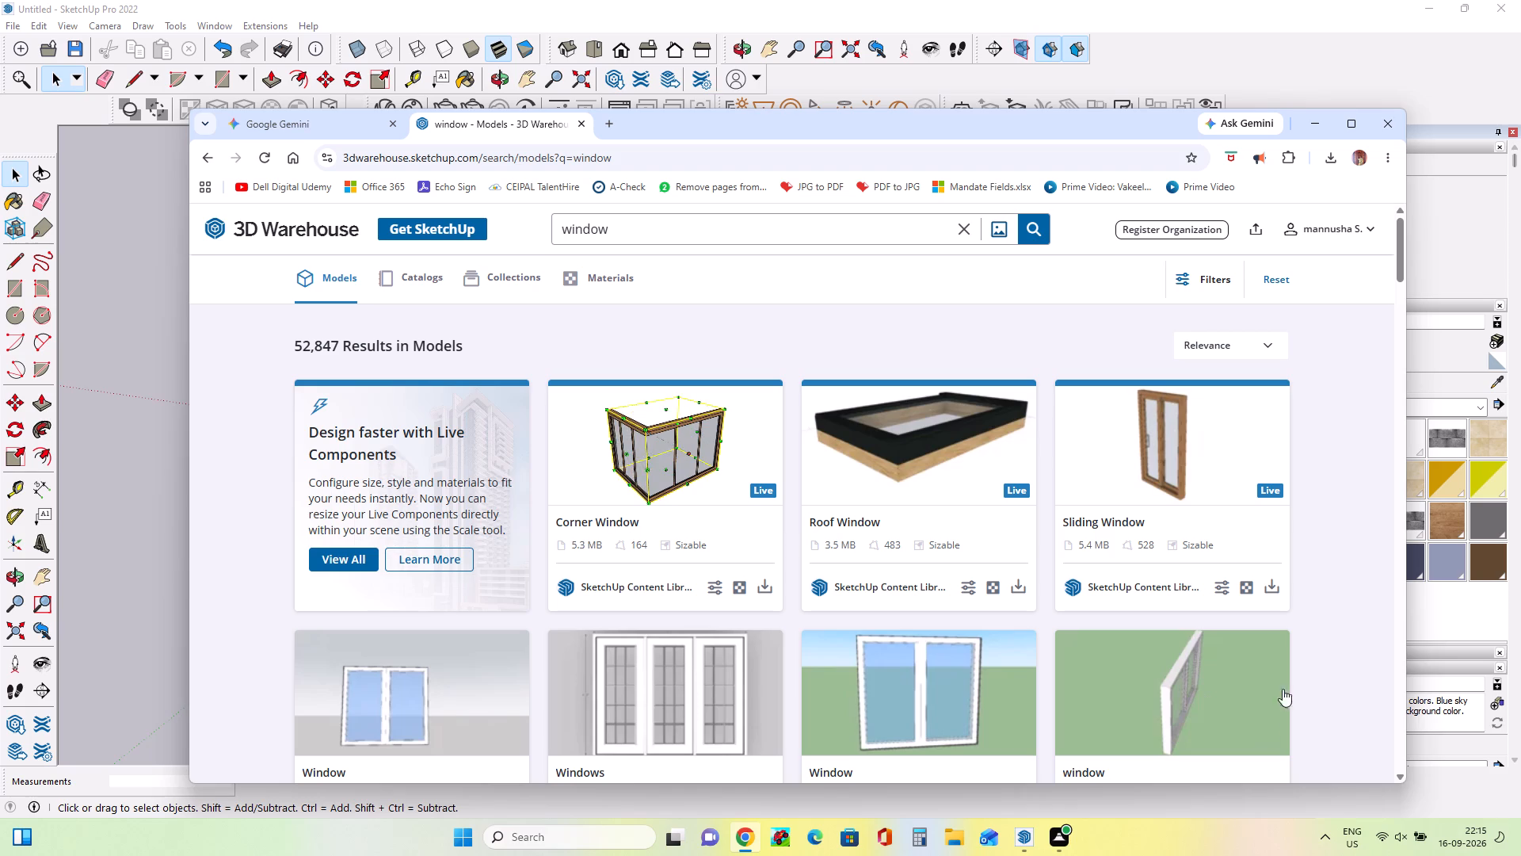
scroll(847, 652, "down", 12)
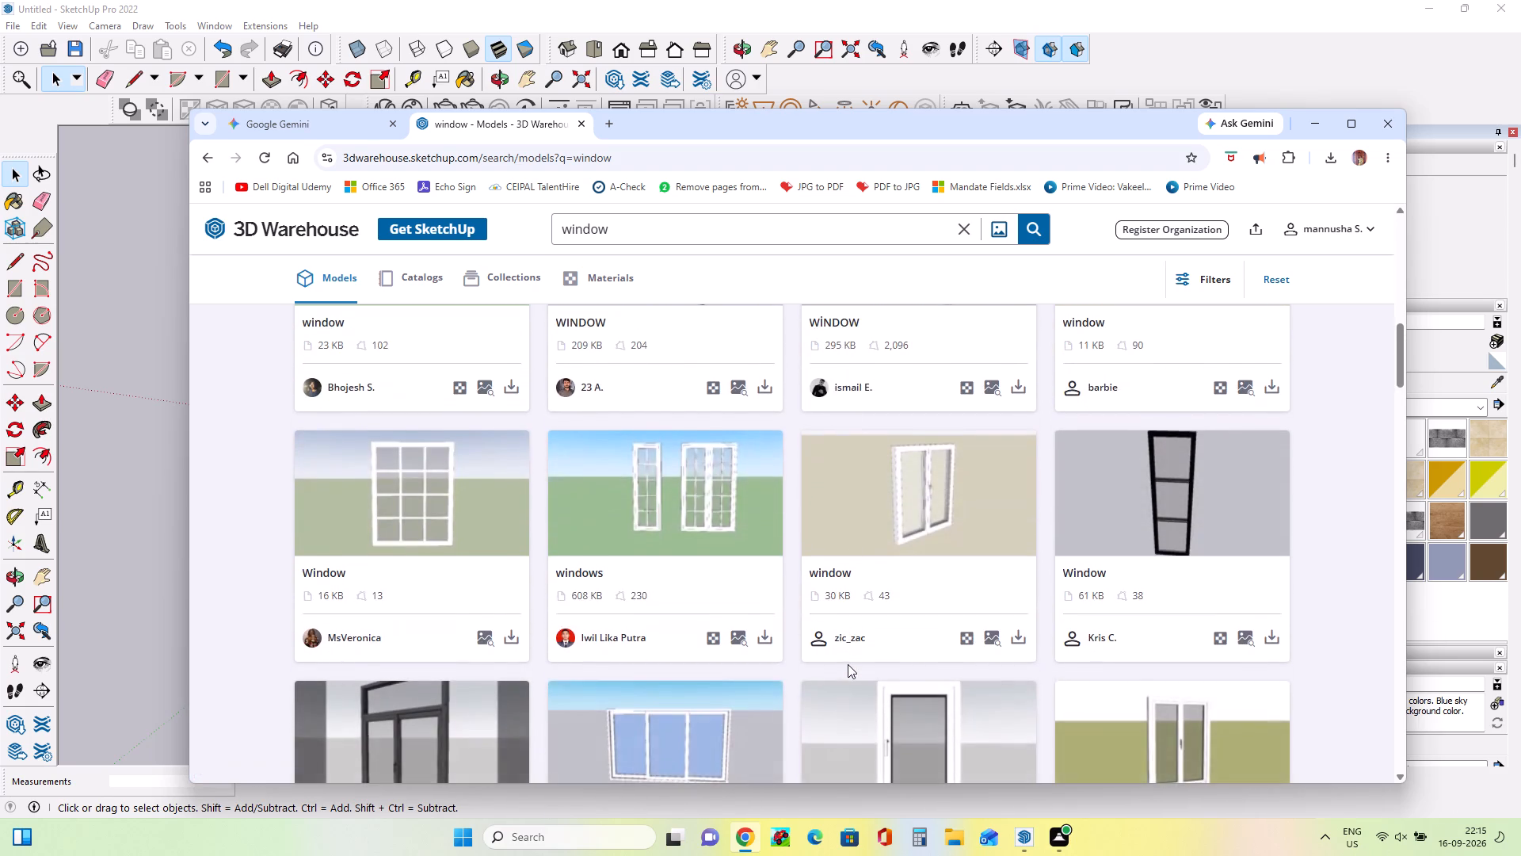
scroll(848, 664, "down", 6)
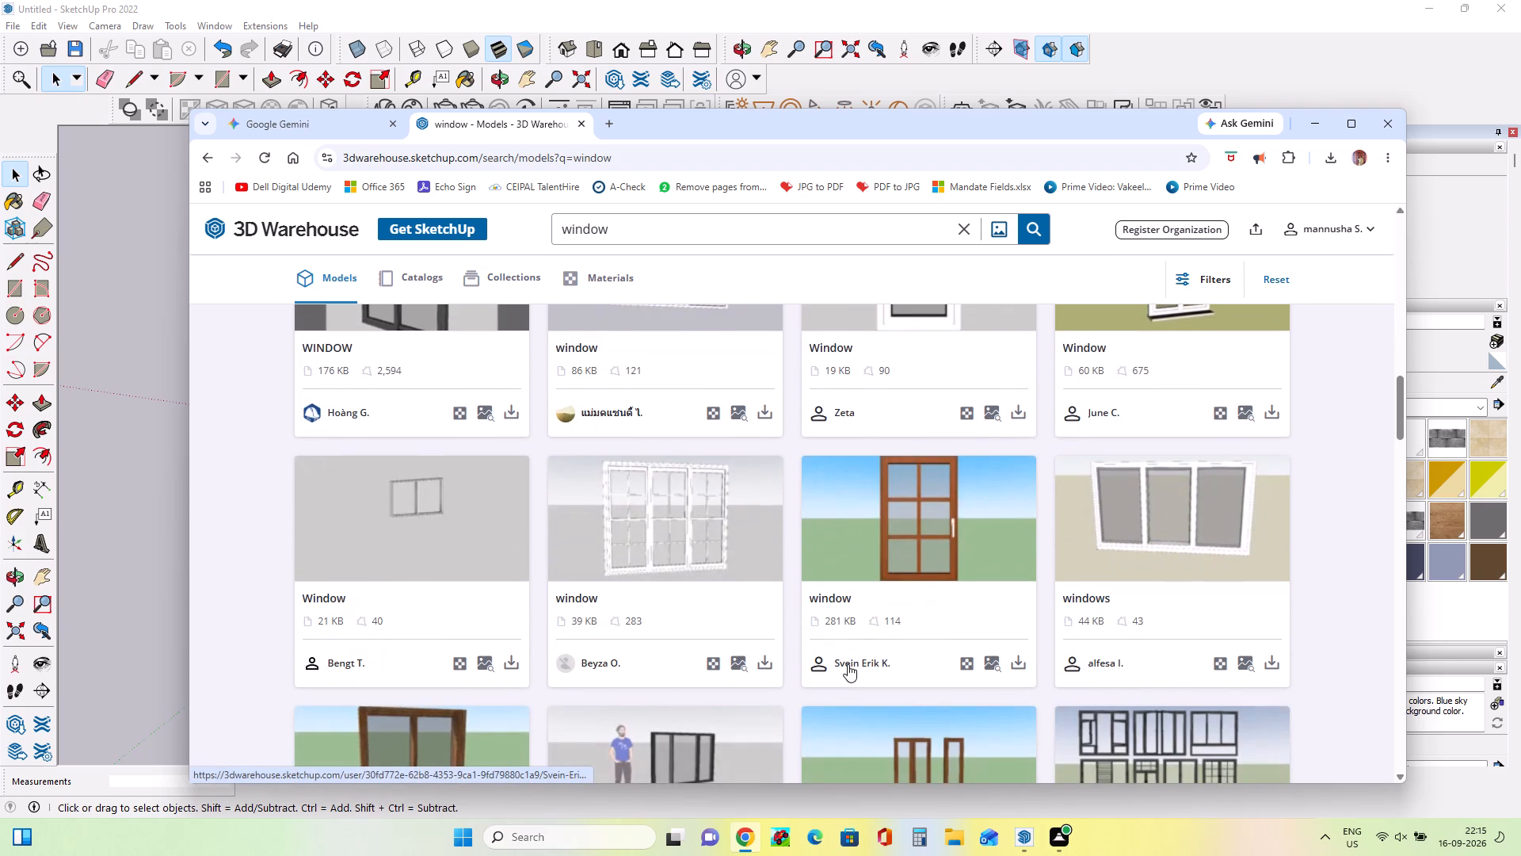
scroll(848, 664, "down", 3)
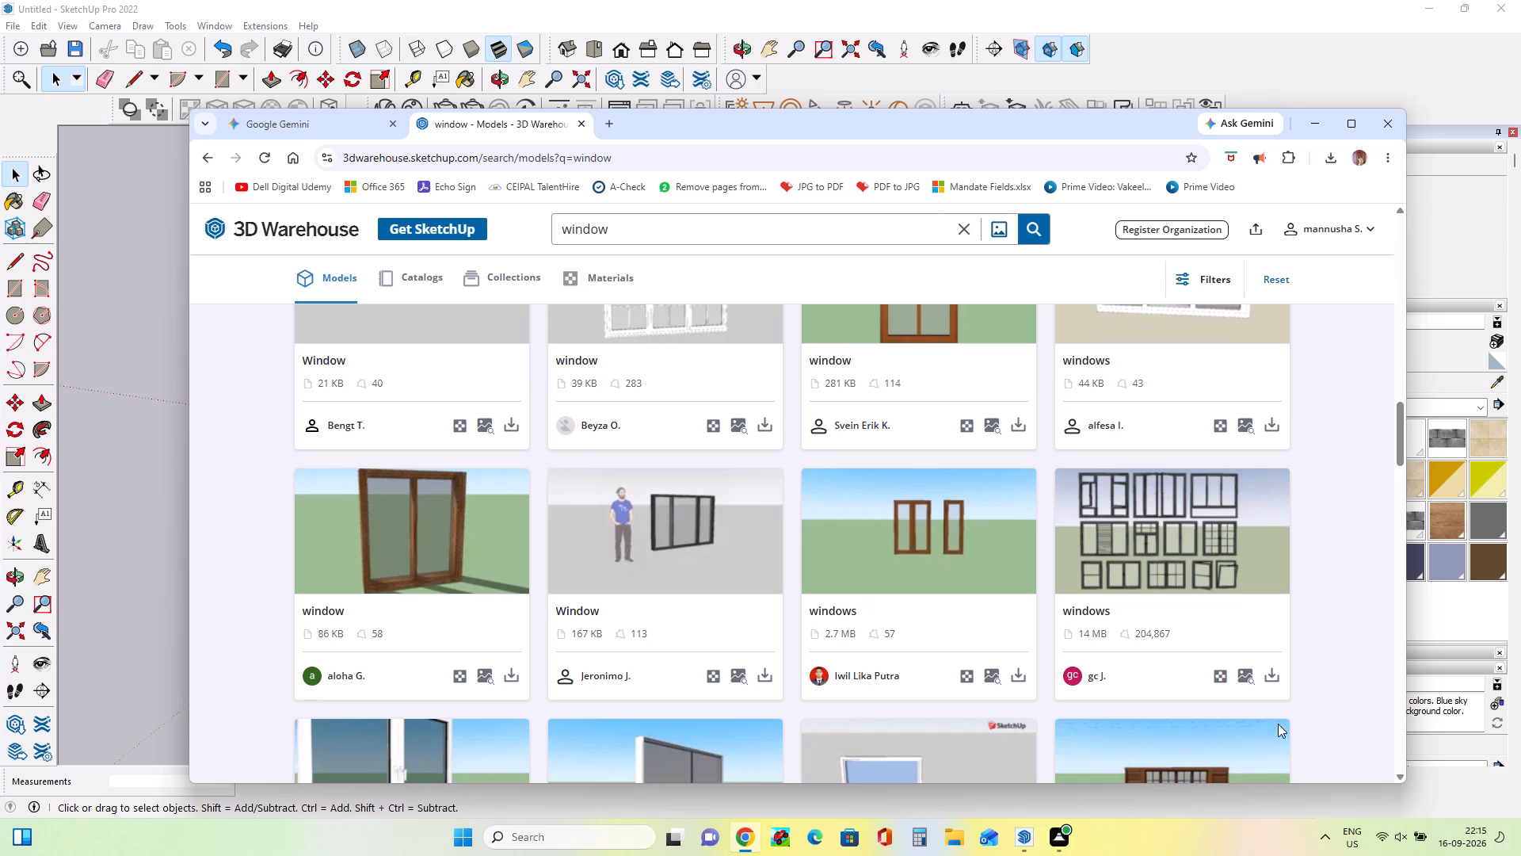
scroll(1069, 522, "down", 7)
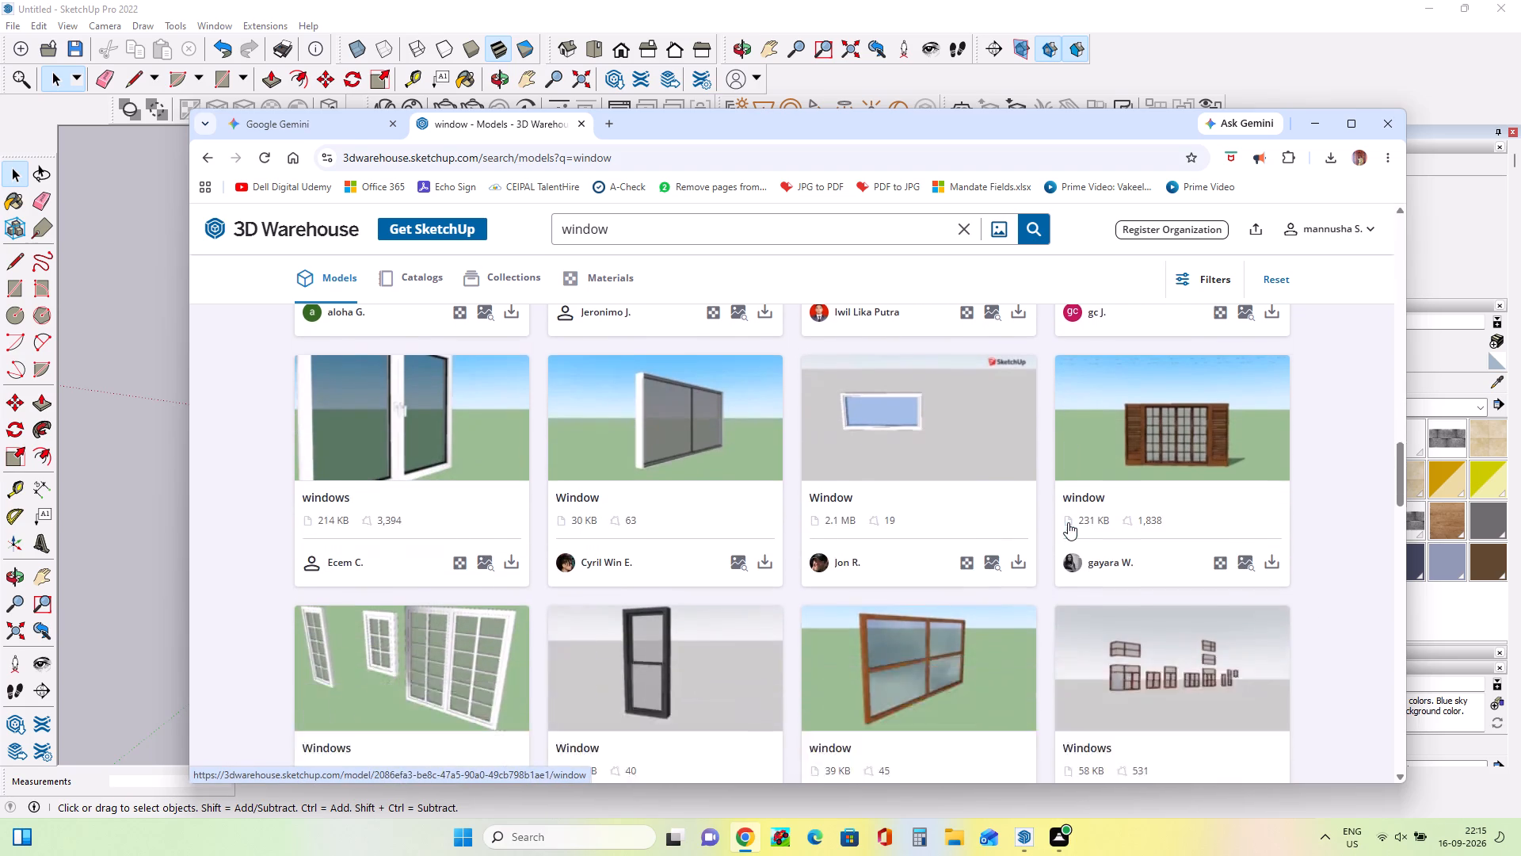
scroll(1068, 522, "down", 5)
scroll(1068, 522, "up", 1)
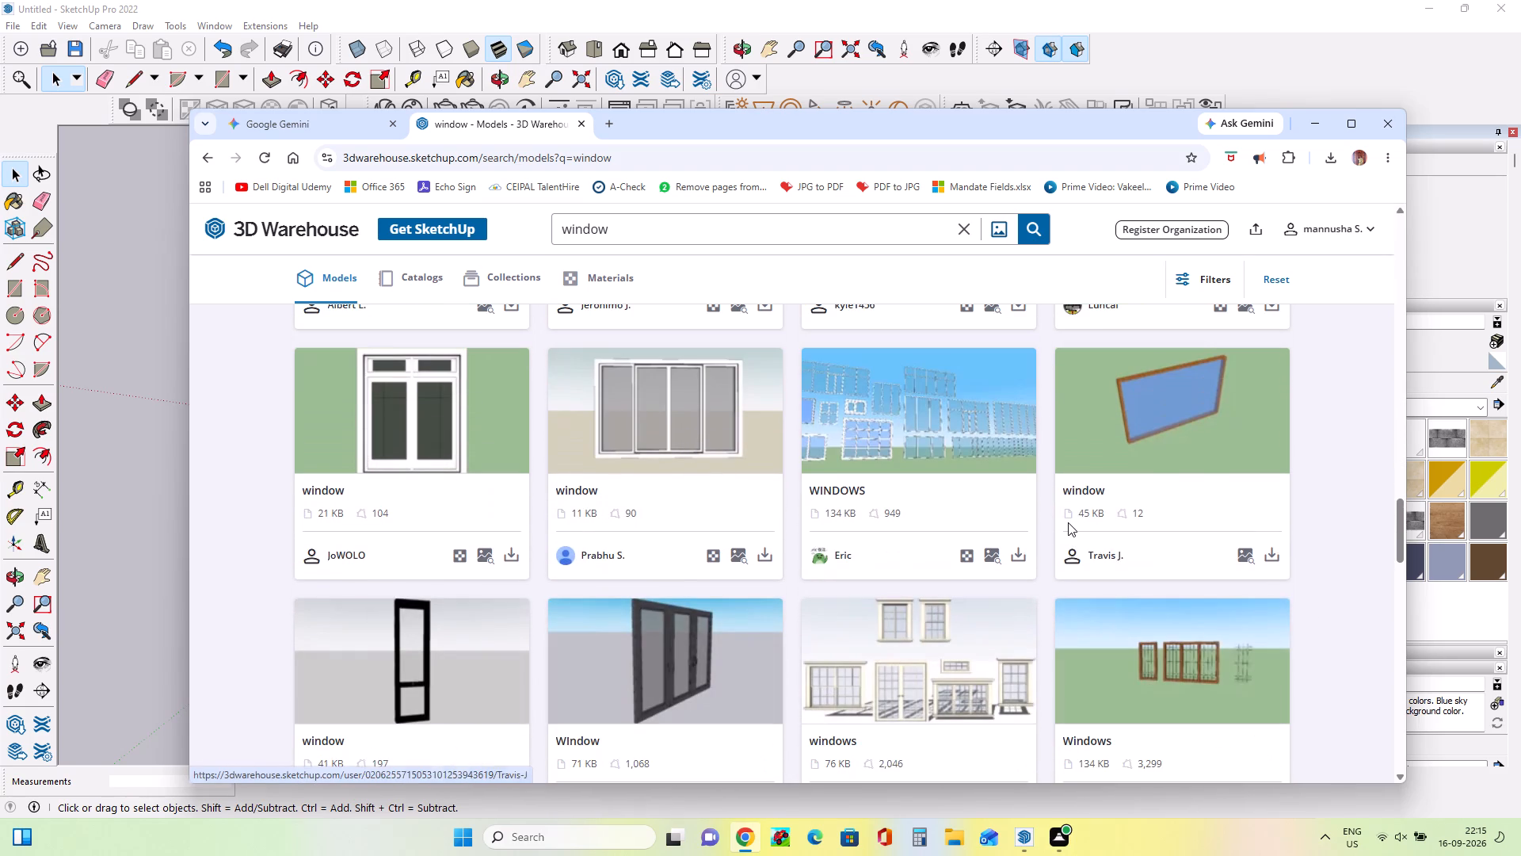
scroll(1068, 522, "down", 3)
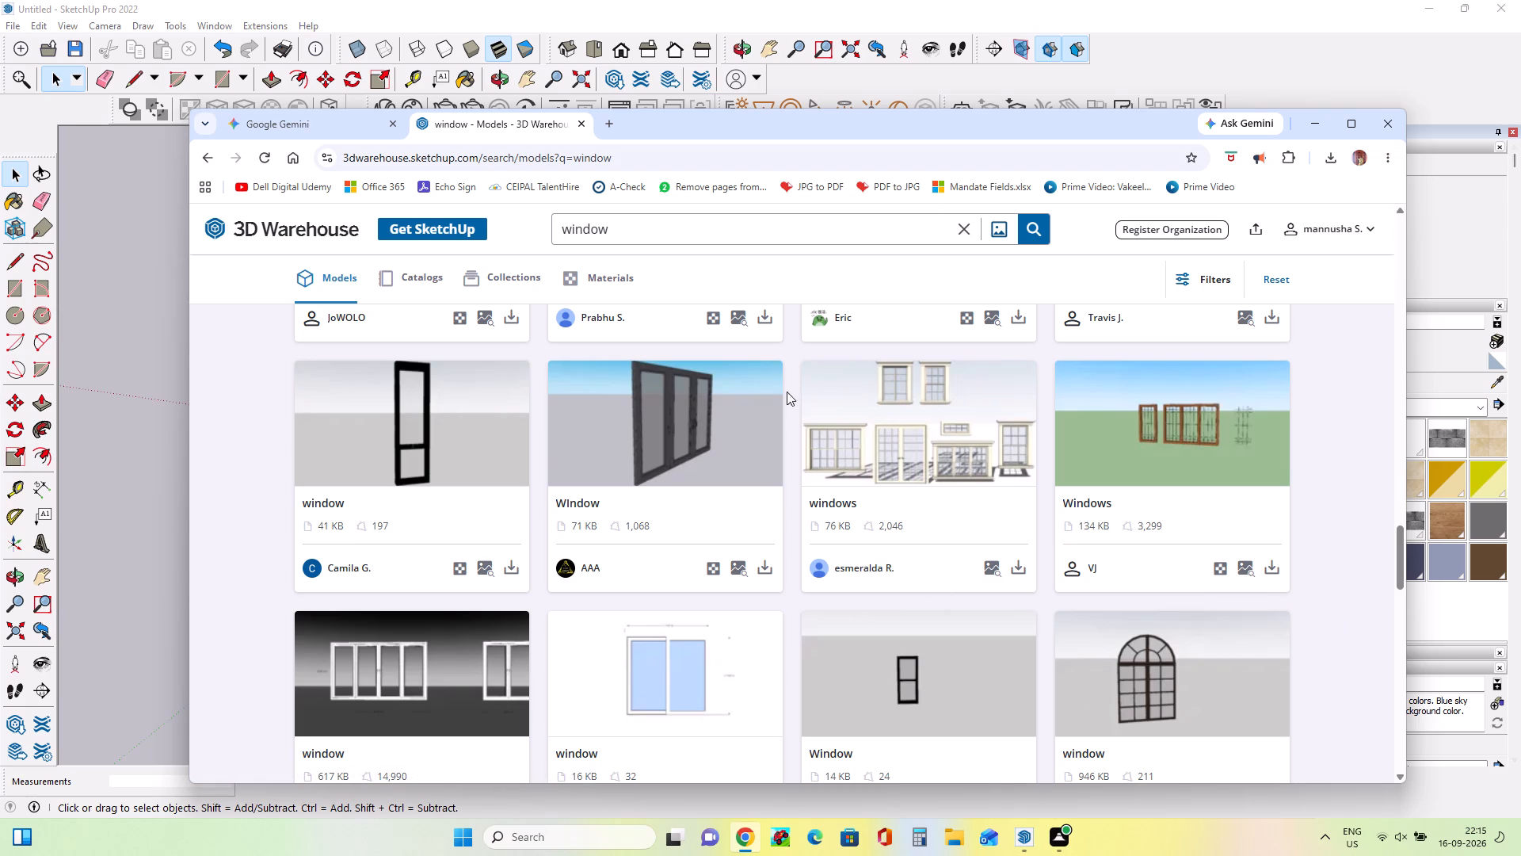
scroll(746, 581, "down", 4)
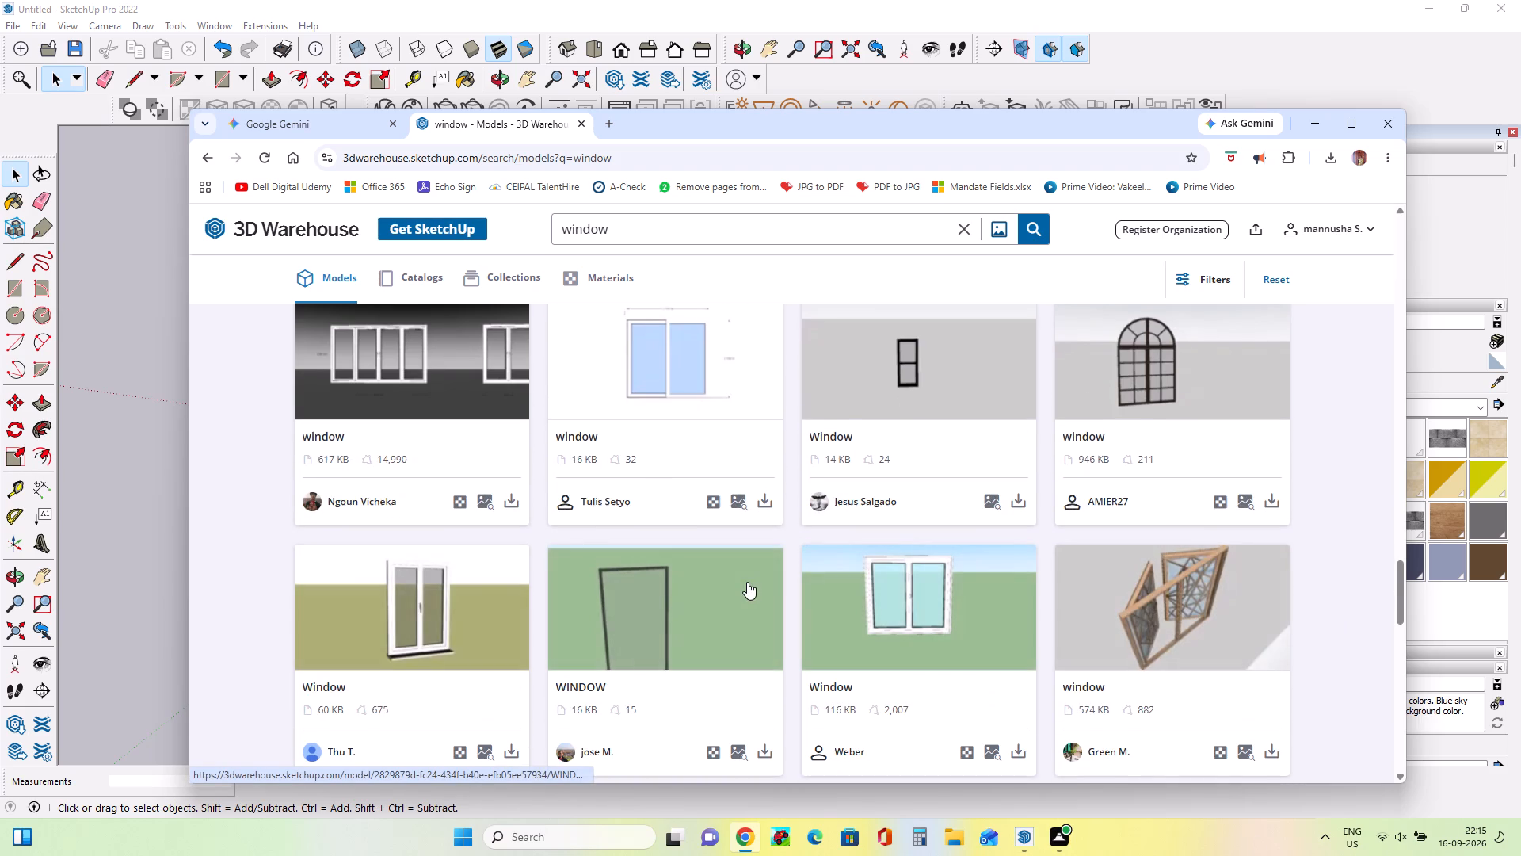
scroll(747, 582, "down", 12)
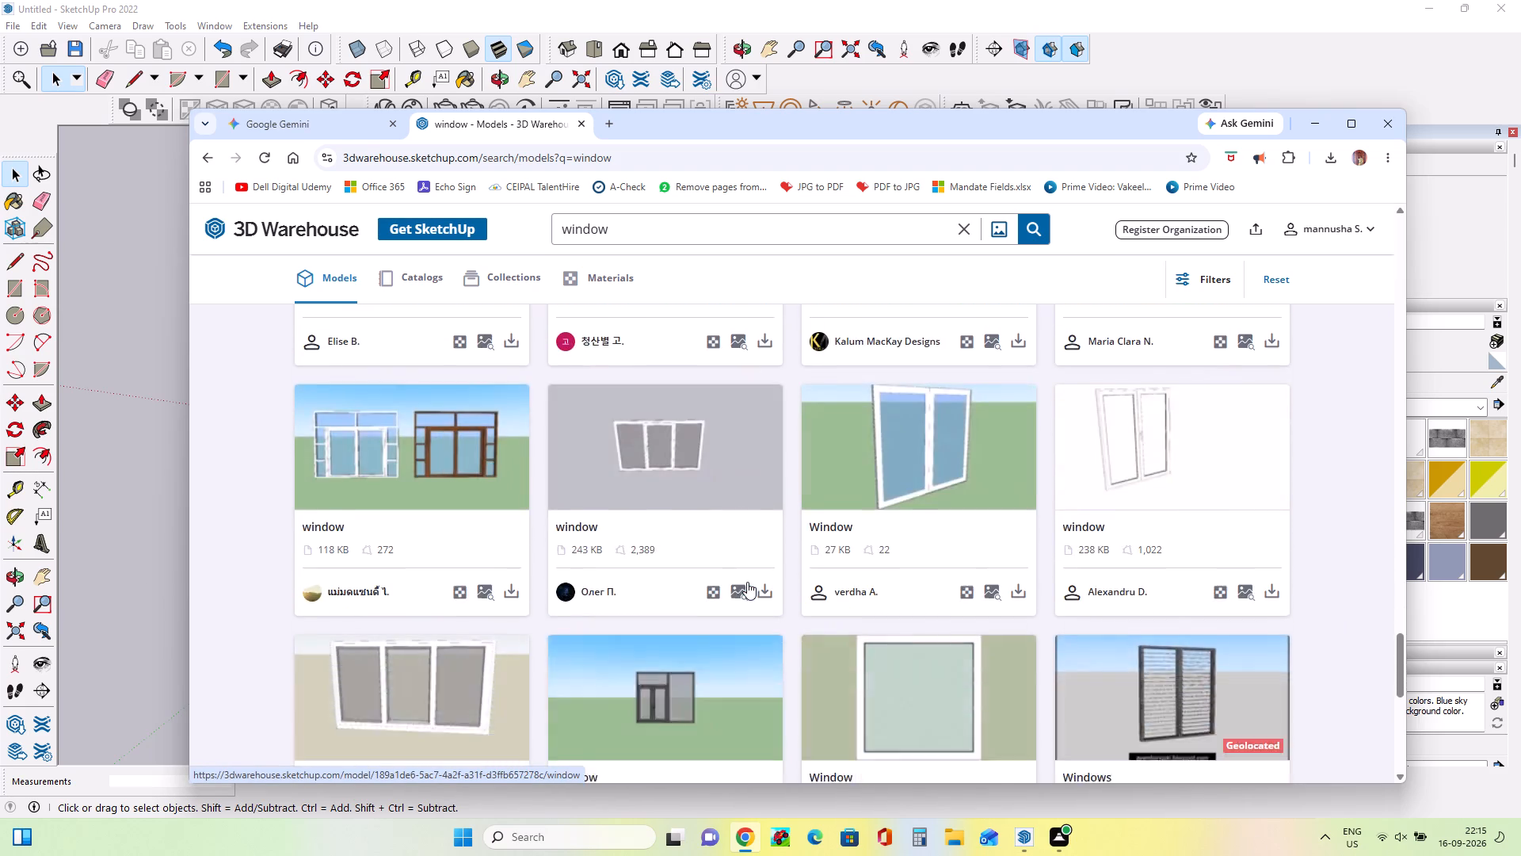
Load more window results and look through the additional models.
left_click(806, 648)
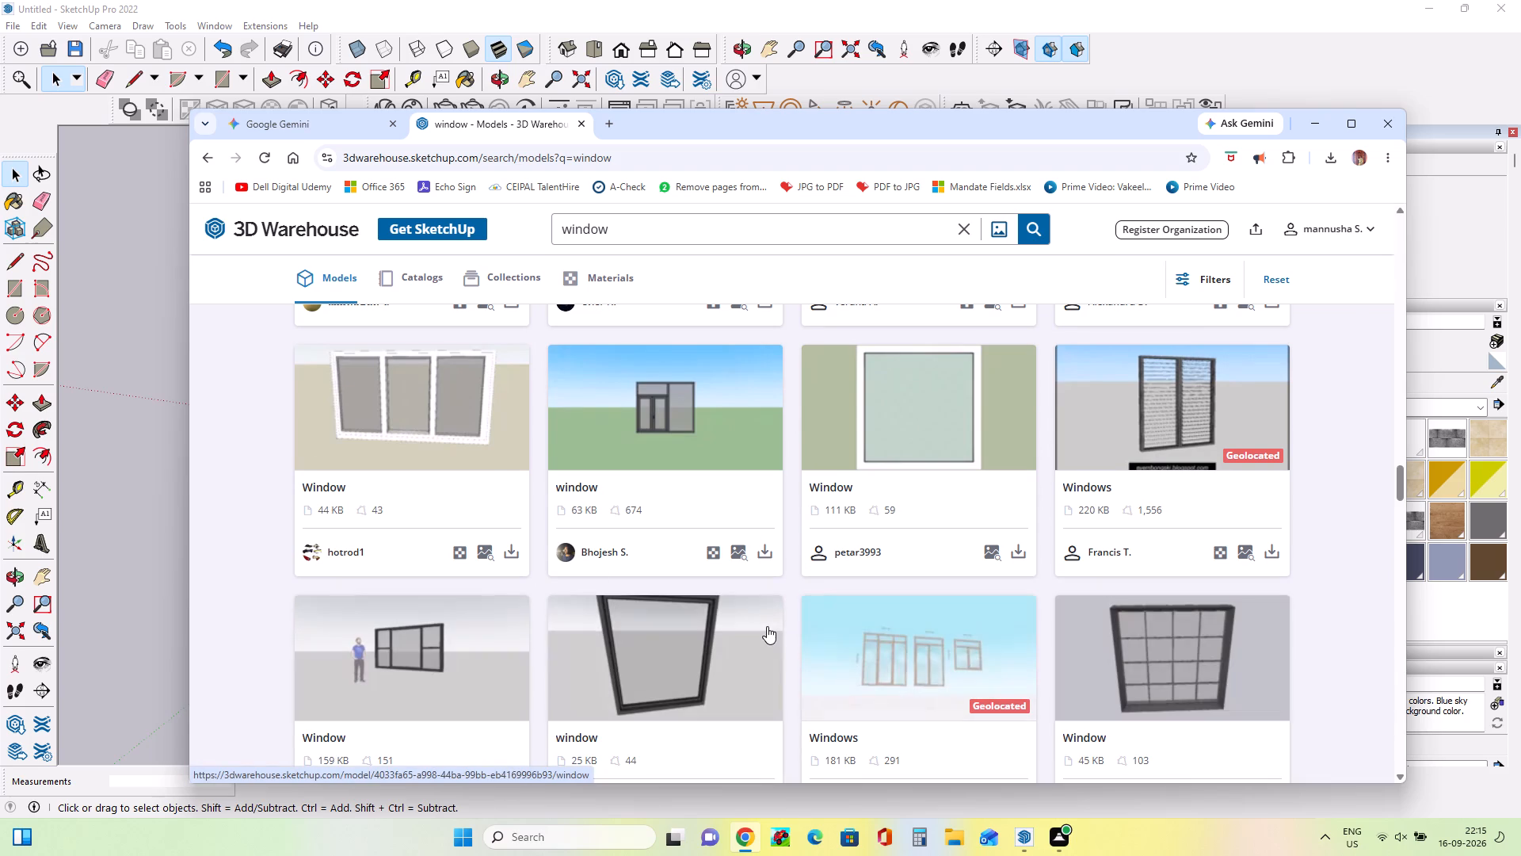
scroll(765, 634, "down", 8)
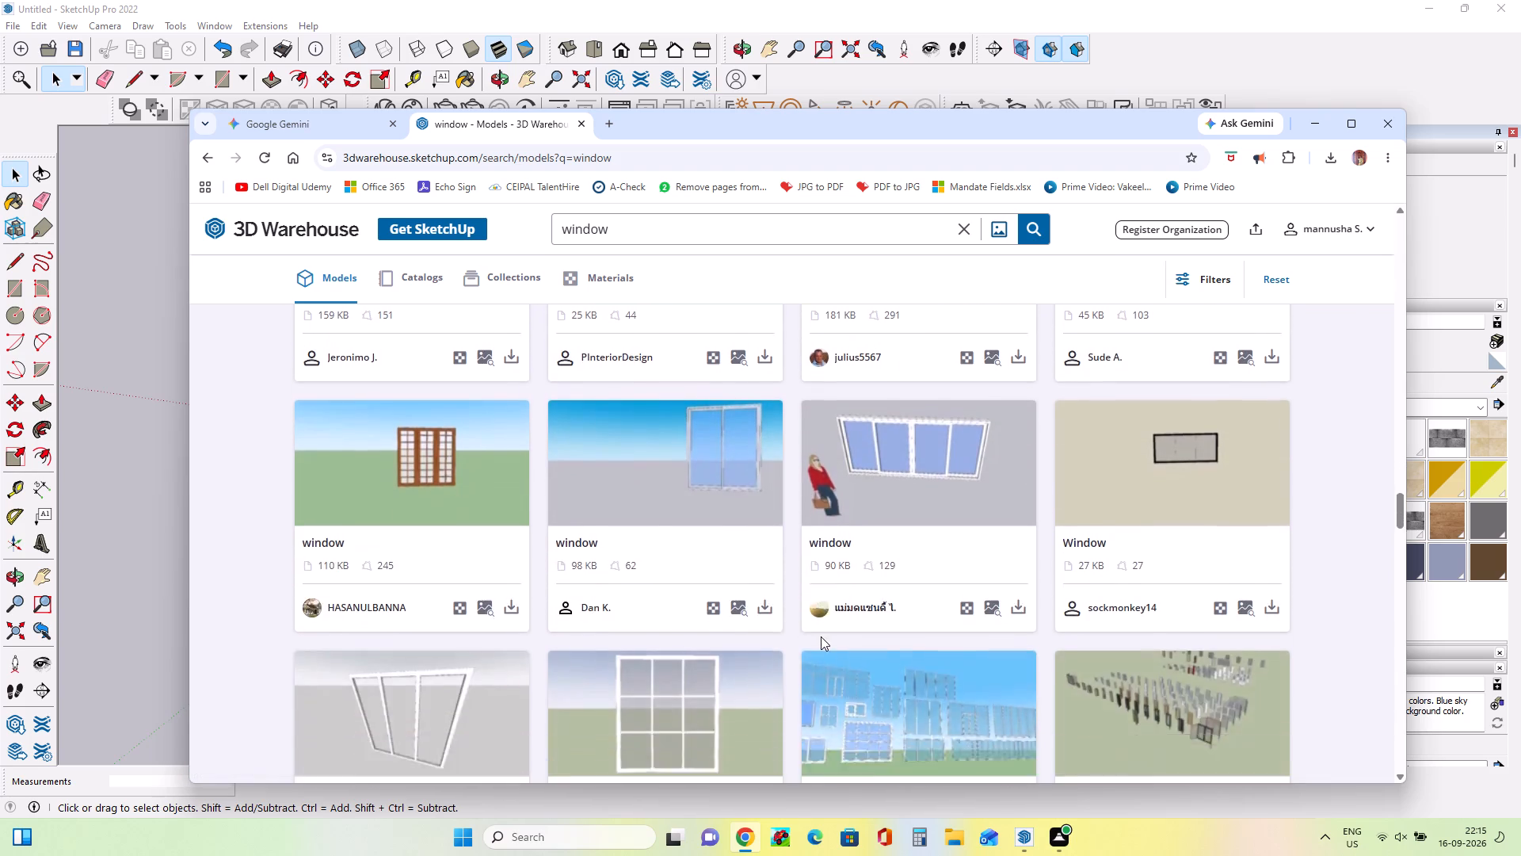
scroll(821, 636, "down", 6)
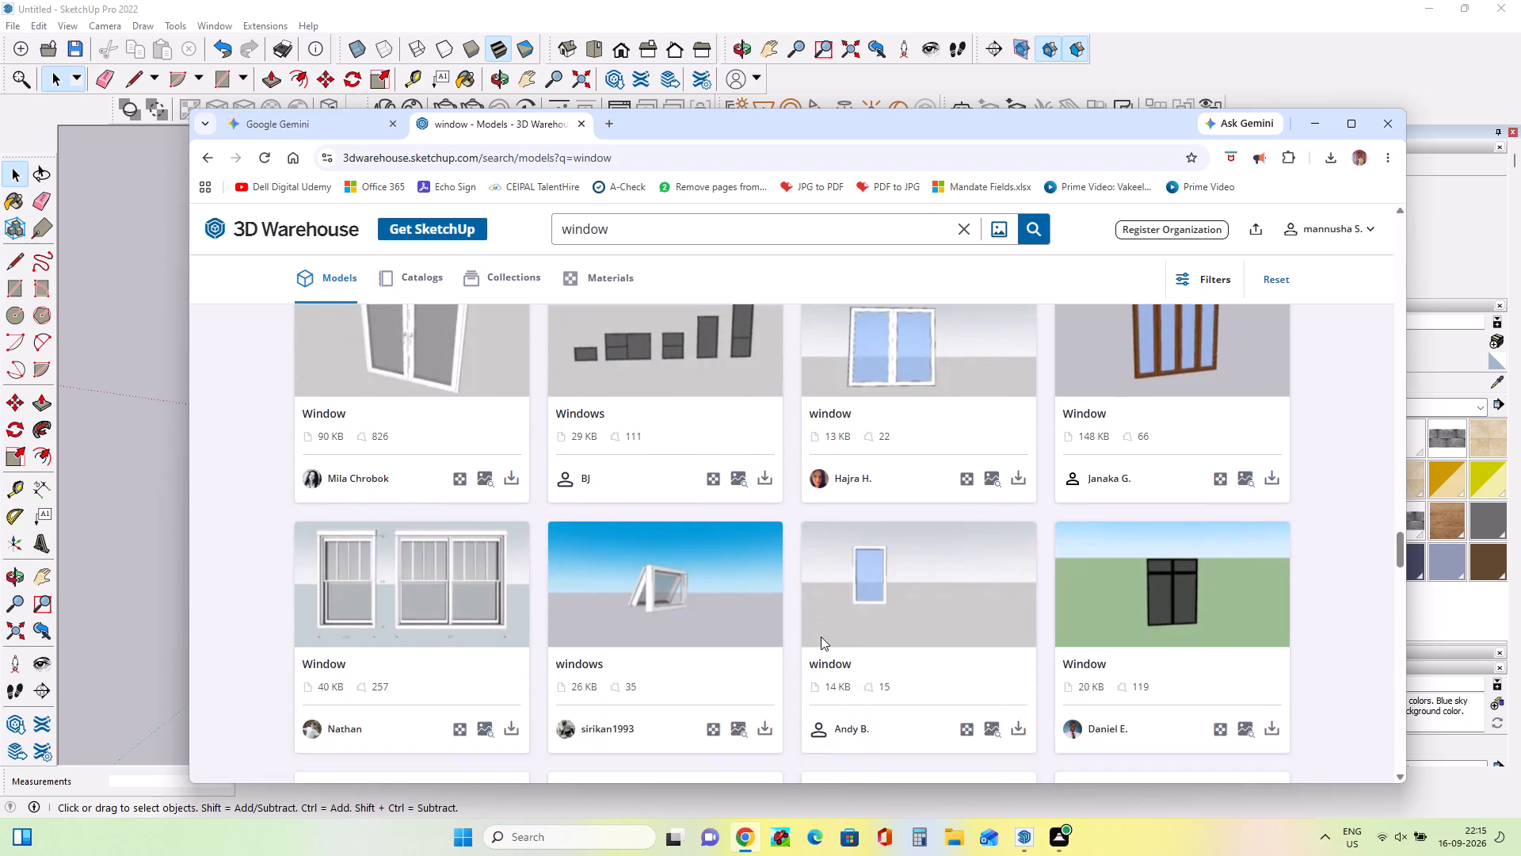
scroll(821, 636, "down", 7)
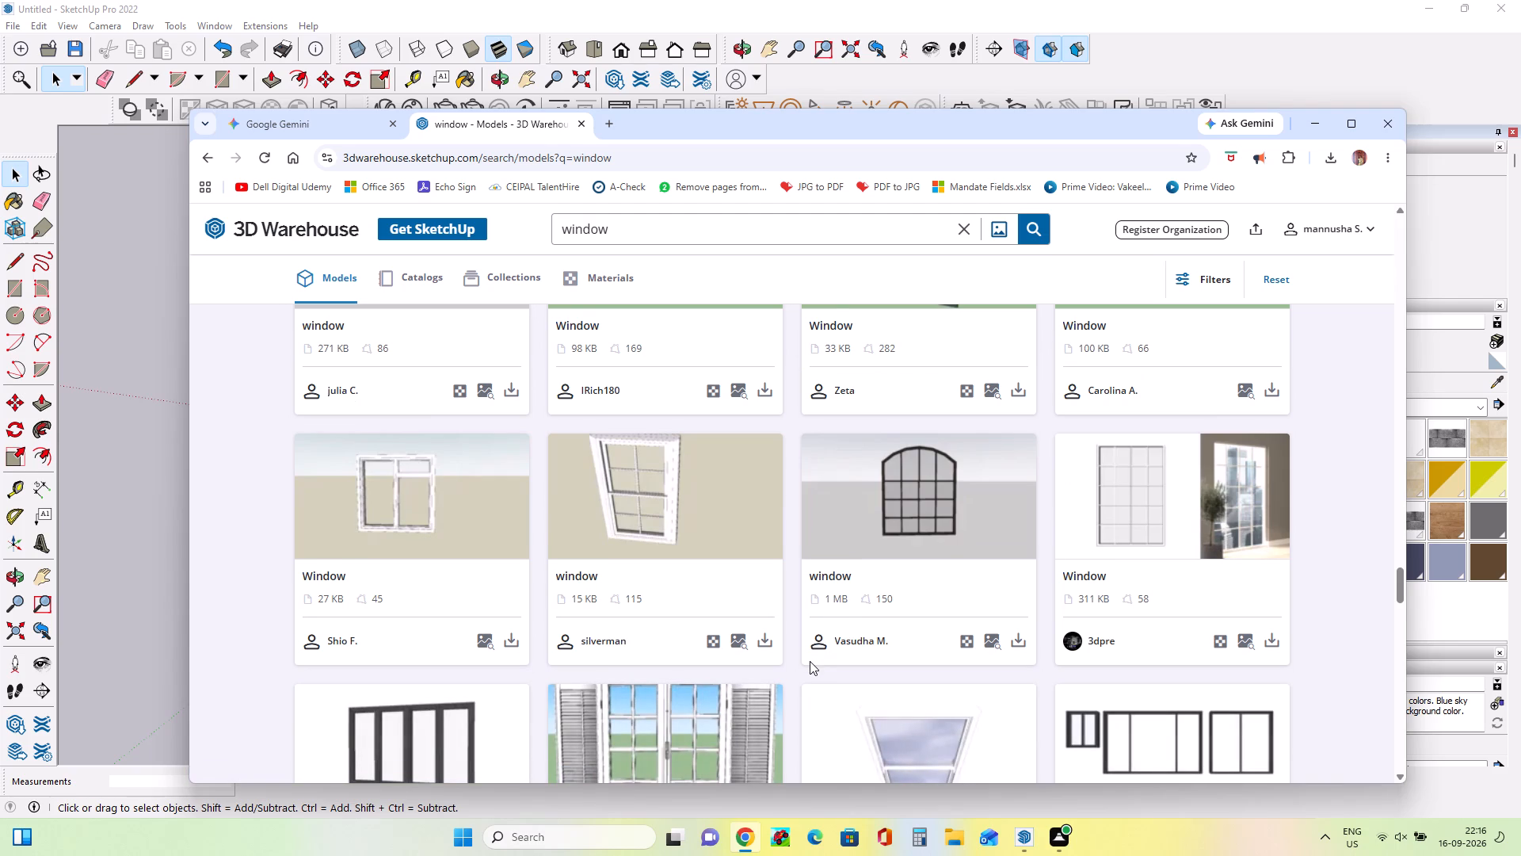
scroll(809, 659, "down", 11)
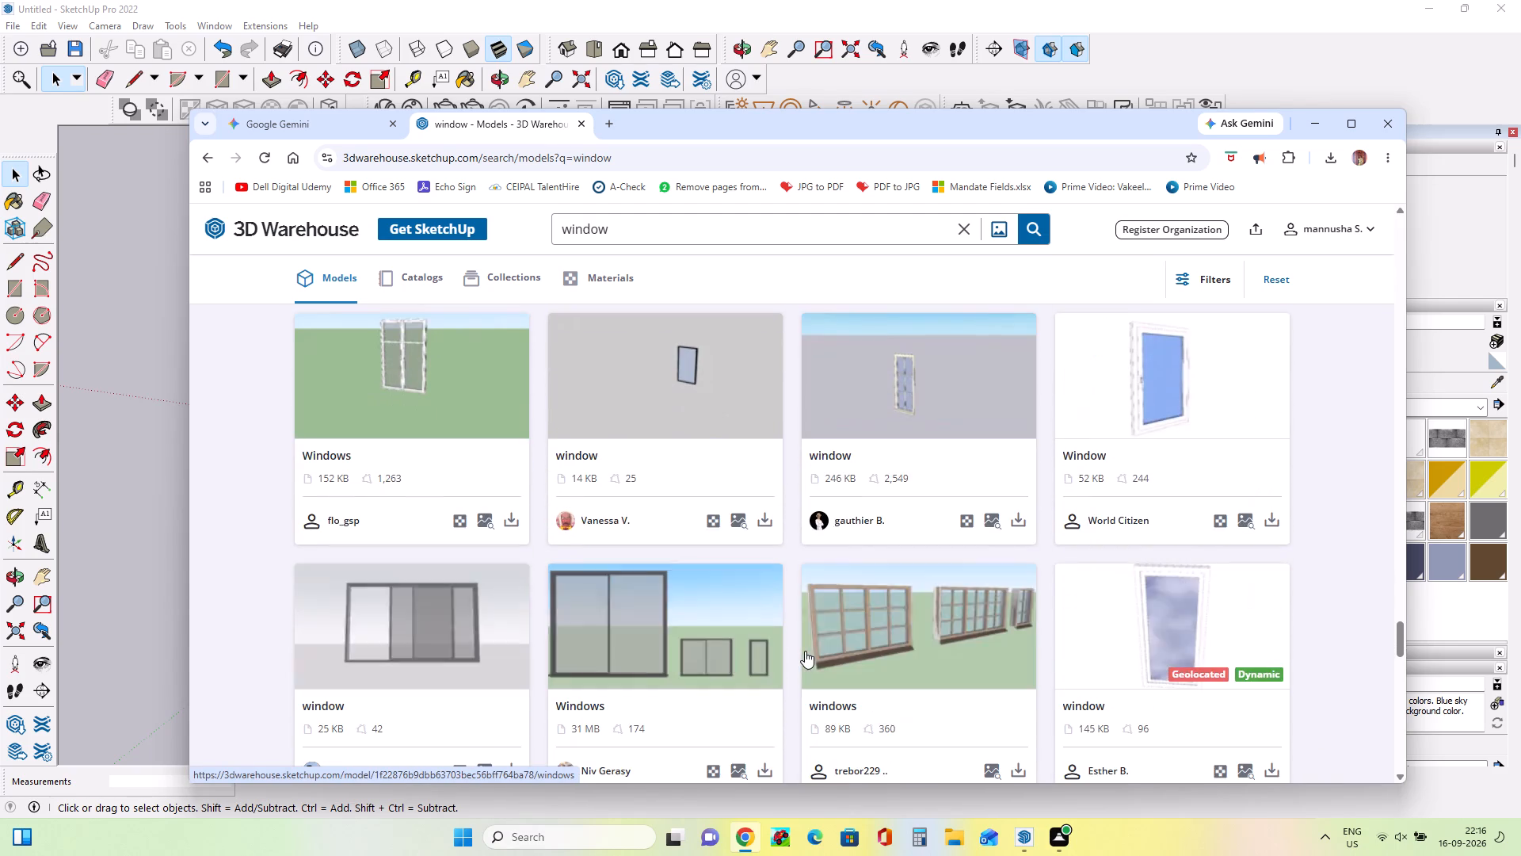
scroll(804, 650, "down", 11)
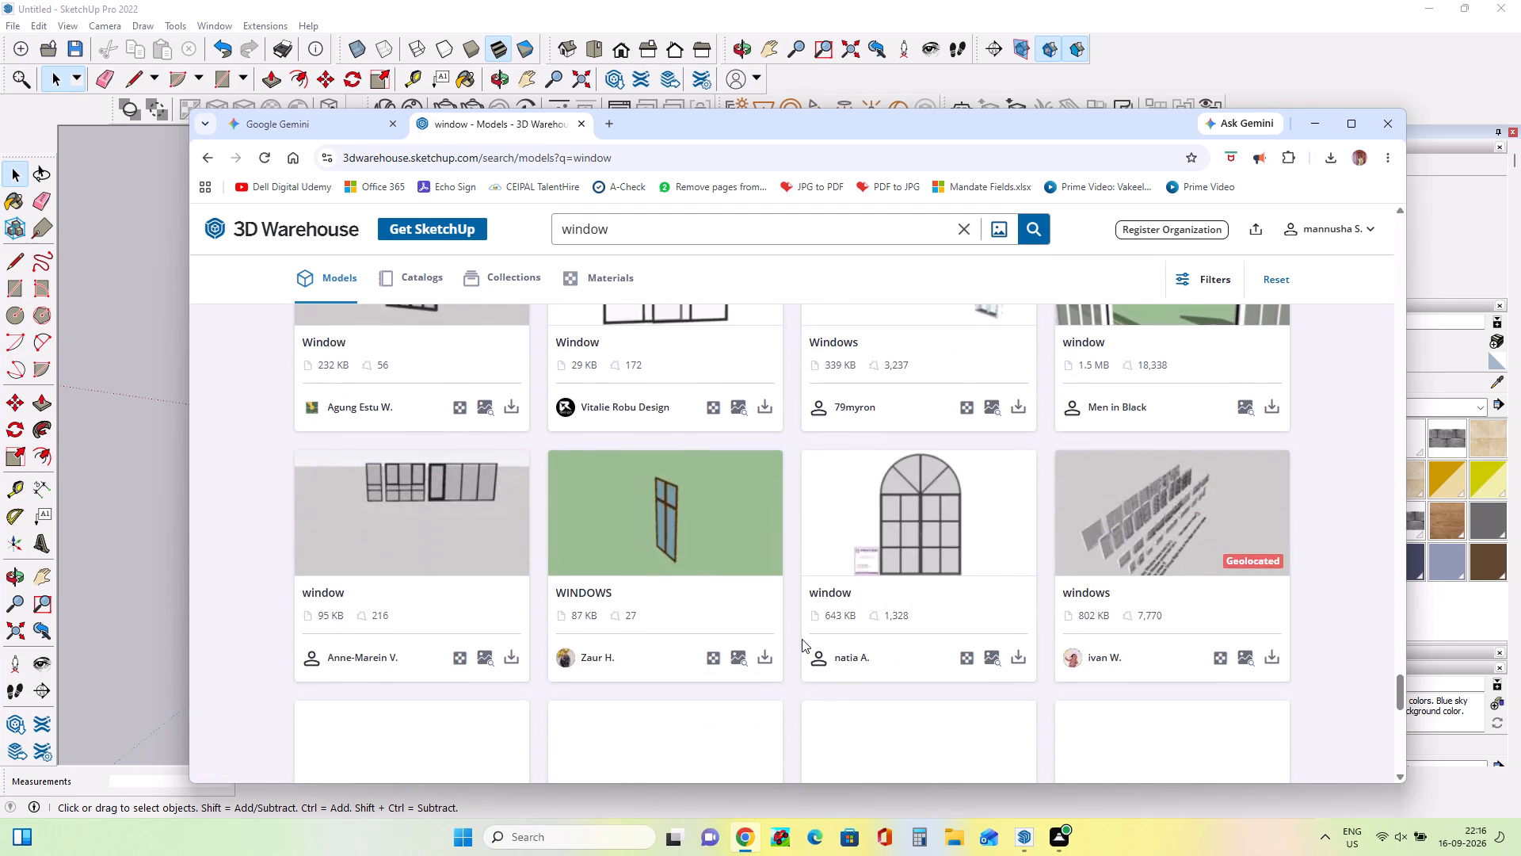
scroll(799, 636, "down", 7)
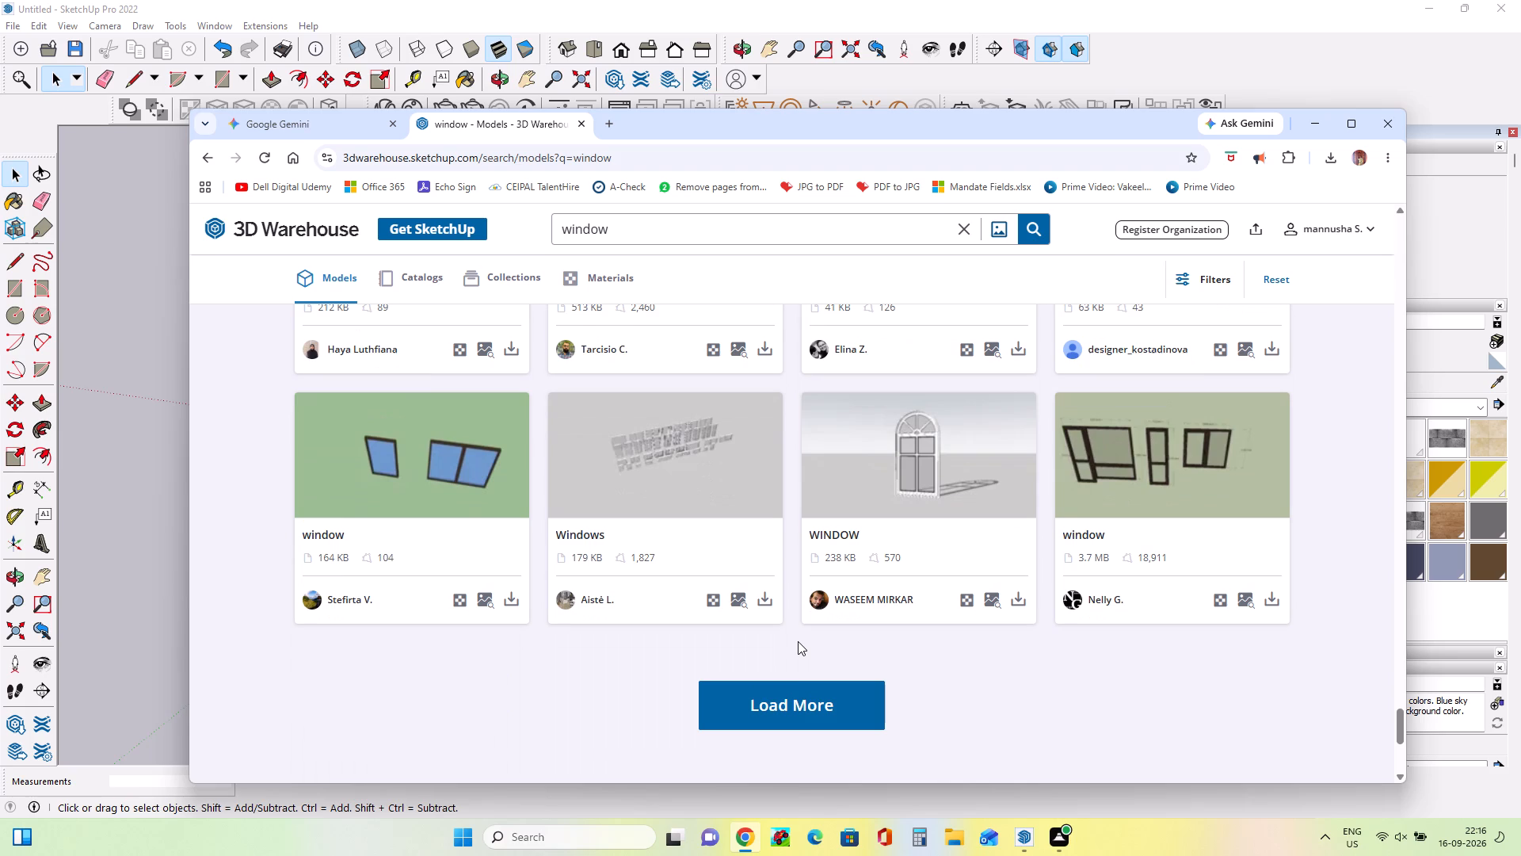
Load a further batch of window results and examine those models down to the end of the list.
left_click(795, 704)
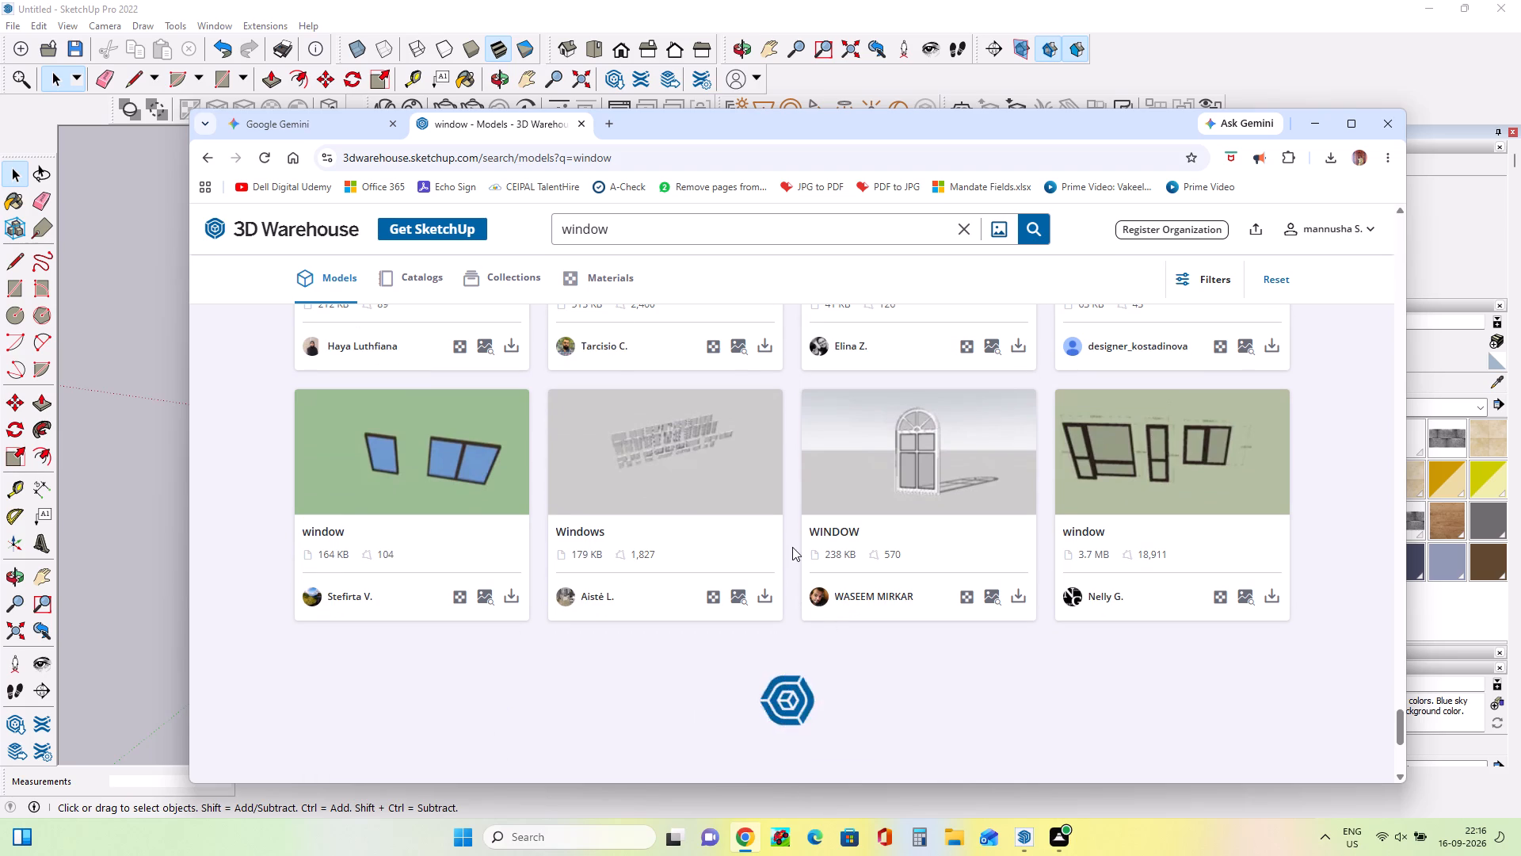
scroll(796, 541, "down", 3)
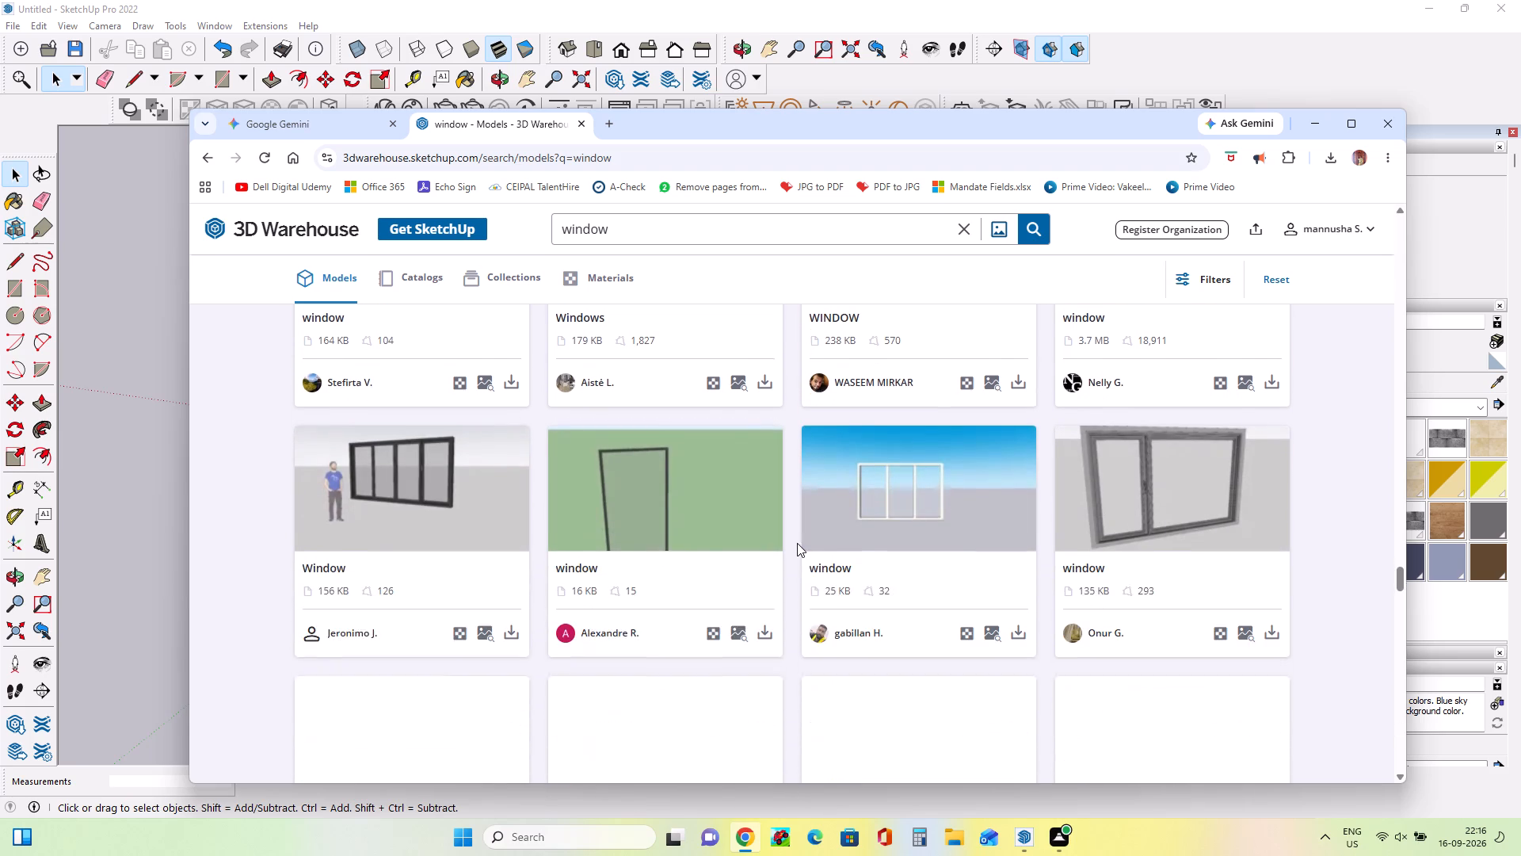
scroll(797, 543, "down", 9)
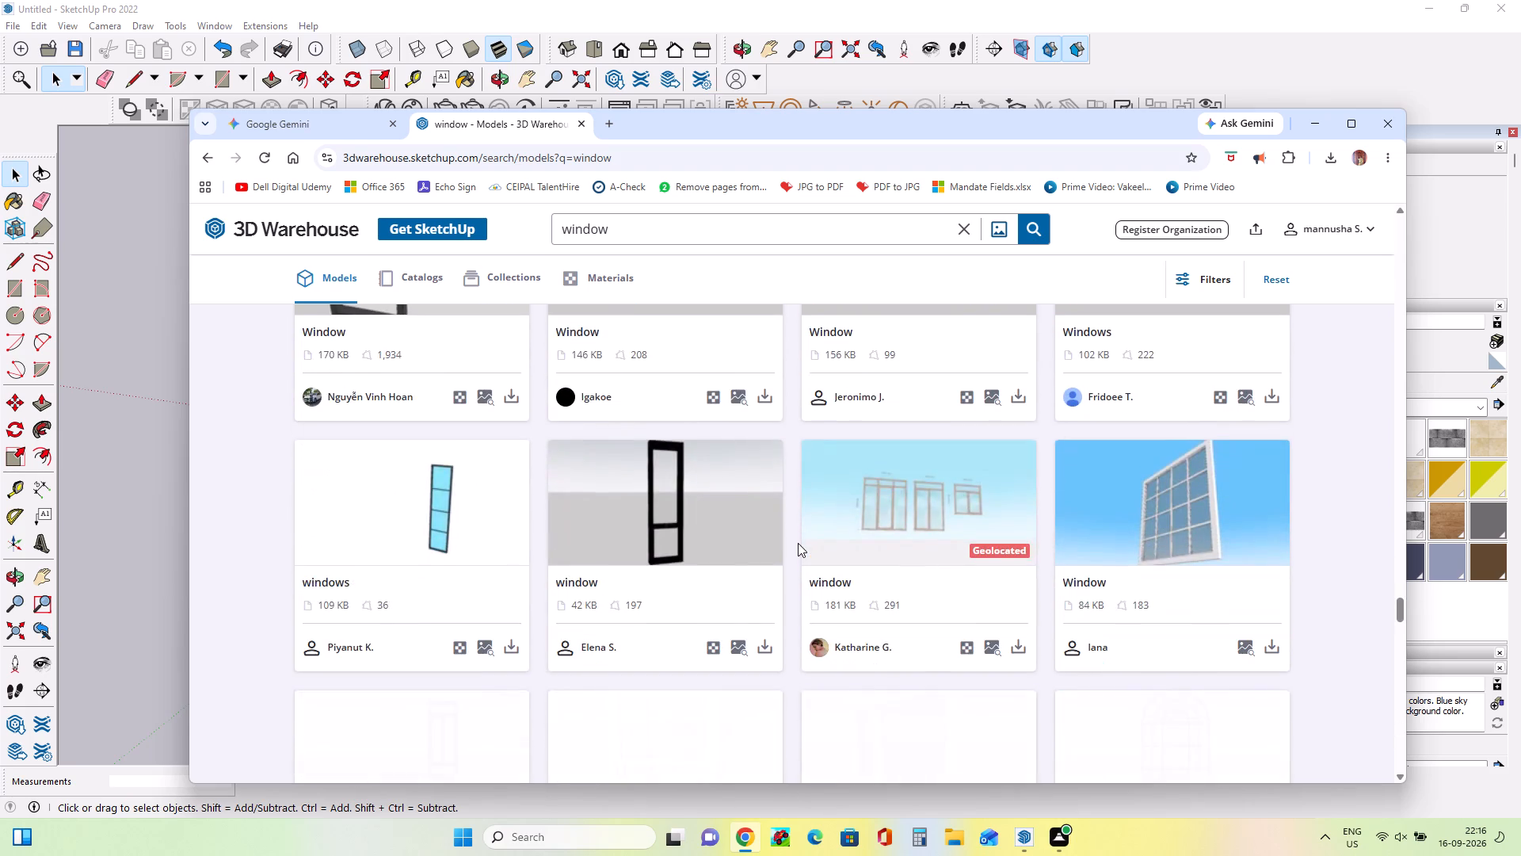
scroll(798, 543, "down", 9)
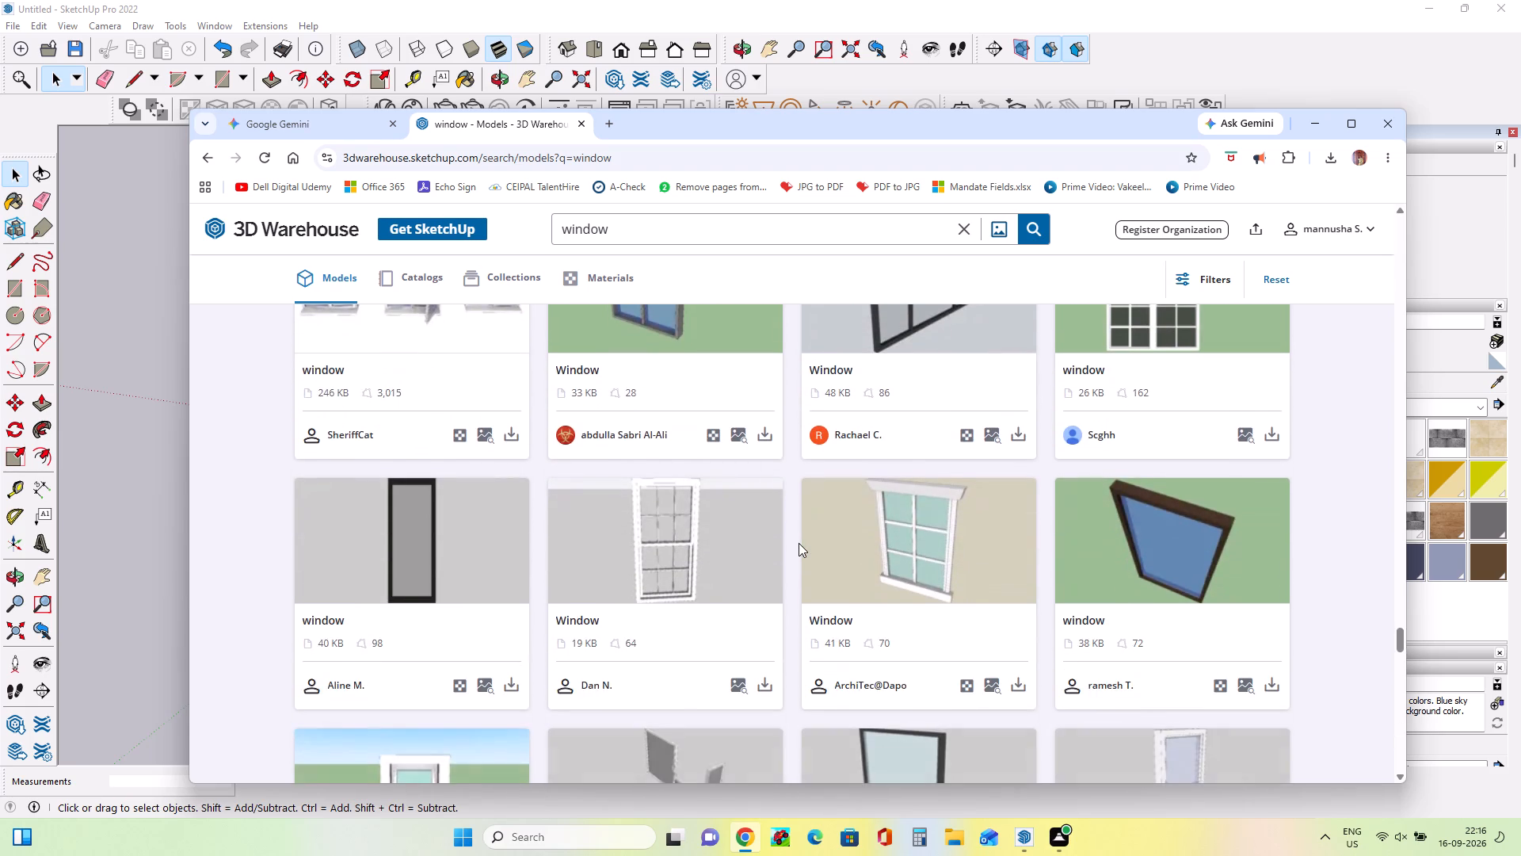
scroll(799, 543, "down", 9)
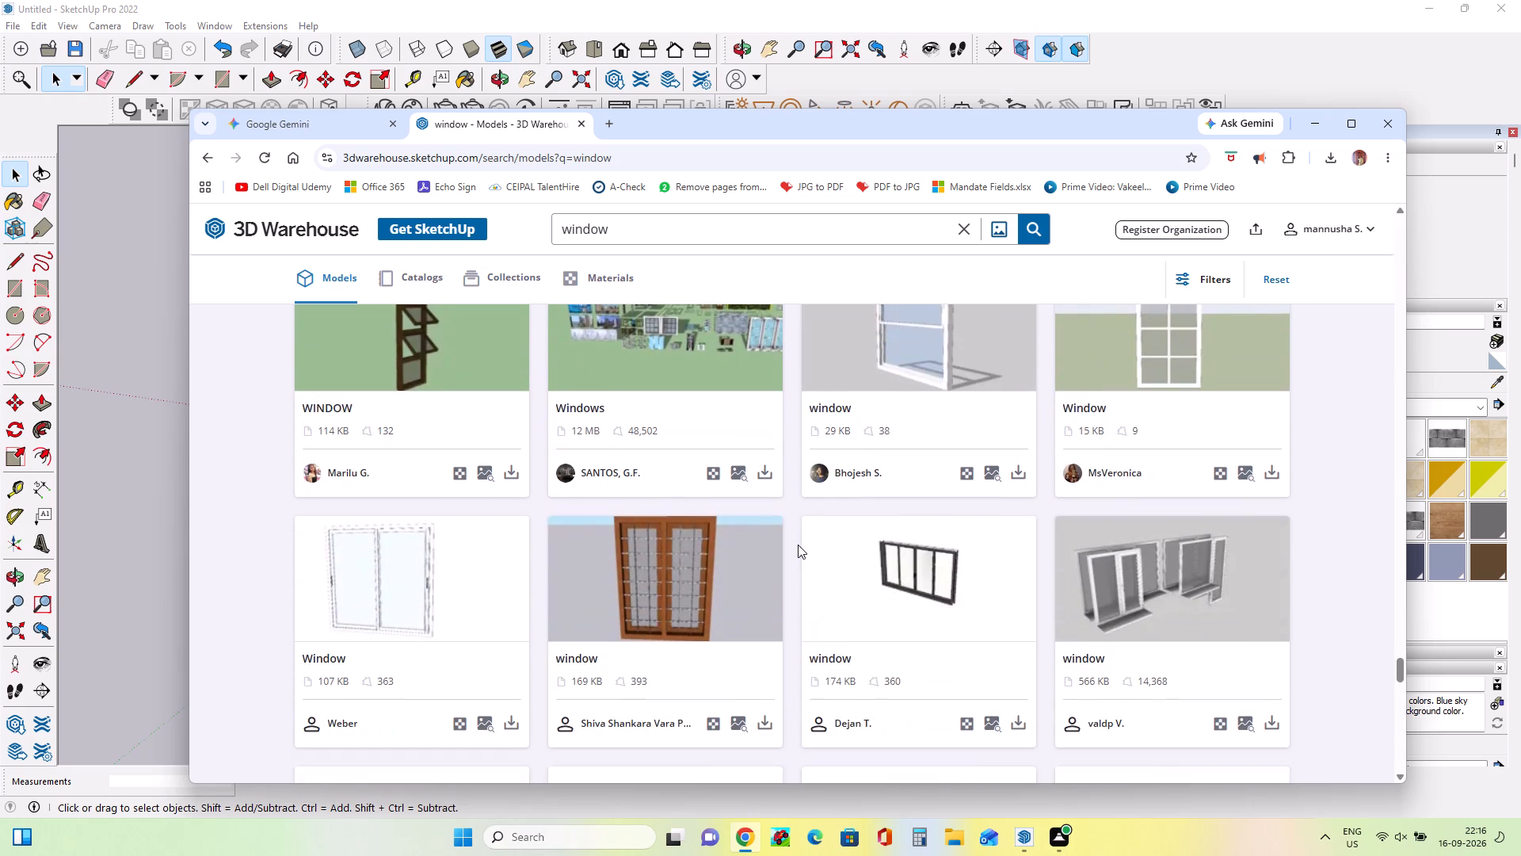
scroll(798, 545, "down", 3)
scroll(798, 545, "up", 1)
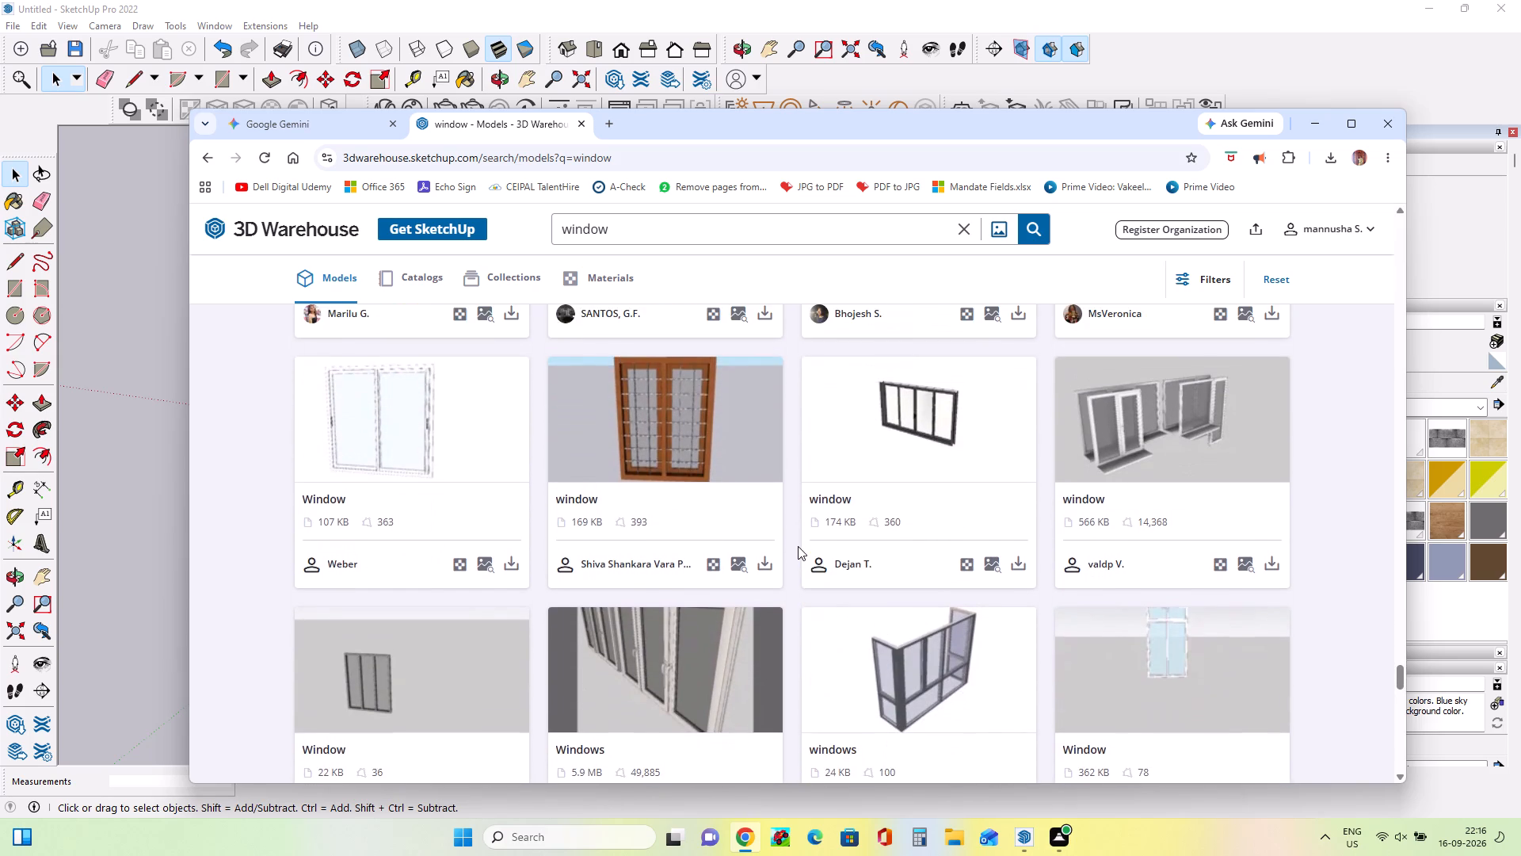
scroll(798, 546, "up", 3)
scroll(799, 546, "down", 9)
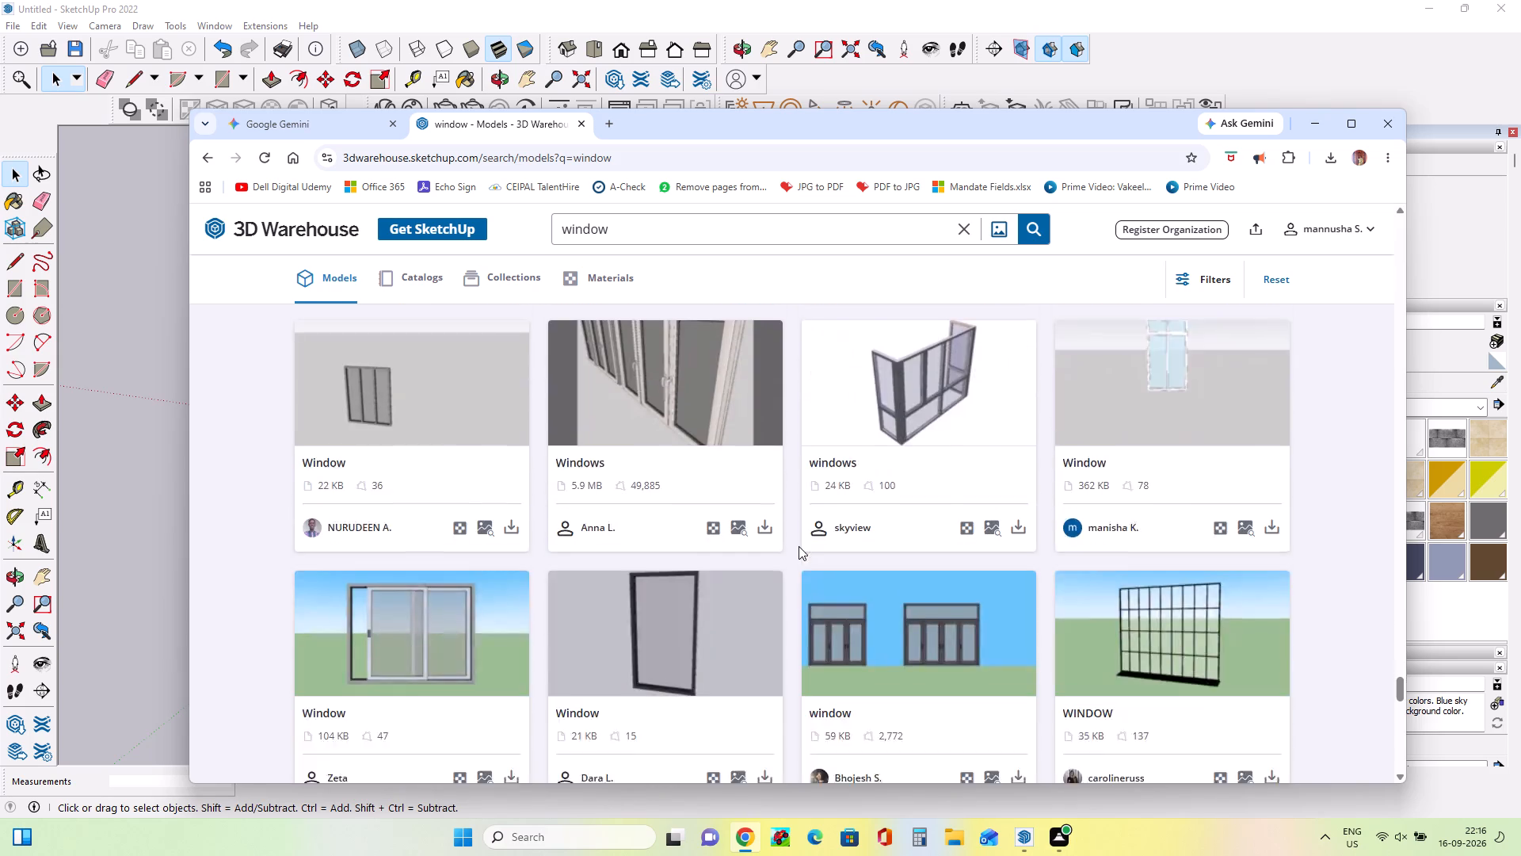
scroll(799, 546, "down", 10)
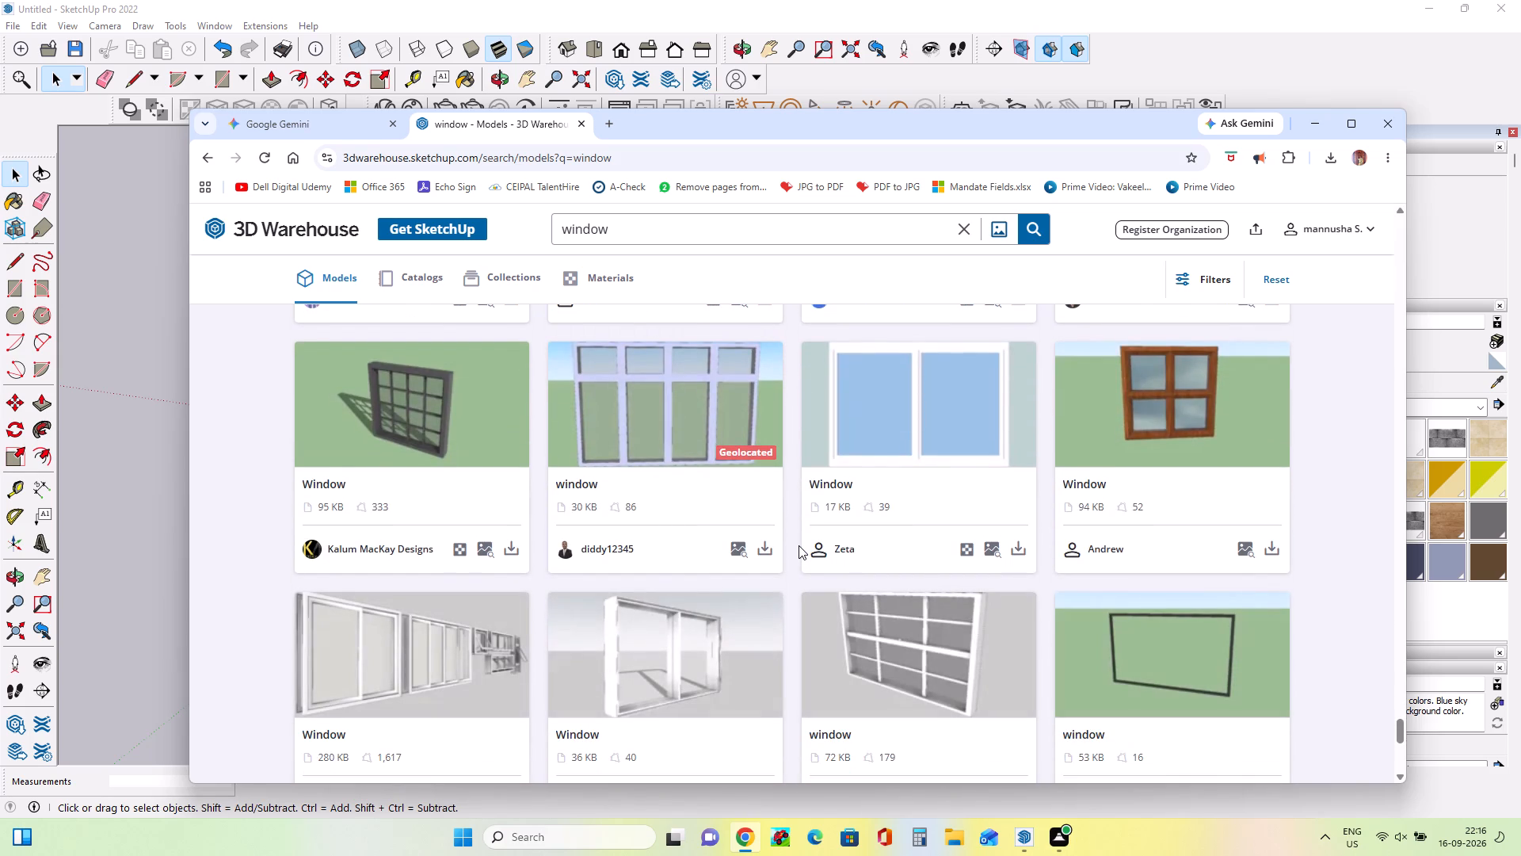
scroll(799, 545, "down", 8)
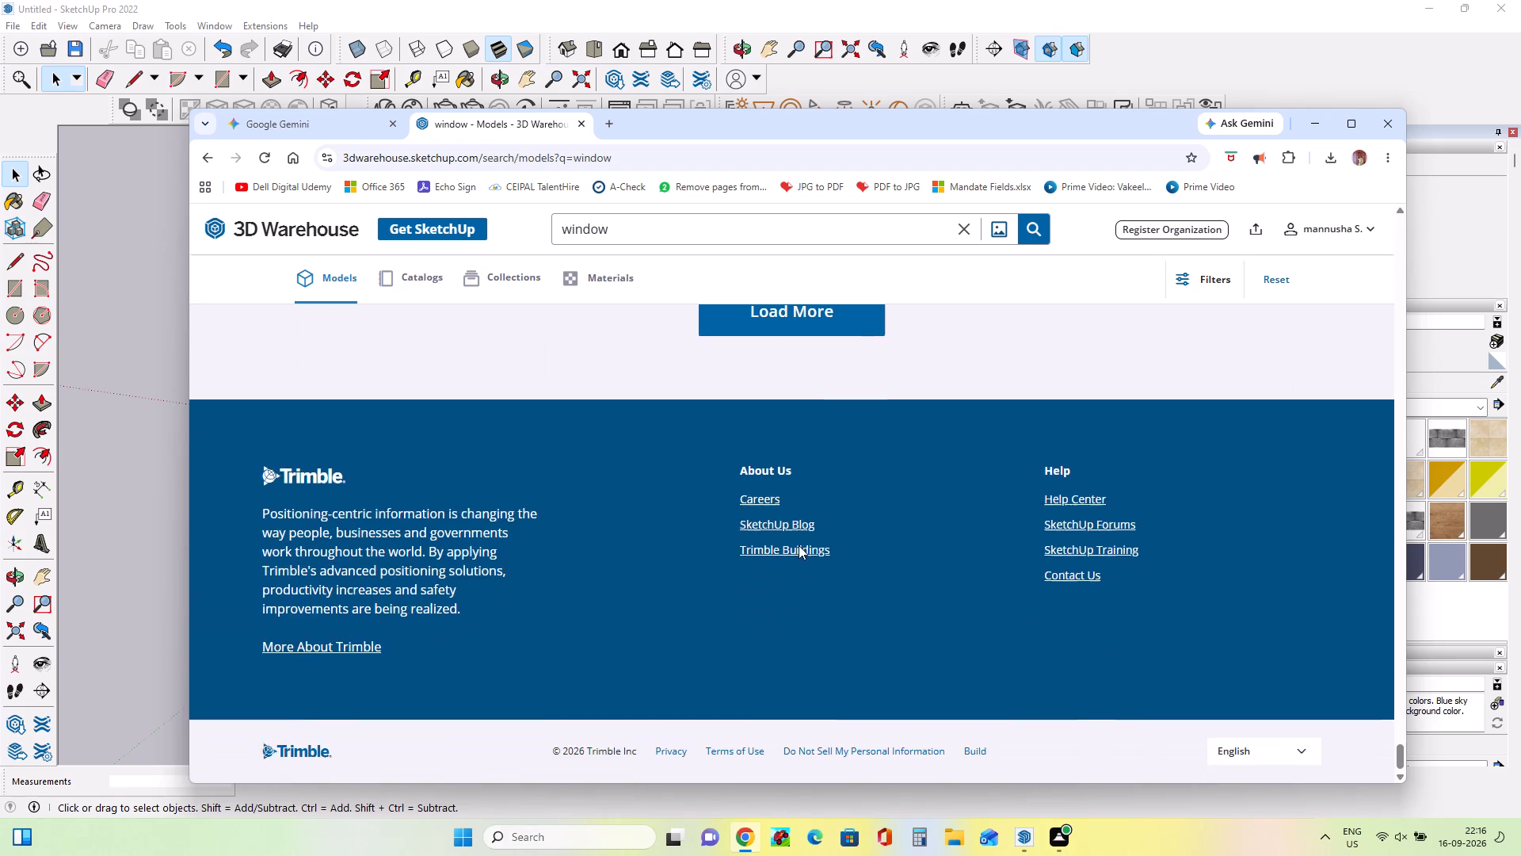
Look back through the loaded window results from the end of the list for a model that suits the house.
scroll(831, 548, "up", 10)
scroll(836, 535, "up", 13)
scroll(833, 516, "up", 10)
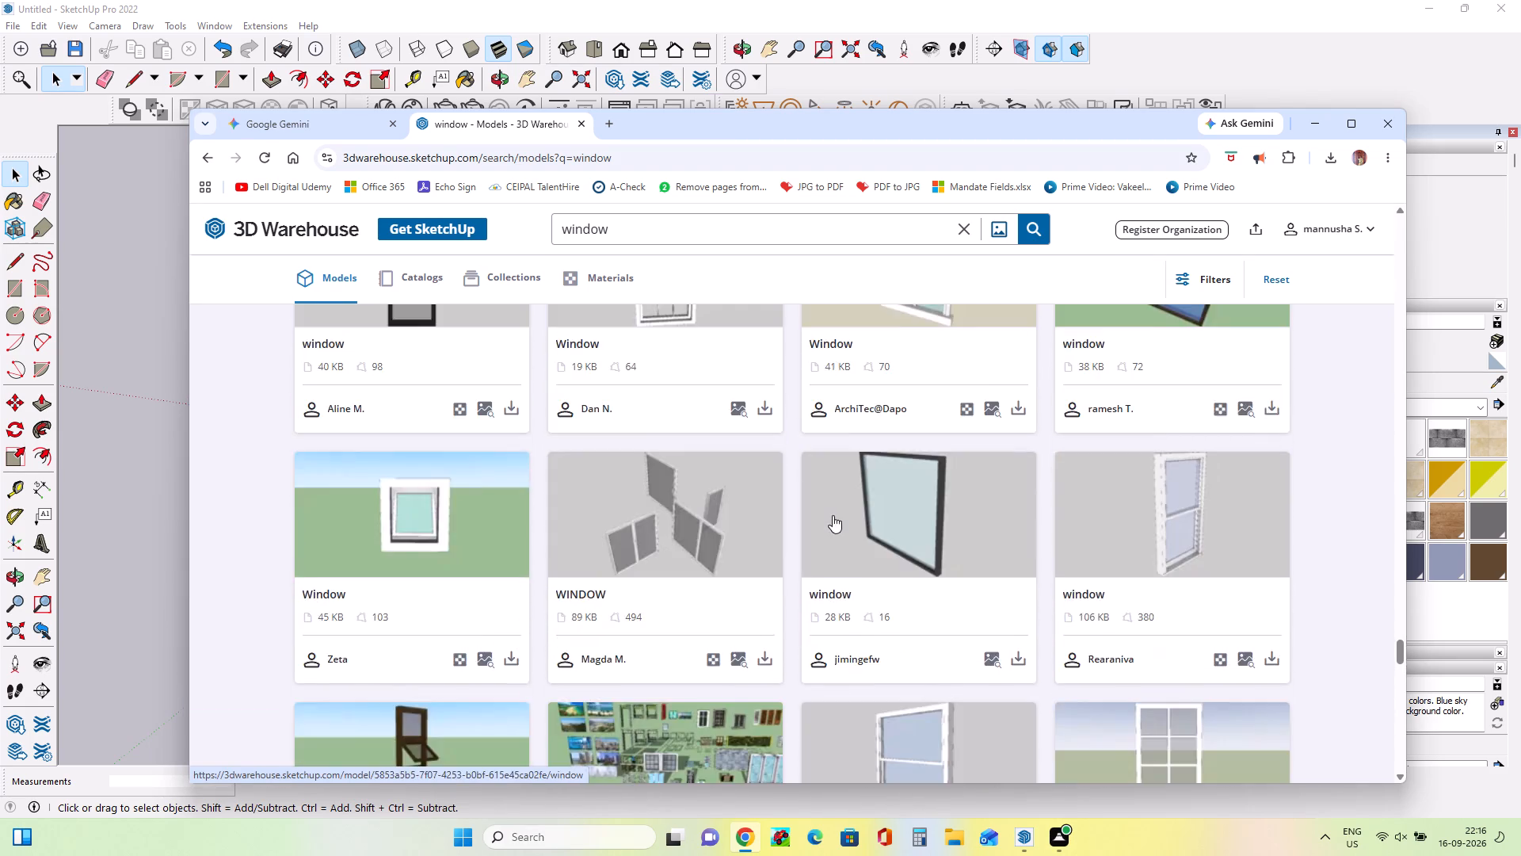
scroll(833, 515, "up", 20)
scroll(833, 515, "up", 20)
scroll(833, 515, "up", 5)
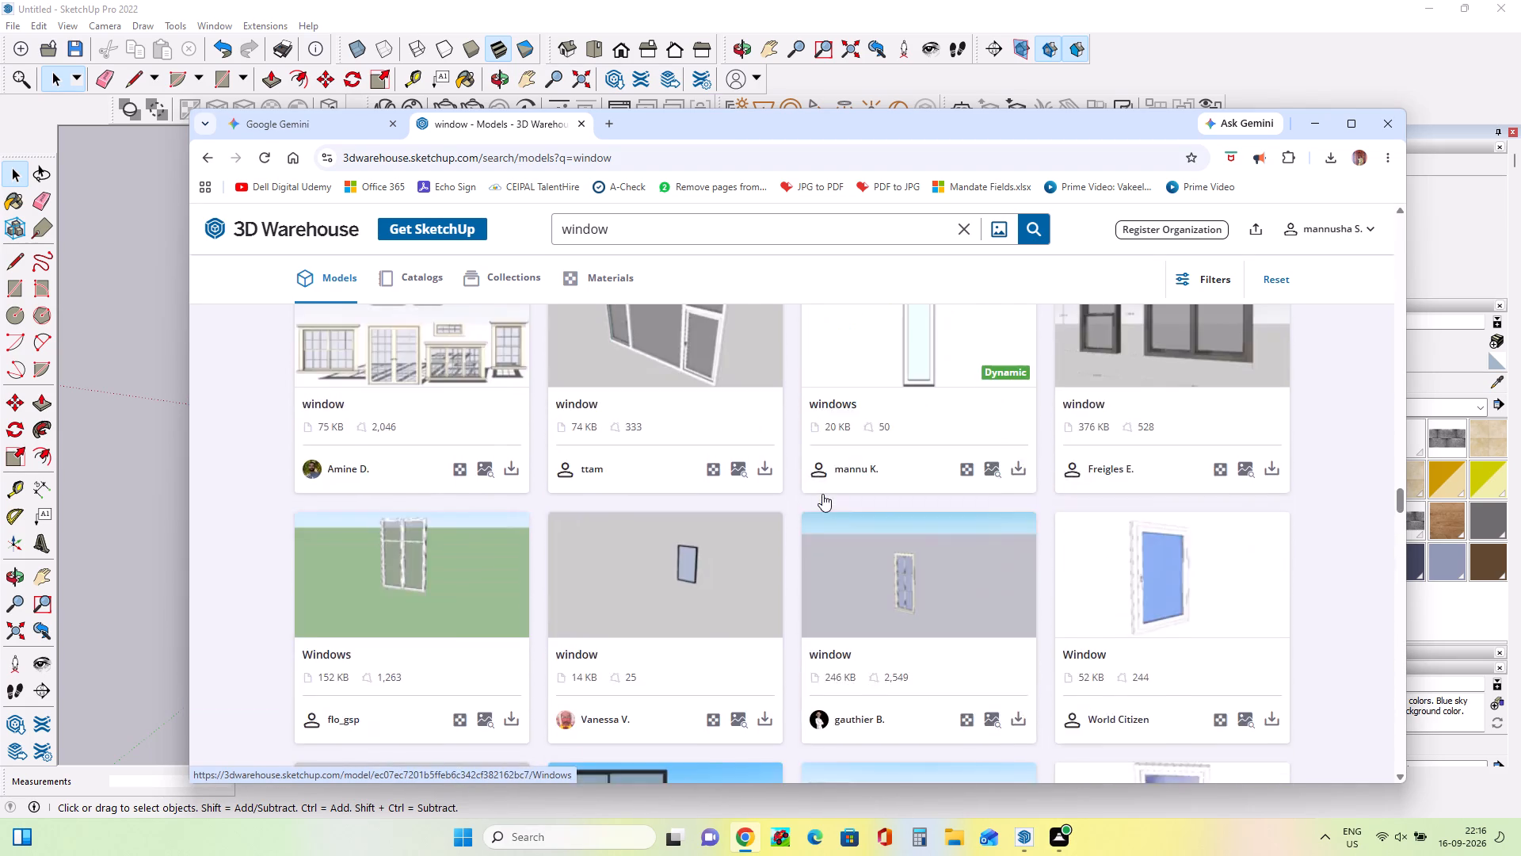
scroll(822, 494, "up", 20)
scroll(822, 494, "up", 9)
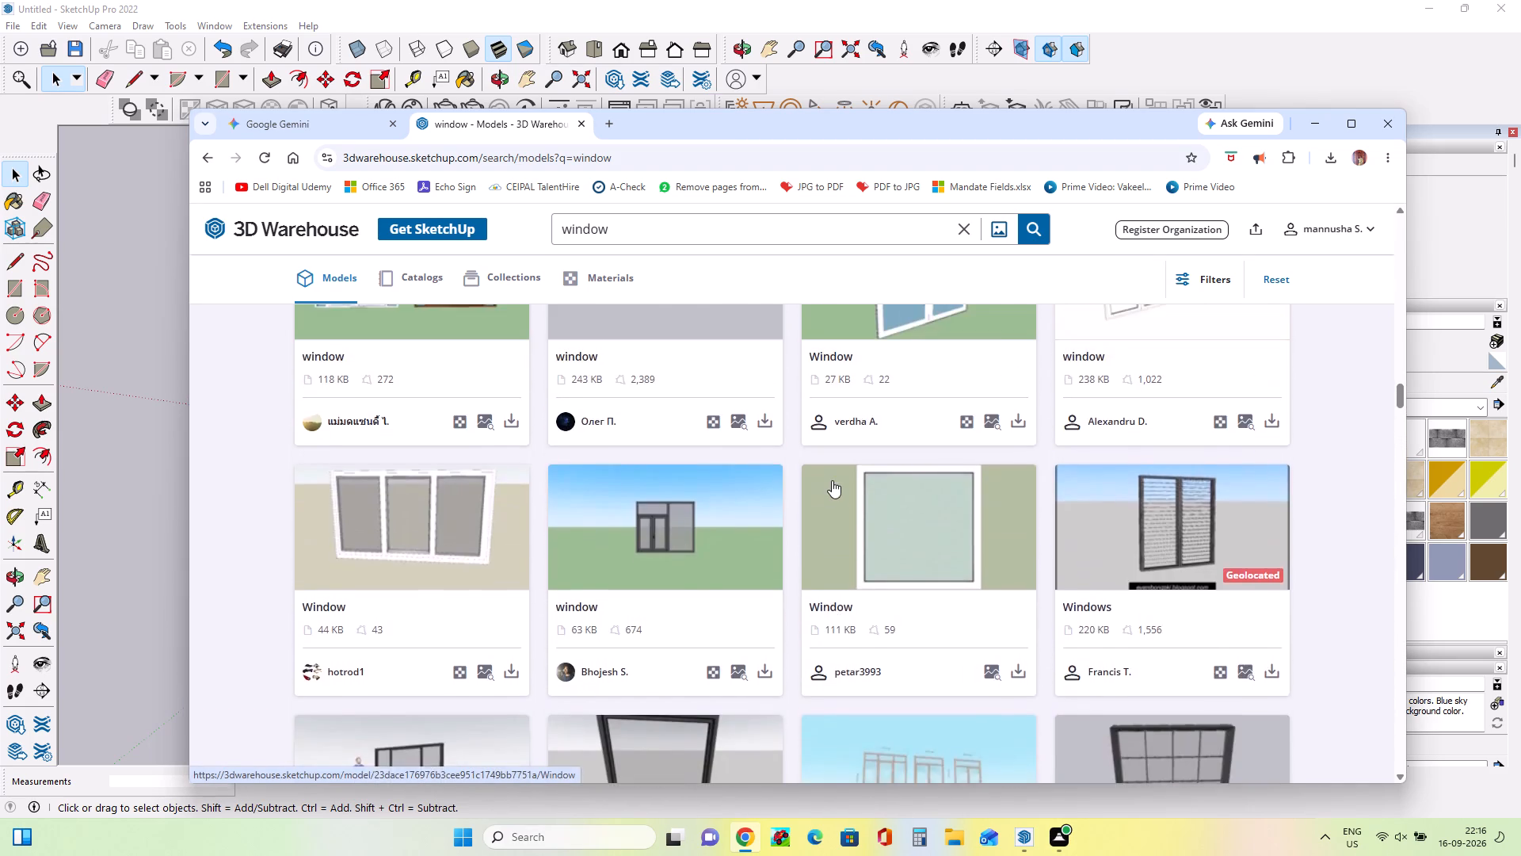
scroll(832, 480, "up", 17)
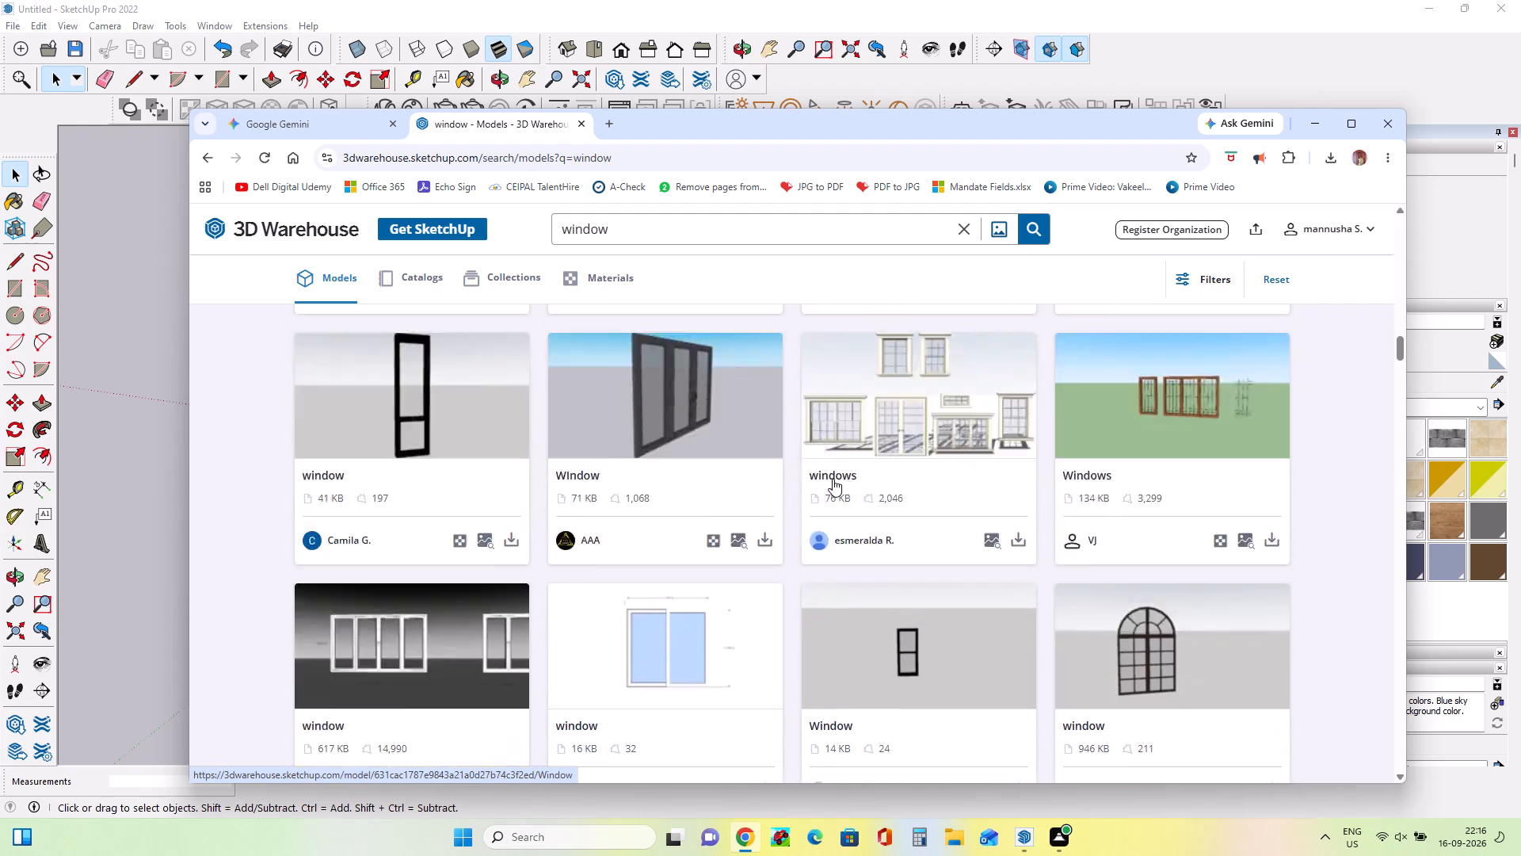
scroll(833, 478, "up", 10)
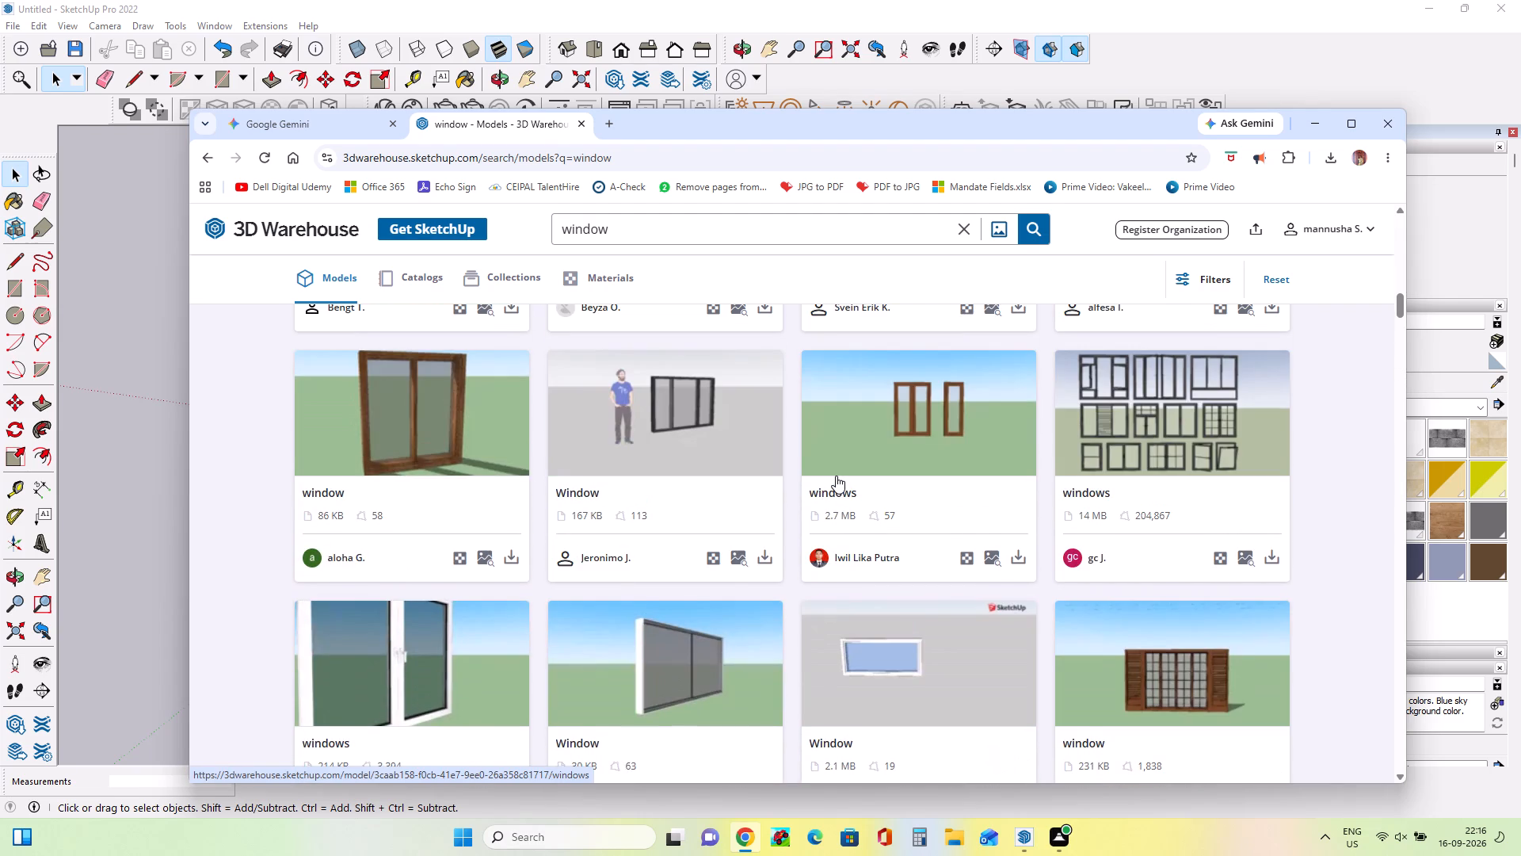
scroll(836, 482, "down", 1)
scroll(915, 436, "down", 3)
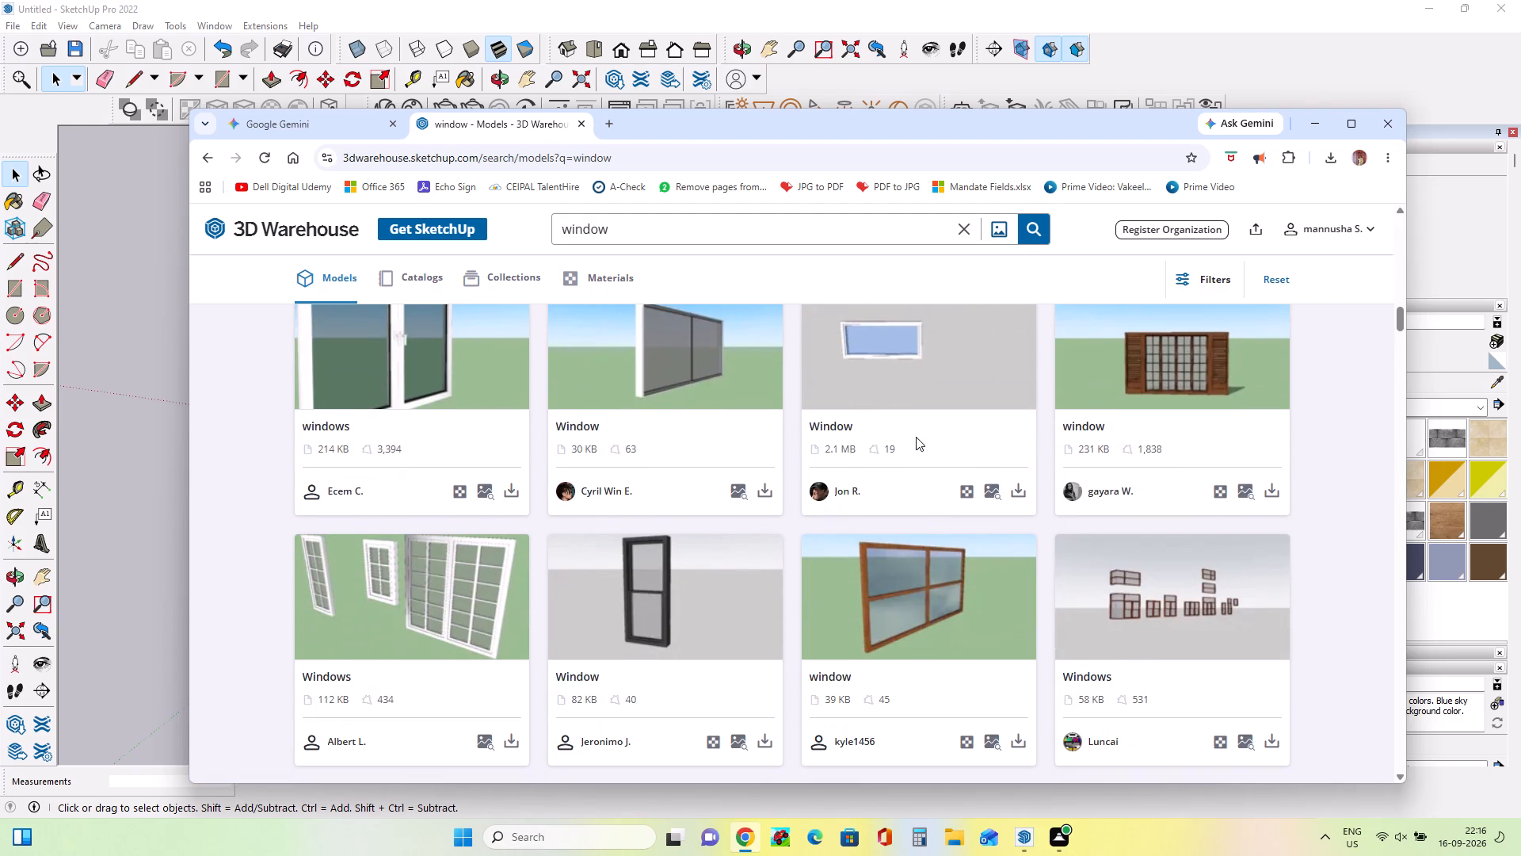
scroll(919, 468, "up", 2)
scroll(551, 490, "up", 3)
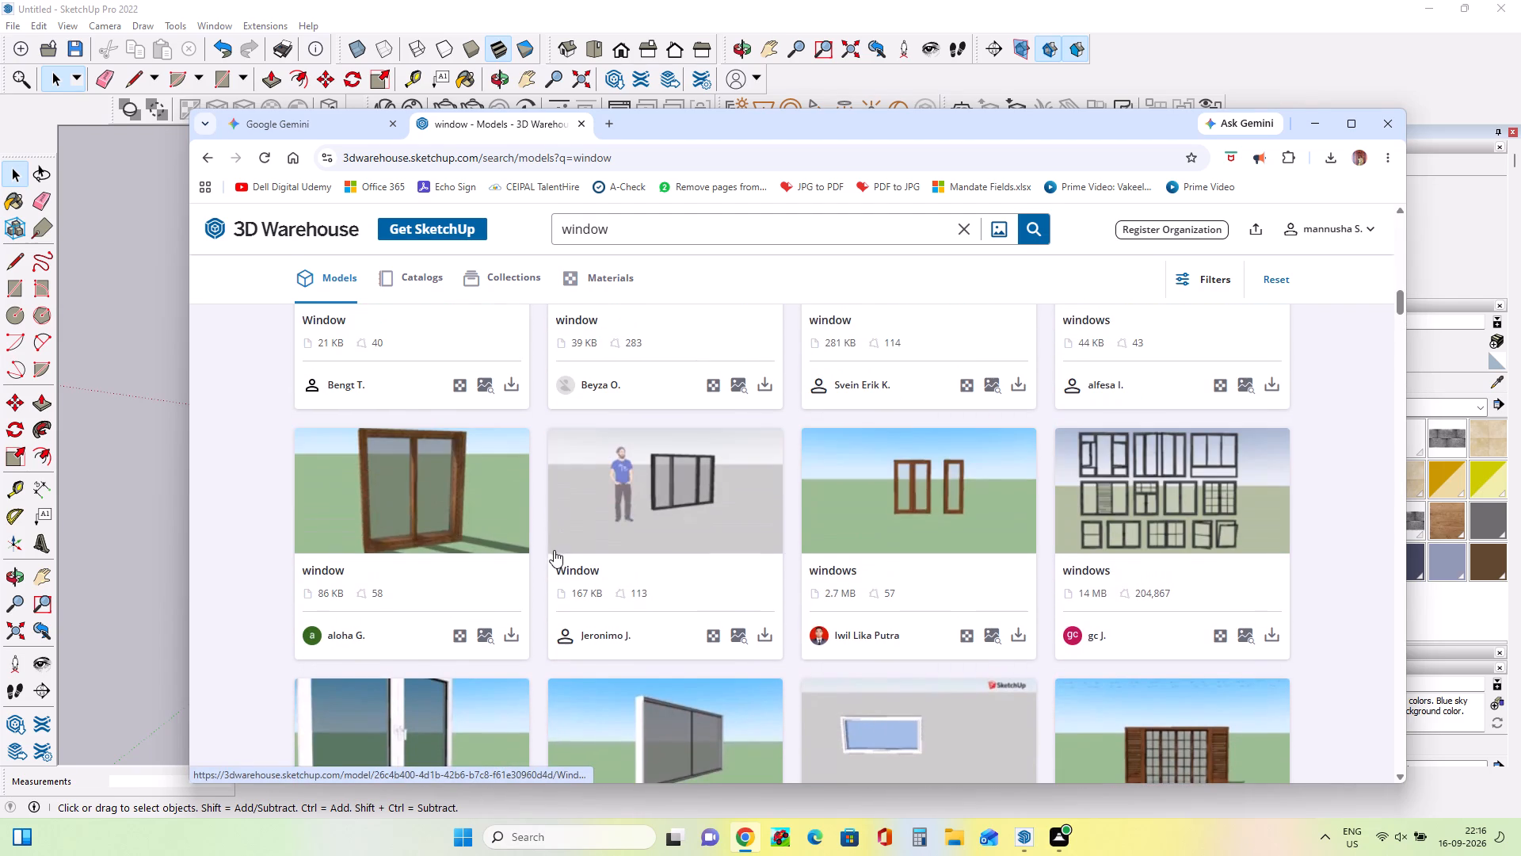
scroll(615, 516, "up", 3)
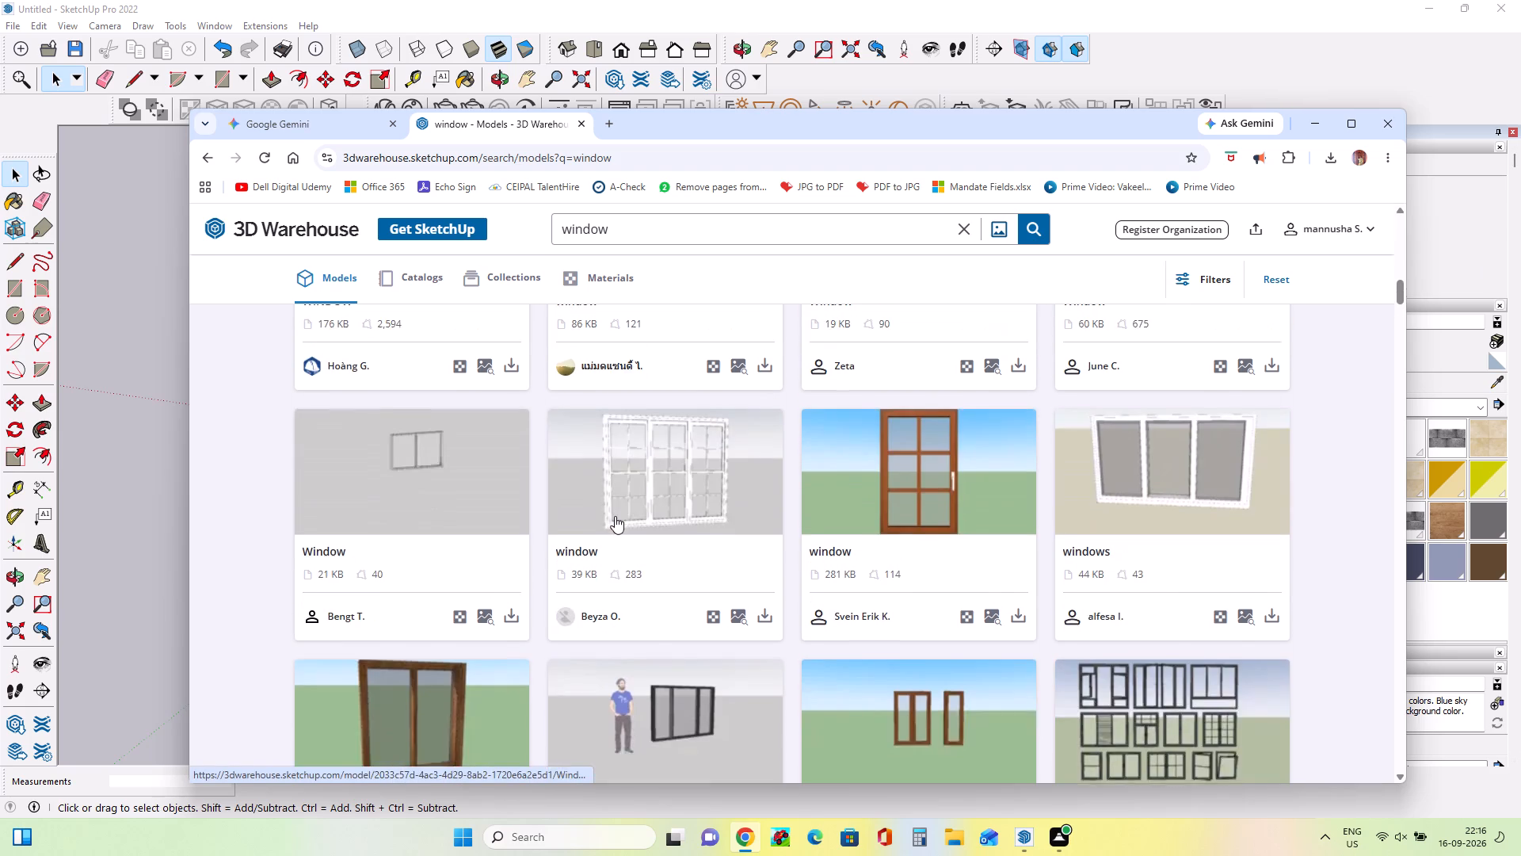
scroll(615, 516, "up", 12)
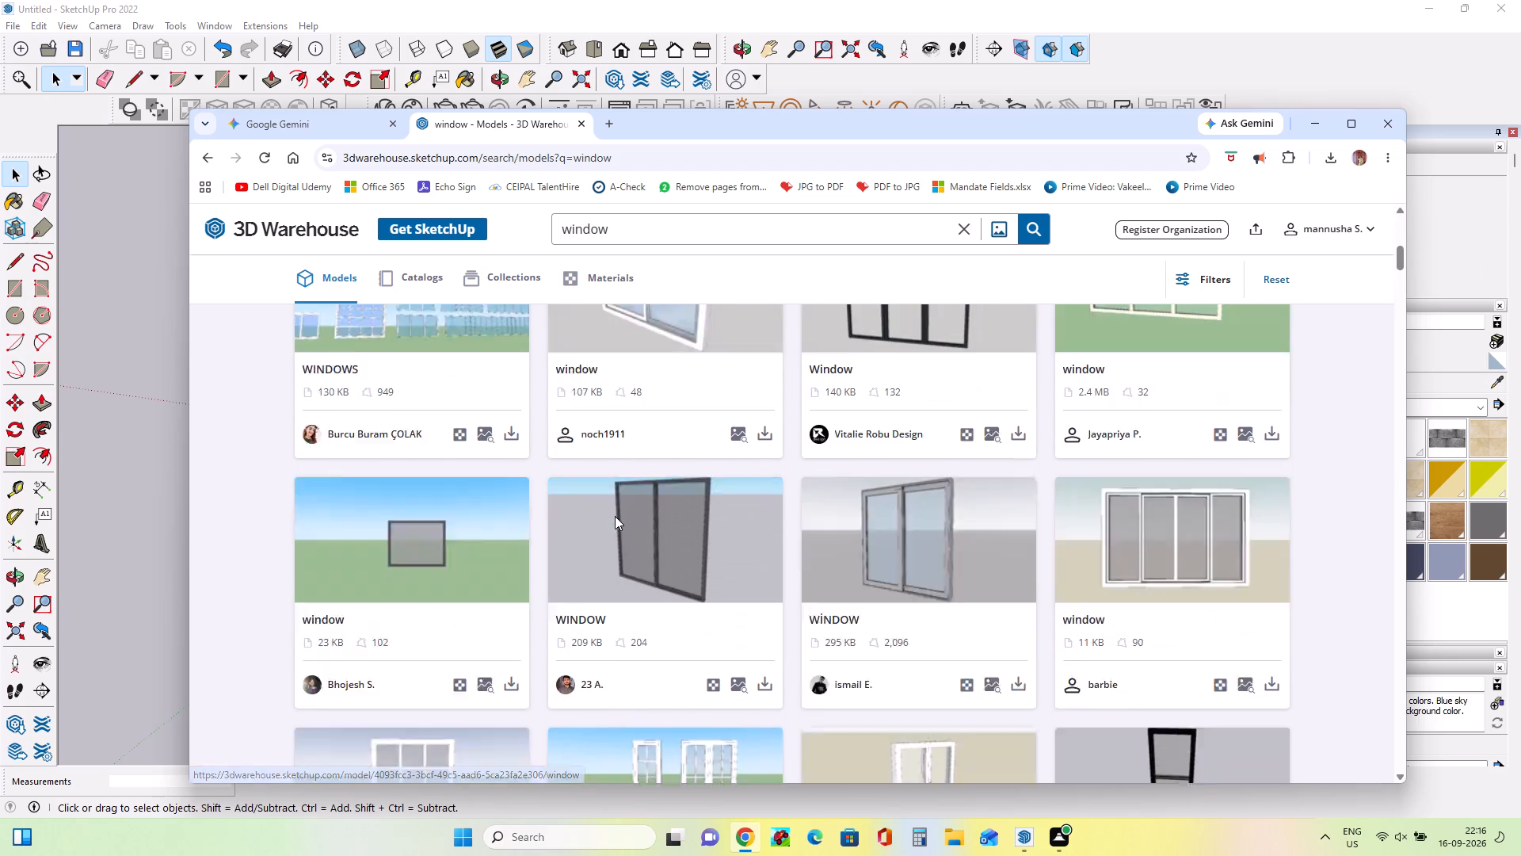
scroll(615, 516, "up", 13)
Download the brown wooden-framed two-pane window model of 86 KB from the 3D Warehouse results.
scroll(615, 516, "down", 20)
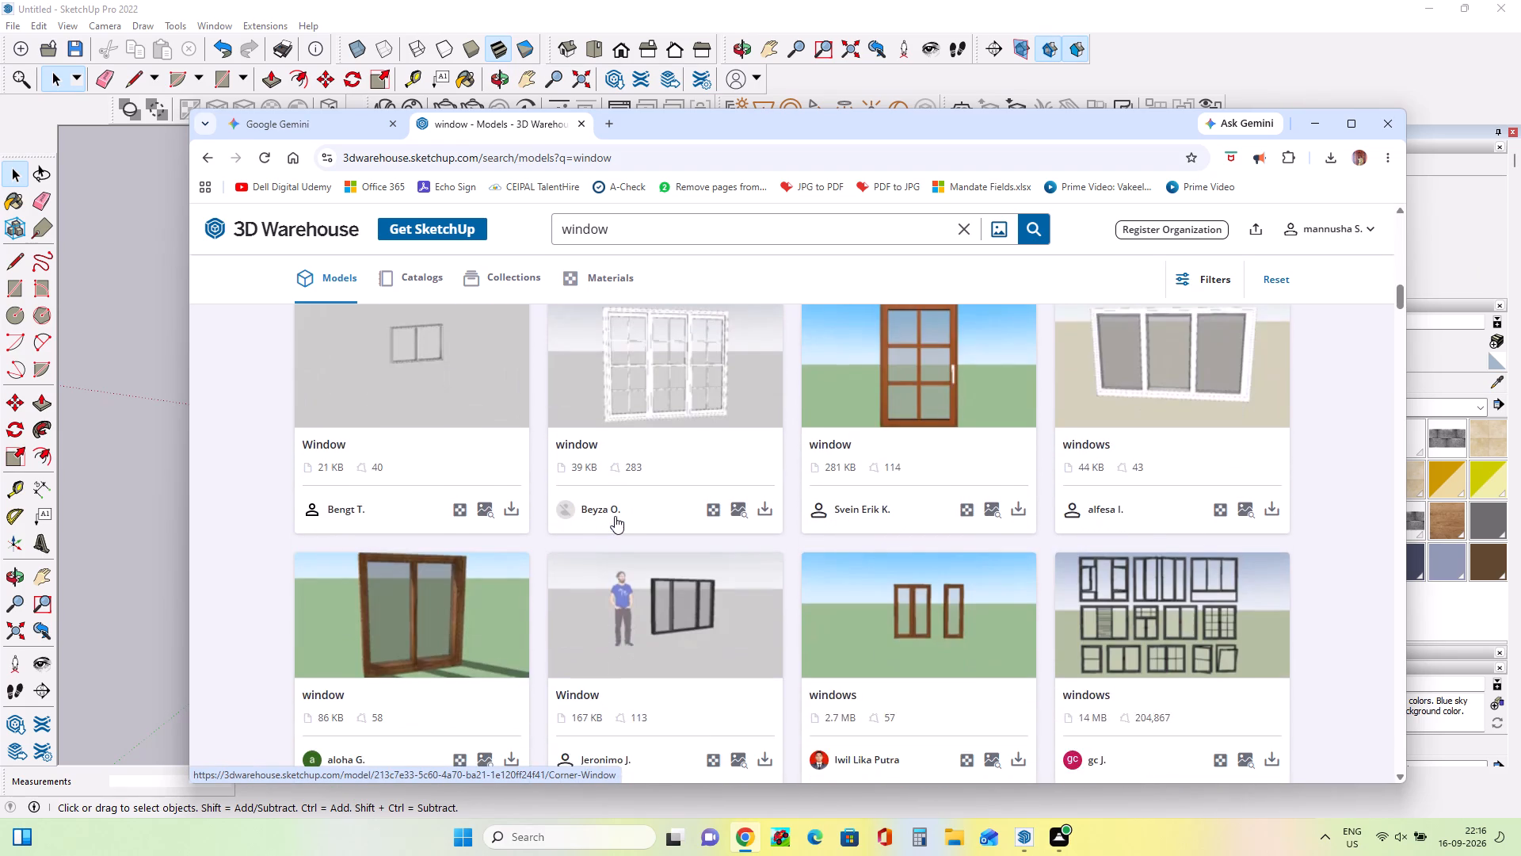
scroll(615, 516, "down", 5)
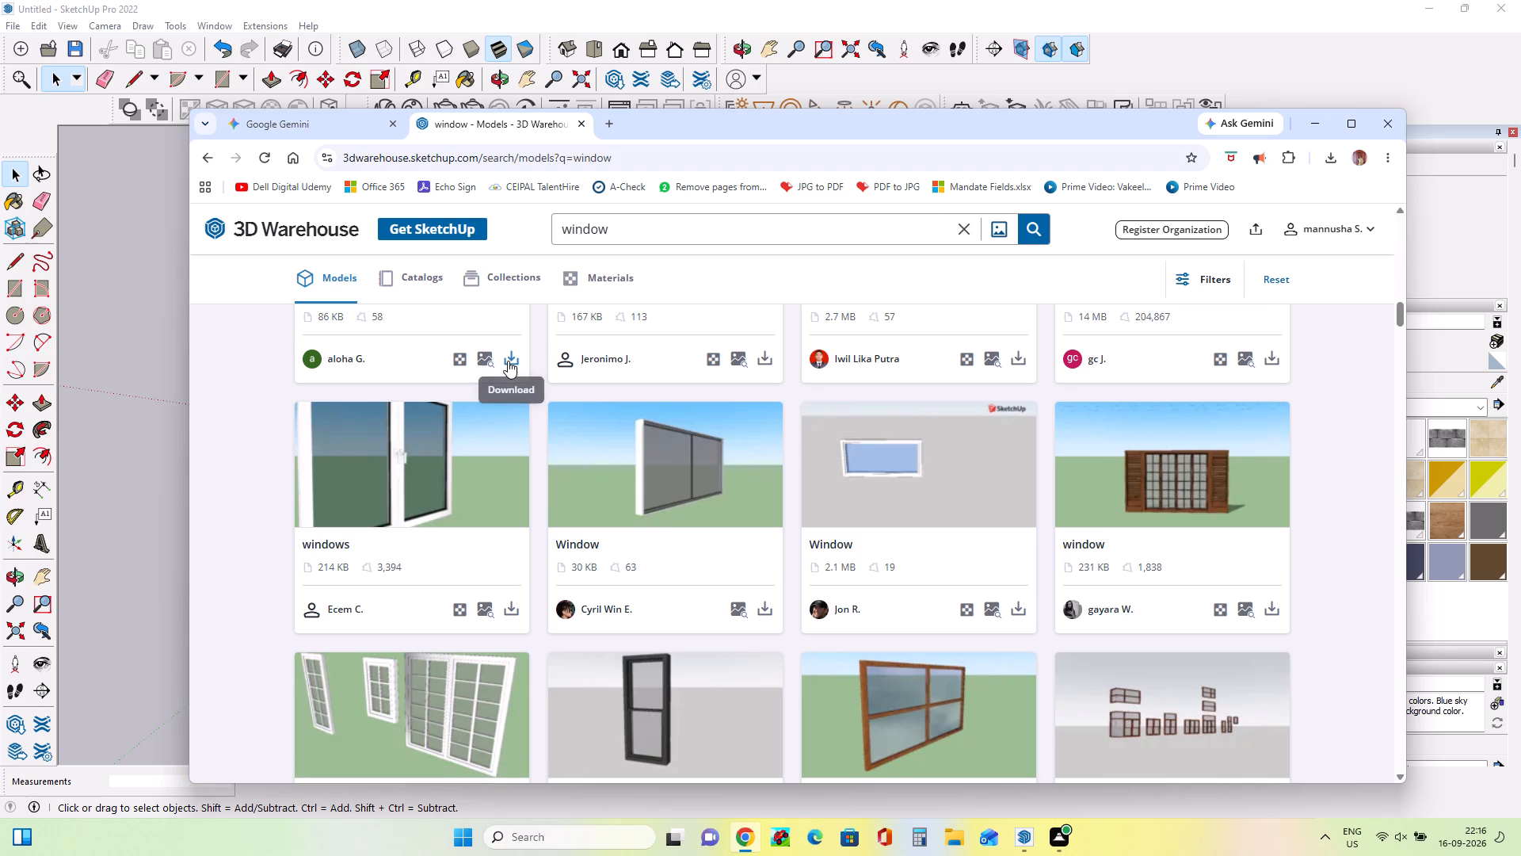
left_click(508, 361)
left_click(568, 403)
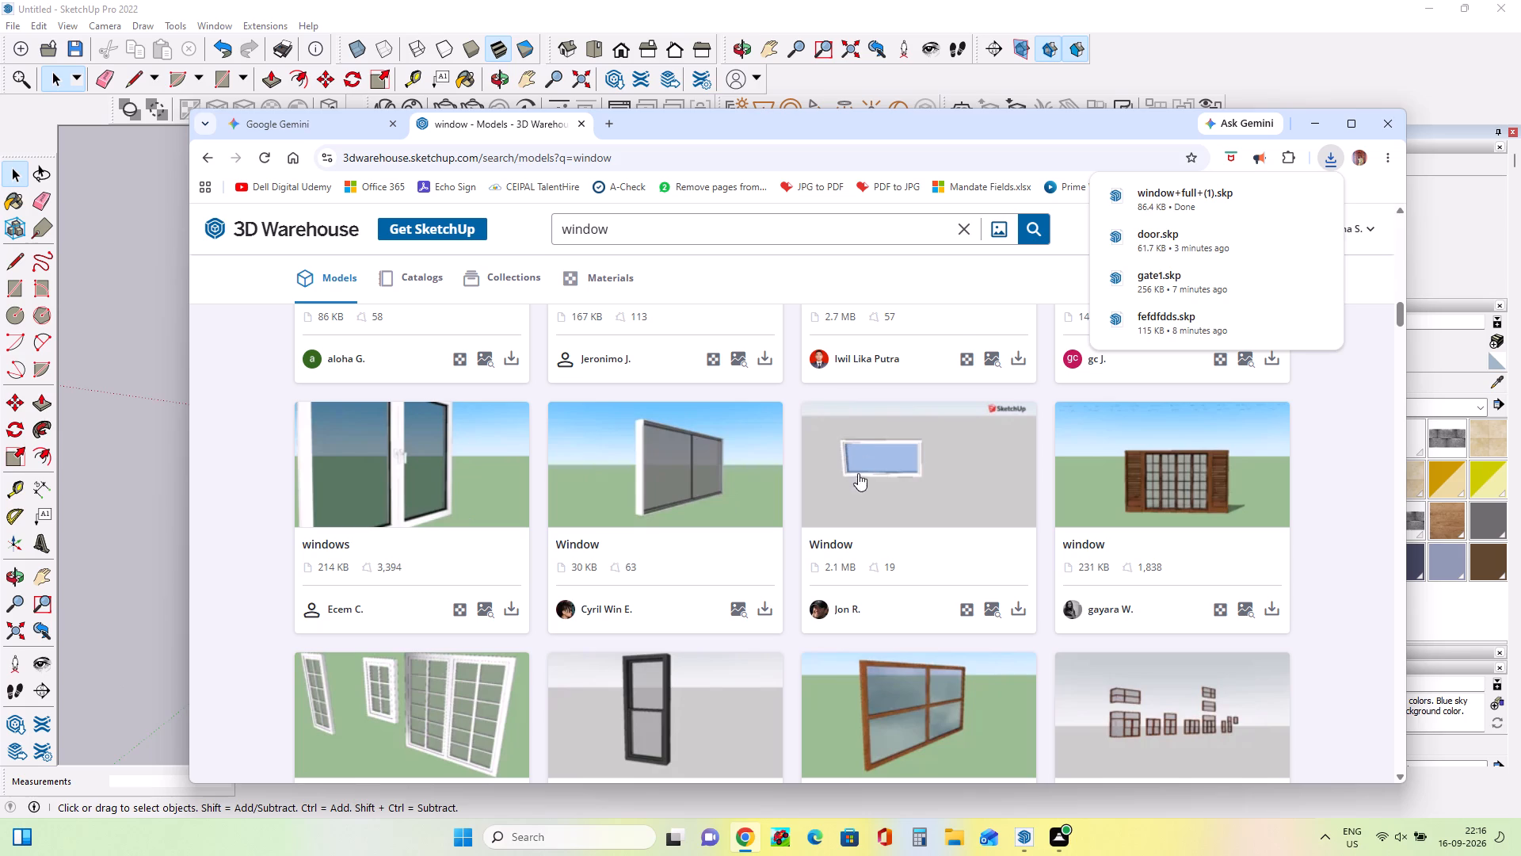
Switch to SketchUp, import window+full+(1) from Downloads and place it on the ground in front of the house.
left_click(1020, 840)
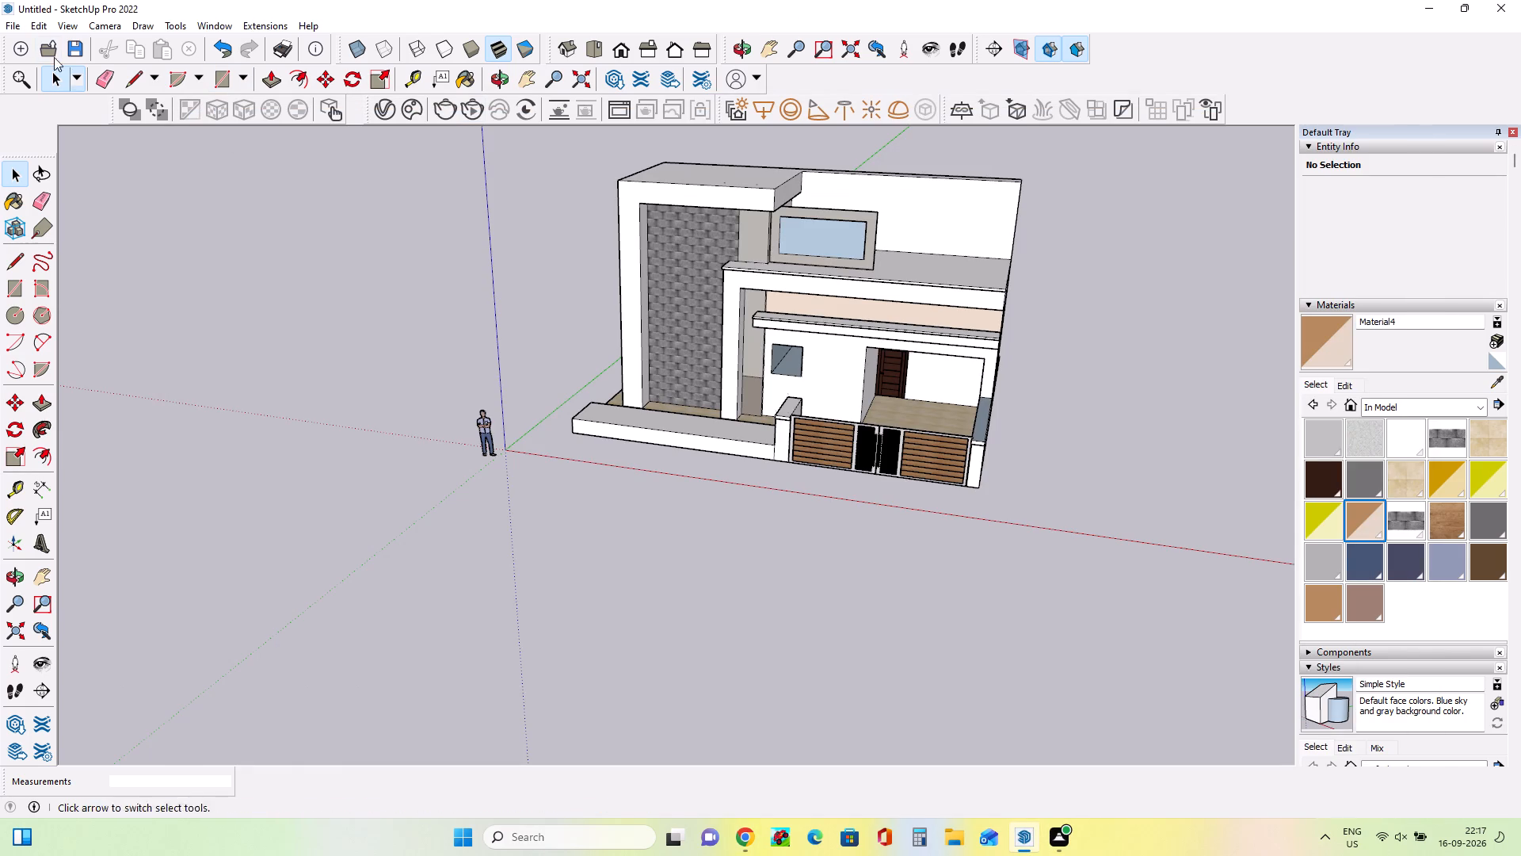
left_click(12, 21)
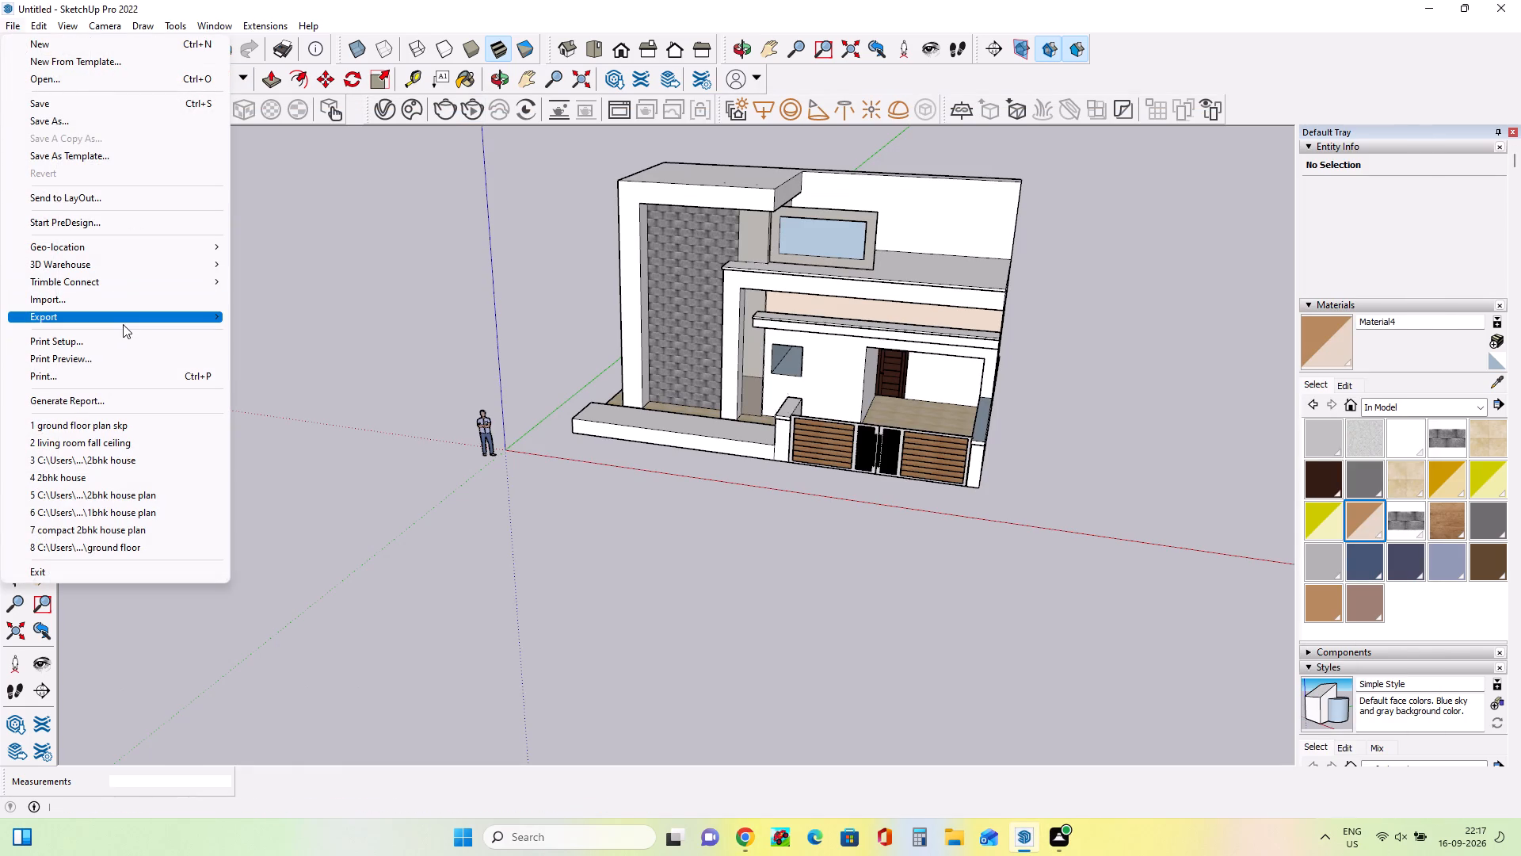
left_click(118, 300)
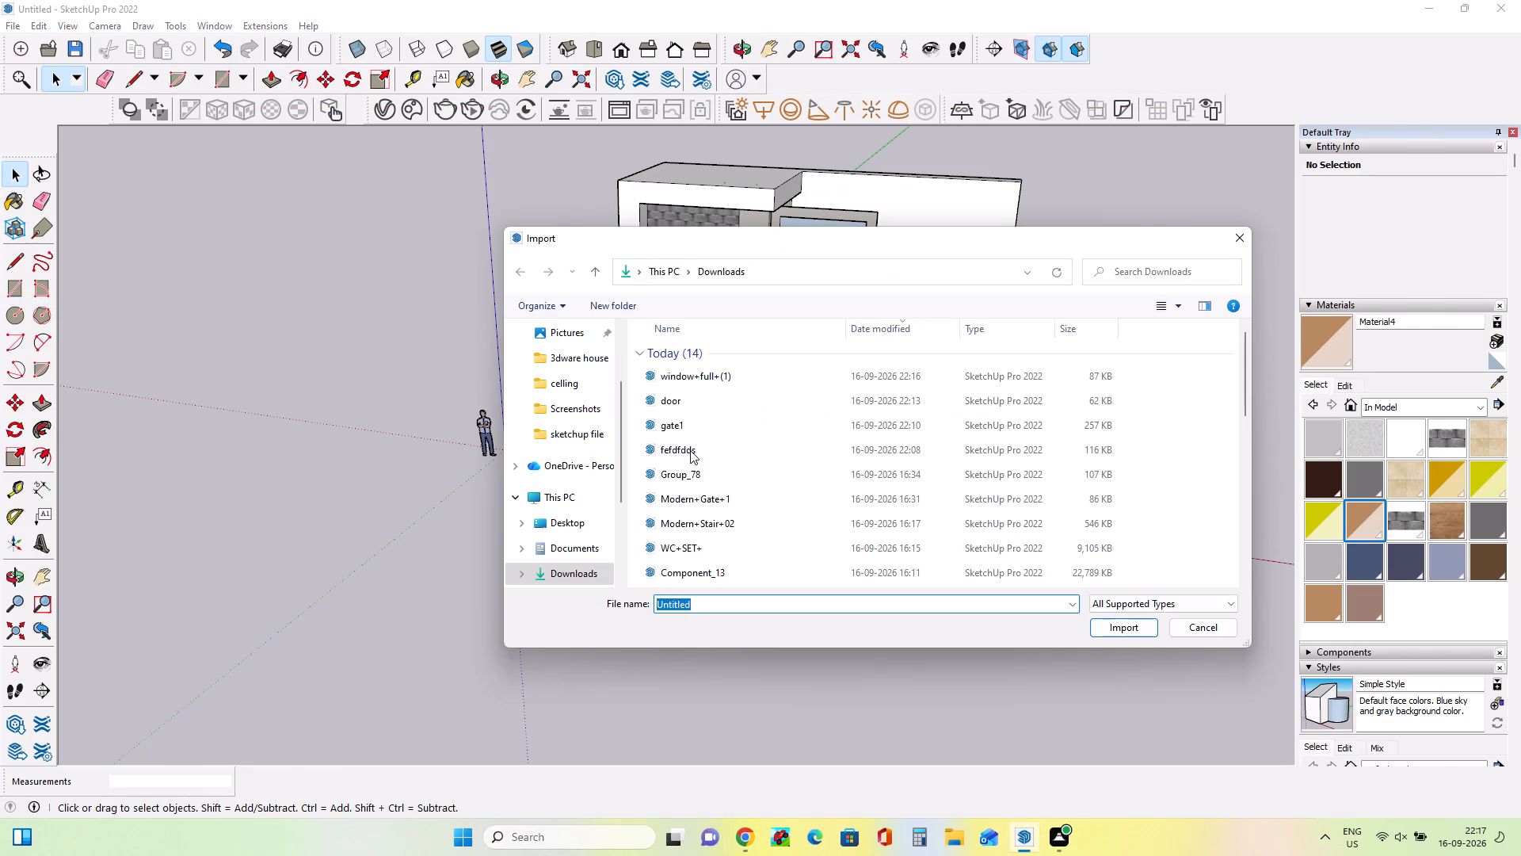
left_click(727, 376)
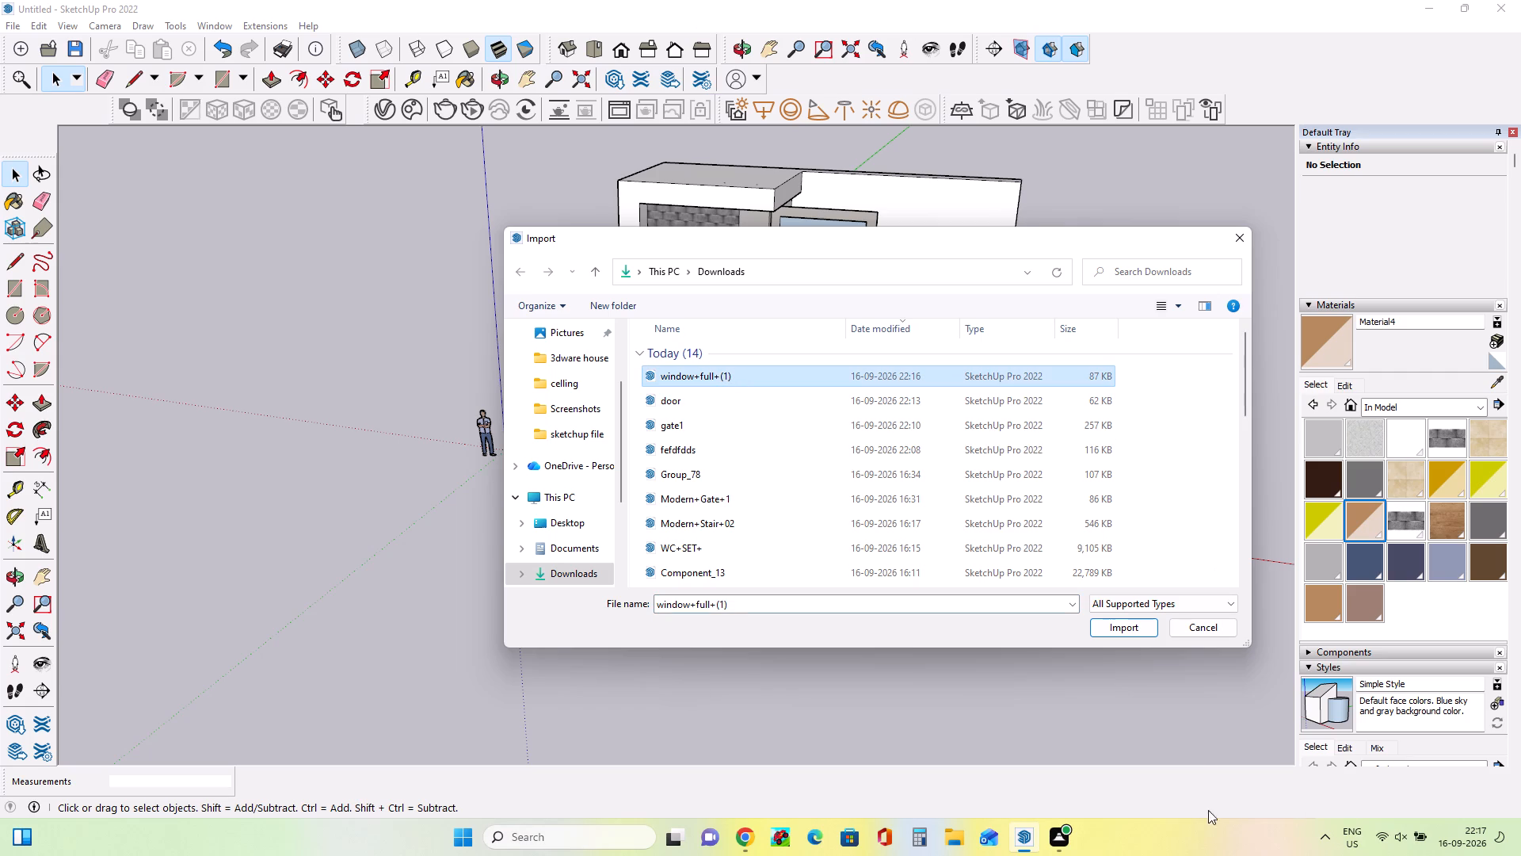
left_click(1139, 626)
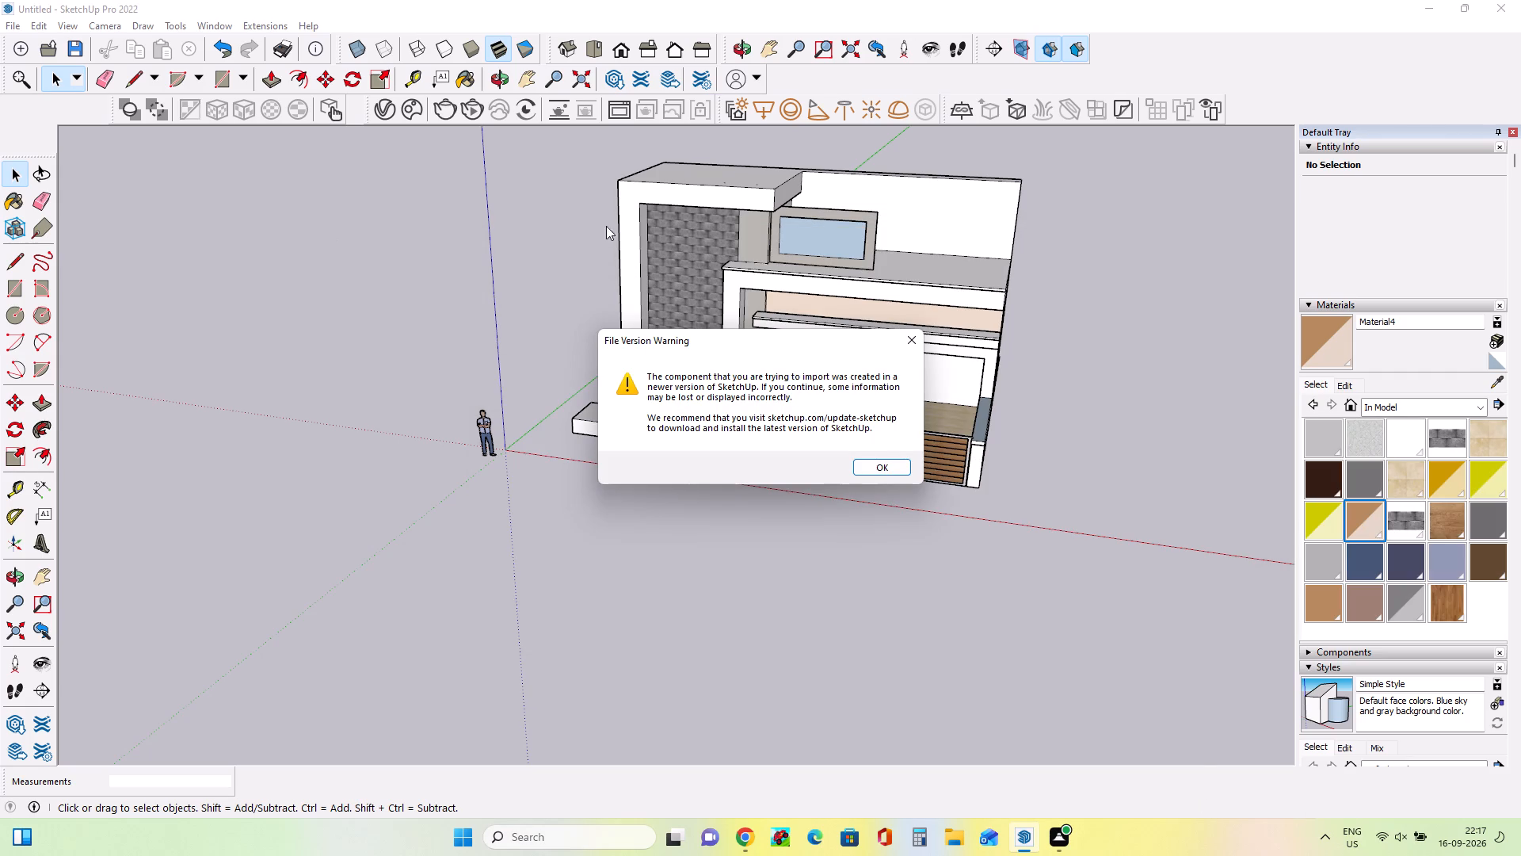
left_click(887, 475)
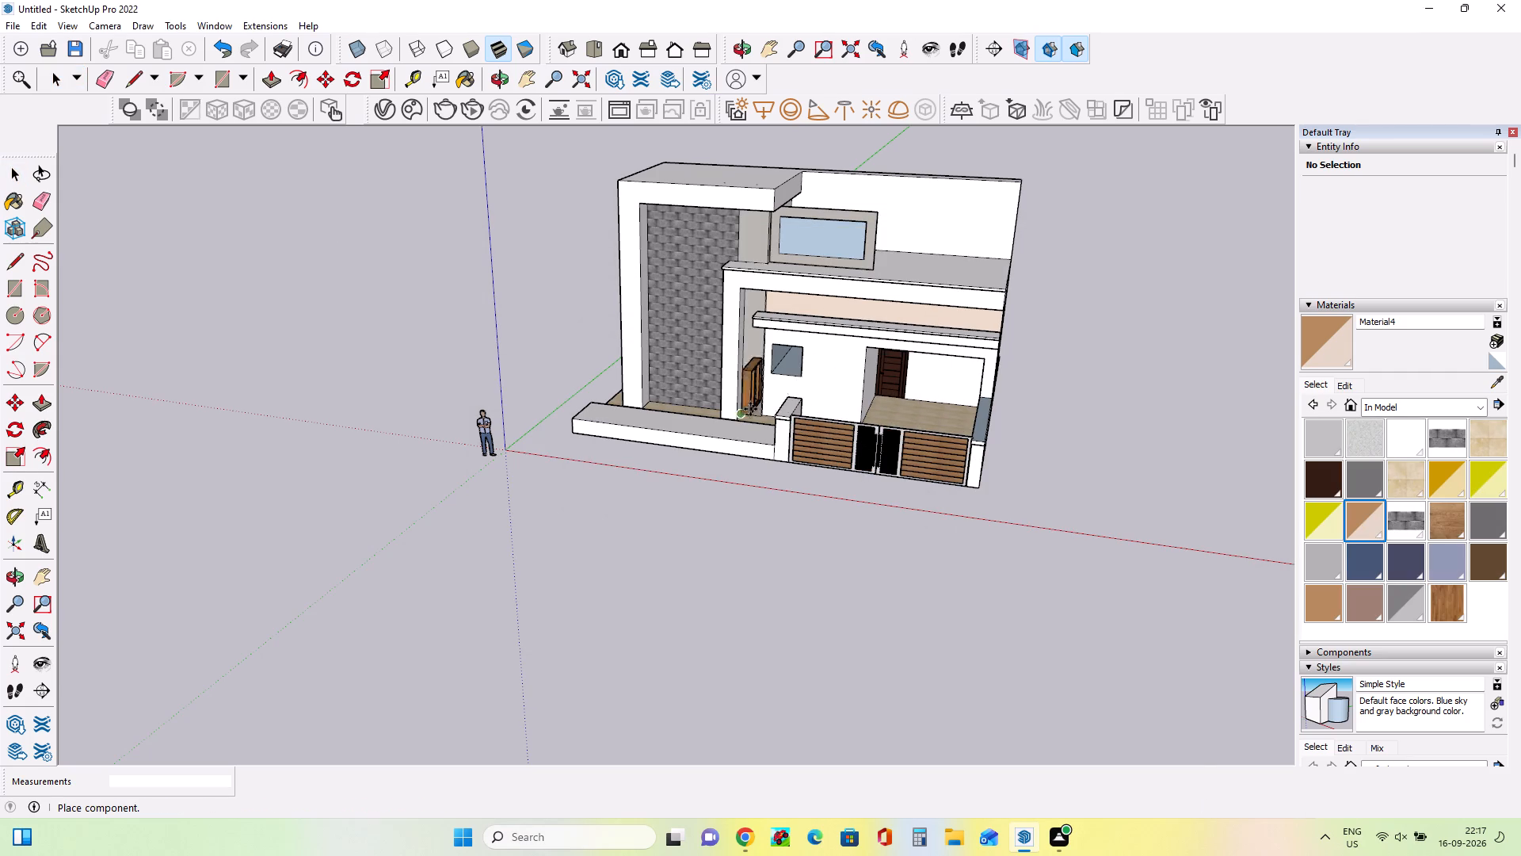
left_click(691, 555)
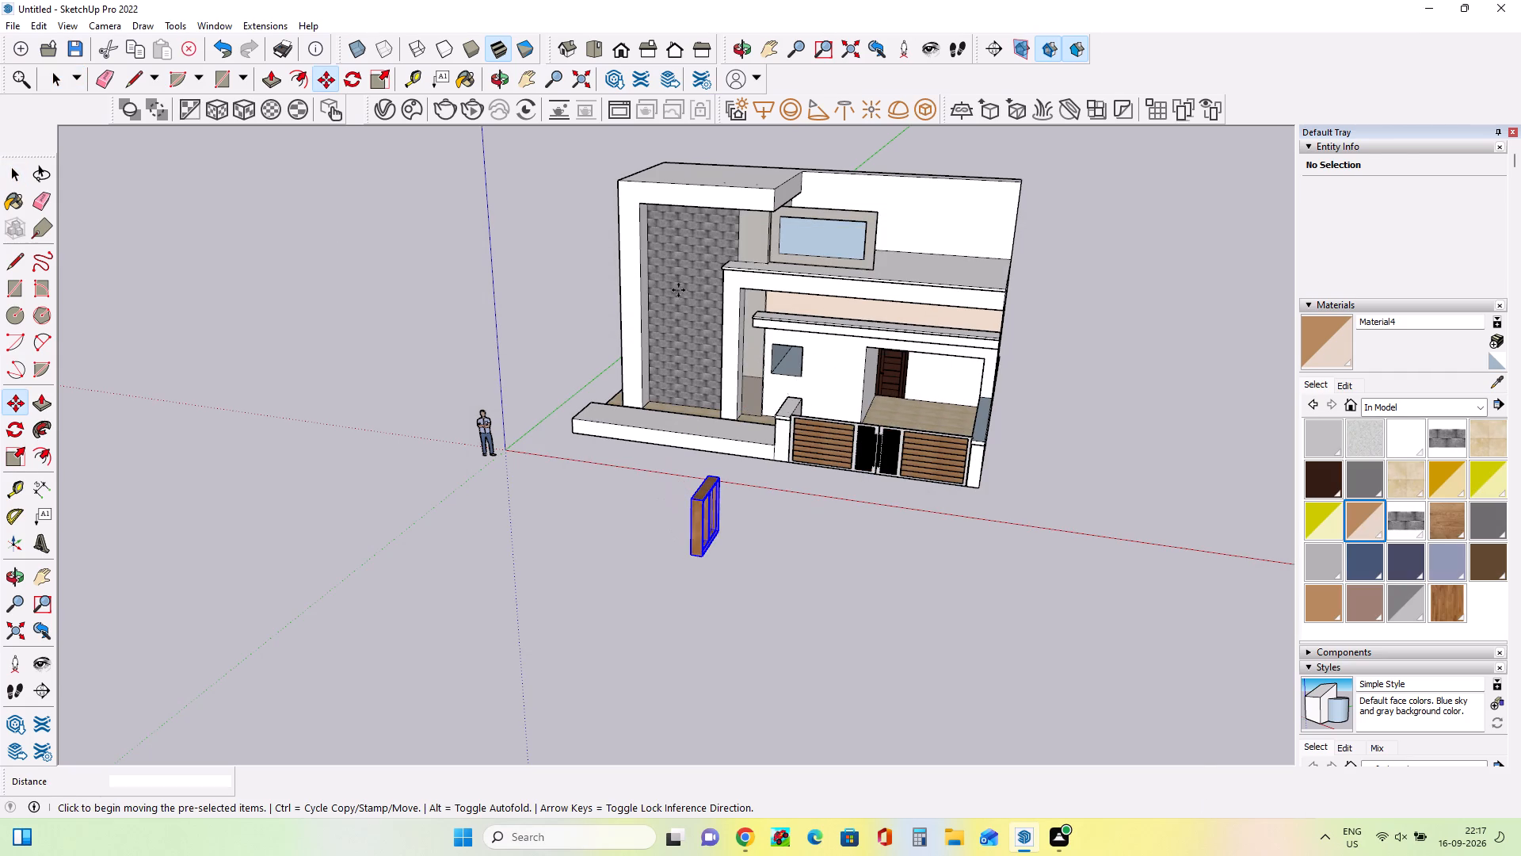
Rotate the imported window 90° about the vertical axis so it faces the same way as the front wall.
left_click(17, 436)
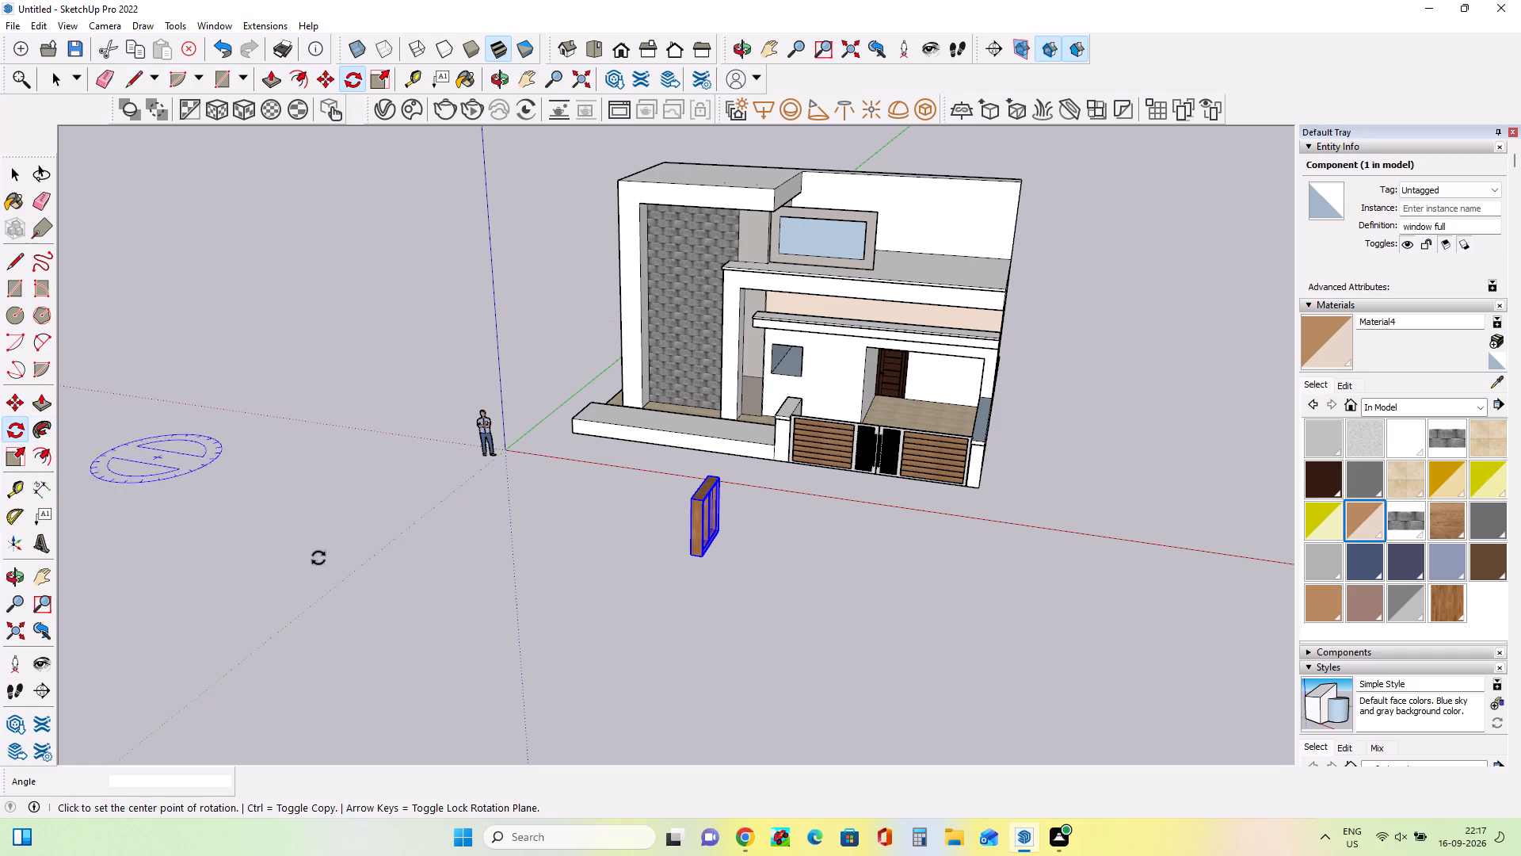
left_click(704, 580)
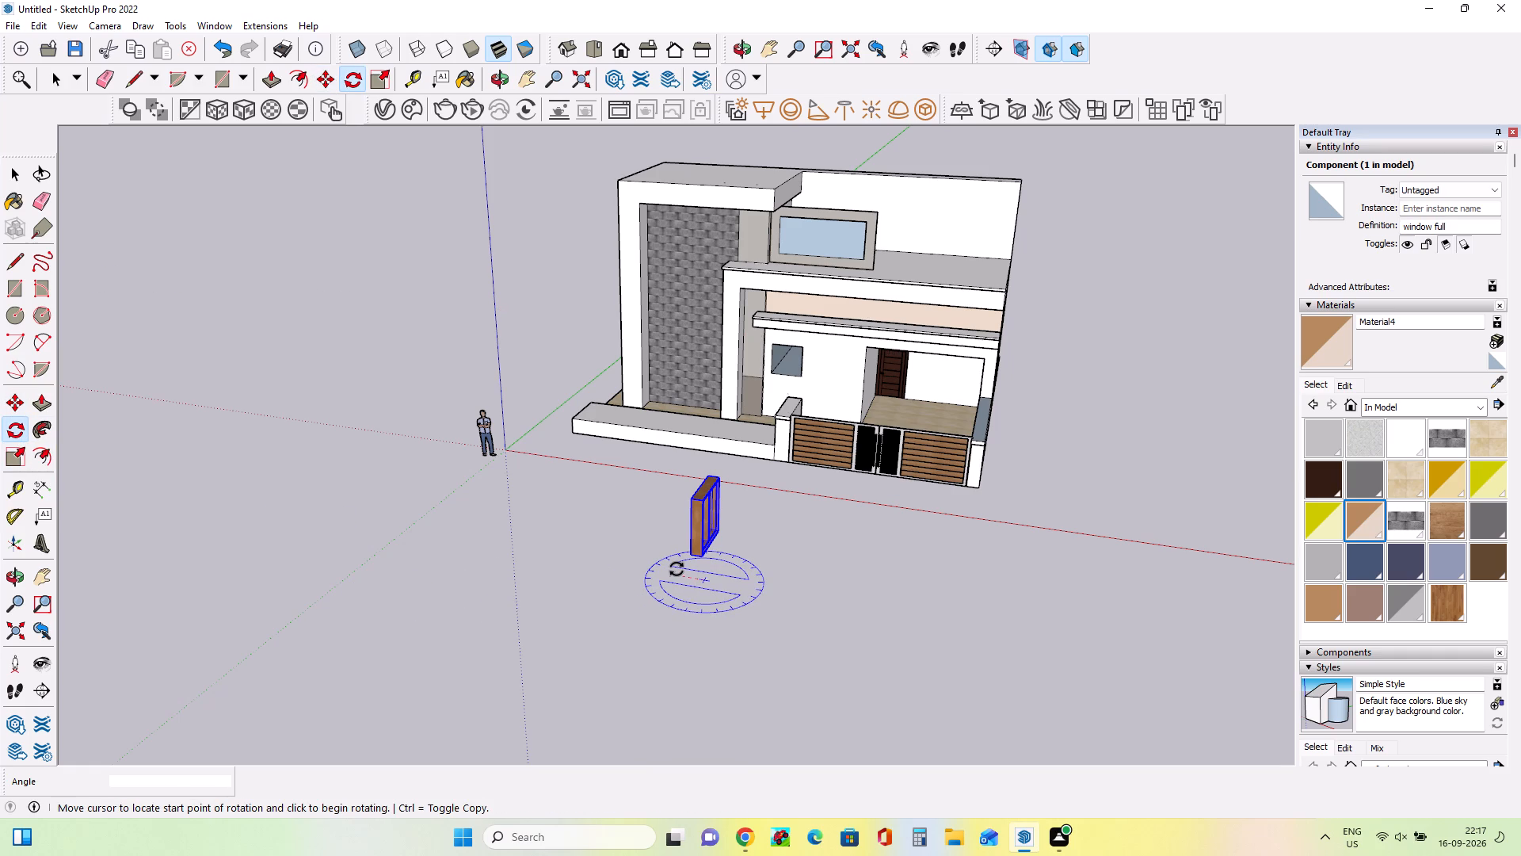
left_click(675, 568)
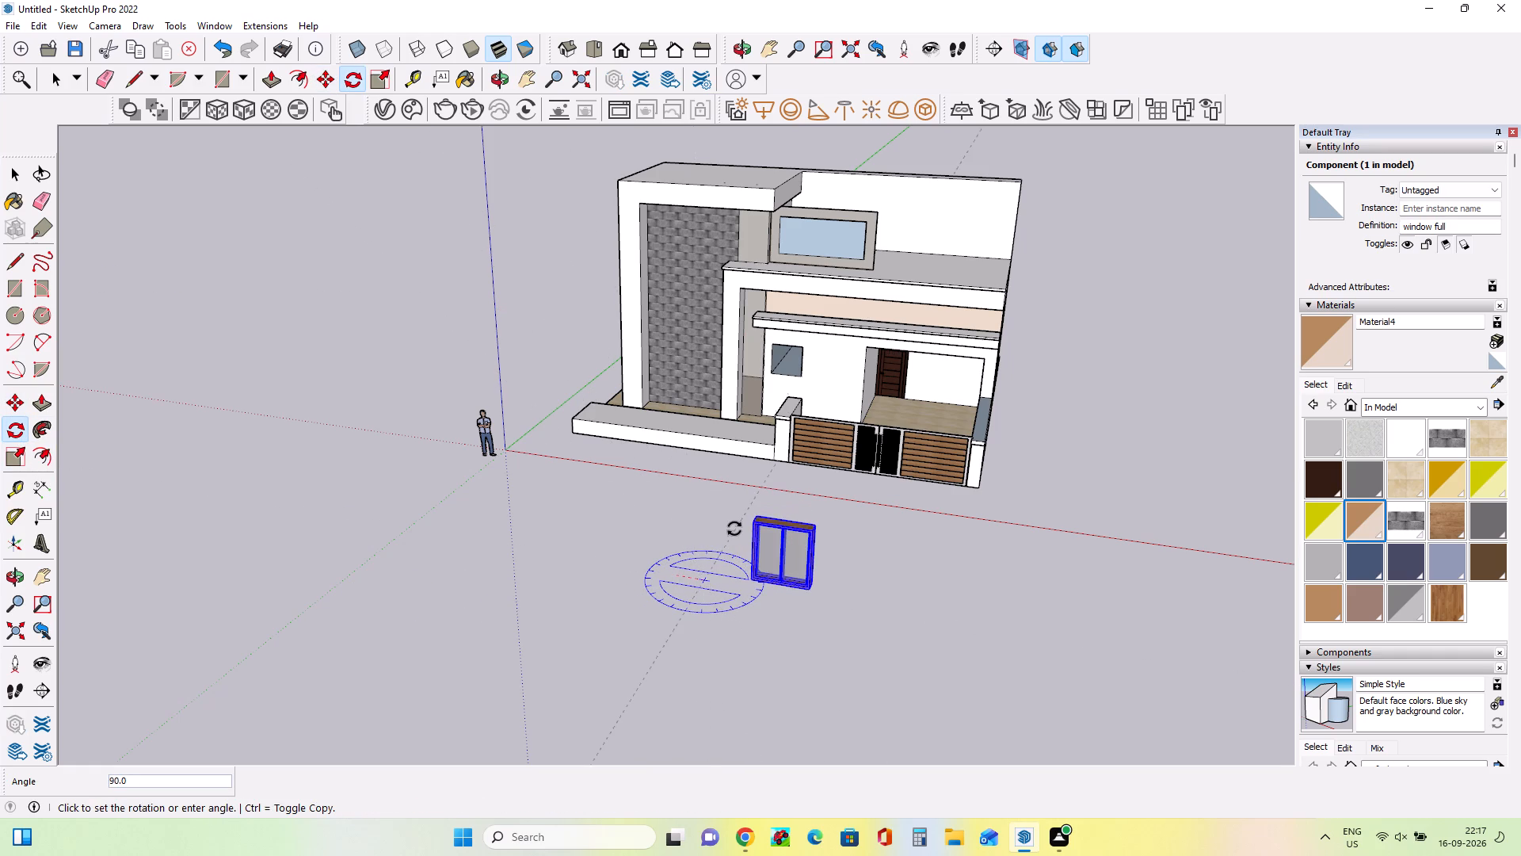
left_click(734, 529)
middle_click_drag(652, 677, 831, 674)
scroll(894, 608, "up", 4)
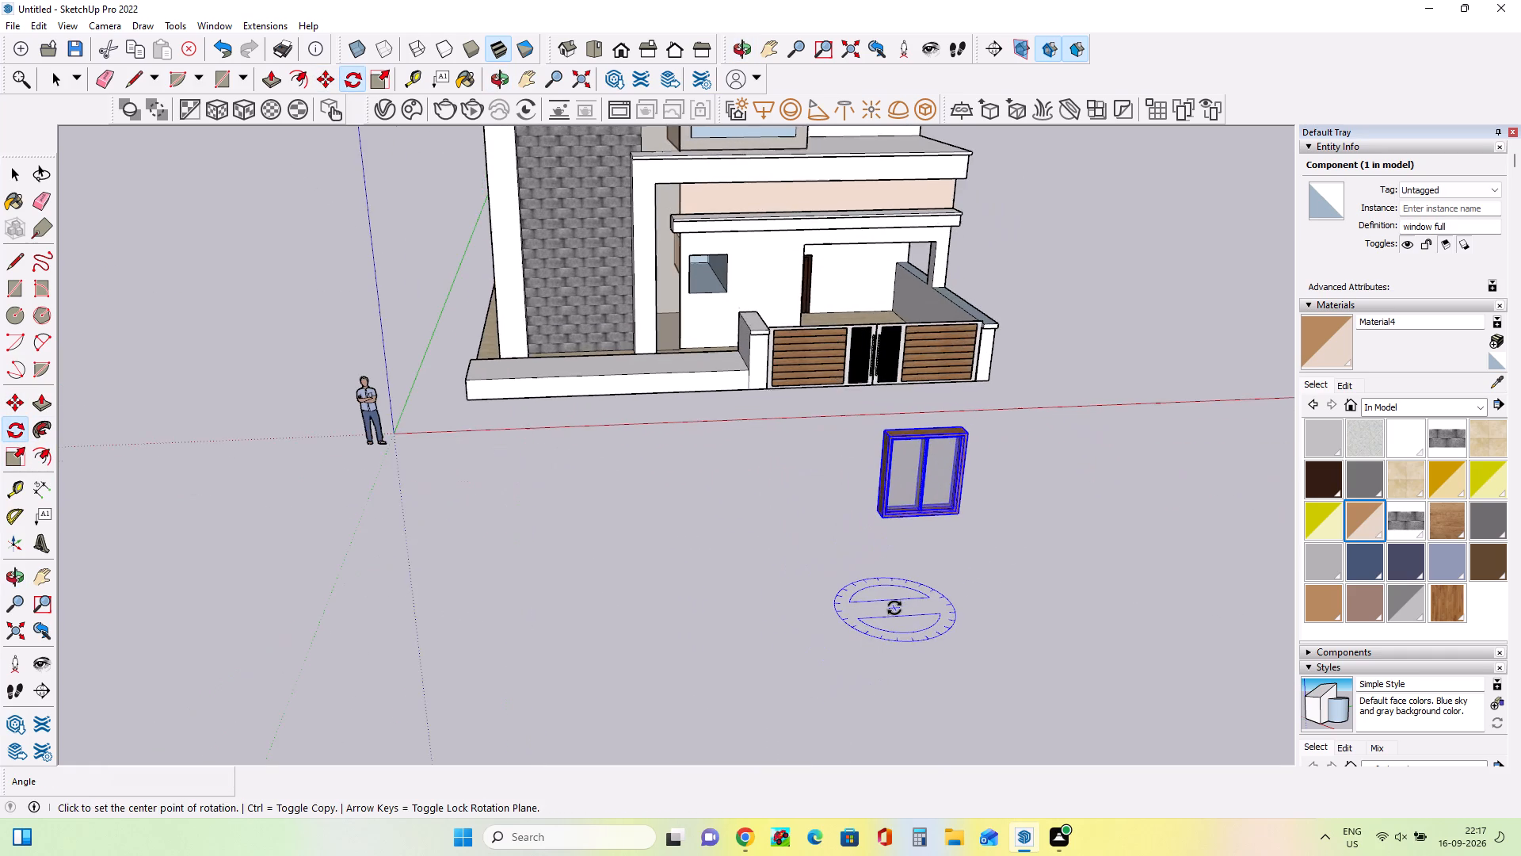
scroll(913, 598, "down", 3)
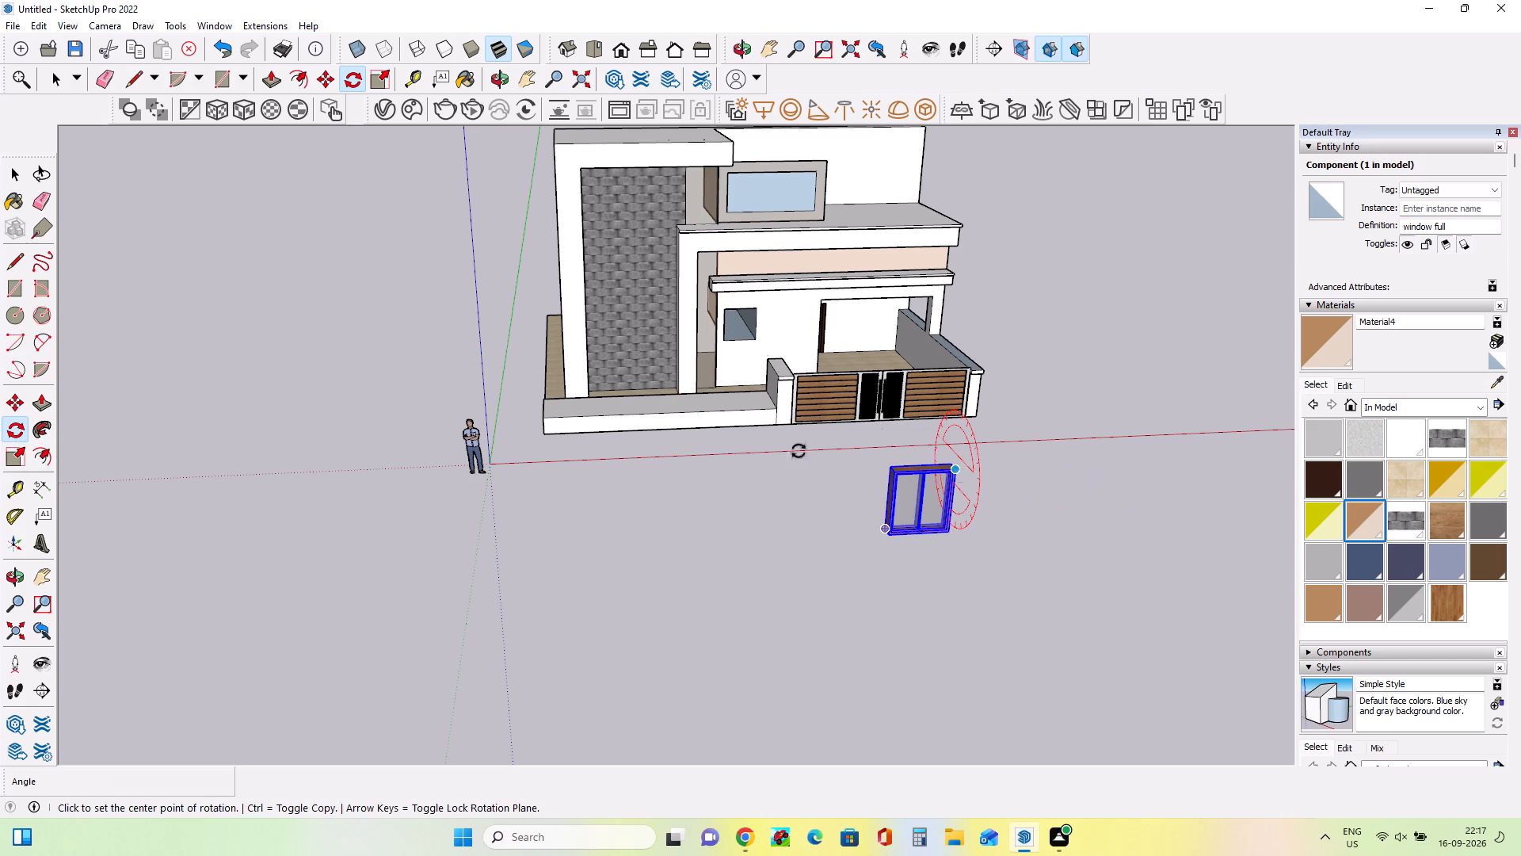
left_click(97, 489)
left_click(20, 174)
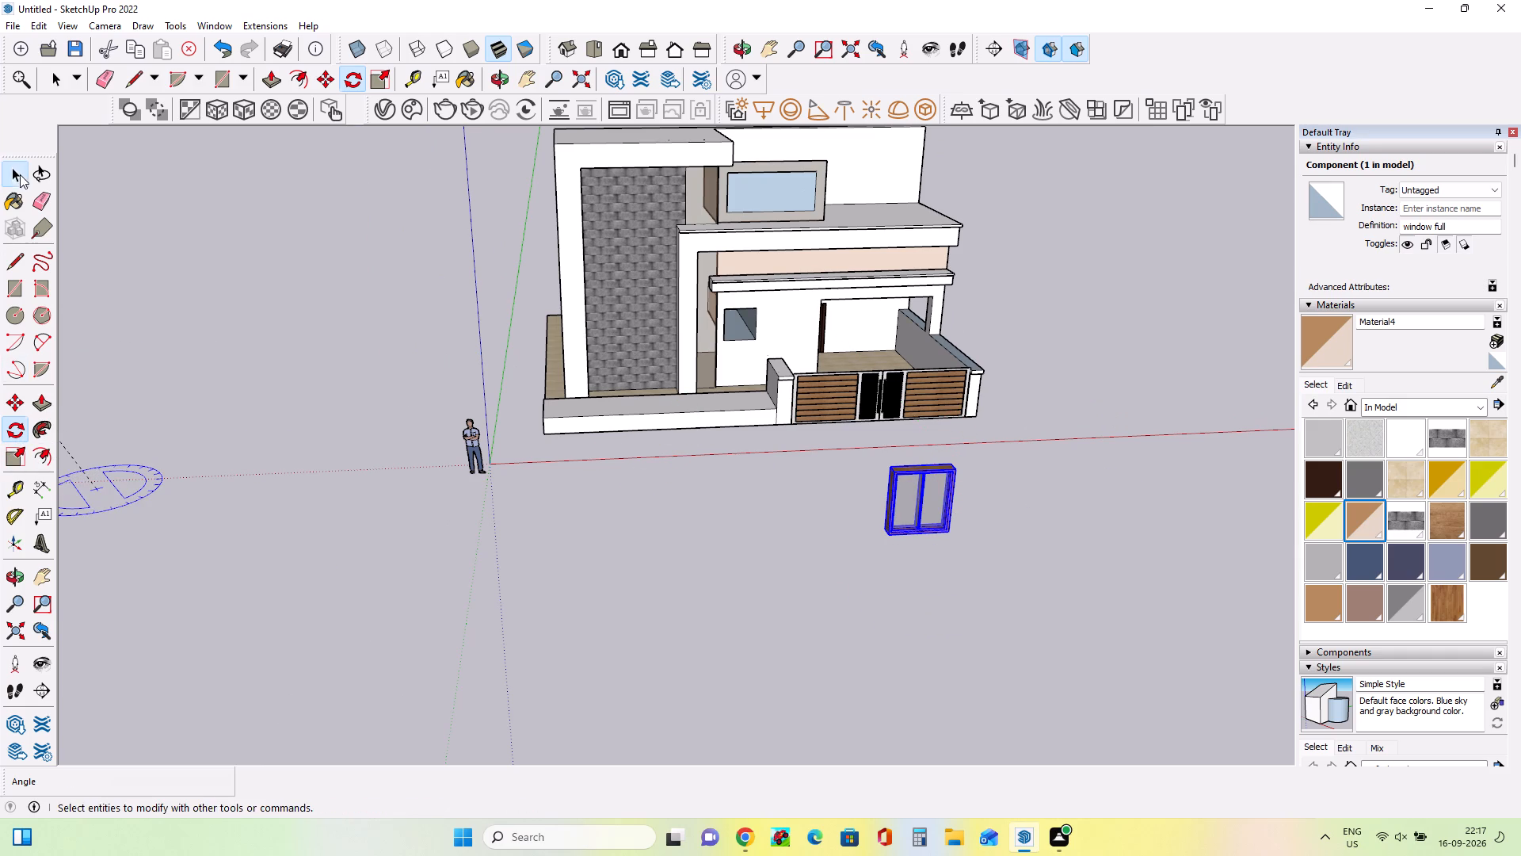
left_click(223, 283)
Scale the window component down uniformly by a factor of about 0.67.
left_click(9, 449)
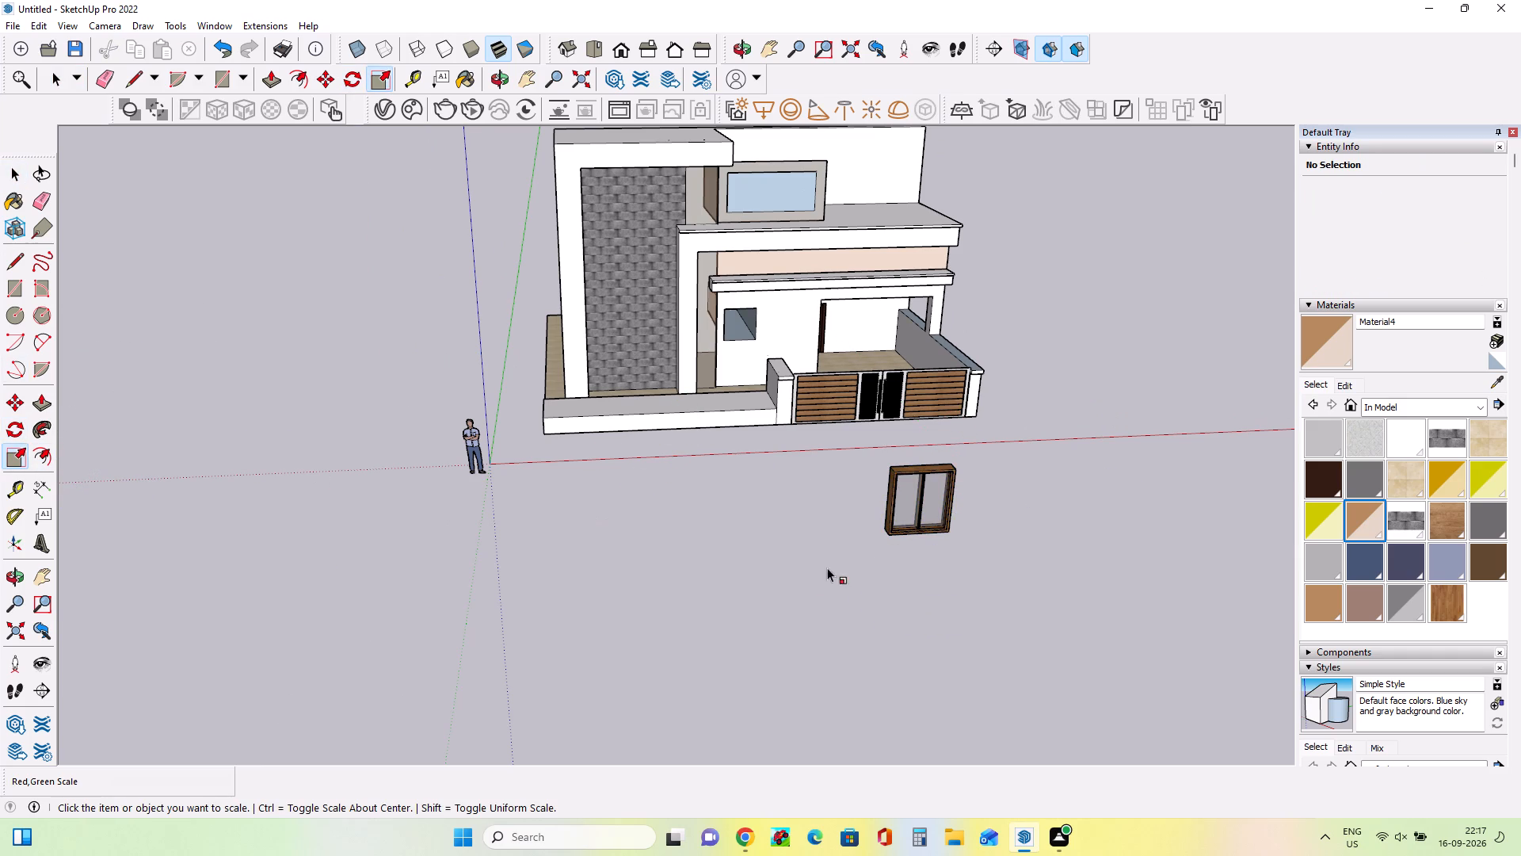
left_click(926, 493)
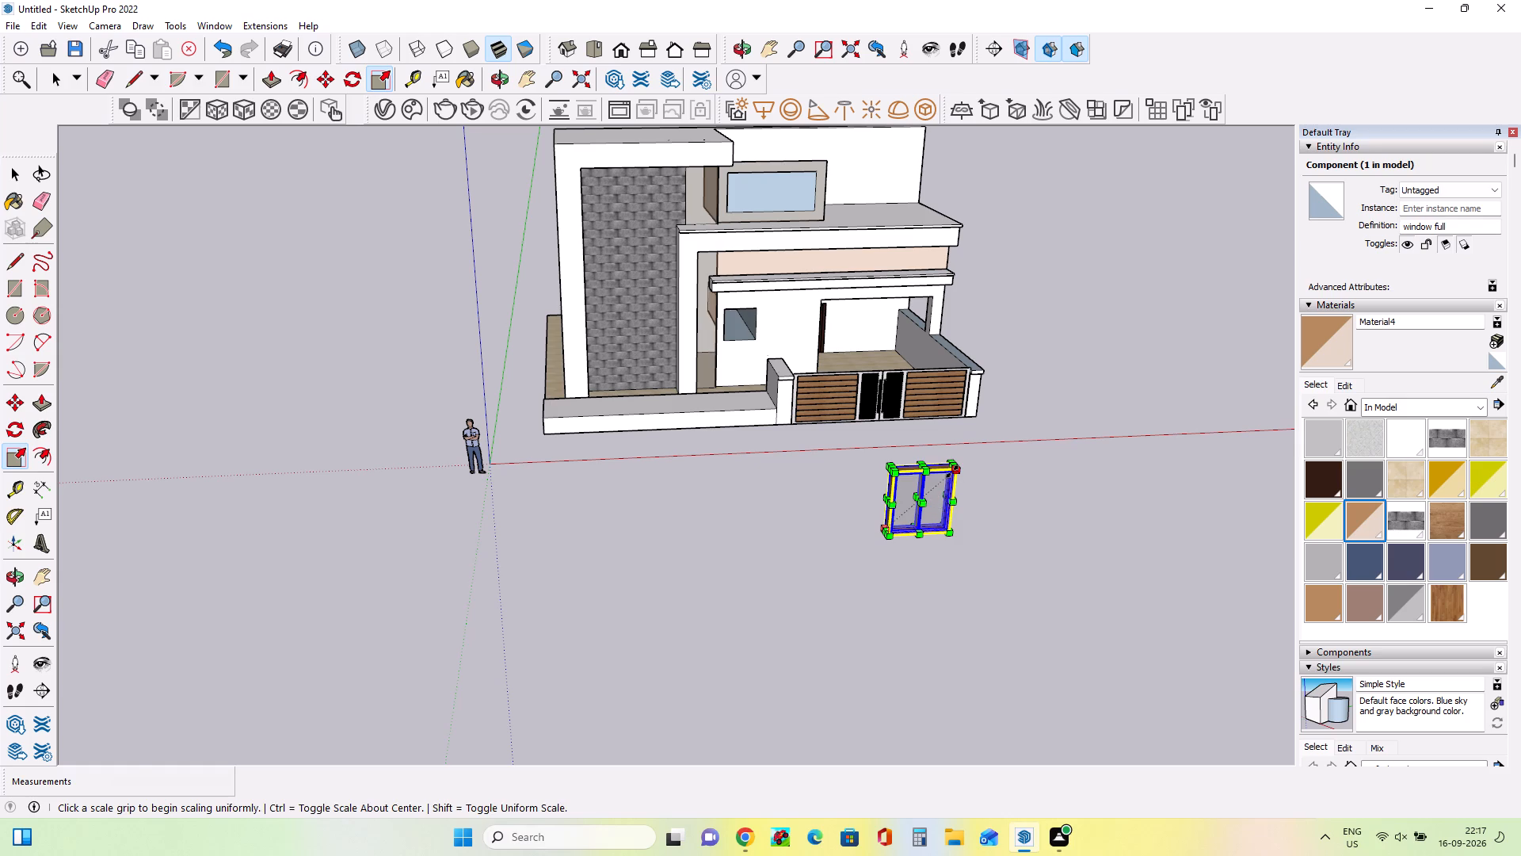
left_click(952, 472)
left_click(929, 486)
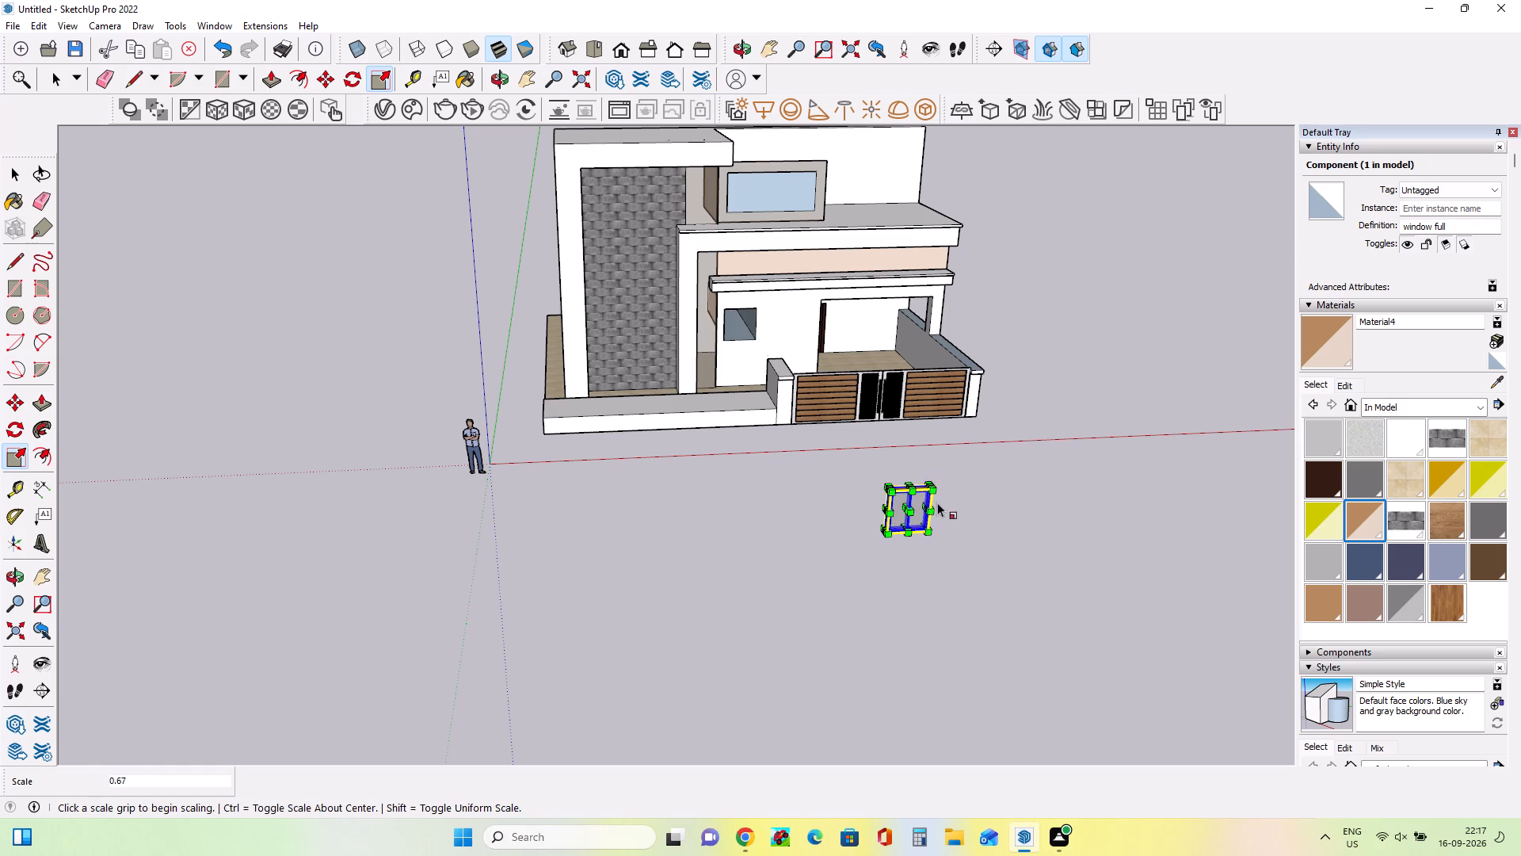
Move the window by its lower corner onto the matching corner of the ground-floor opening beside the porch.
middle_click_drag(1006, 517, 902, 505)
scroll(810, 520, "up", 4)
middle_click_drag(829, 499, 870, 483)
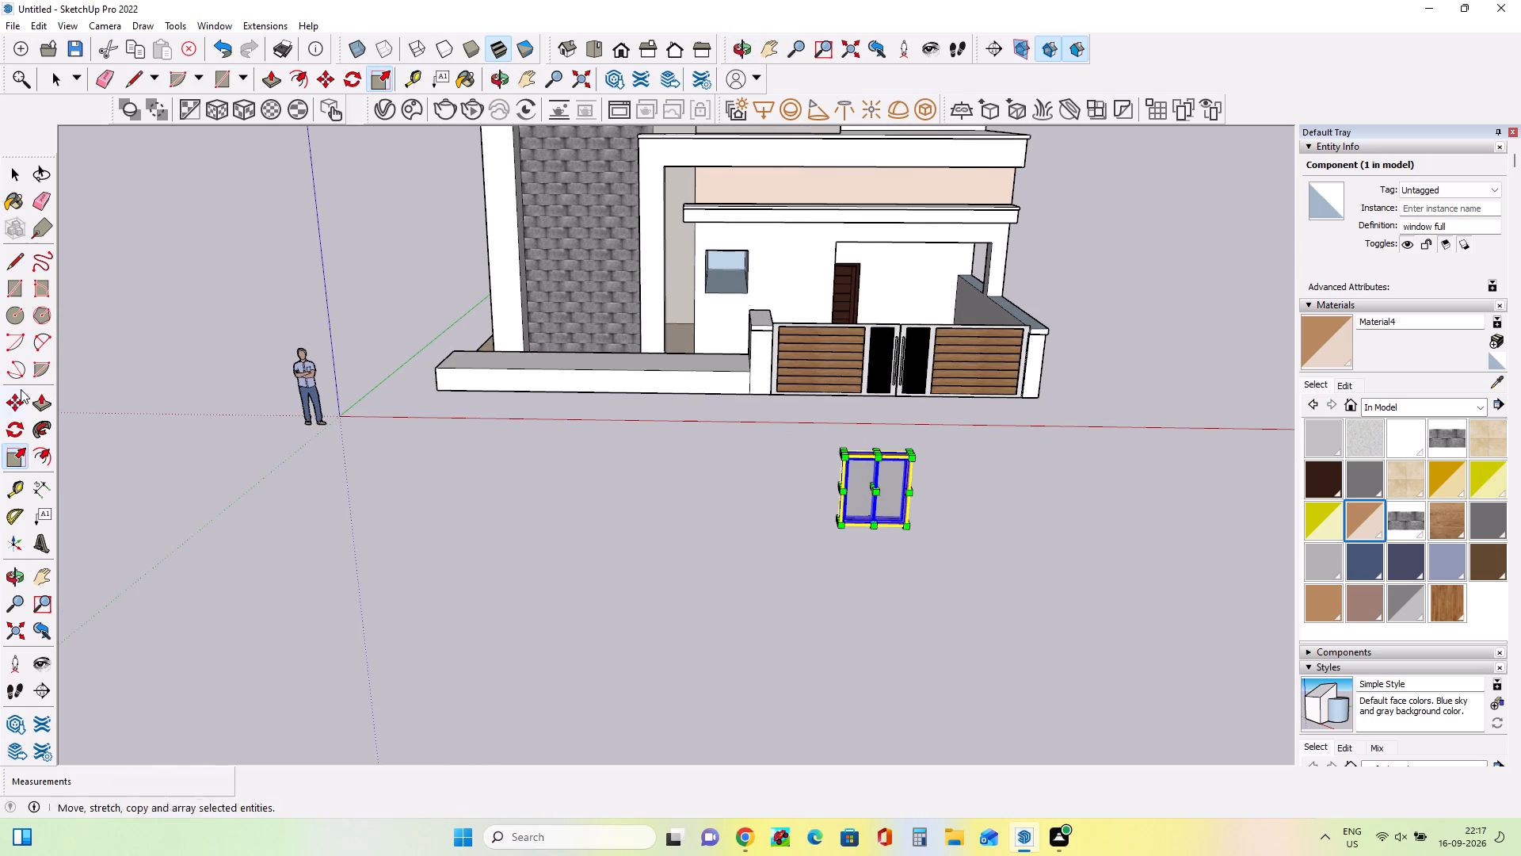
left_click(21, 412)
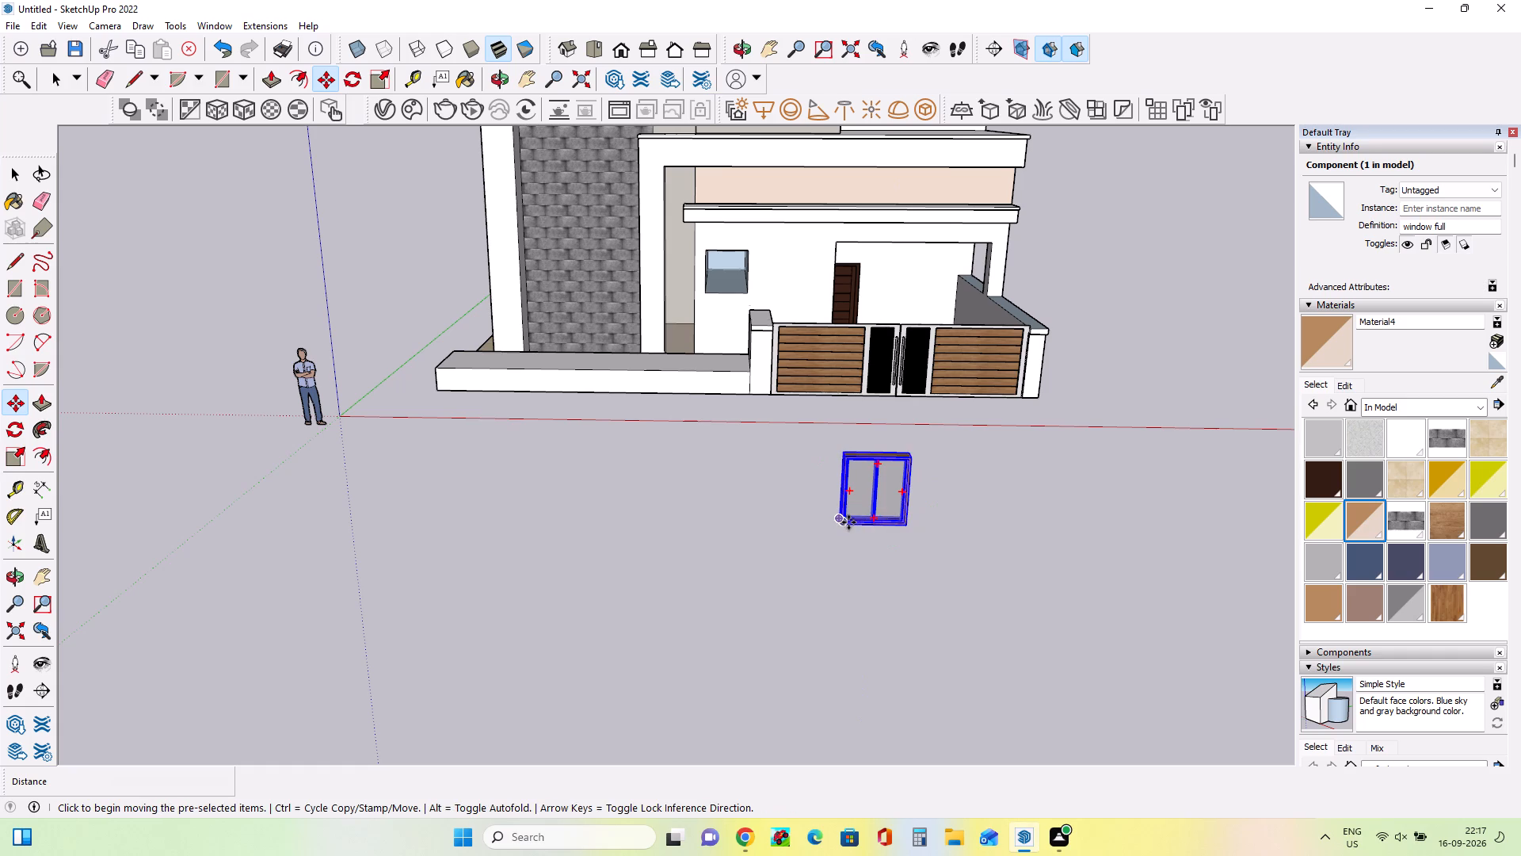
left_click(848, 522)
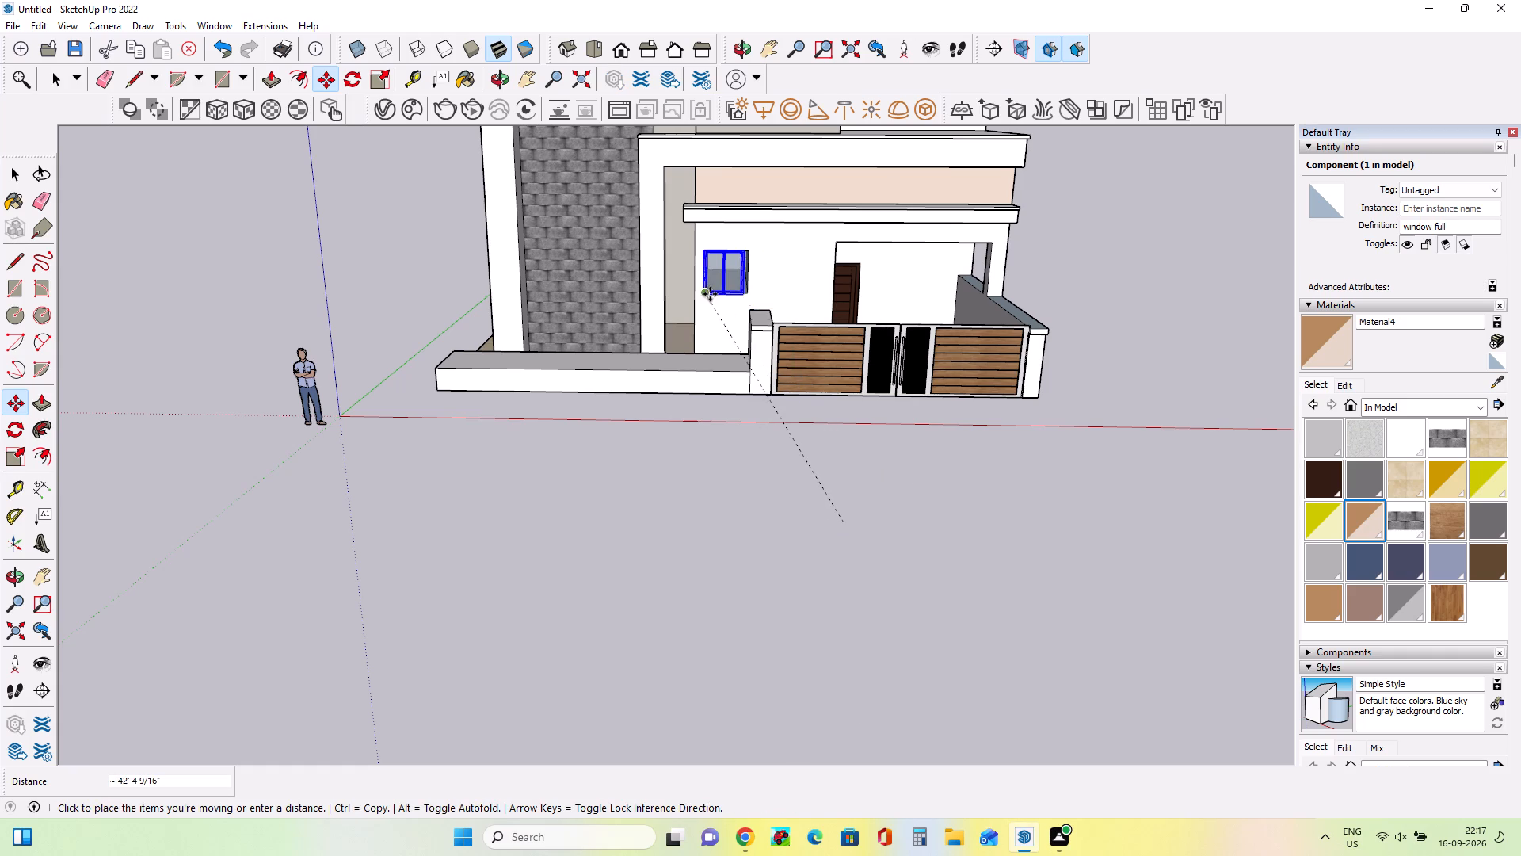
left_click(710, 294)
Scale the window's width by about 1.11 so it fills the ground-floor wall opening.
scroll(730, 280, "up", 8)
middle_click_drag(742, 324, 812, 356)
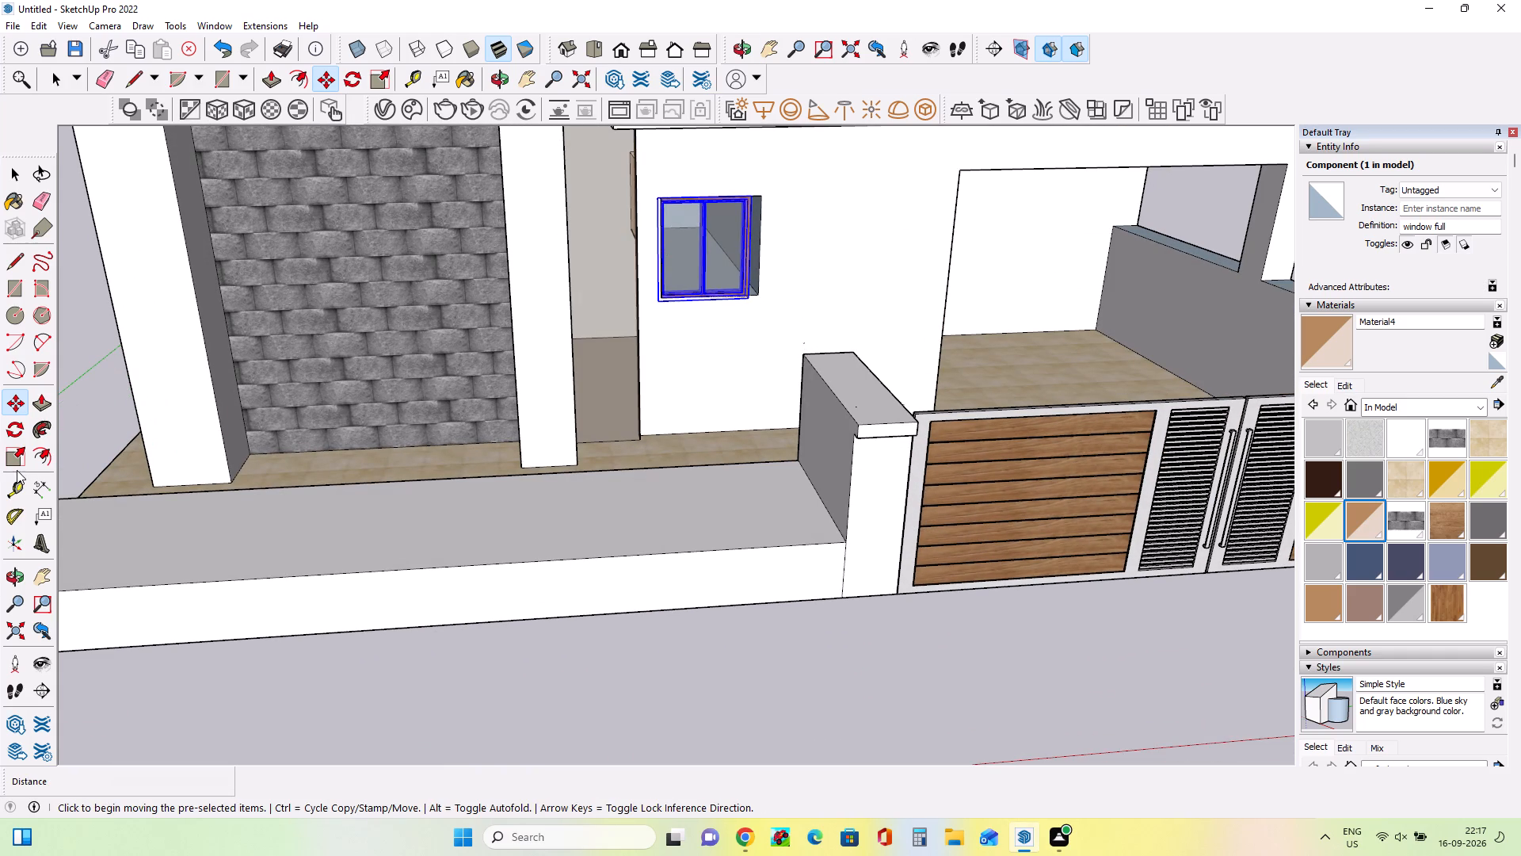
left_click(17, 470)
left_click(8, 456)
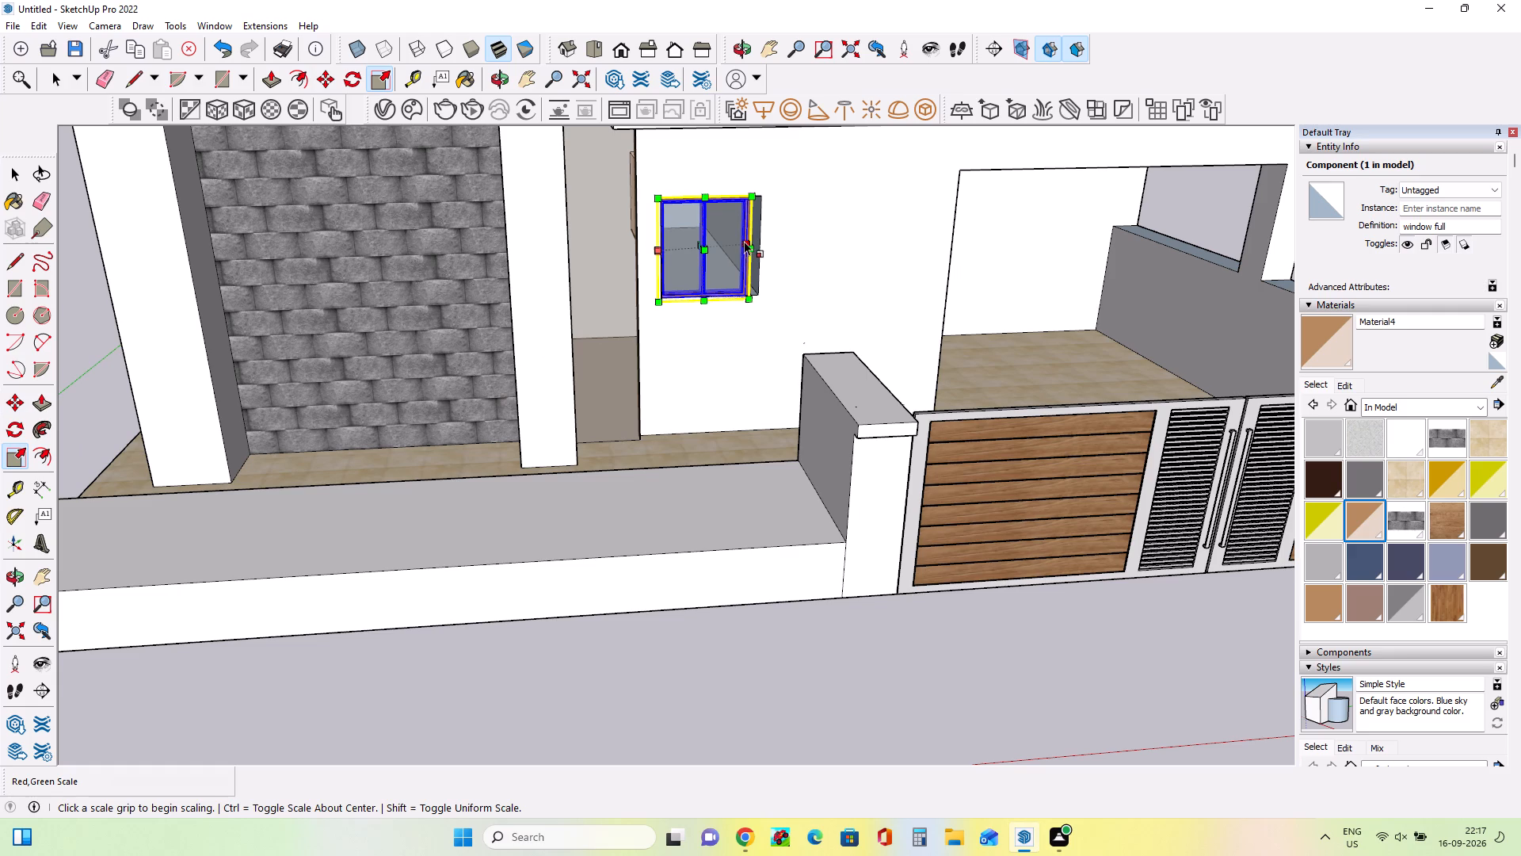
left_click(749, 247)
left_click(758, 247)
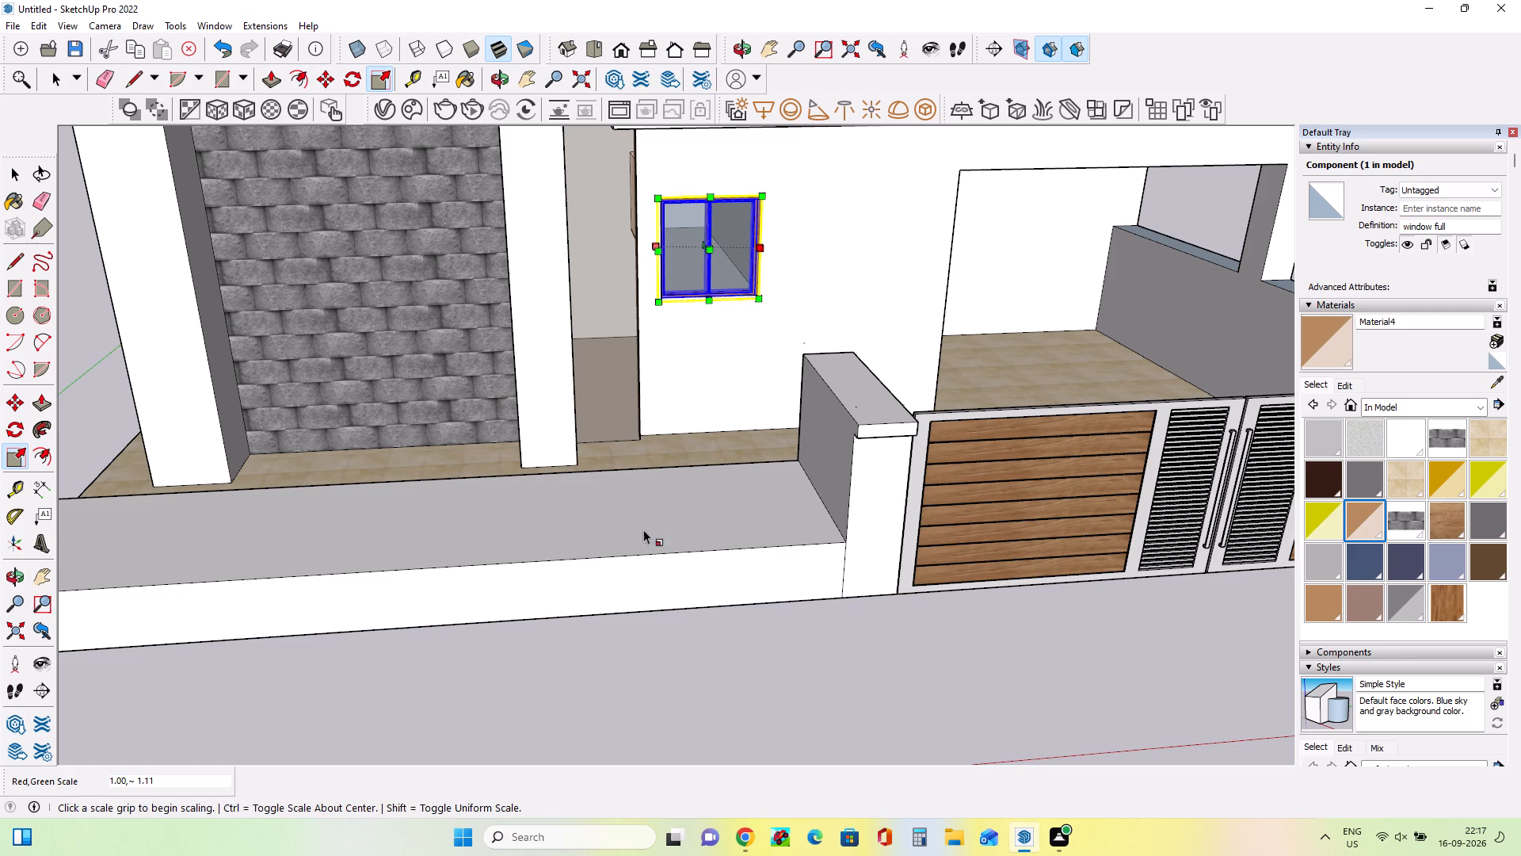
scroll(542, 557, "down", 5)
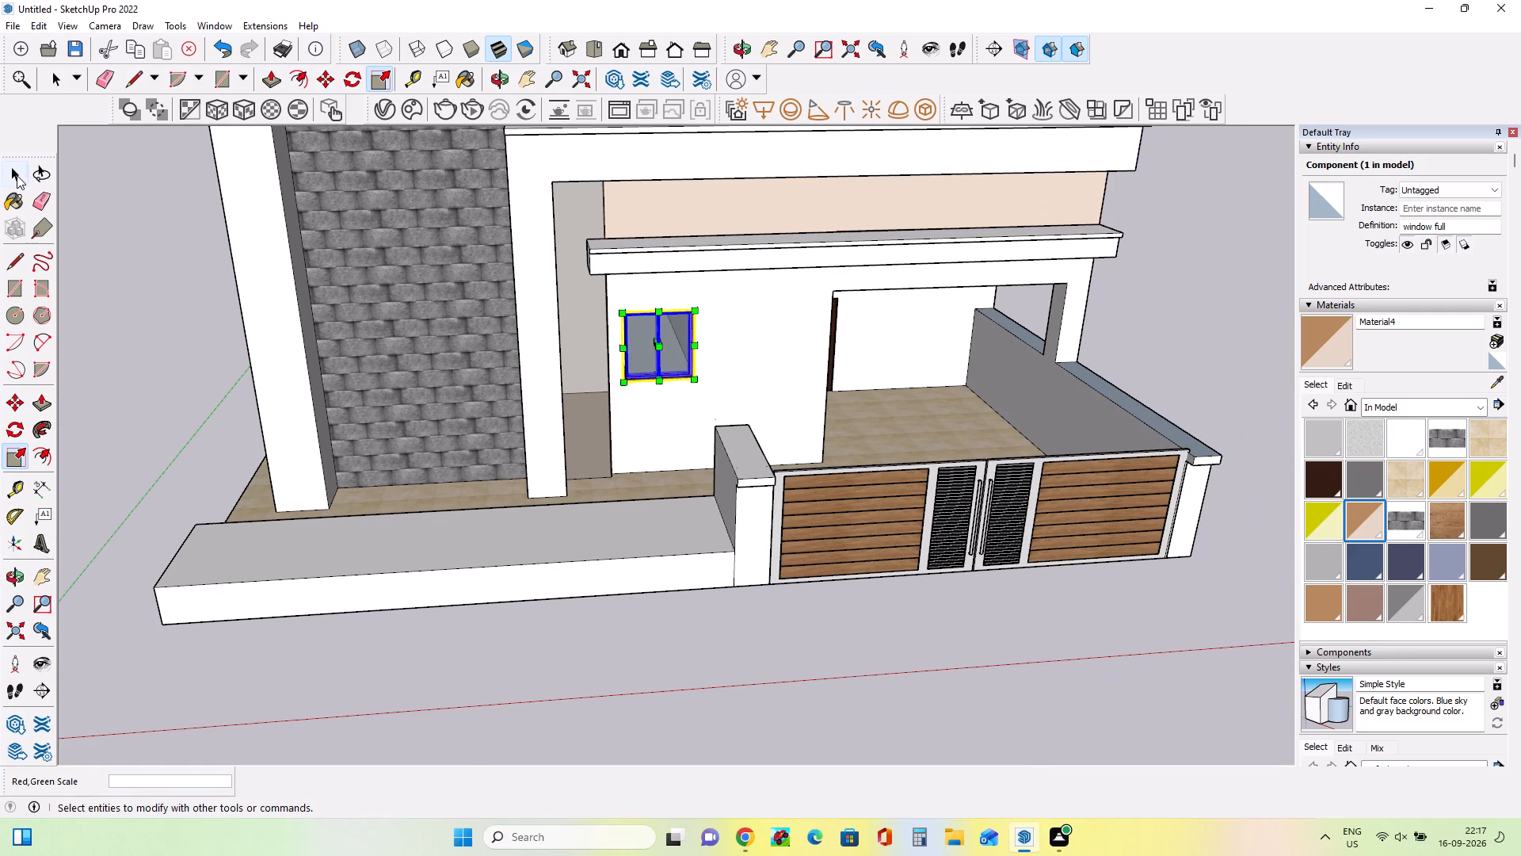
Deselect the window and examine its fit in the ground-floor opening and the overall front of the house.
left_click(17, 175)
left_click(162, 256)
middle_click(449, 376)
scroll(451, 378, "down", 6)
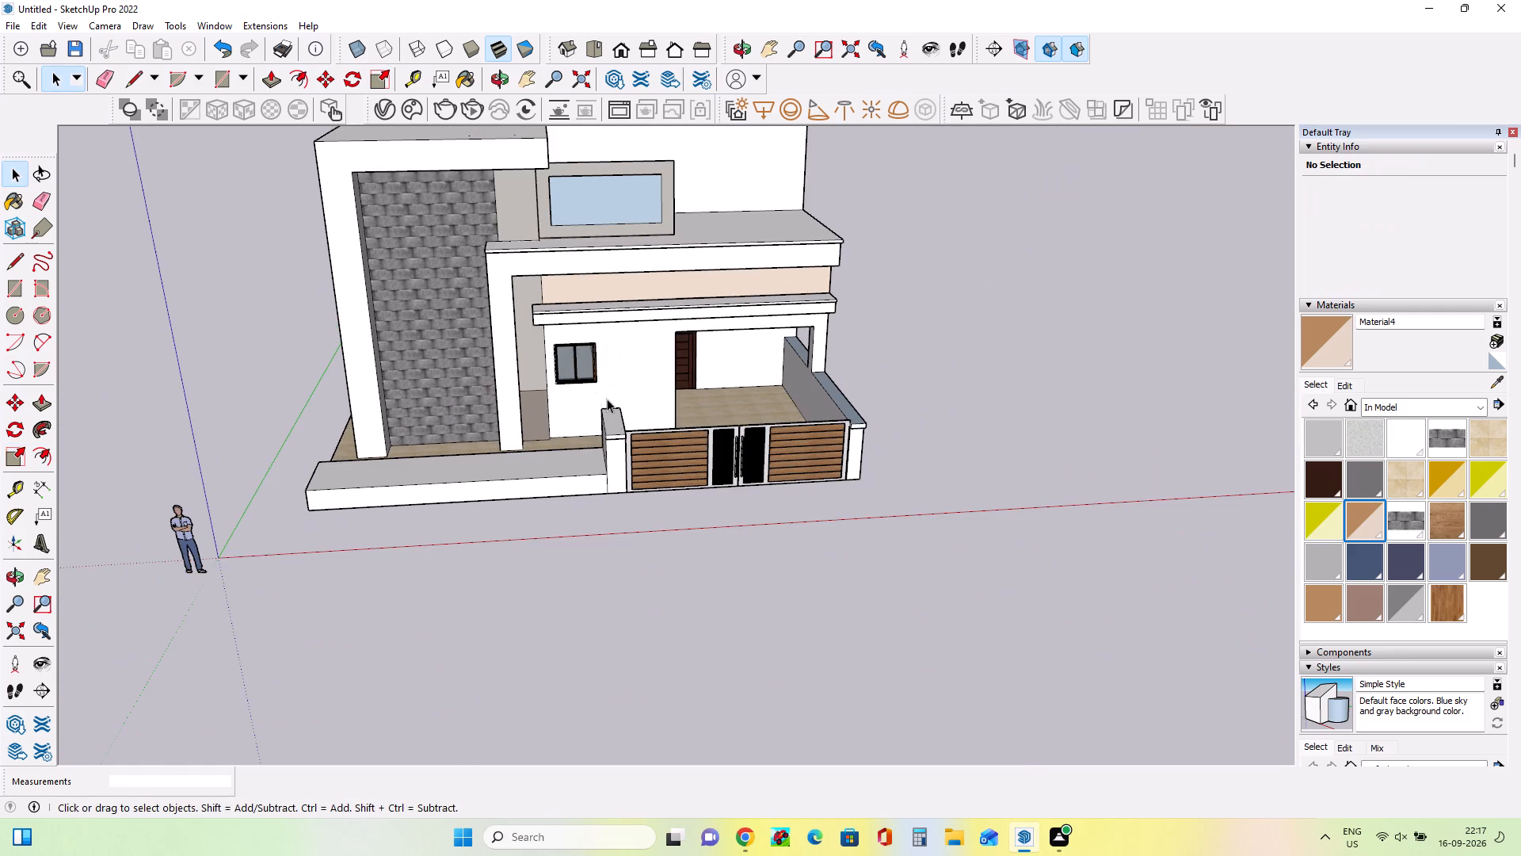
middle_click_drag(607, 399, 581, 395)
scroll(597, 403, "up", 3)
scroll(605, 376, "down", 1)
middle_click_drag(614, 387, 621, 384)
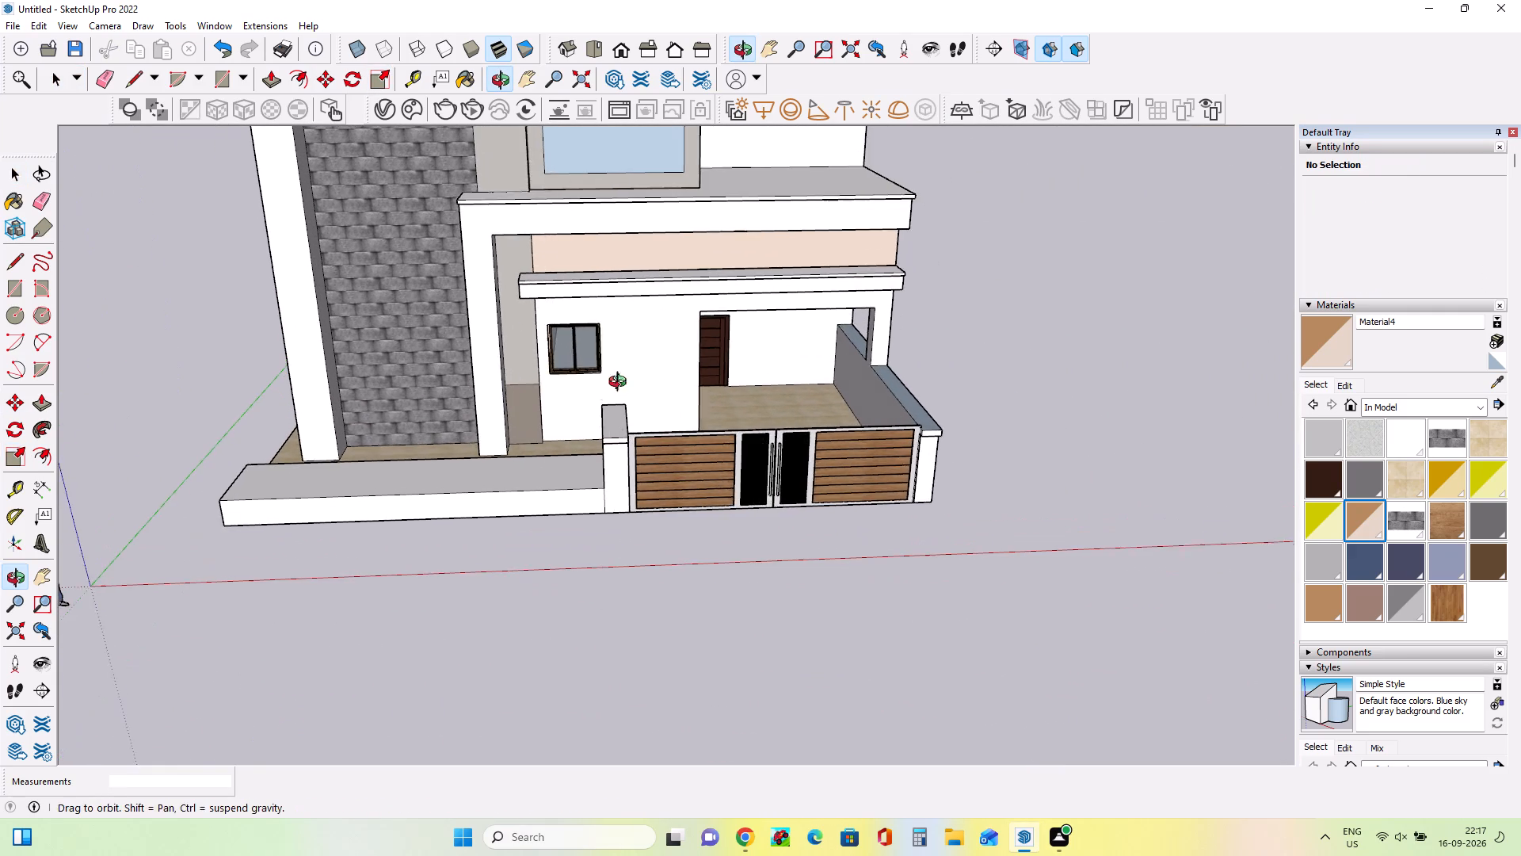
middle_click_drag(621, 384, 639, 353)
middle_click_drag(574, 426, 533, 528)
scroll(515, 431, "up", 4)
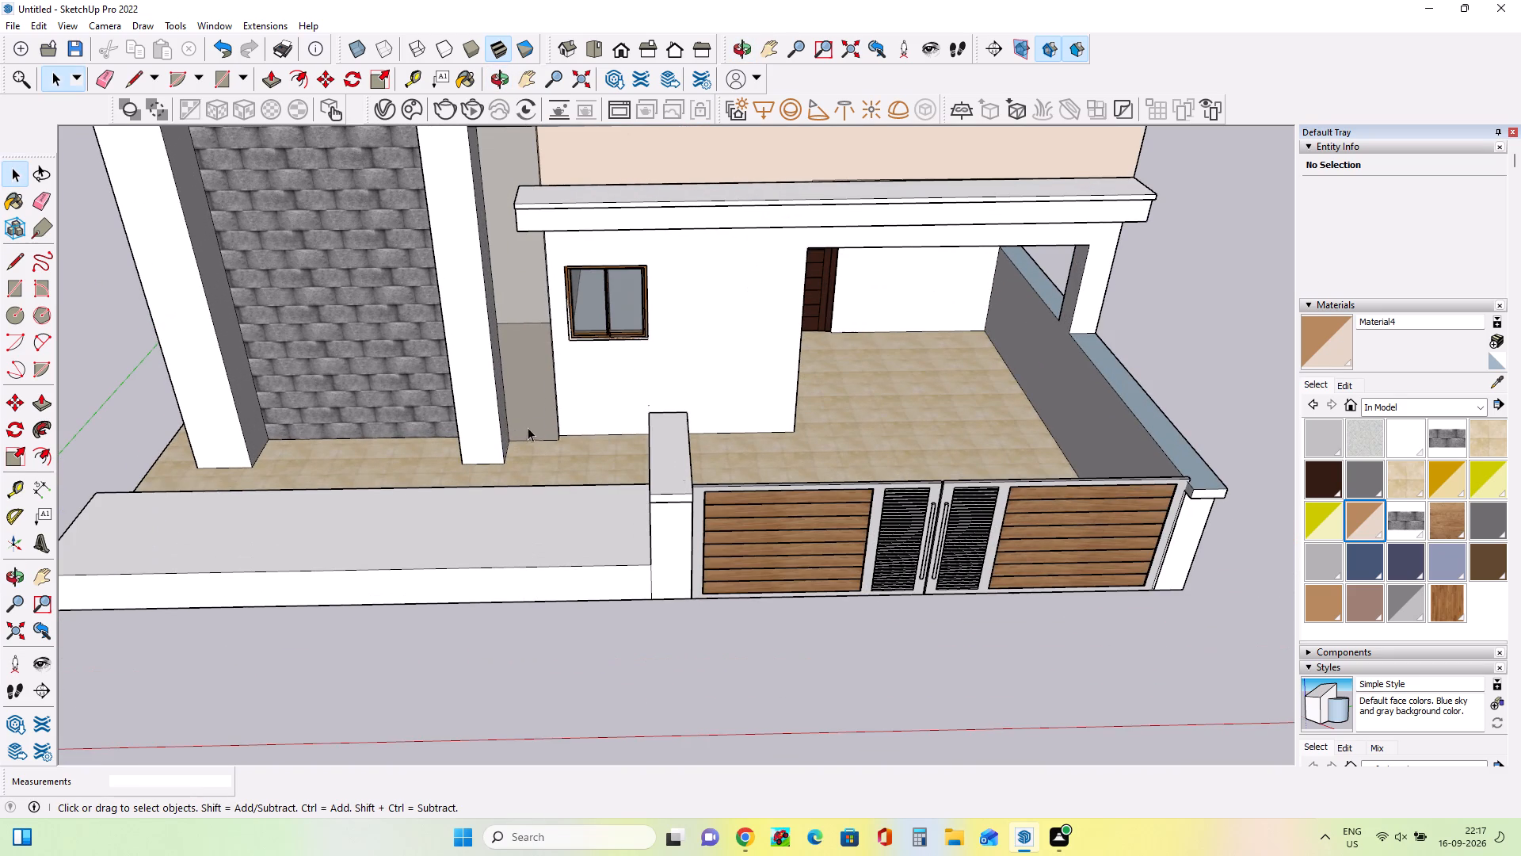
scroll(500, 334, "down", 6)
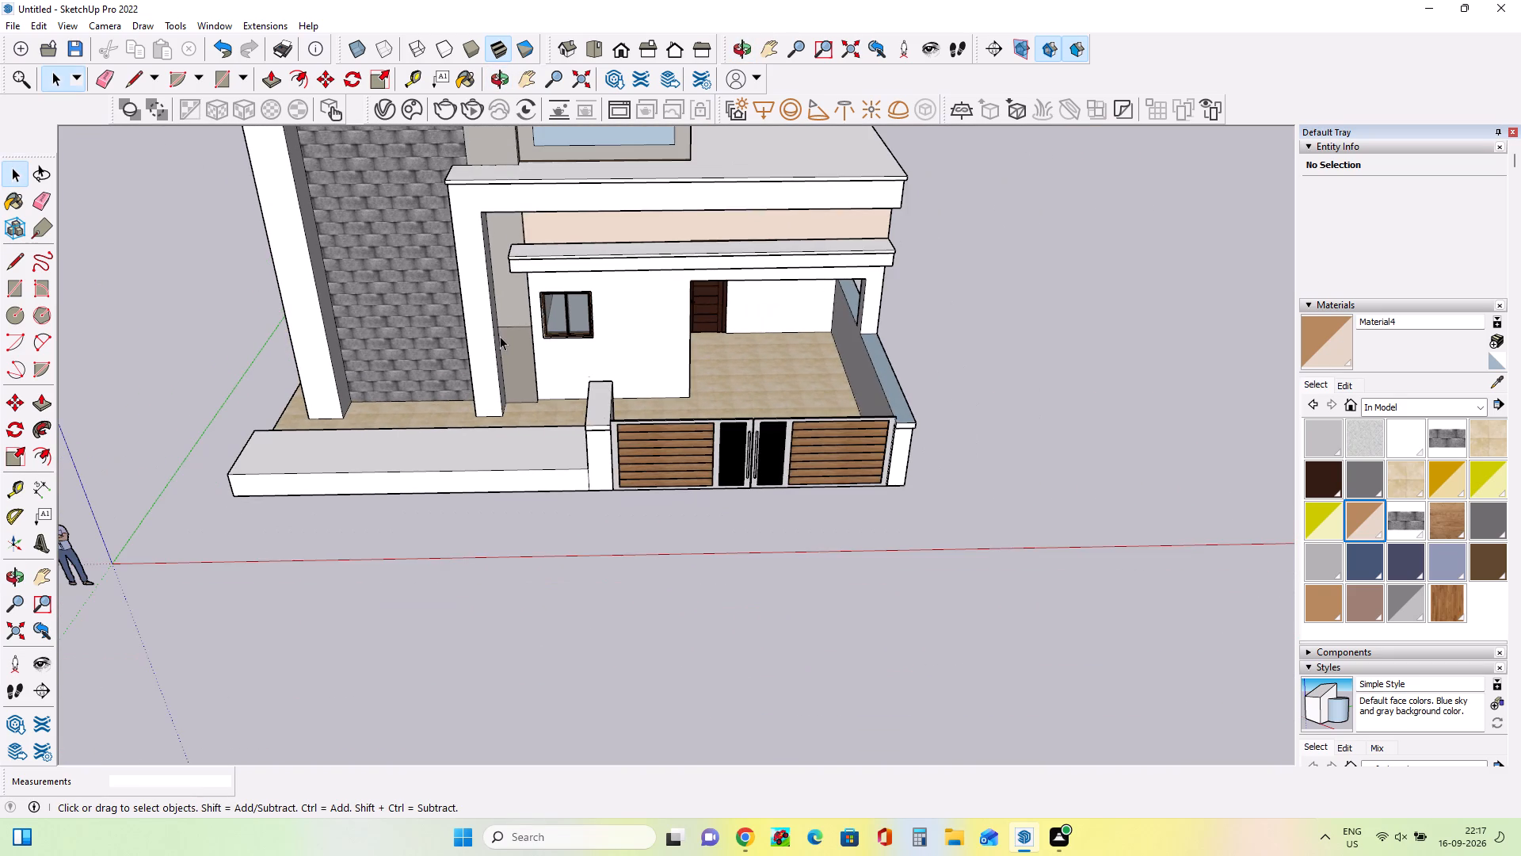
scroll(495, 335, "down", 6)
middle_click_drag(522, 335, 558, 304)
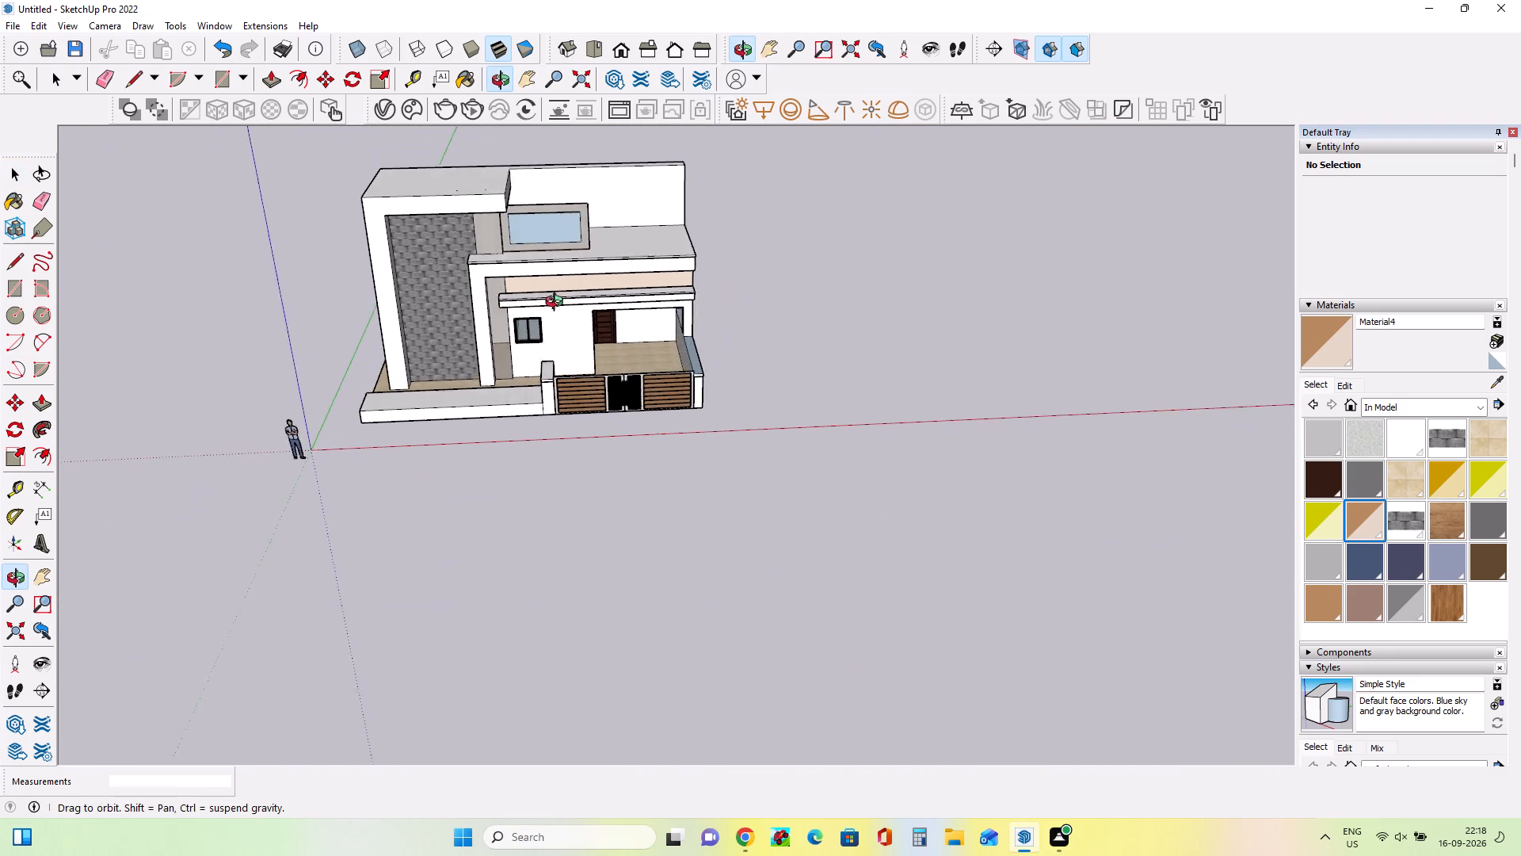
middle_click_drag(558, 304, 631, 254)
scroll(664, 334, "down", 4)
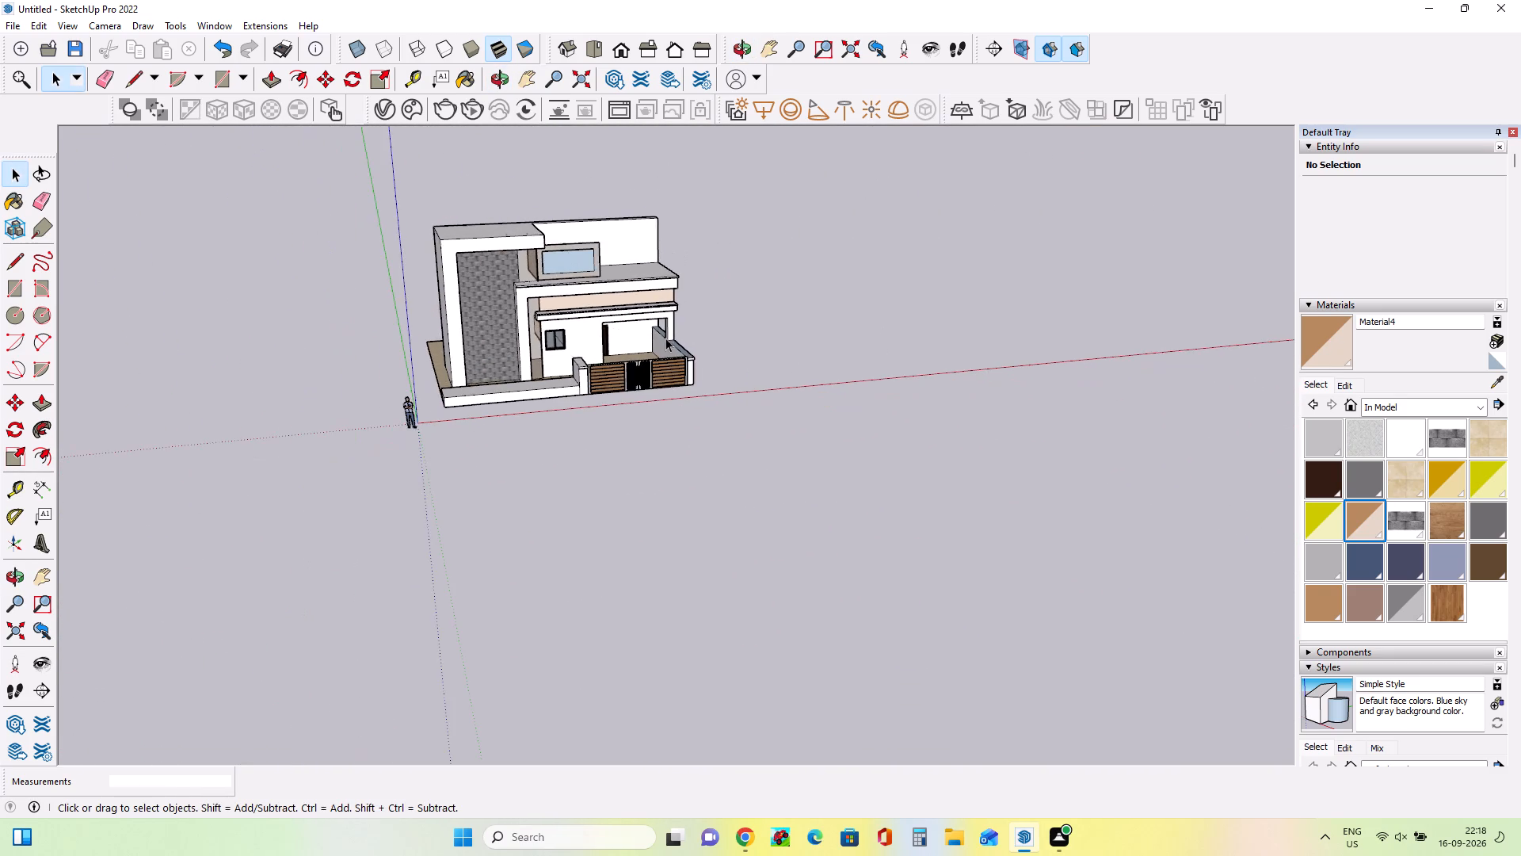
middle_click_drag(715, 373, 623, 363)
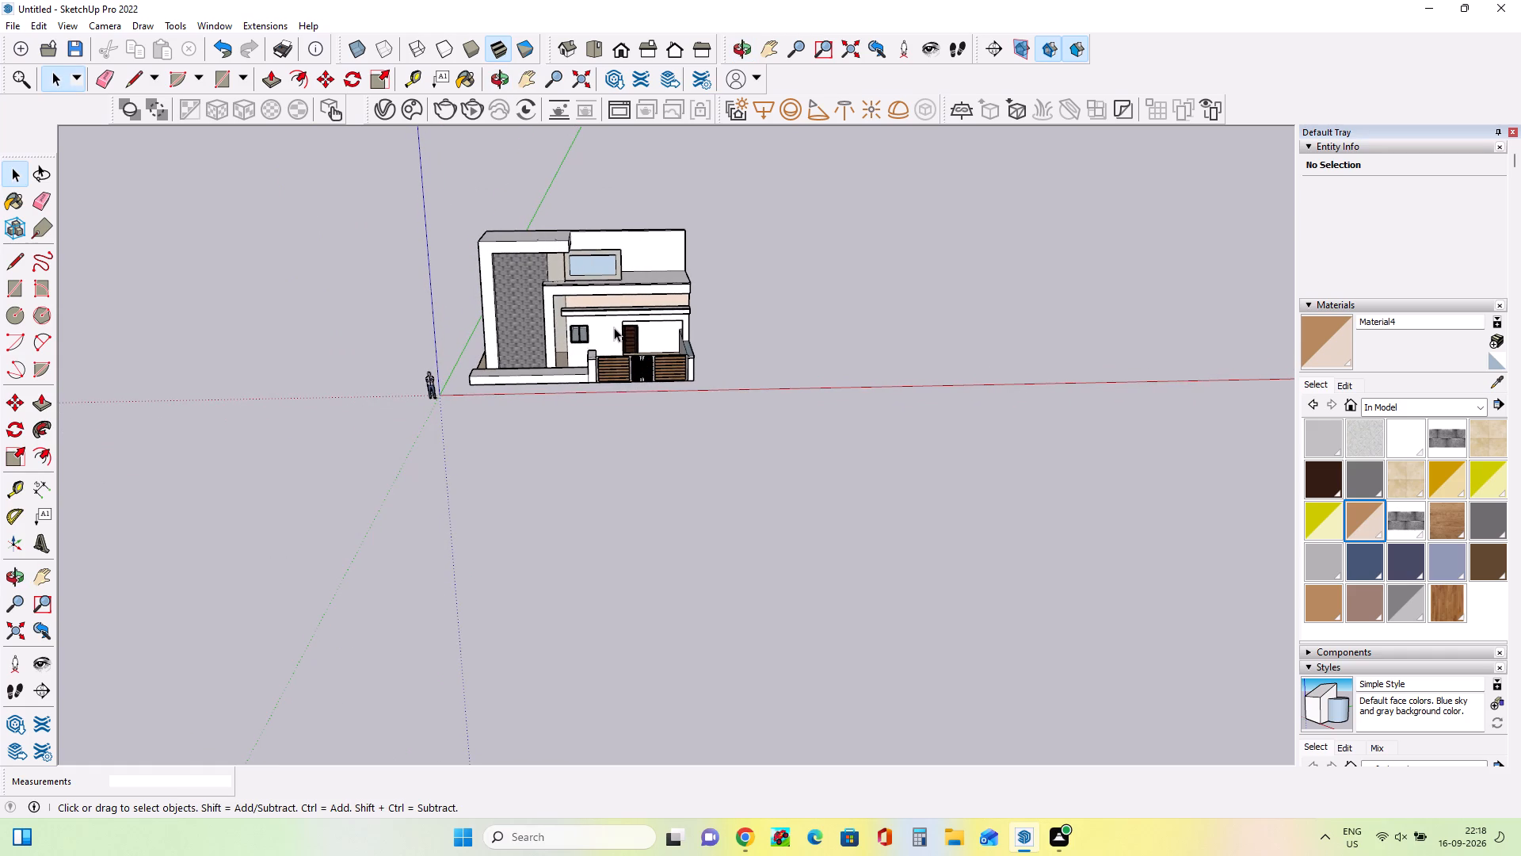
scroll(614, 327, "up", 2)
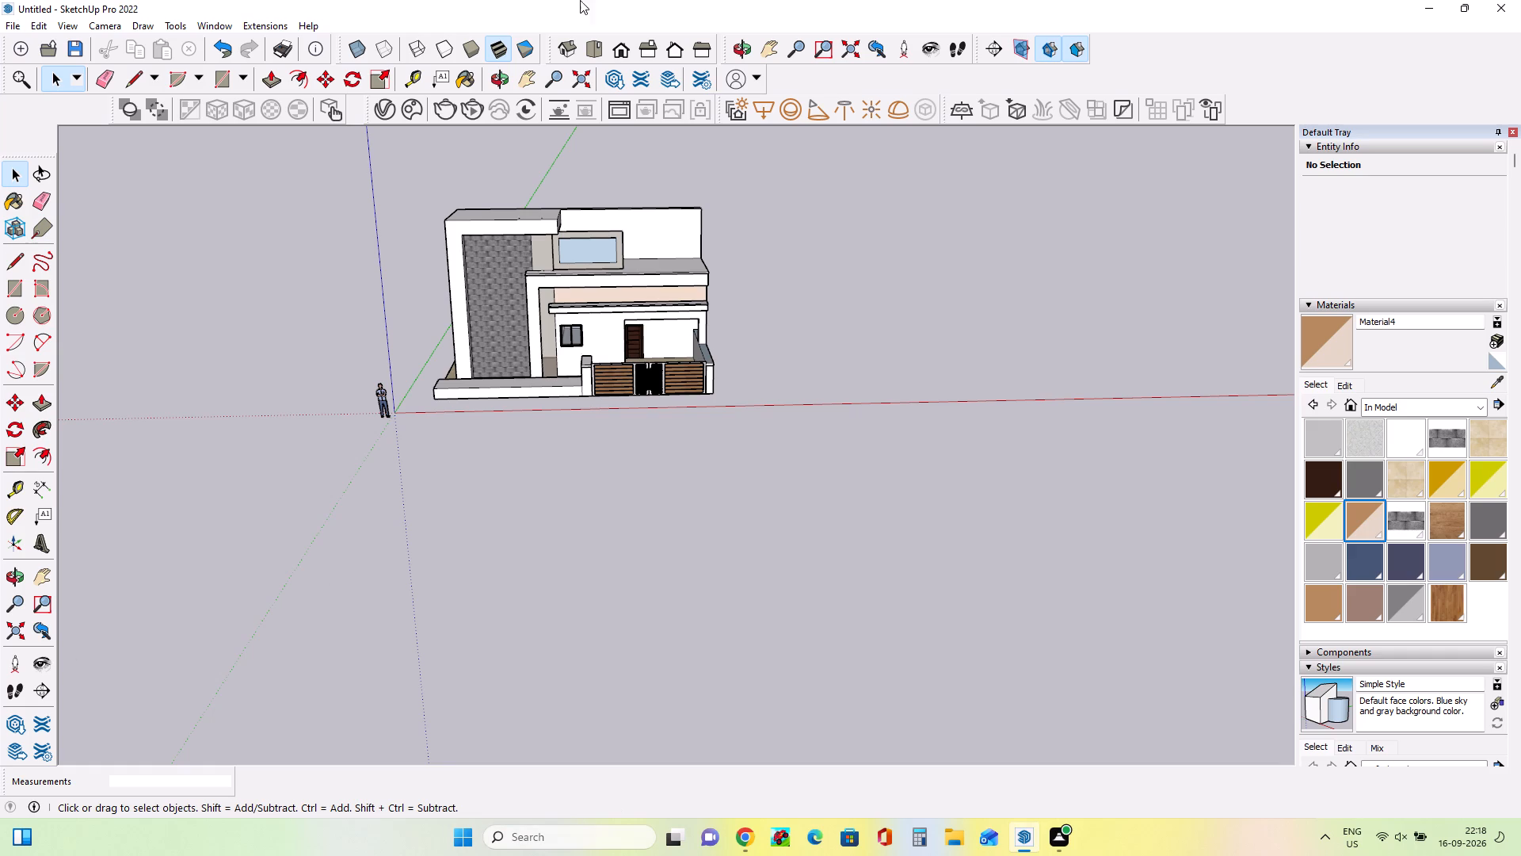
Switch to the 3D Warehouse page in Chrome and clear the existing search term.
left_click(735, 837)
left_click(665, 237)
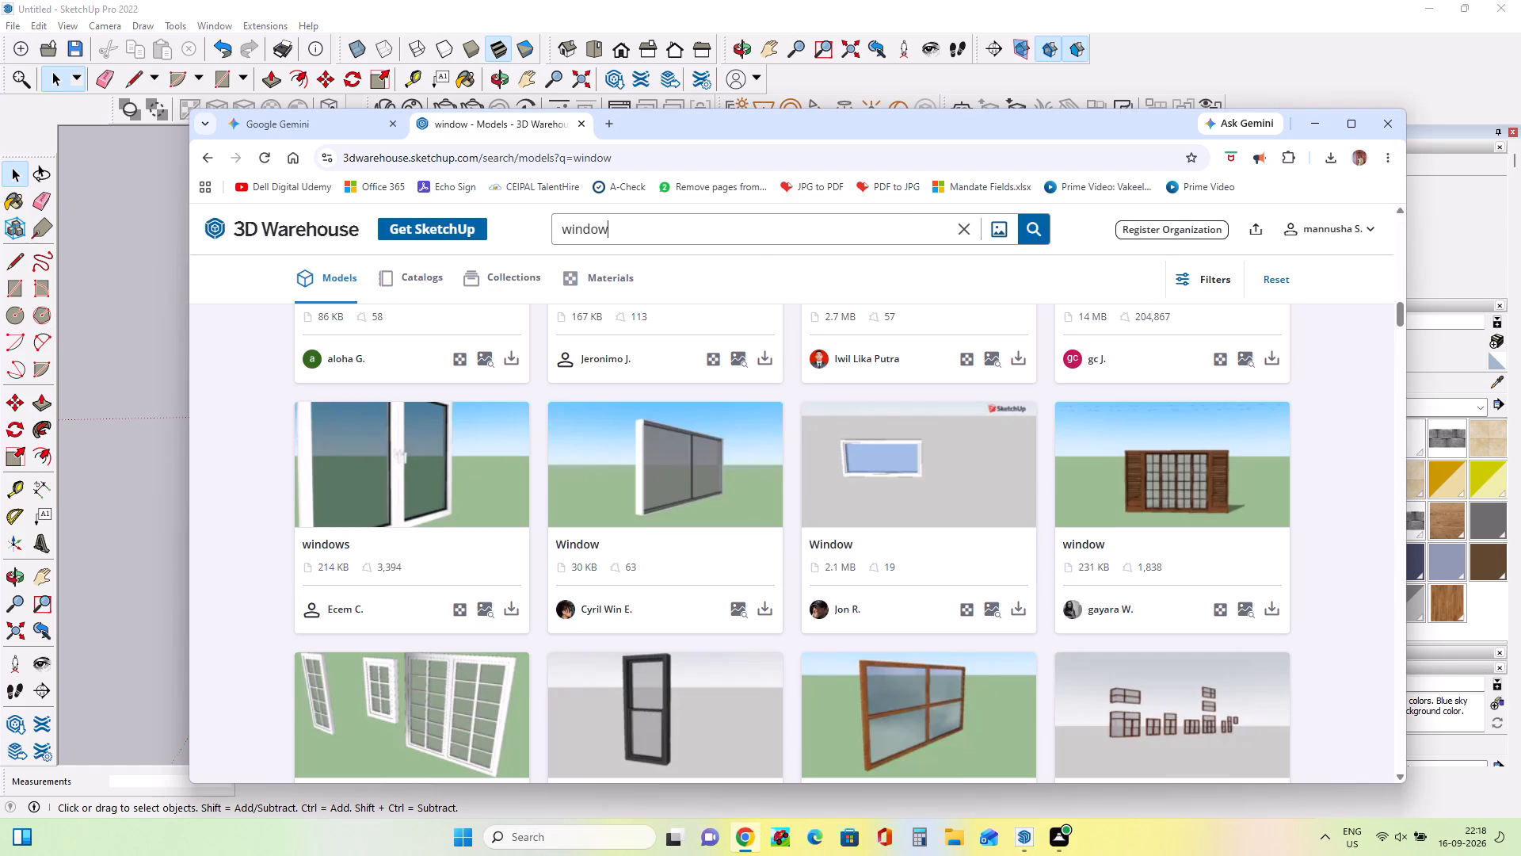
key("BackSpace")
key("BackSpace")
key("BackSpace")
key("BackSpace")
key("BackSpace")
key("BackSpace")
key("BackSpace")
key("BackSpace")
key("BackSpace")
key("BackSpace")
key("BackSpace")
key("BackSpace")
key("BackSpace")
key("BackSpace")
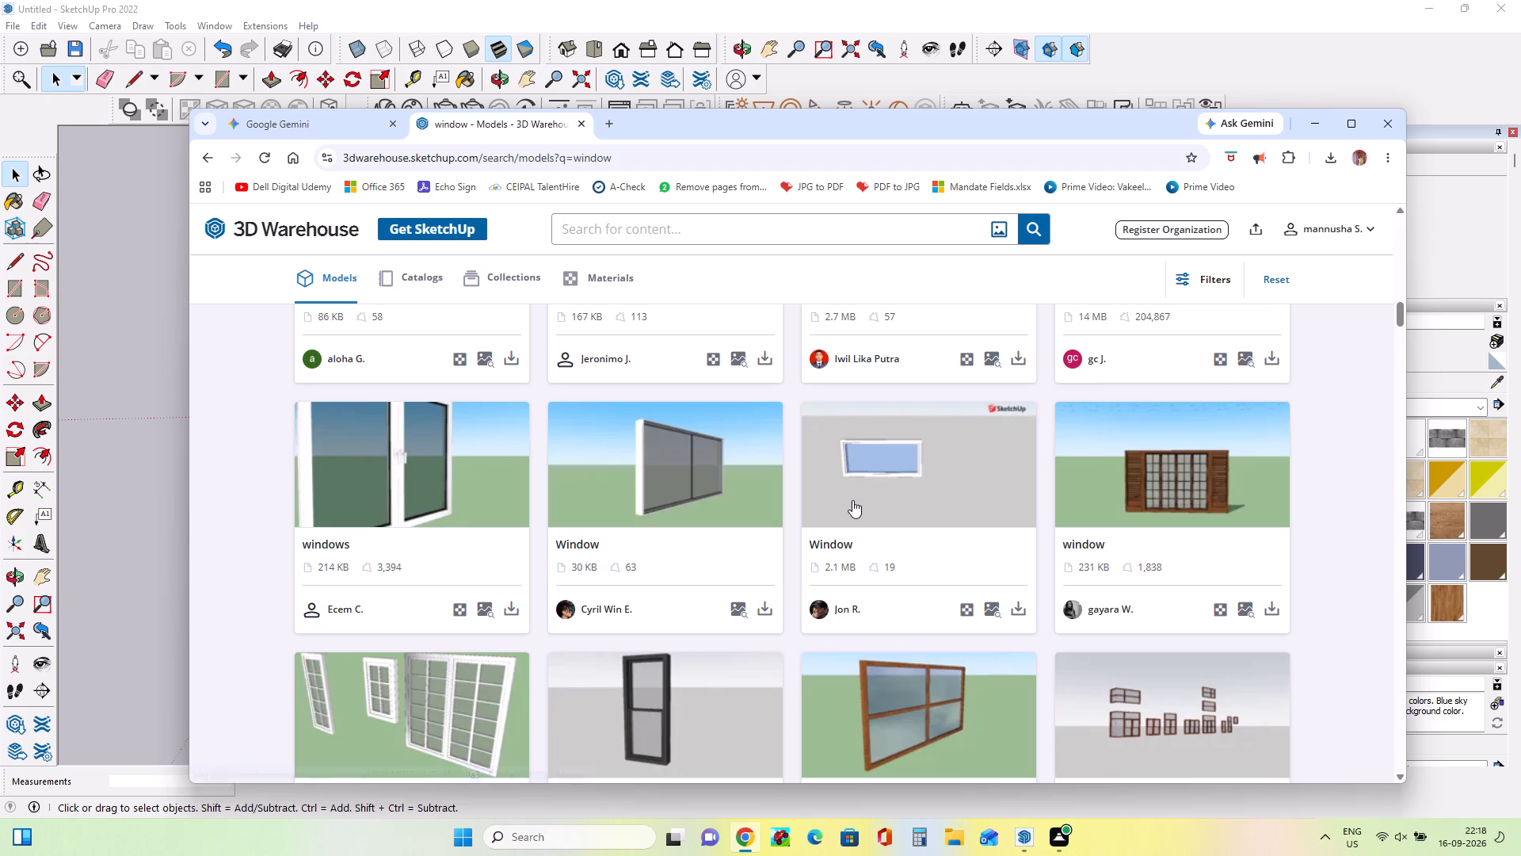
Browse the 3D Warehouse window models for another design suited to the house.
scroll(862, 503, "down", 5)
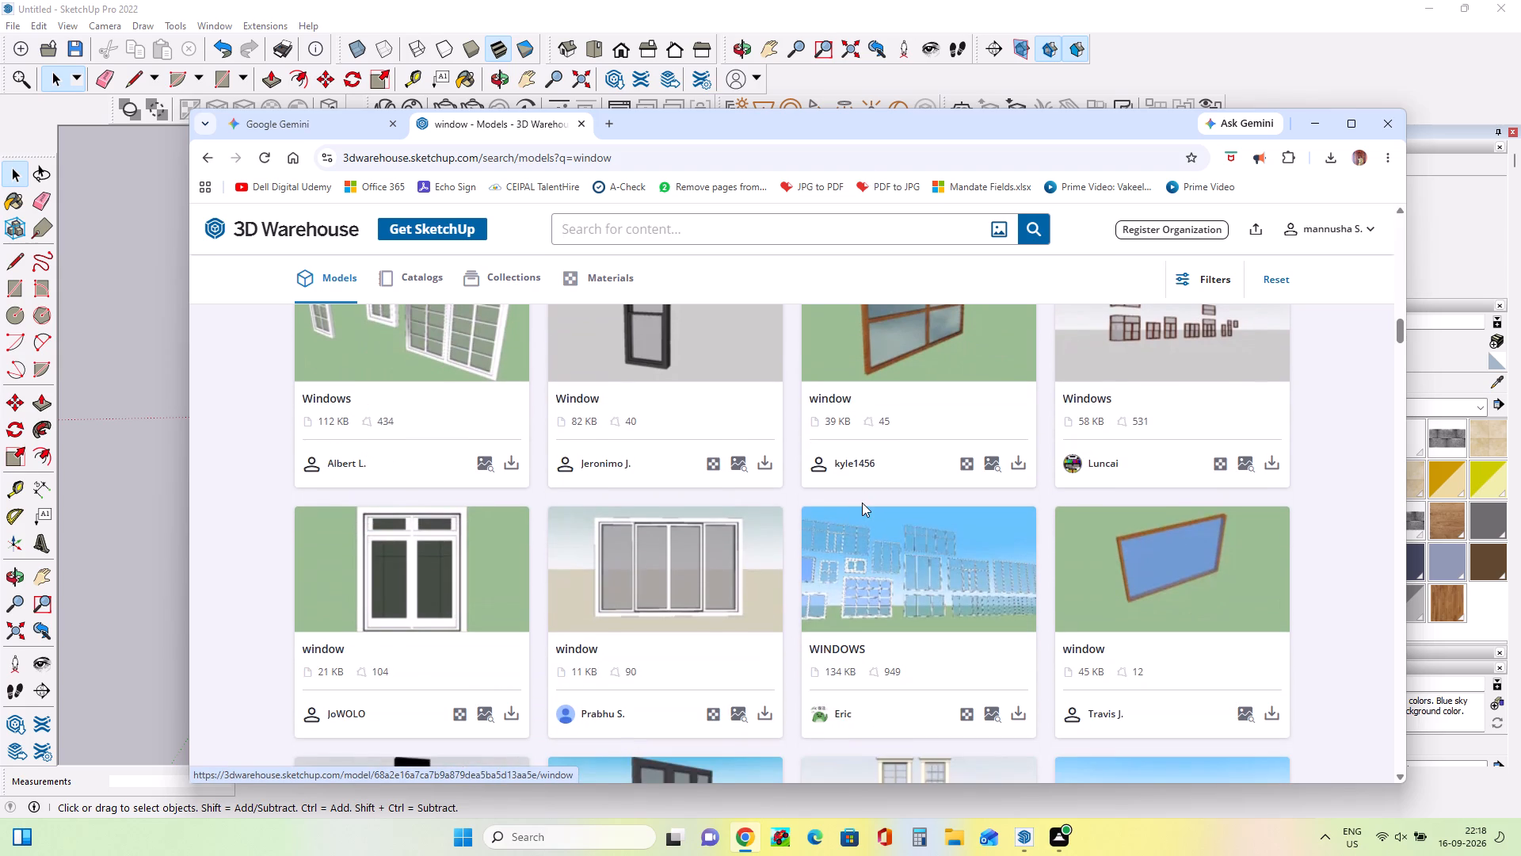
scroll(862, 503, "down", 6)
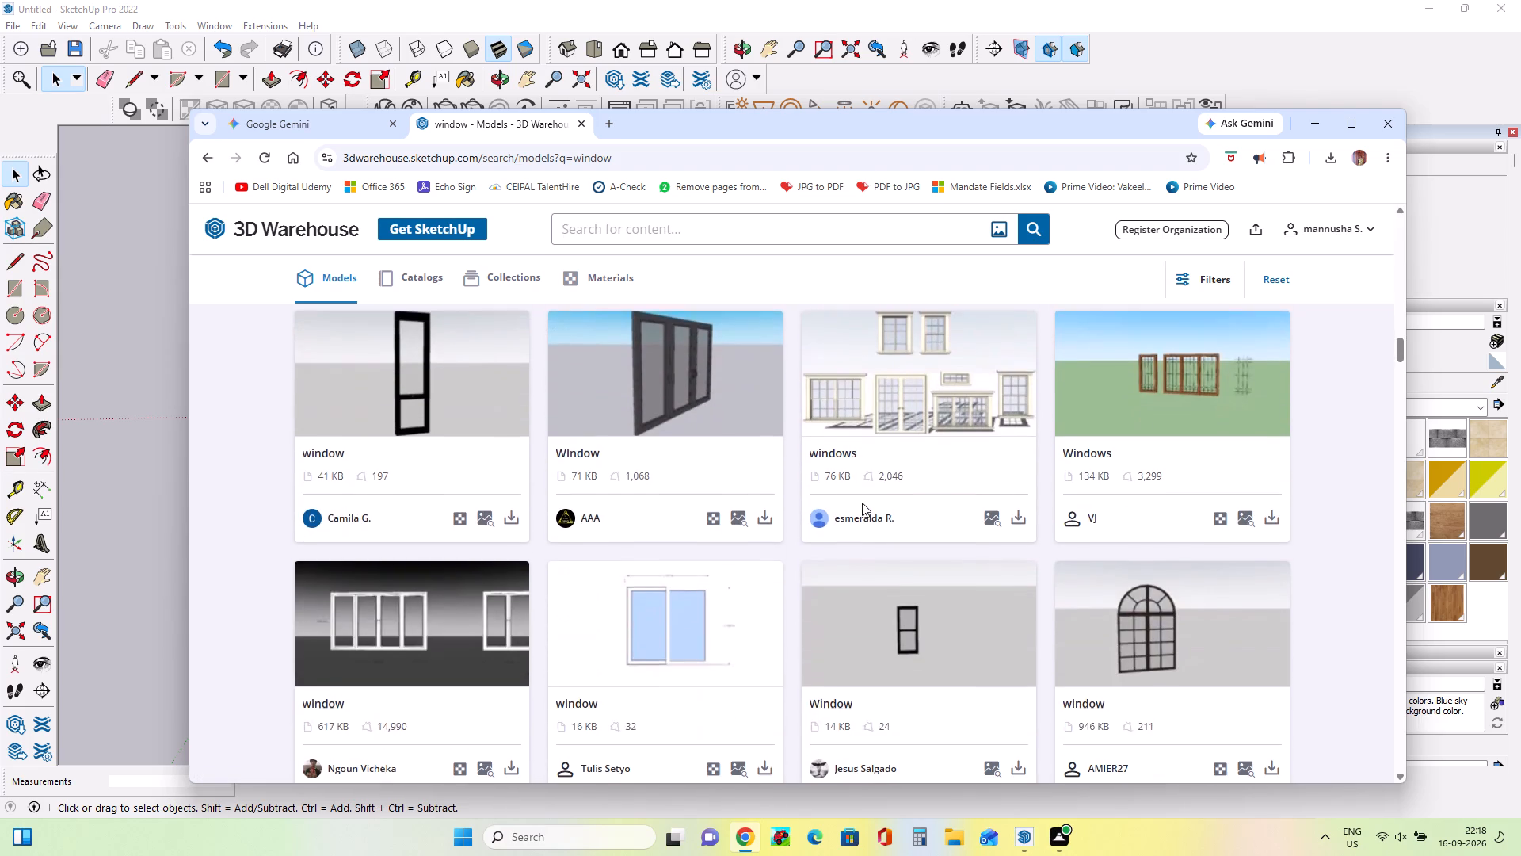
scroll(862, 503, "down", 7)
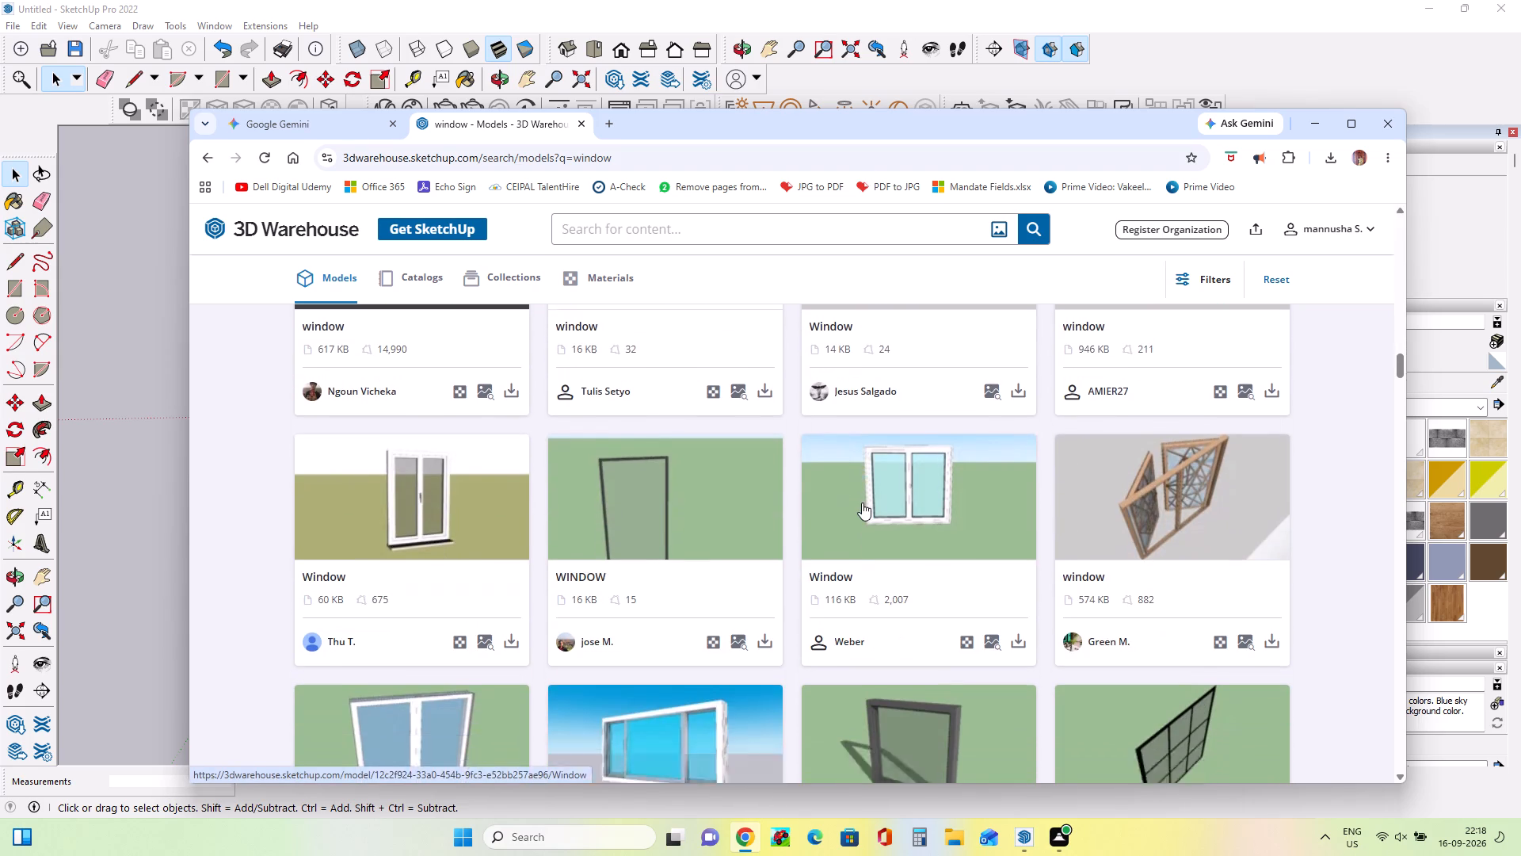
scroll(862, 503, "down", 4)
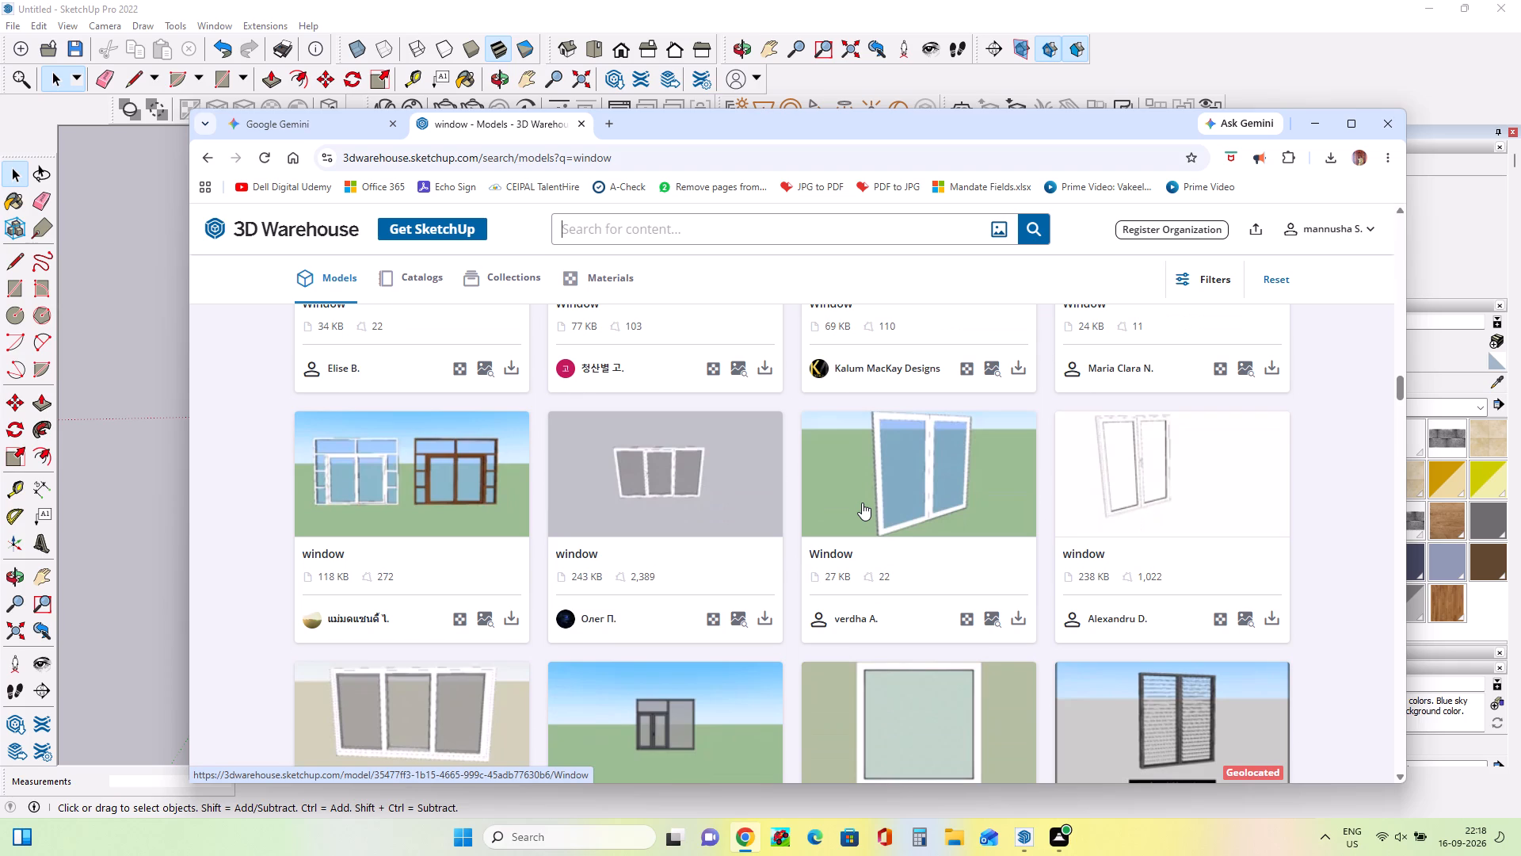
scroll(862, 503, "down", 4)
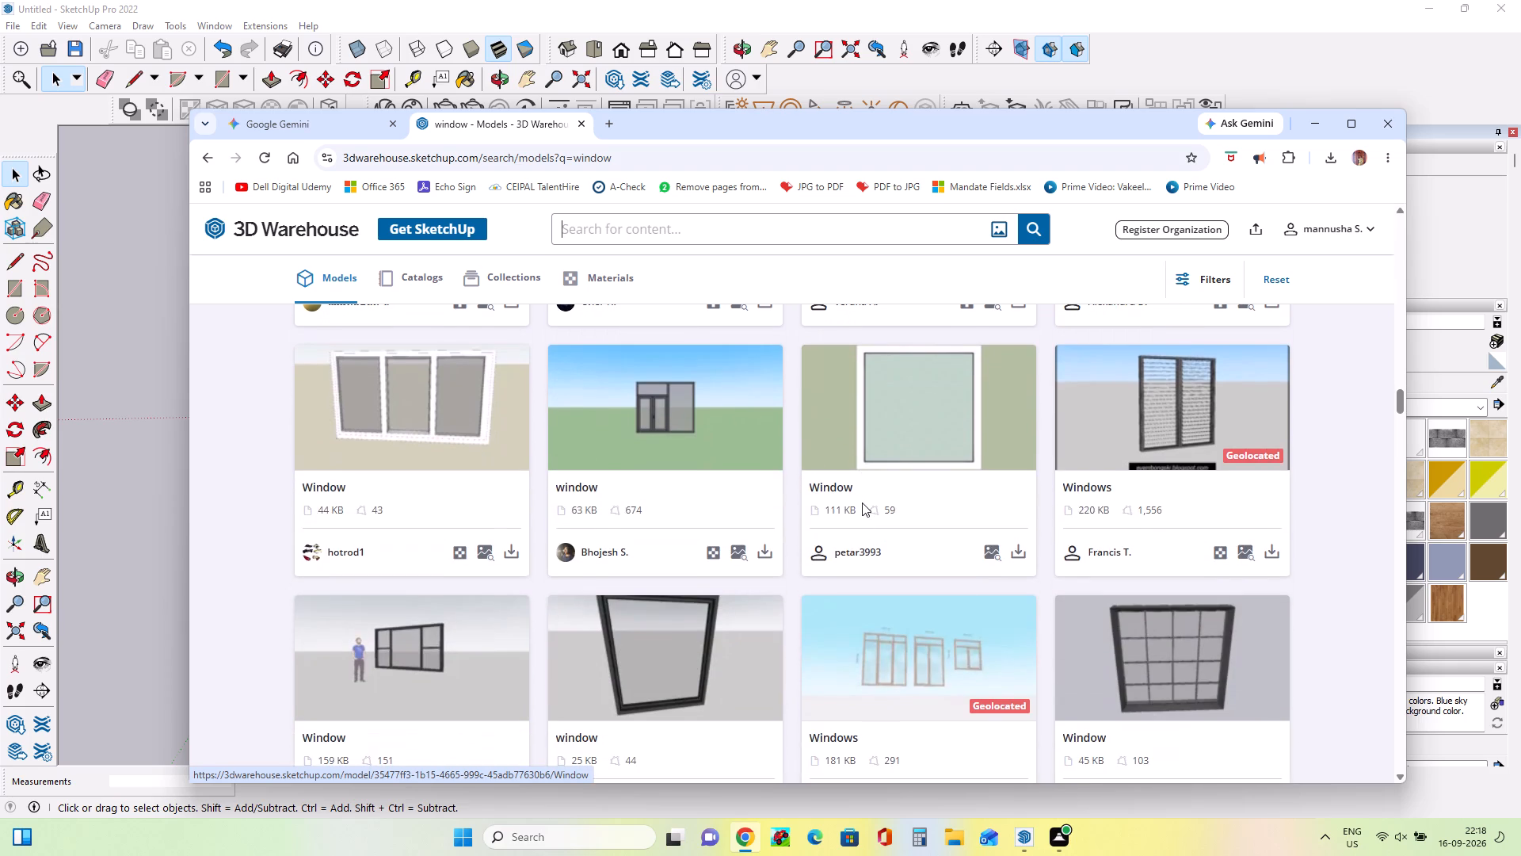
scroll(862, 503, "down", 10)
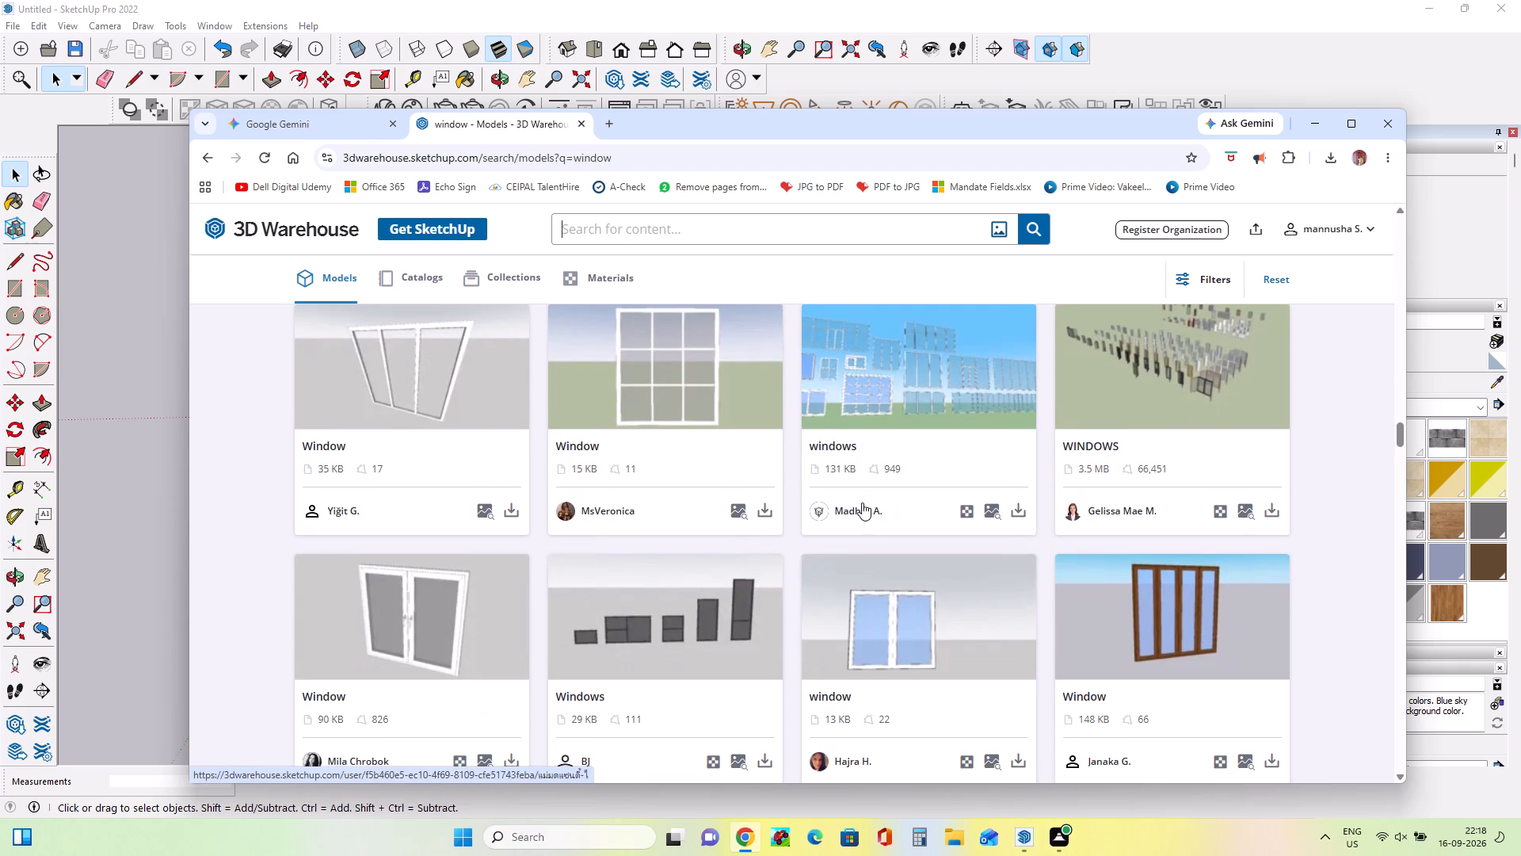
scroll(862, 503, "down", 4)
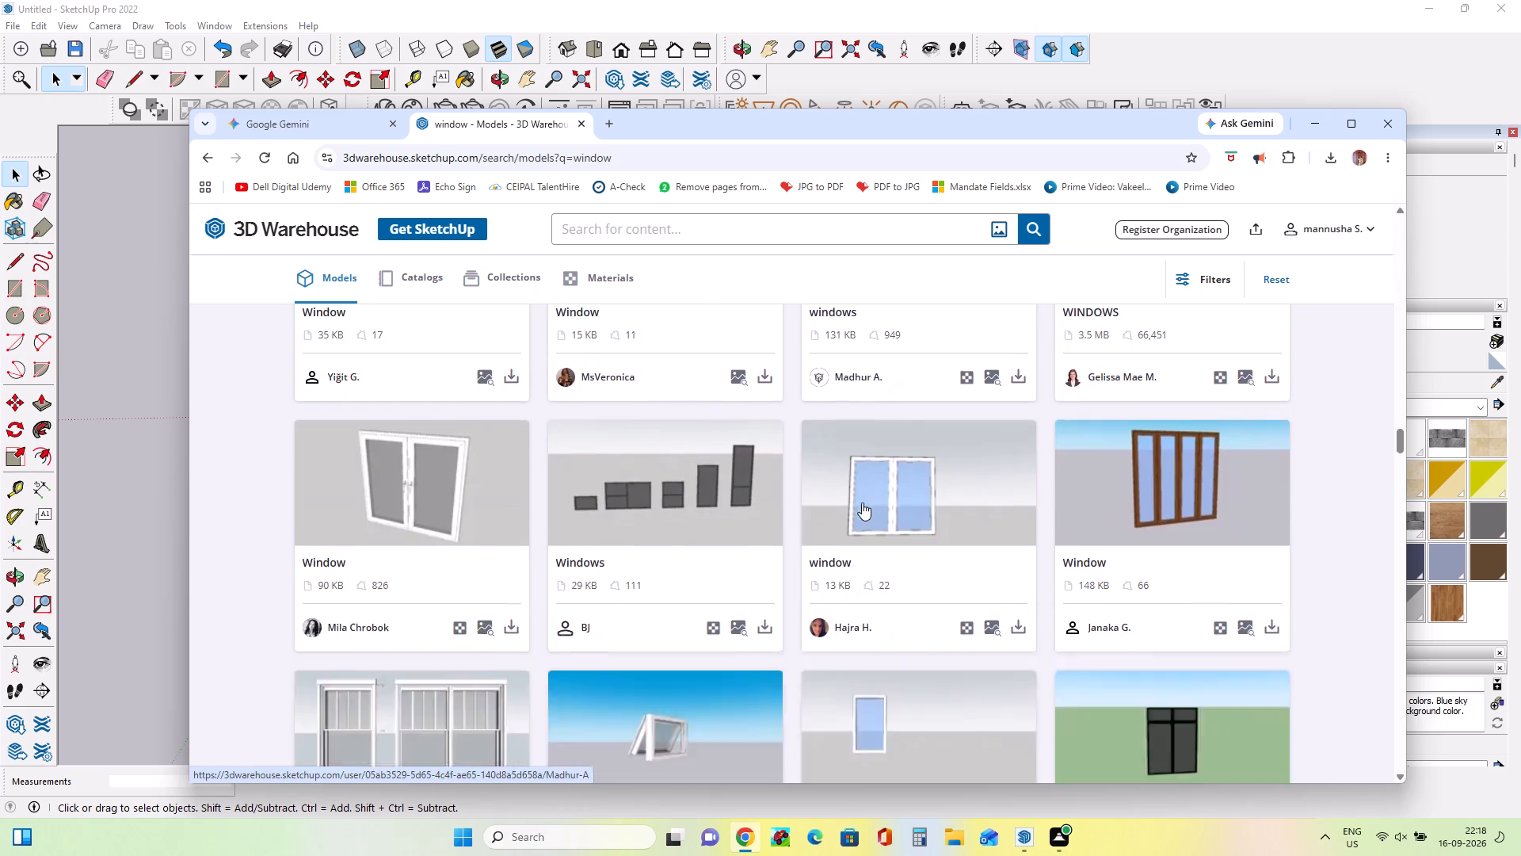
scroll(862, 503, "down", 6)
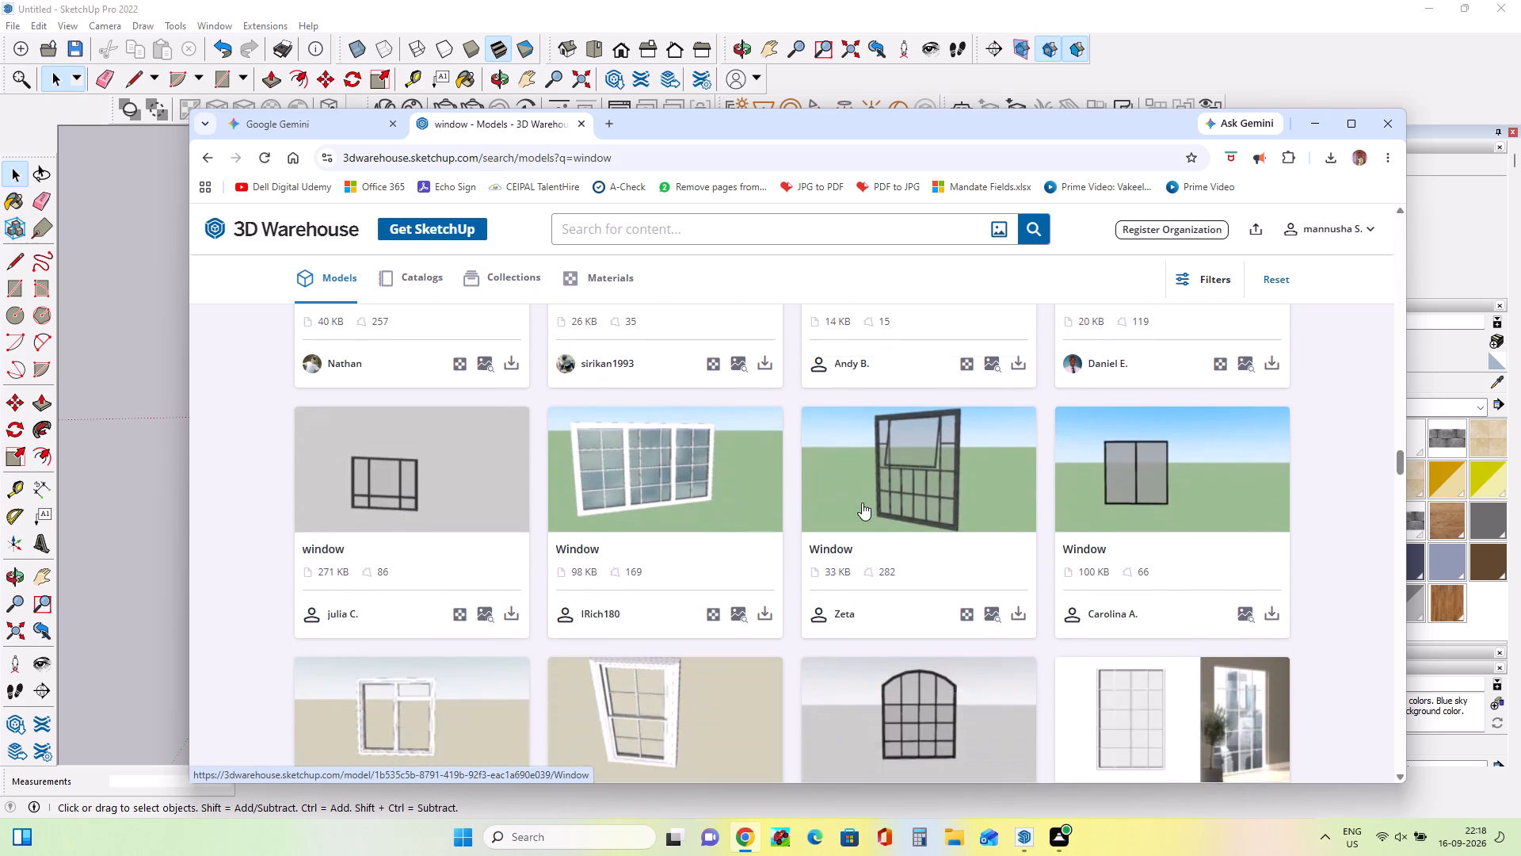
scroll(862, 503, "down", 5)
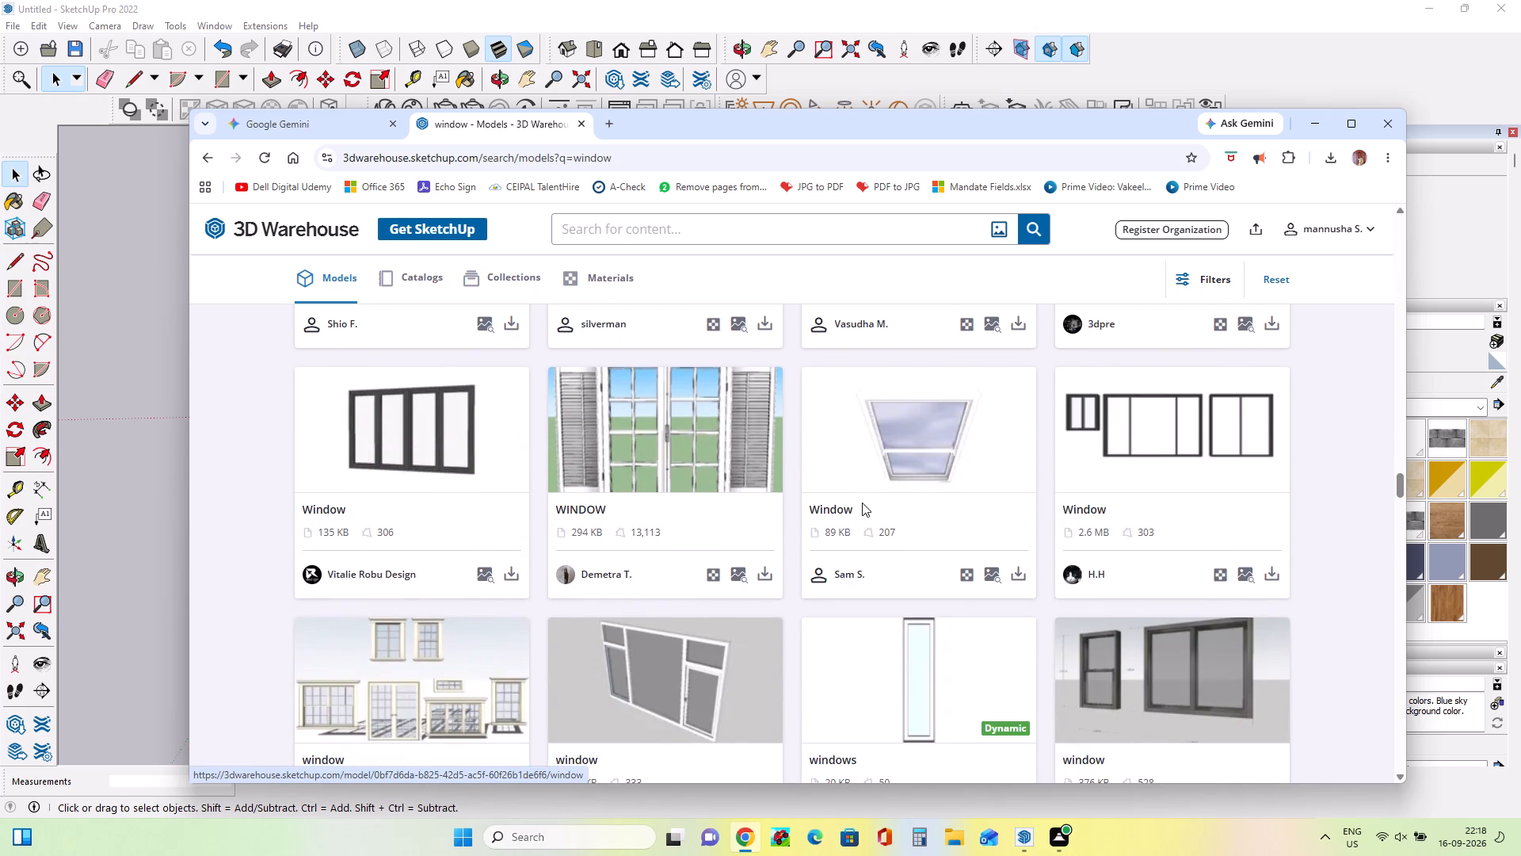
scroll(862, 503, "down", 4)
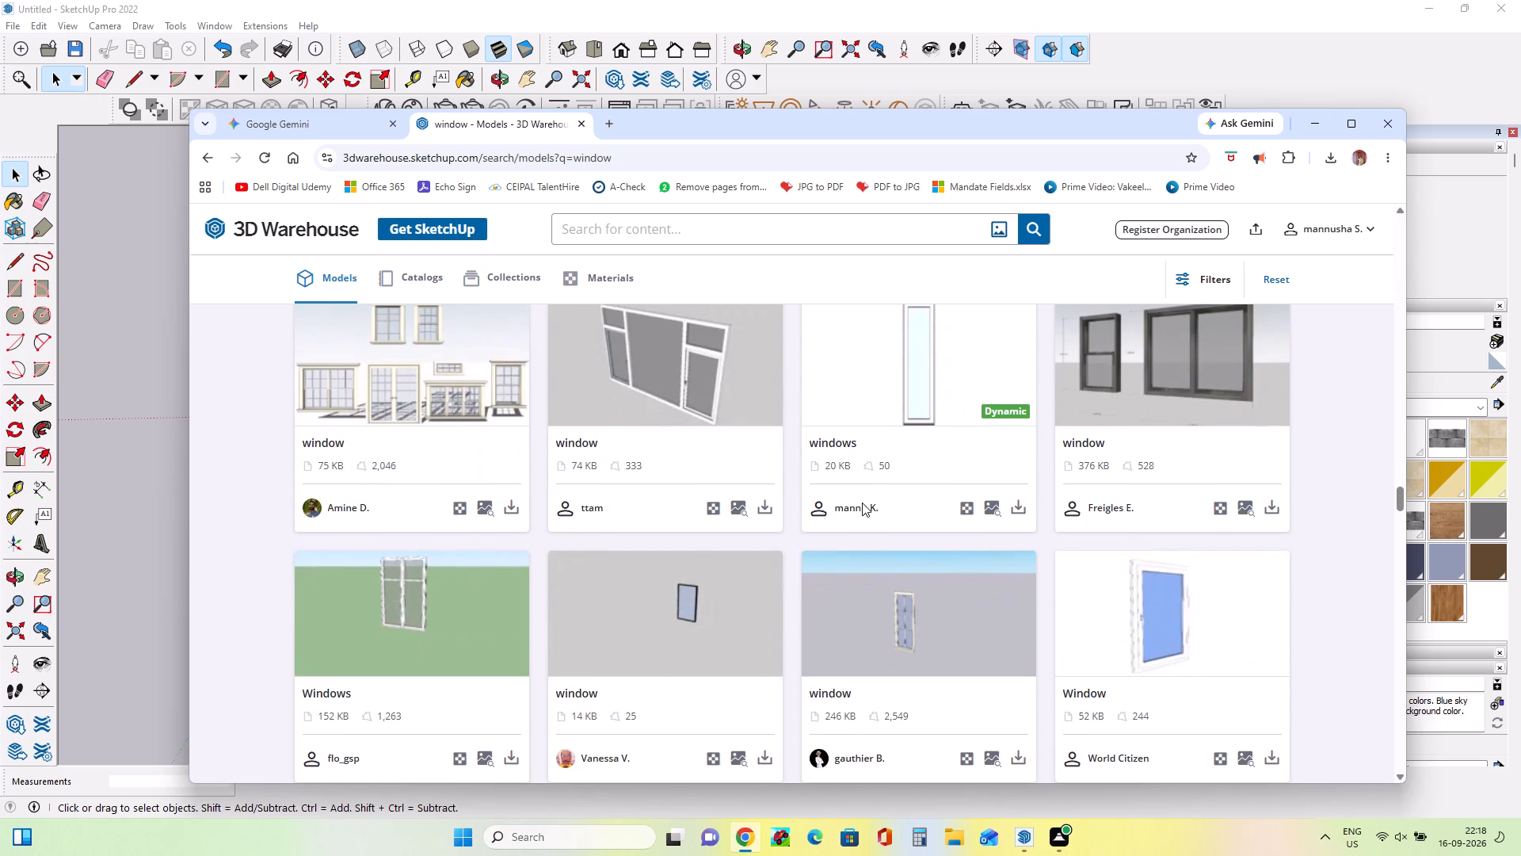
scroll(862, 503, "down", 4)
scroll(862, 503, "up", 2)
scroll(862, 503, "down", 1)
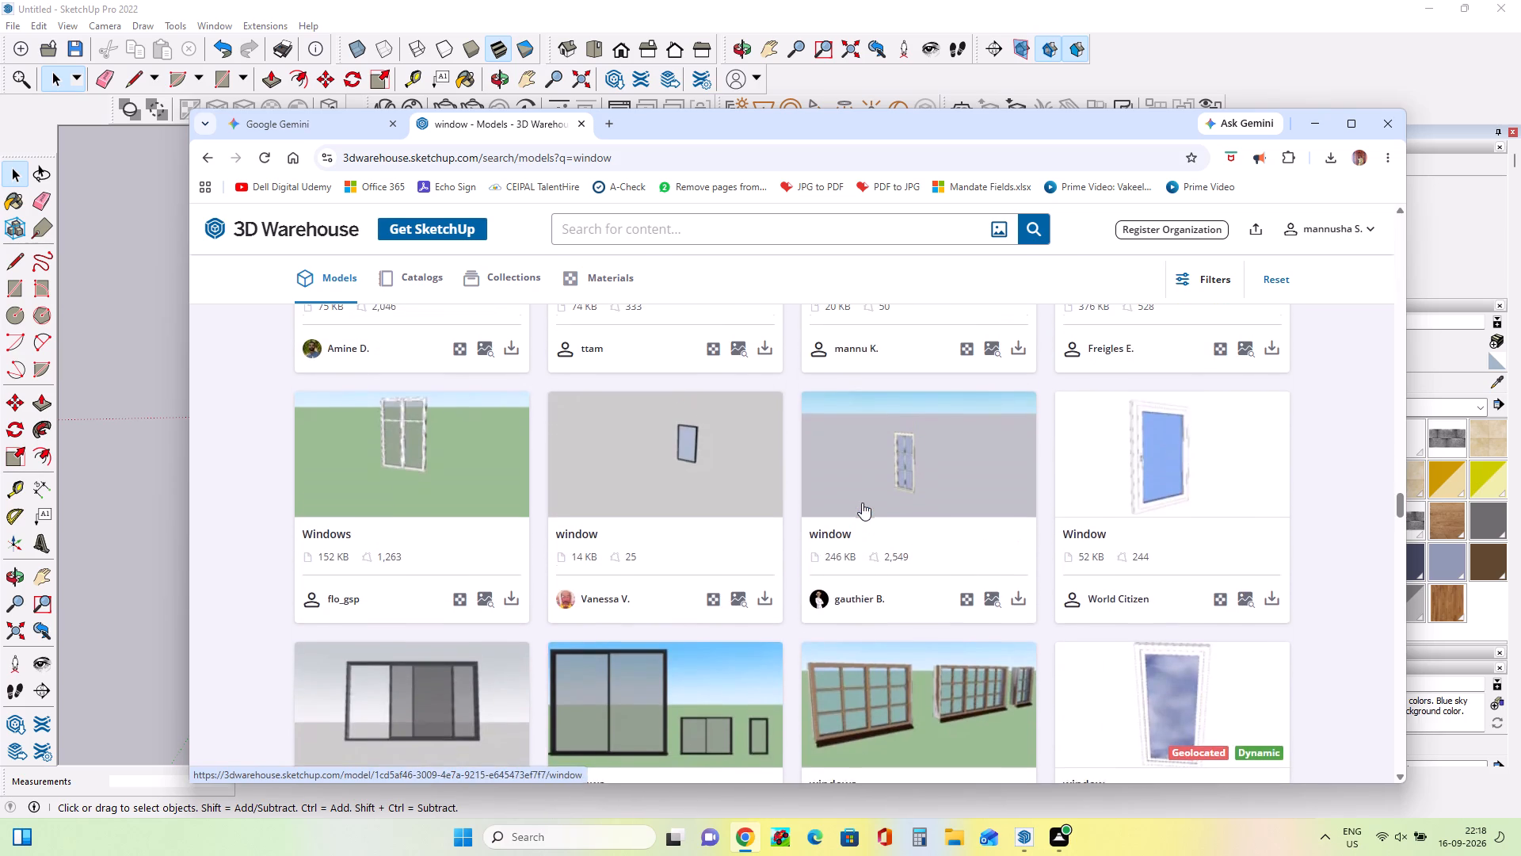
scroll(862, 503, "down", 5)
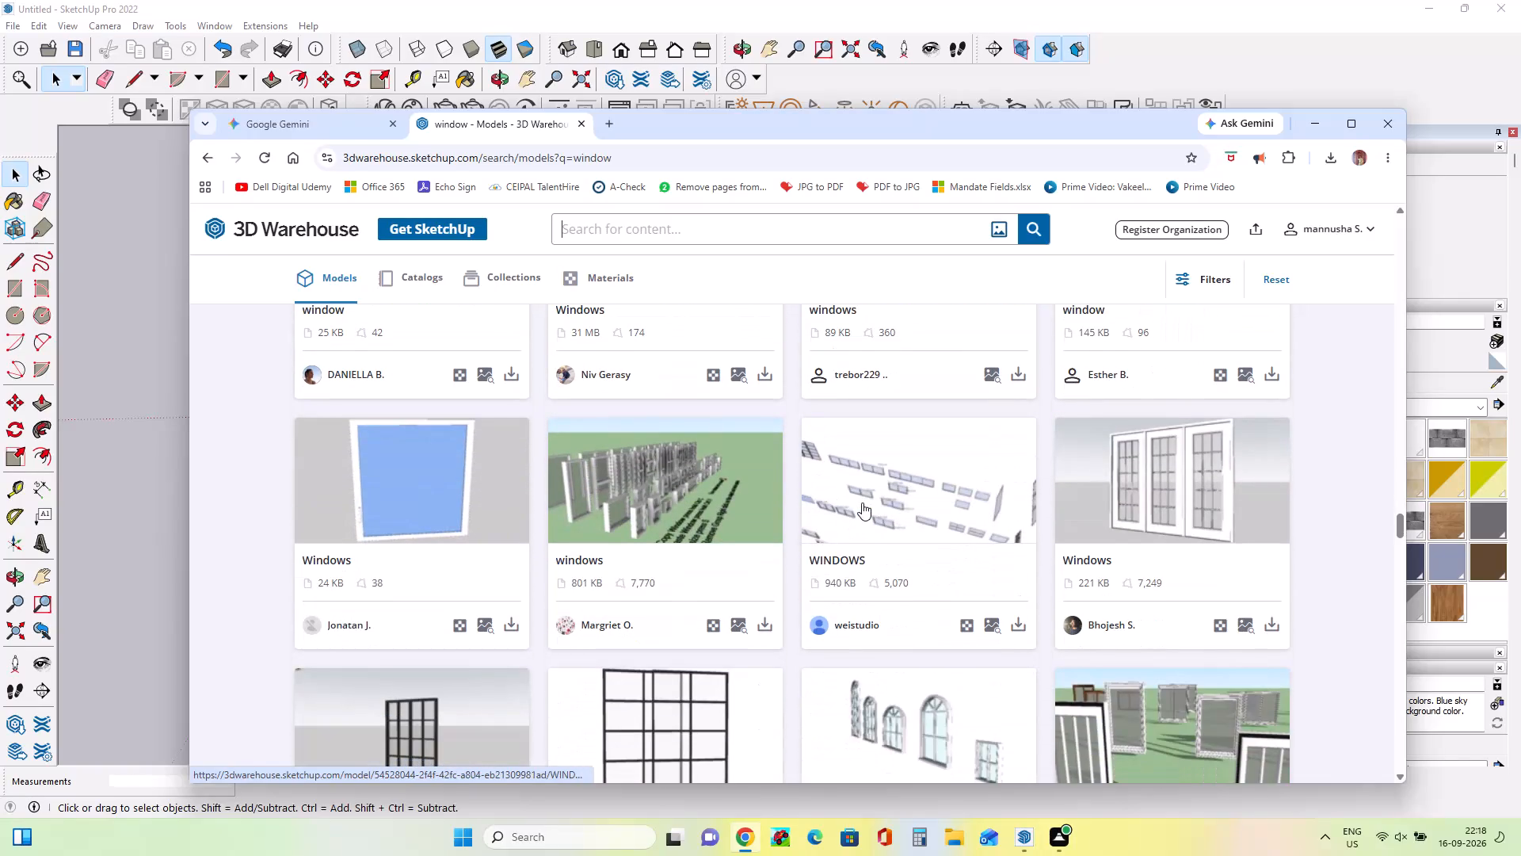
scroll(862, 503, "down", 6)
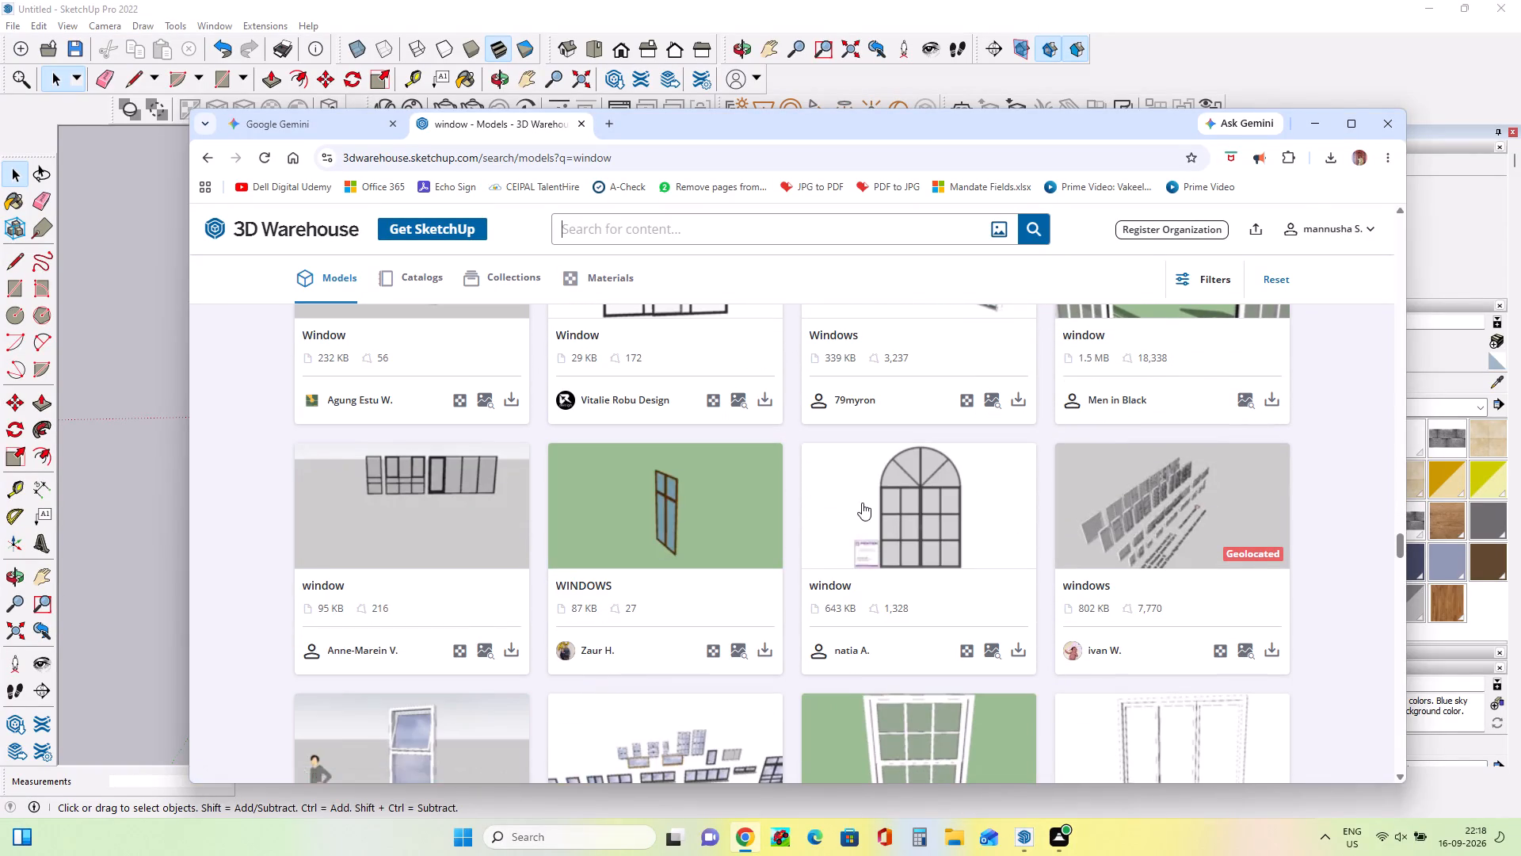
scroll(862, 503, "down", 6)
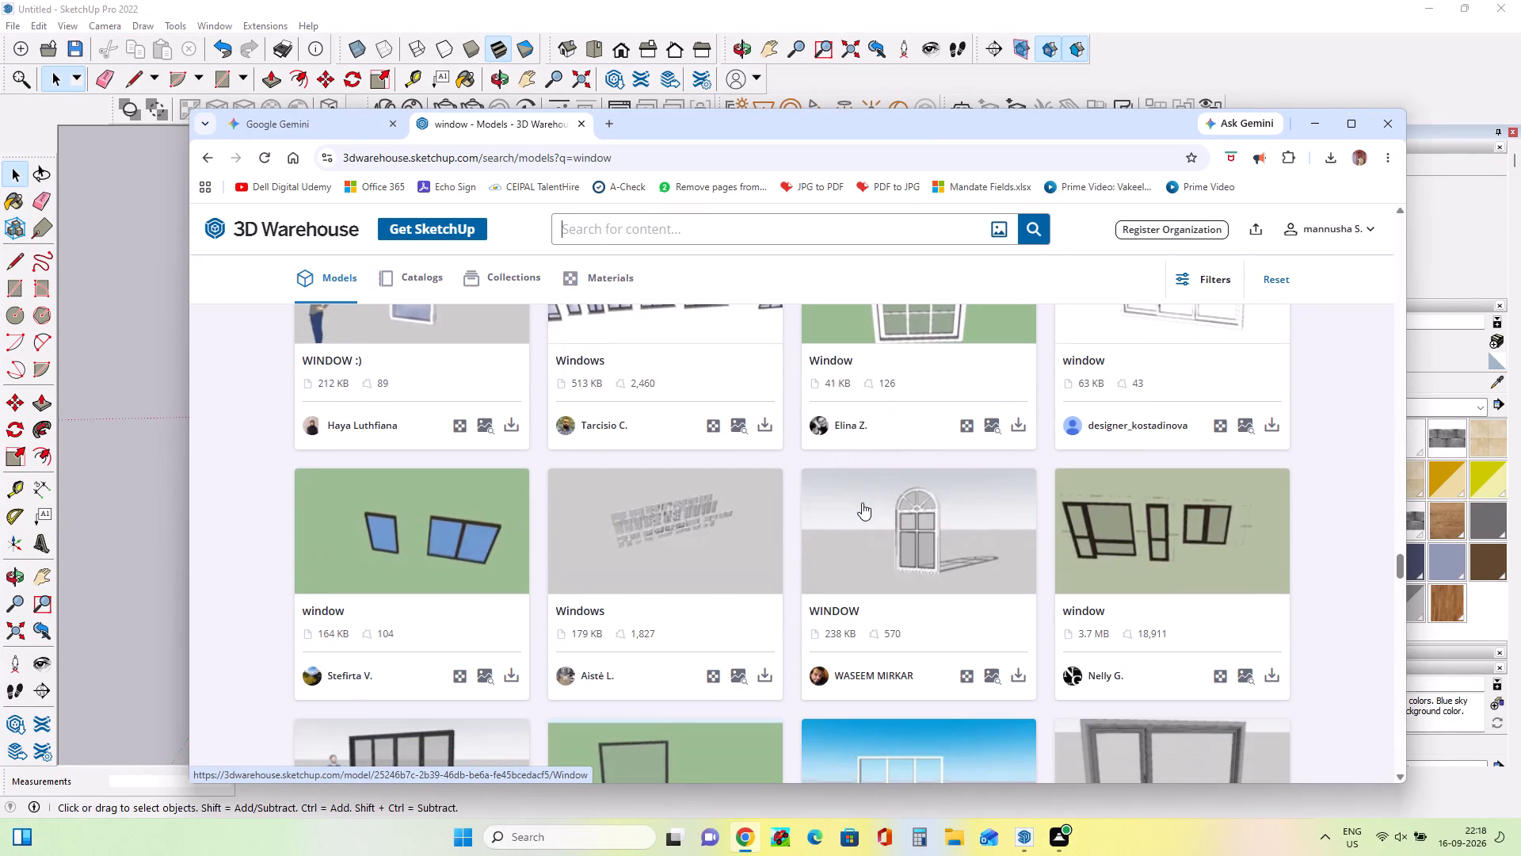
scroll(862, 503, "down", 3)
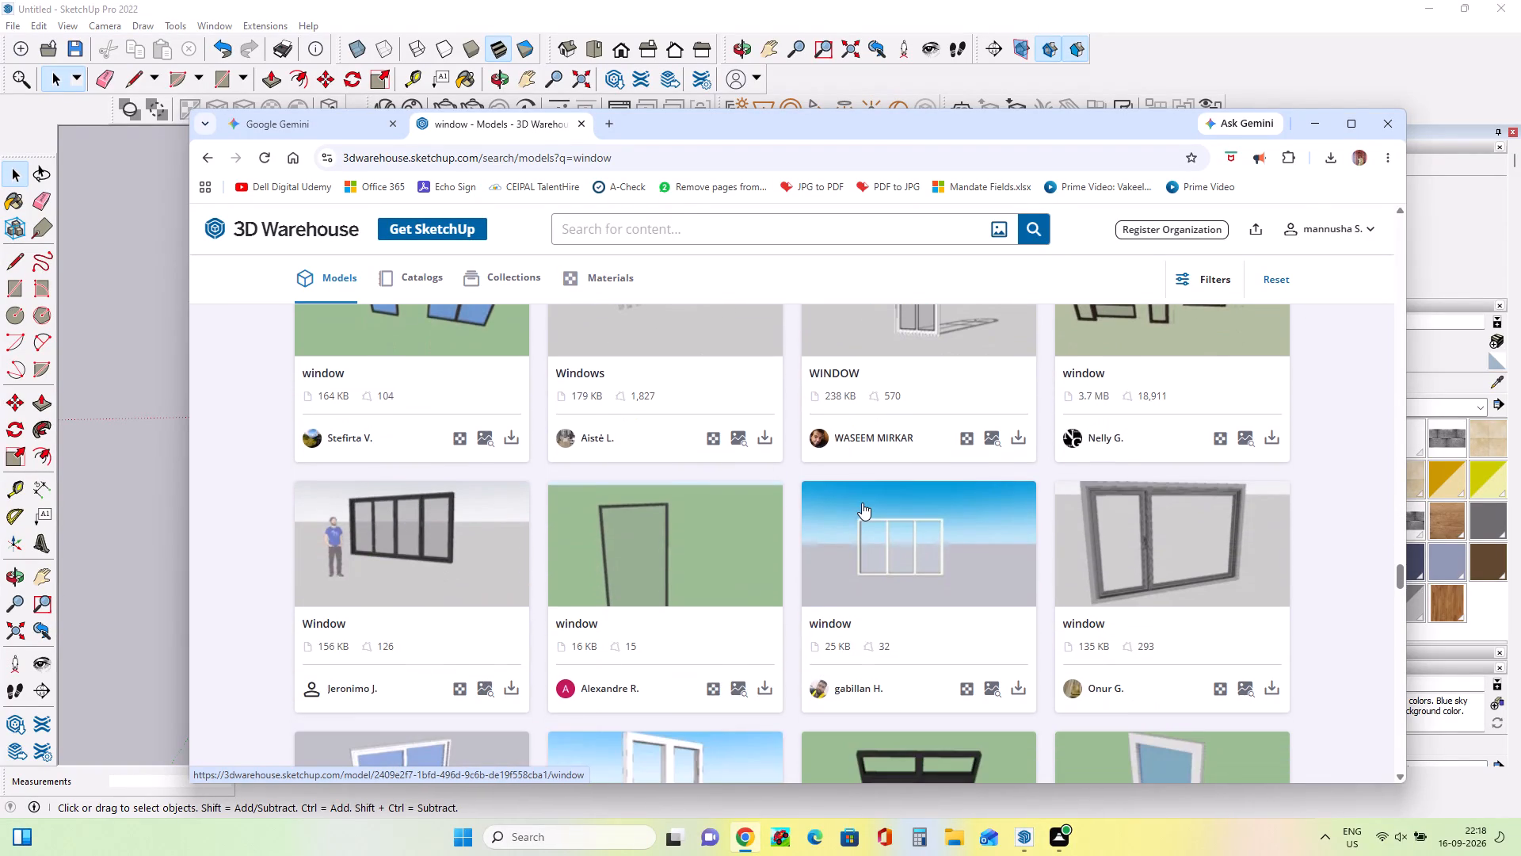
scroll(862, 503, "down", 7)
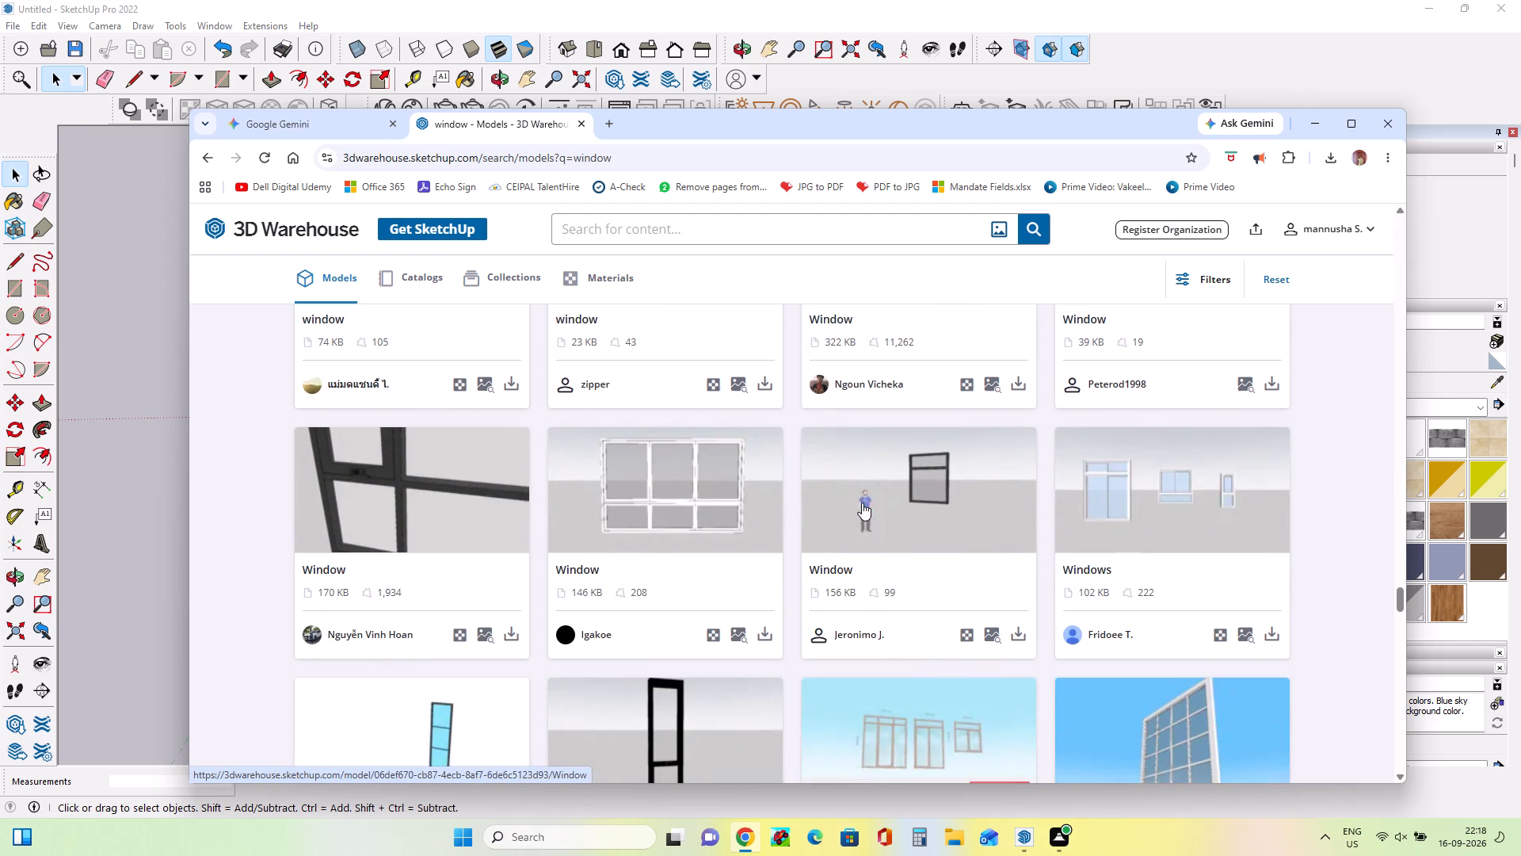
scroll(862, 503, "down", 3)
scroll(862, 503, "up", 3)
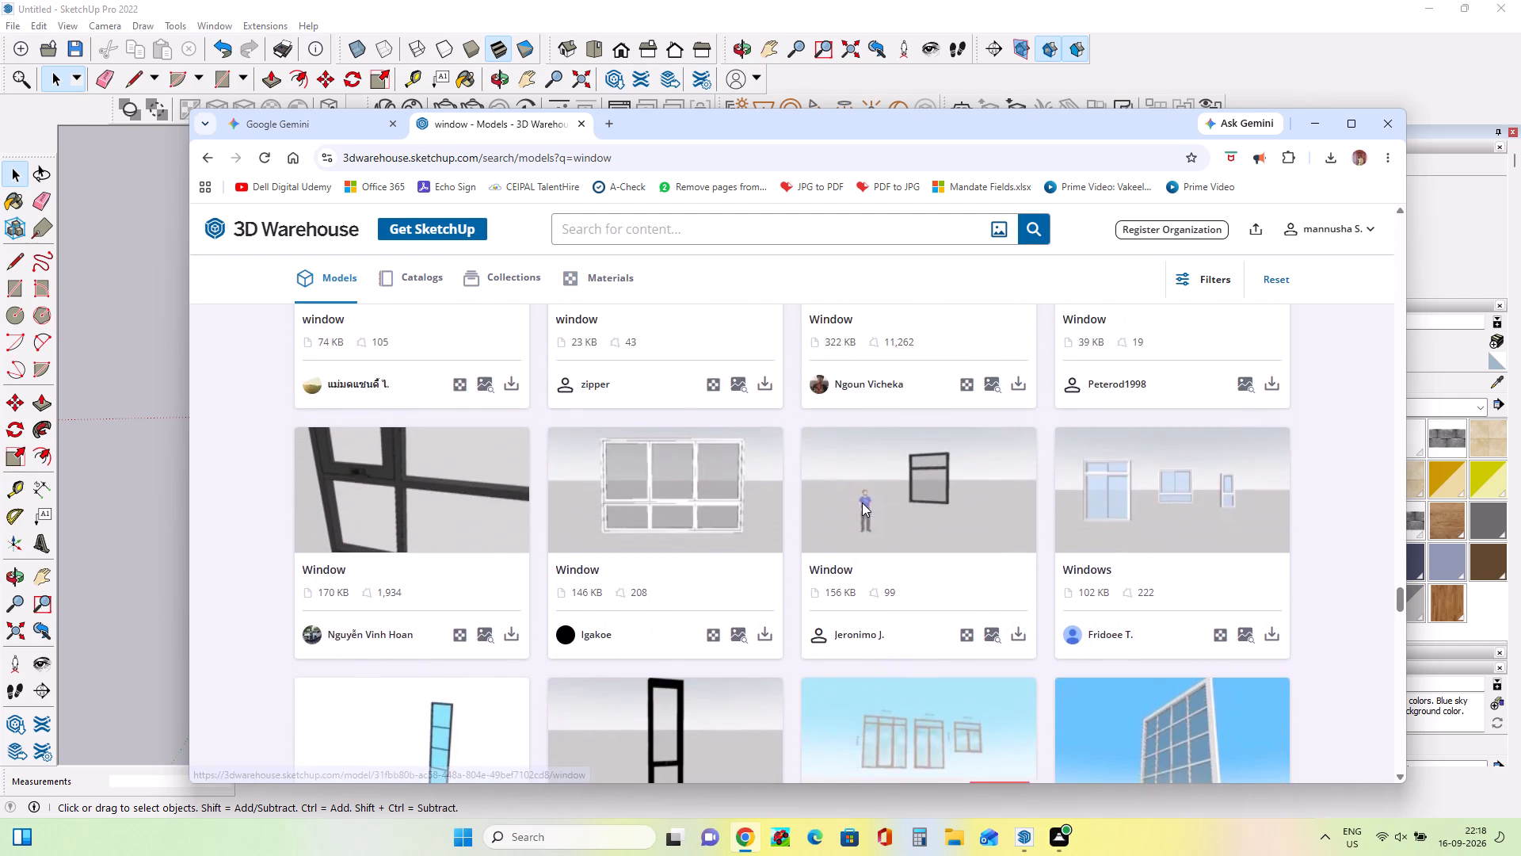
scroll(862, 503, "down", 8)
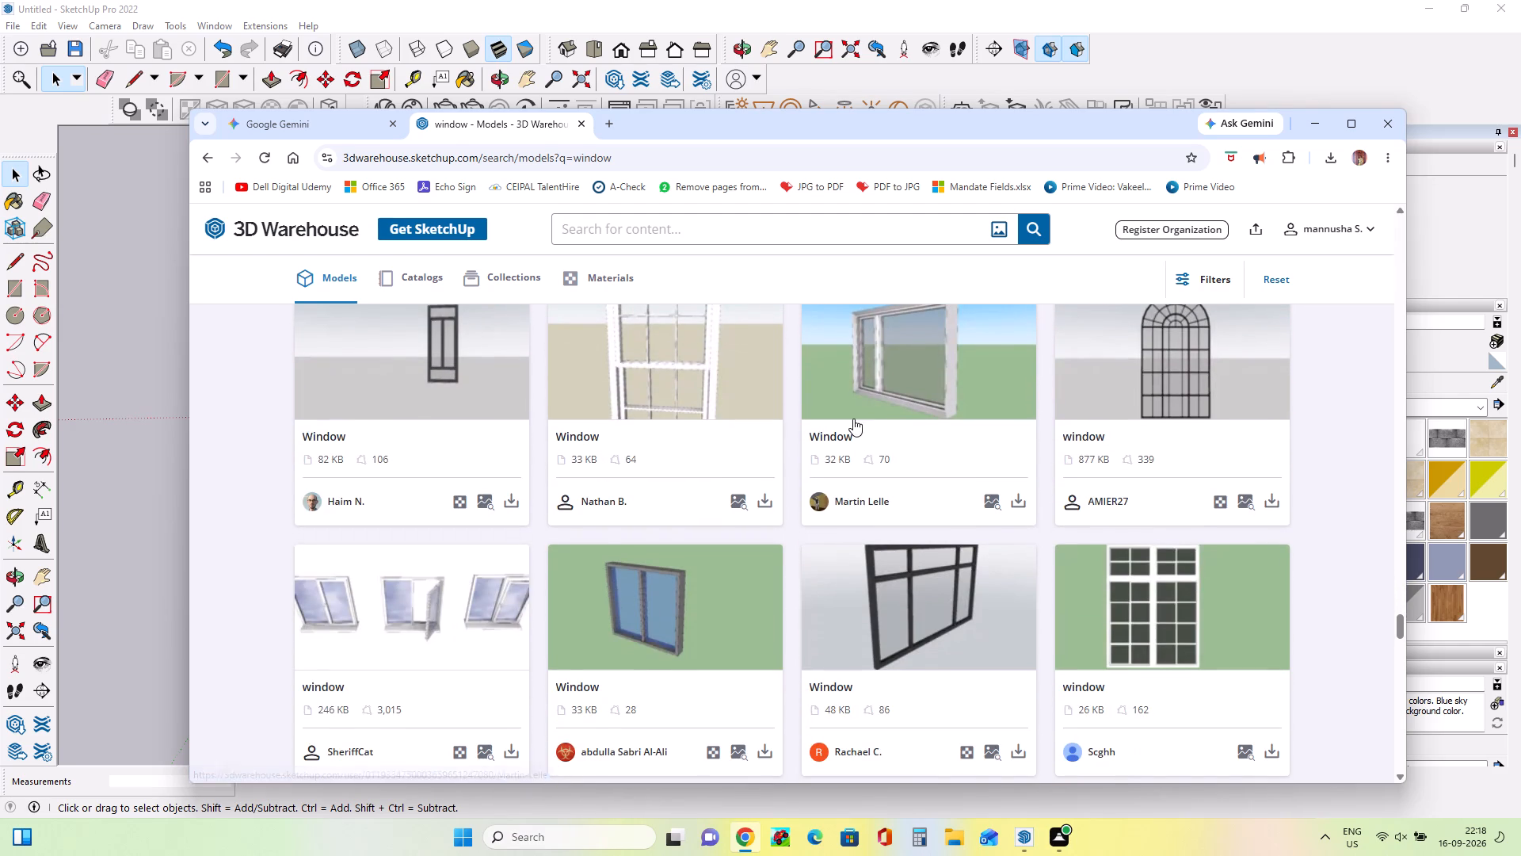
scroll(853, 418, "down", 3)
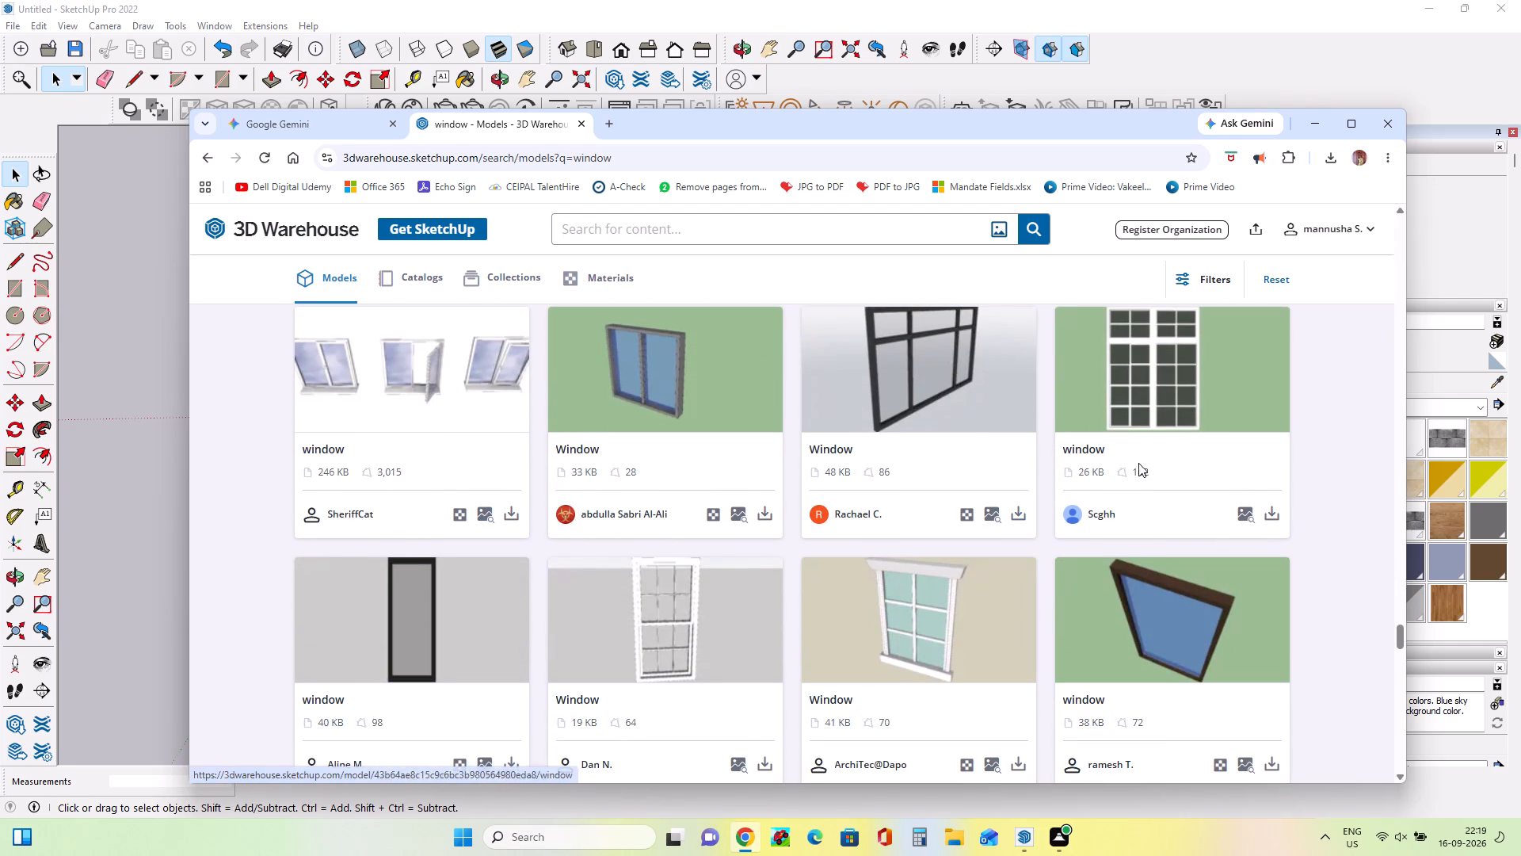
scroll(1035, 510, "down", 8)
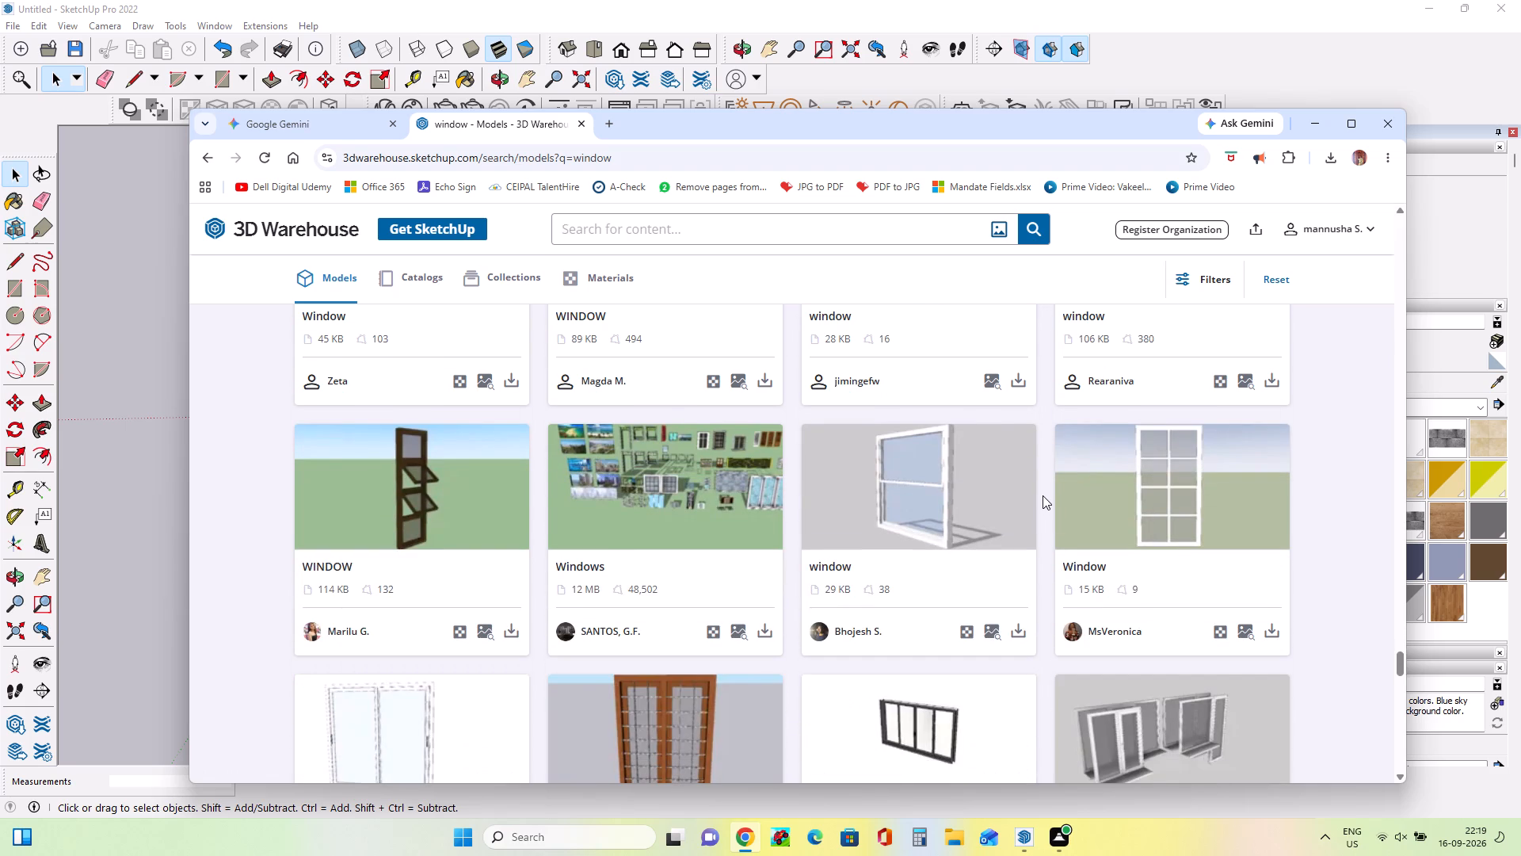
scroll(1043, 495, "down", 3)
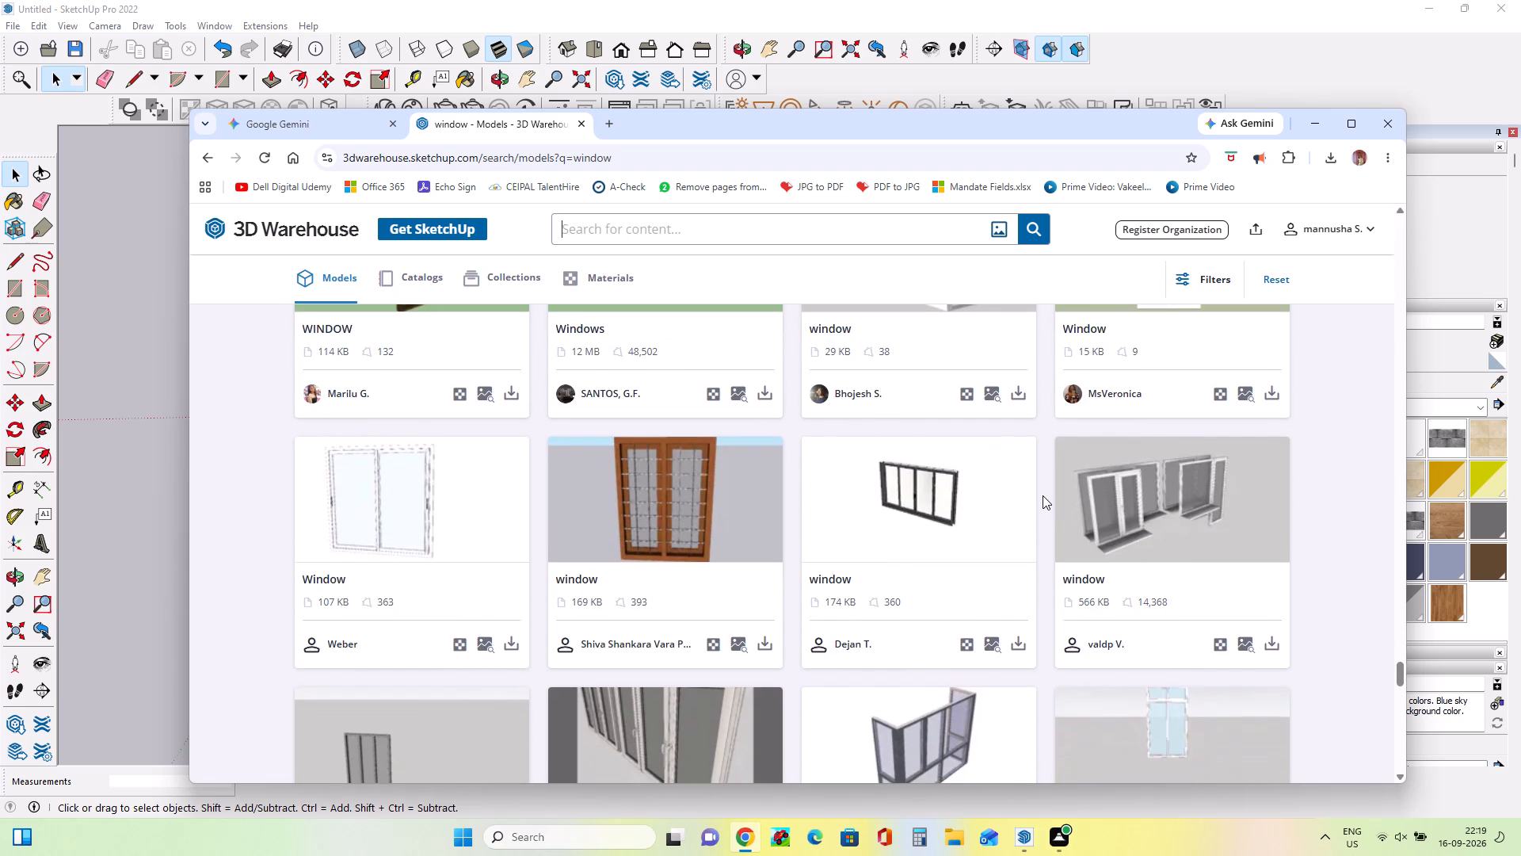
scroll(1043, 495, "down", 10)
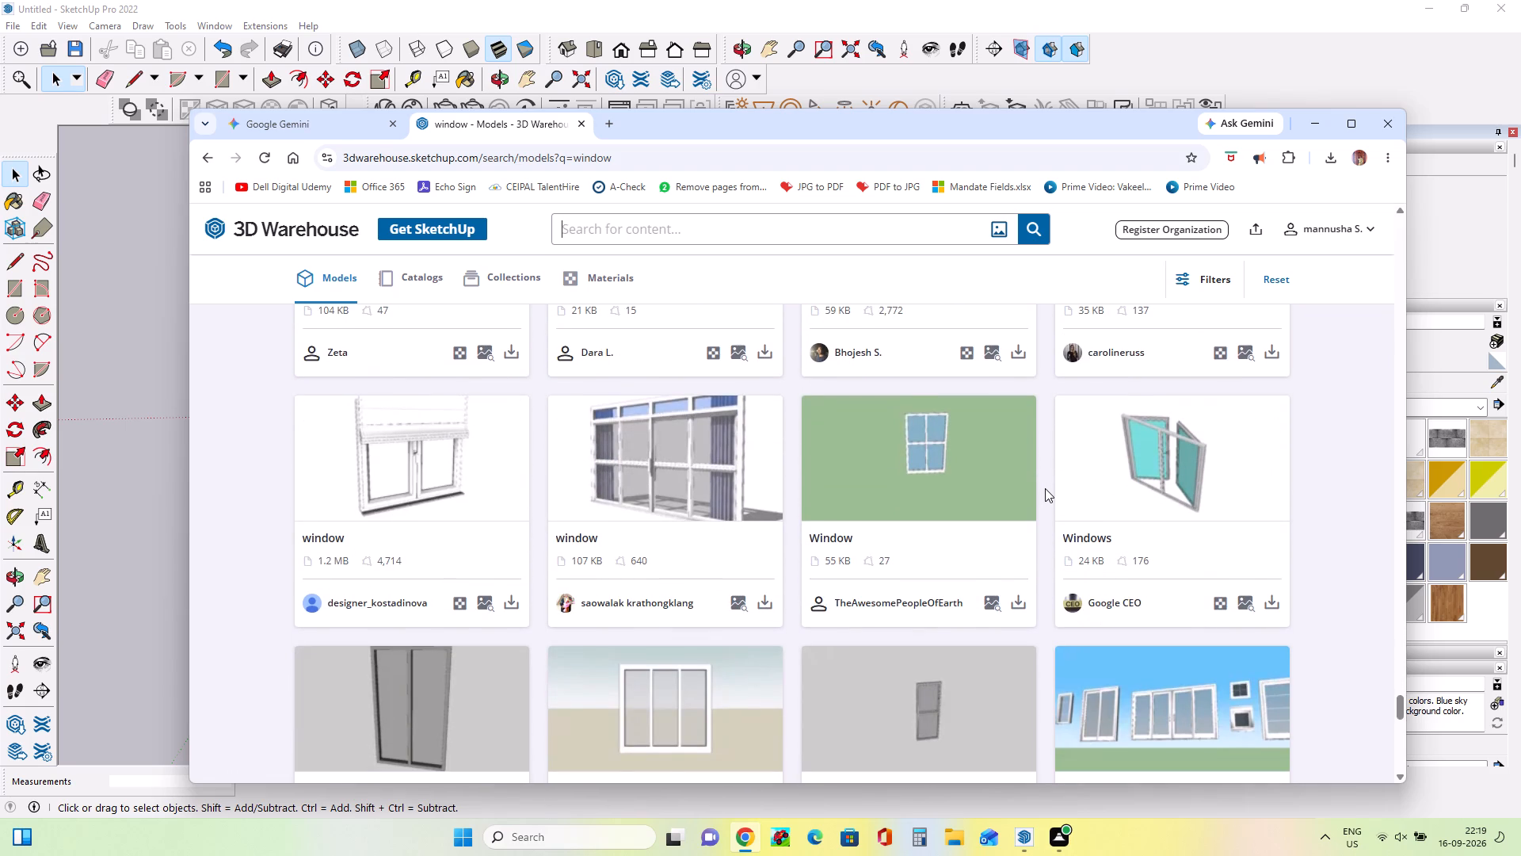
scroll(1045, 488, "down", 8)
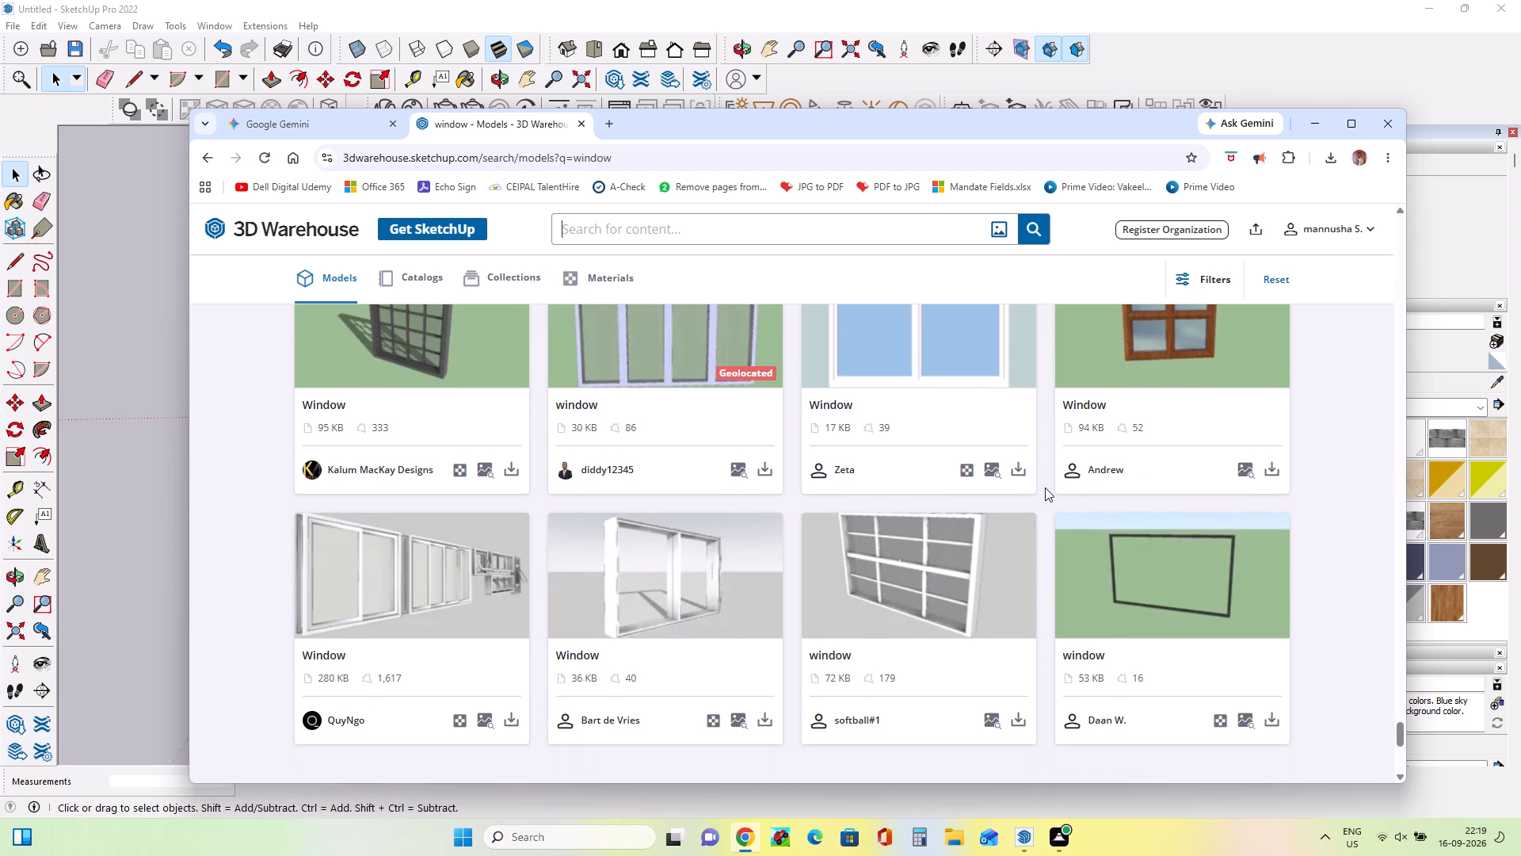
scroll(1045, 487, "down", 4)
left_click(852, 488)
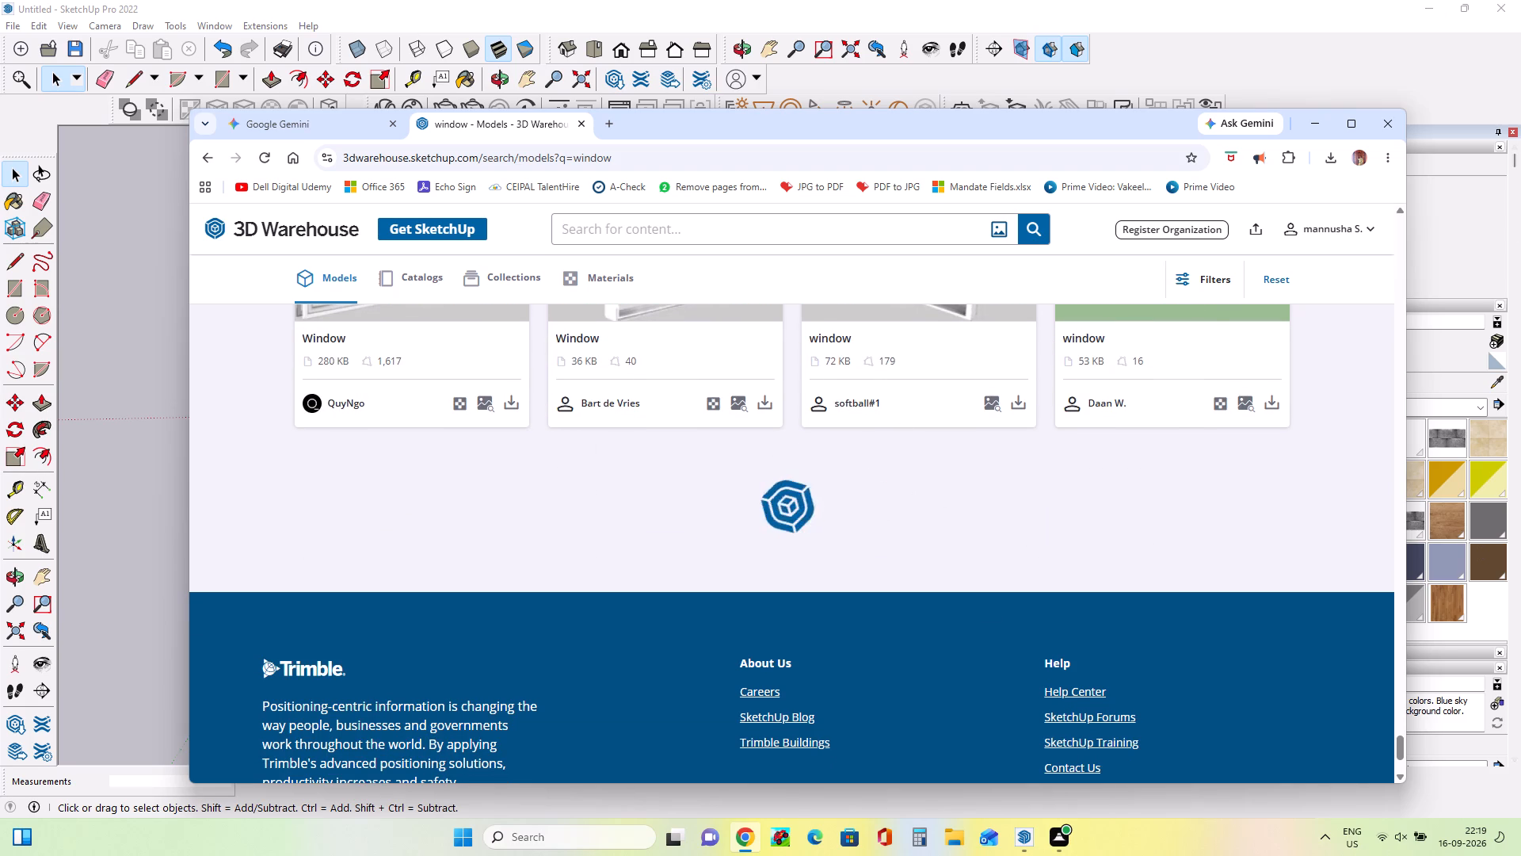
scroll(1097, 583, "down", 3)
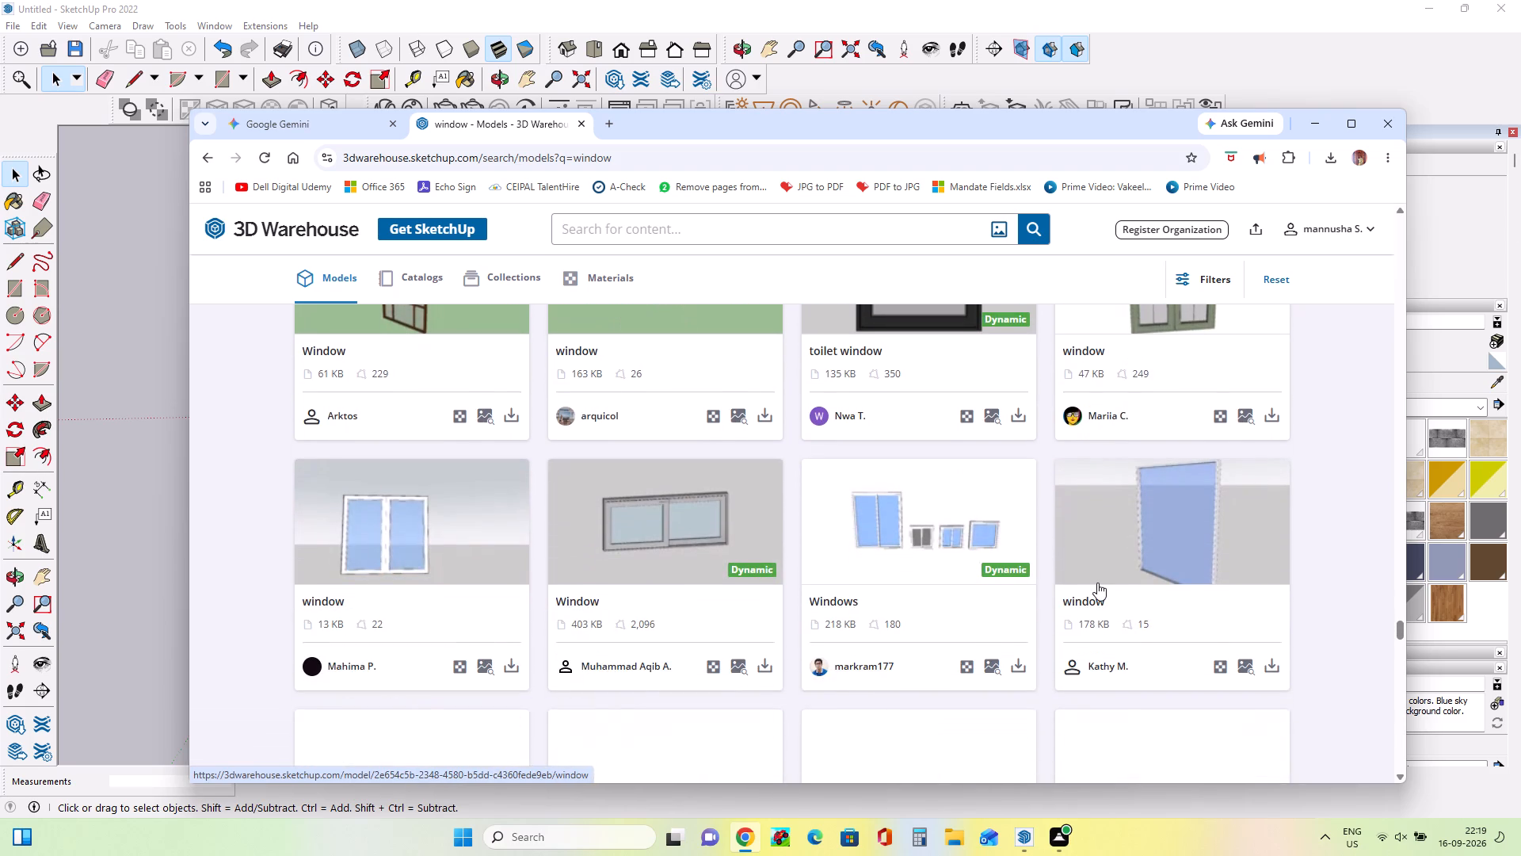
Browse further through the window models for another design suited to the house.
scroll(1097, 583, "down", 6)
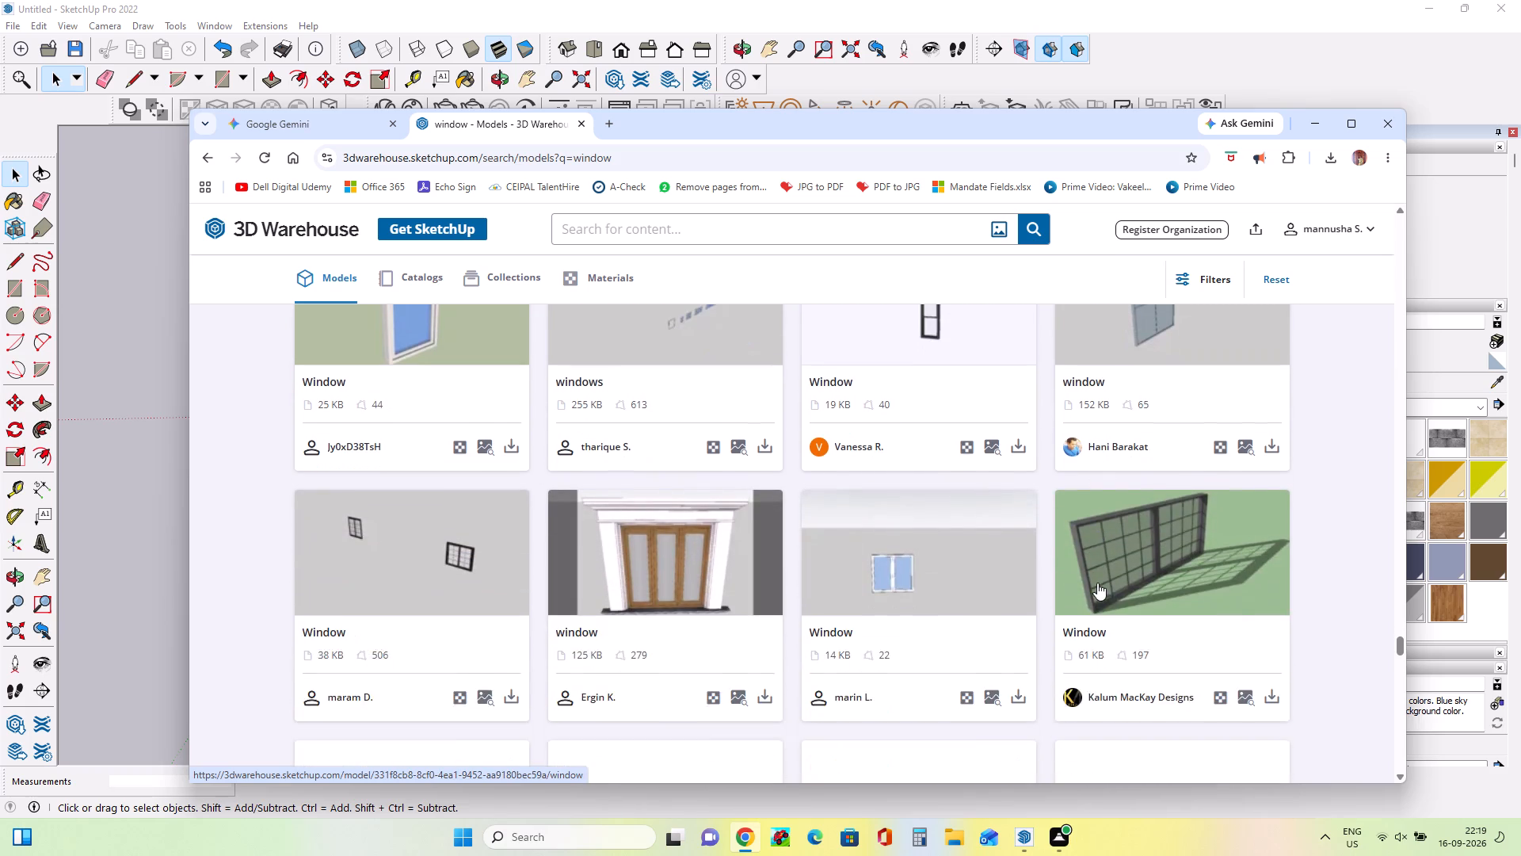
scroll(1097, 583, "down", 6)
scroll(1097, 583, "up", 2)
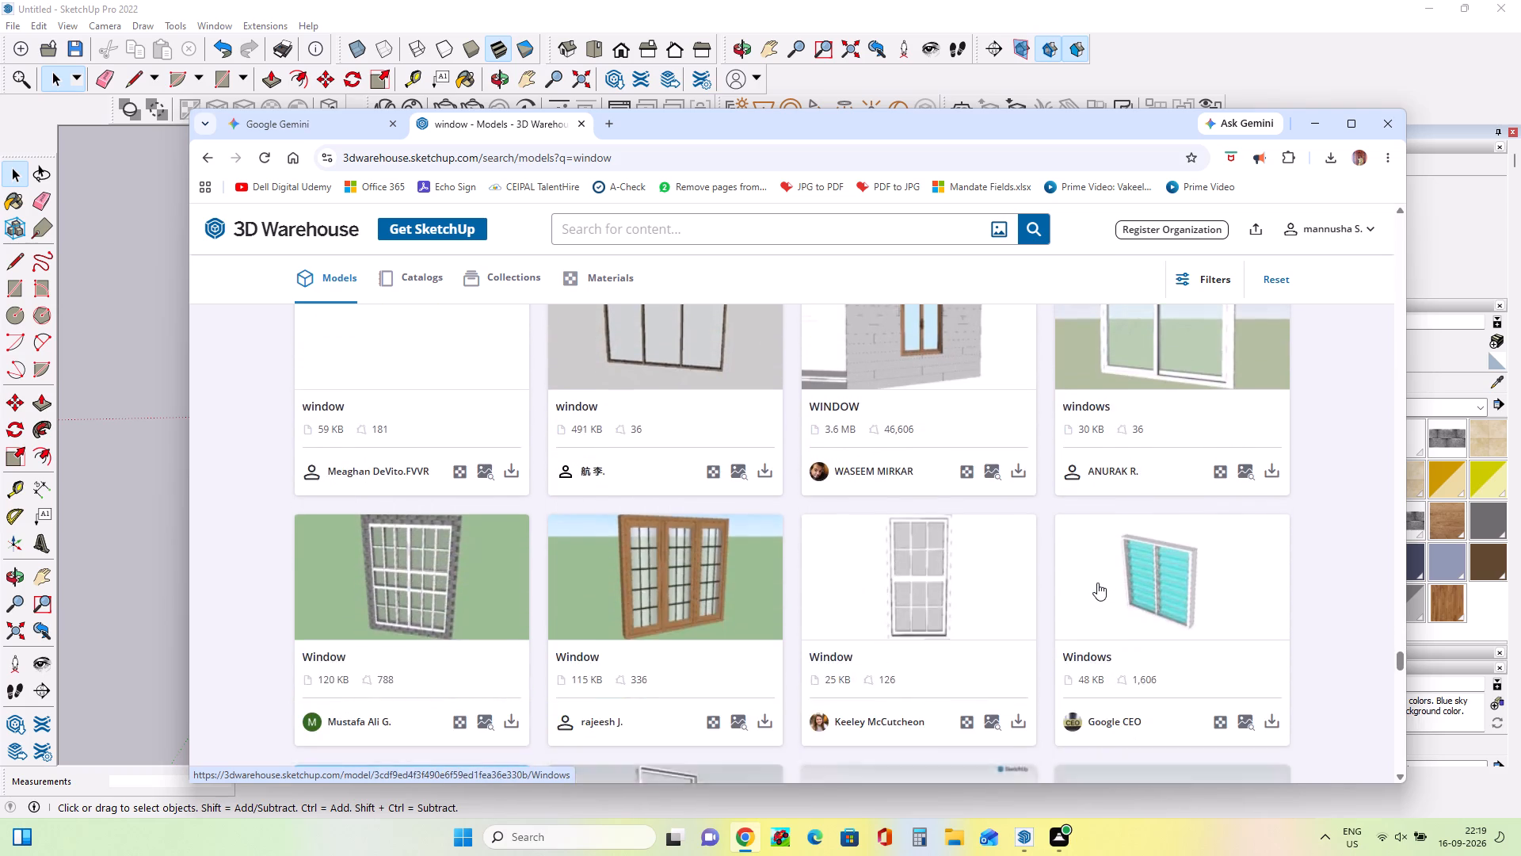
scroll(1097, 583, "up", 10)
Search the 3D Warehouse models for "glass".
left_click(890, 227)
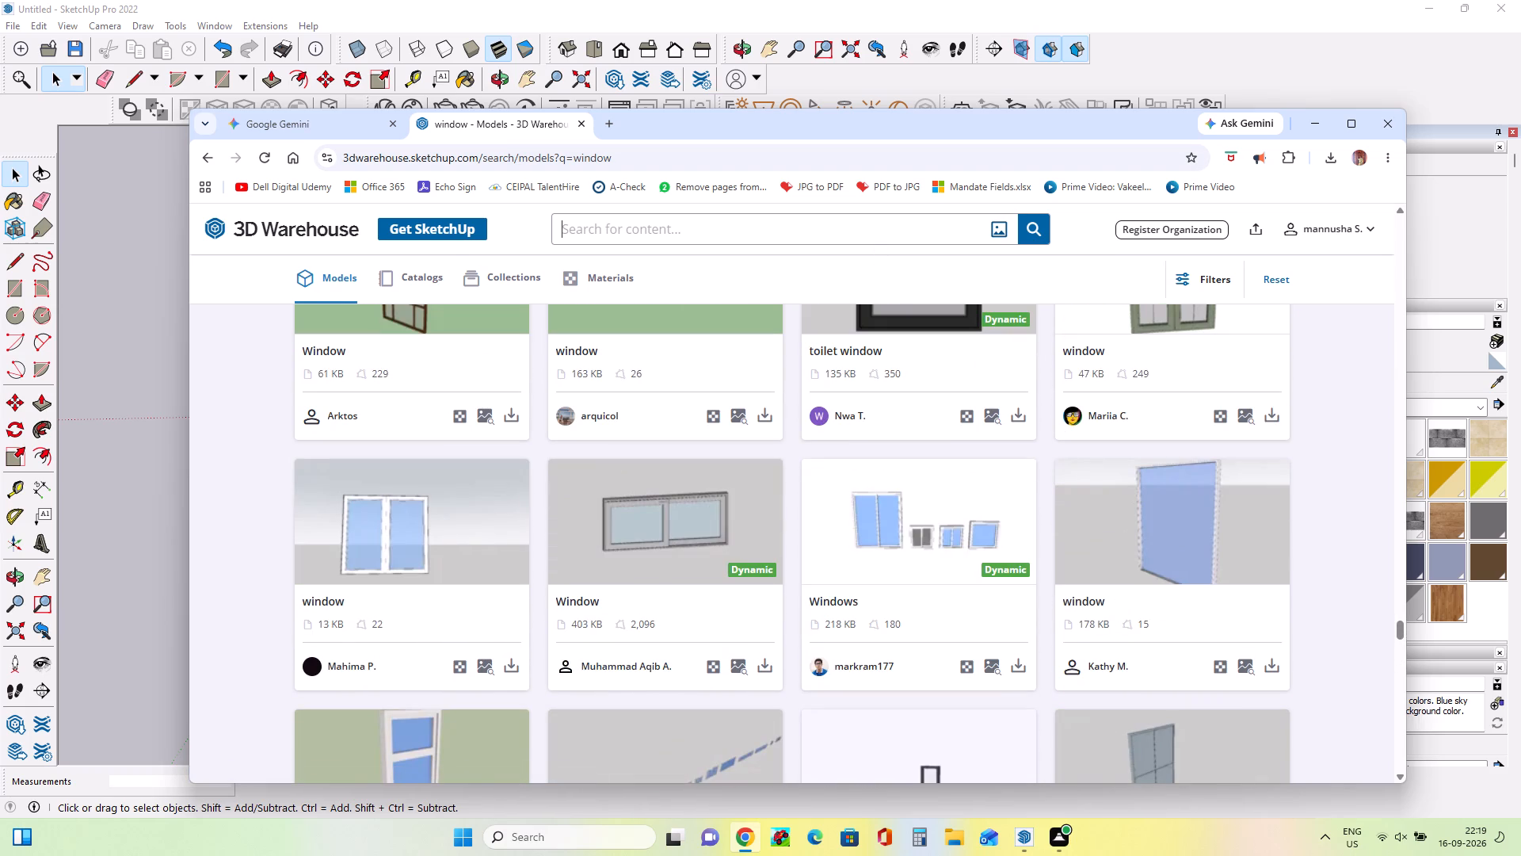
type("glass")
key("Return")
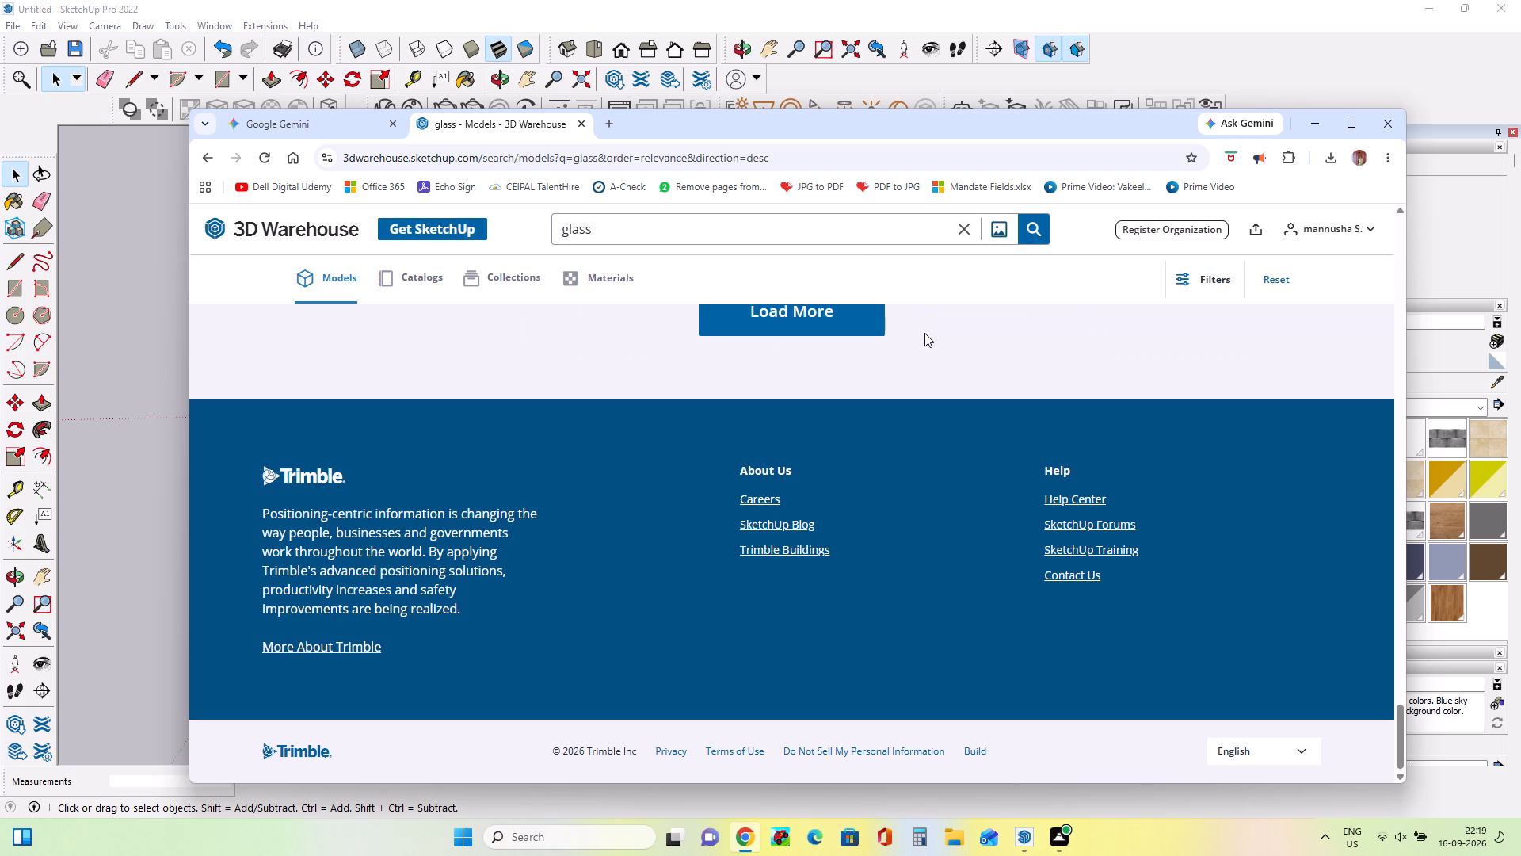
Find the 11 MB "glass" model showing a modern glass railing and download it as a SketchUp file.
scroll(893, 342, "up", 7)
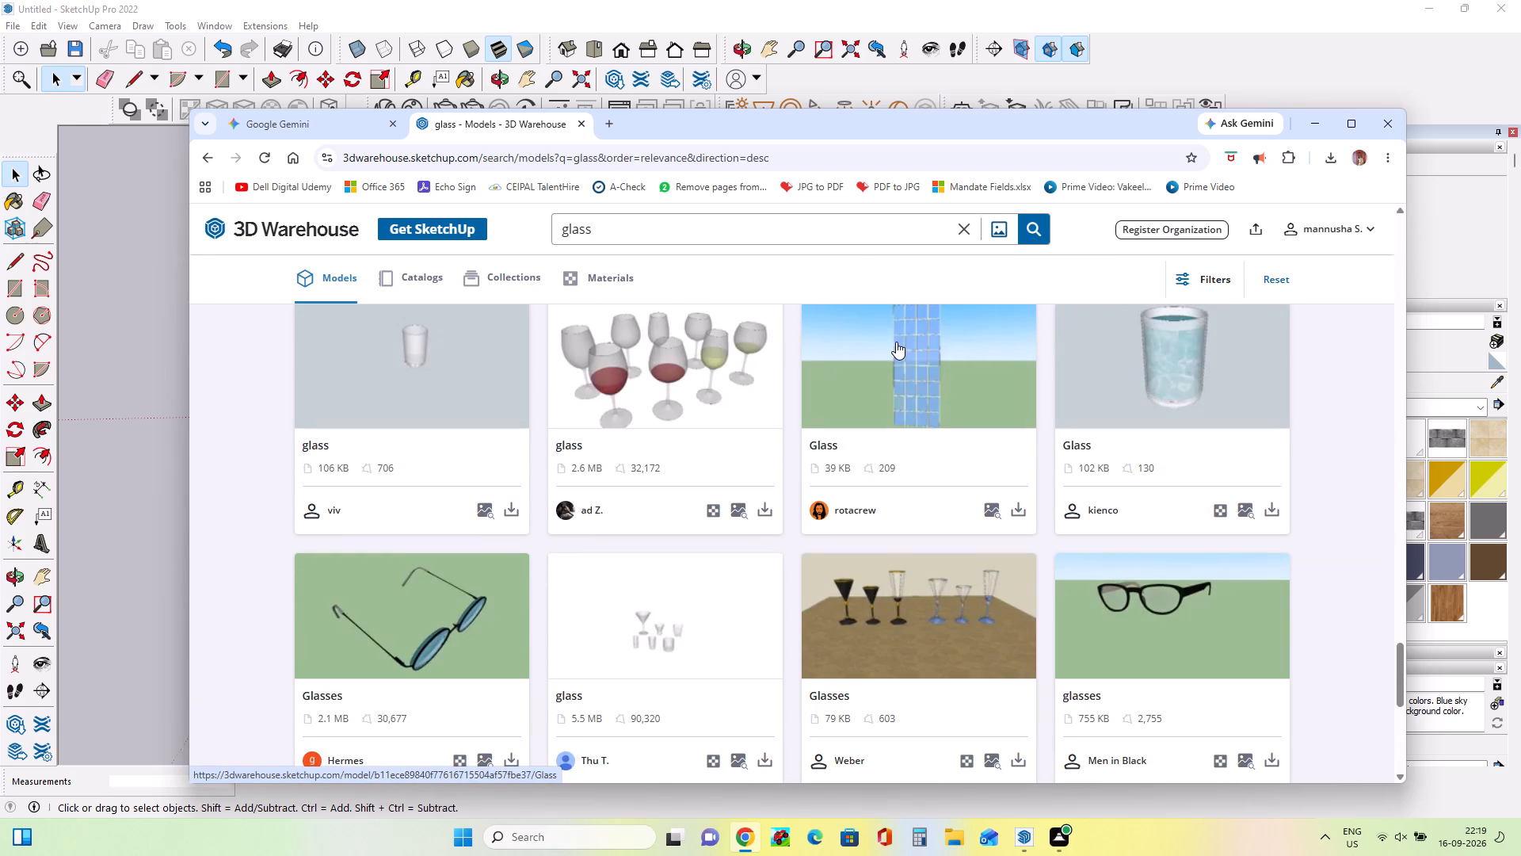
scroll(896, 342, "up", 4)
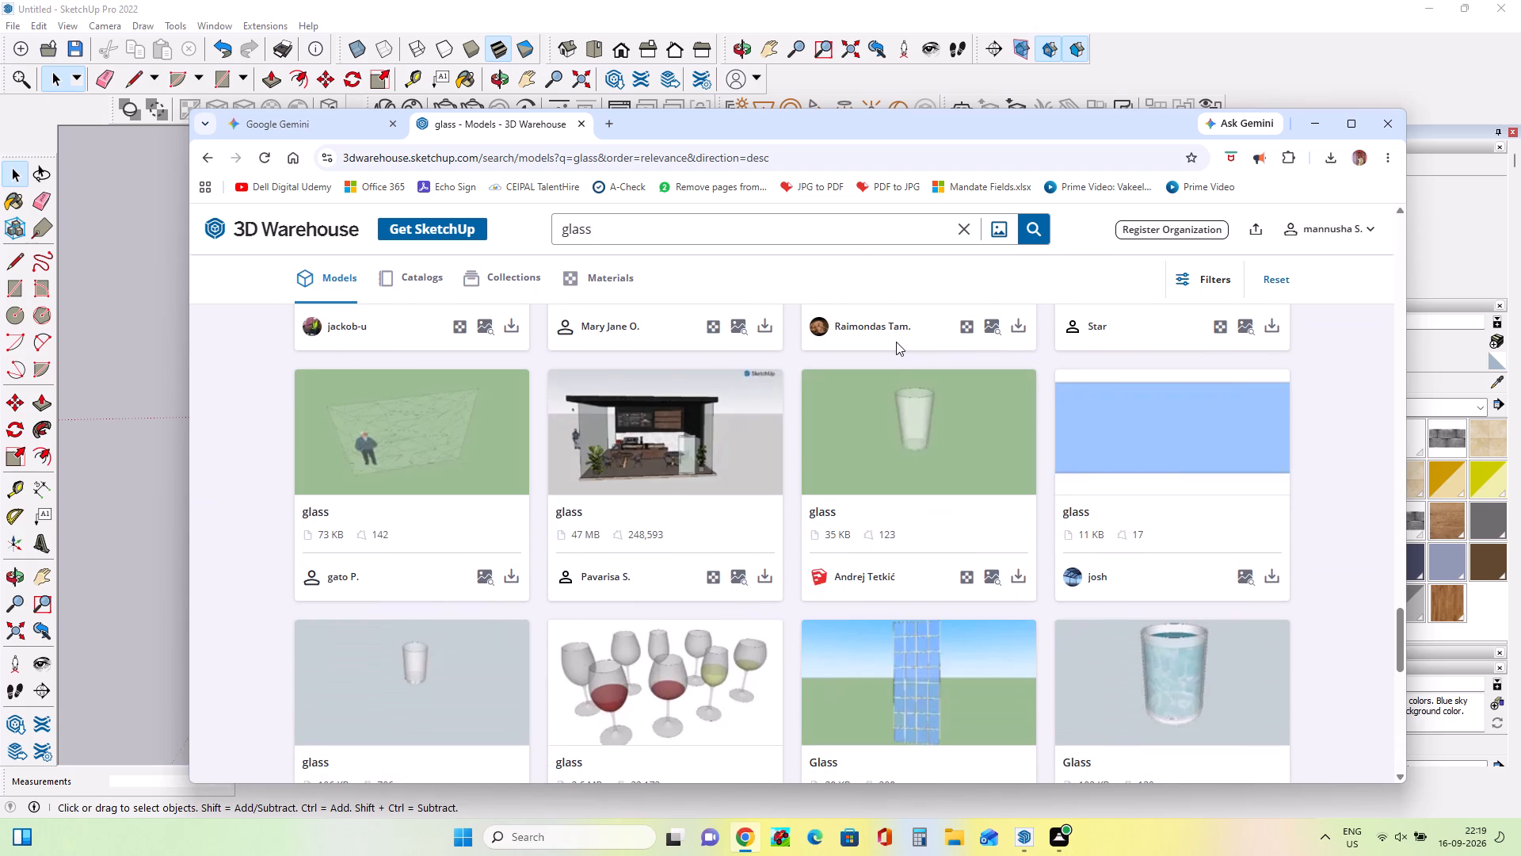
scroll(896, 341, "up", 4)
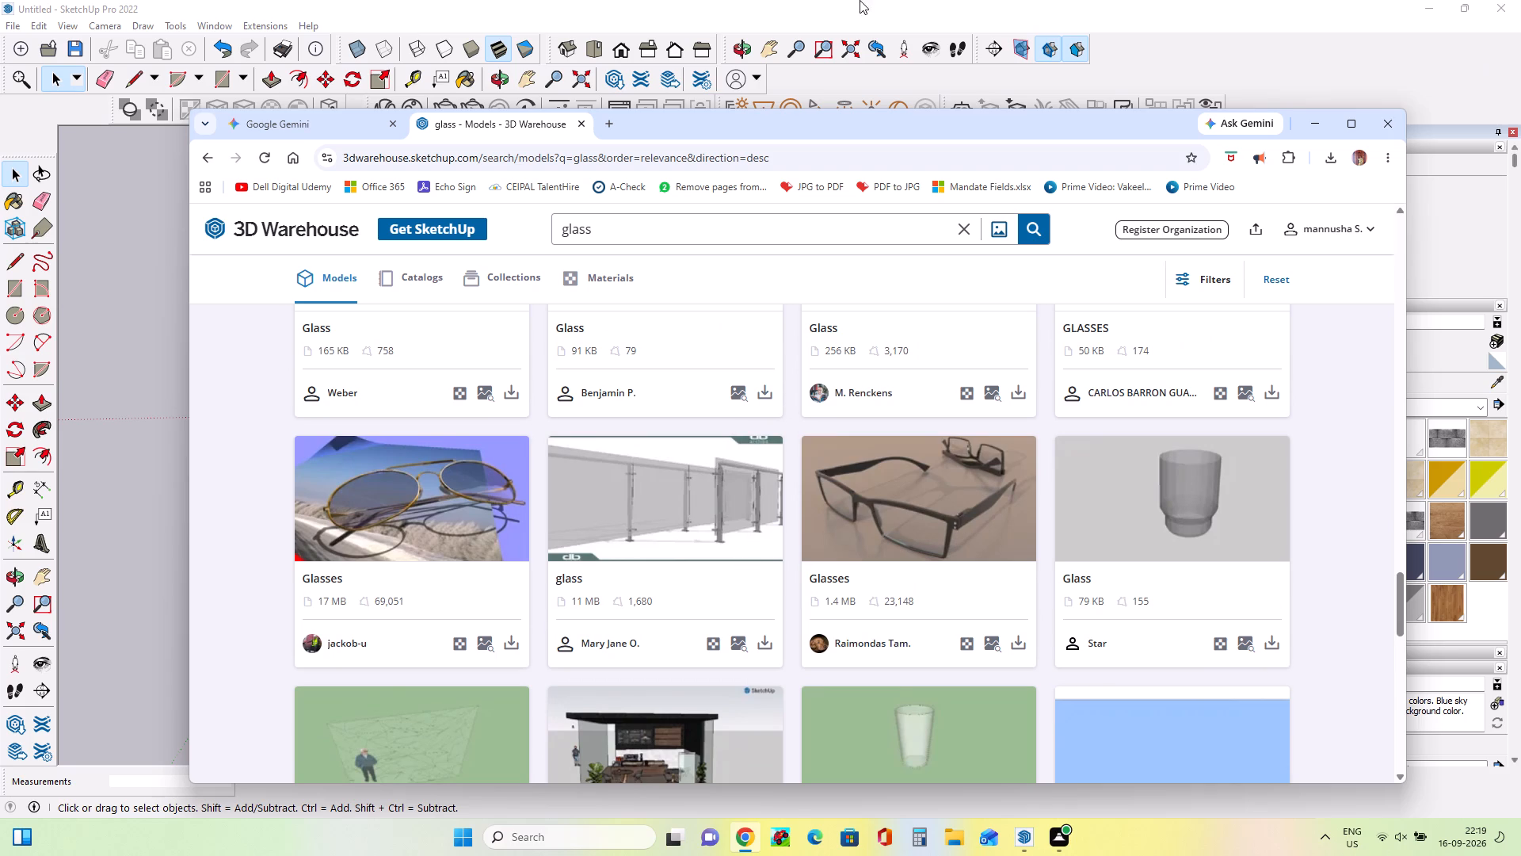
left_click(767, 643)
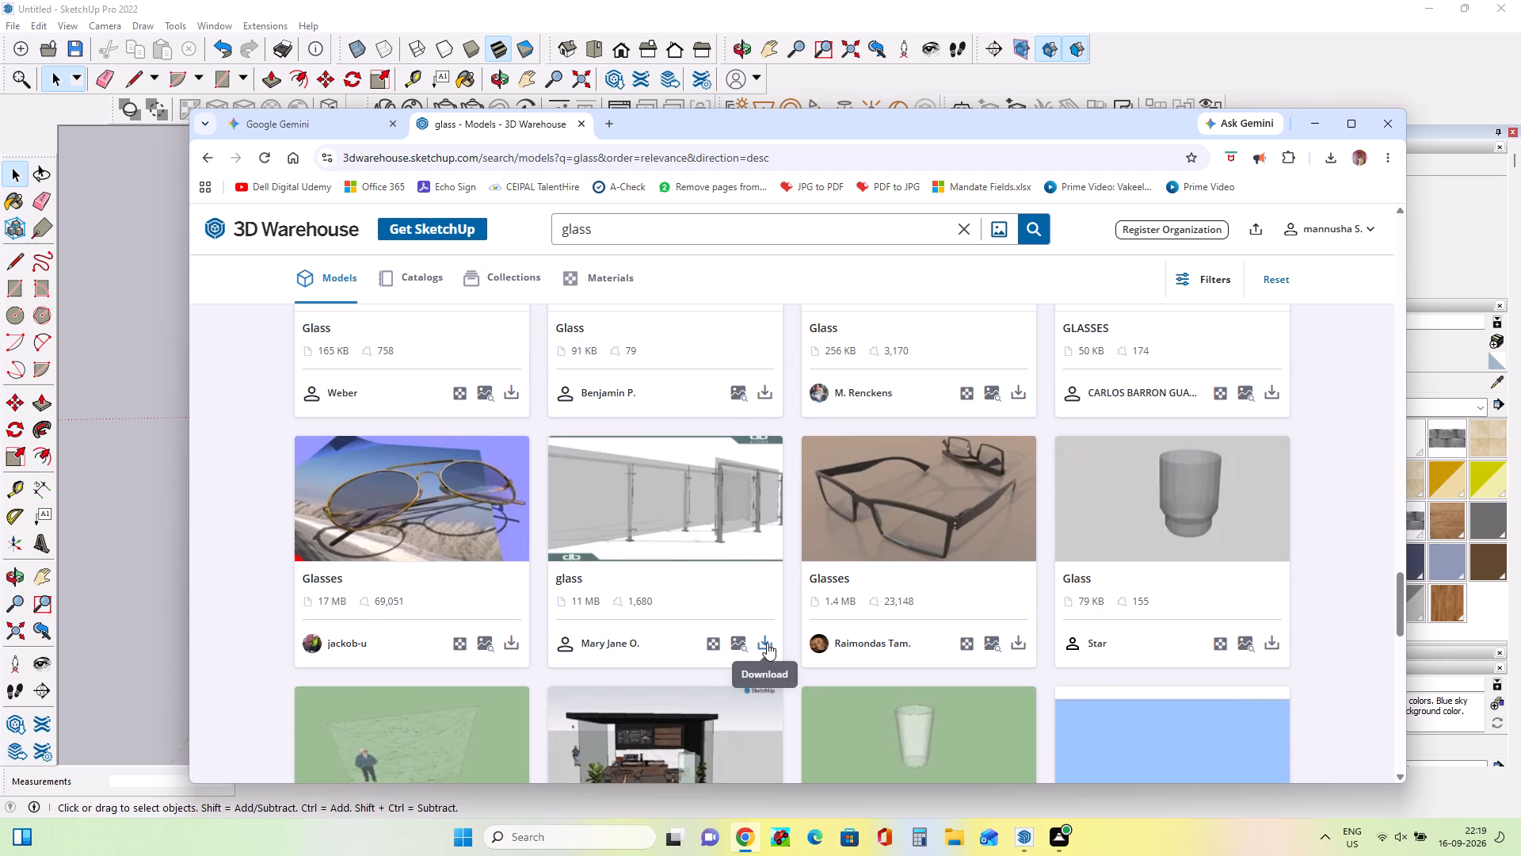
left_click(796, 518)
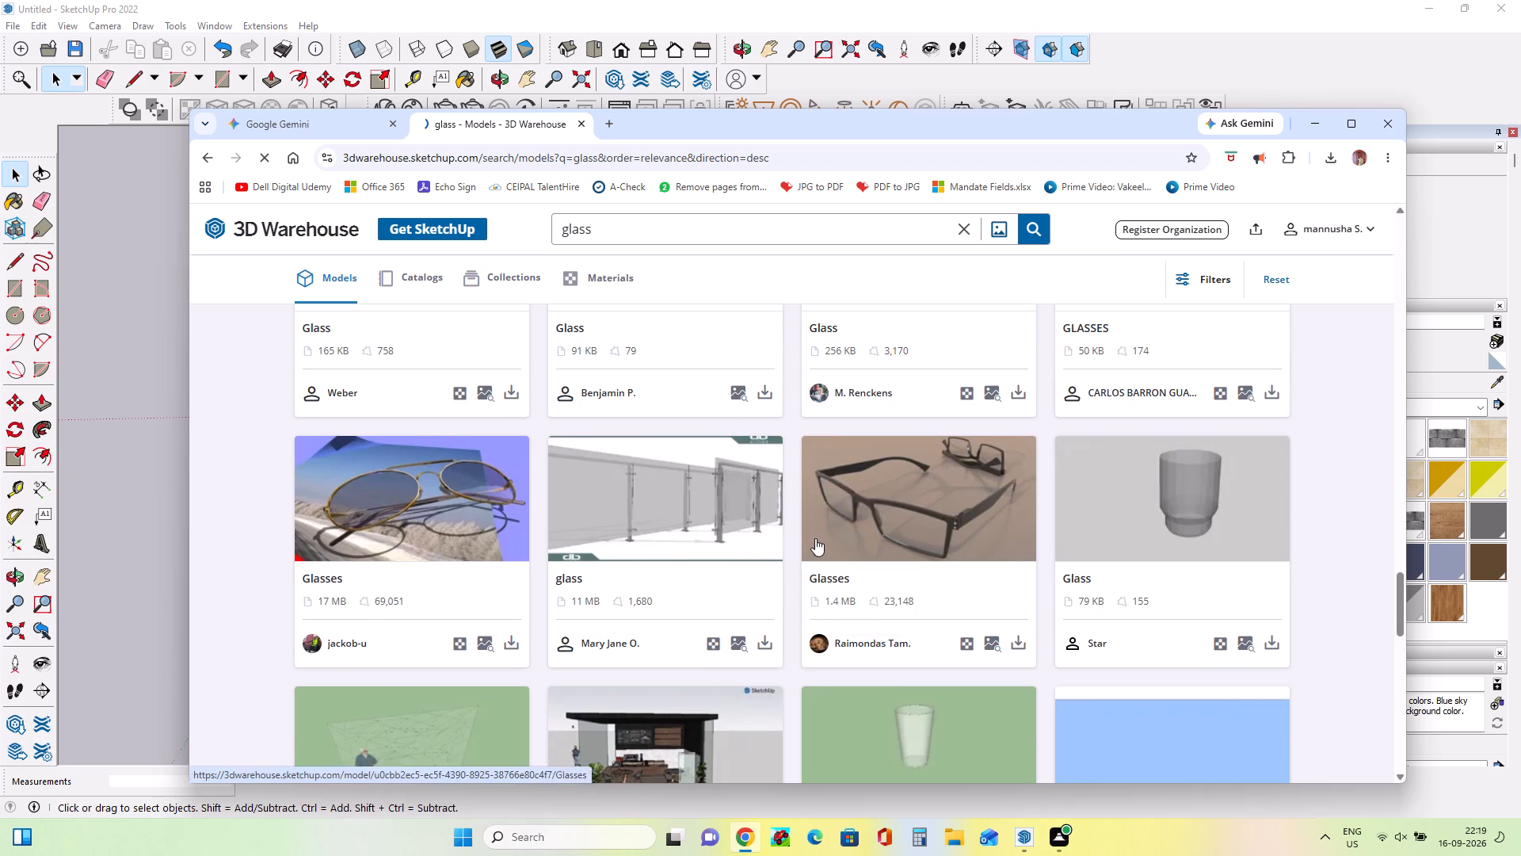
Browse the remaining glass models back to the start of the results for other railing designs.
scroll(815, 538, "up", 10)
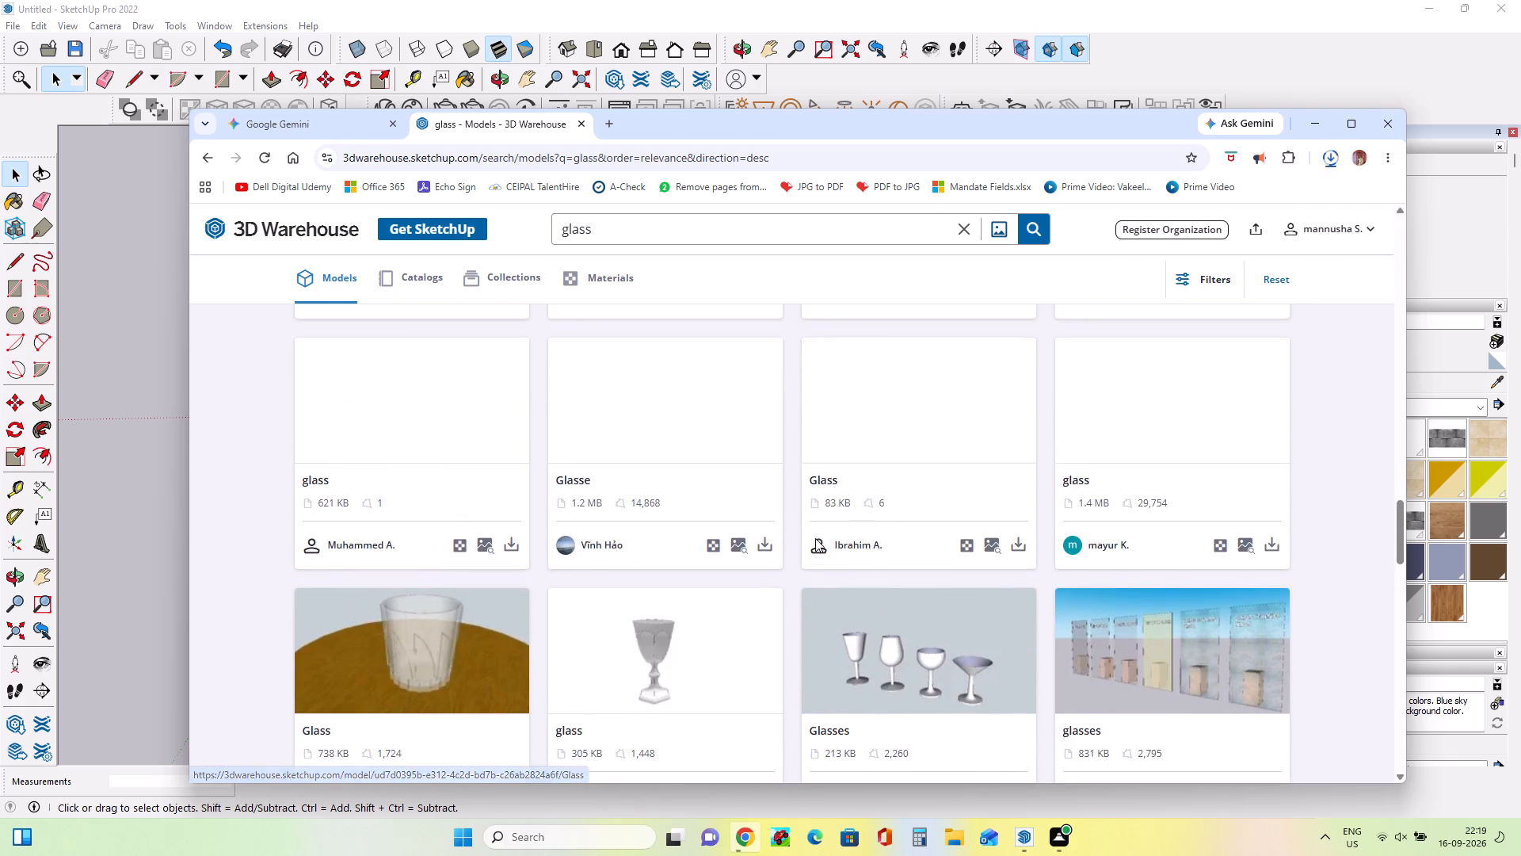
scroll(815, 538, "up", 5)
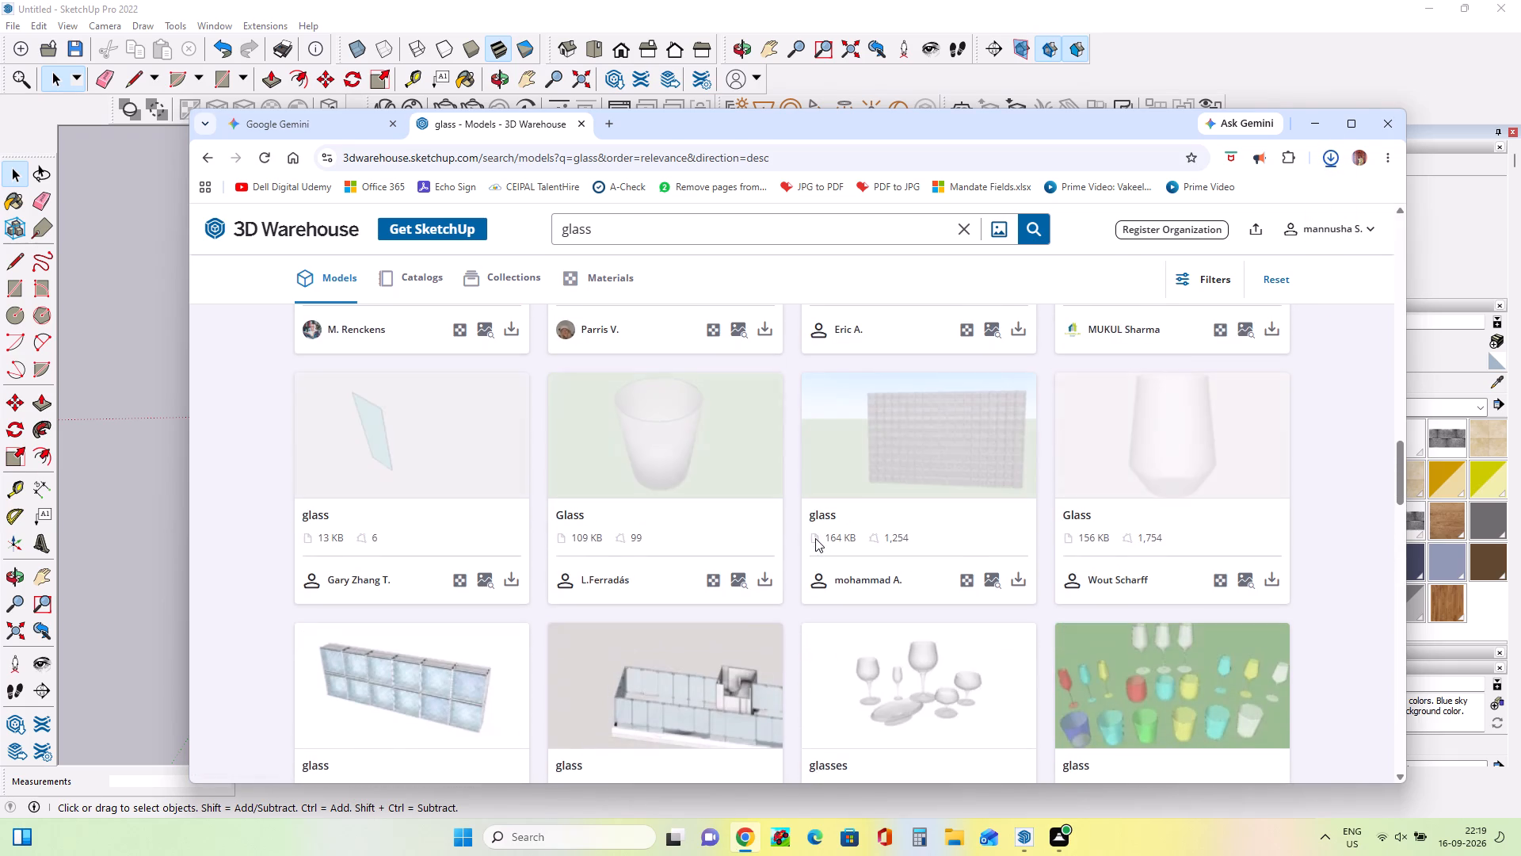
scroll(815, 538, "up", 8)
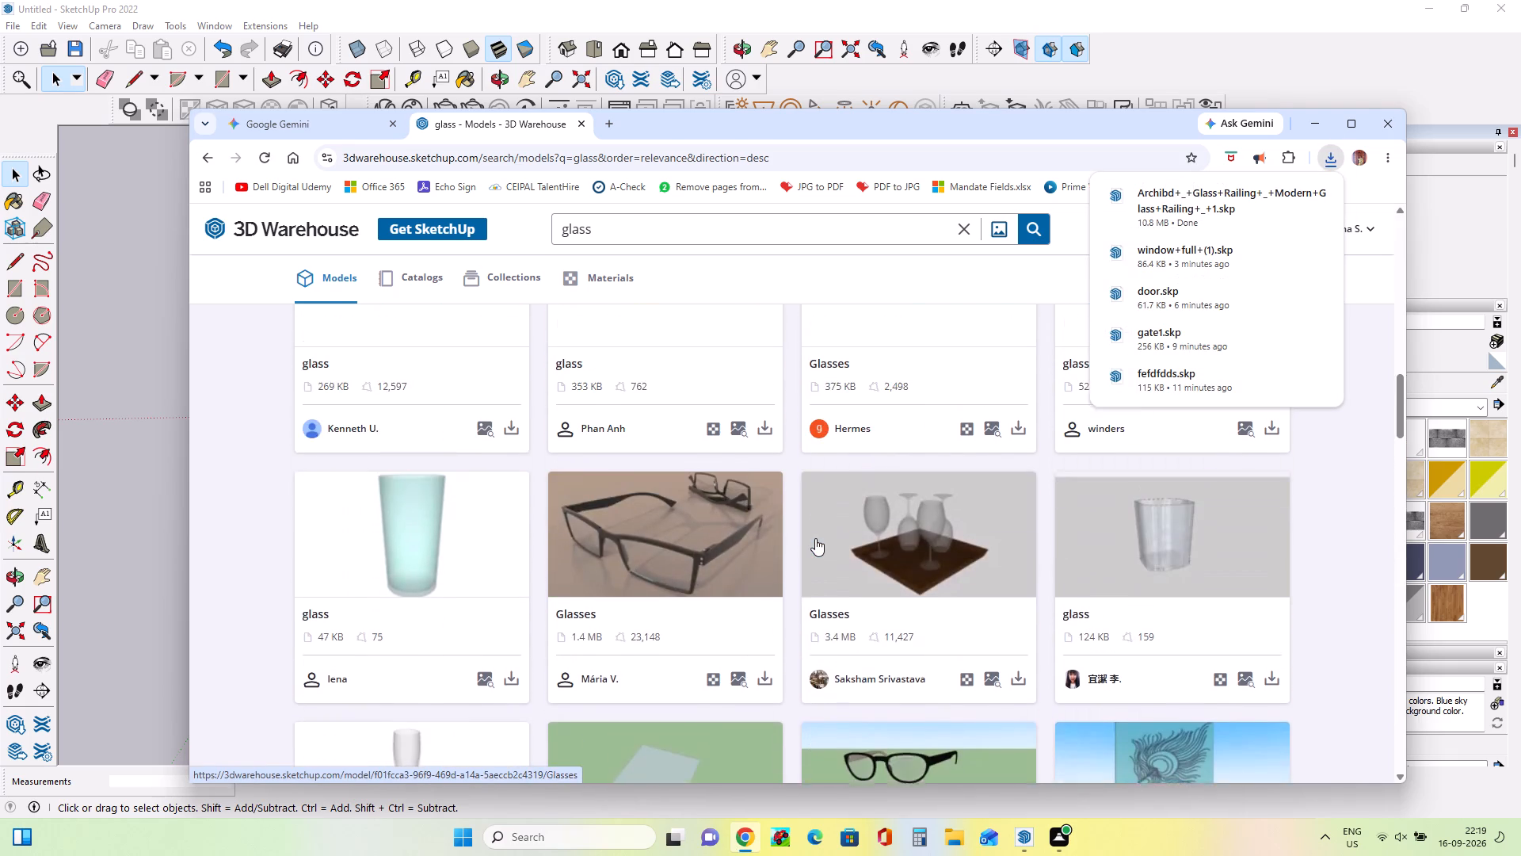
scroll(815, 538, "up", 4)
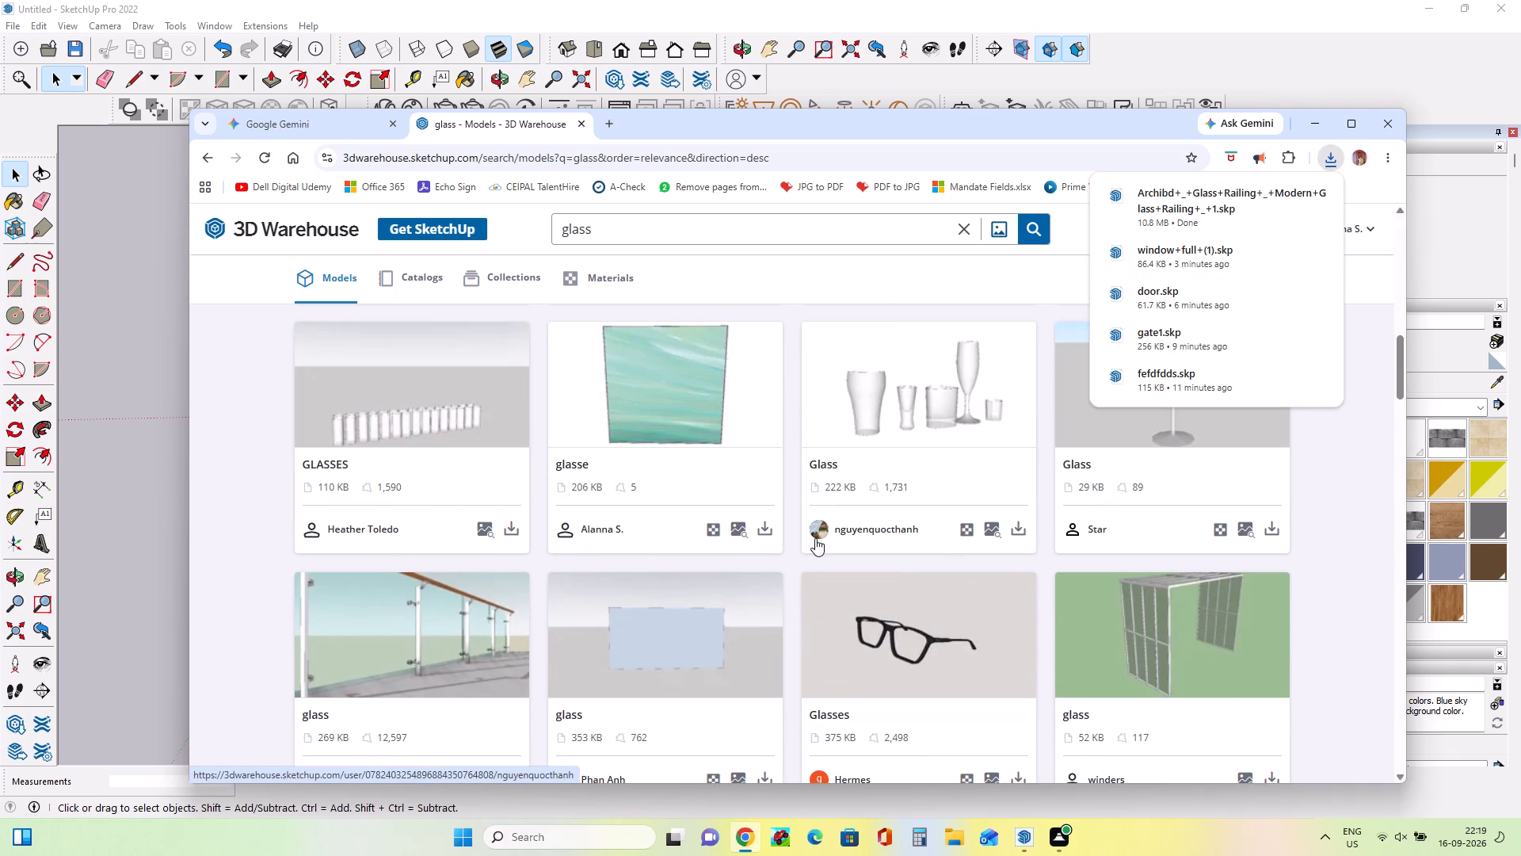
scroll(815, 538, "up", 3)
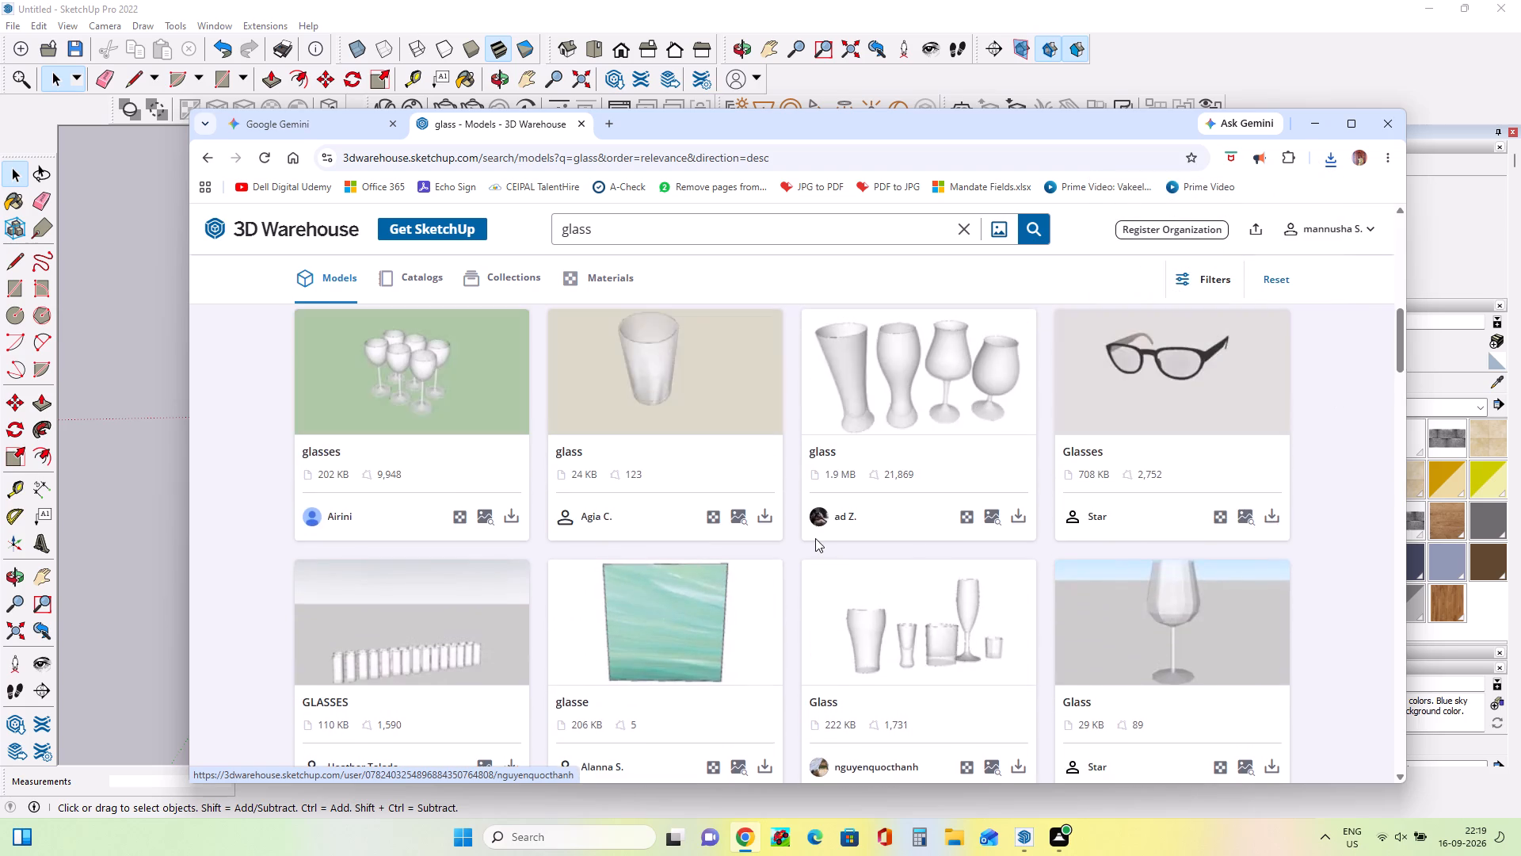
scroll(815, 538, "up", 7)
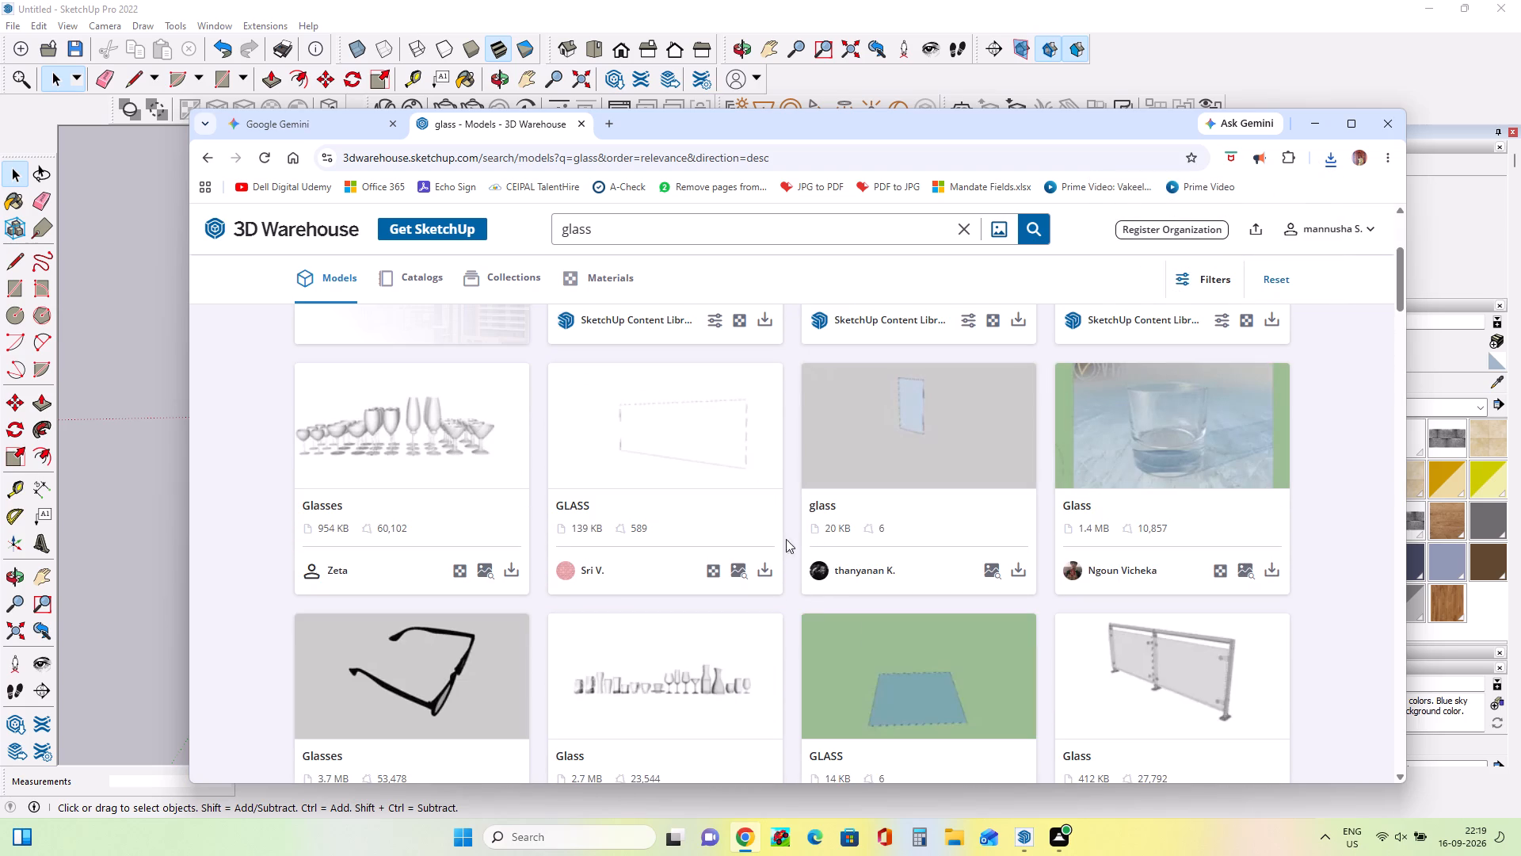
scroll(875, 572, "up", 4)
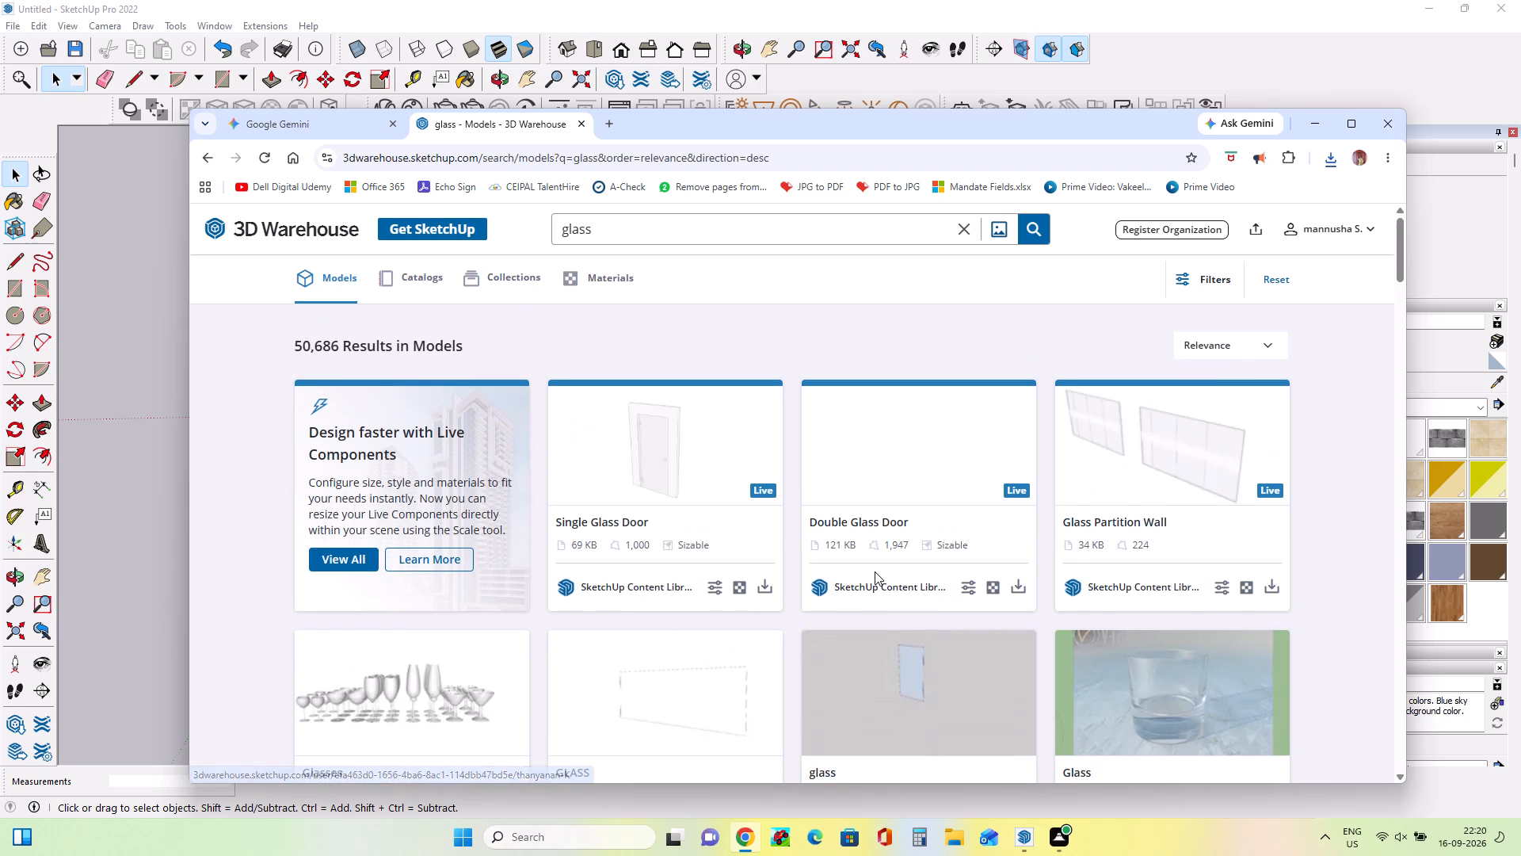
scroll(875, 571, "up", 7)
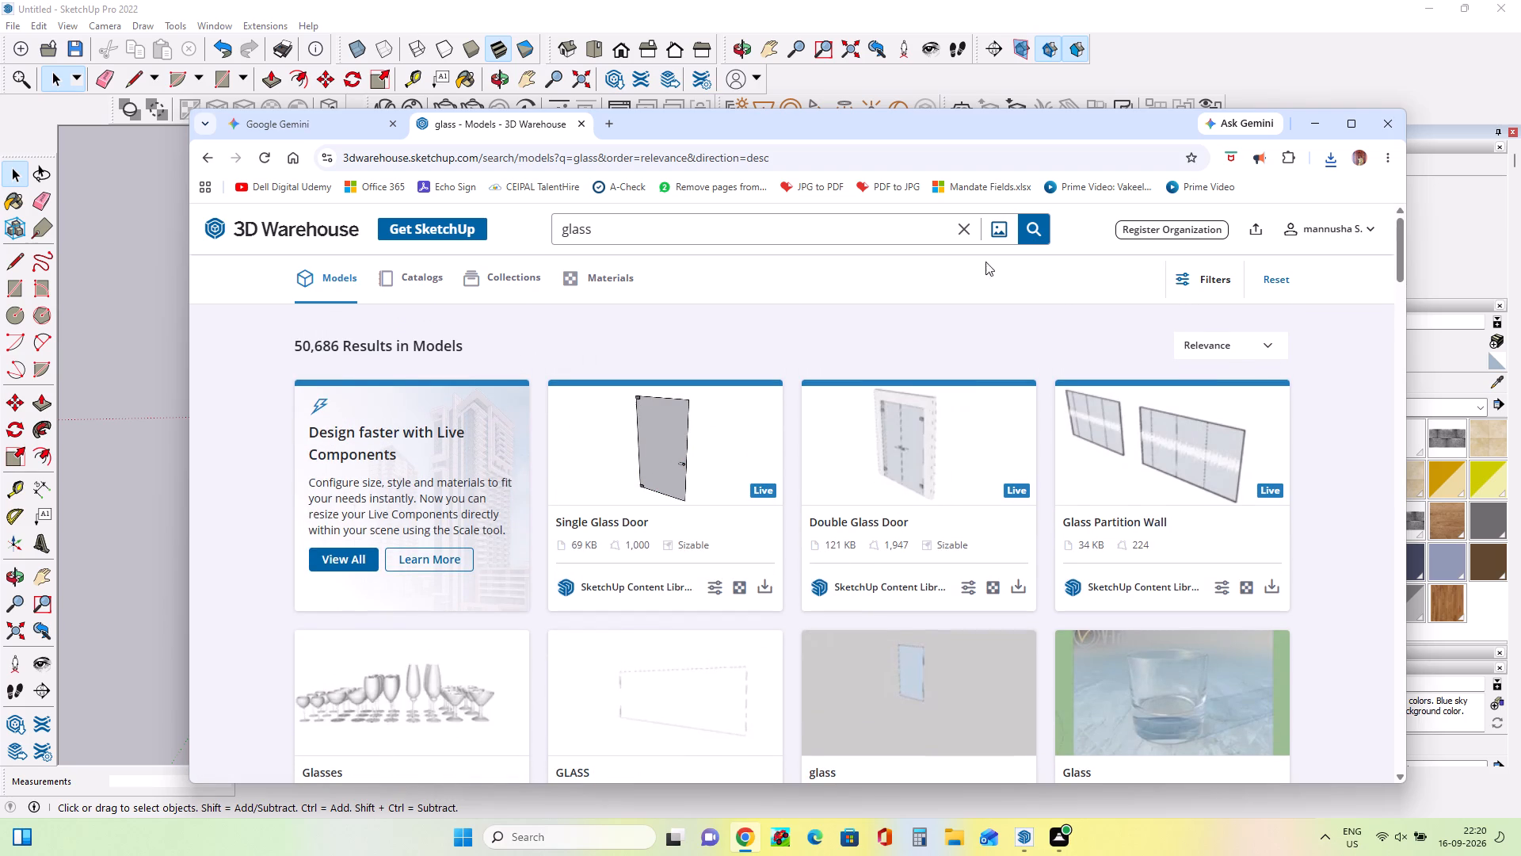
Switch to SketchUp, import the downloaded Archibd Modern Glass Railing file and place it on open ground in front of the house.
left_click(1029, 839)
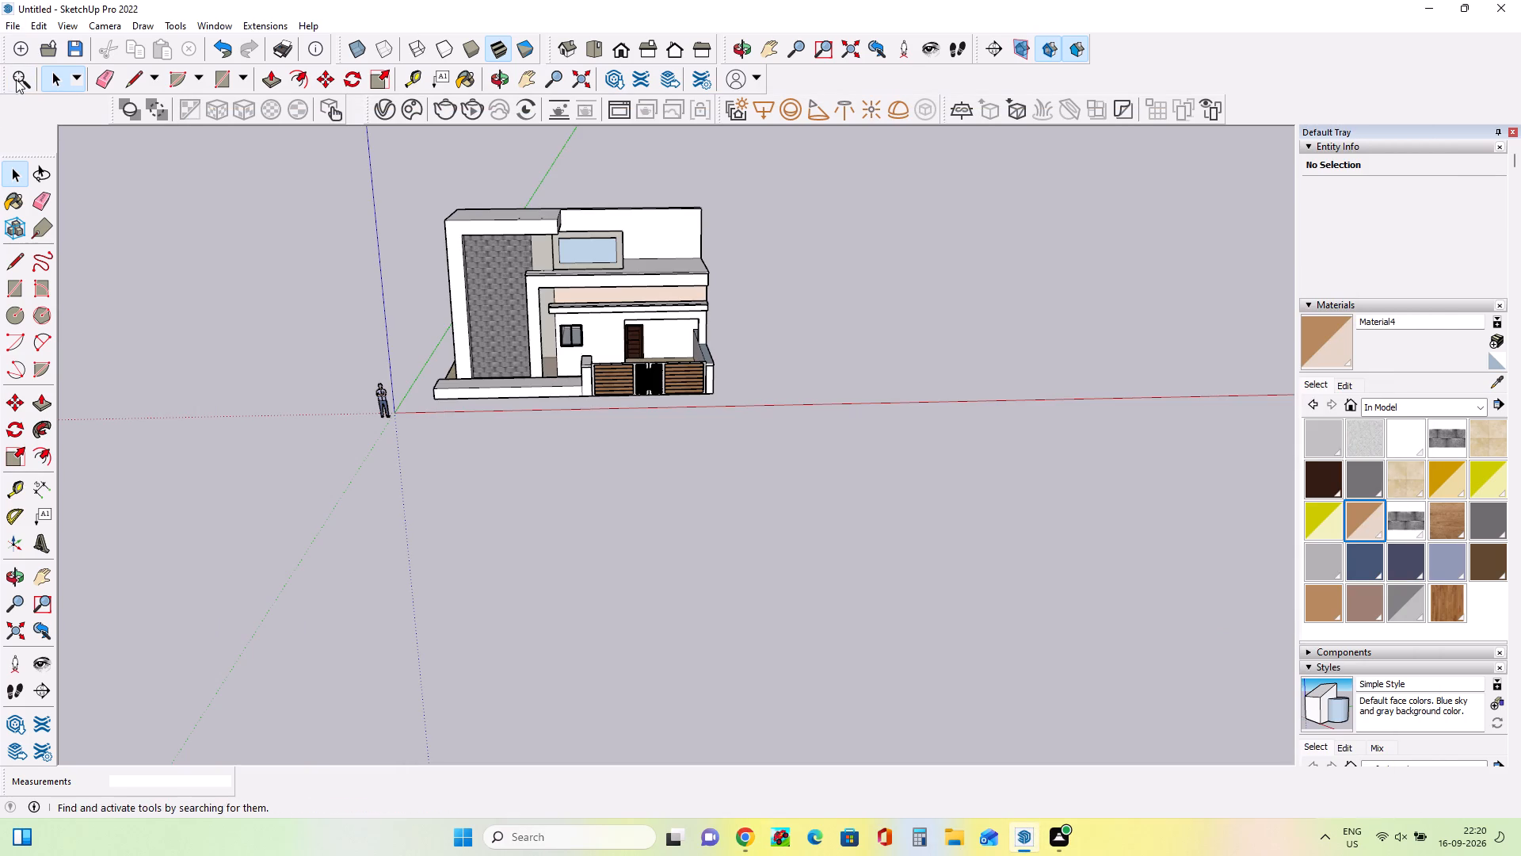
left_click(11, 26)
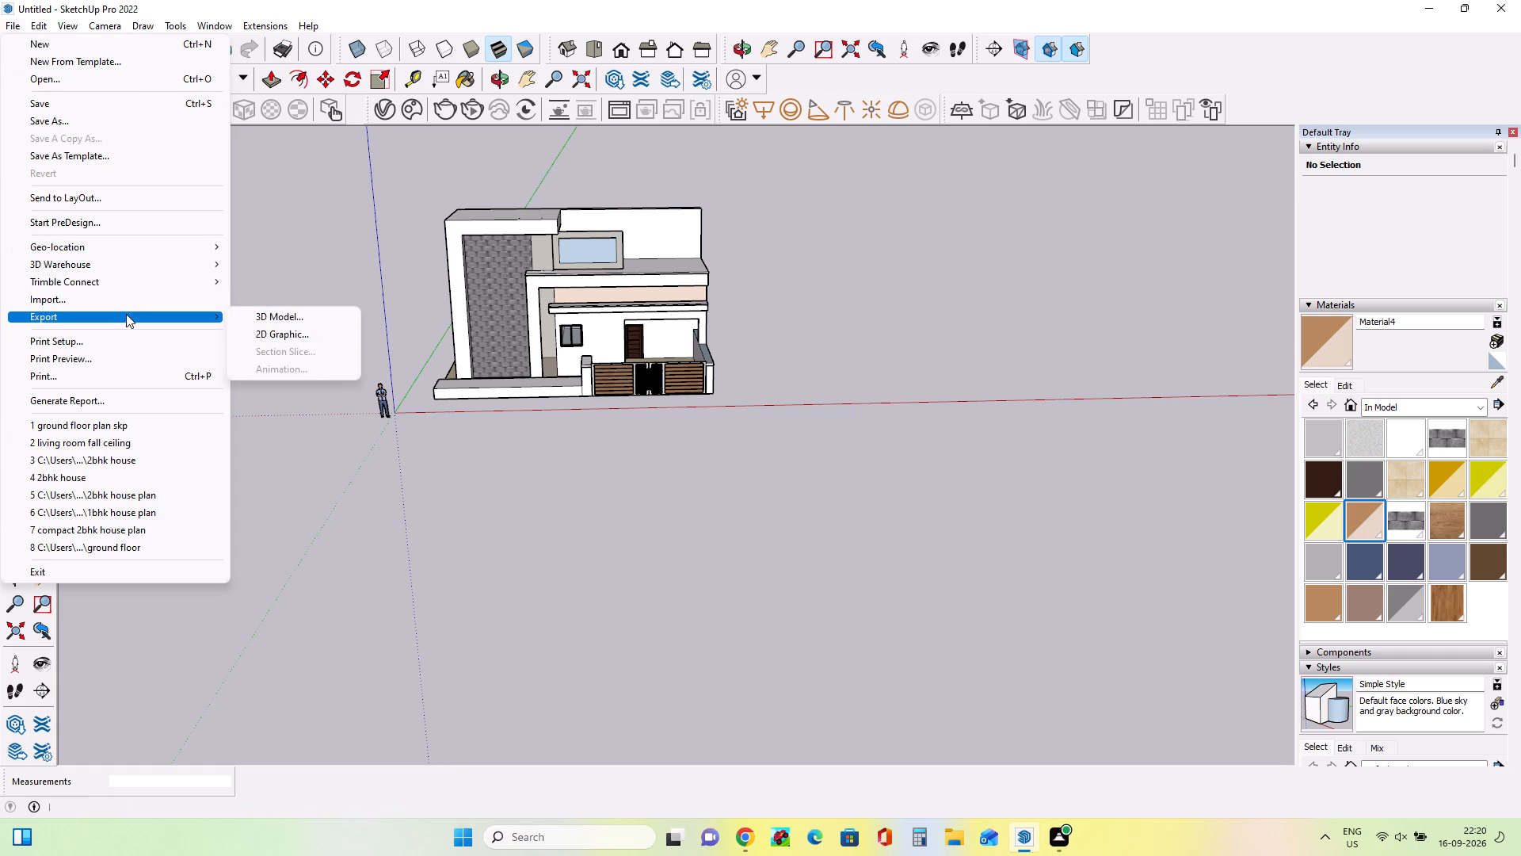
left_click(126, 303)
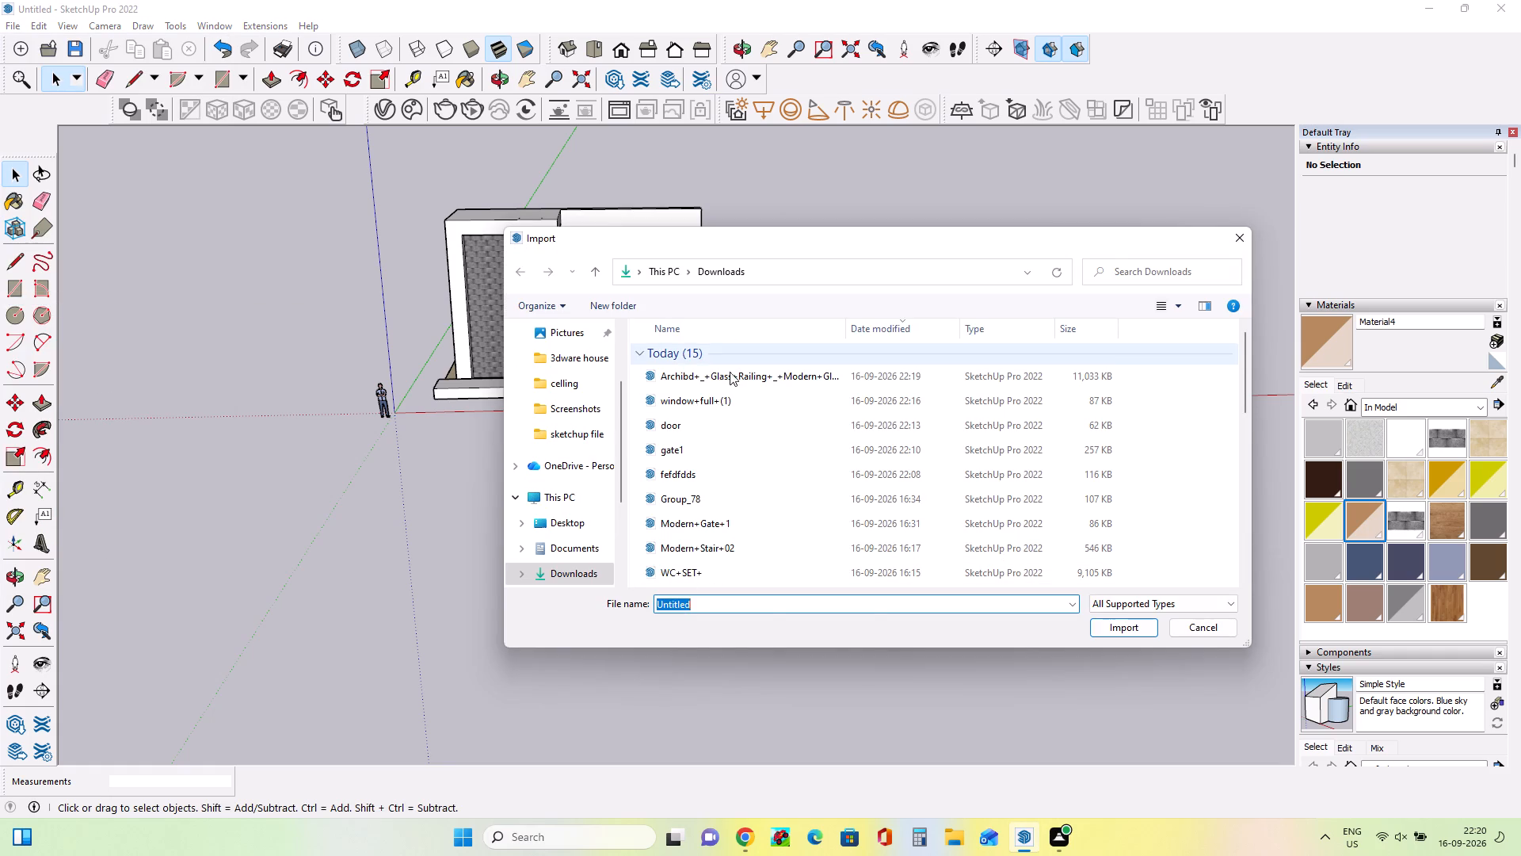
left_click(731, 376)
left_click(1119, 629)
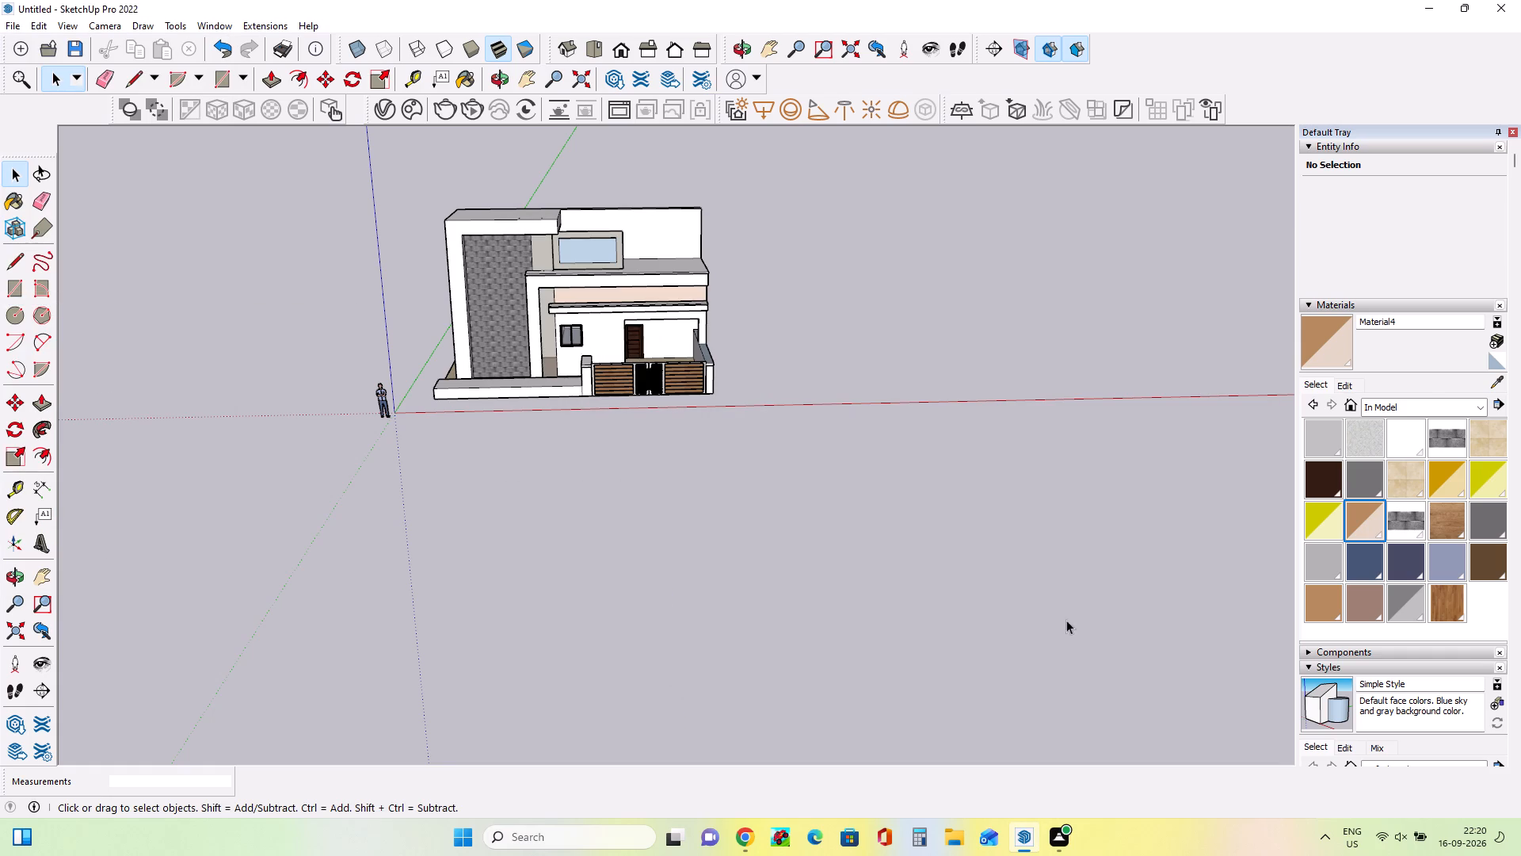
left_click(867, 467)
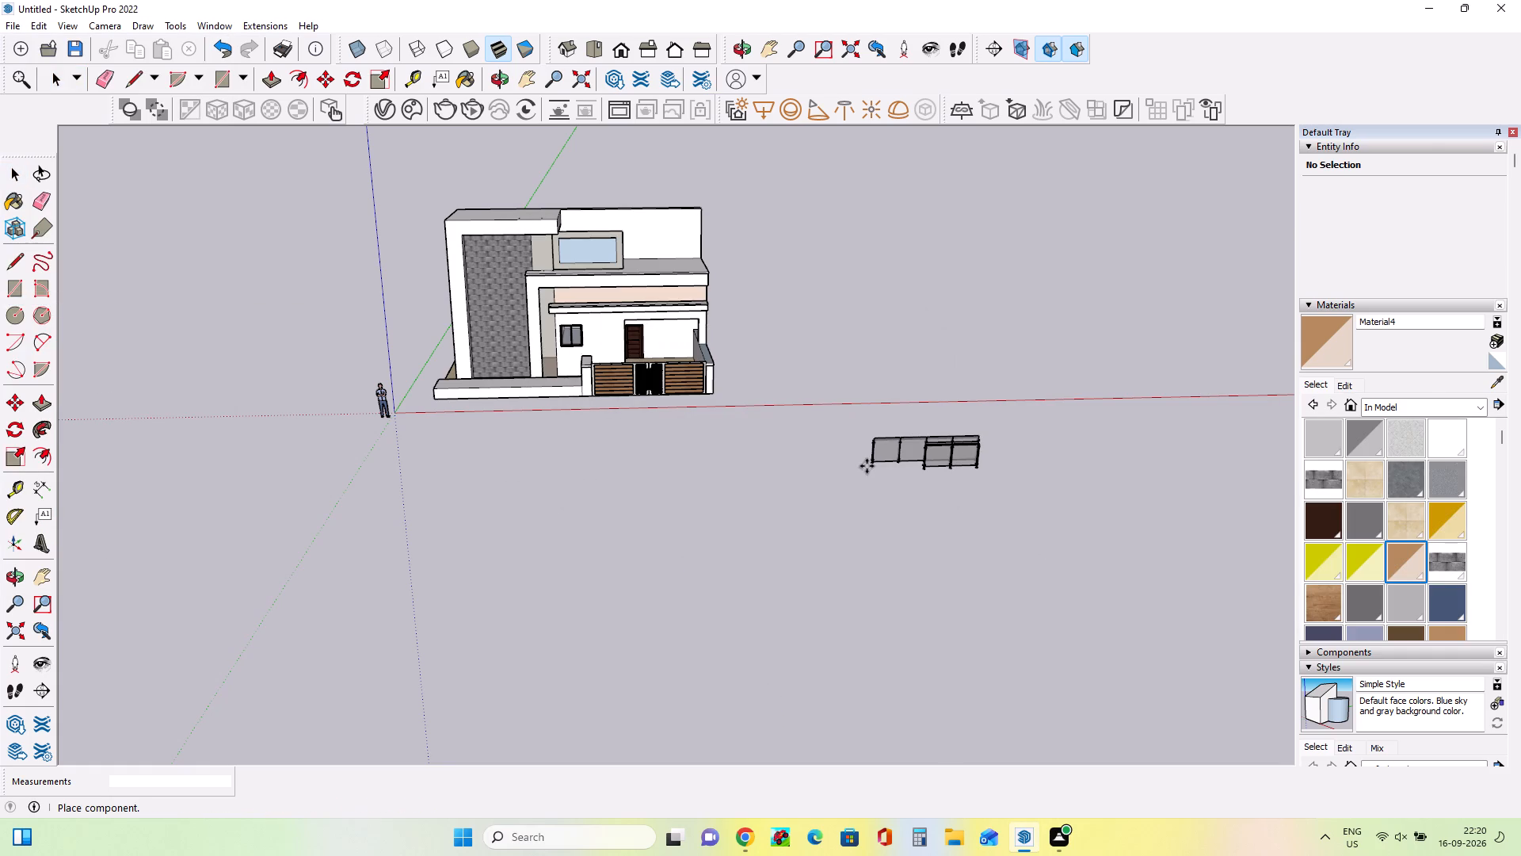
scroll(876, 474, "up", 8)
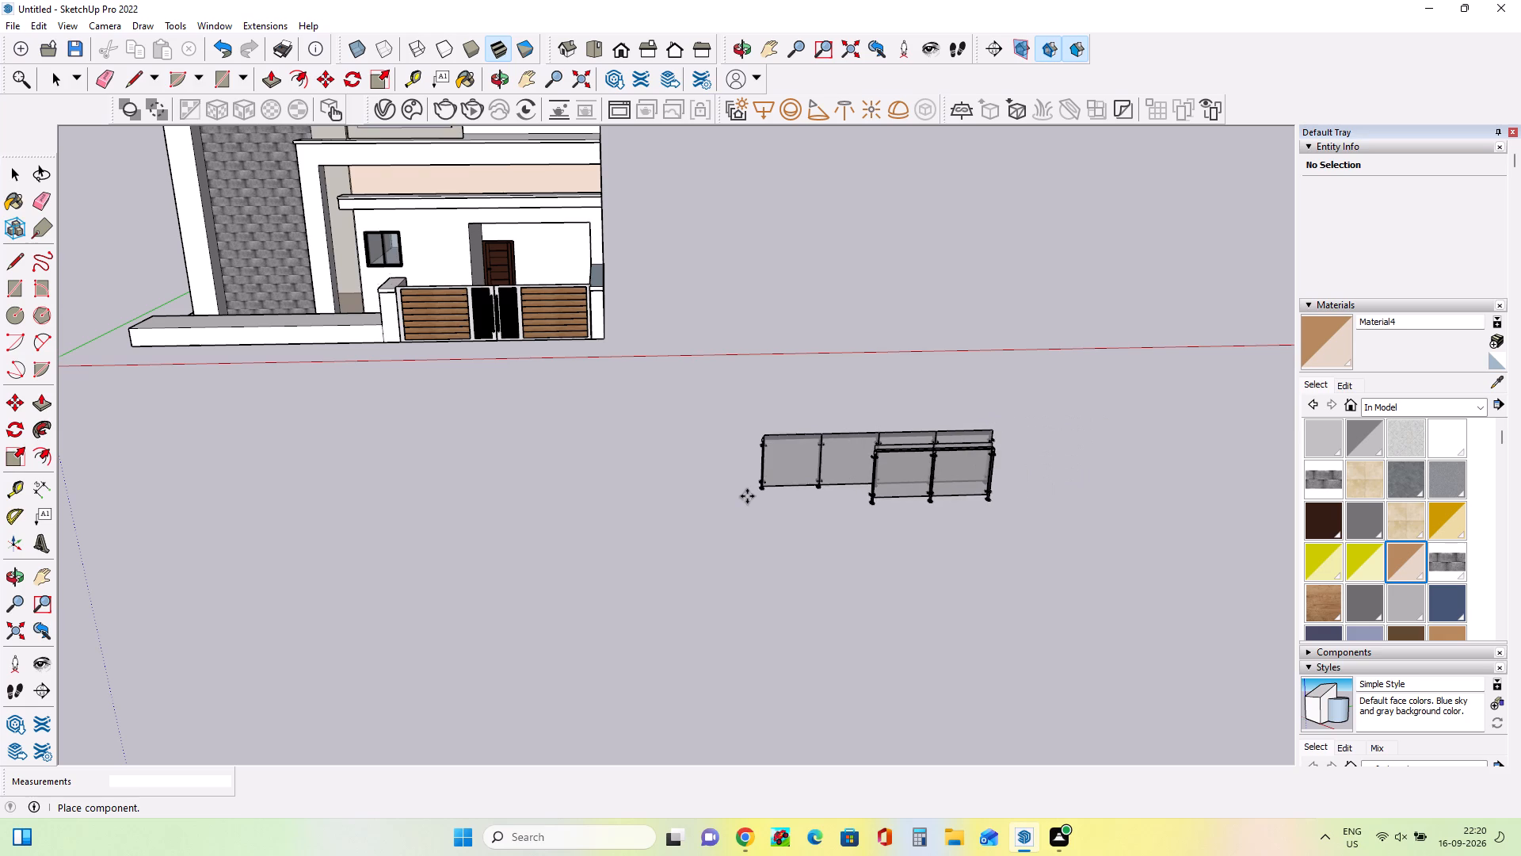
left_click(747, 496)
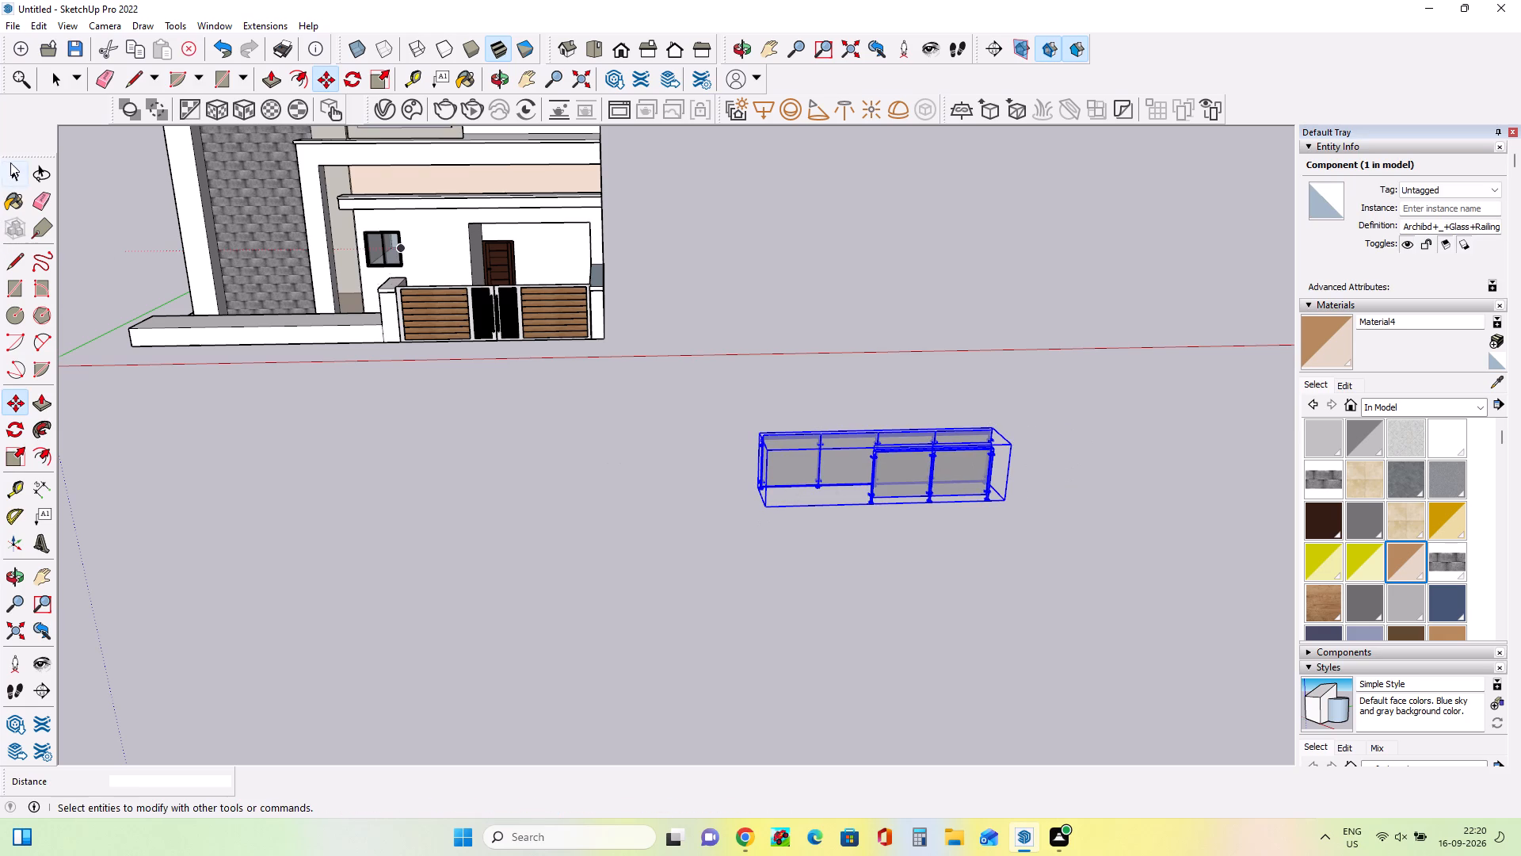
Deselect the placed glass railing and examine its design beside the house front.
left_click(12, 176)
left_click(452, 576)
scroll(794, 554, "up", 3)
middle_click_drag(794, 554, 803, 571)
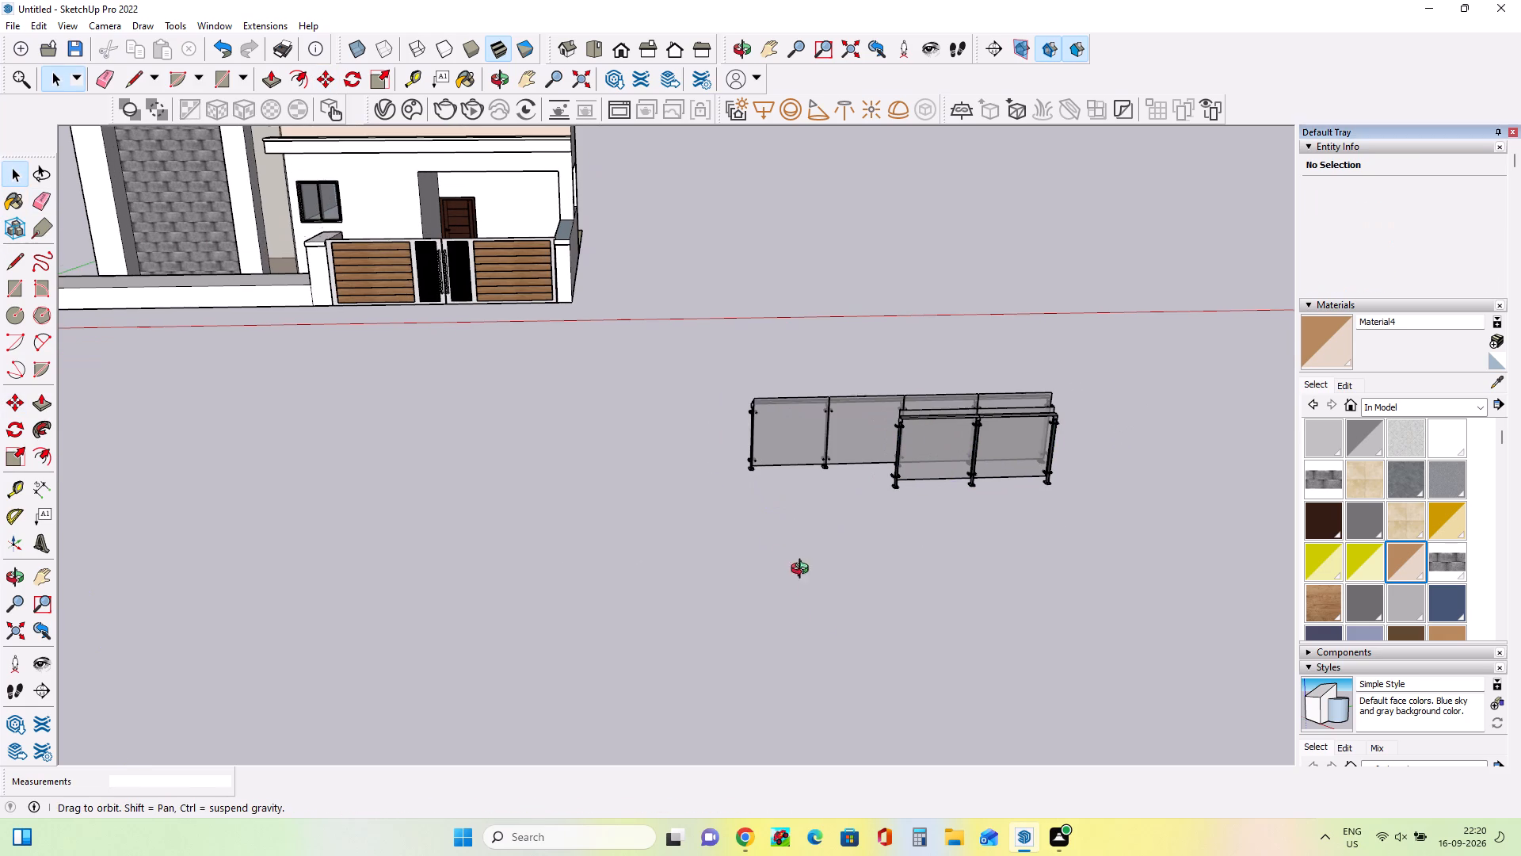
middle_click_drag(803, 571, 815, 548)
scroll(815, 548, "down", 3)
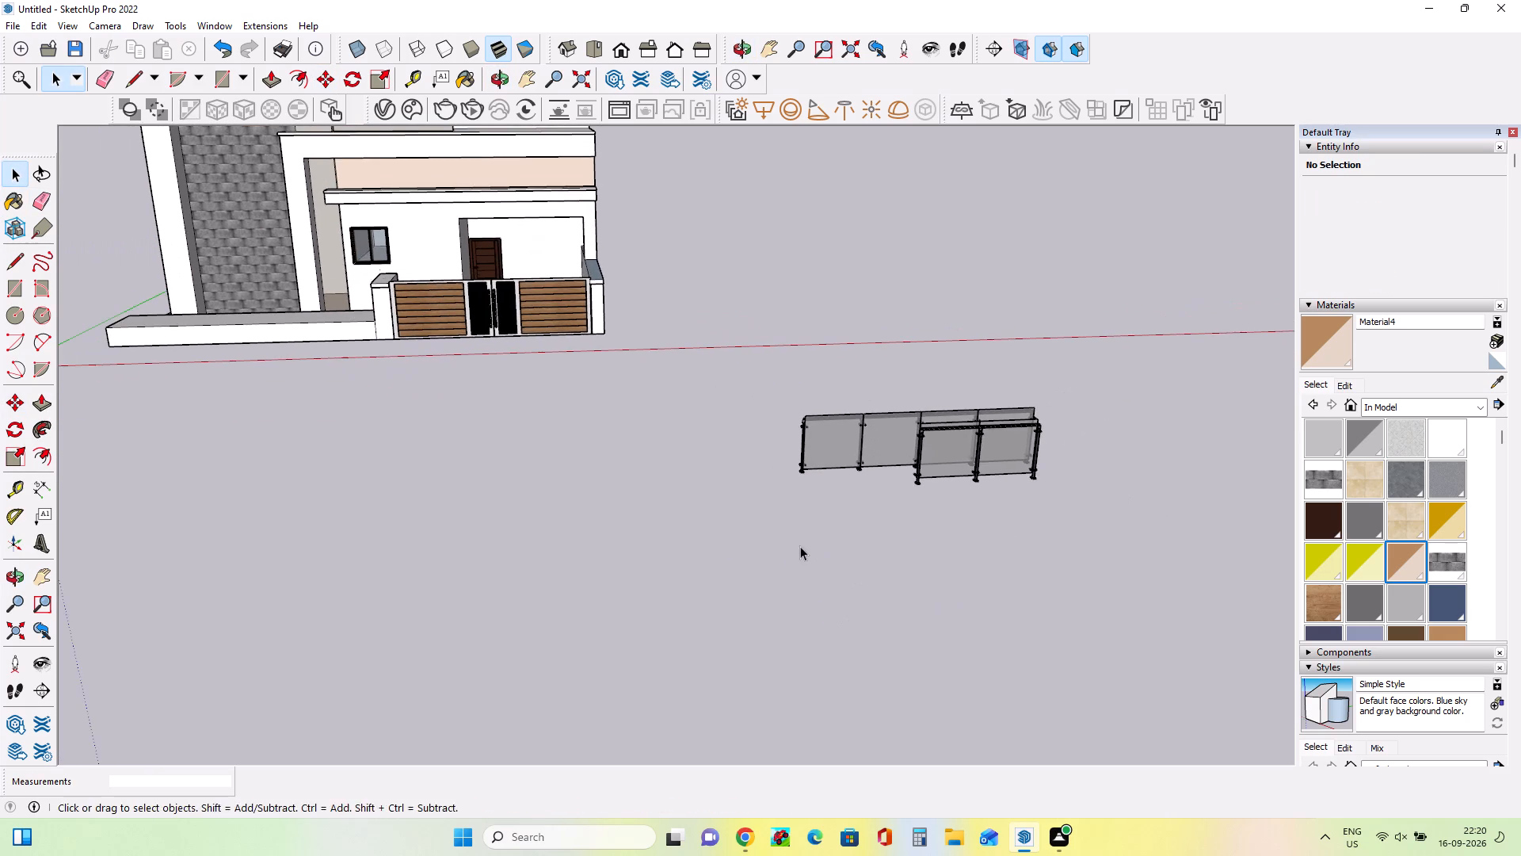
middle_click_drag(800, 548, 801, 572)
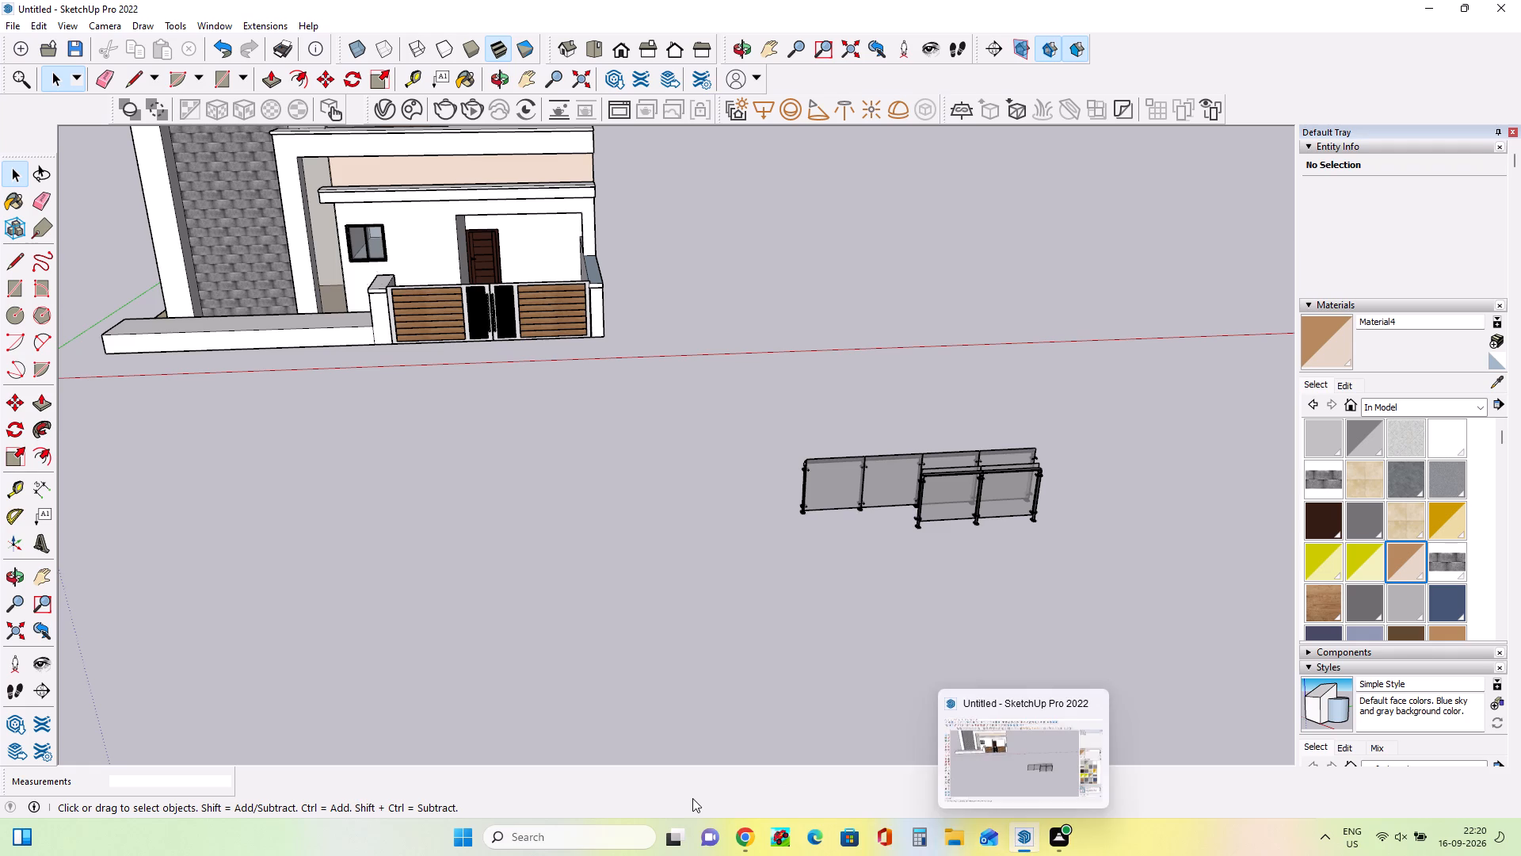
Switch to the 3D Warehouse page in Chrome and download the 412 KB two-panel "Glass" railing model.
left_click(751, 838)
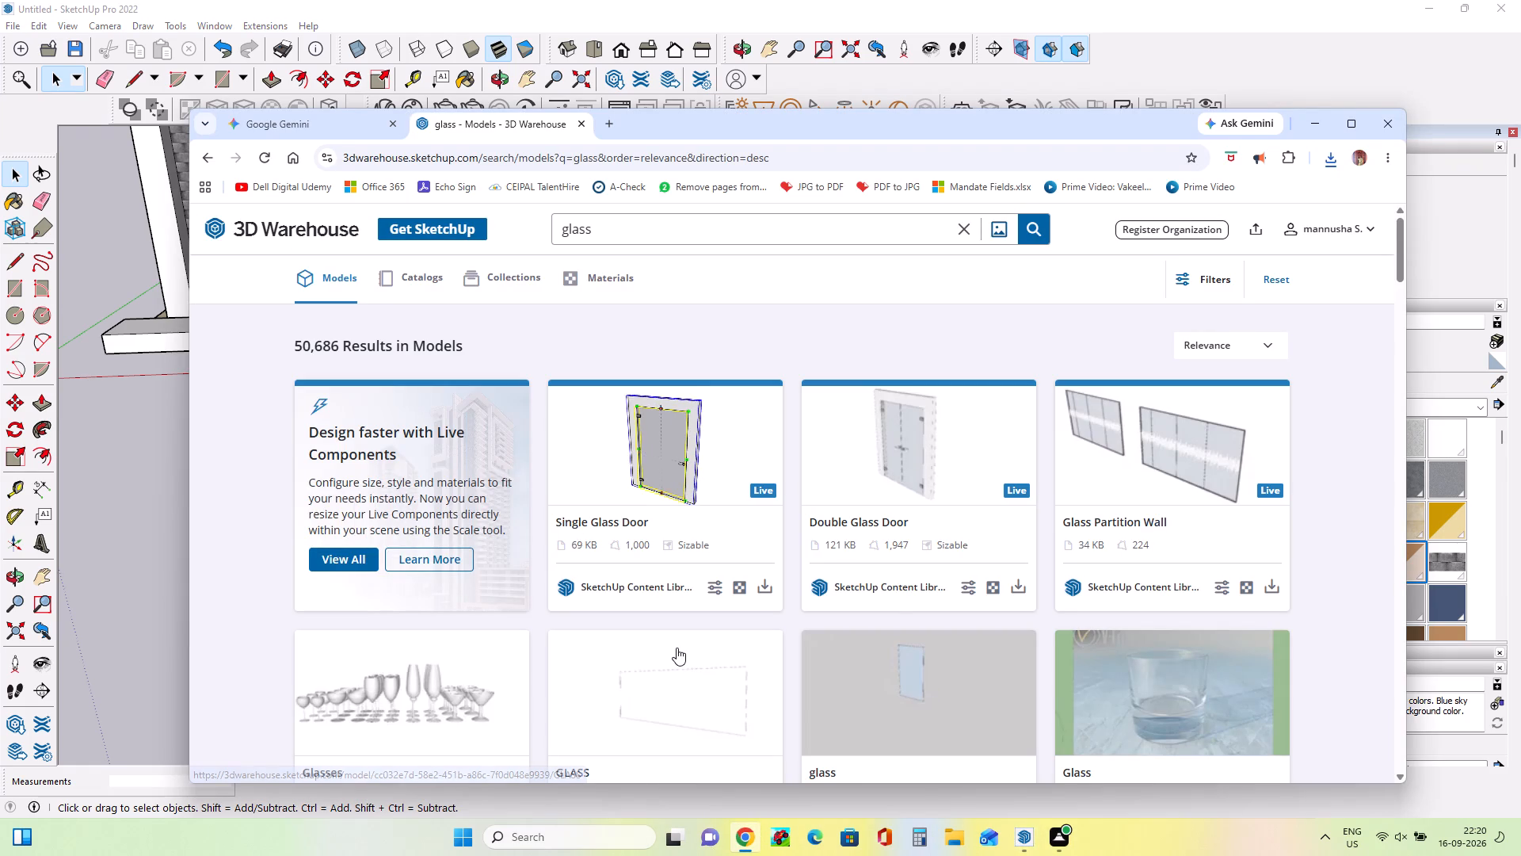
scroll(680, 653, "down", 3)
scroll(680, 653, "up", 6)
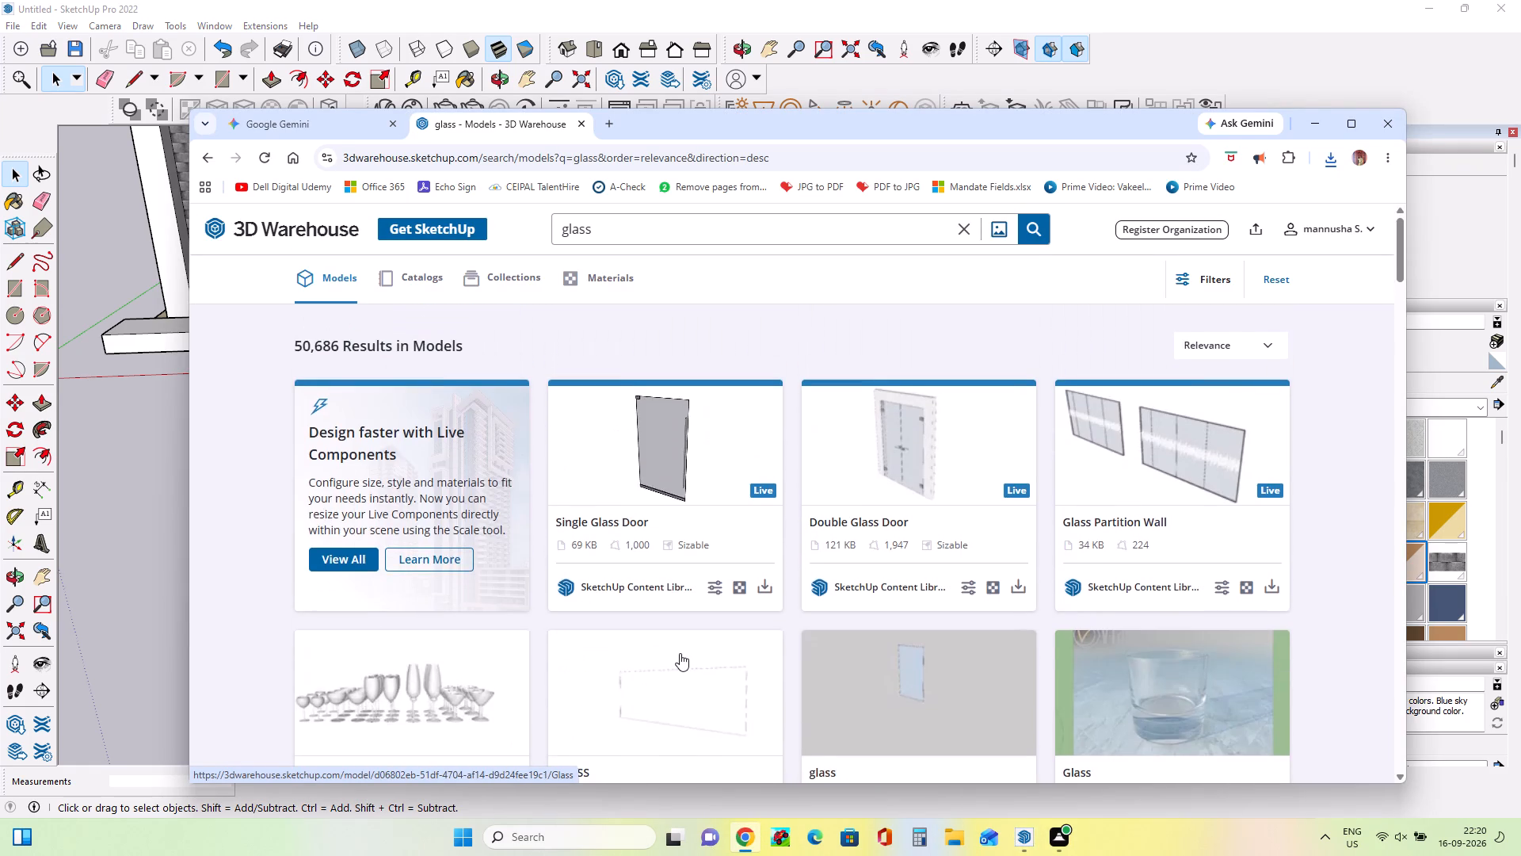
scroll(680, 653, "down", 6)
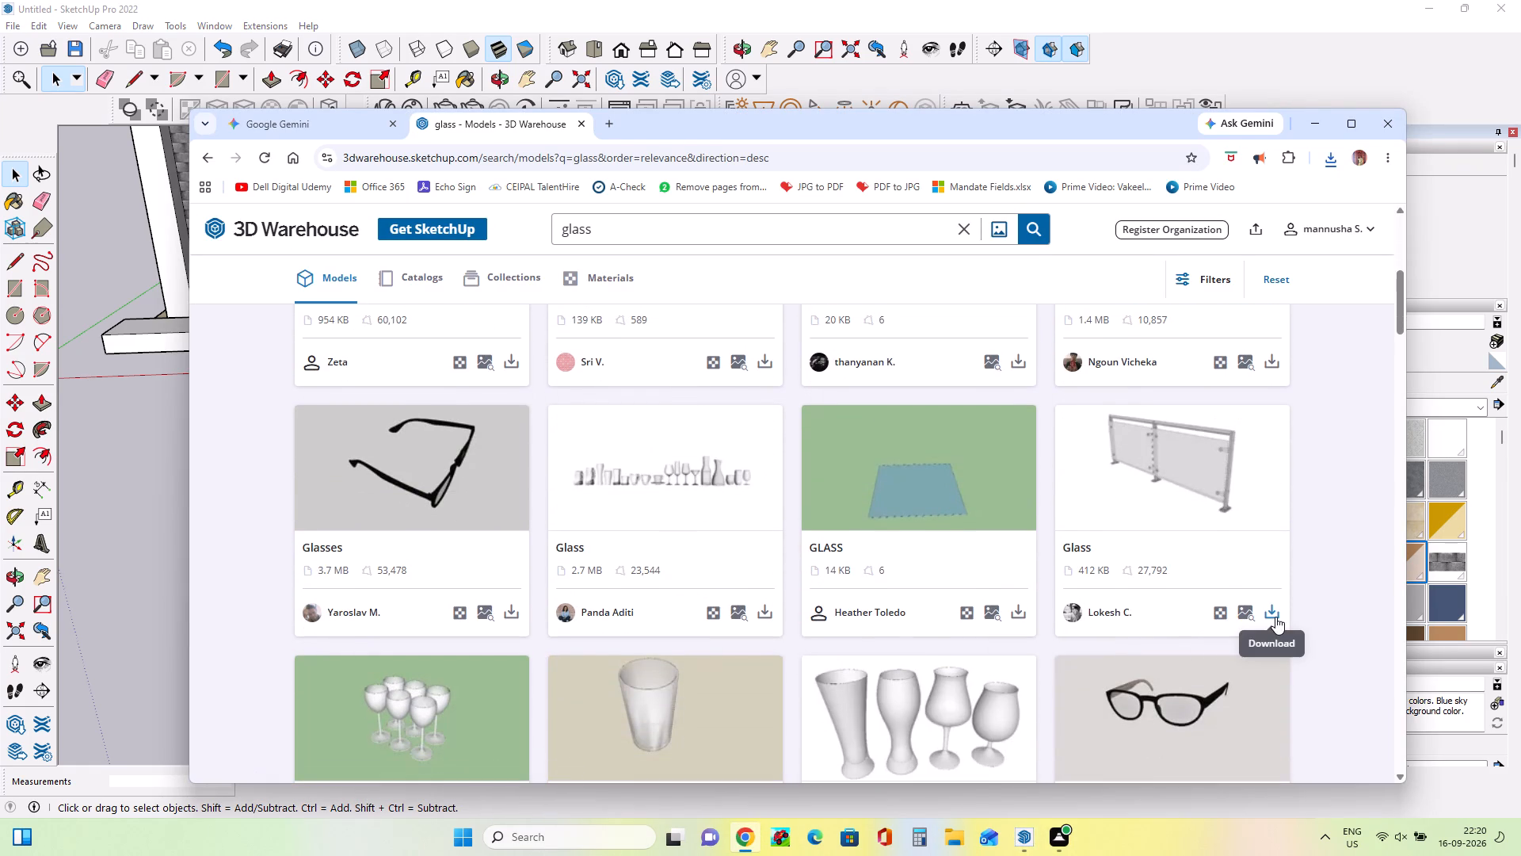
left_click(1275, 617)
left_click(1249, 643)
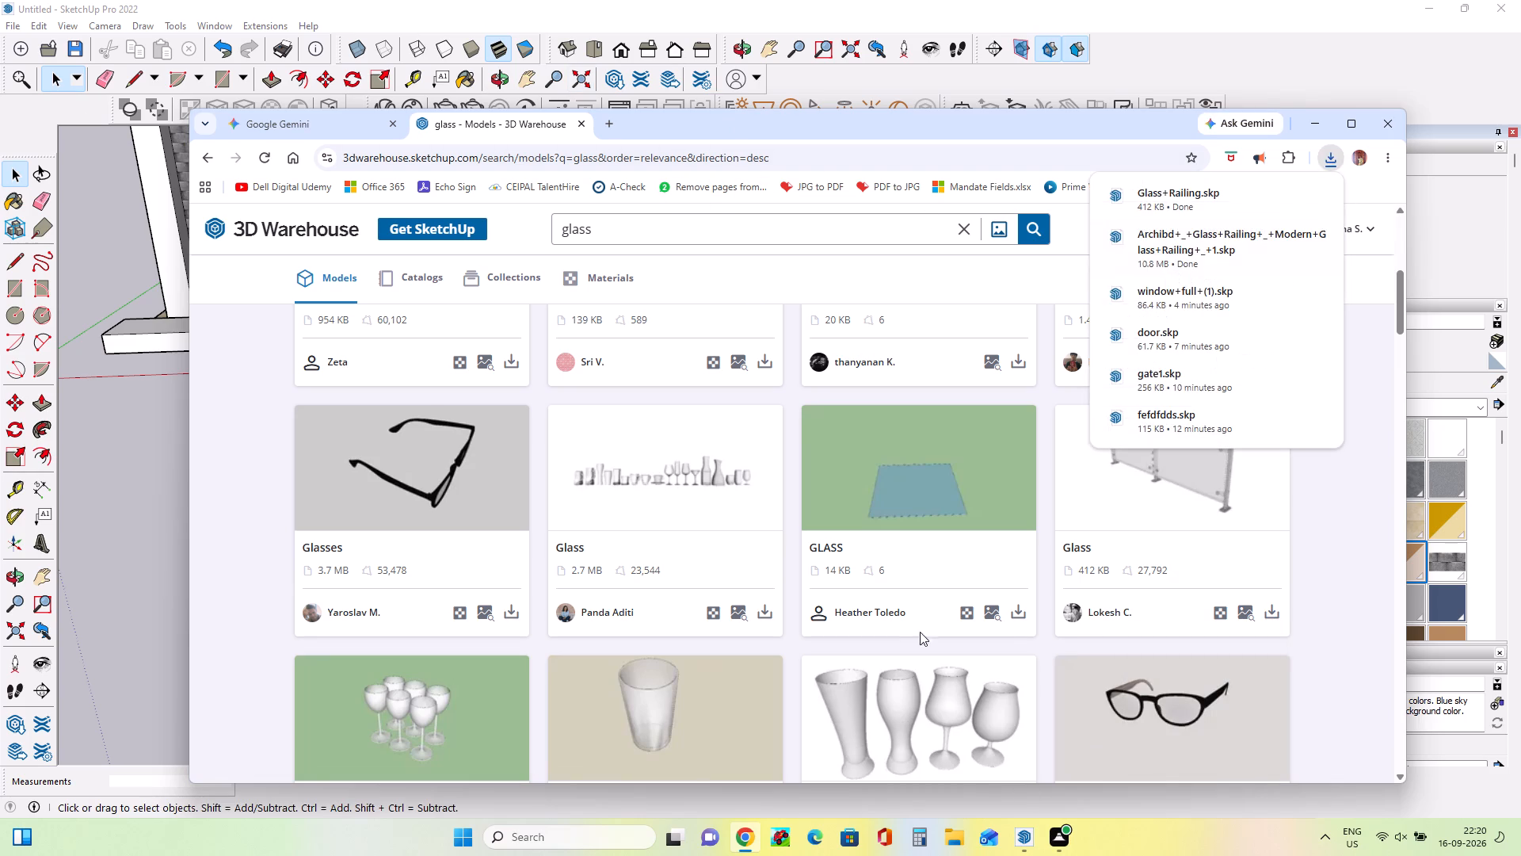
Switch to SketchUp, import the downloaded Glass+Railing file and place it on the open ground in front of the house.
left_click(1318, 105)
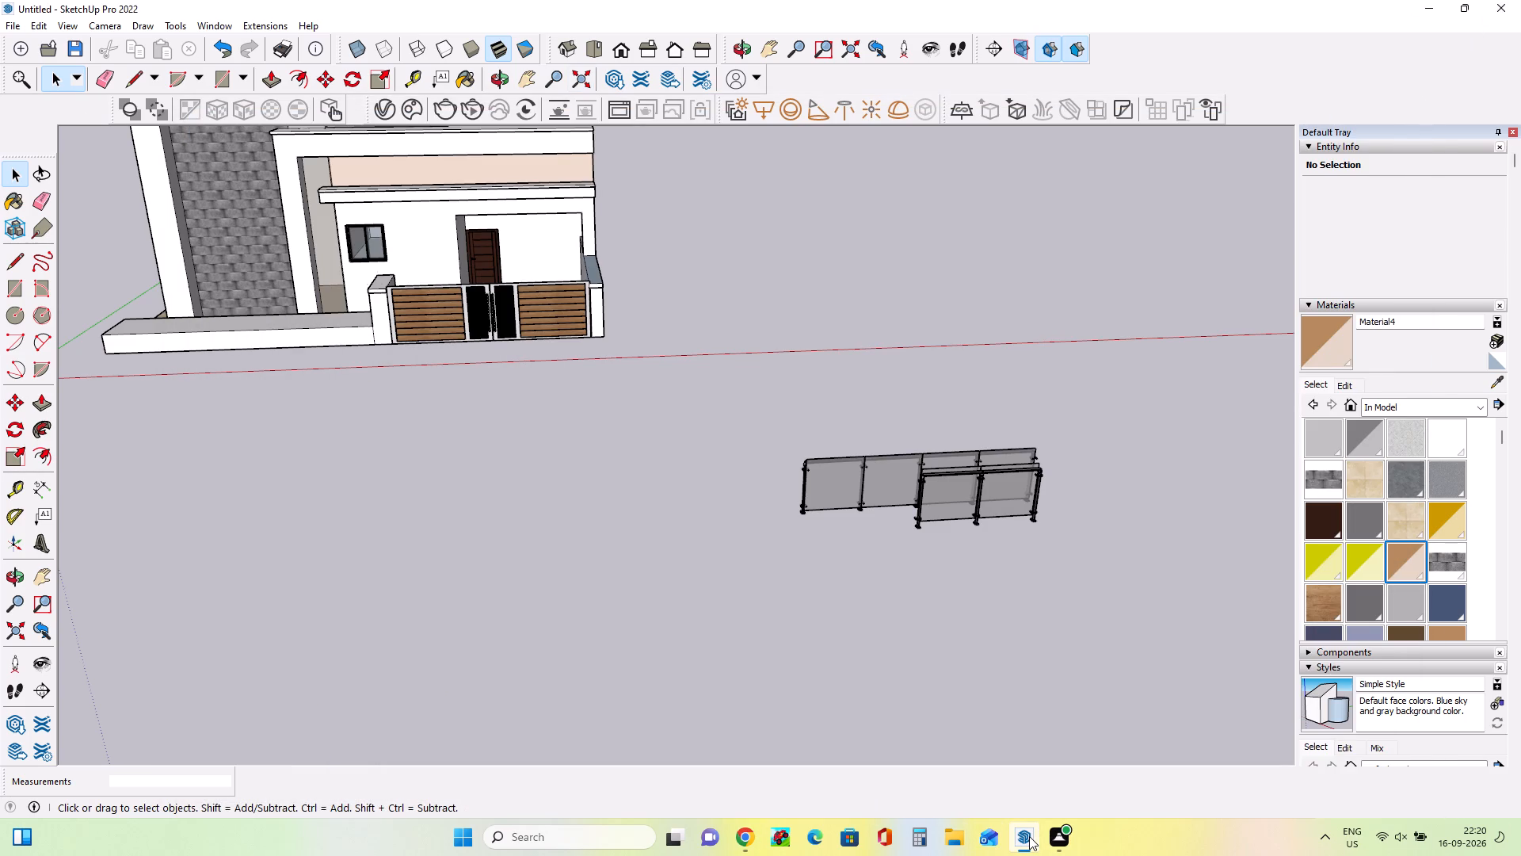
left_click(12, 32)
left_click(129, 296)
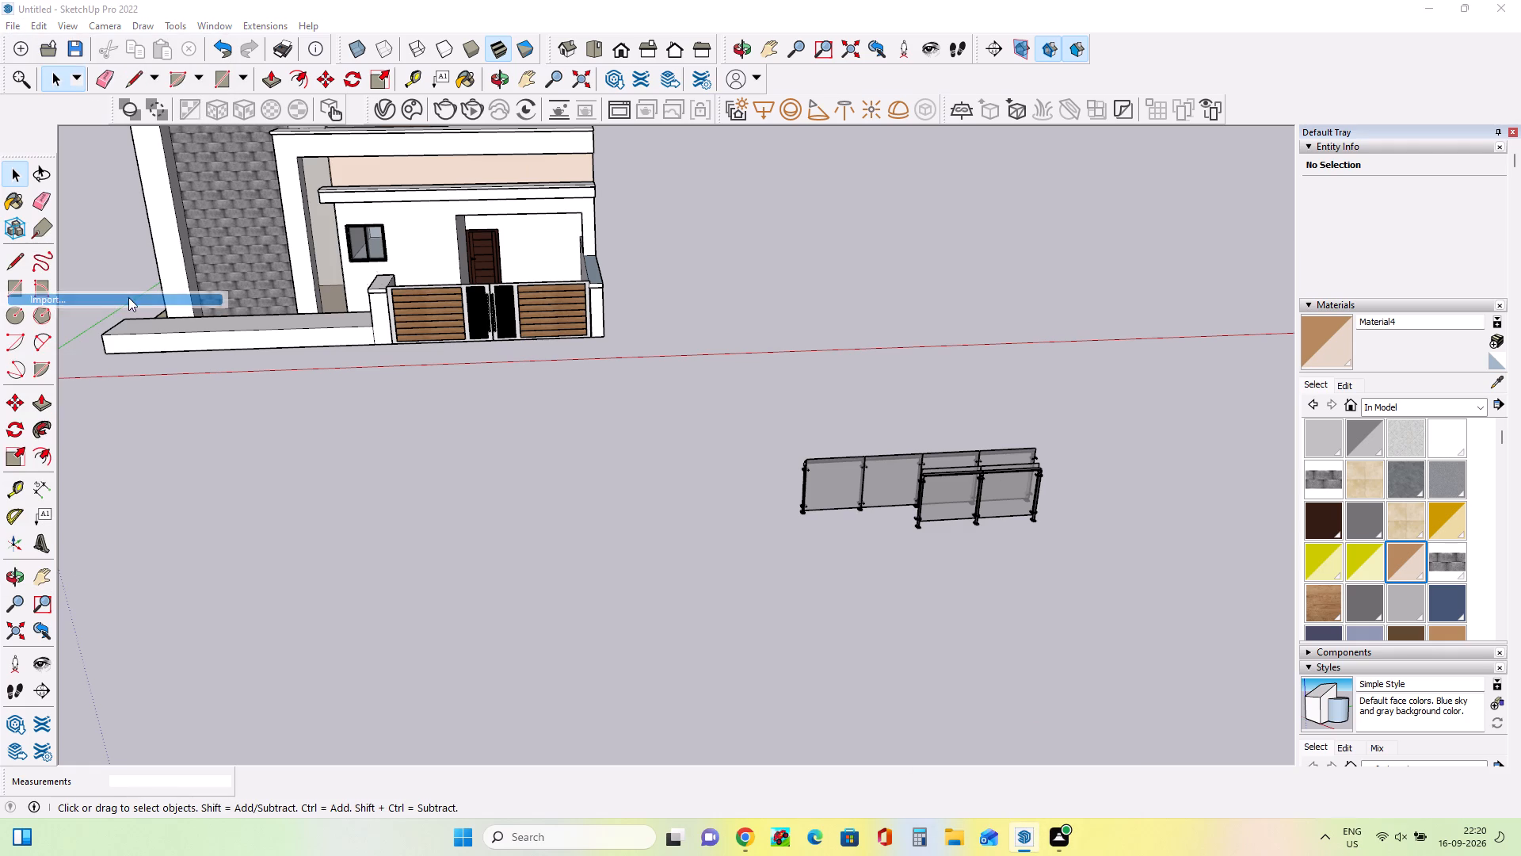
left_click(696, 384)
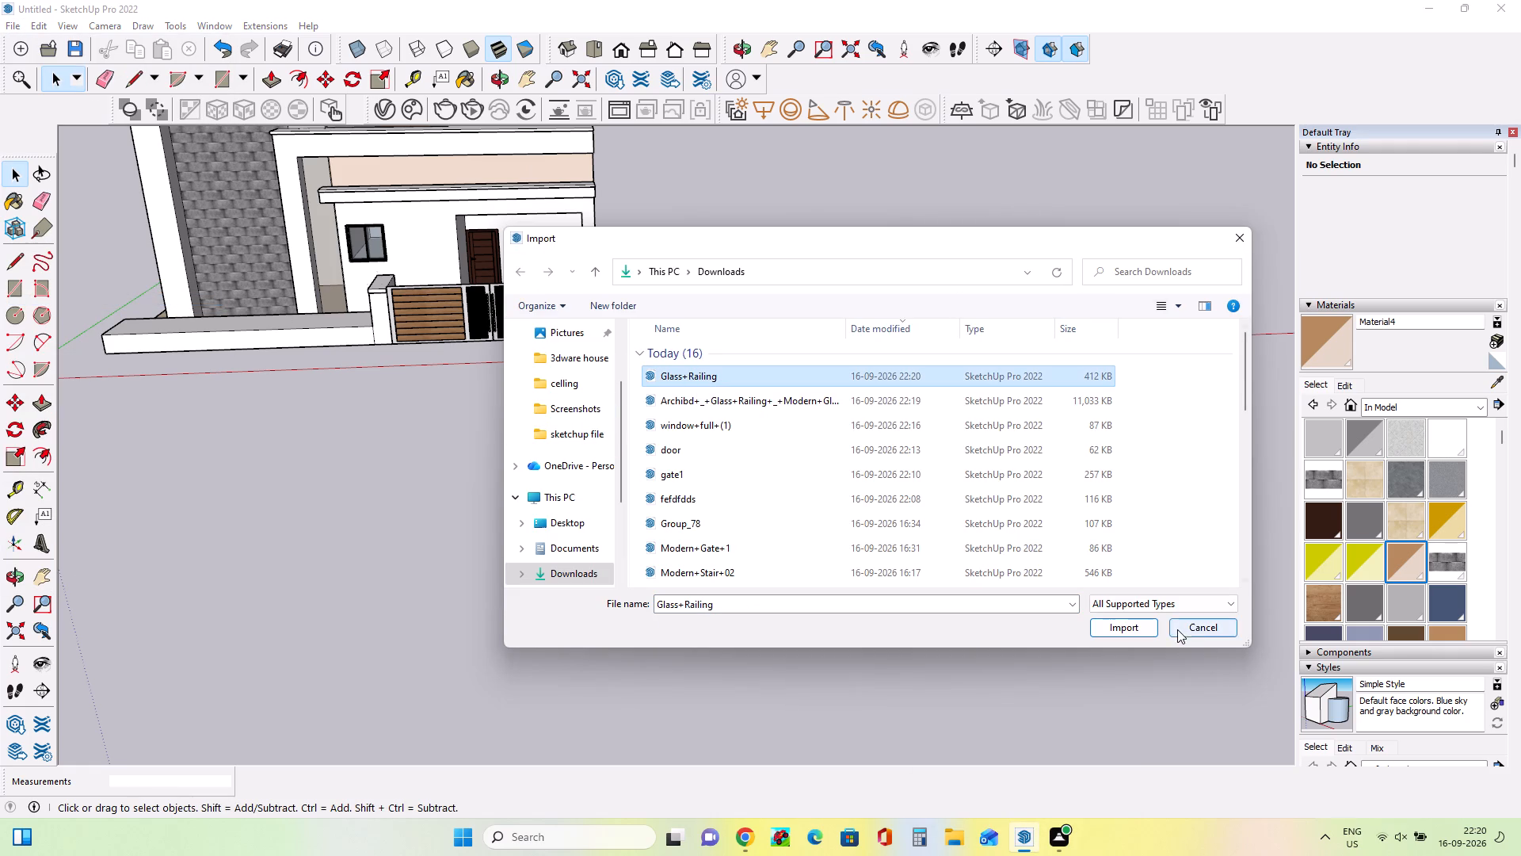
left_click(1146, 627)
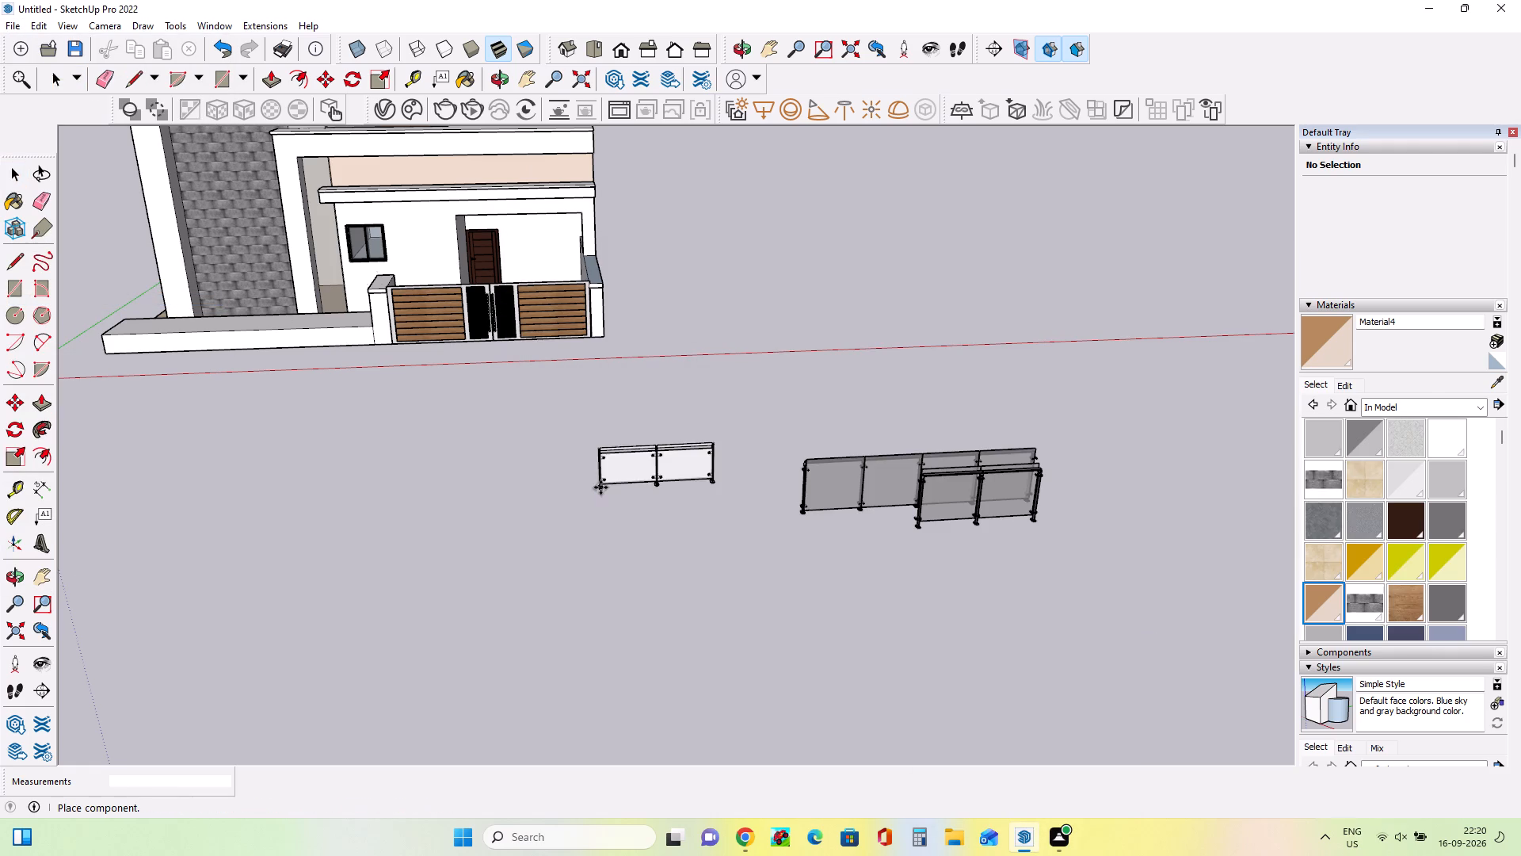
left_click(600, 473)
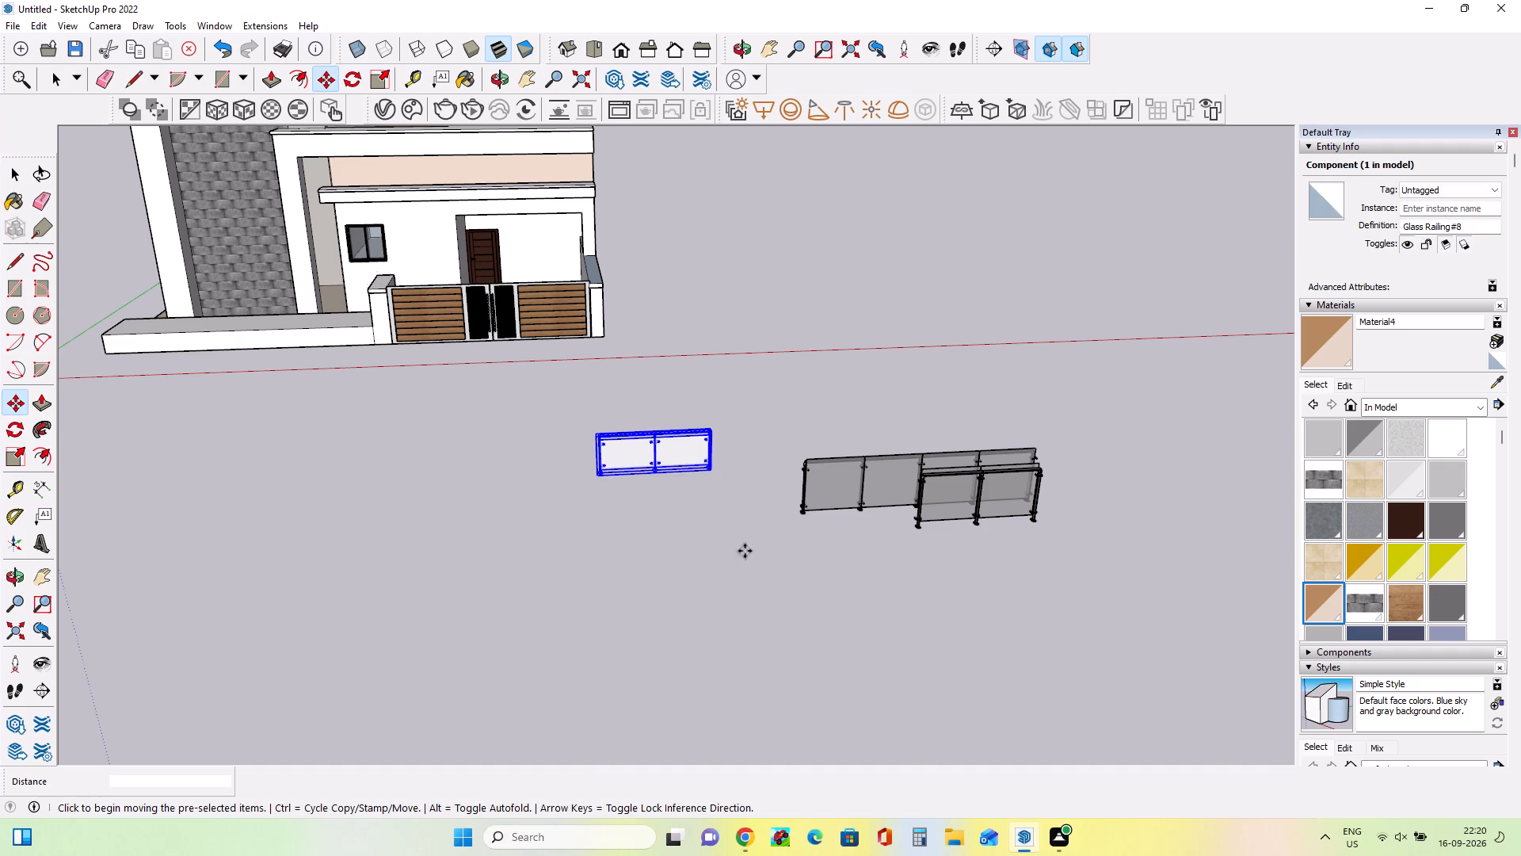
Move the imported two-panel glass railing onto the upper-floor balcony slab, beside the framed window.
middle_click_drag(741, 548, 1102, 602)
left_click(987, 472)
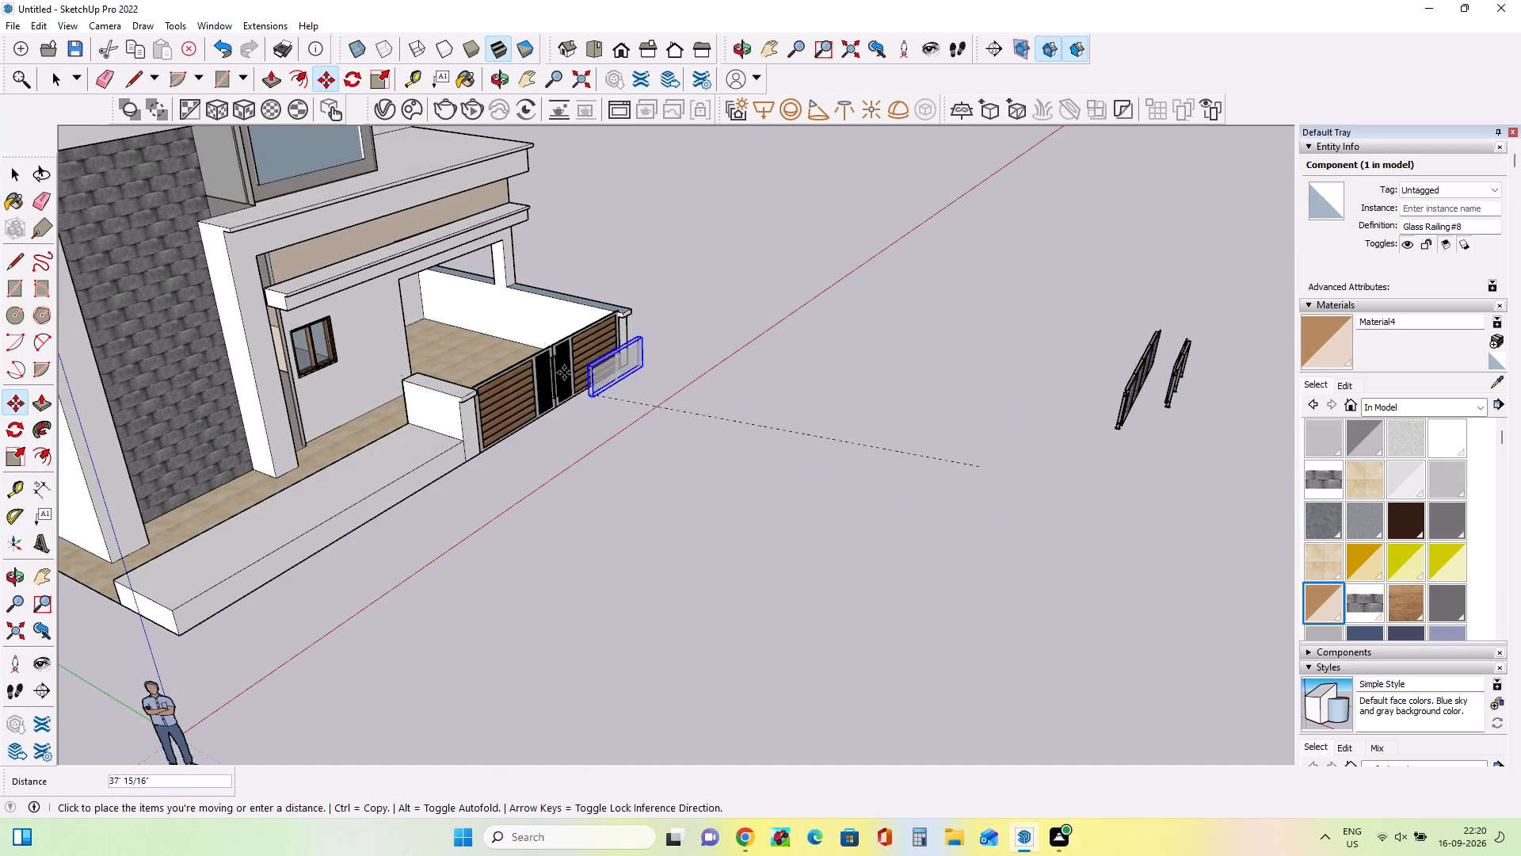
middle_click_drag(402, 143, 318, 249)
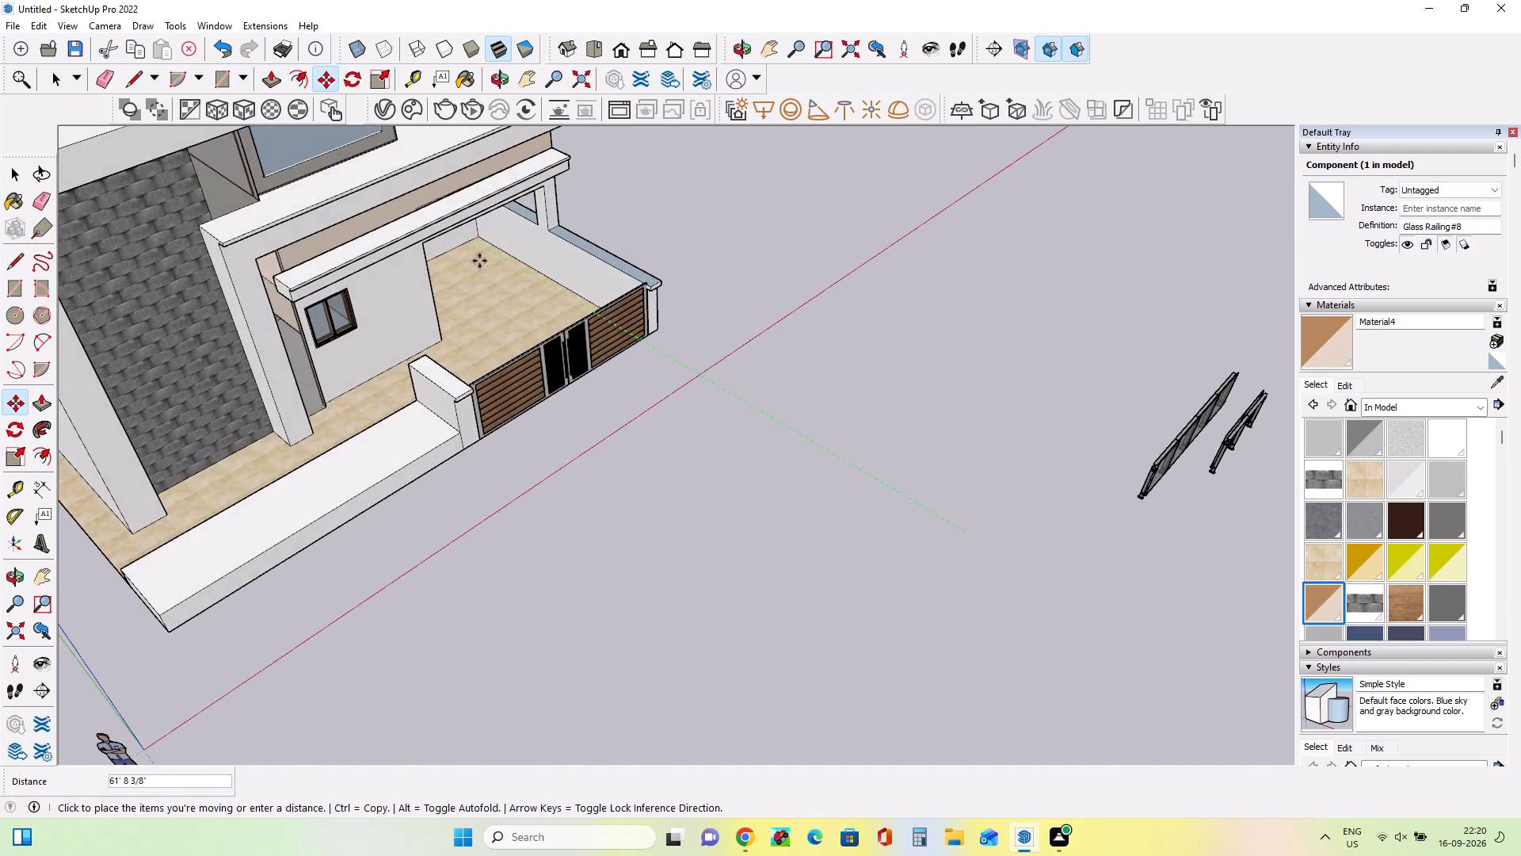
scroll(482, 266, "down", 8)
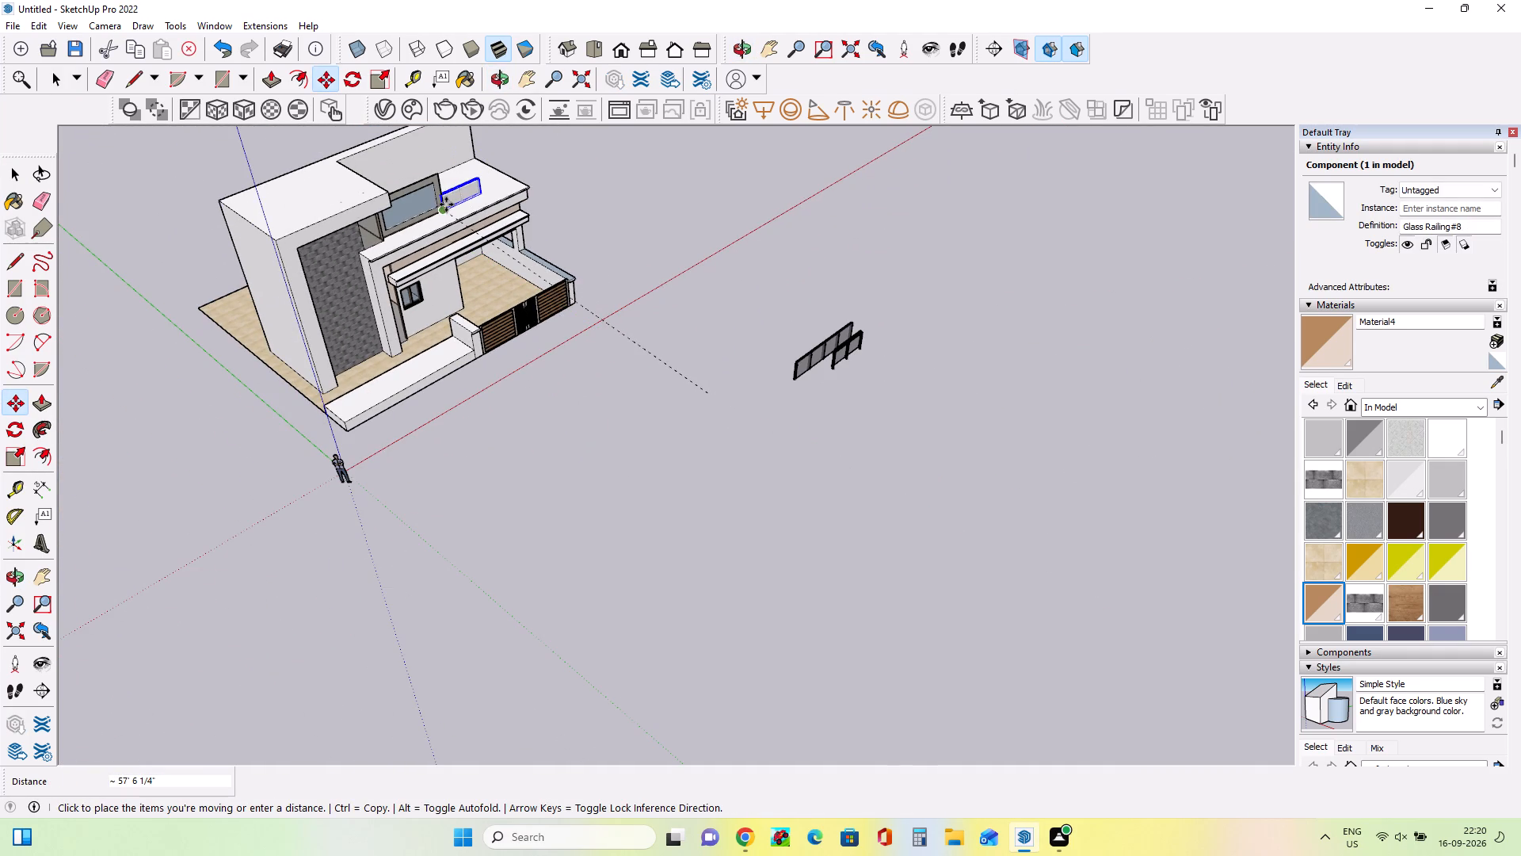
left_click(446, 205)
scroll(494, 285, "up", 3)
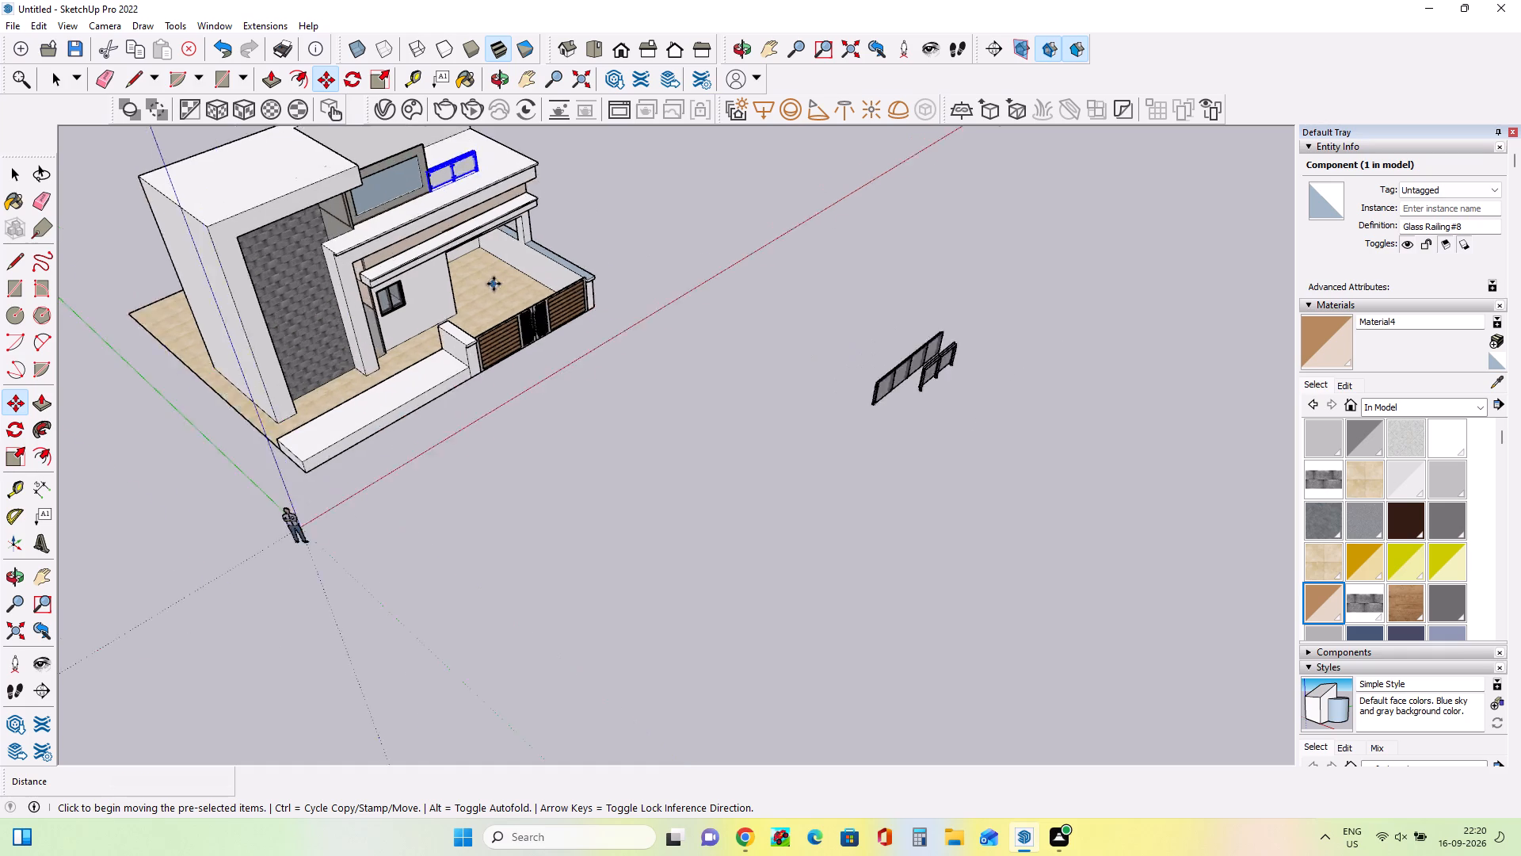
scroll(494, 284, "up", 2)
scroll(789, 403, "down", 4)
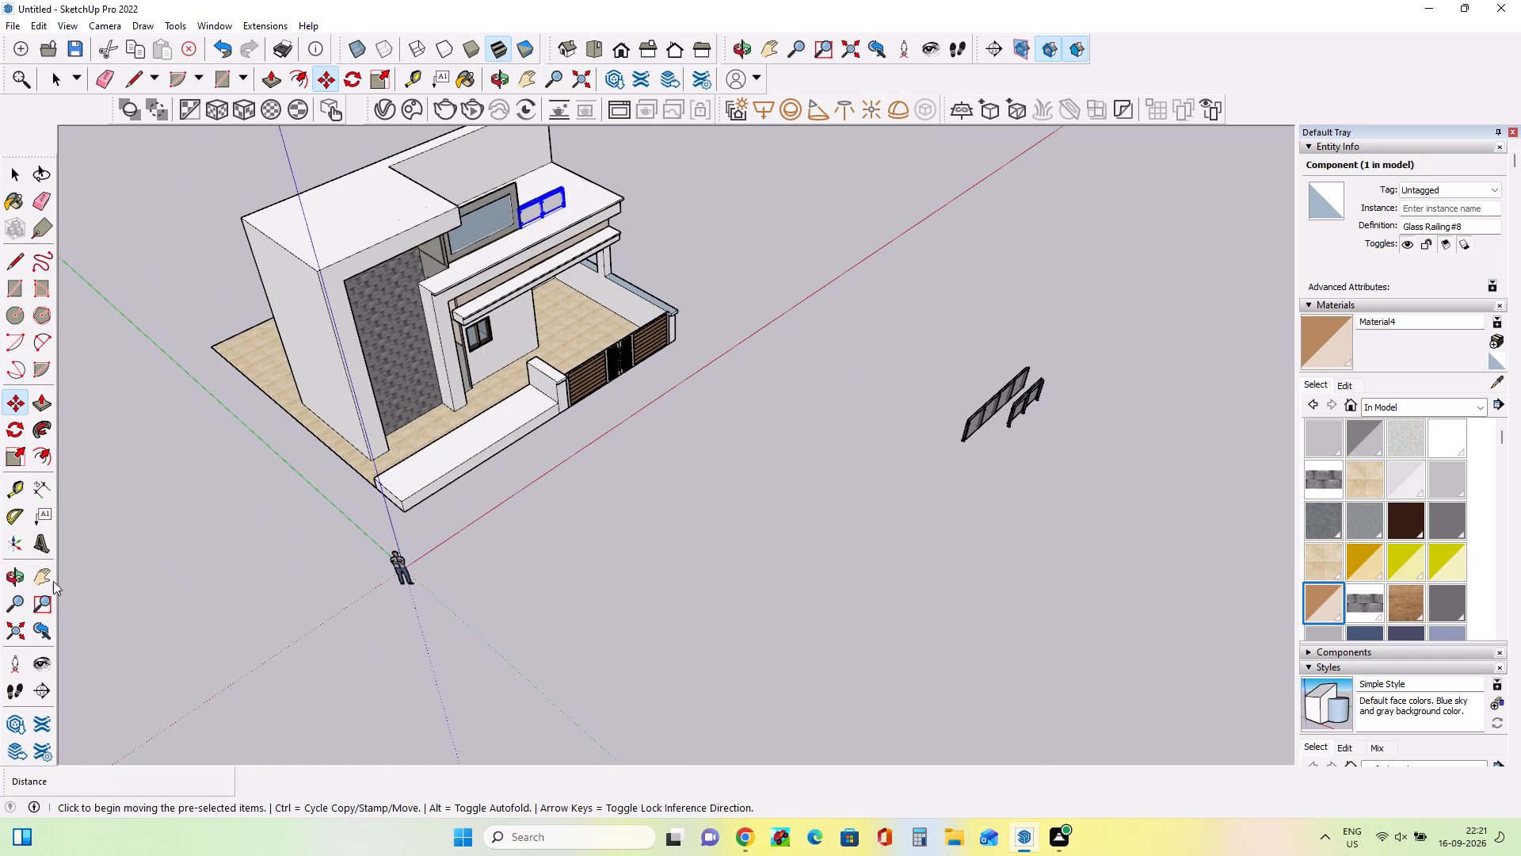
Scale the balcony railing uniformly by about 1.90 so it spans from the window frame to the slab's outer end.
left_click(46, 580)
middle_click_drag(778, 619, 394, 632)
scroll(787, 200, "up", 6)
left_click_drag(671, 315, 660, 518)
scroll(726, 506, "up", 4)
middle_click_drag(734, 497, 759, 415)
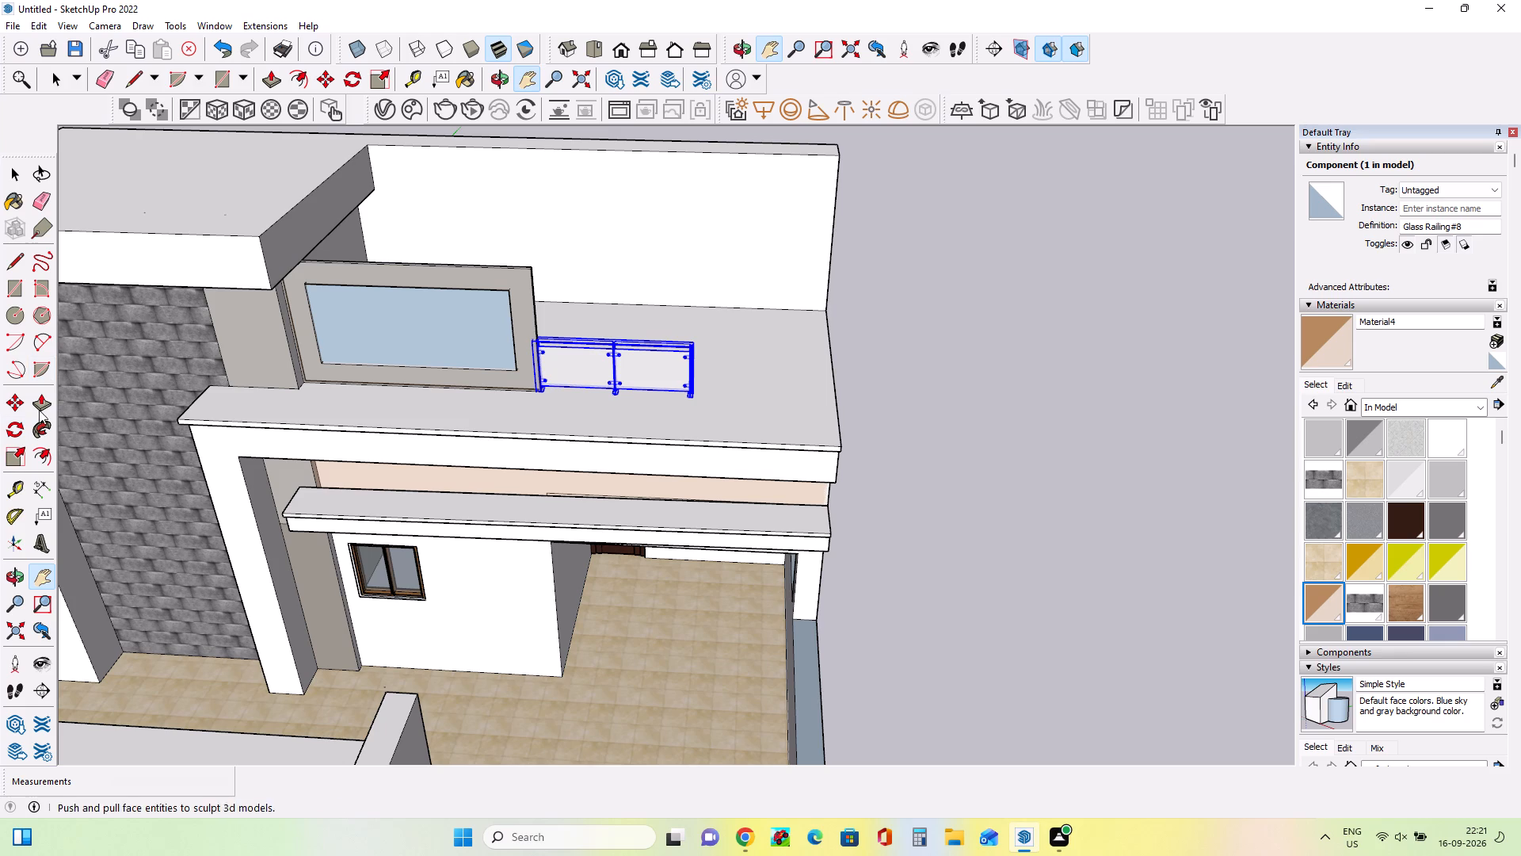
left_click(16, 451)
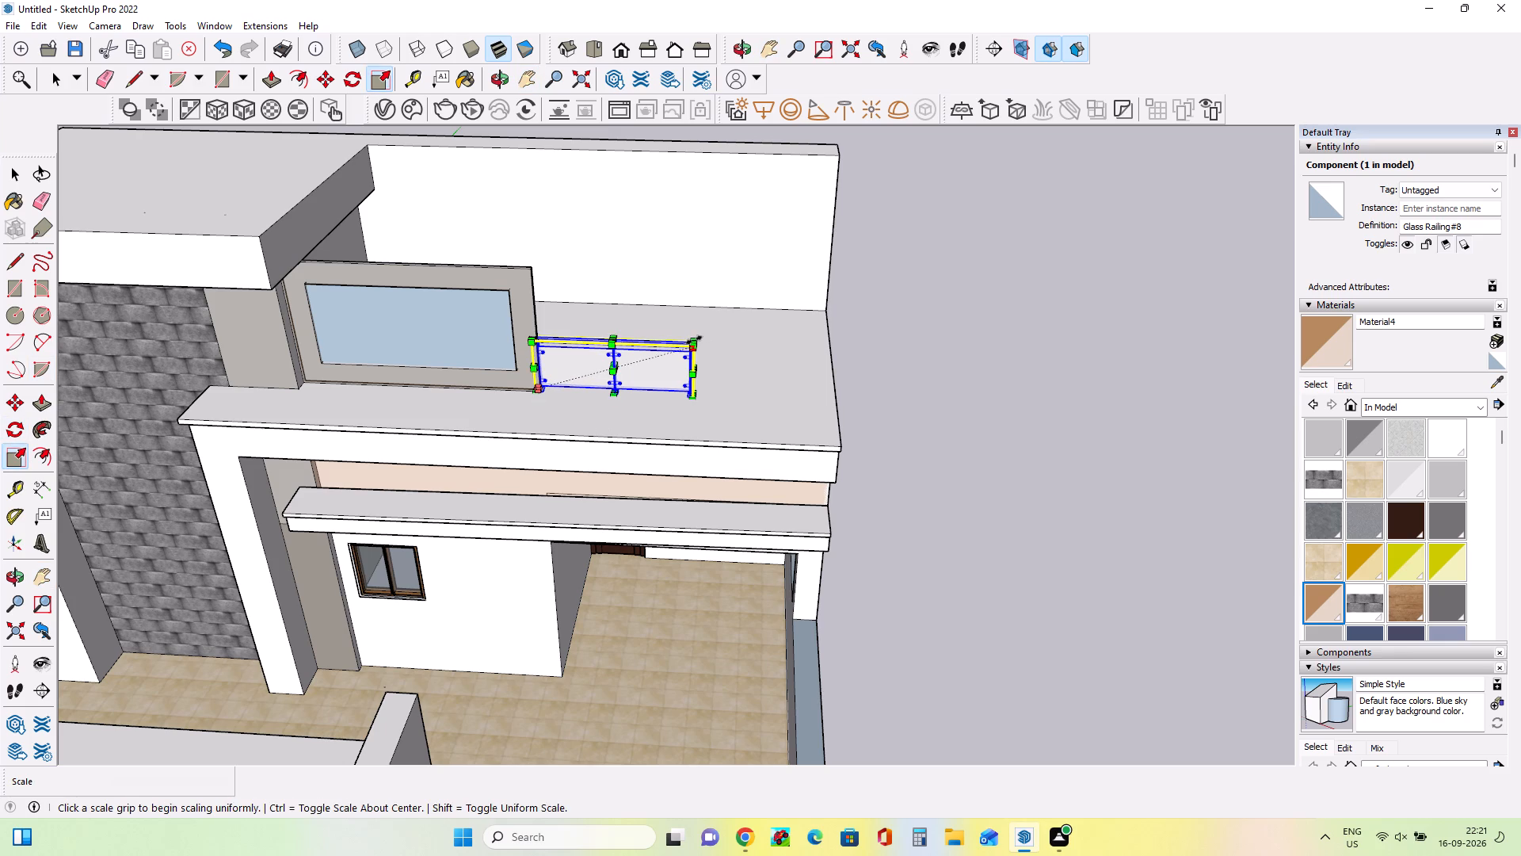
left_click(694, 340)
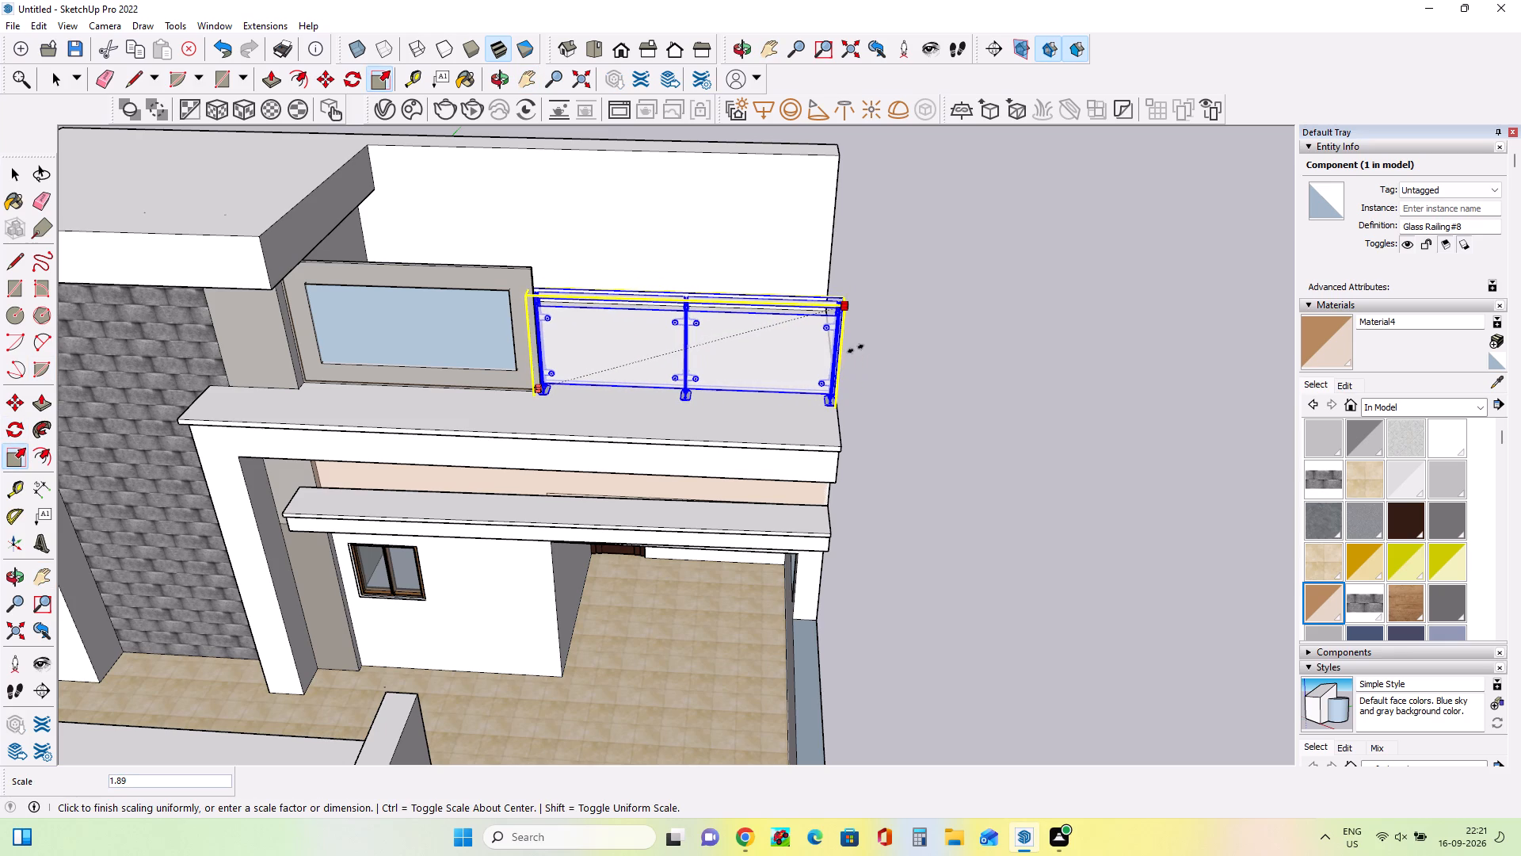
left_click(856, 349)
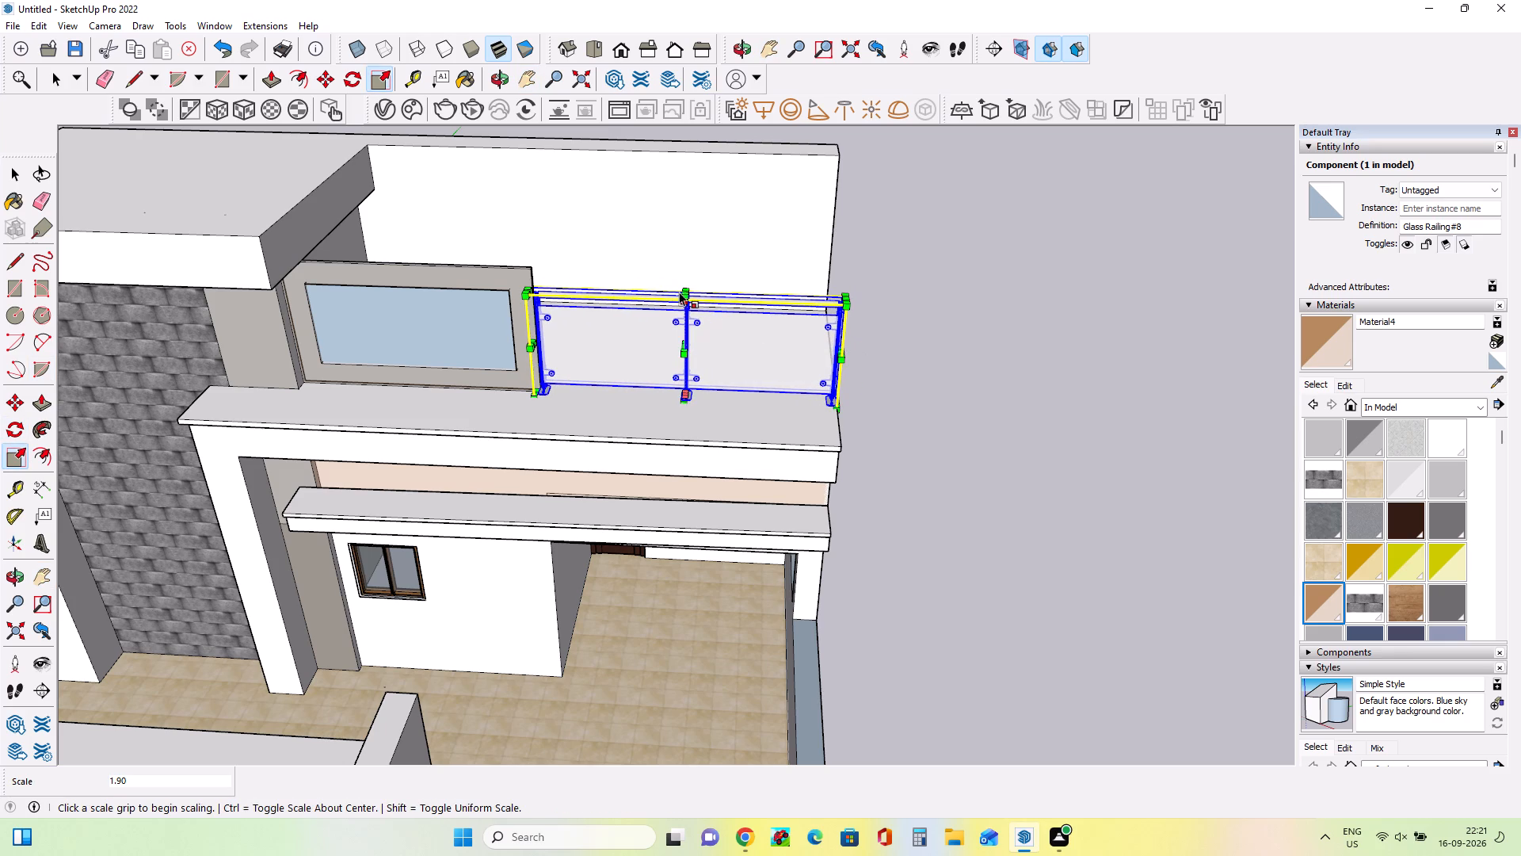
Stretch the balcony railing vertically by a factor of about 1.19 and deselect it.
left_click(688, 290)
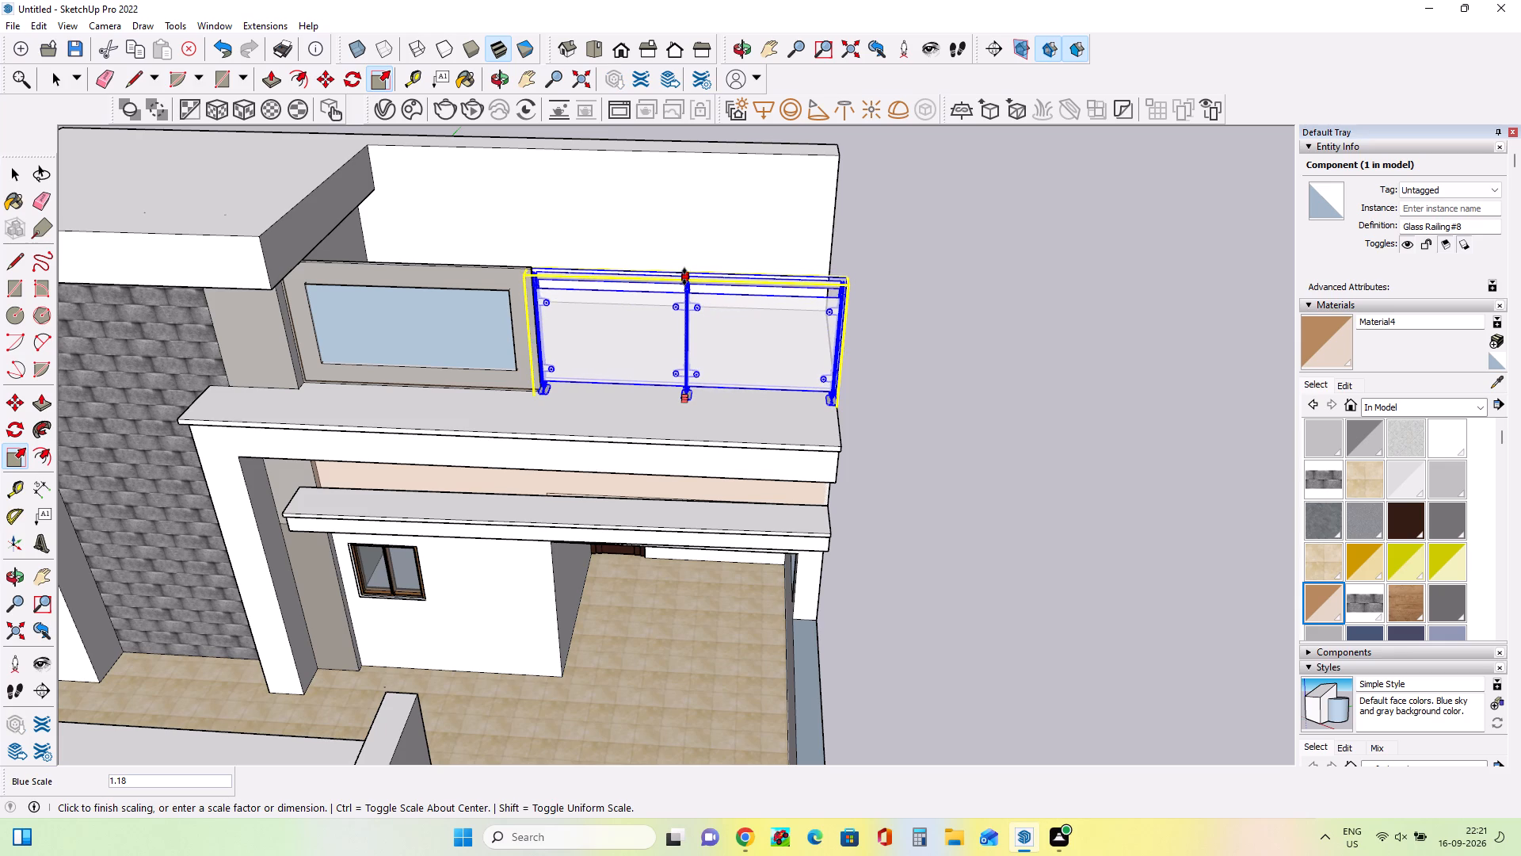
left_click(684, 276)
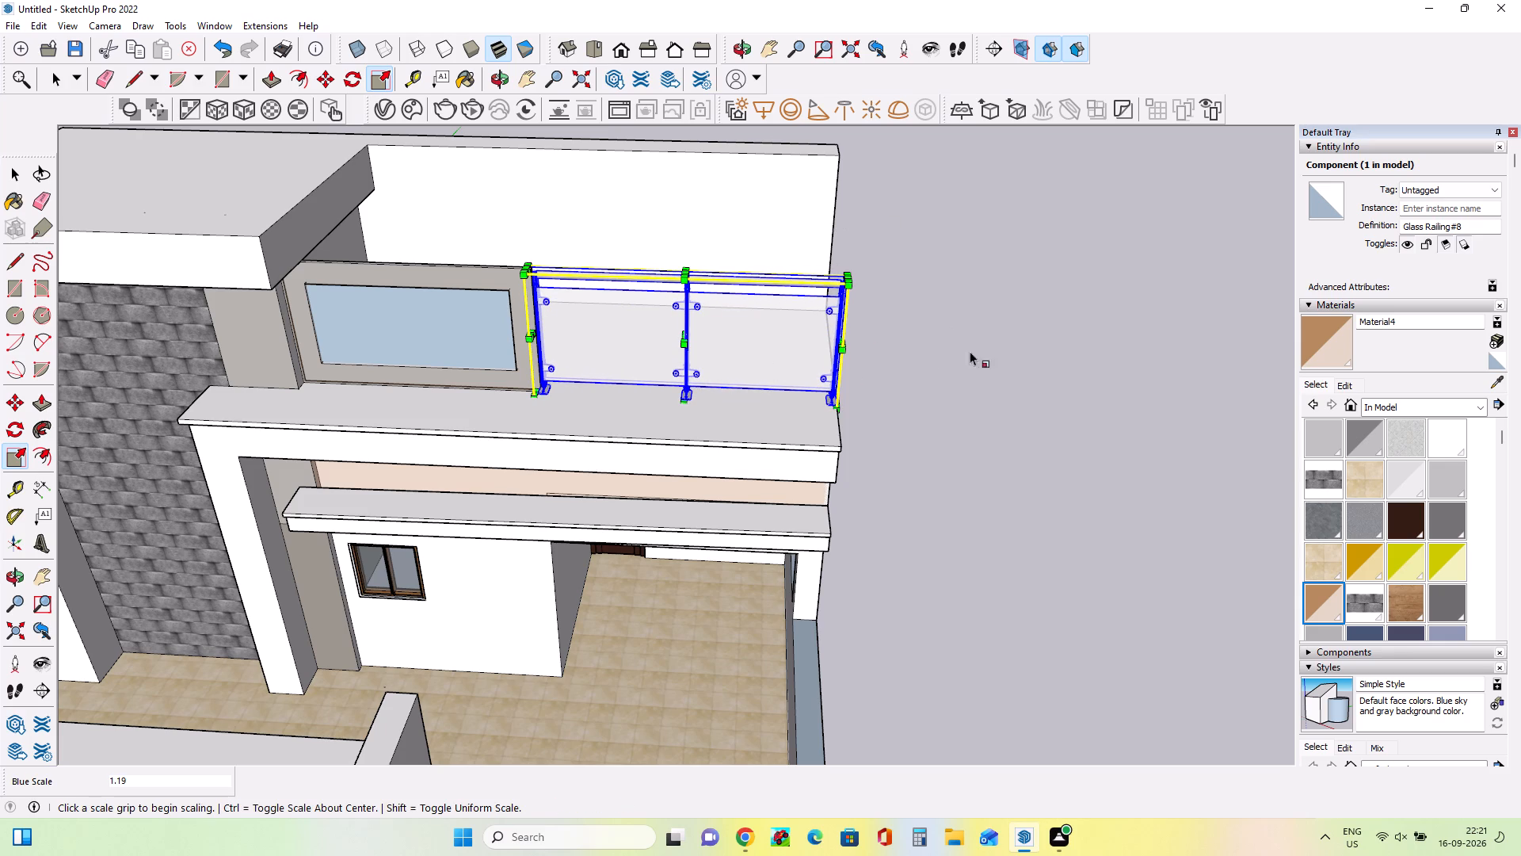
middle_click_drag(1105, 372, 792, 372)
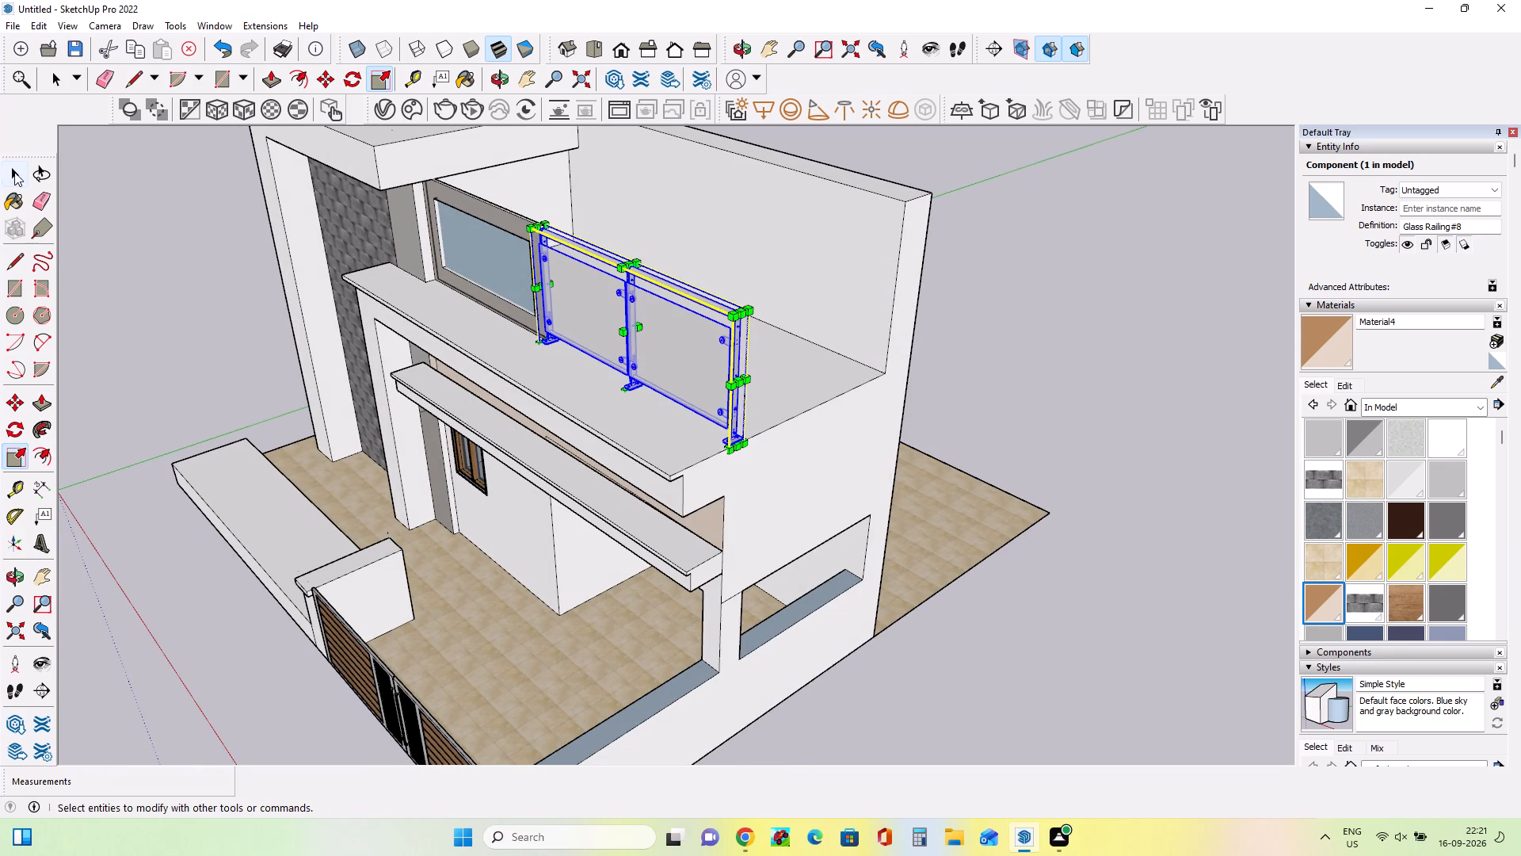
left_click(14, 172)
left_click(196, 252)
middle_click_drag(402, 372, 749, 397)
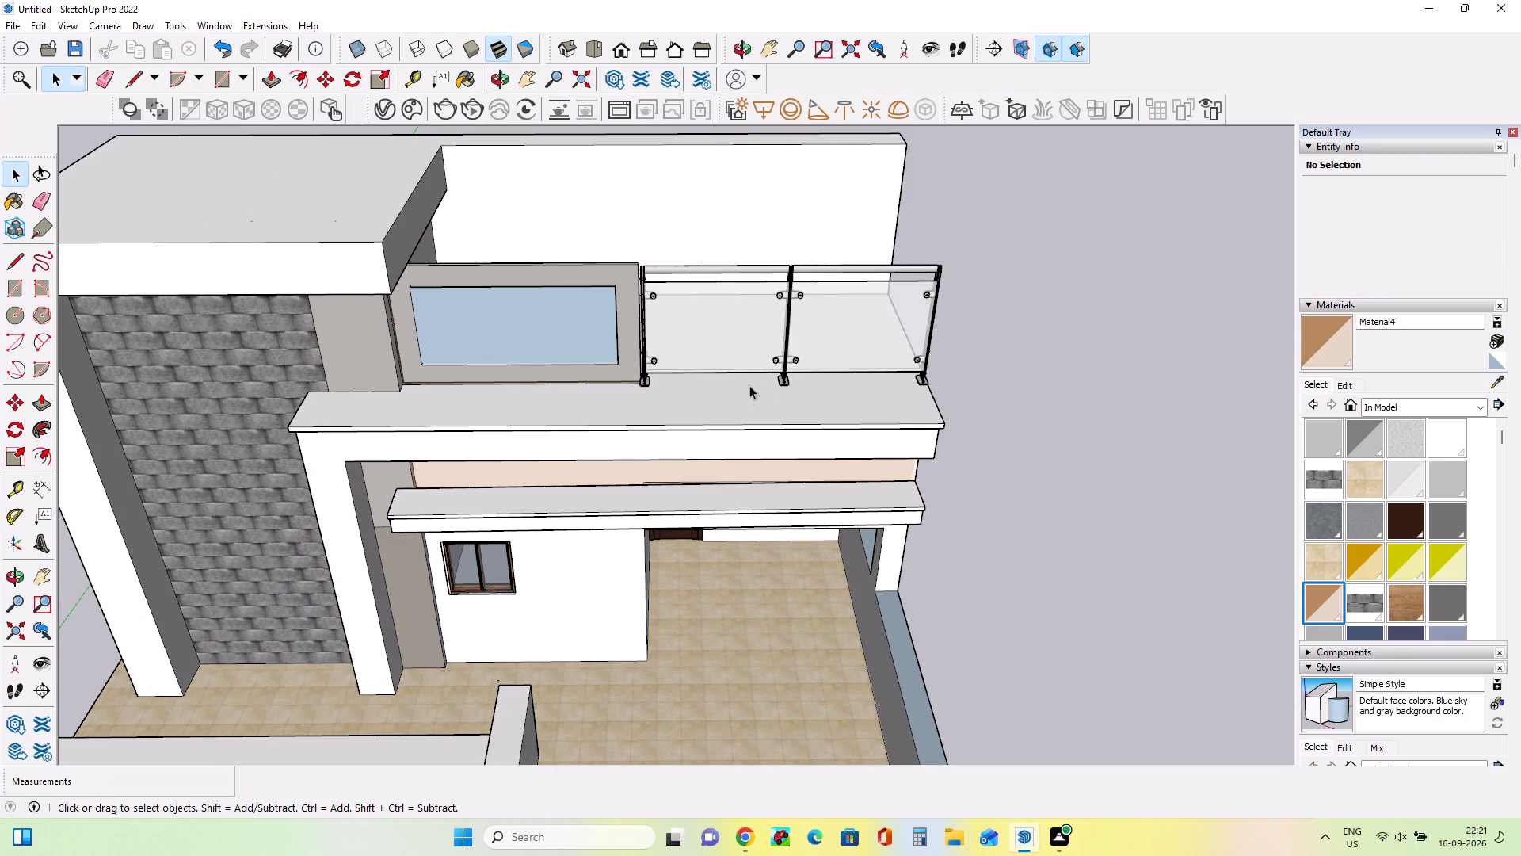
scroll(665, 319, "down", 2)
middle_click_drag(766, 360, 767, 331)
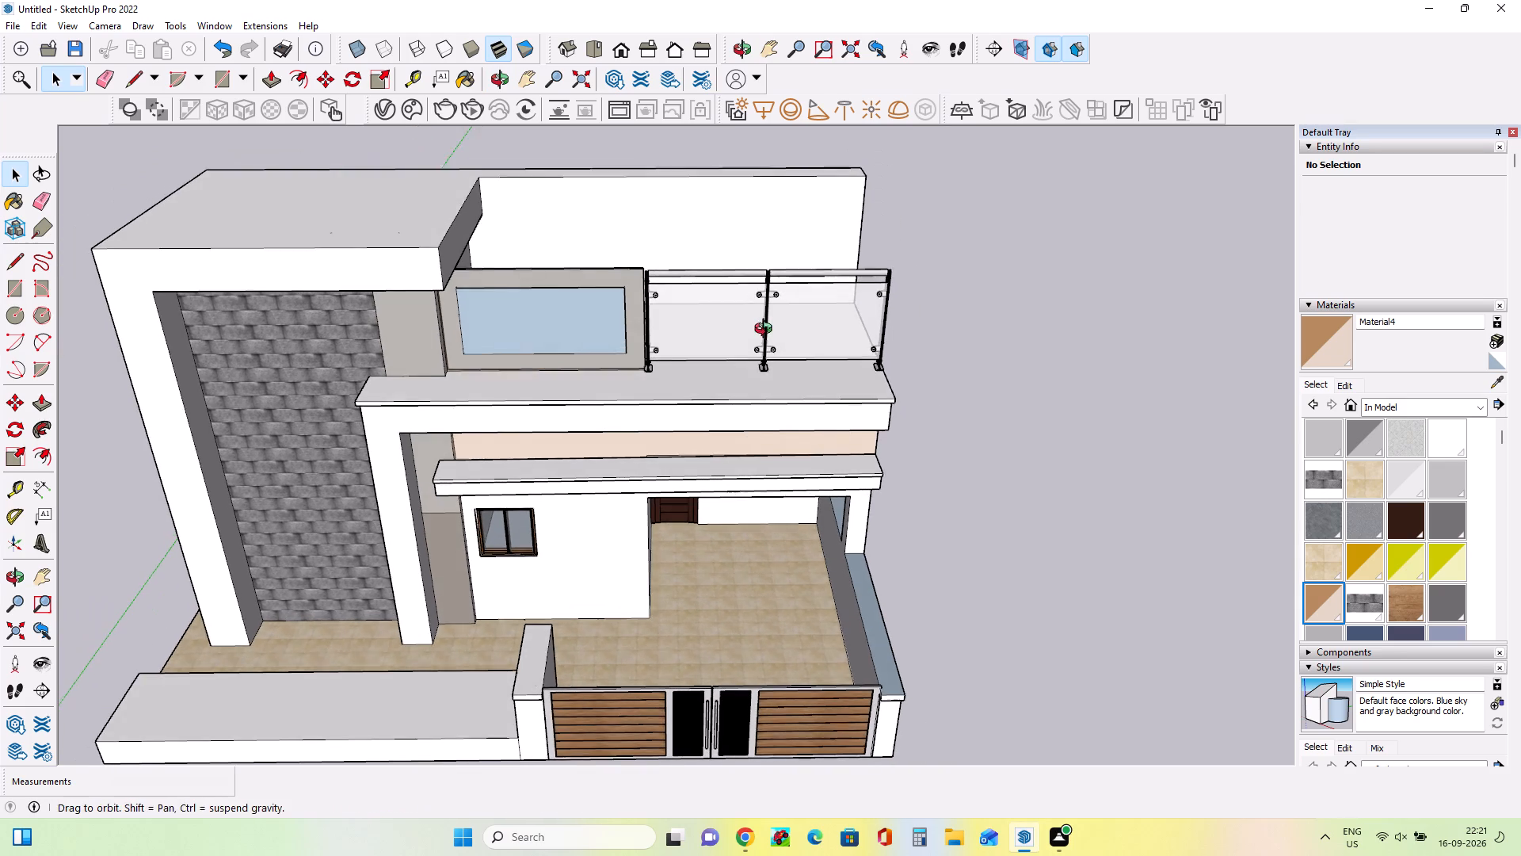
middle_click_drag(767, 331, 767, 330)
Apply the Translucent Glass Tinted material from the Glass and Mirrors collection to the balcony railing component.
left_click(806, 319)
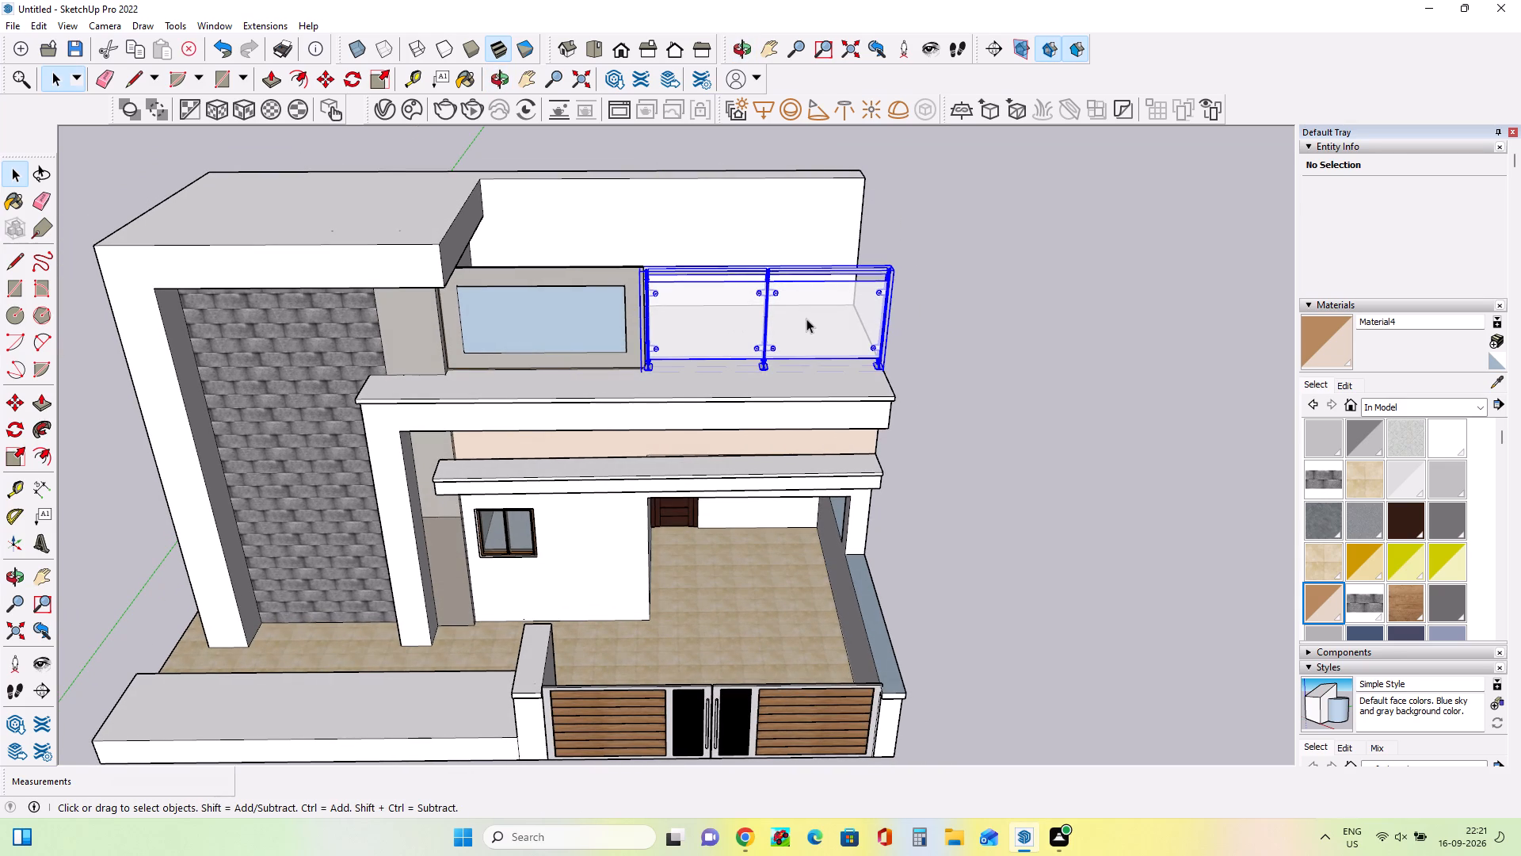
left_click(1420, 408)
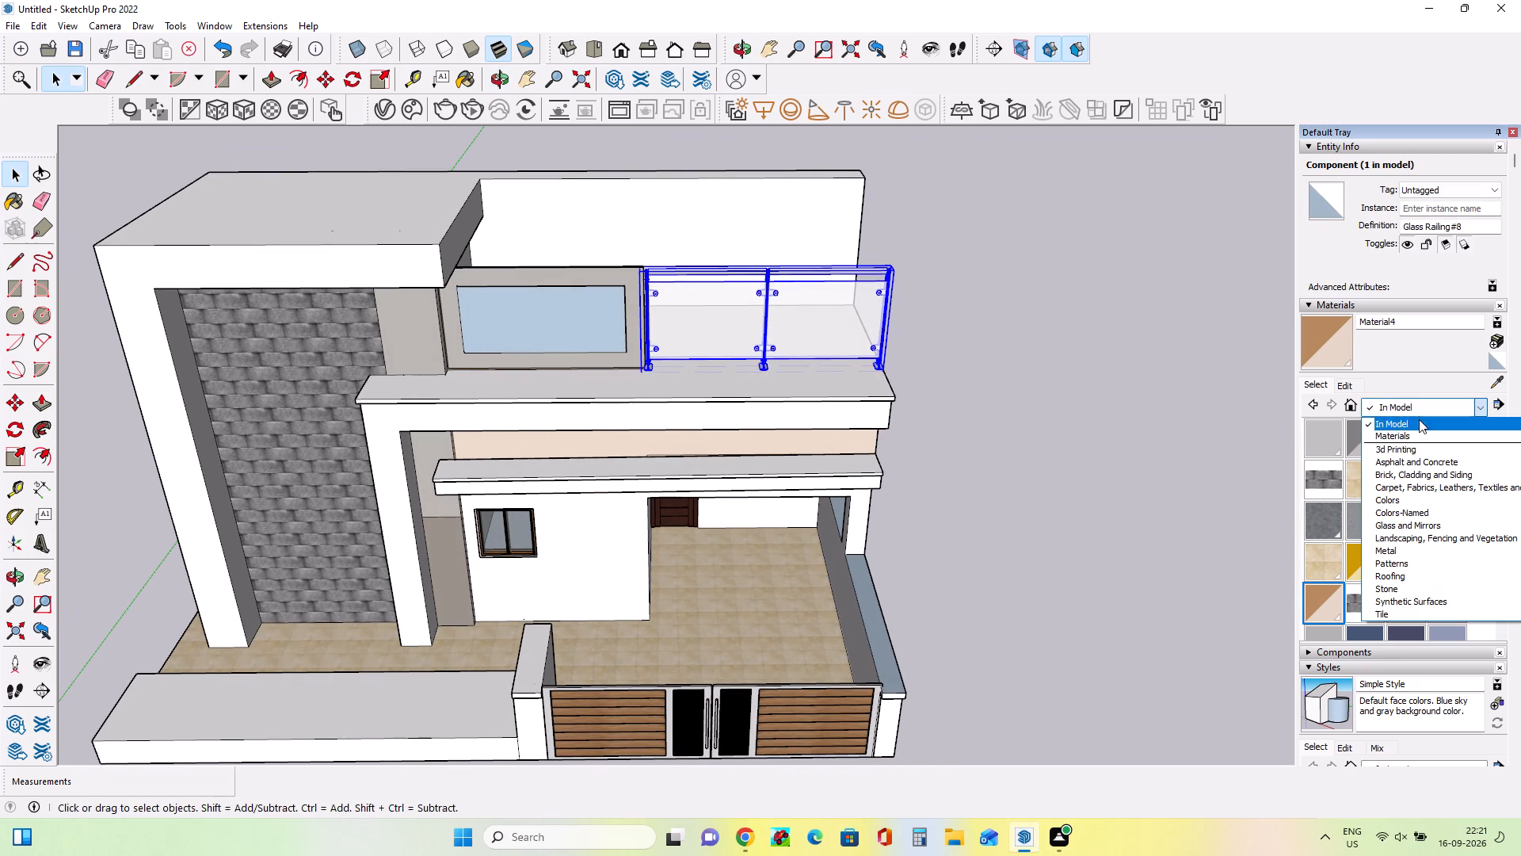
left_click(1405, 522)
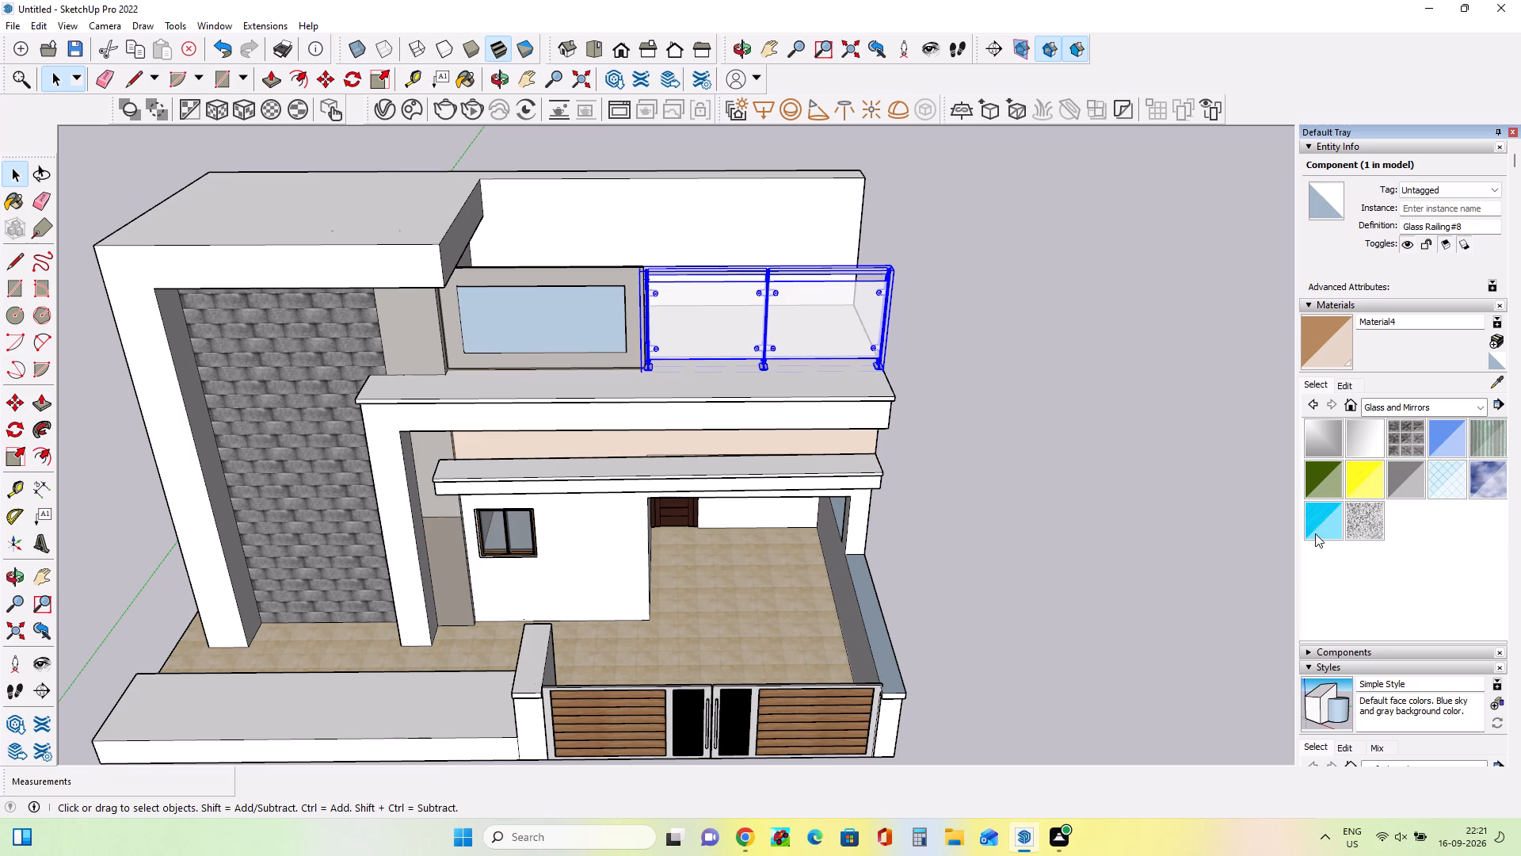
left_click(1321, 530)
left_click(750, 327)
left_click(798, 318)
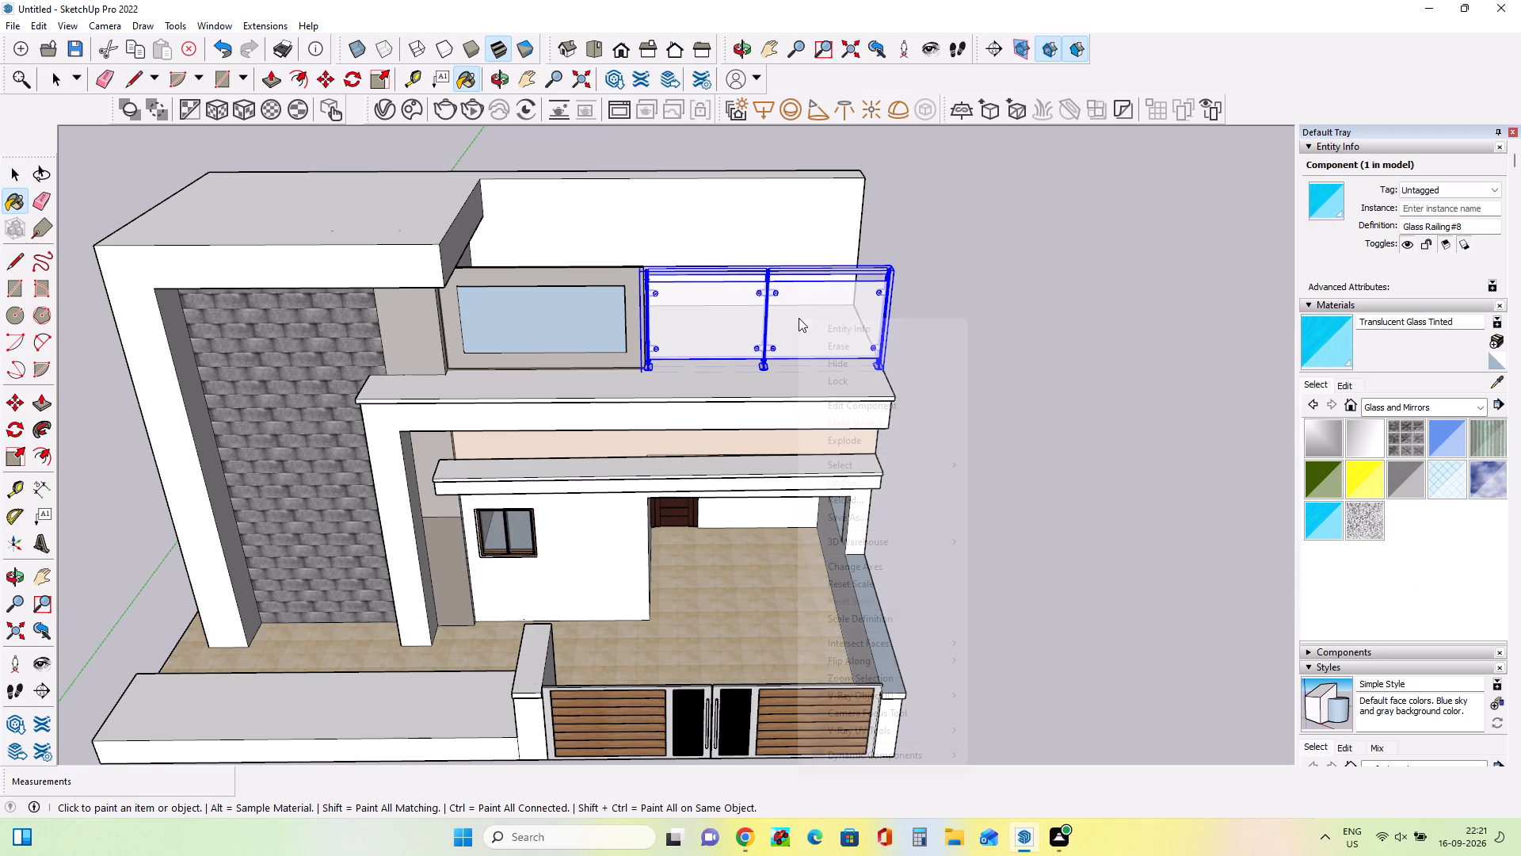
Explode the balcony railing component and paint its two glass panels with Translucent Glass Tinted.
right_click(798, 318)
left_click(875, 438)
left_click(742, 326)
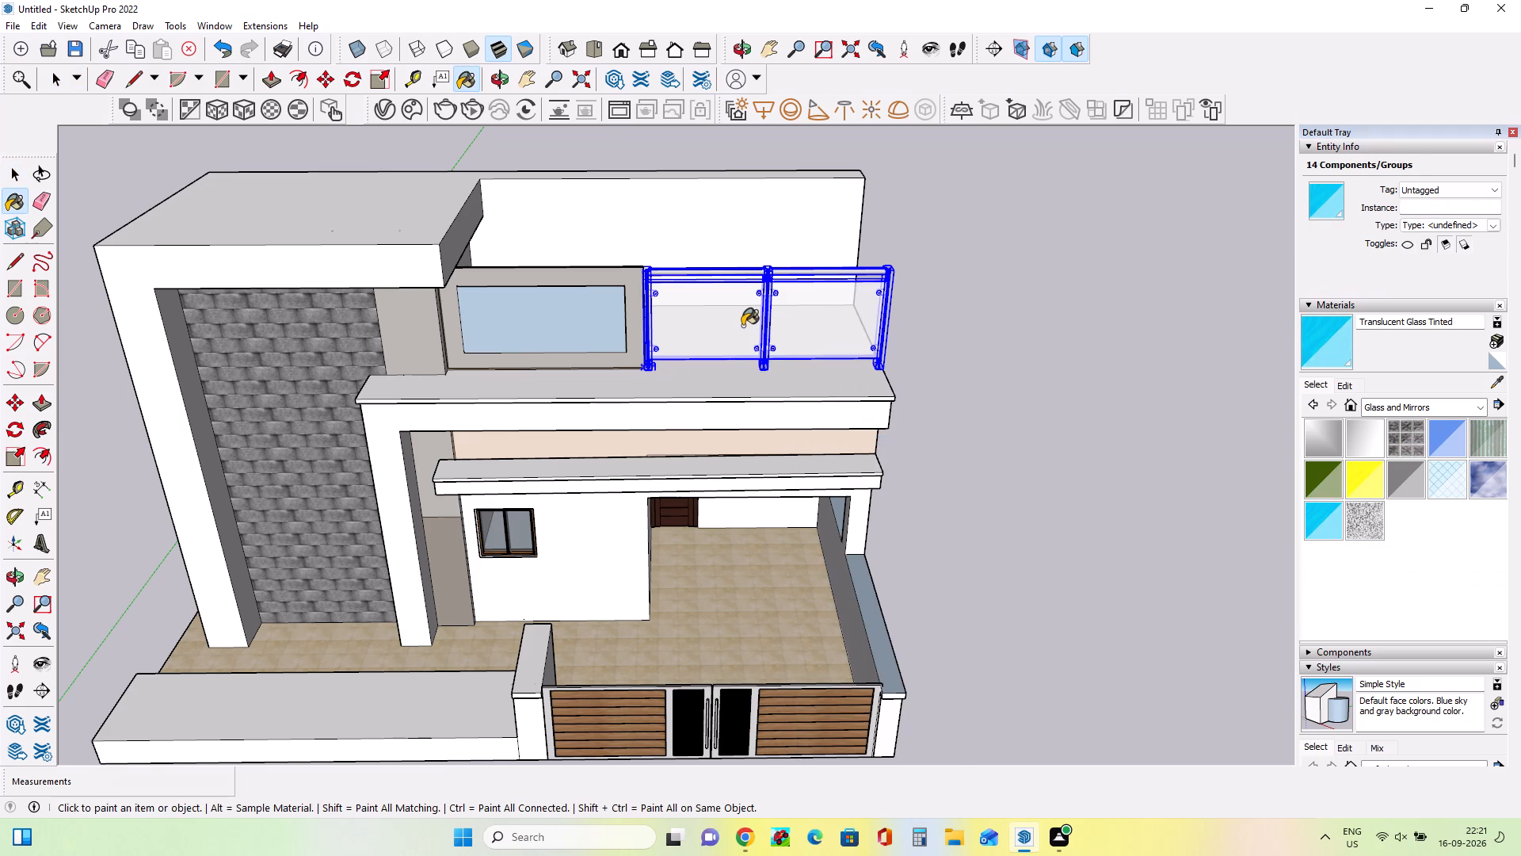
left_click(795, 311)
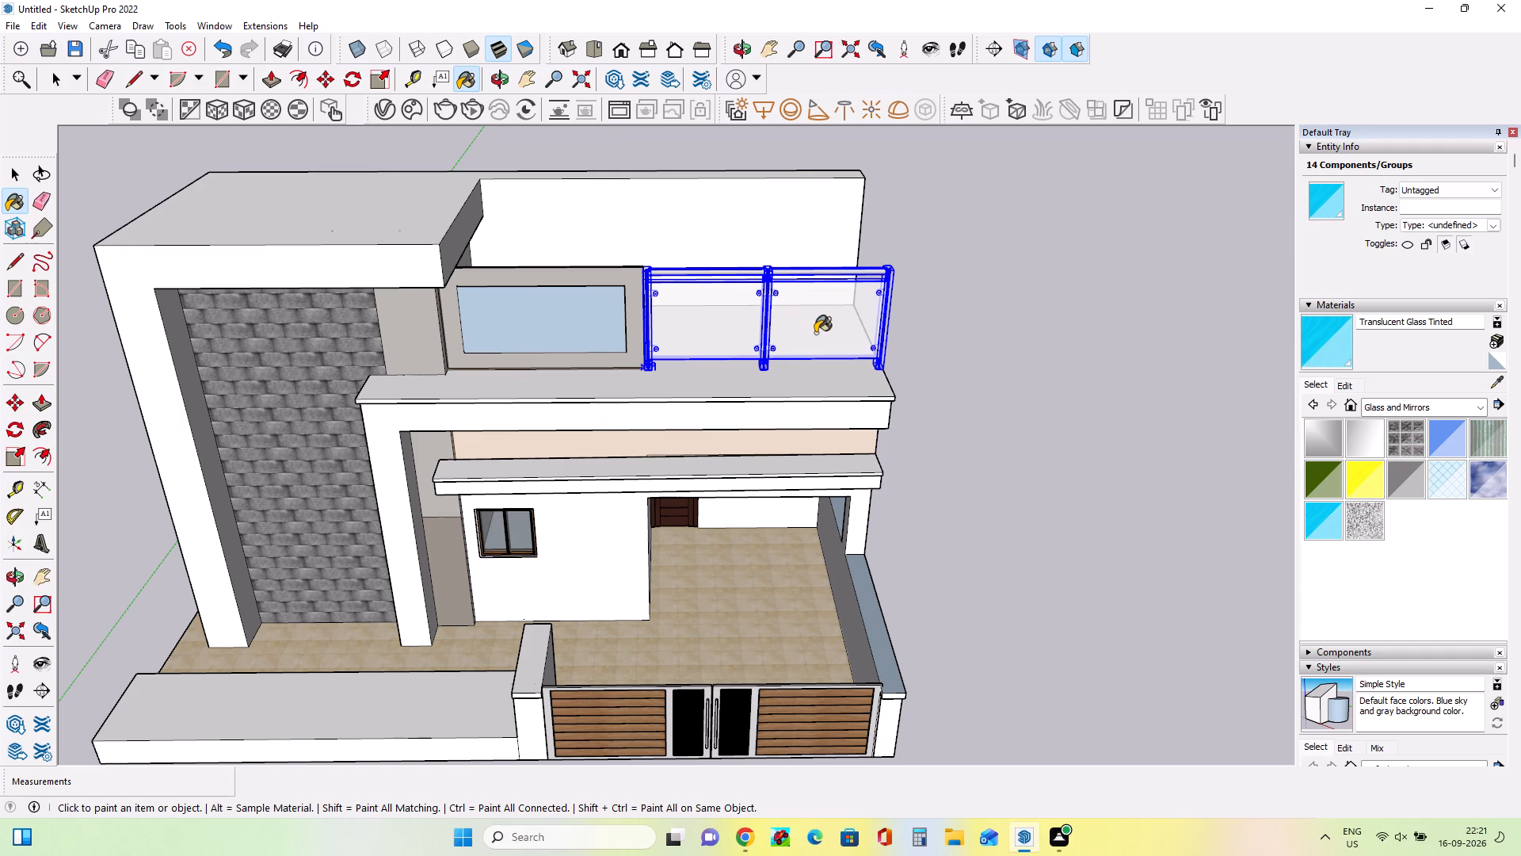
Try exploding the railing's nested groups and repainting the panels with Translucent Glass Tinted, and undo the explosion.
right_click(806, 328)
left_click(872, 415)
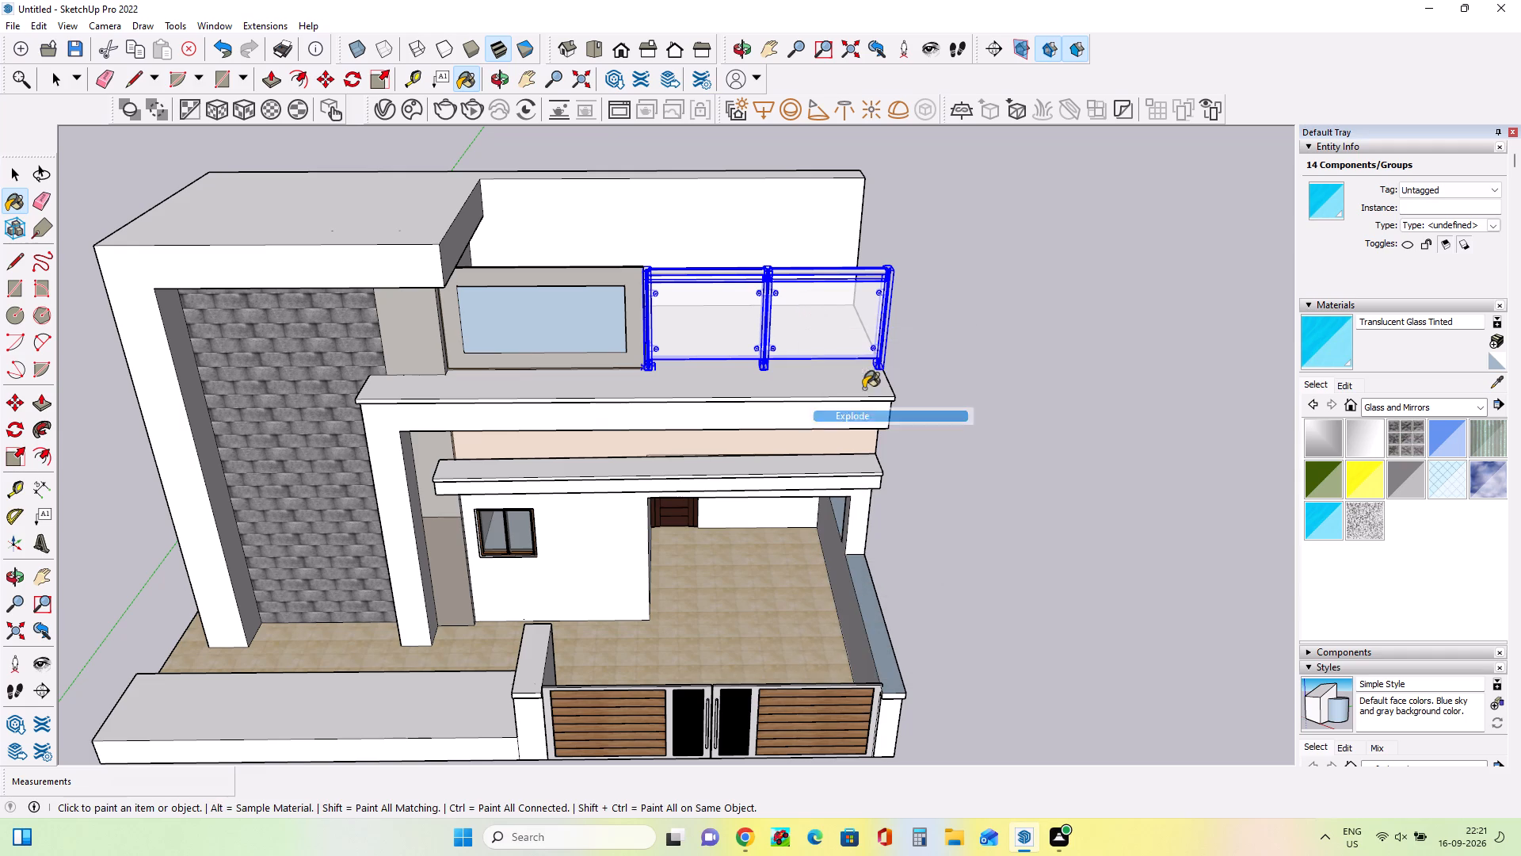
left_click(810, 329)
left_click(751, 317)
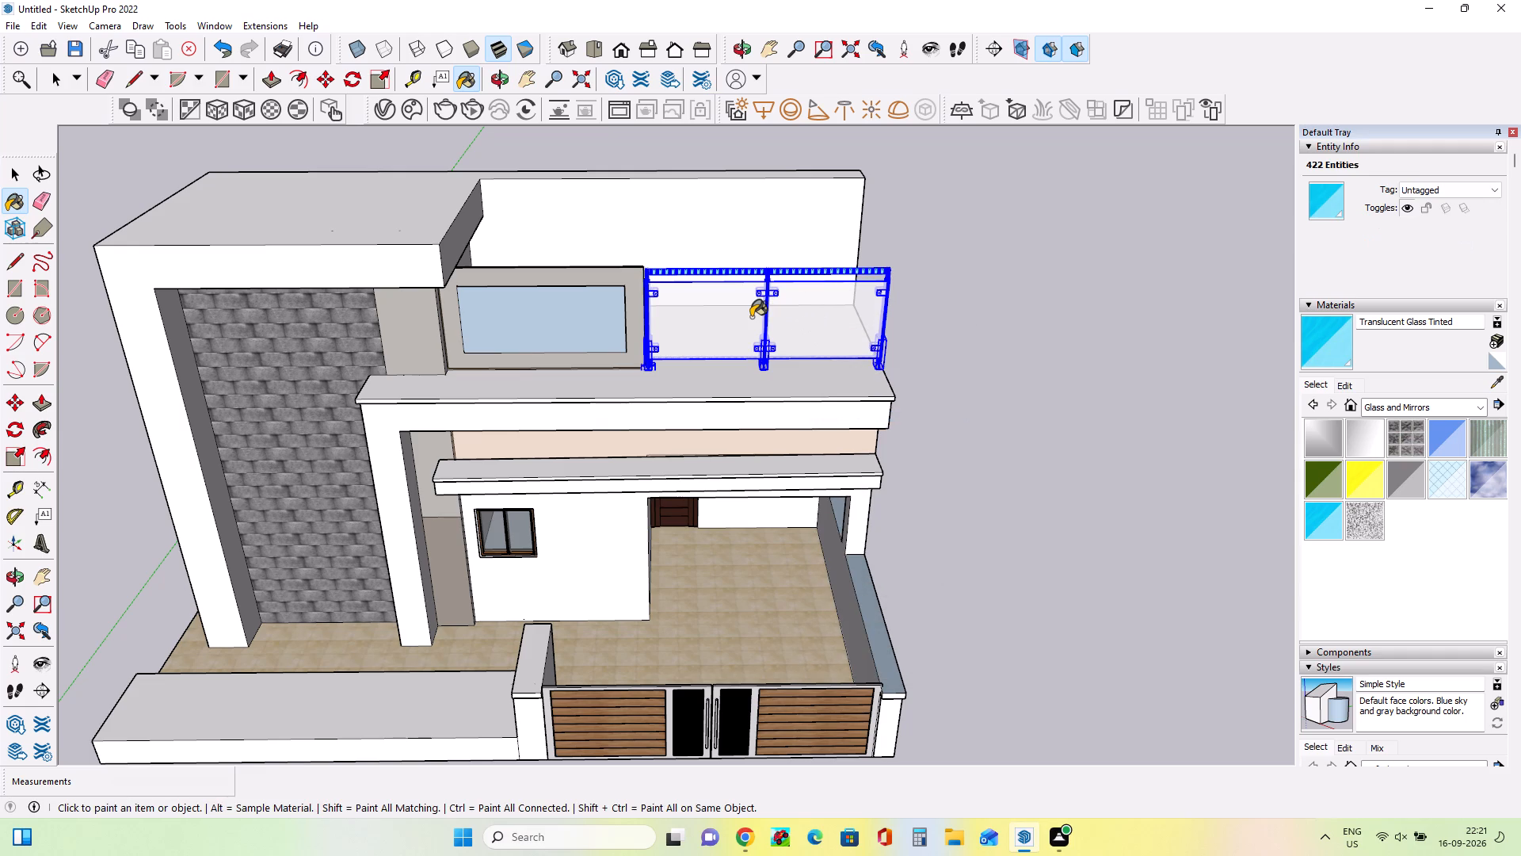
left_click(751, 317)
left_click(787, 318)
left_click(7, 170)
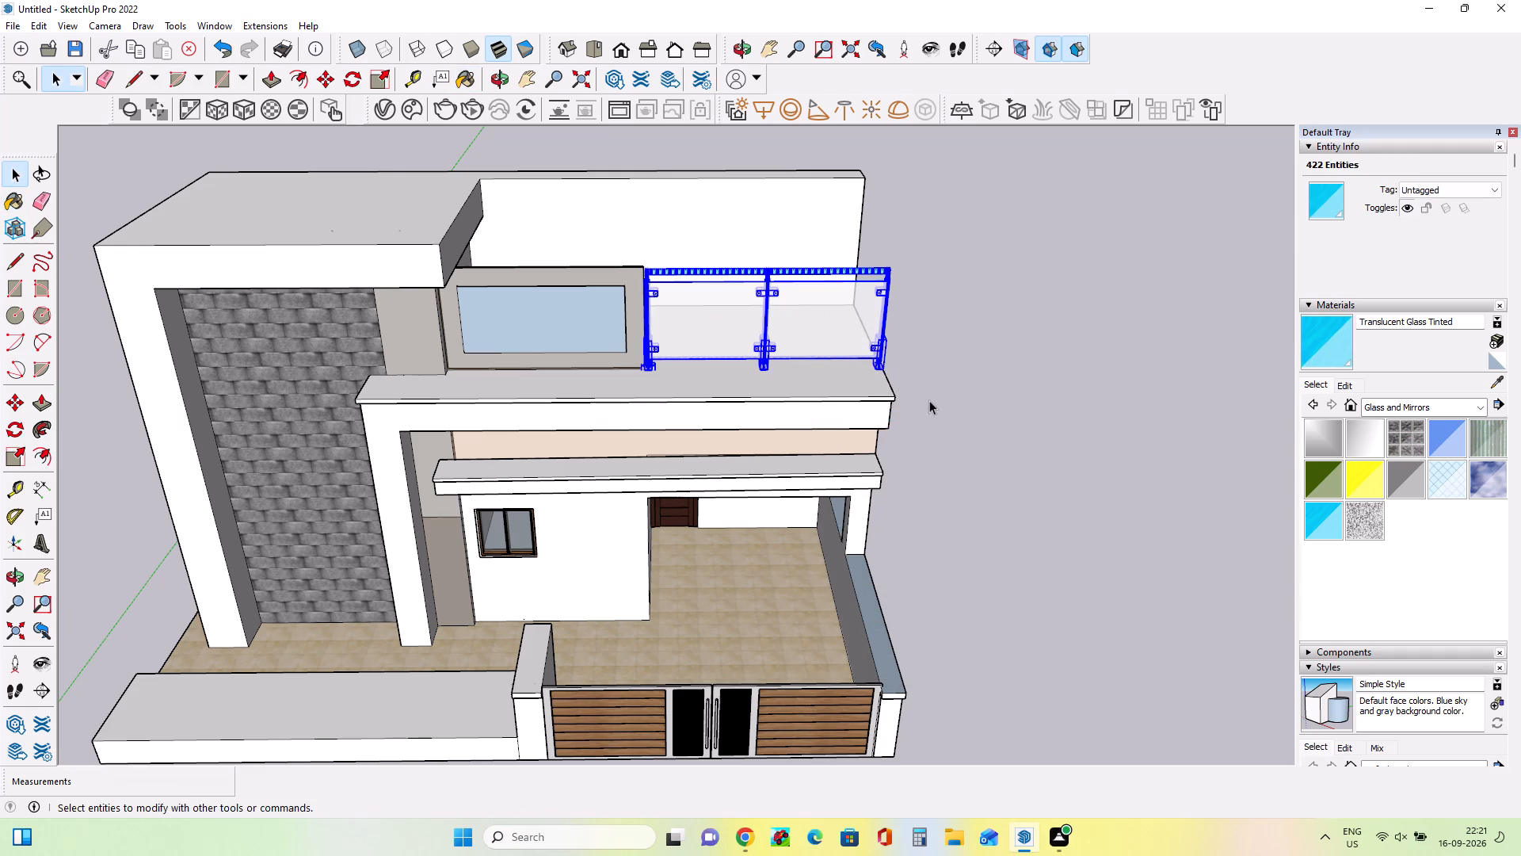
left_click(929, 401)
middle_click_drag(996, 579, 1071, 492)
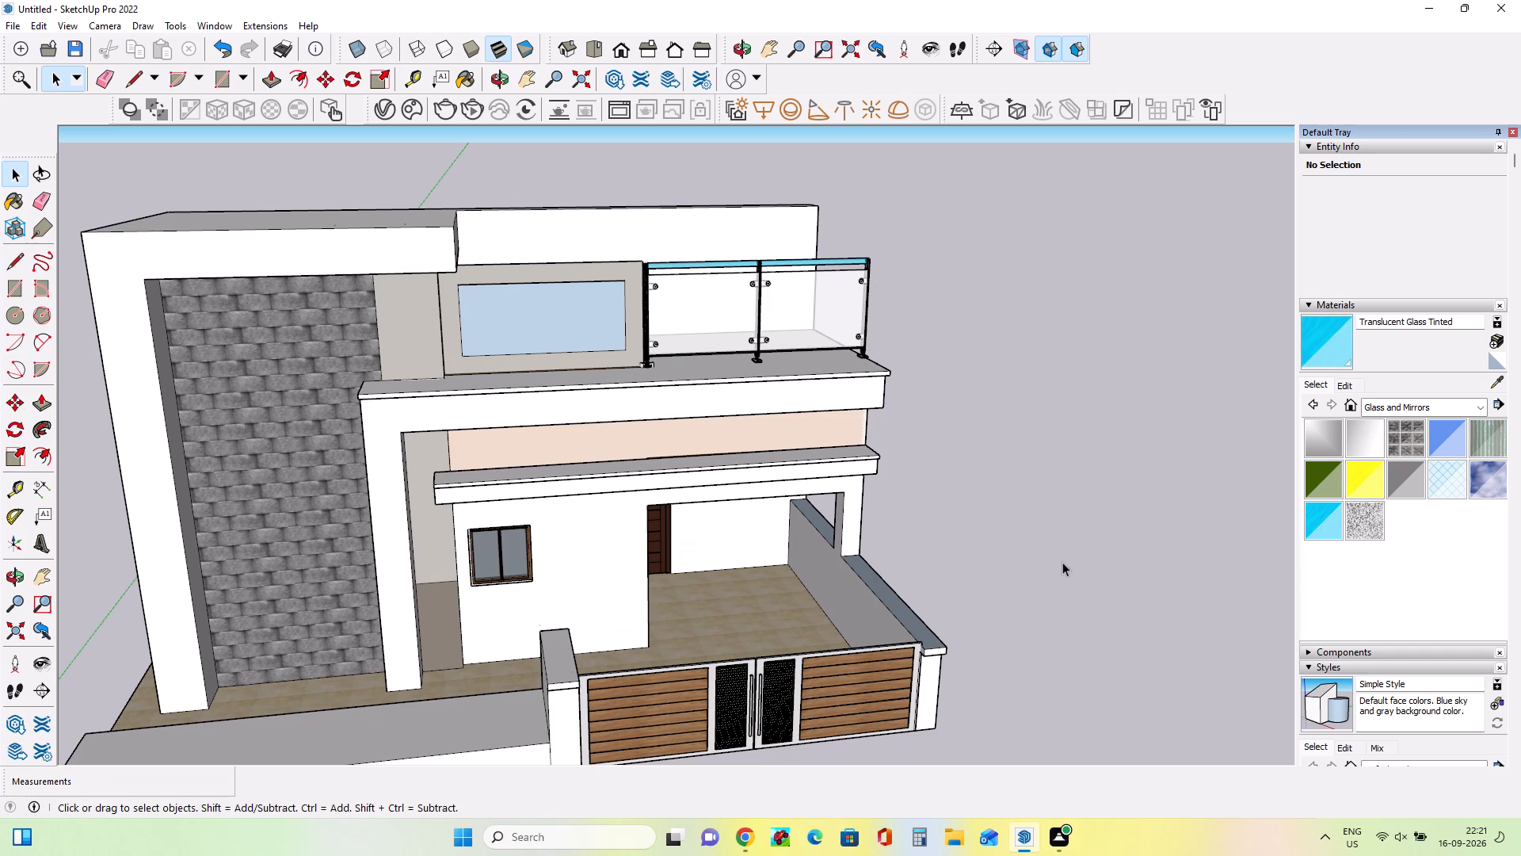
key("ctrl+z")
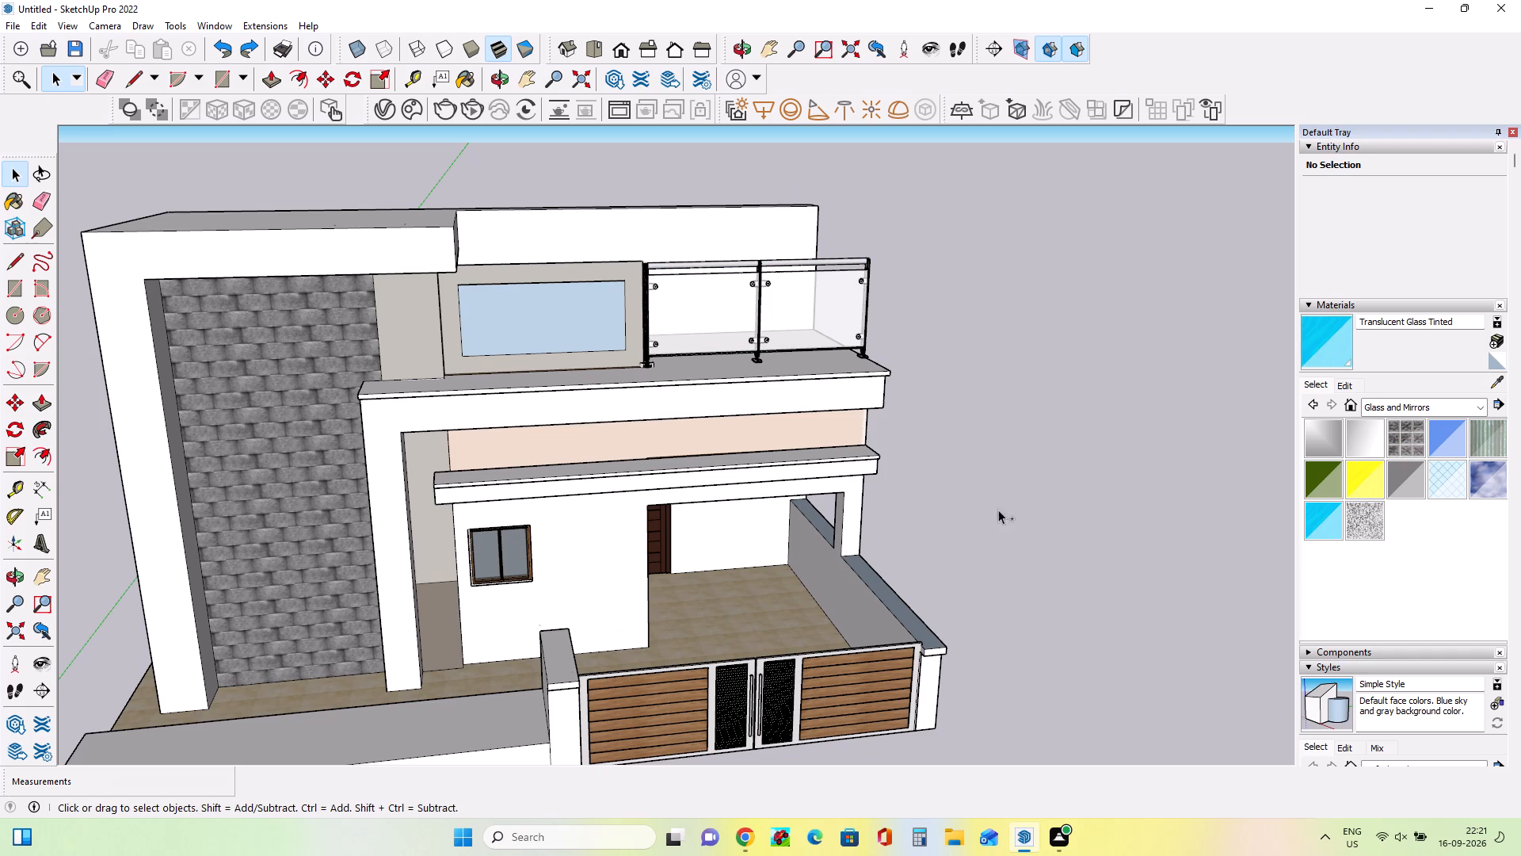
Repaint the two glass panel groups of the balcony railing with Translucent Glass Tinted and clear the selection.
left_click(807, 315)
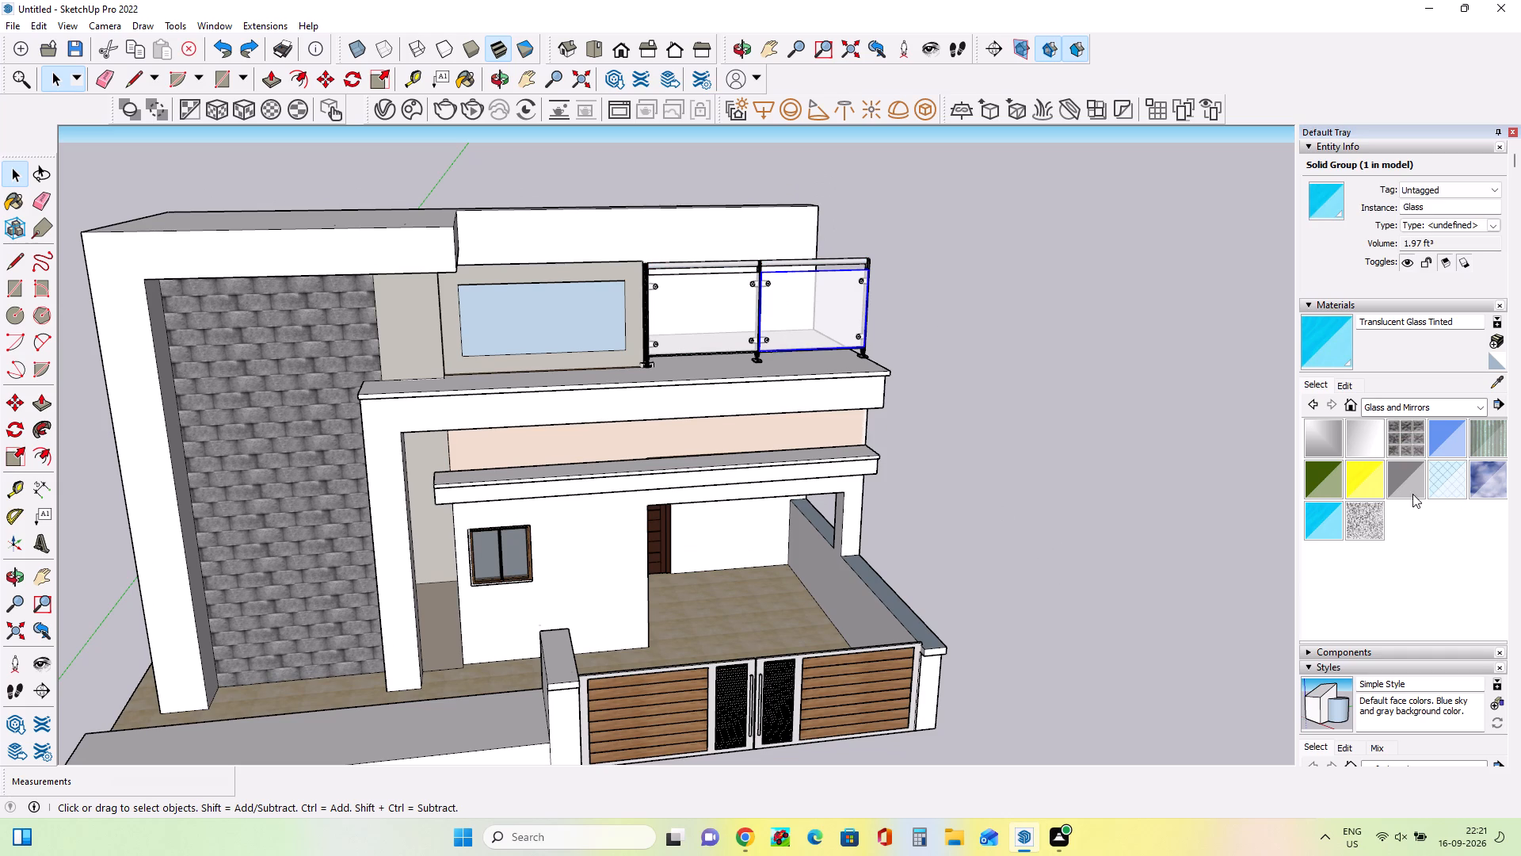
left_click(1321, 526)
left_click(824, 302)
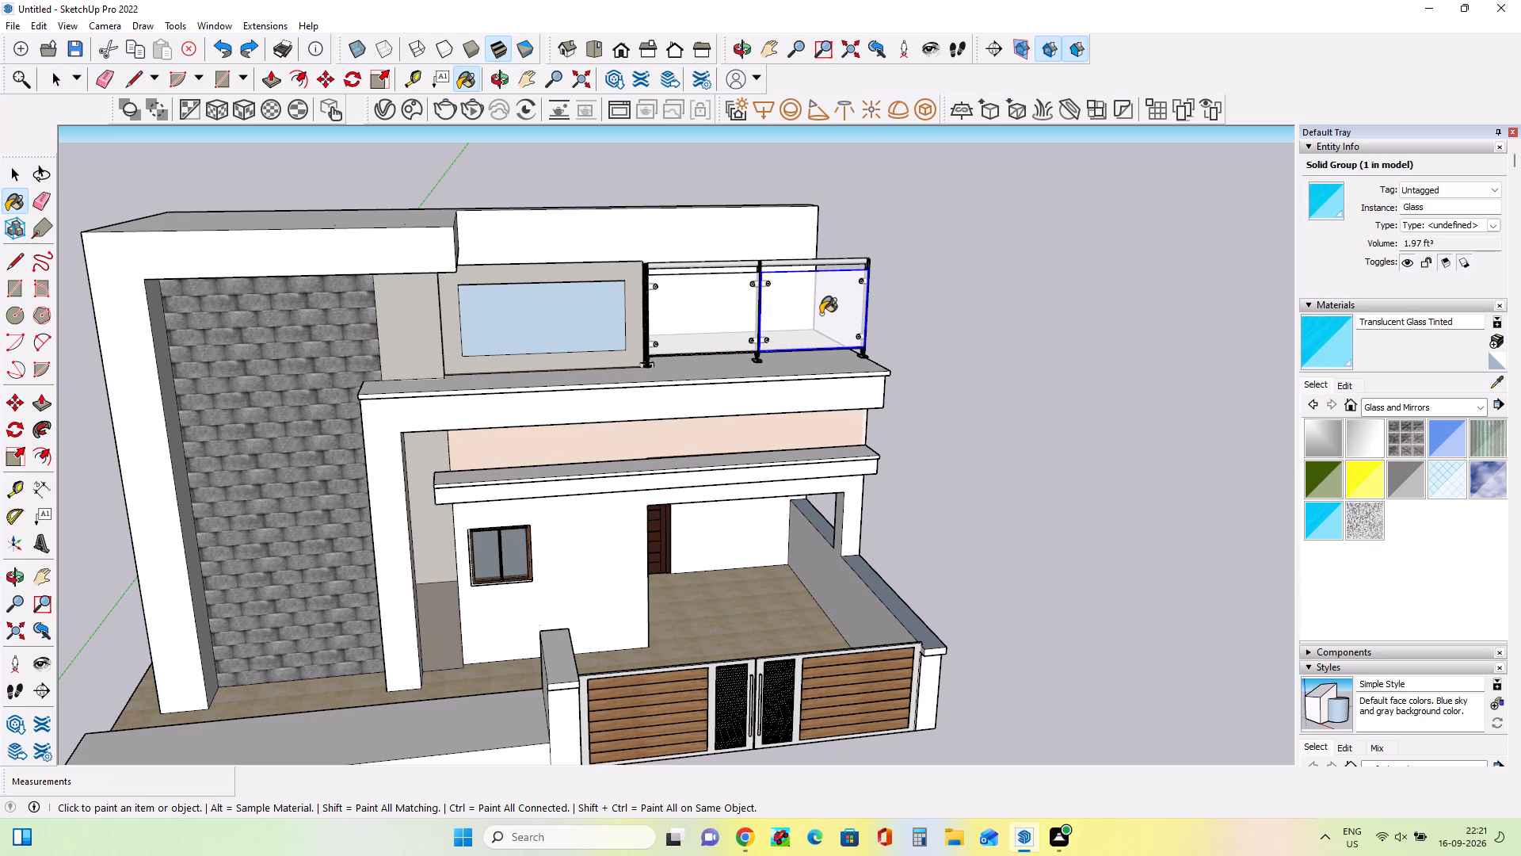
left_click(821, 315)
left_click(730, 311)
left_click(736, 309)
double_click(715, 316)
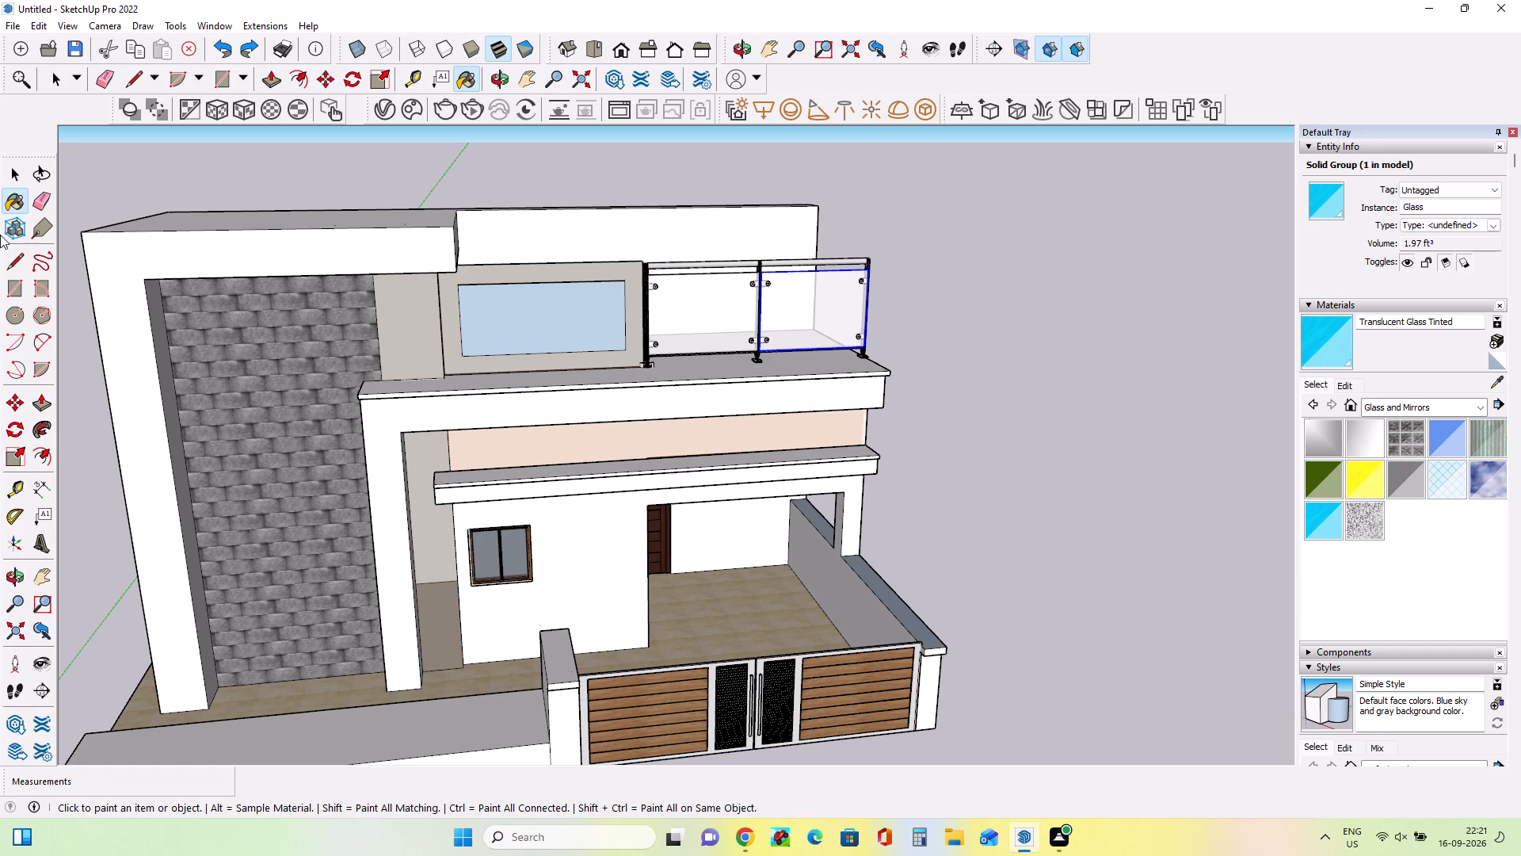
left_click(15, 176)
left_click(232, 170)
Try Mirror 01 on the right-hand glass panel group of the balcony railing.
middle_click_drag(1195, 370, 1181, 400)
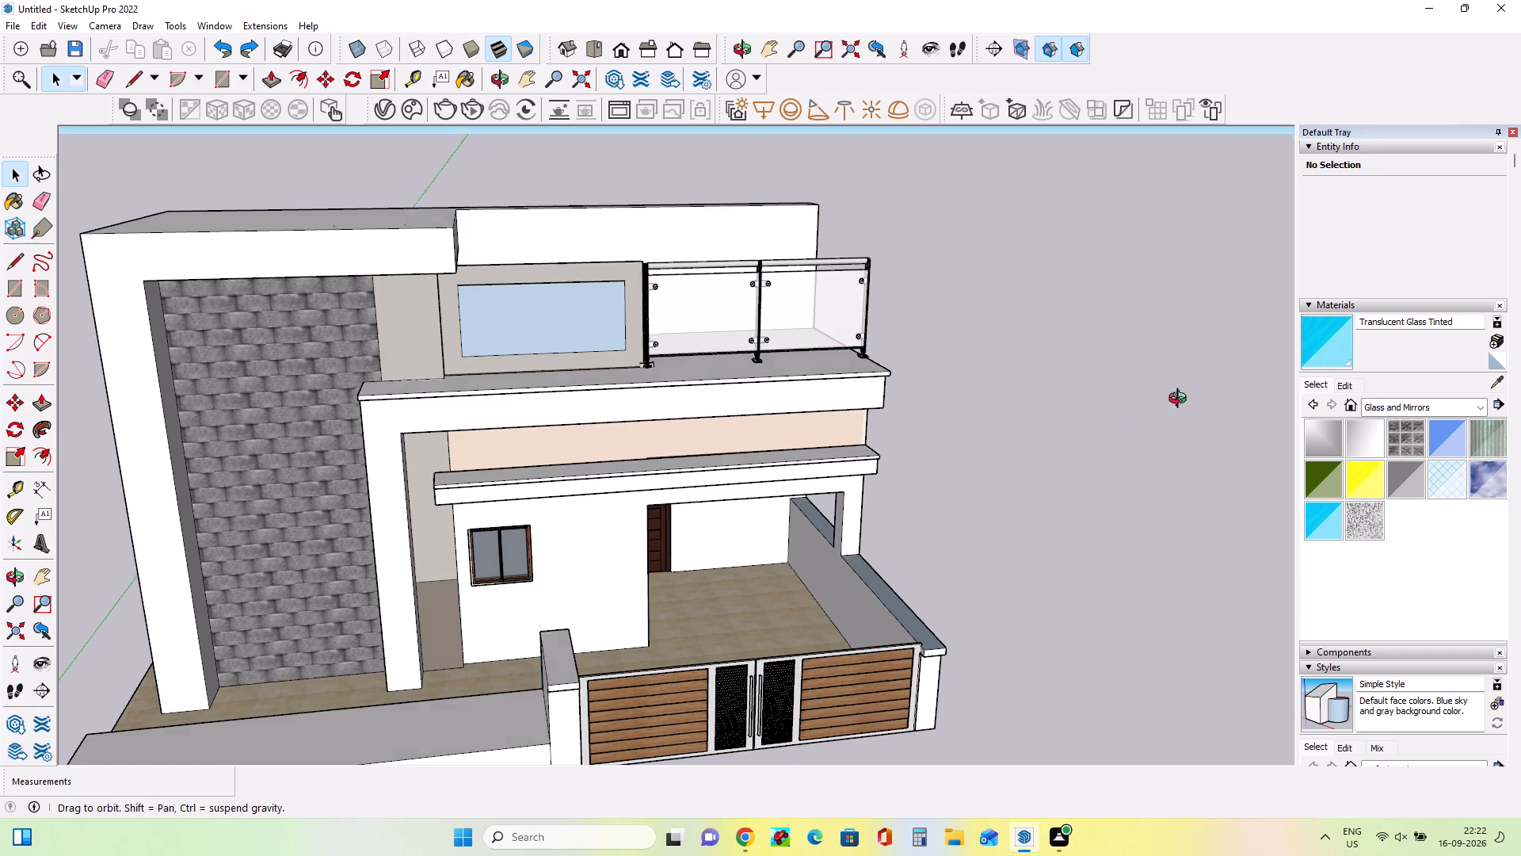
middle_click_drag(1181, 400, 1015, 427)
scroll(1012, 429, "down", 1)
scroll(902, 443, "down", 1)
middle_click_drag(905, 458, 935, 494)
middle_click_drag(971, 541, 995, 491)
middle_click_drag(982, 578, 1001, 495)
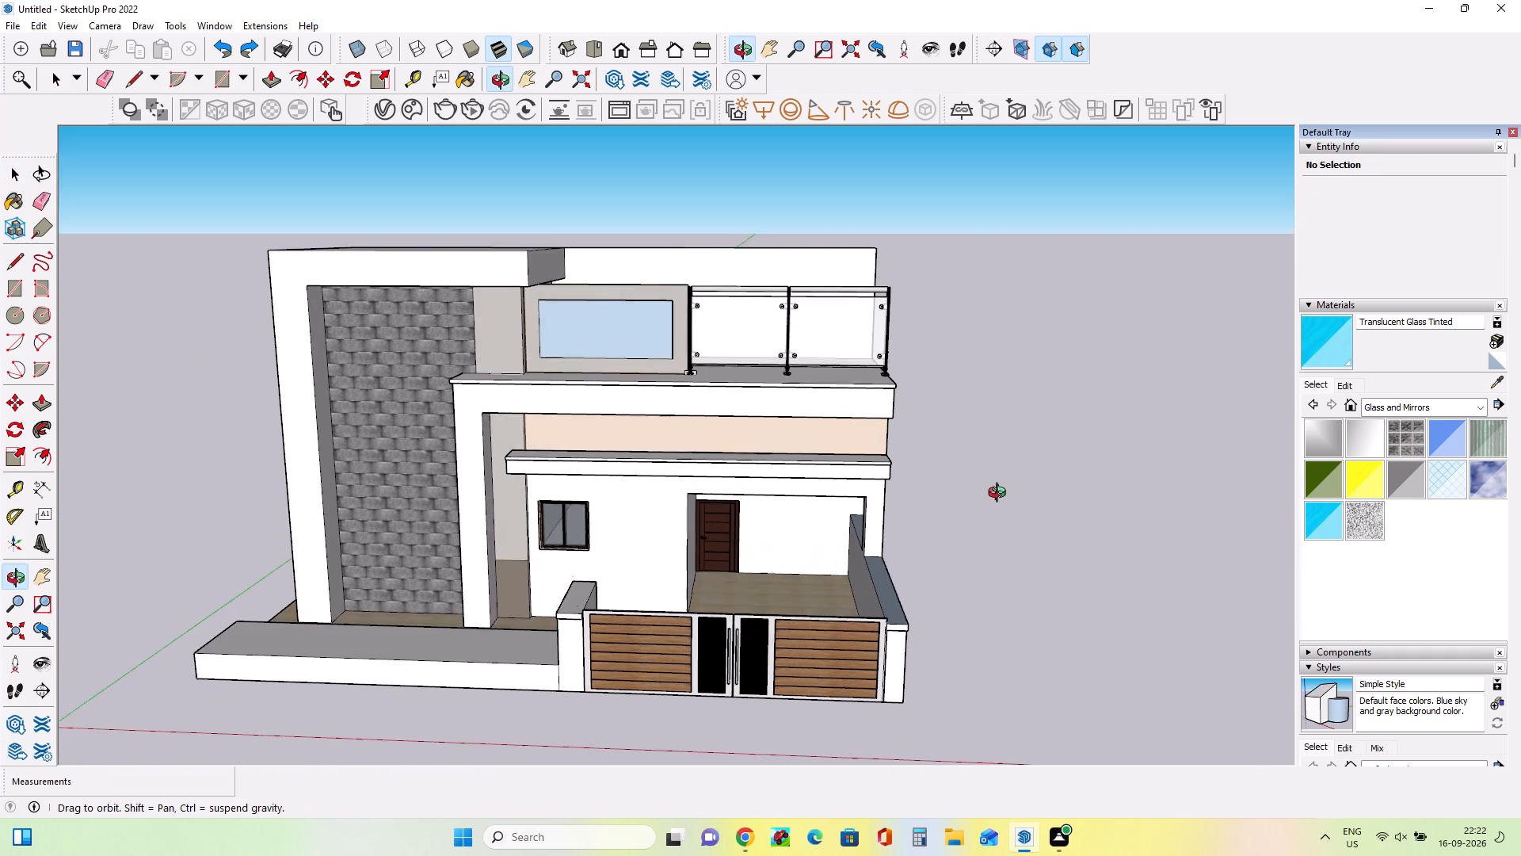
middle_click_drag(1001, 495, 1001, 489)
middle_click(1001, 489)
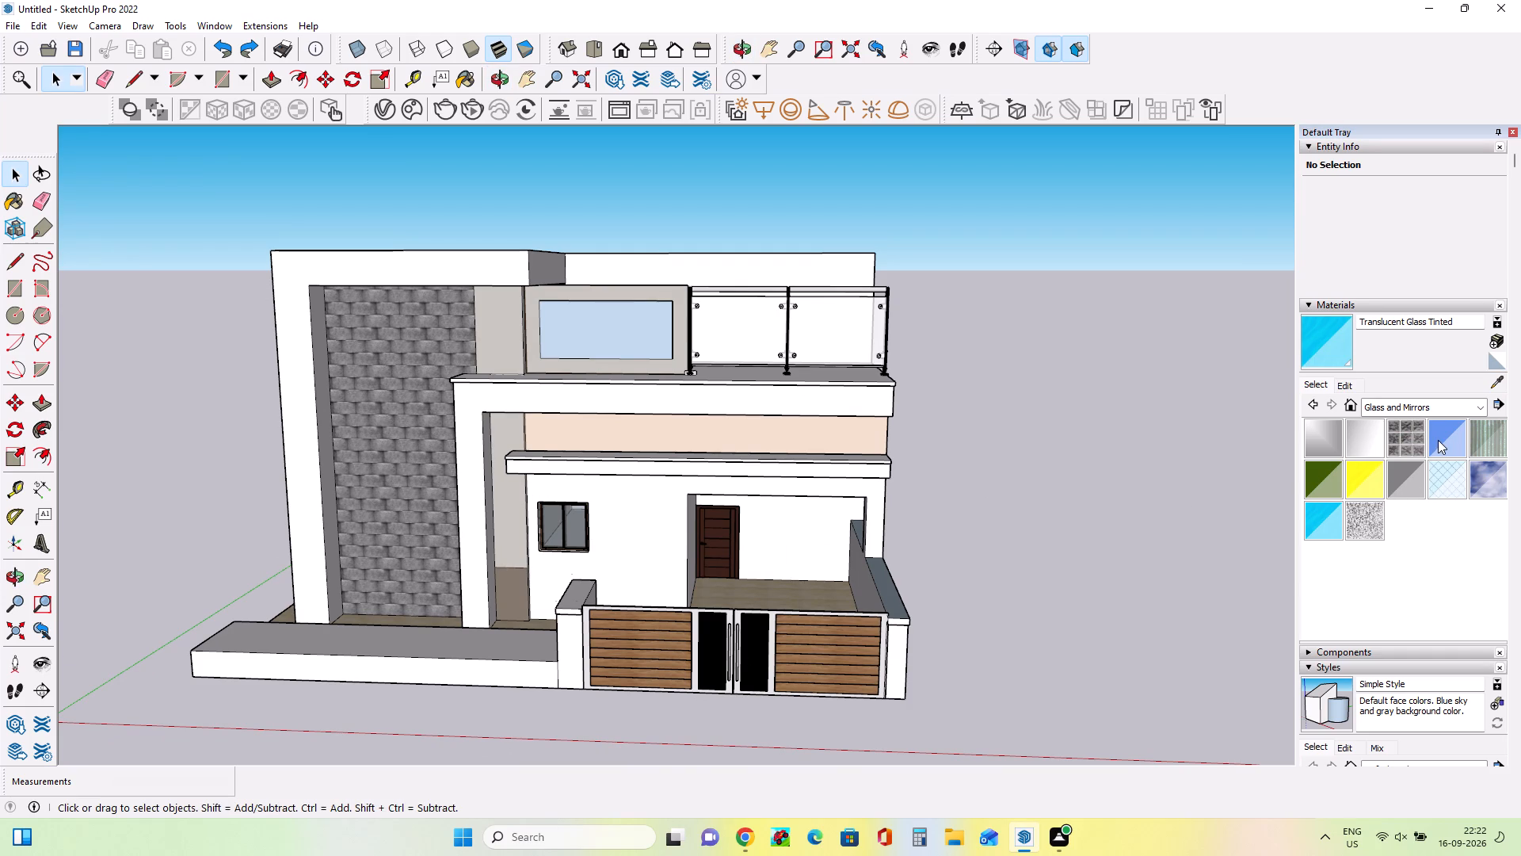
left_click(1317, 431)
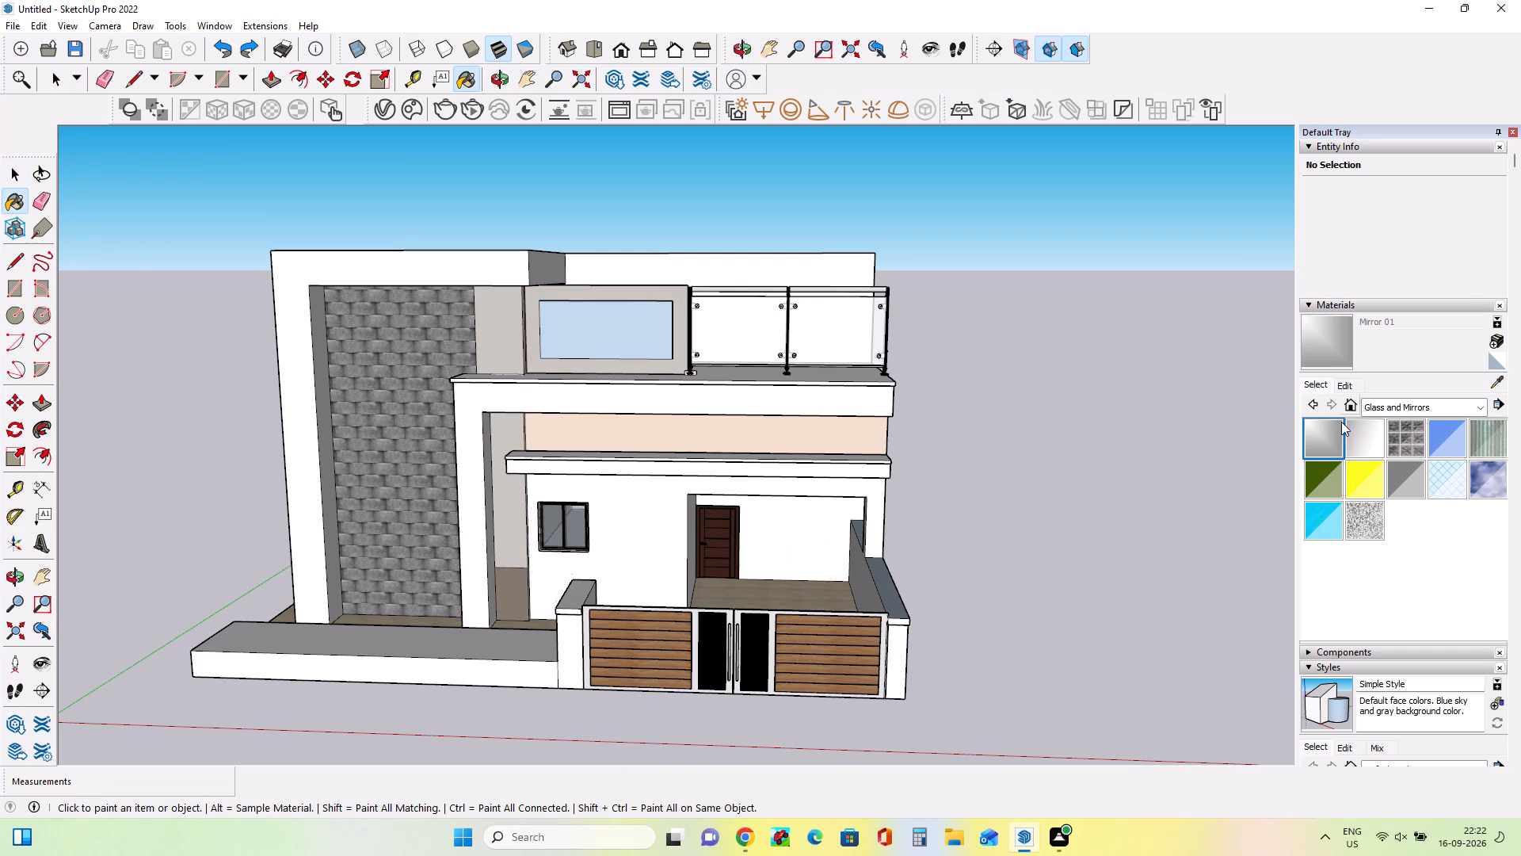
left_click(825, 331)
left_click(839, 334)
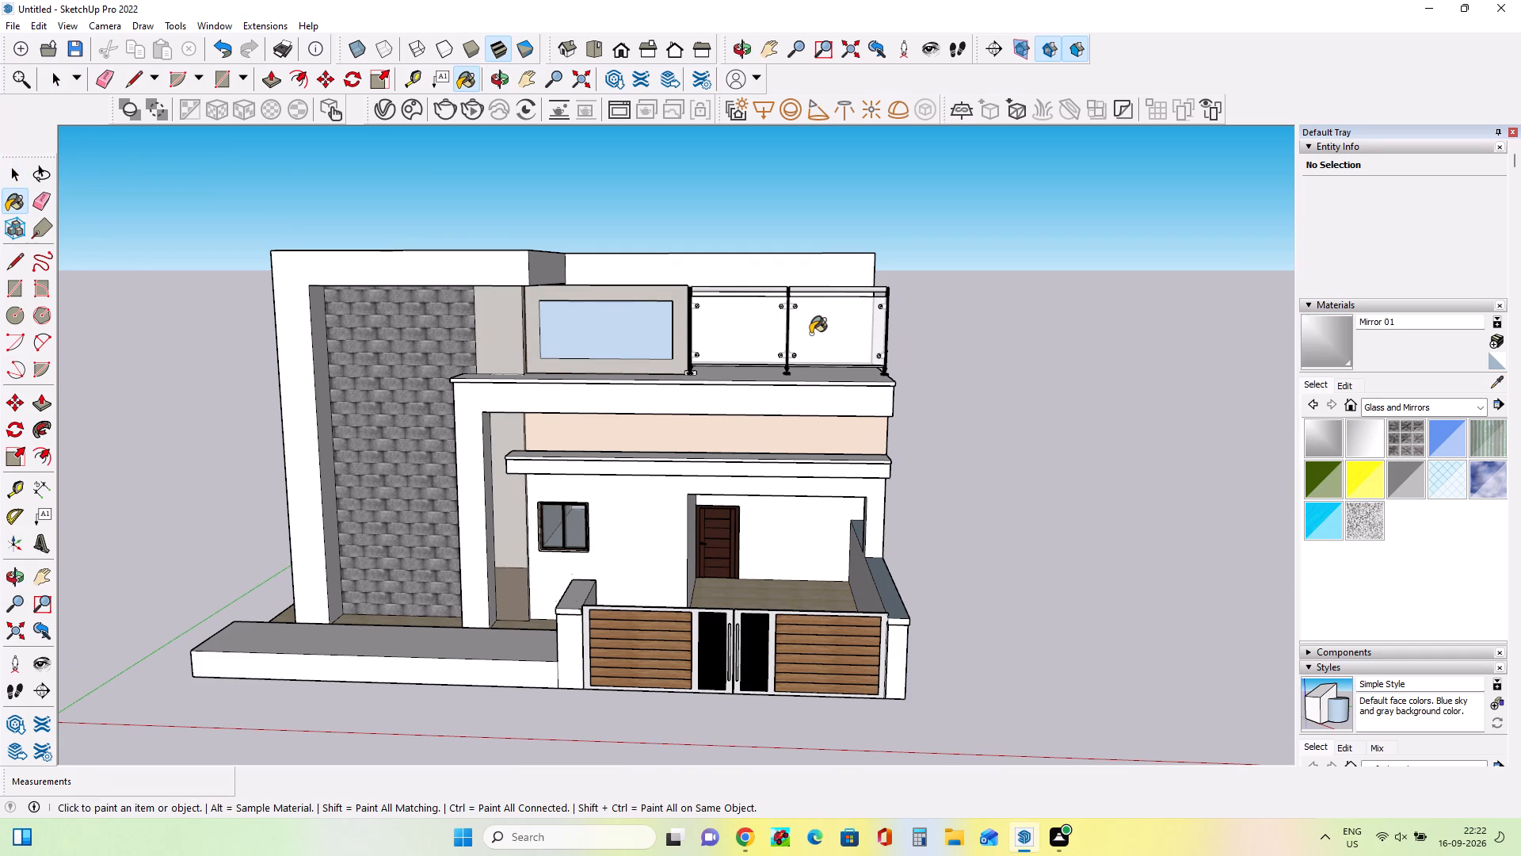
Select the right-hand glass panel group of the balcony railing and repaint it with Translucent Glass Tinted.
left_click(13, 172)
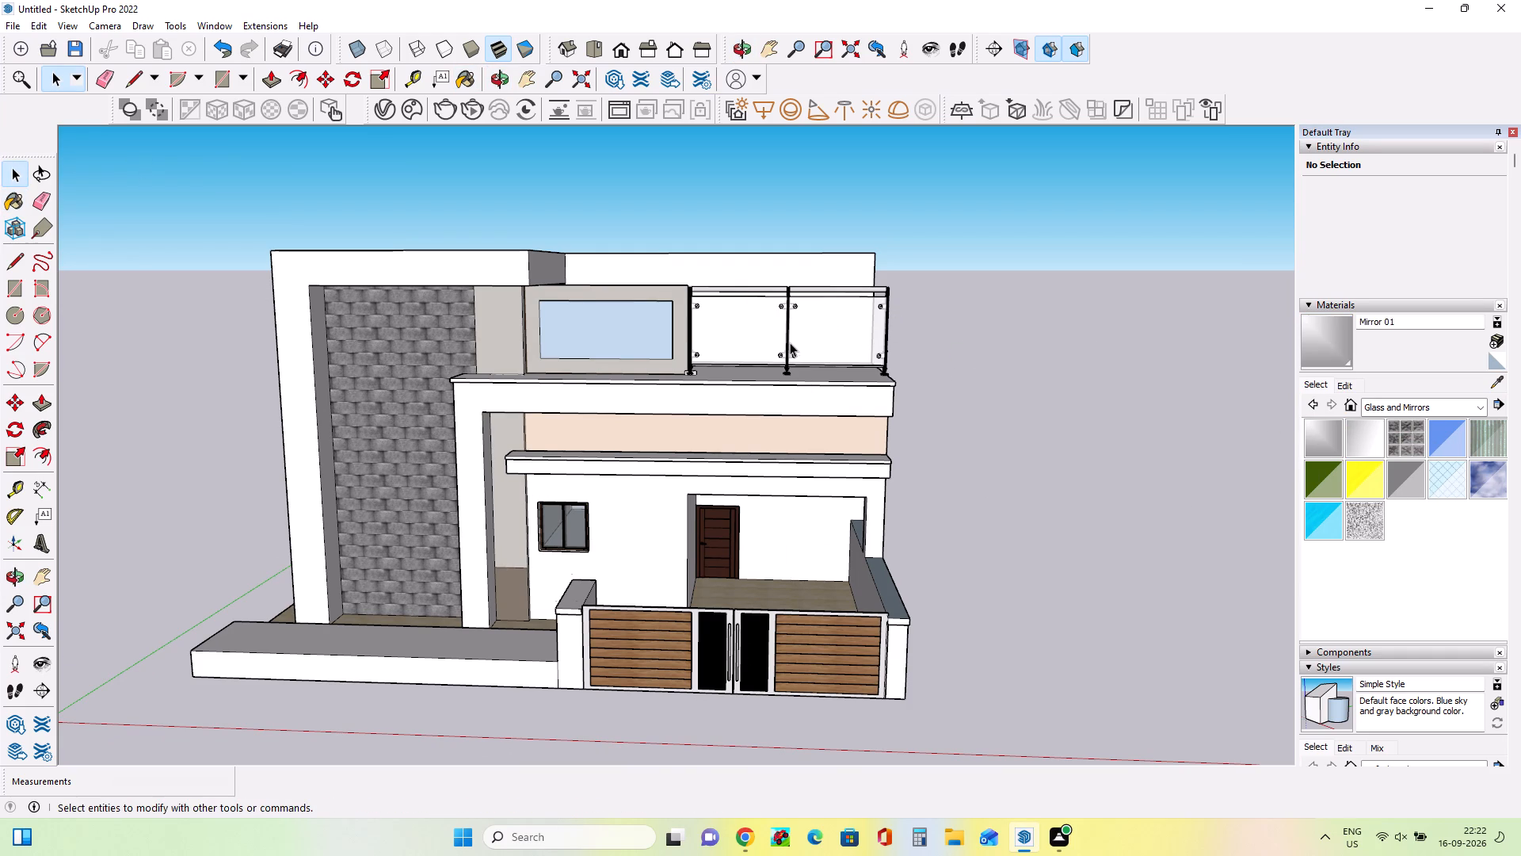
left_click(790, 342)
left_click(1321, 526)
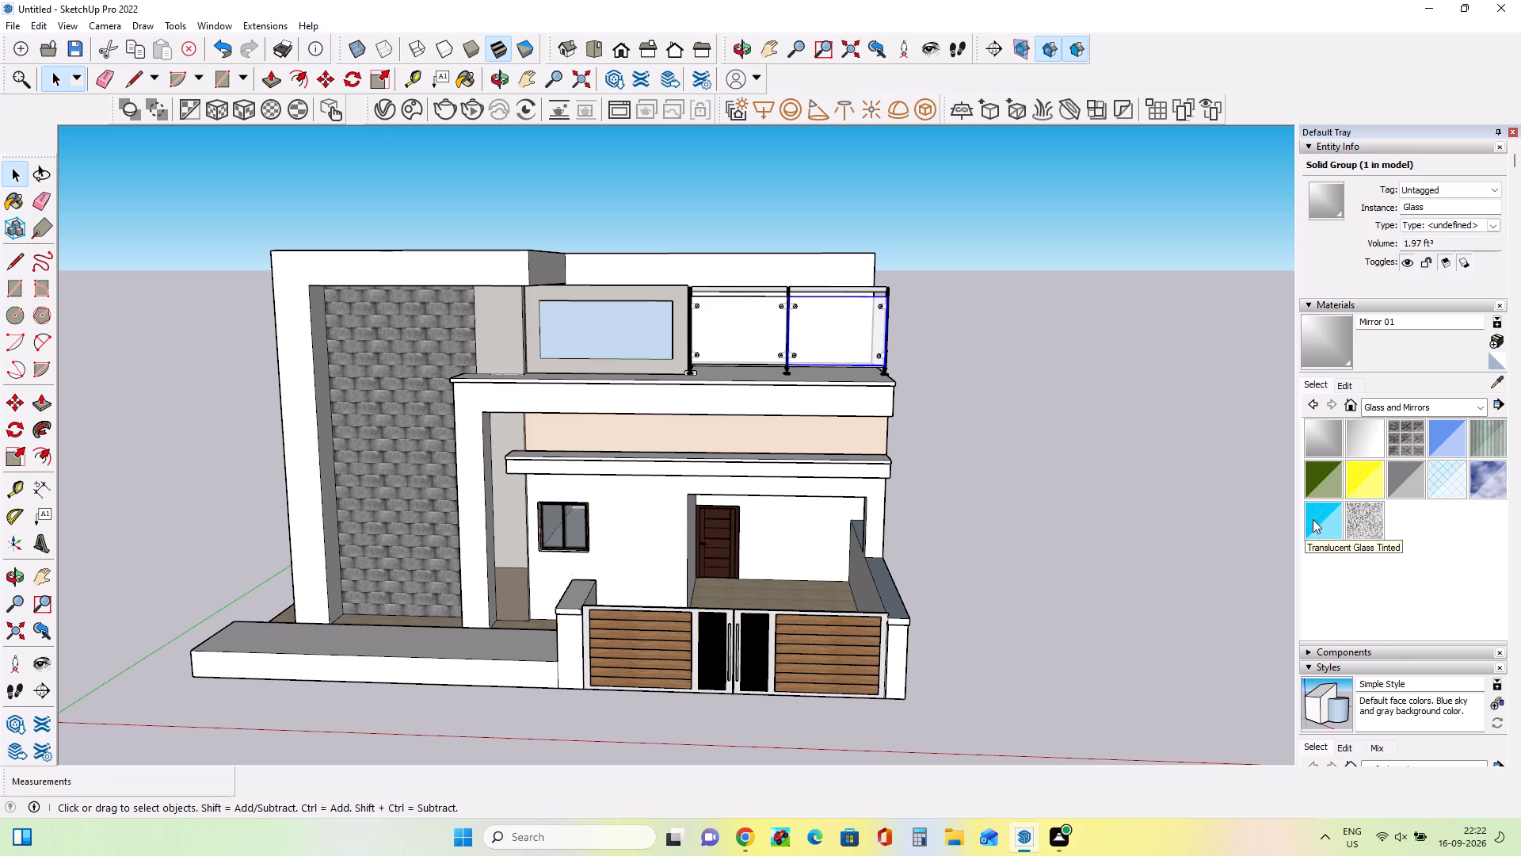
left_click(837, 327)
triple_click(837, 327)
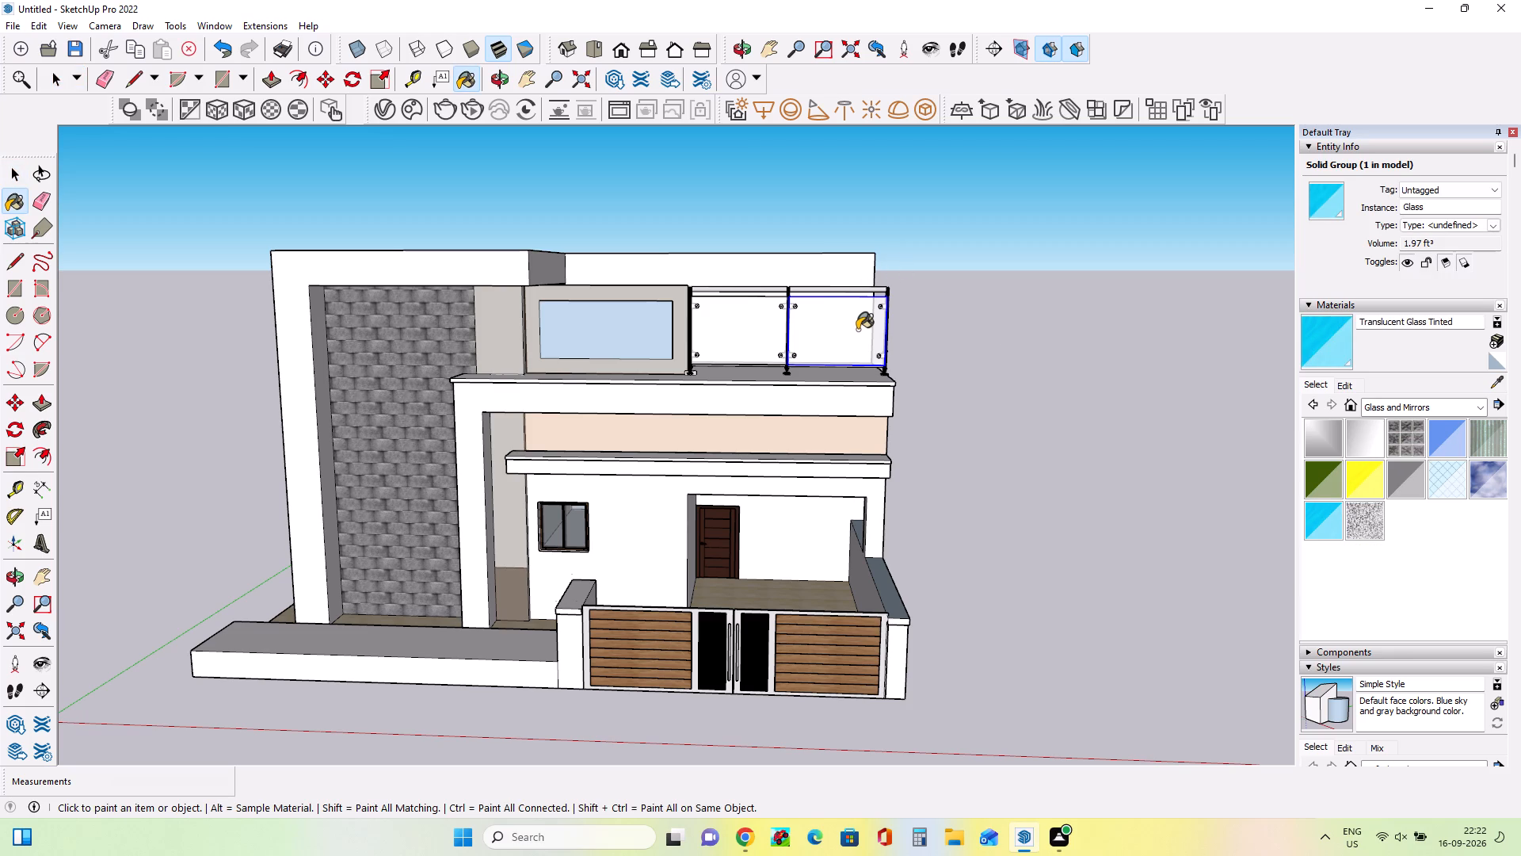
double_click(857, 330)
Paint the right-hand railing glass panel with Translucent Glass Blue, exploding its group so the material applies to the faces.
left_click(1446, 433)
left_click(833, 340)
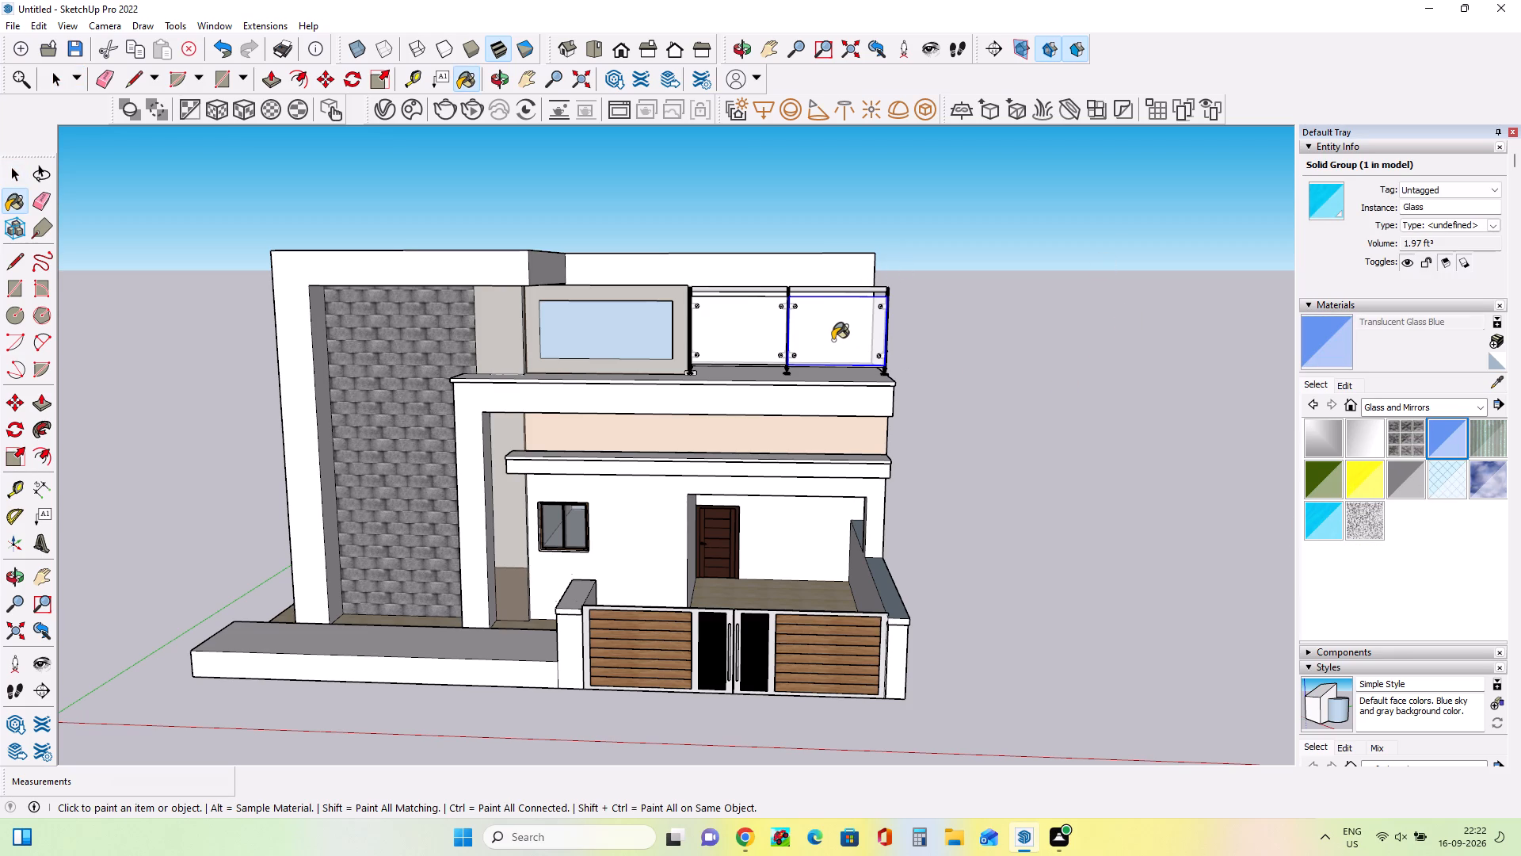
double_click(856, 322)
middle_click_drag(946, 451, 1018, 673)
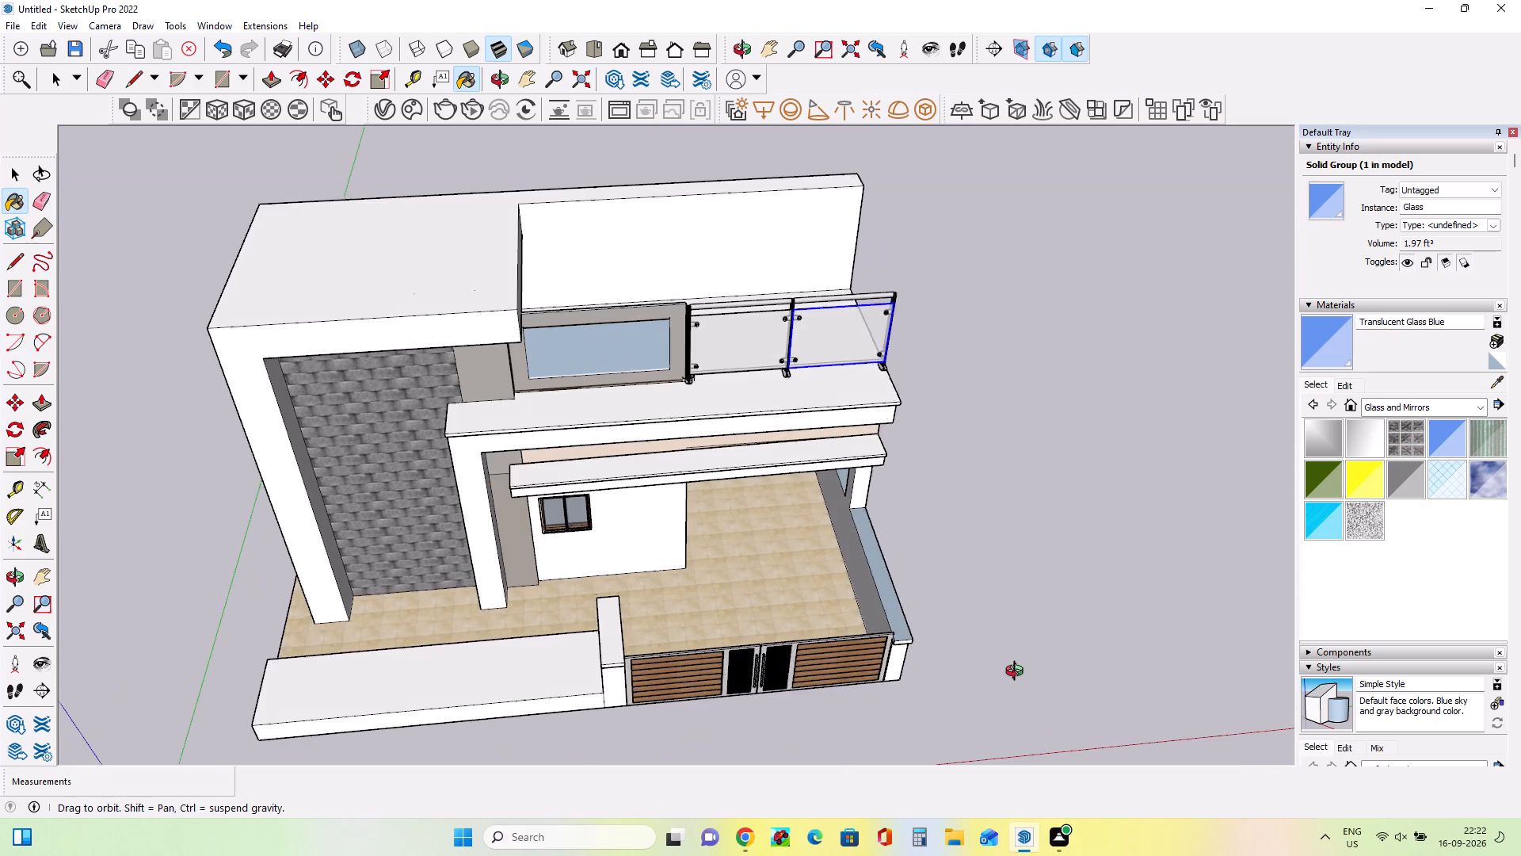
middle_click_drag(1018, 673, 1015, 672)
right_click(840, 350)
right_click(840, 350)
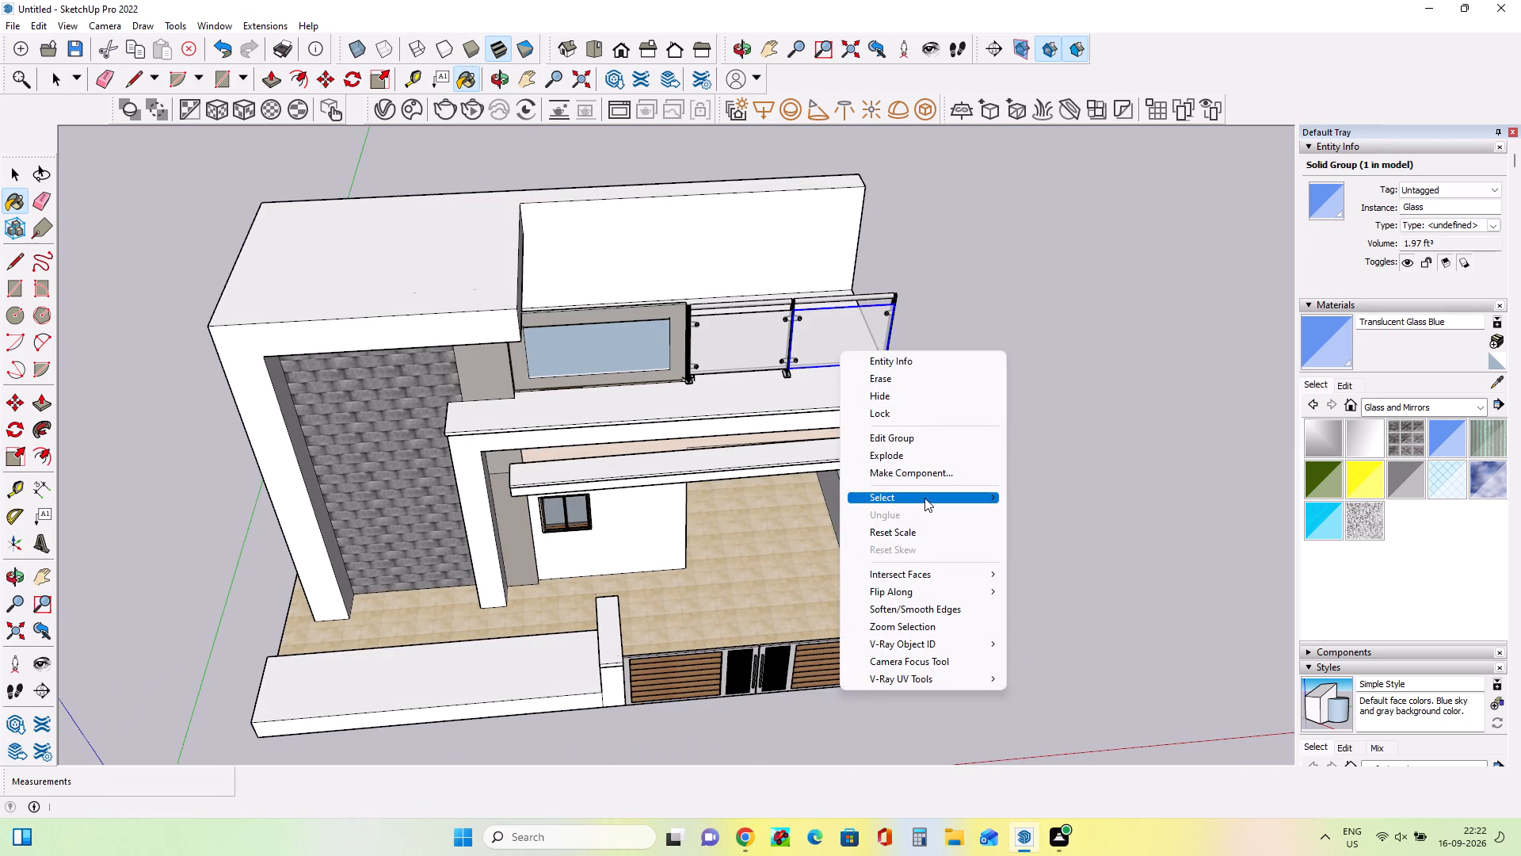
left_click(928, 456)
left_click(850, 342)
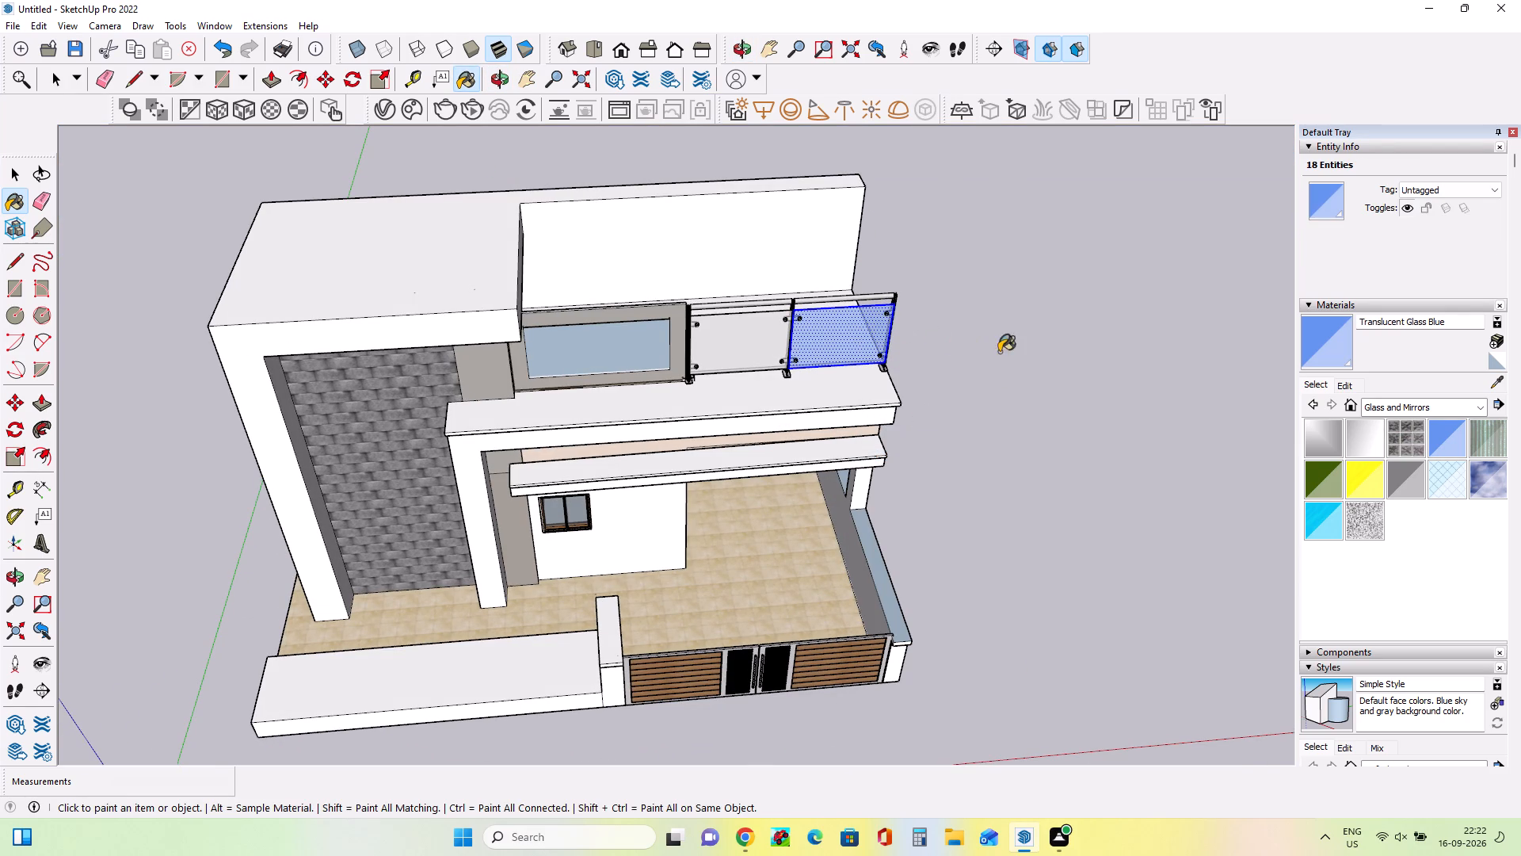
middle_click_drag(991, 432, 936, 311)
left_click(25, 180)
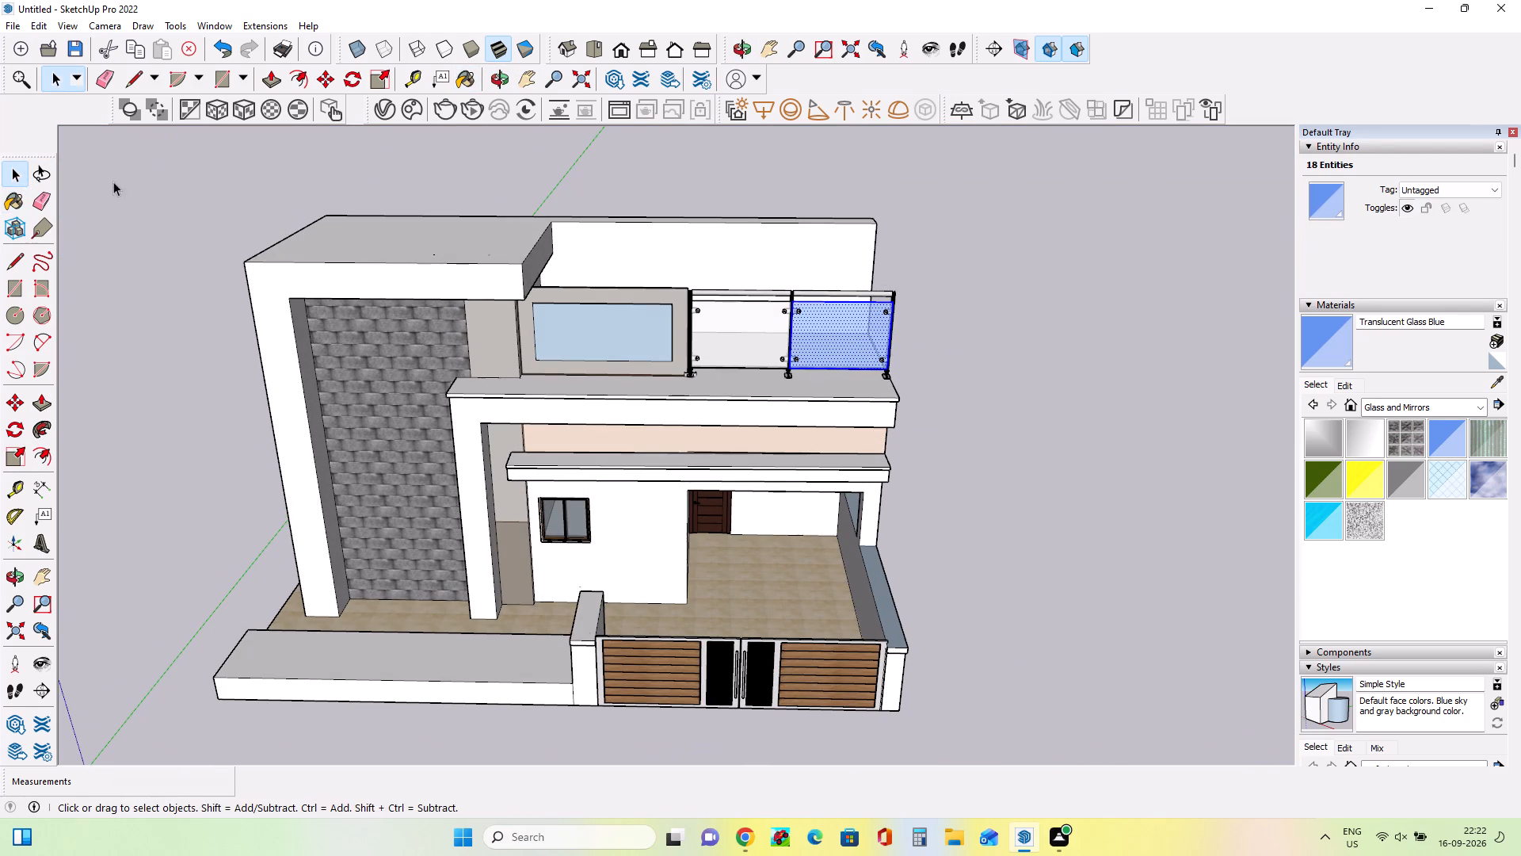
left_click(125, 195)
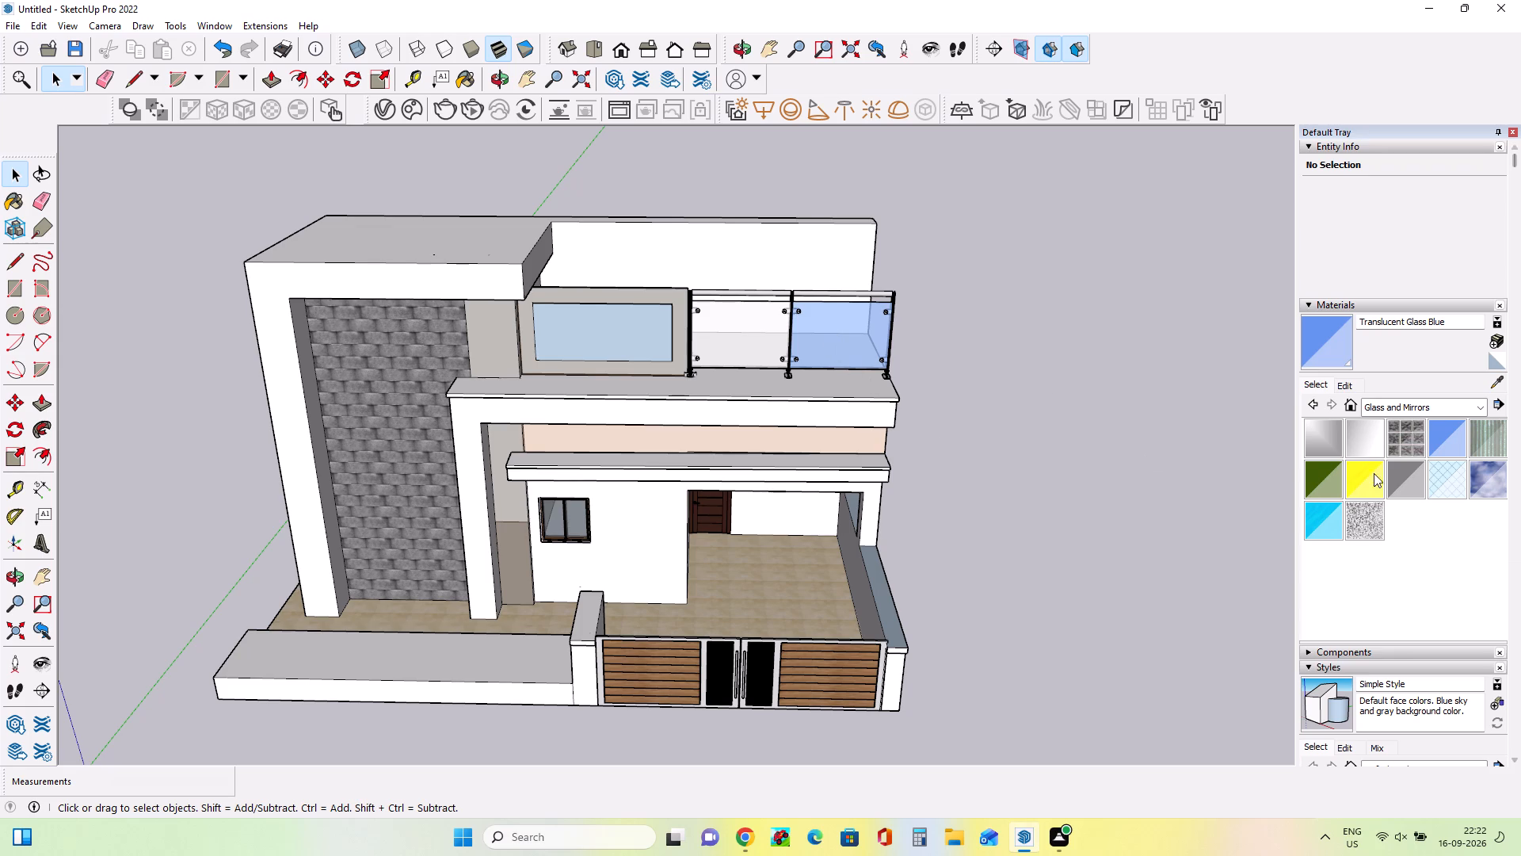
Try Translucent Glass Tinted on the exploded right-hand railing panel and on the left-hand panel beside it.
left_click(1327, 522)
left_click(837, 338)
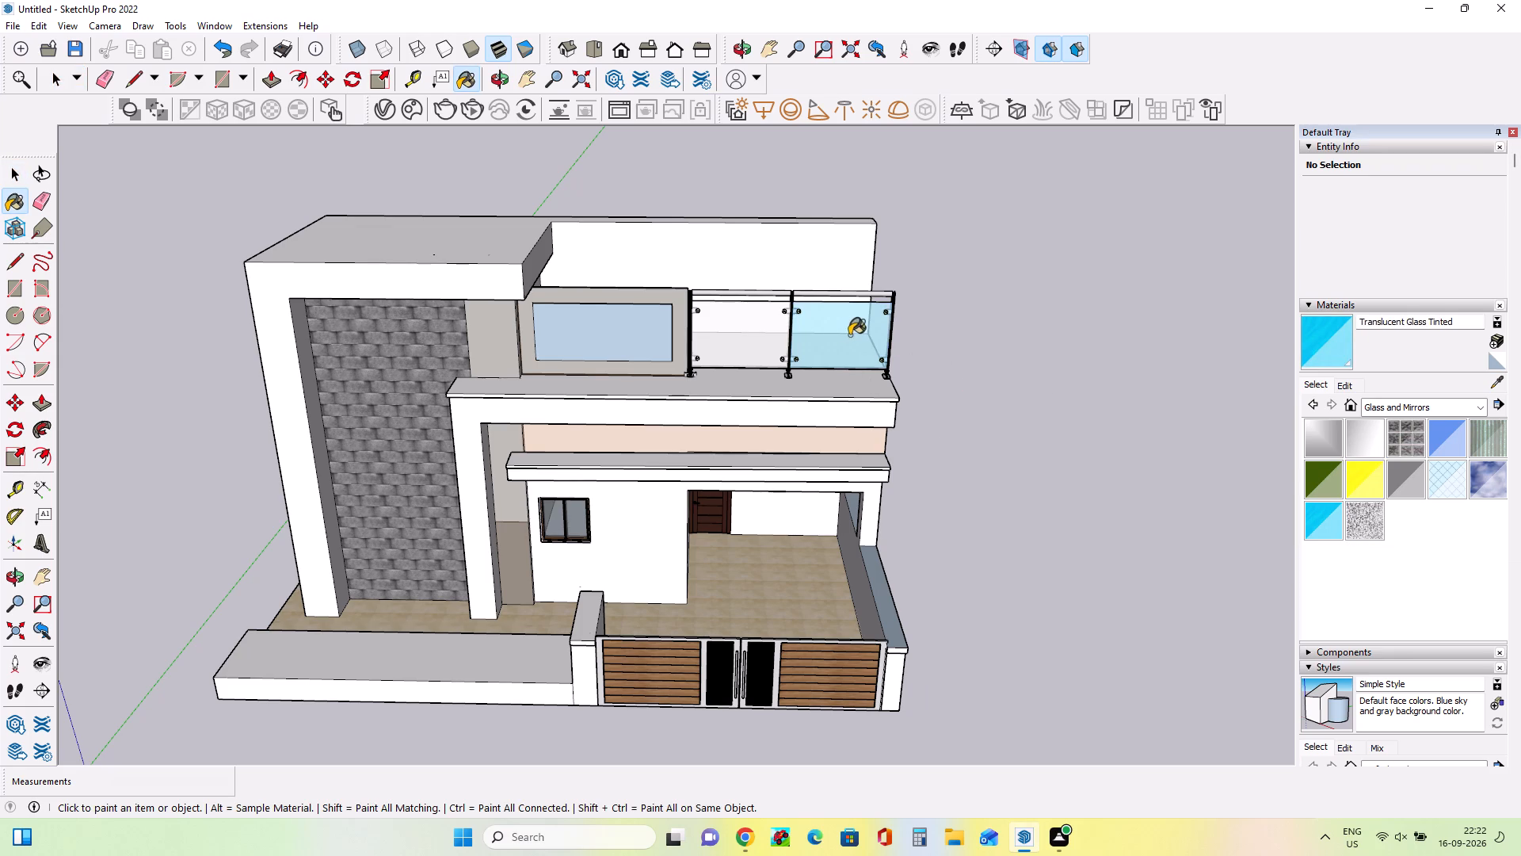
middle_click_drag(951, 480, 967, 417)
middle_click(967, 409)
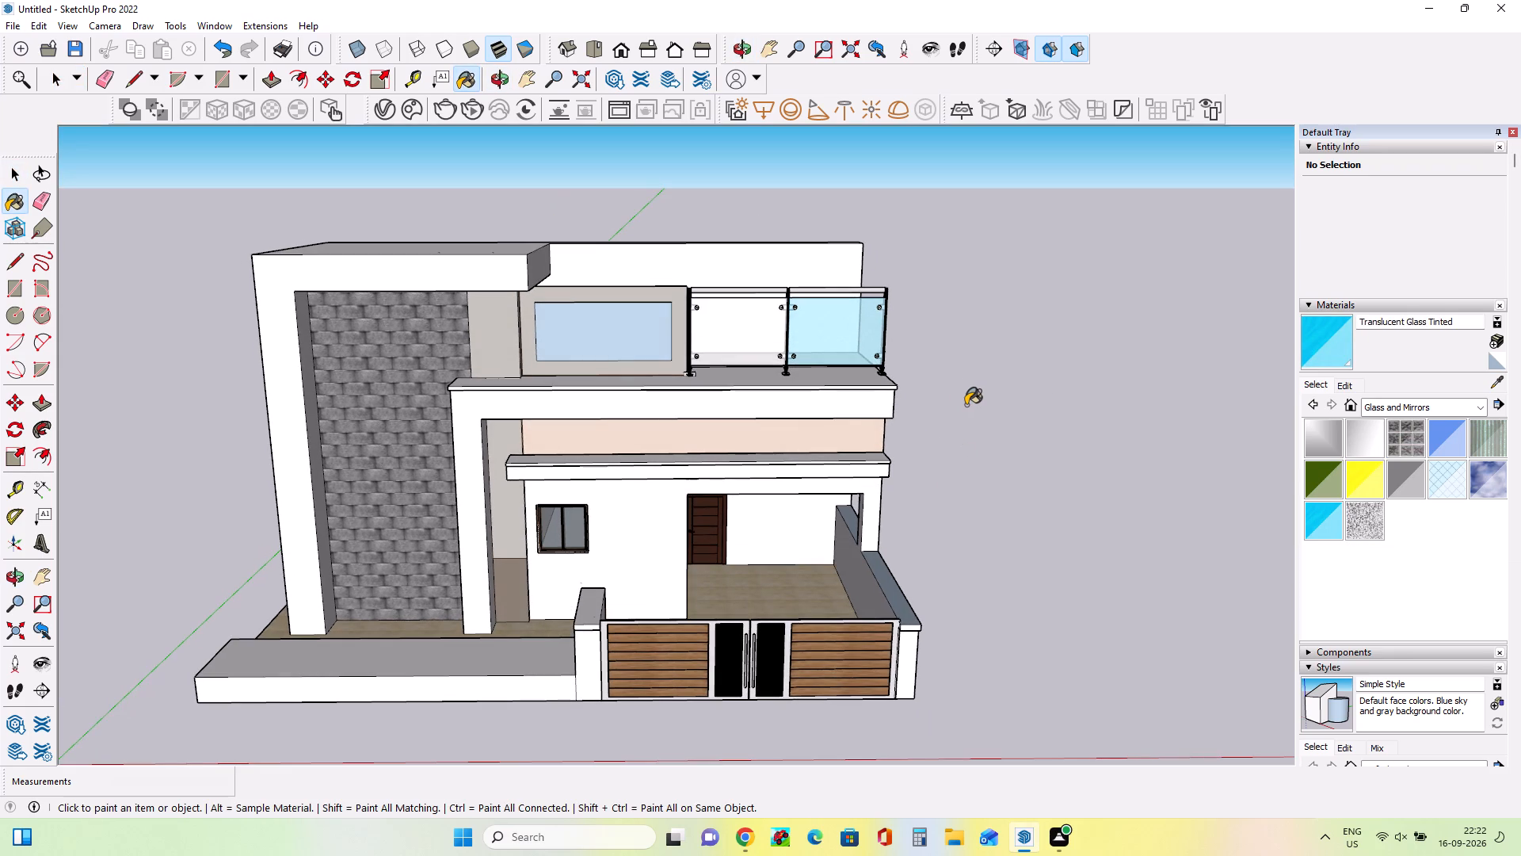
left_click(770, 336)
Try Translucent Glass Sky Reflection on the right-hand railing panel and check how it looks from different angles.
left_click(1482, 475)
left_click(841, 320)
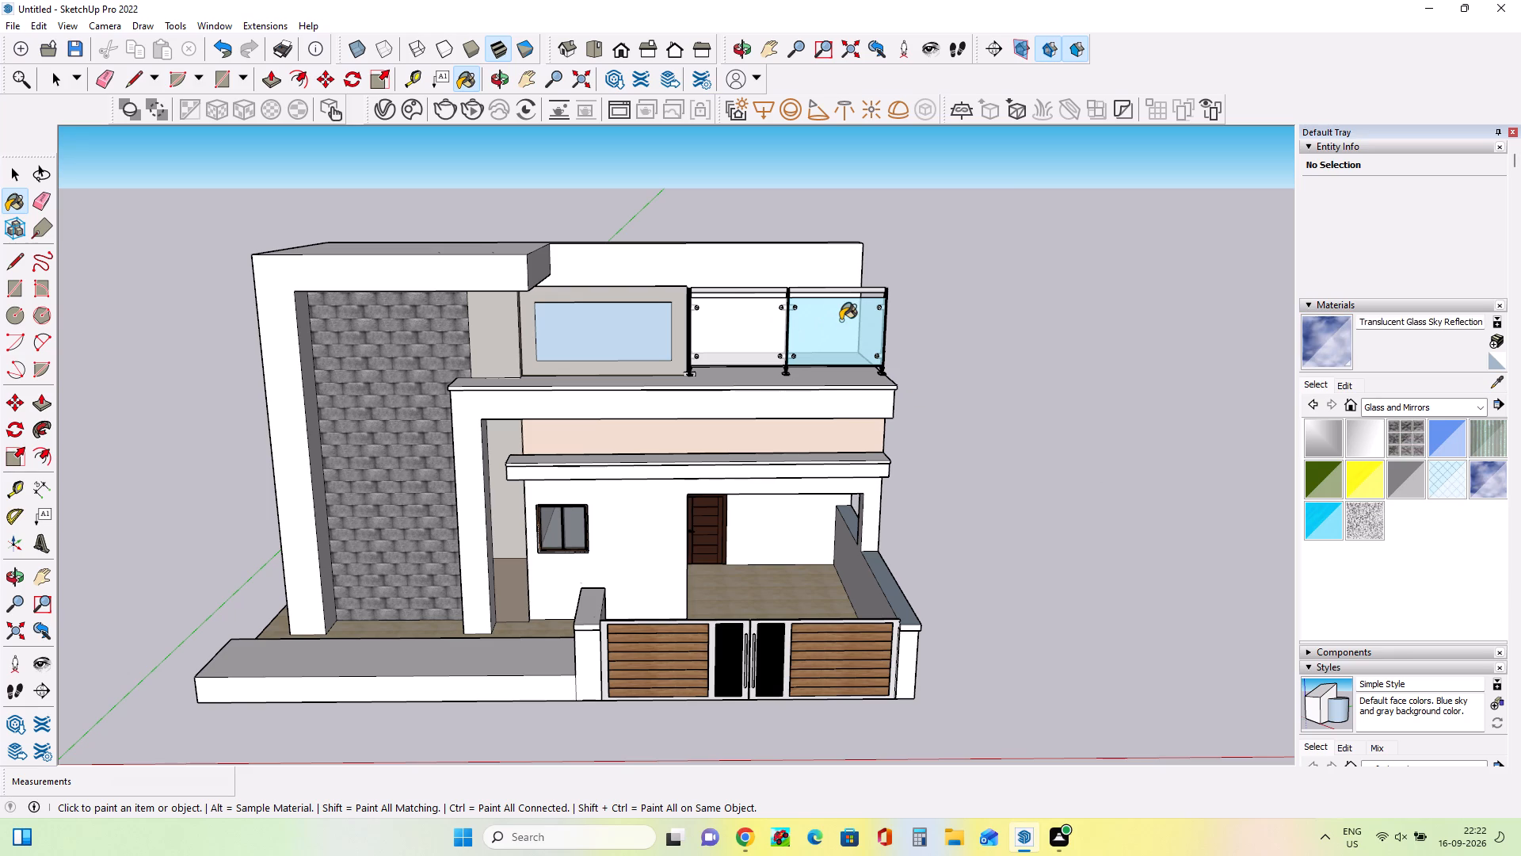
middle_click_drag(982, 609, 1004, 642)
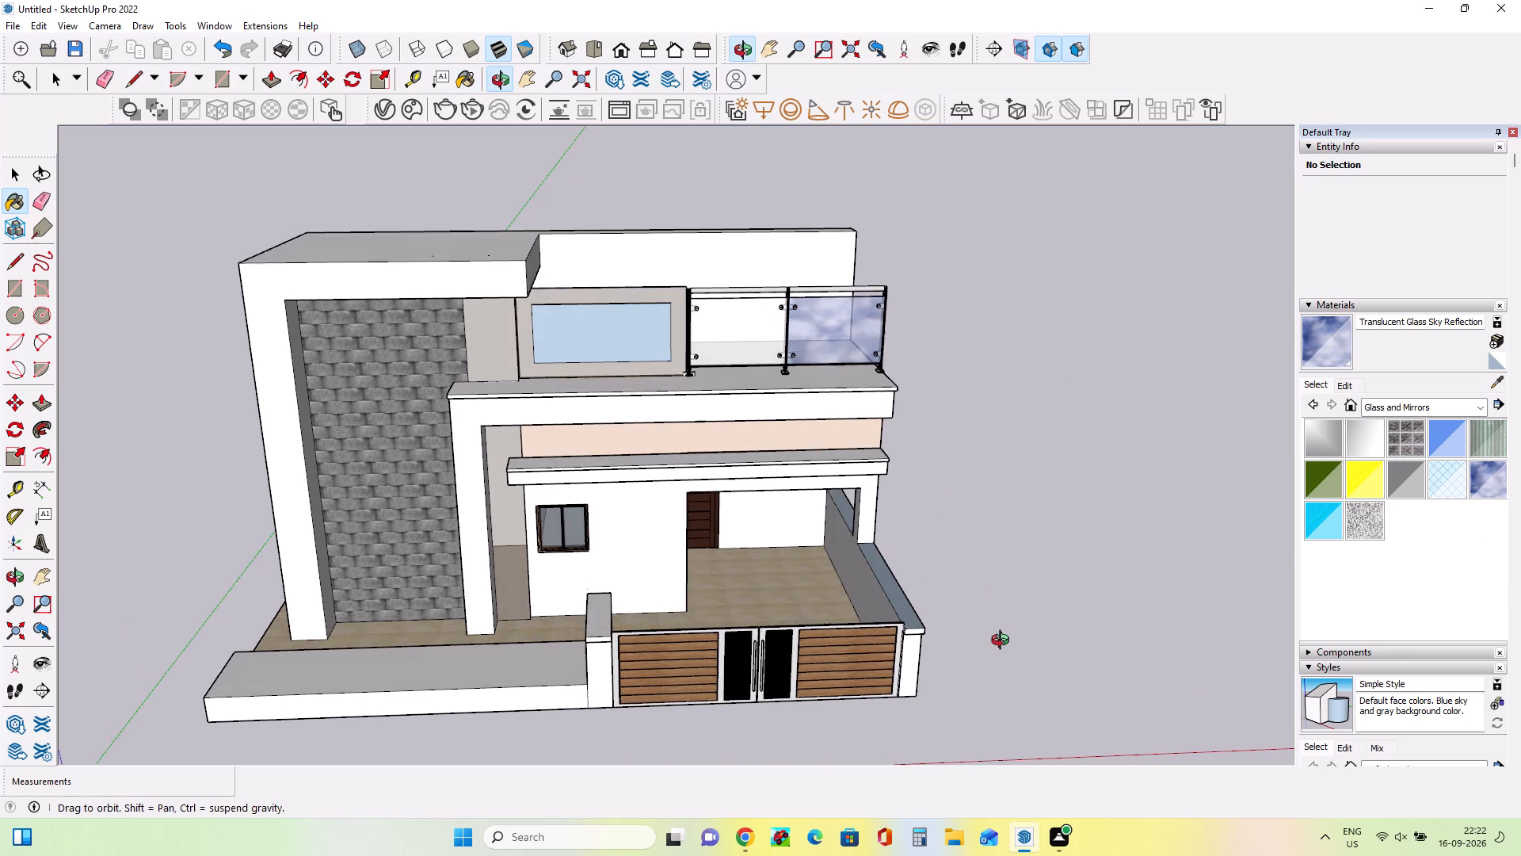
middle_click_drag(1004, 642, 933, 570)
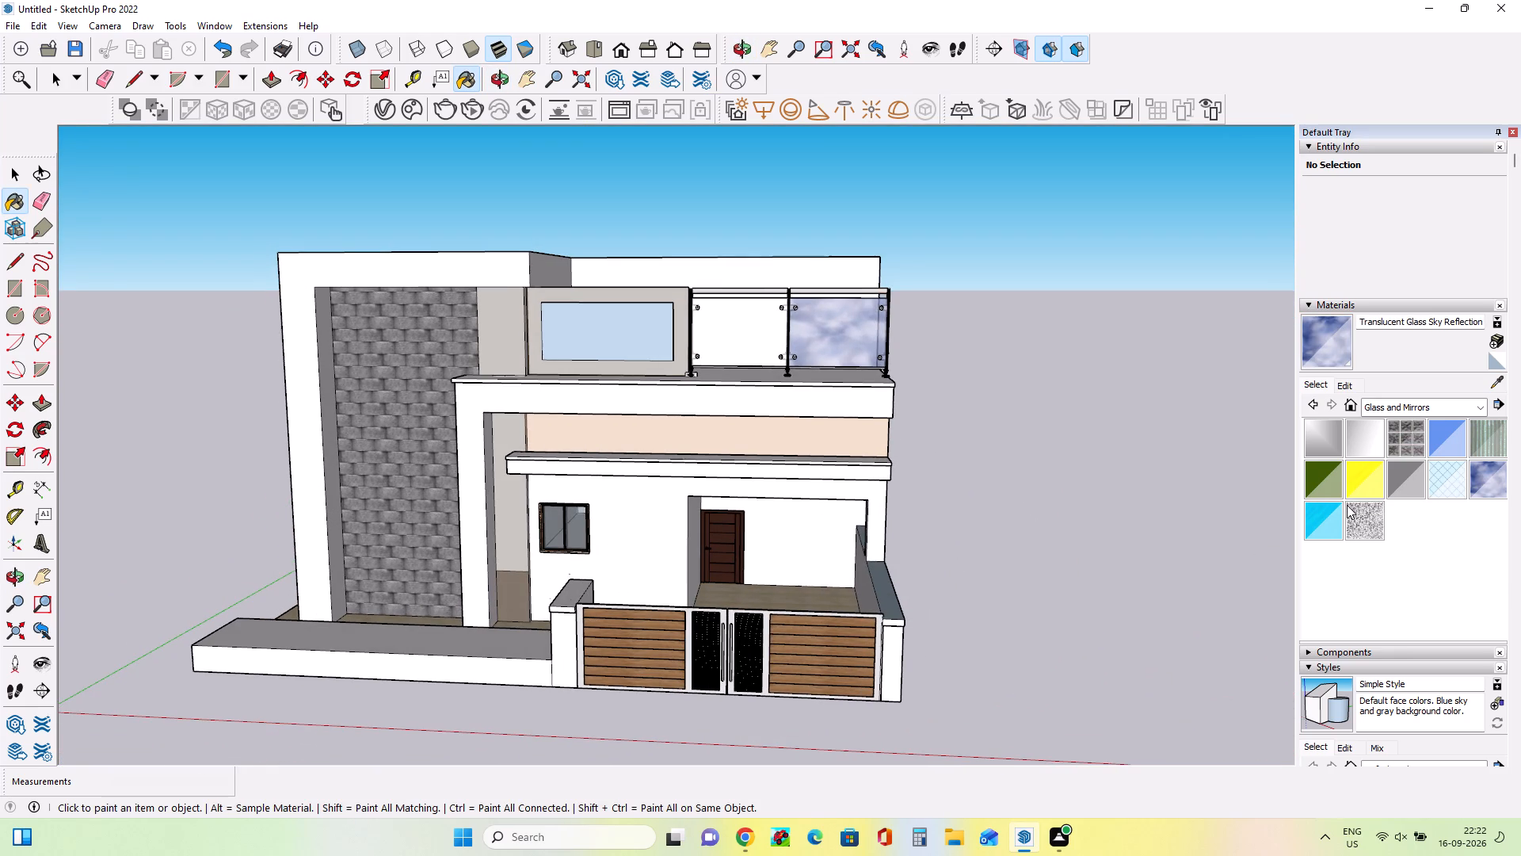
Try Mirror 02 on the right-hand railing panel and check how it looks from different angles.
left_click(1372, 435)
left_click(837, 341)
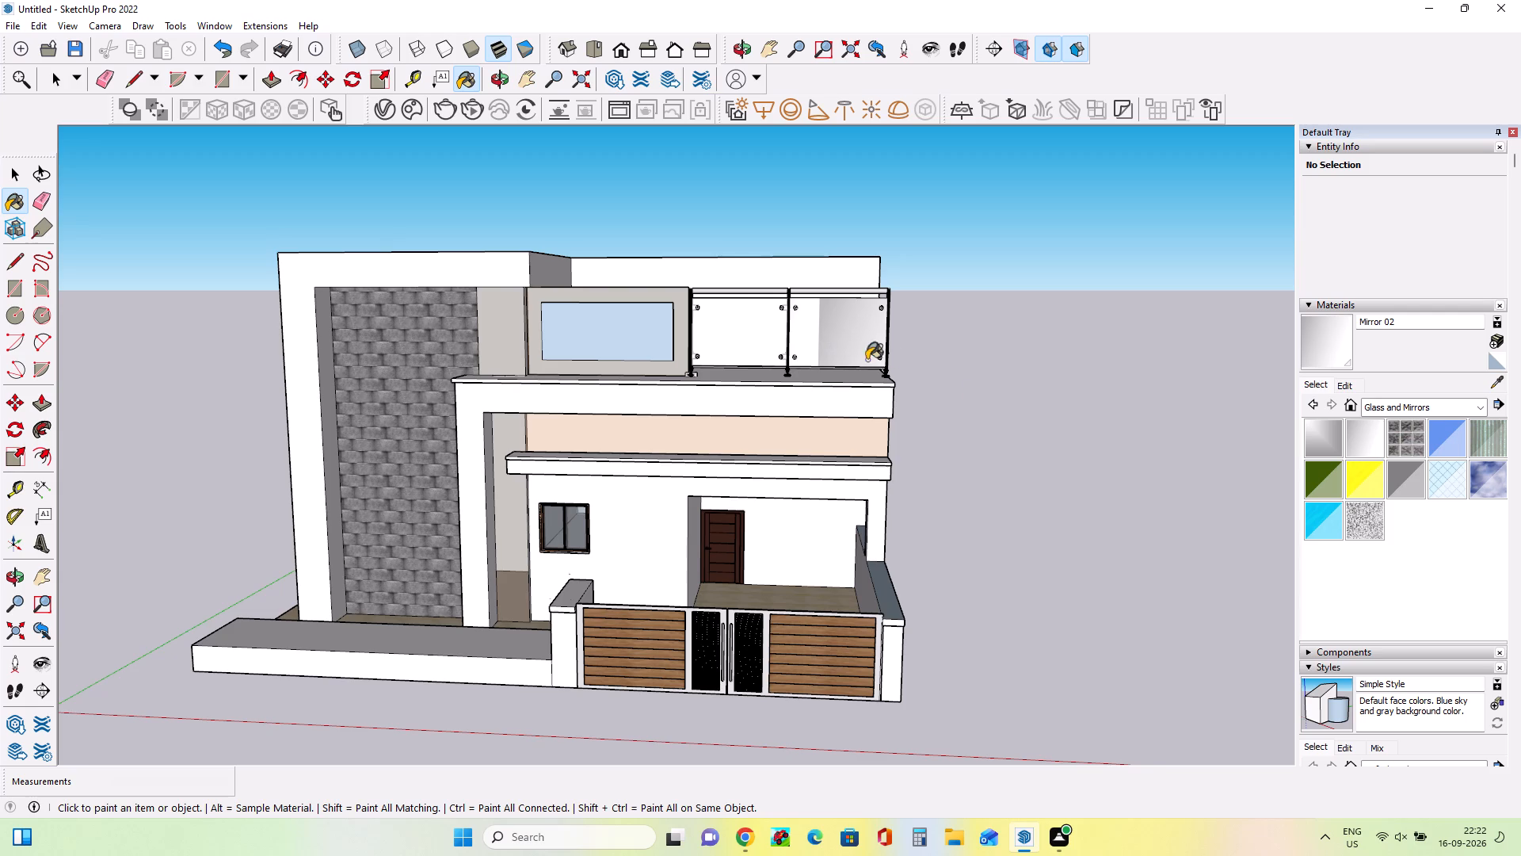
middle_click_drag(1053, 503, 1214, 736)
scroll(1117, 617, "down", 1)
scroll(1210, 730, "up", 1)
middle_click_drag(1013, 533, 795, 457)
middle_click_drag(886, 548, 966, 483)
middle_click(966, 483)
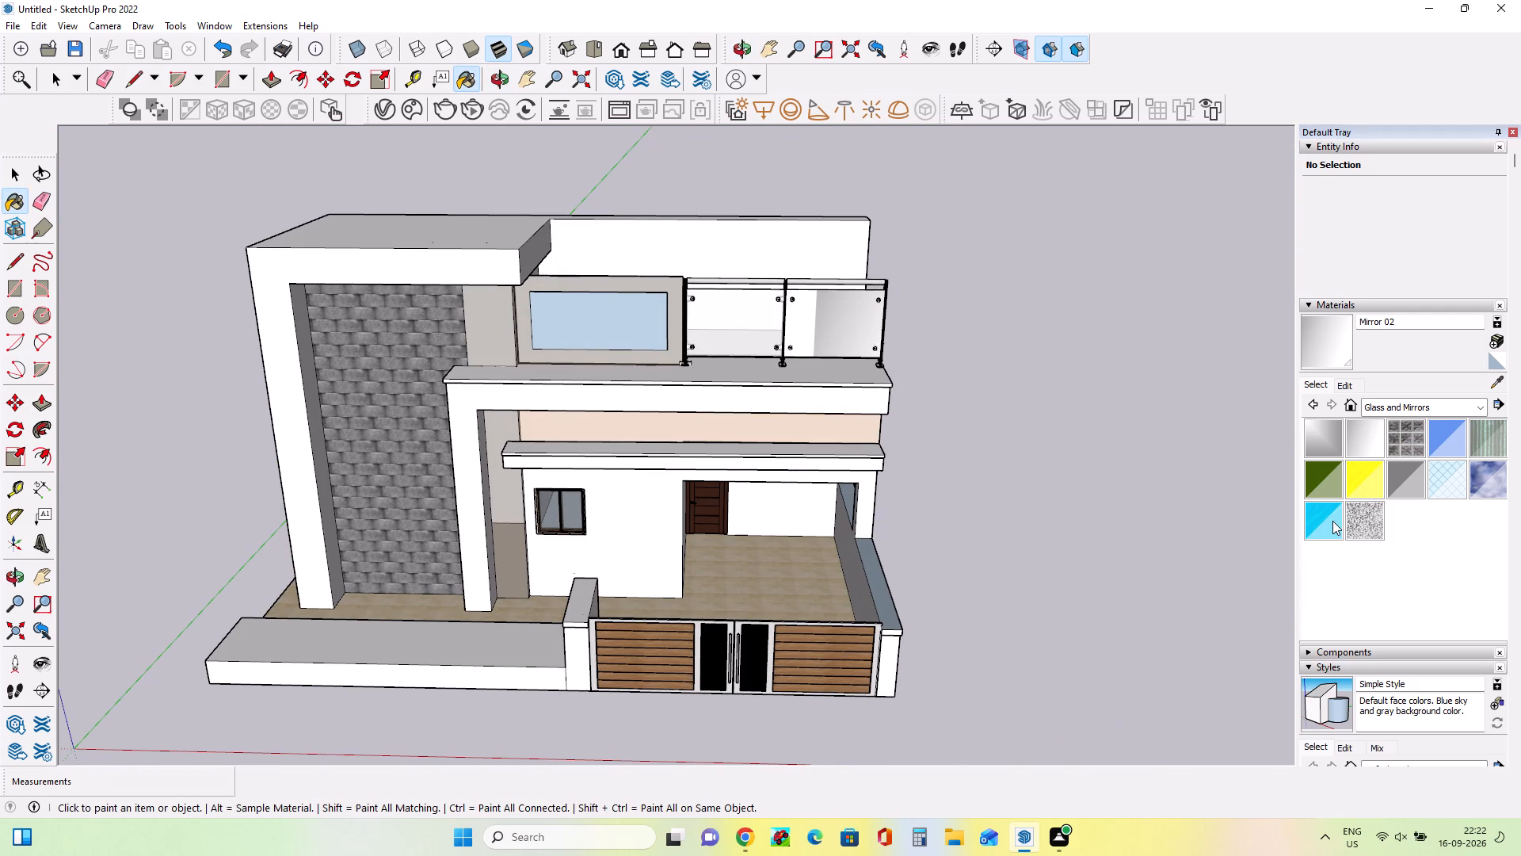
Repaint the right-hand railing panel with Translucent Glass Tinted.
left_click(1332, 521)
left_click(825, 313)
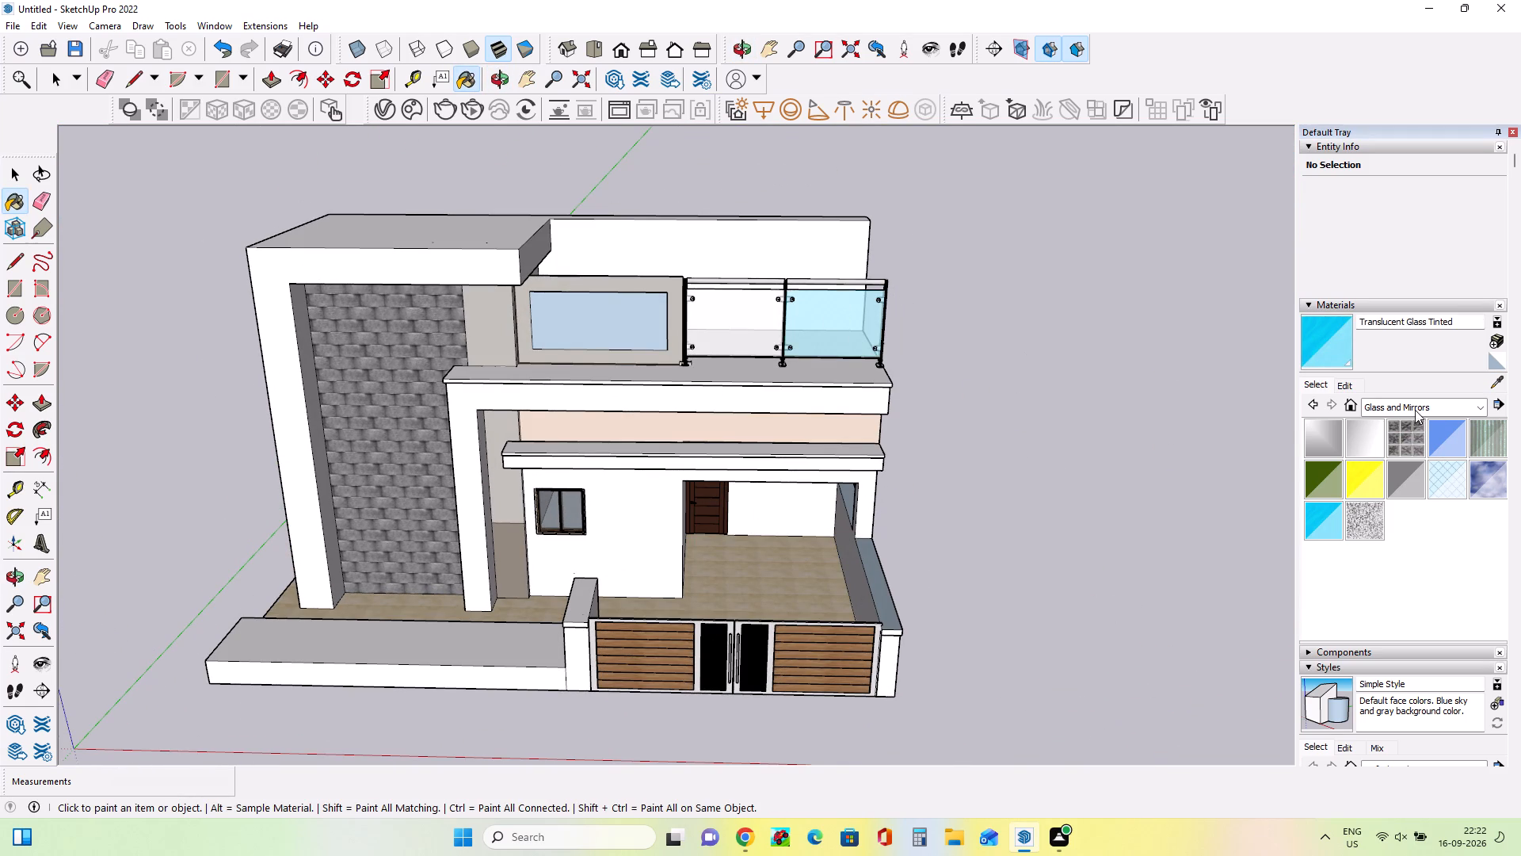
Paint the right-hand railing panel with Translucent Glass Safety and check it from different angles.
left_click(1450, 483)
left_click(829, 320)
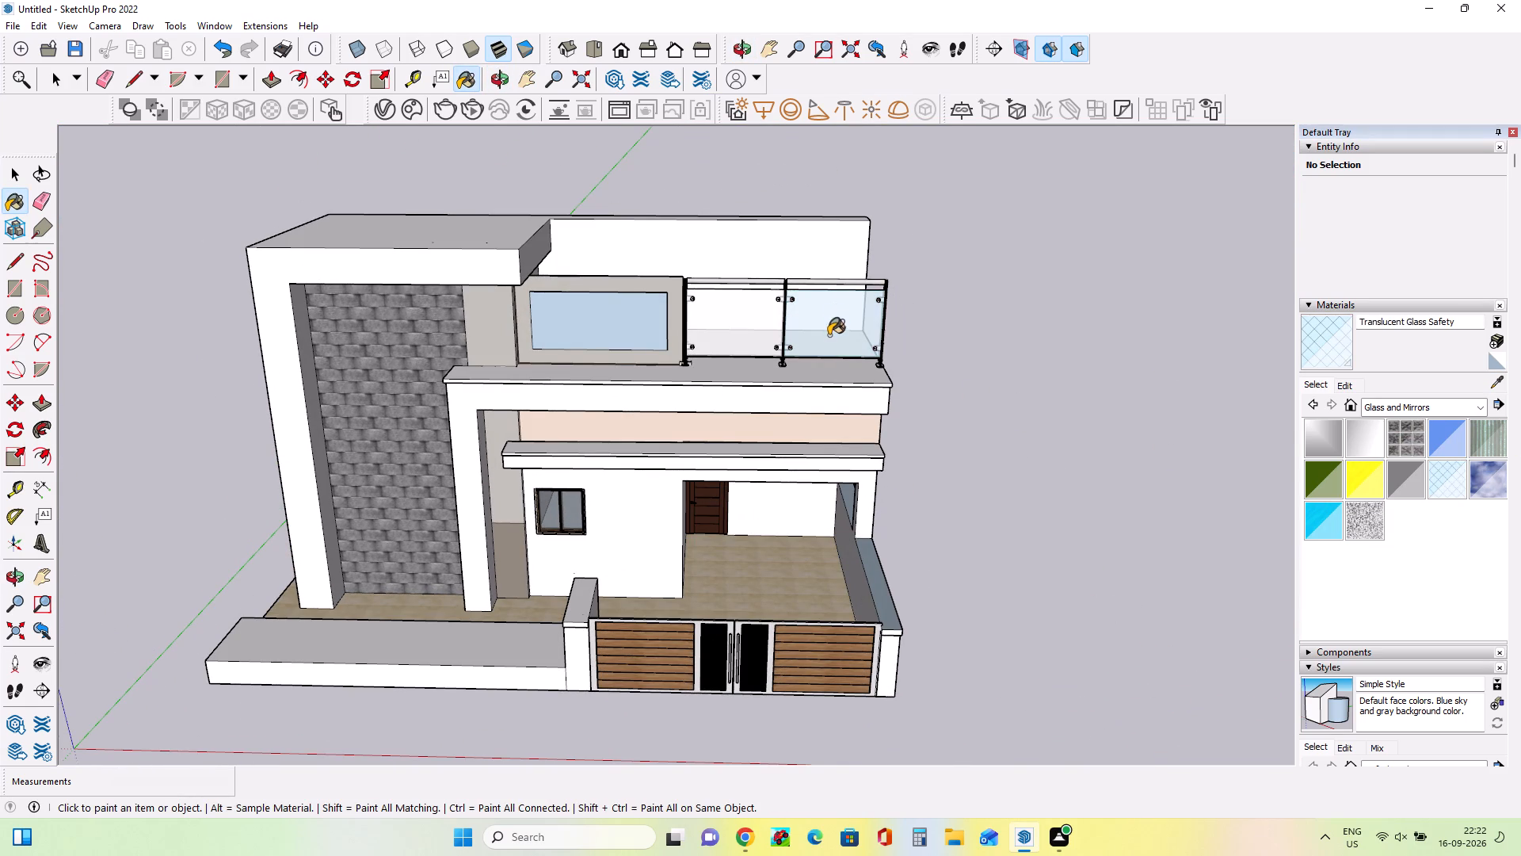
middle_click_drag(1034, 442, 1012, 352)
middle_click_drag(732, 472, 804, 522)
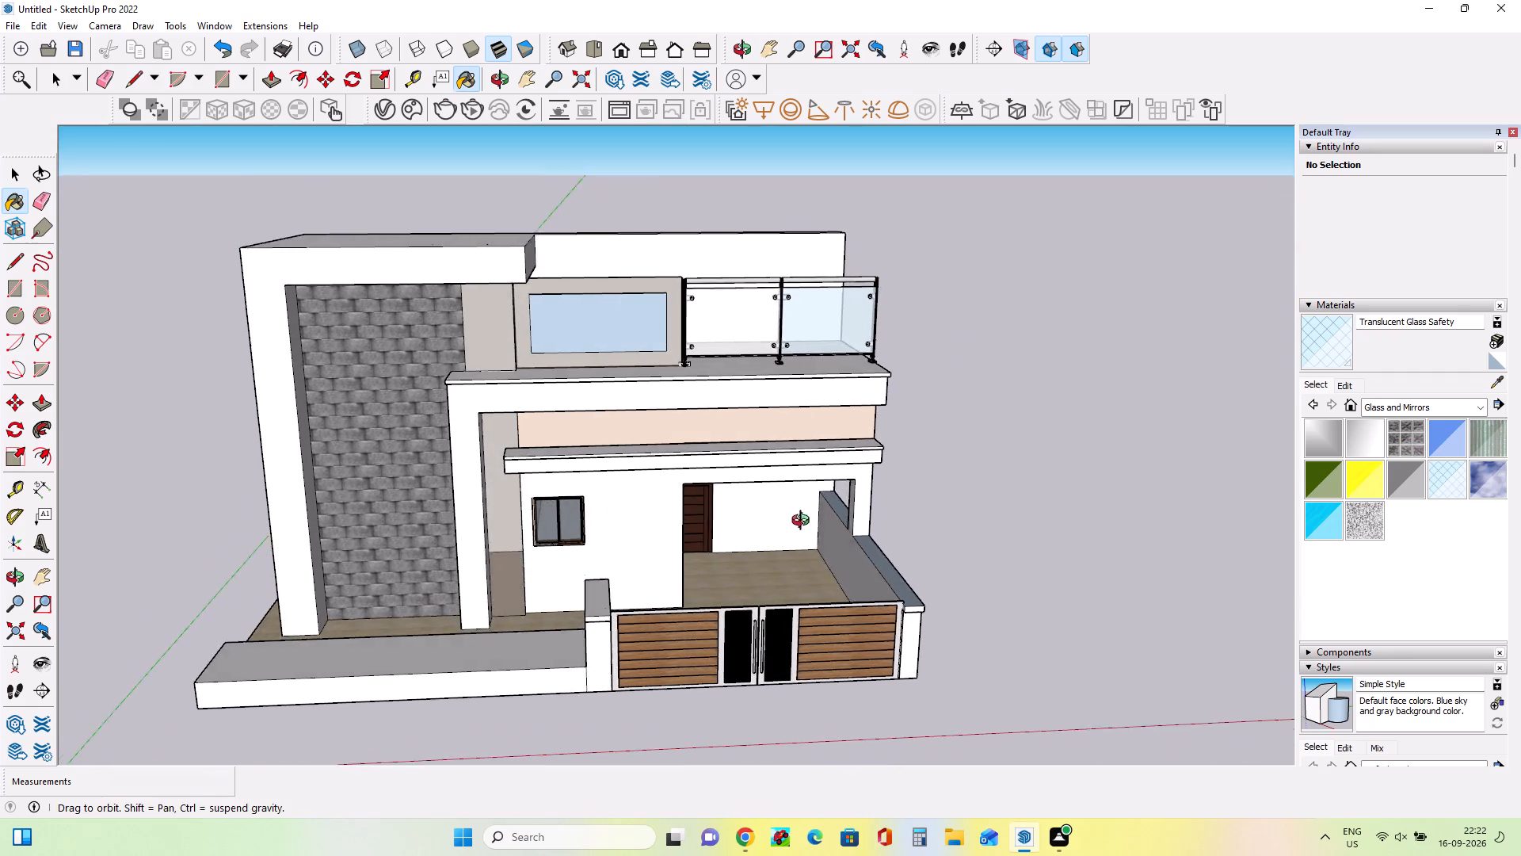
middle_click_drag(804, 522, 846, 530)
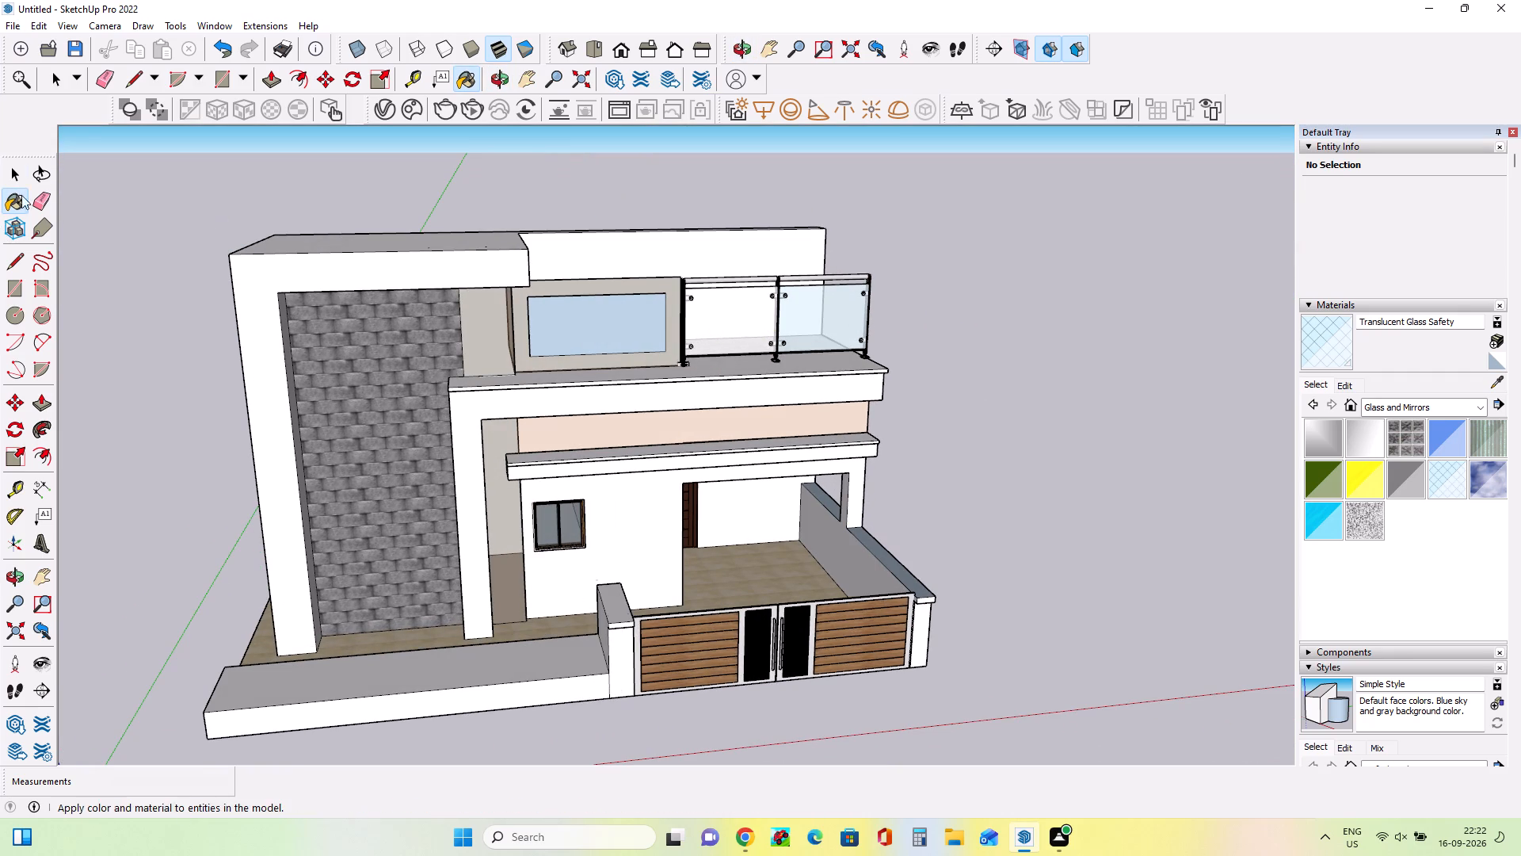
Explode the left-hand glass panel group of the balcony railing and paint it with Translucent Glass Safety.
left_click(25, 182)
left_click(734, 327)
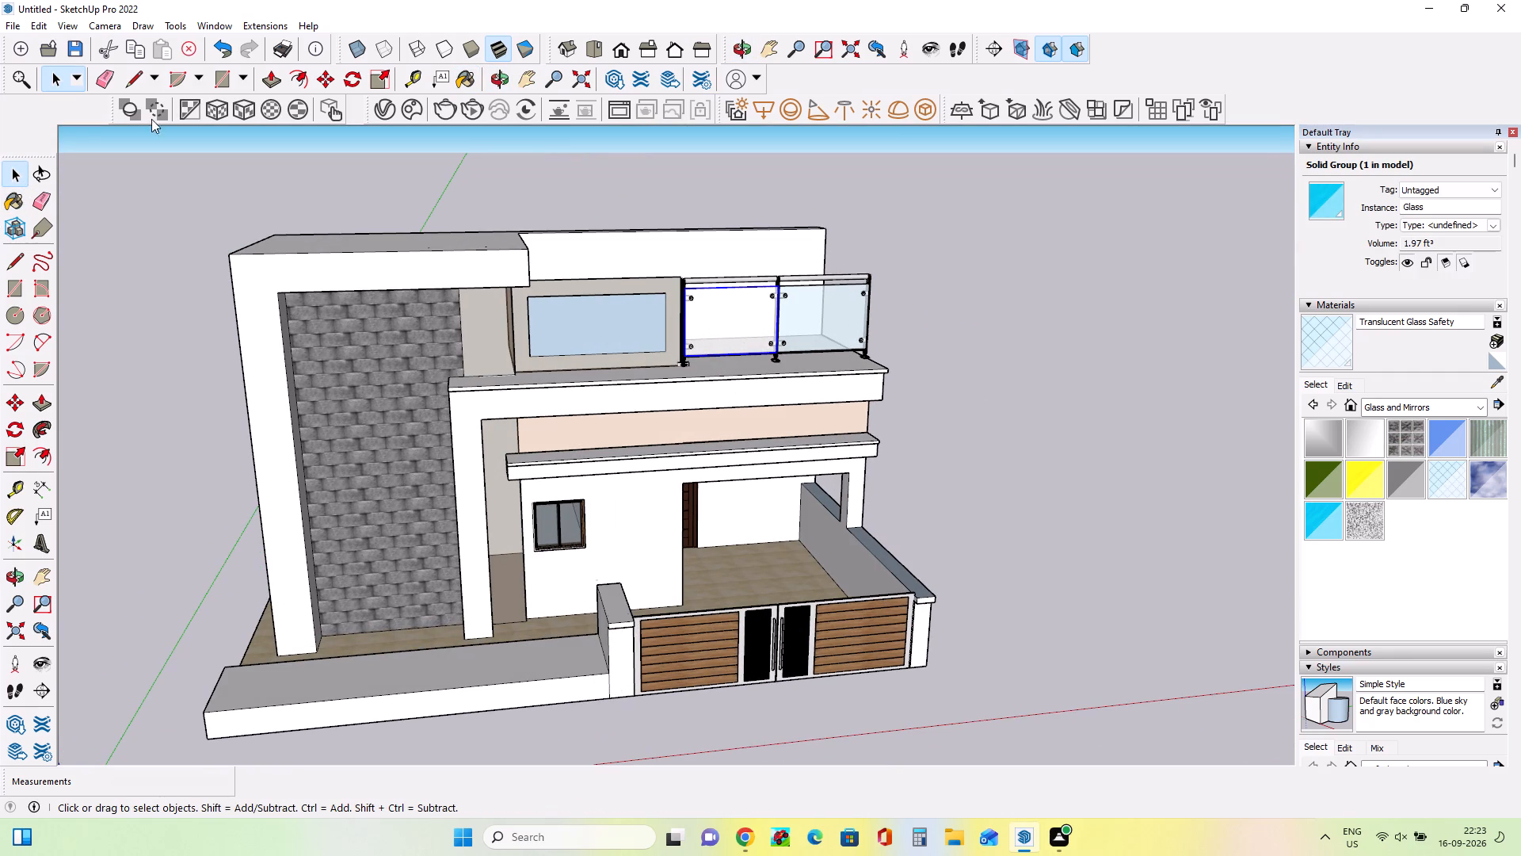
right_click(761, 319)
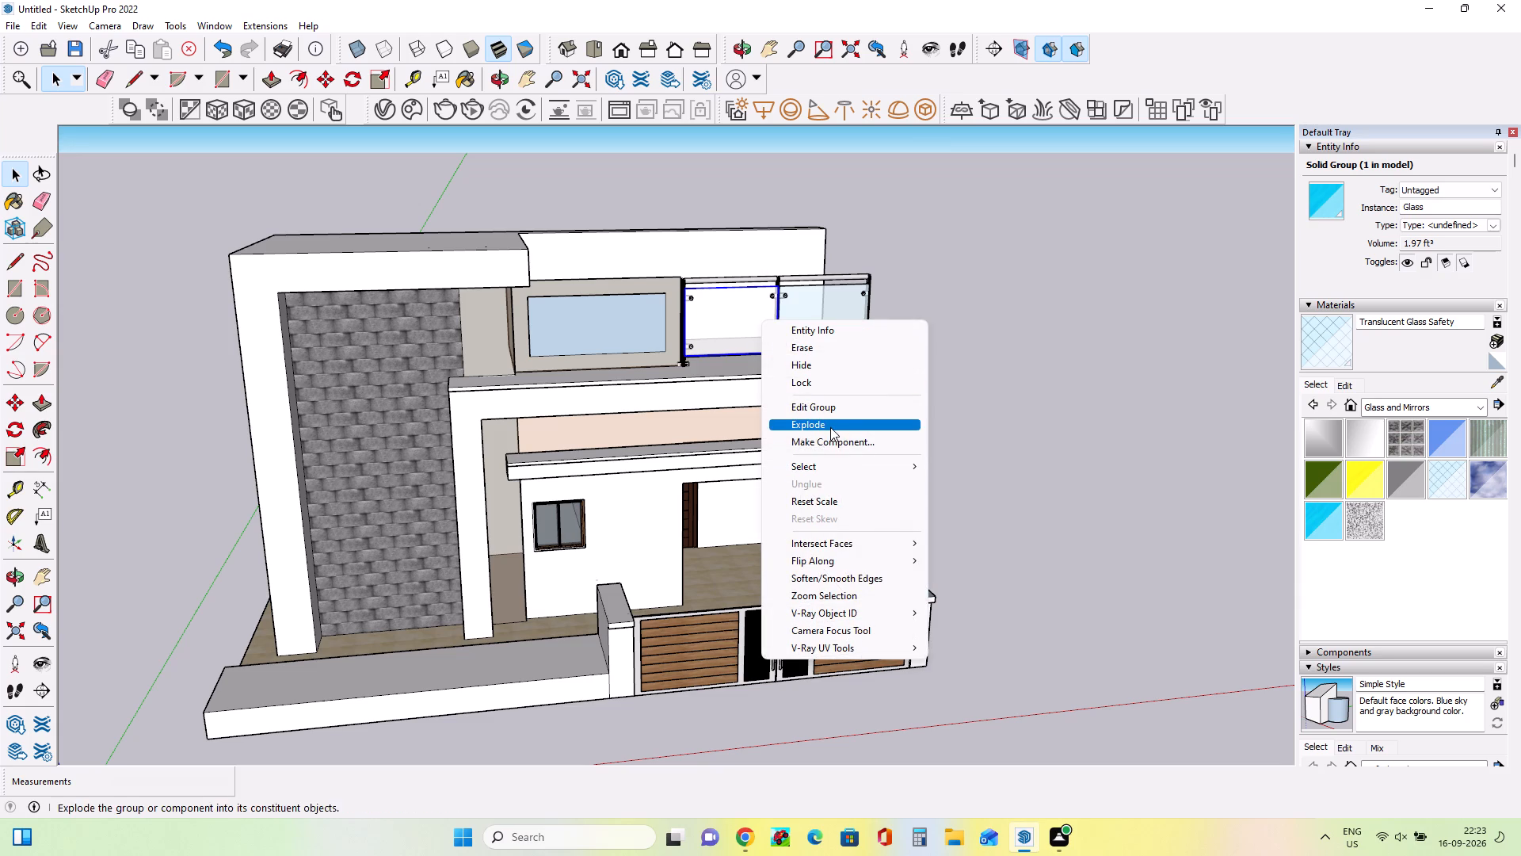
left_click(830, 427)
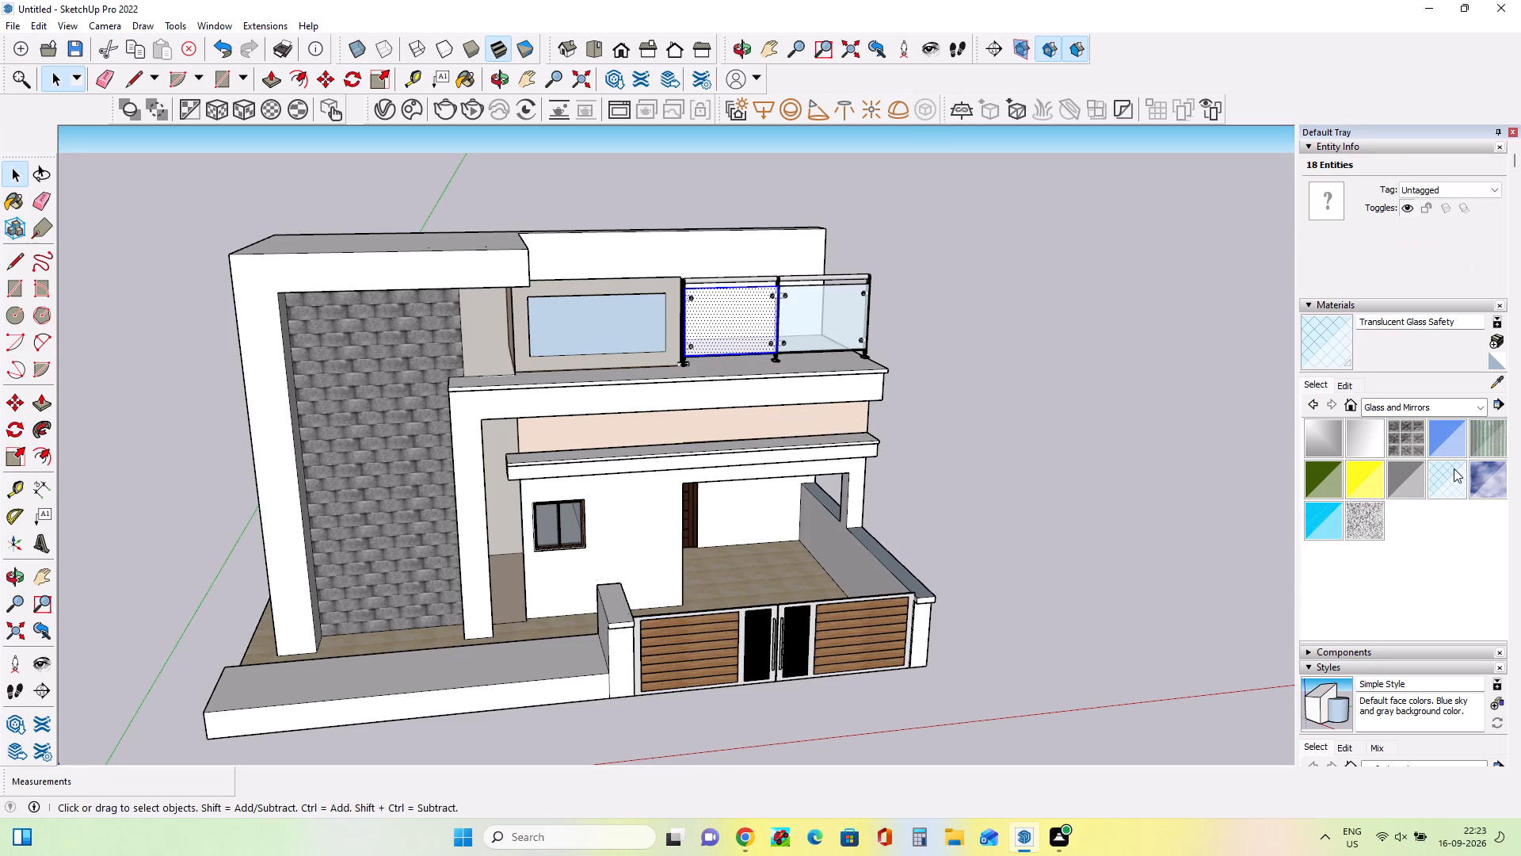
left_click(1453, 468)
left_click(737, 323)
middle_click_drag(1083, 430, 898, 439)
left_click(22, 175)
left_click(349, 247)
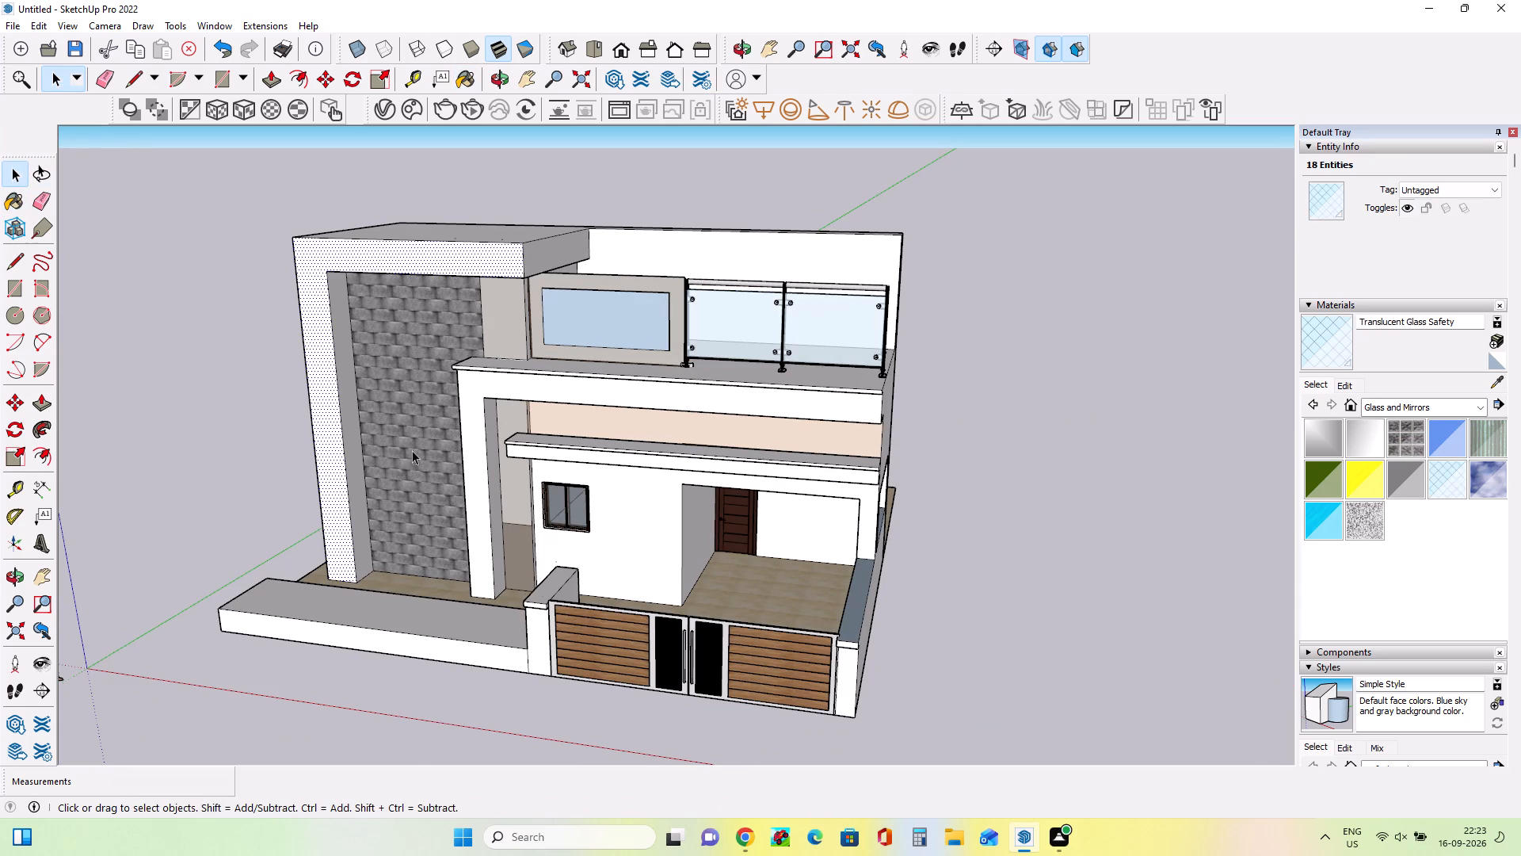
Check the balcony's glass railing and the whole house front from different angles and distances.
middle_click_drag(411, 498, 670, 527)
middle_click_drag(1062, 526, 700, 539)
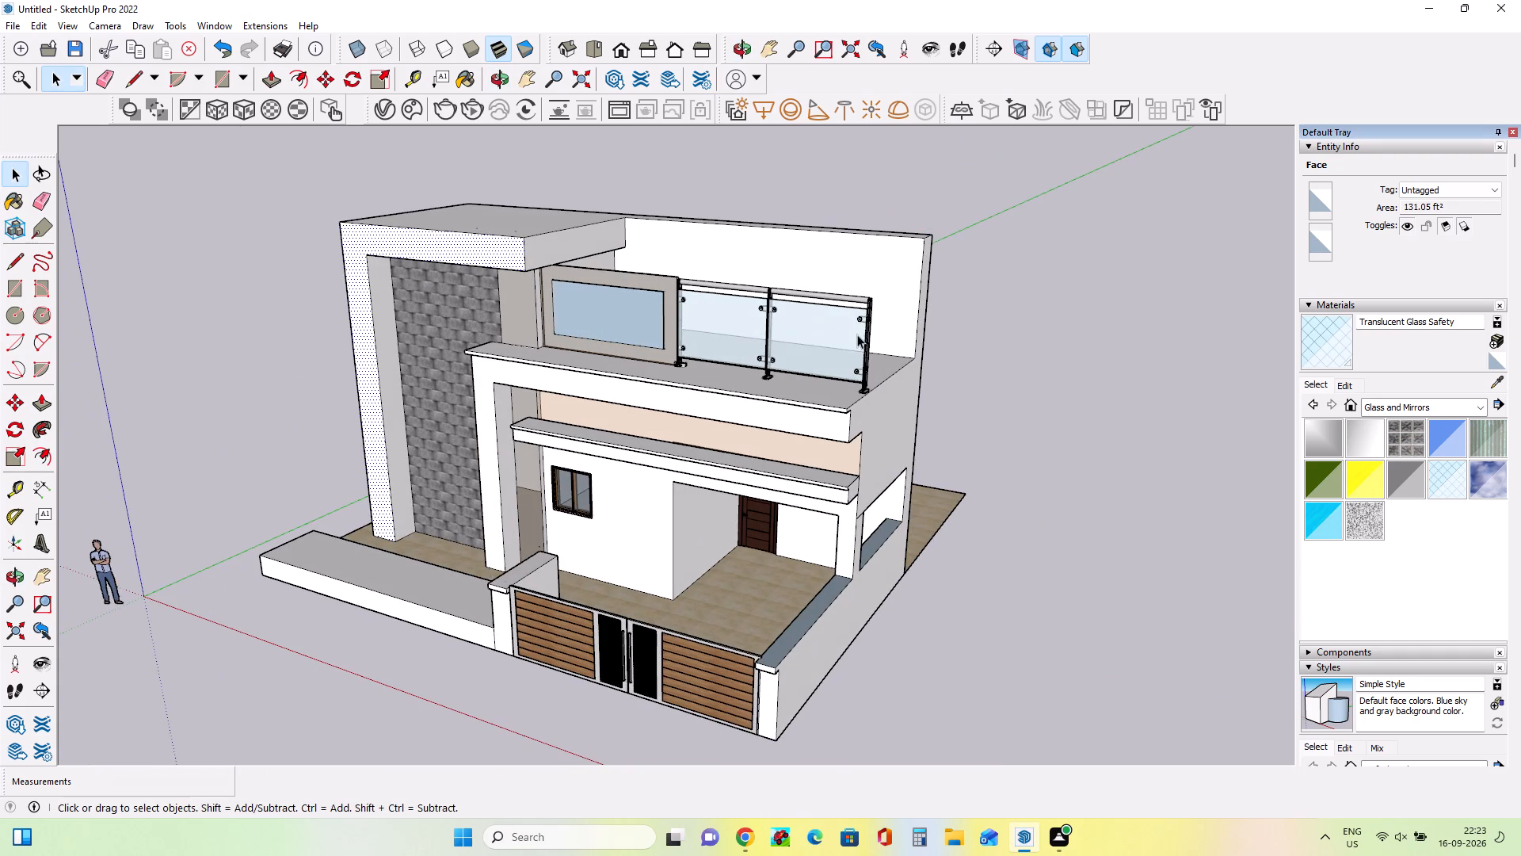
left_click(858, 335)
left_click(848, 300)
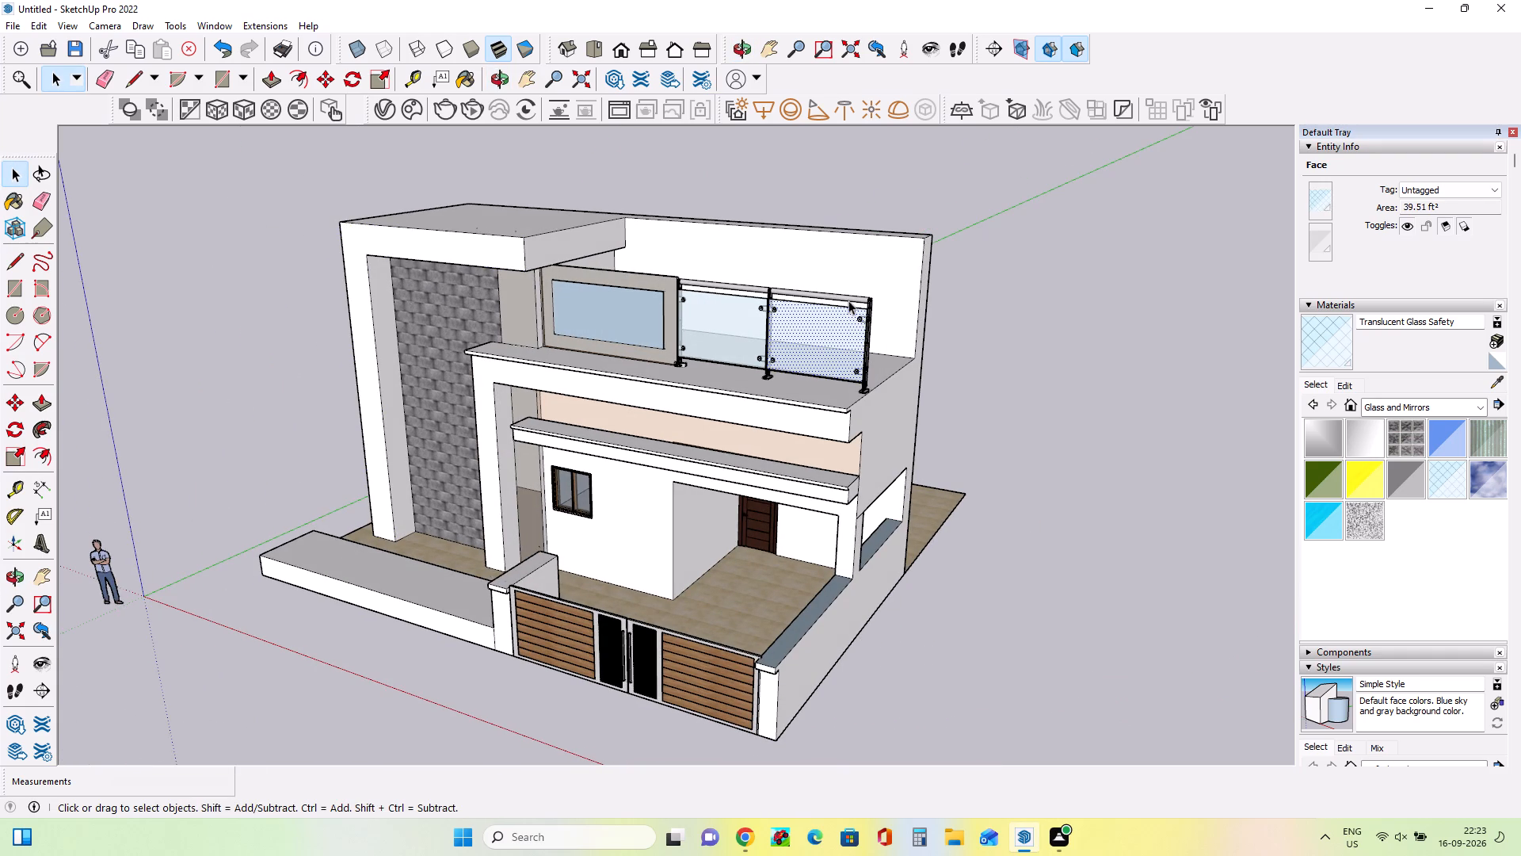
left_click(1020, 426)
middle_click_drag(1008, 467, 1212, 491)
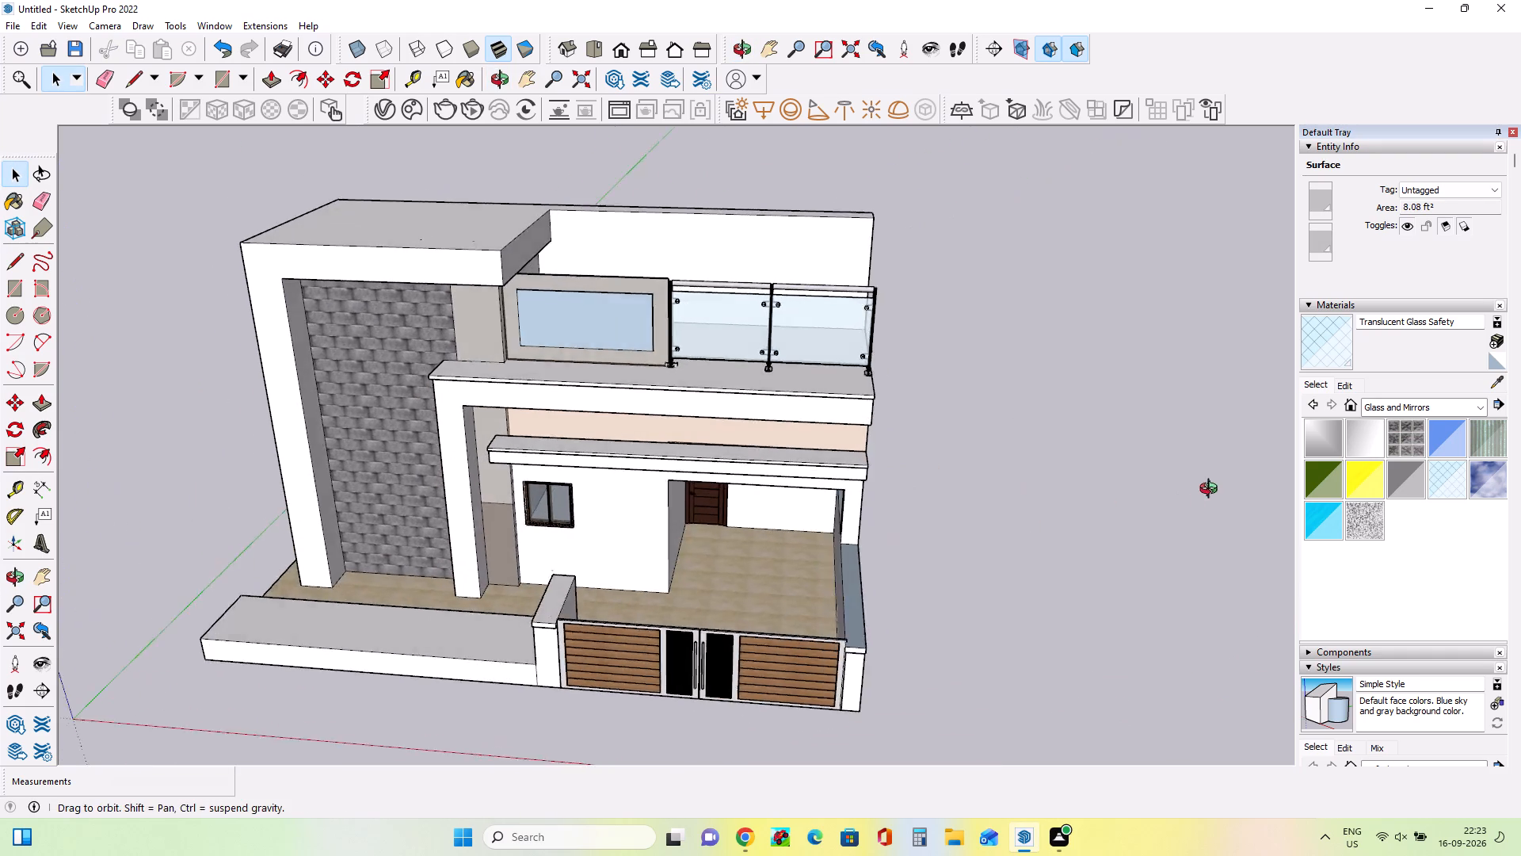
middle_click_drag(1212, 491, 1253, 480)
scroll(1004, 443, "down", 3)
middle_click_drag(1004, 443, 1013, 453)
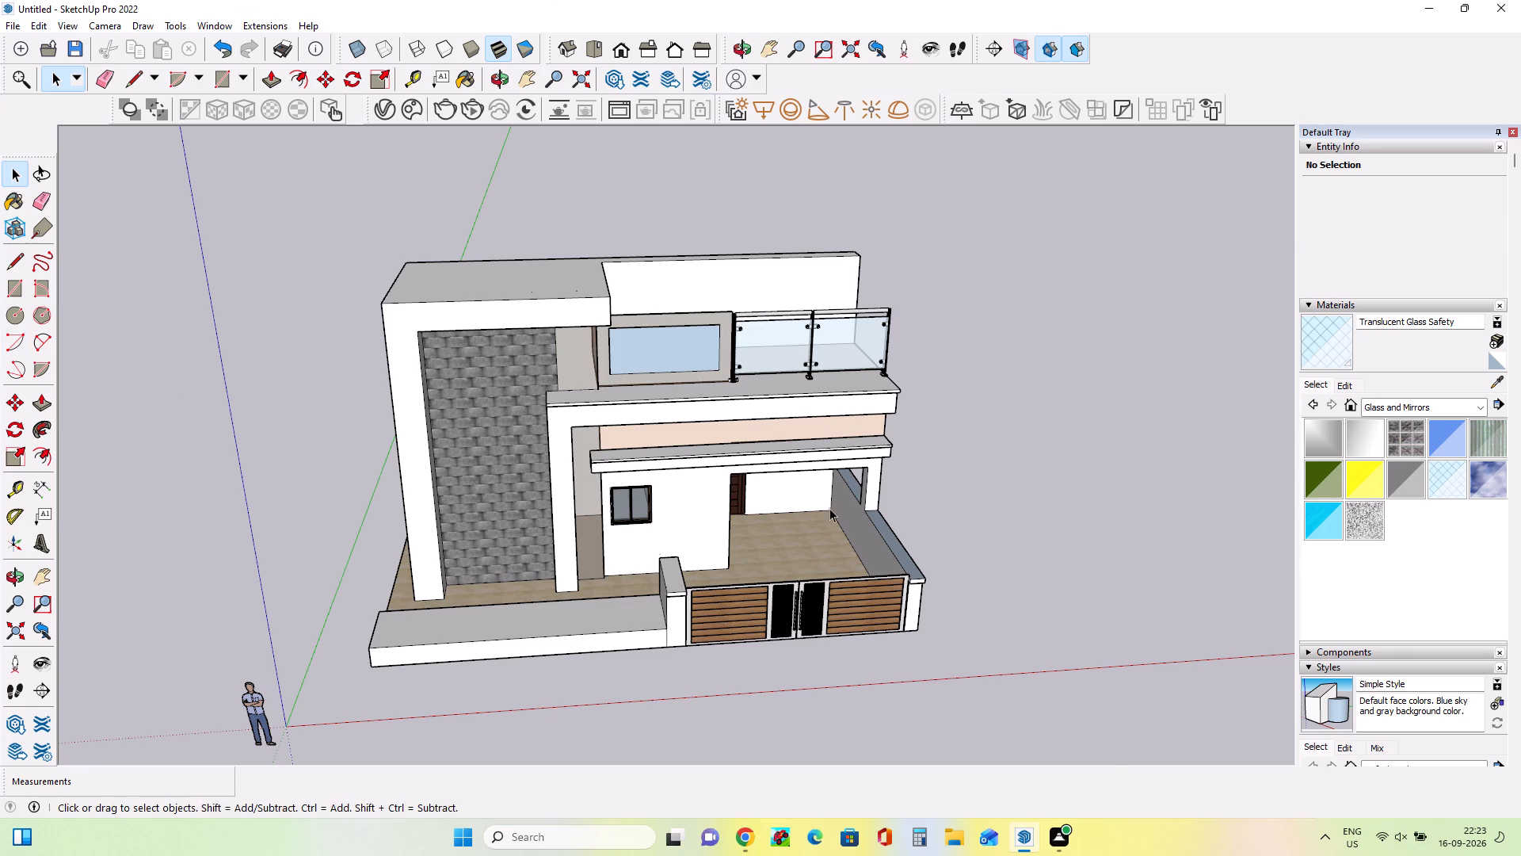
scroll(832, 505, "down", 5)
scroll(921, 512, "up", 2)
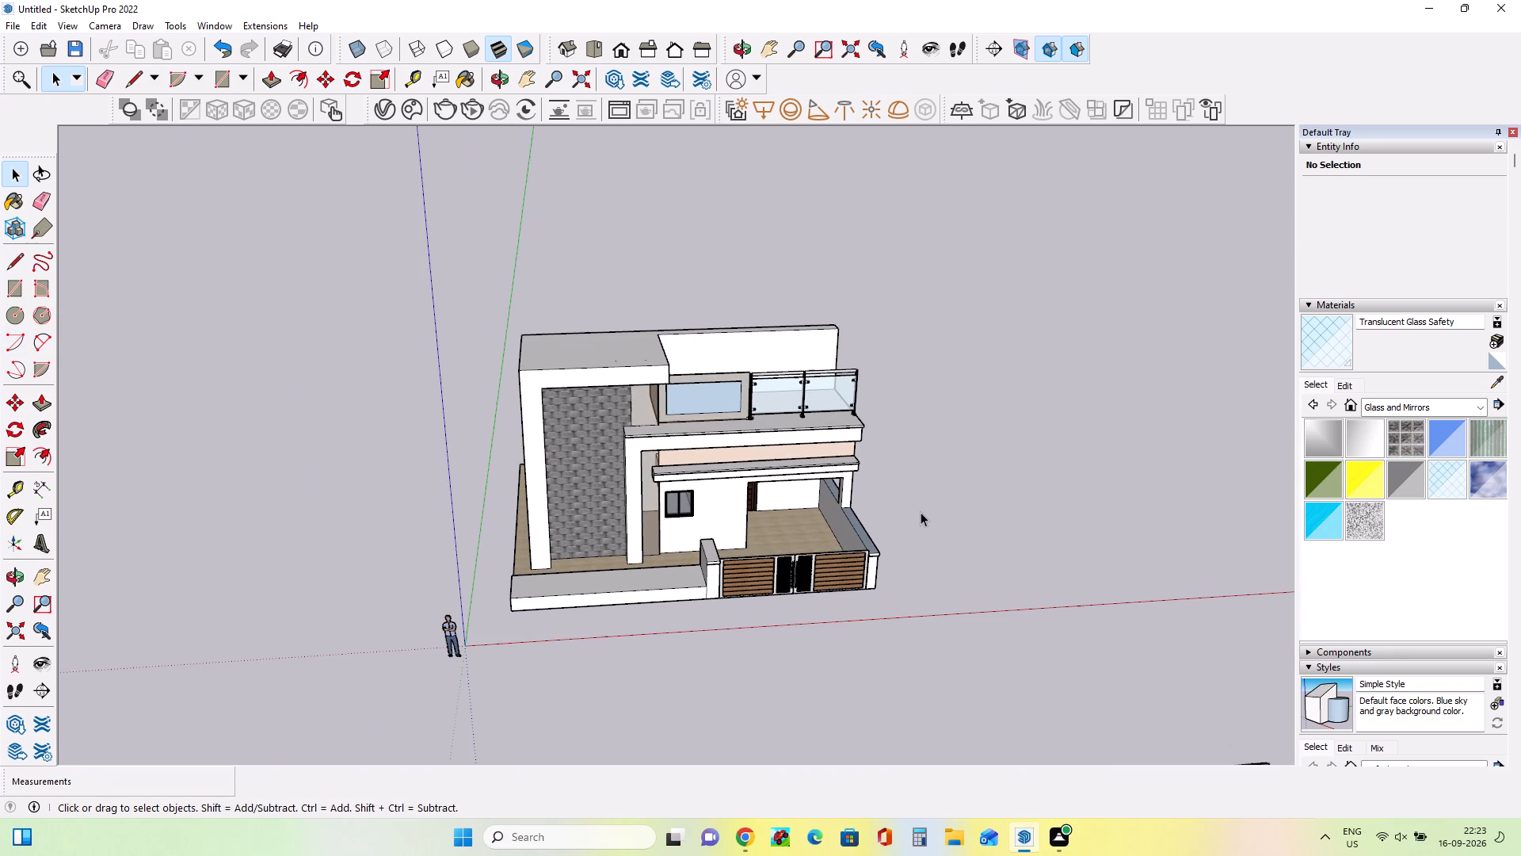
scroll(940, 539, "up", 2)
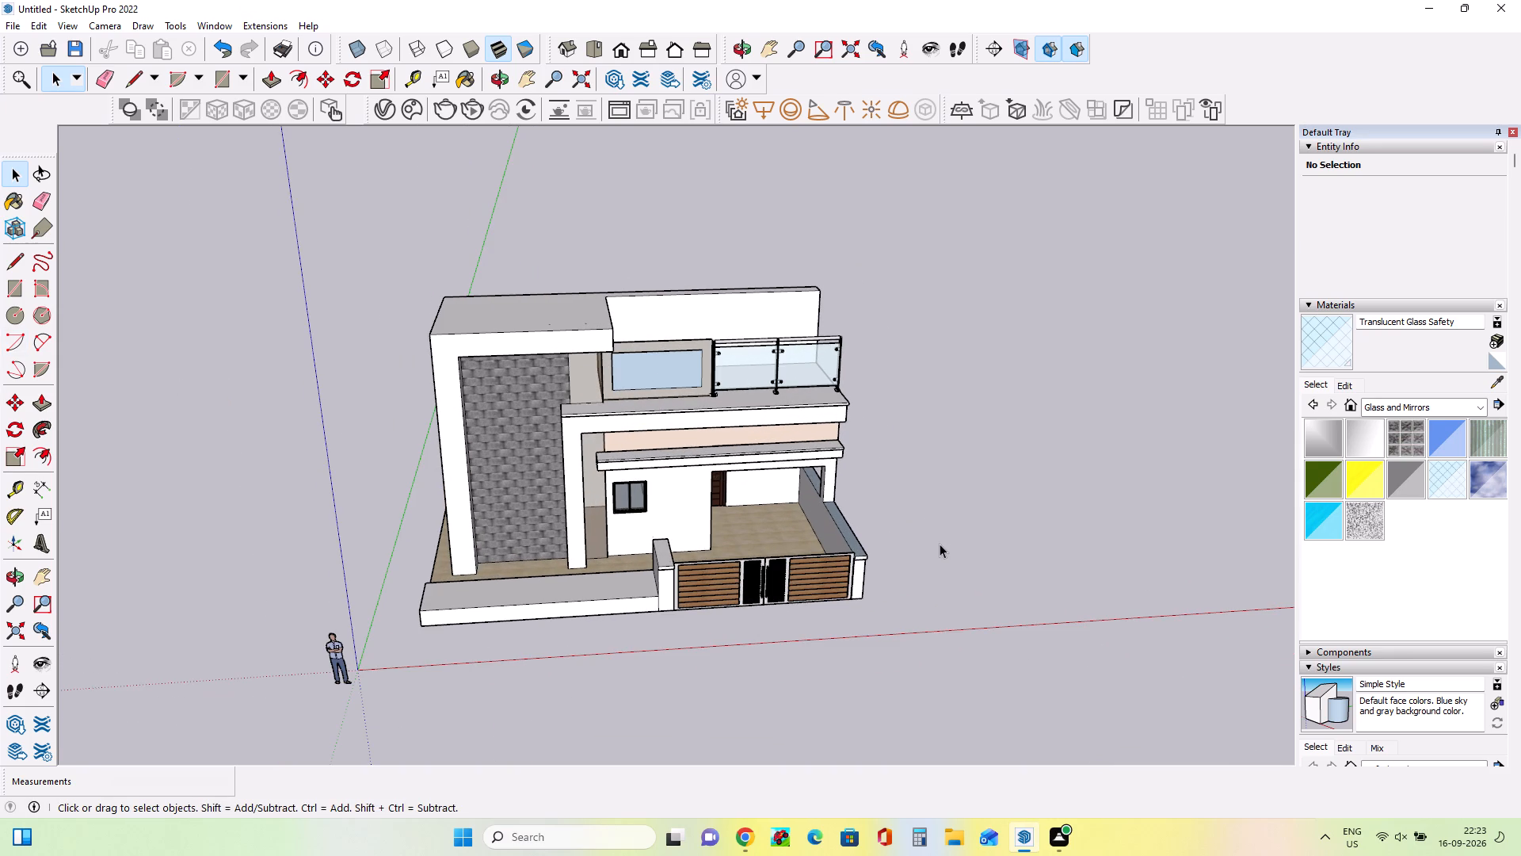
Import the Glass+Railing model from Downloads and place it in the empty space beside the house.
left_click(18, 28)
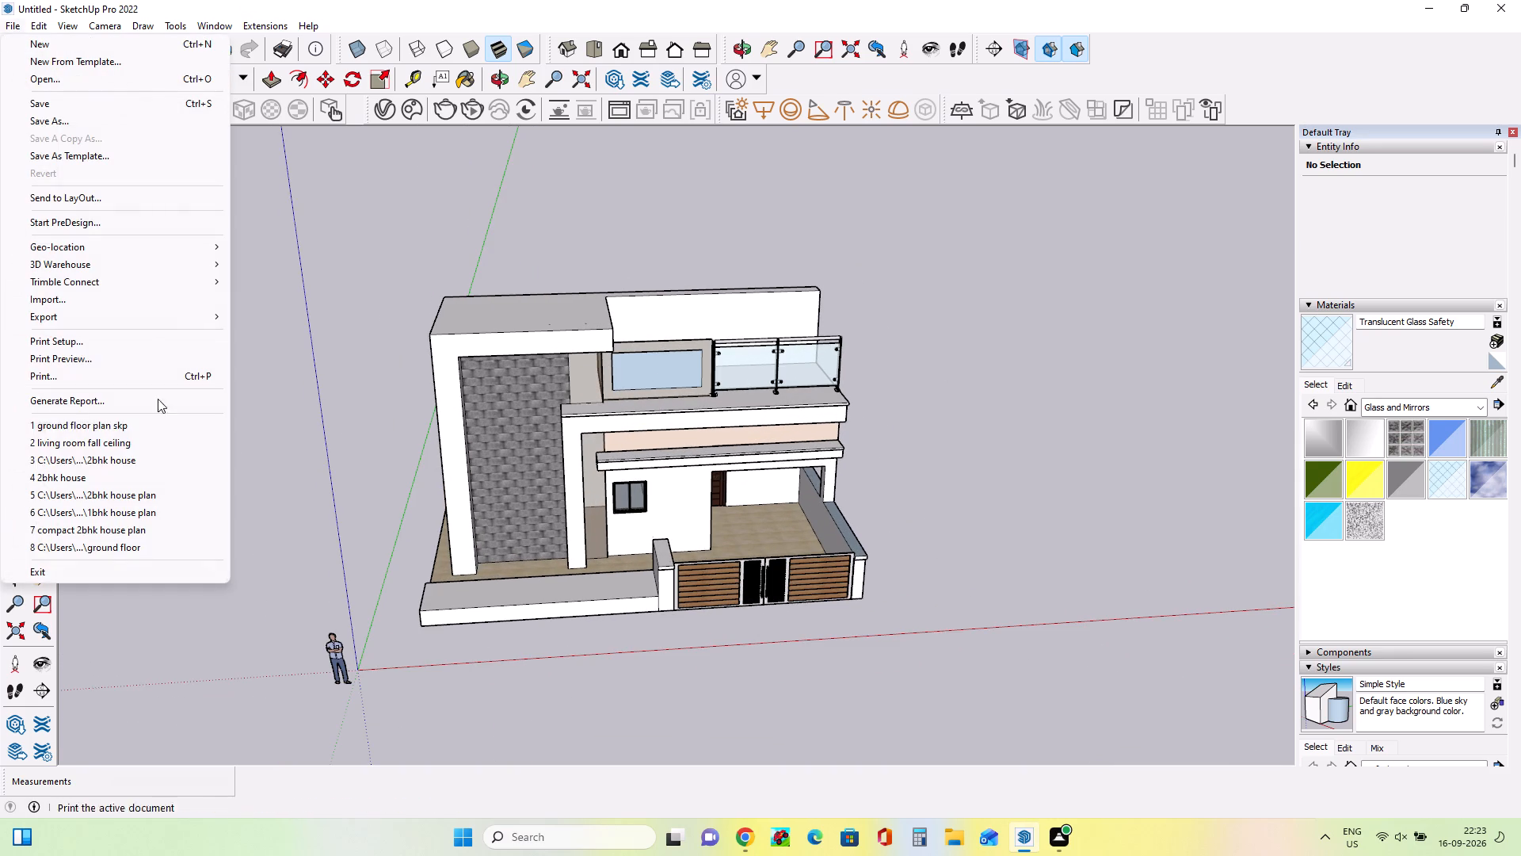
left_click(137, 290)
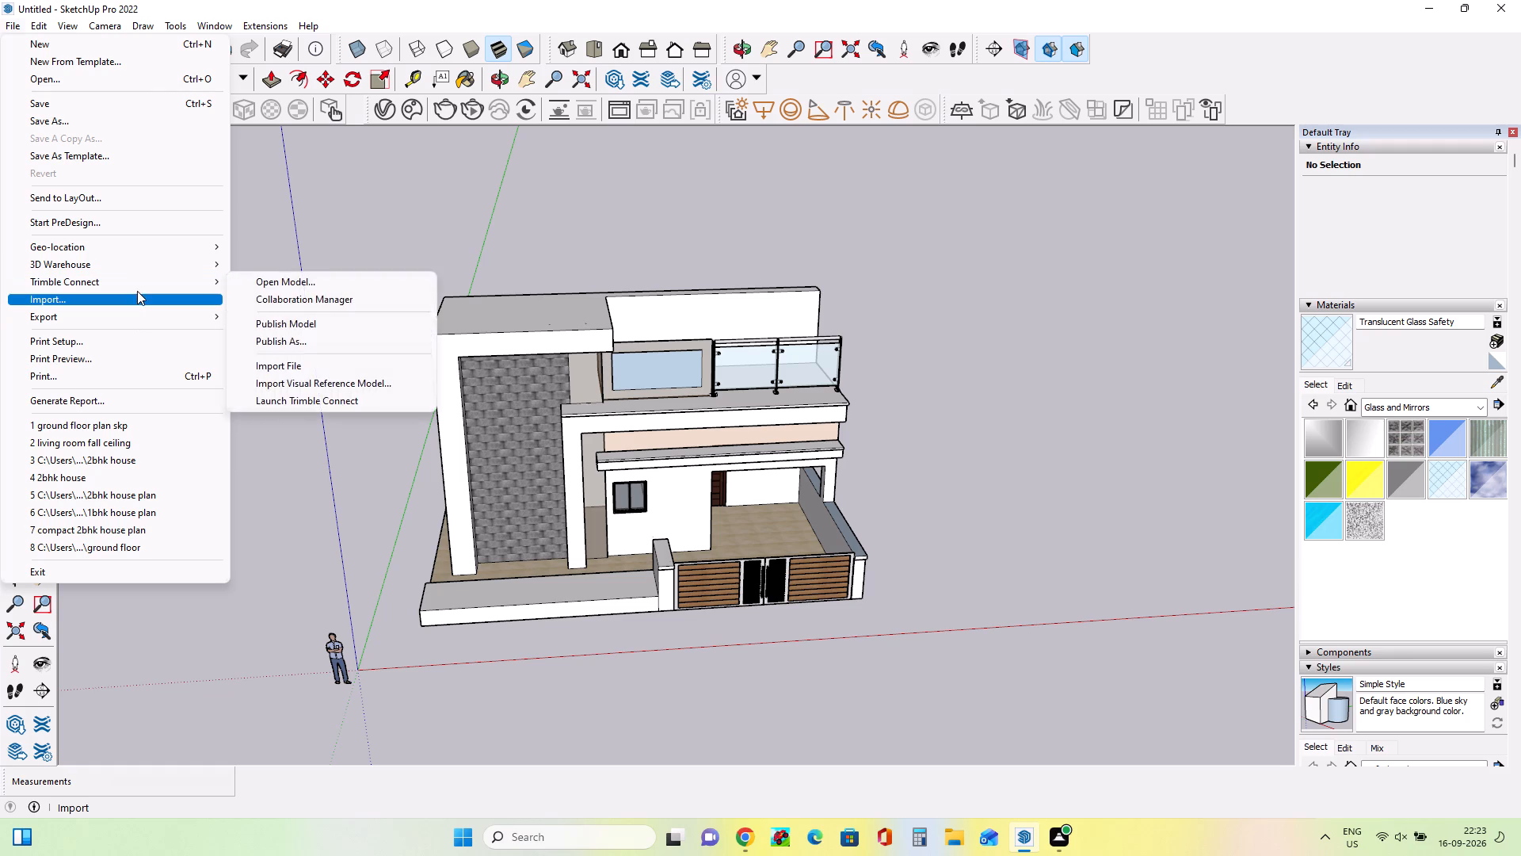
left_click(163, 298)
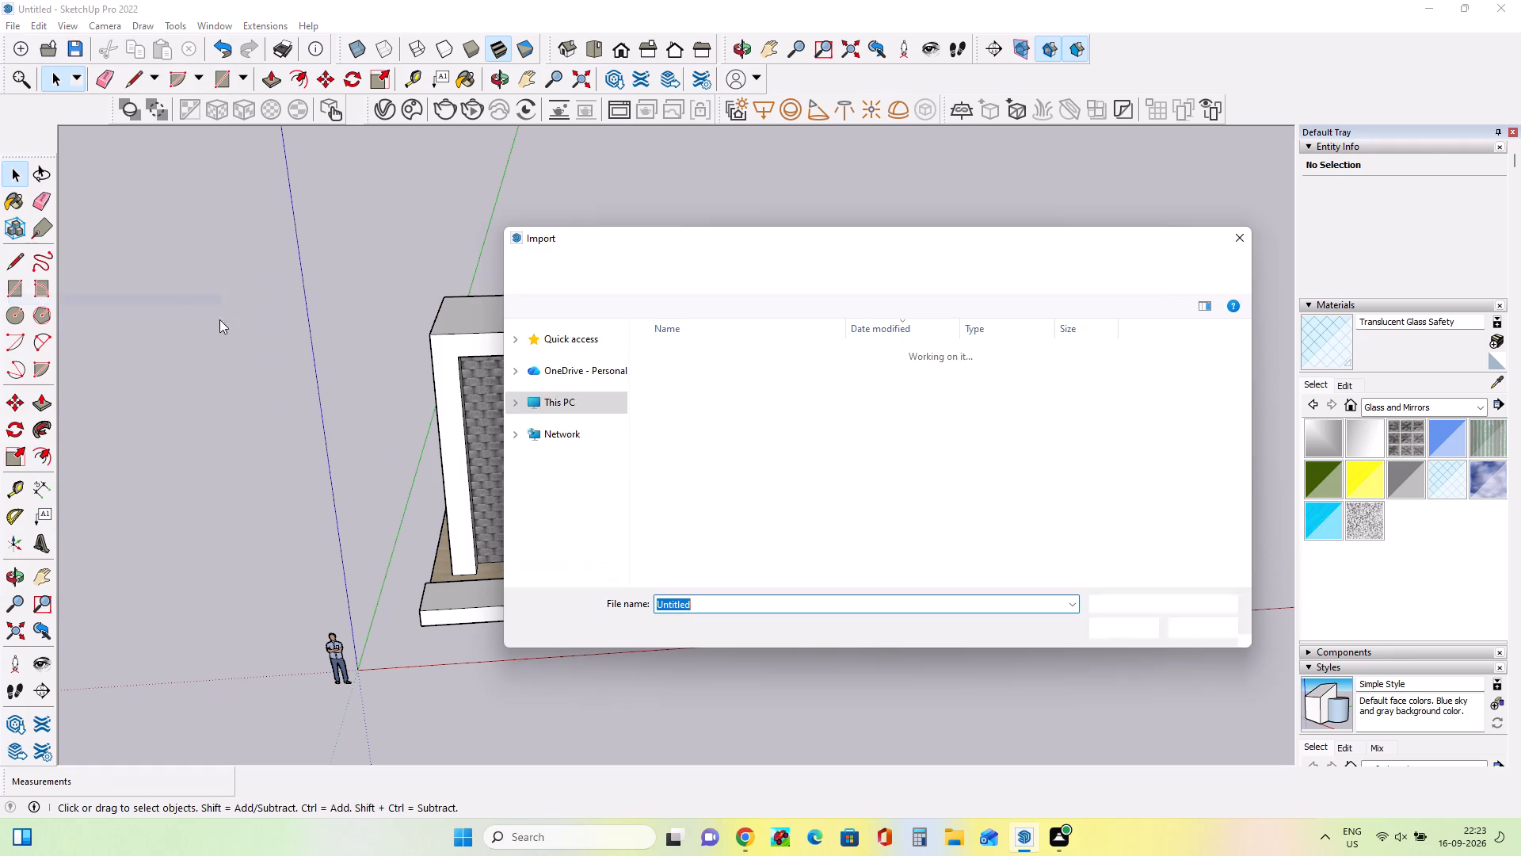
left_click(694, 376)
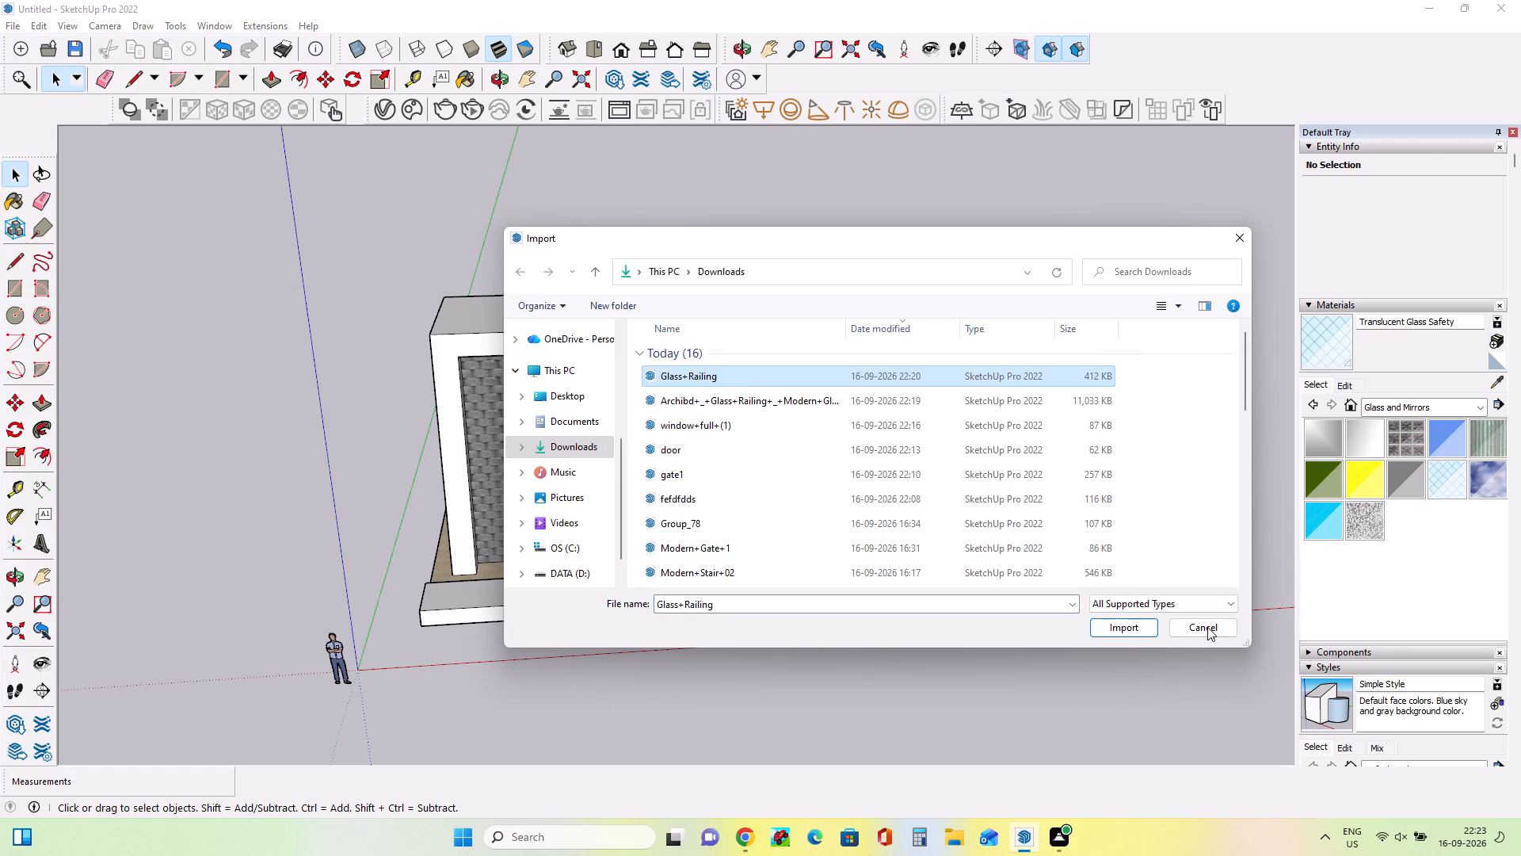
left_click(1124, 632)
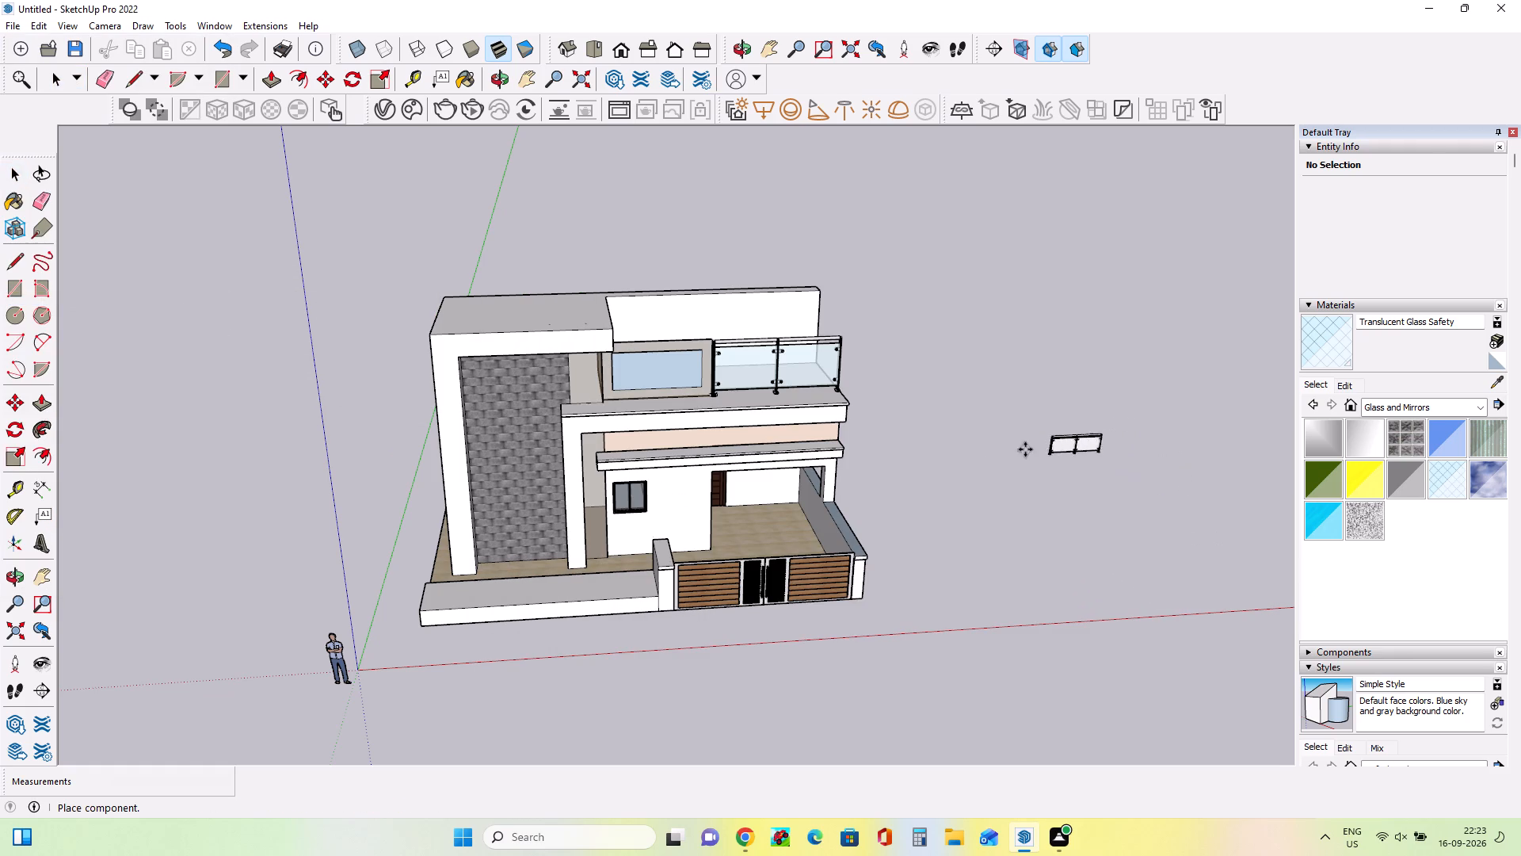
left_click(974, 445)
Rotate the imported glass railing 75 degrees on the ground plane, towards the direction of the balcony's open side.
middle_click_drag(1160, 531, 1054, 617)
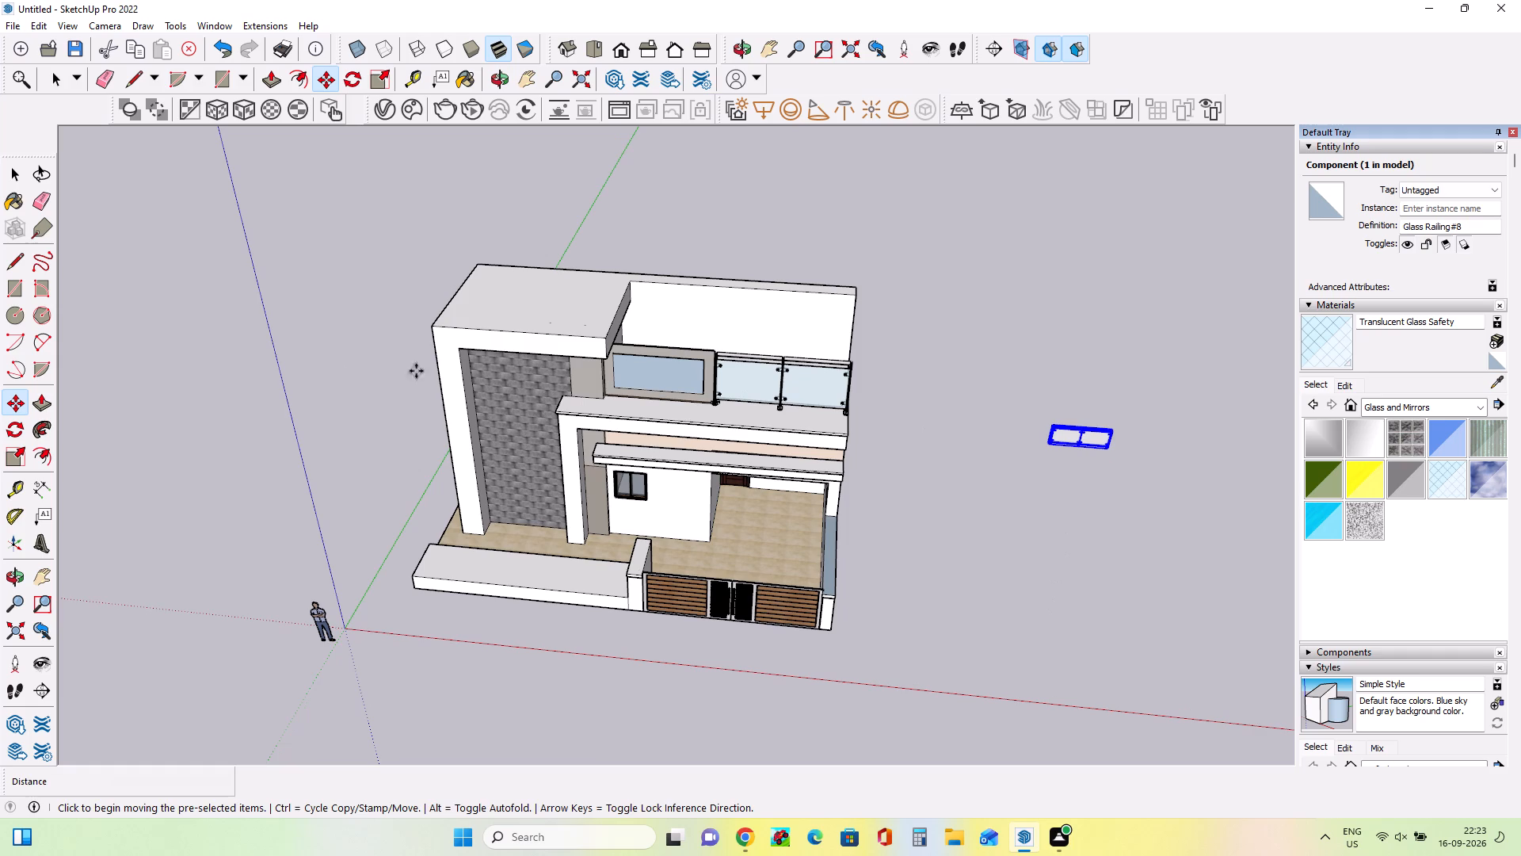
left_click(11, 433)
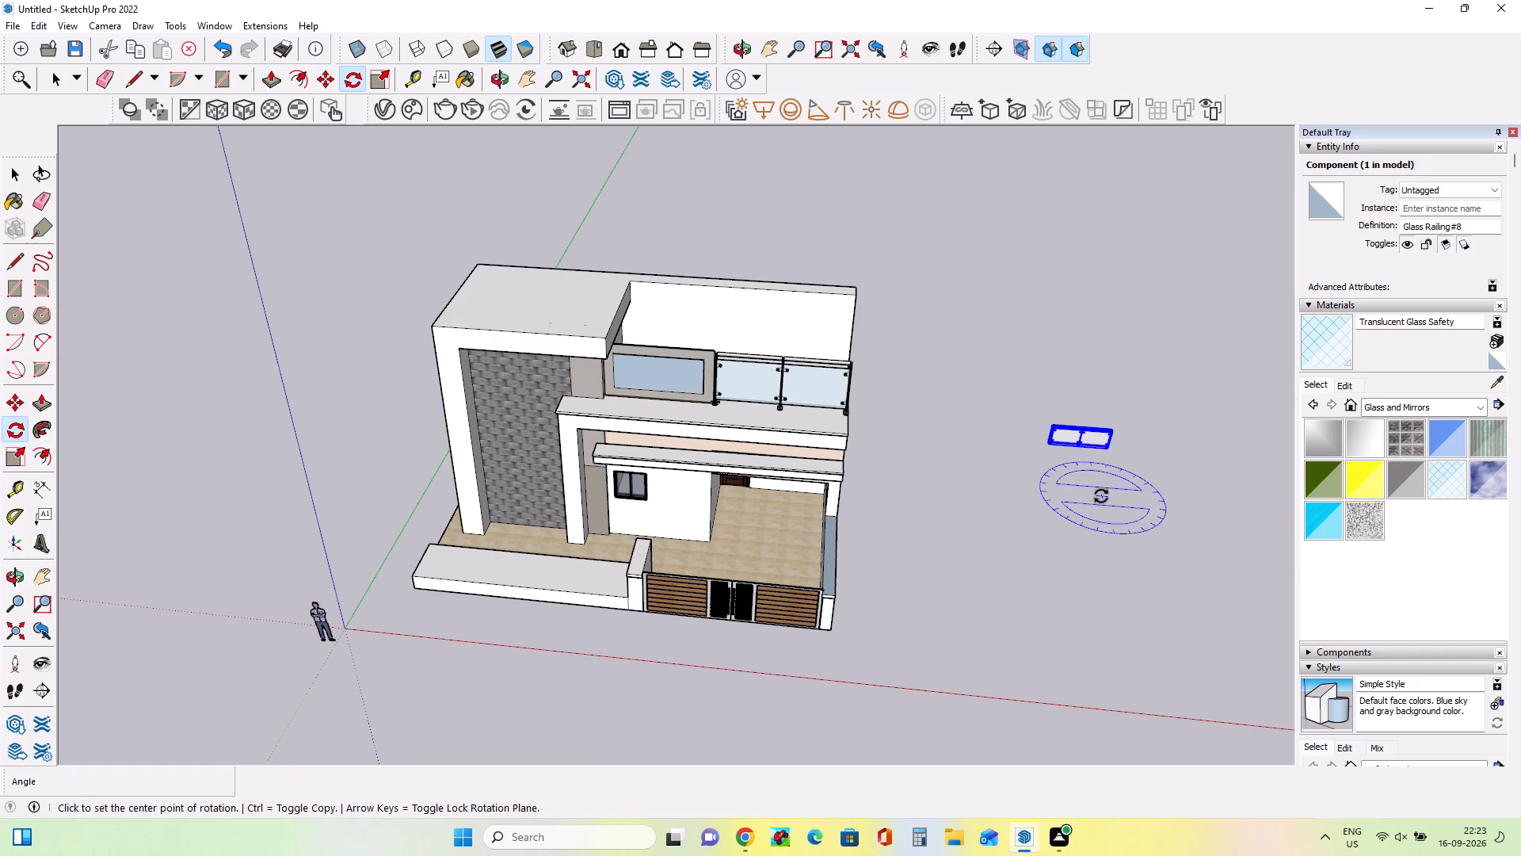
left_click(1132, 453)
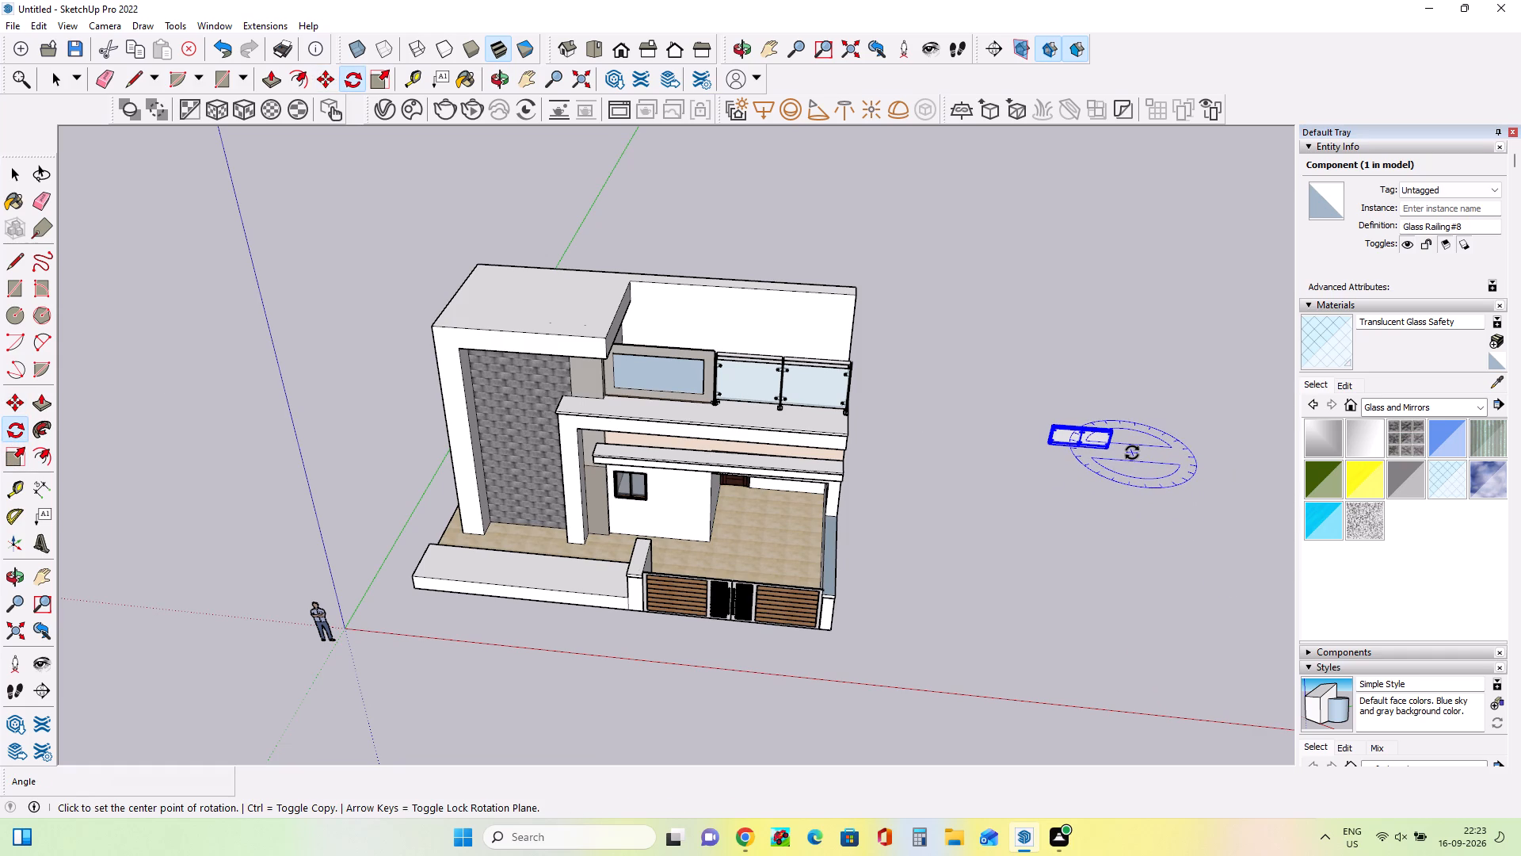
left_click(1131, 480)
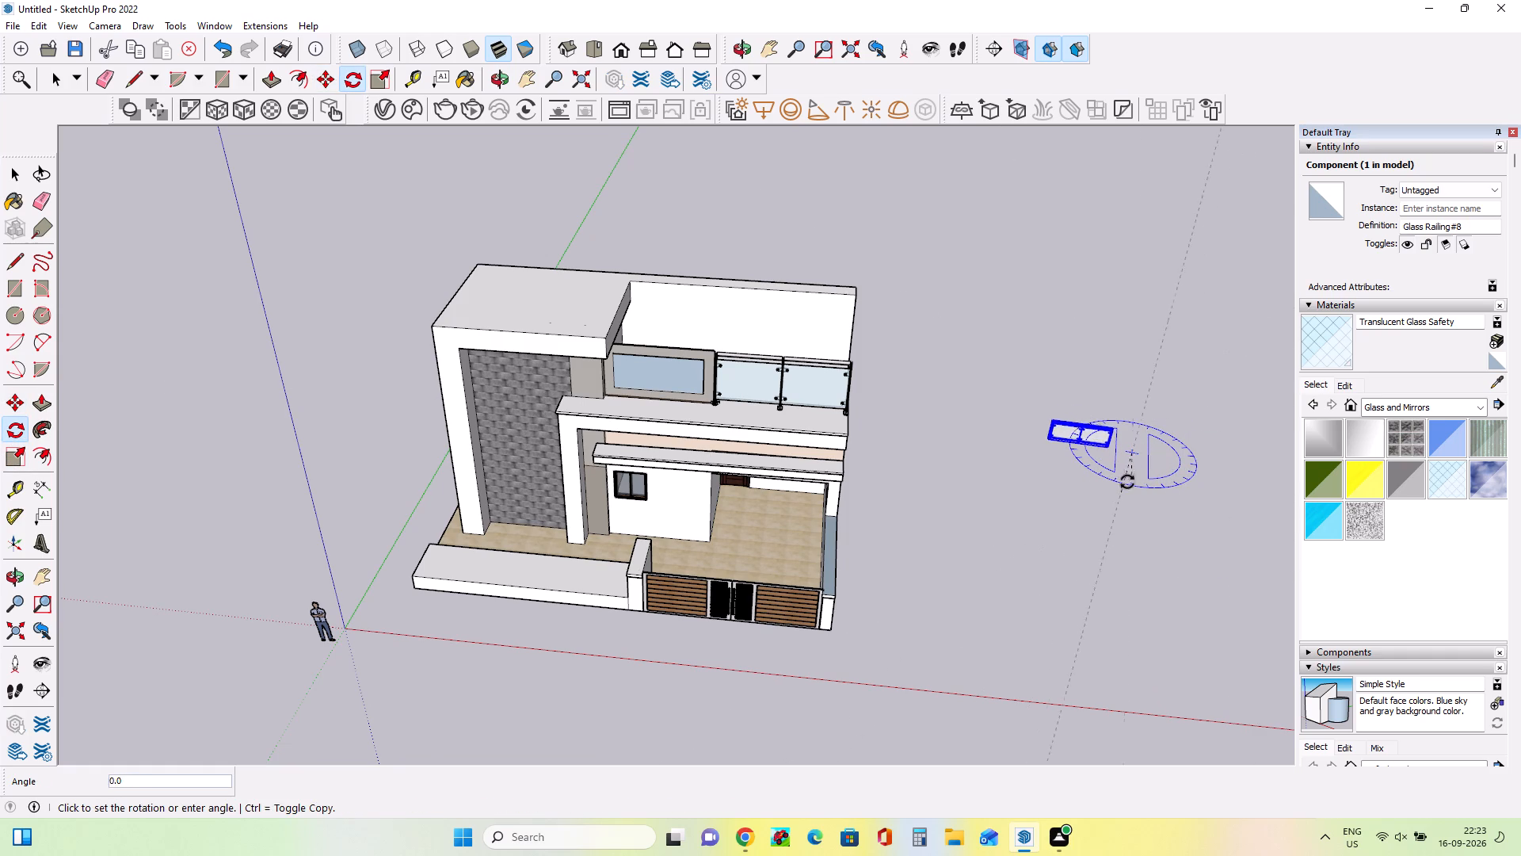
left_click(1186, 470)
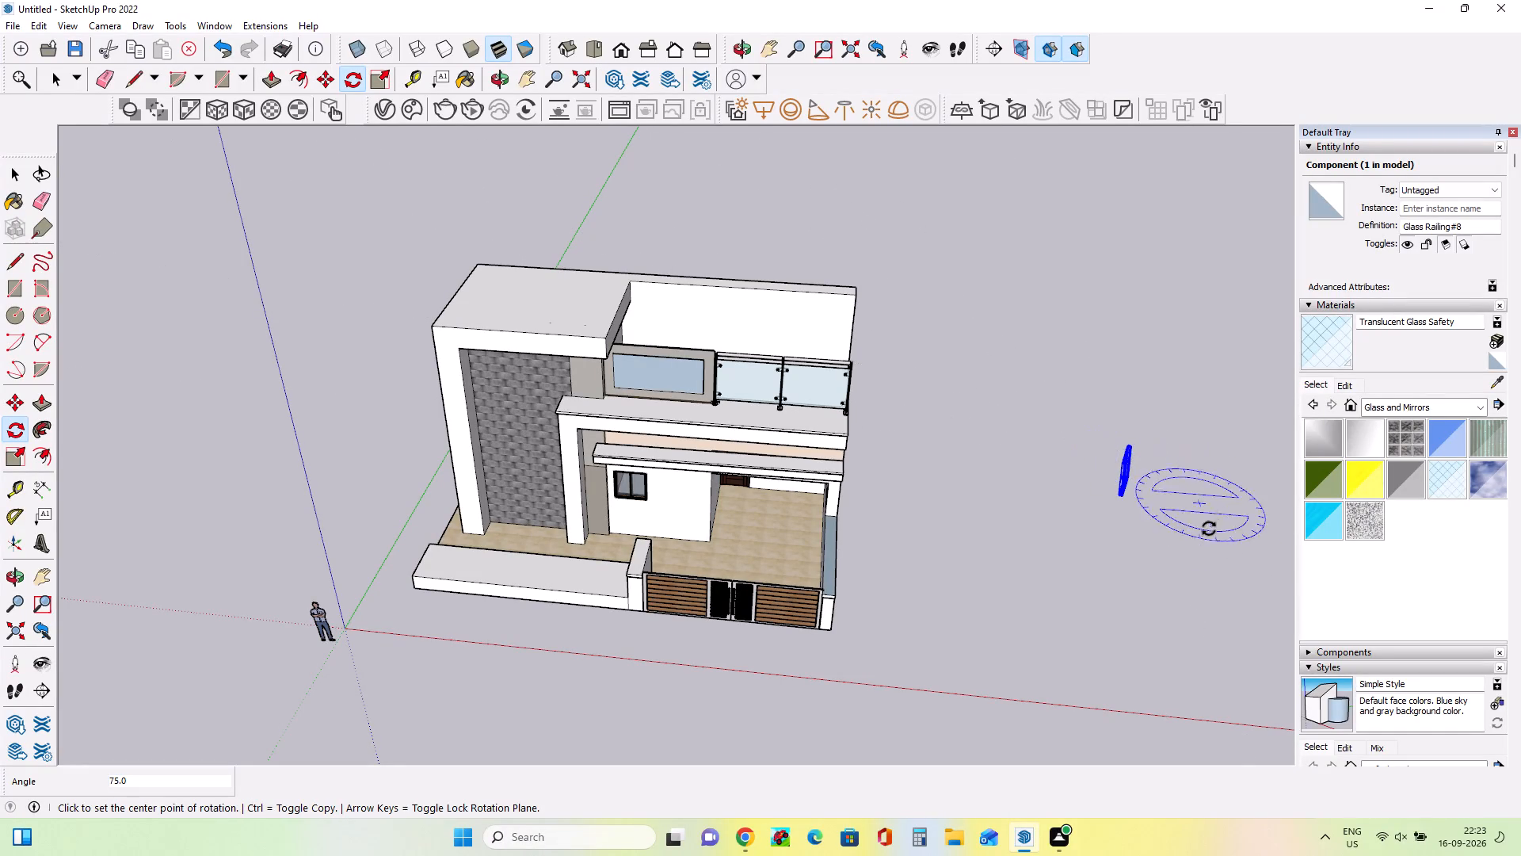
Move the rotated railing about 47' 1" onto the balcony's open side, at the end post of the front railing.
middle_click_drag(1216, 592, 926, 510)
middle_click_drag(1220, 705, 1220, 590)
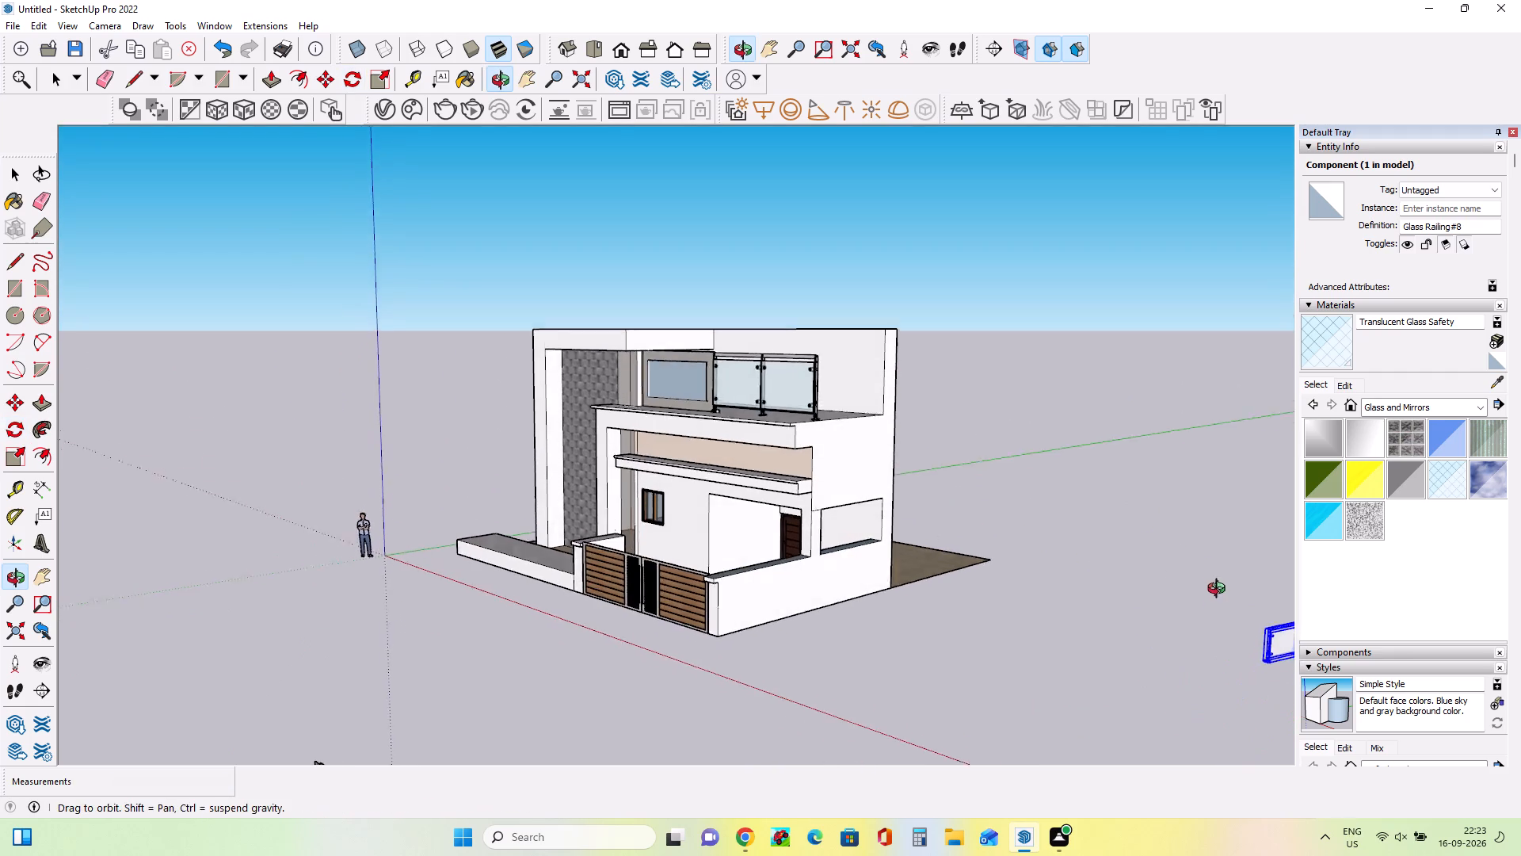
middle_click_drag(1220, 590, 1216, 587)
scroll(1180, 598, "down", 8)
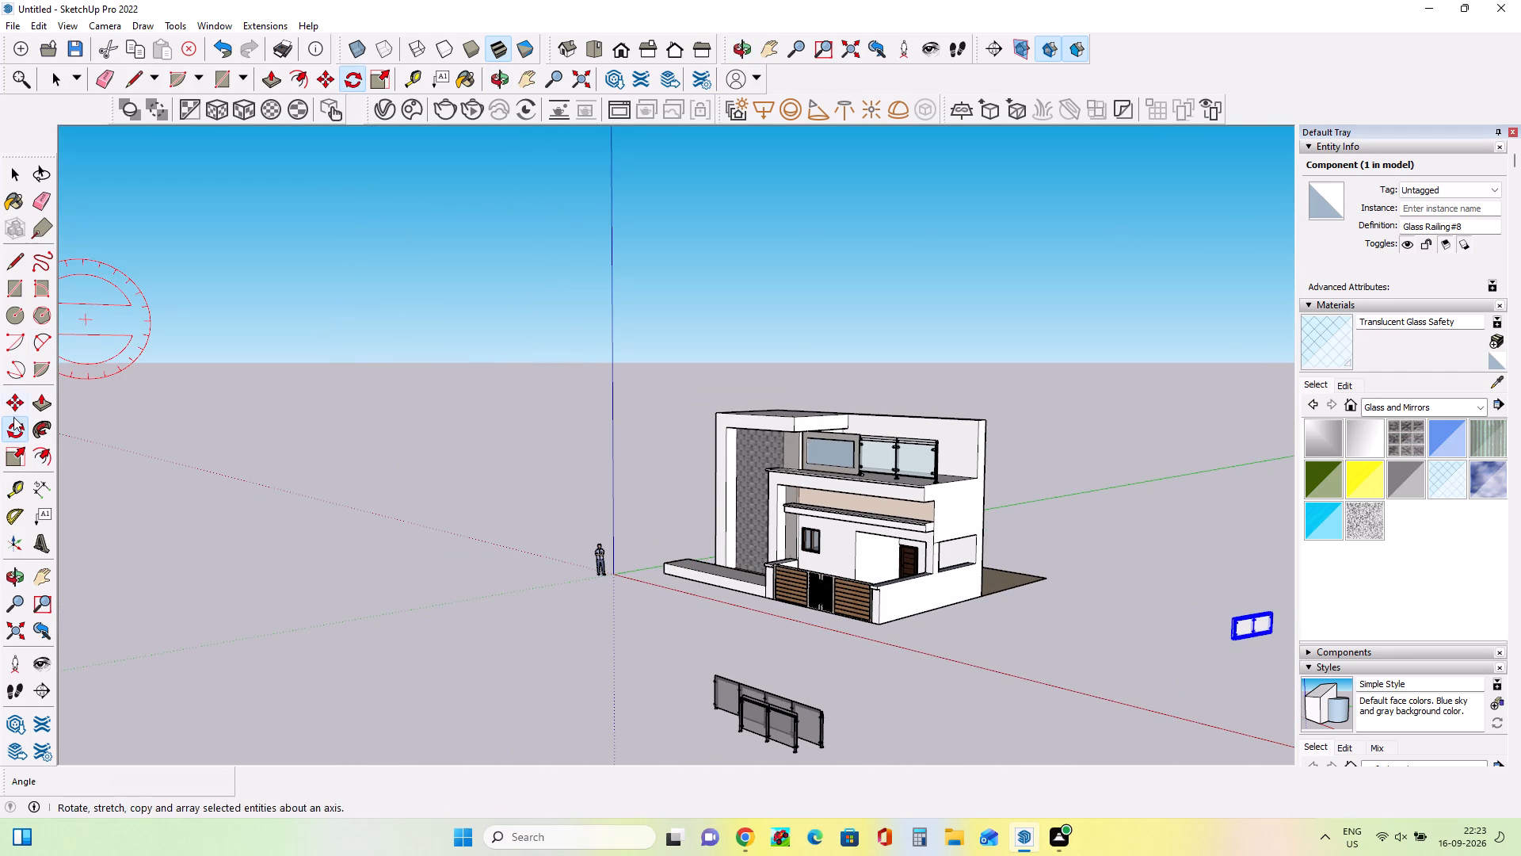
left_click(17, 403)
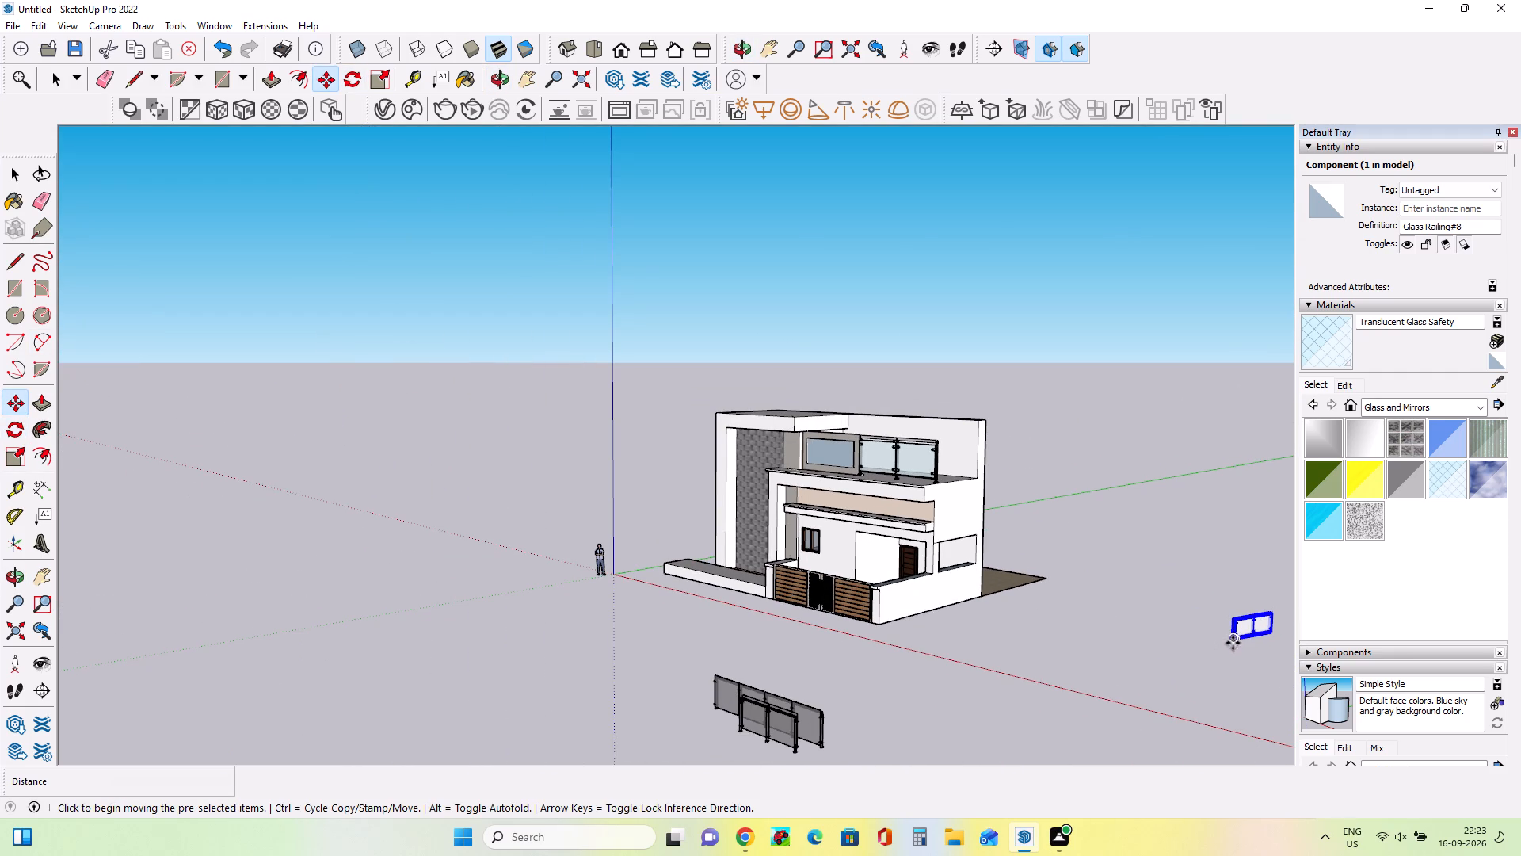
left_click(1233, 644)
scroll(935, 477, "up", 5)
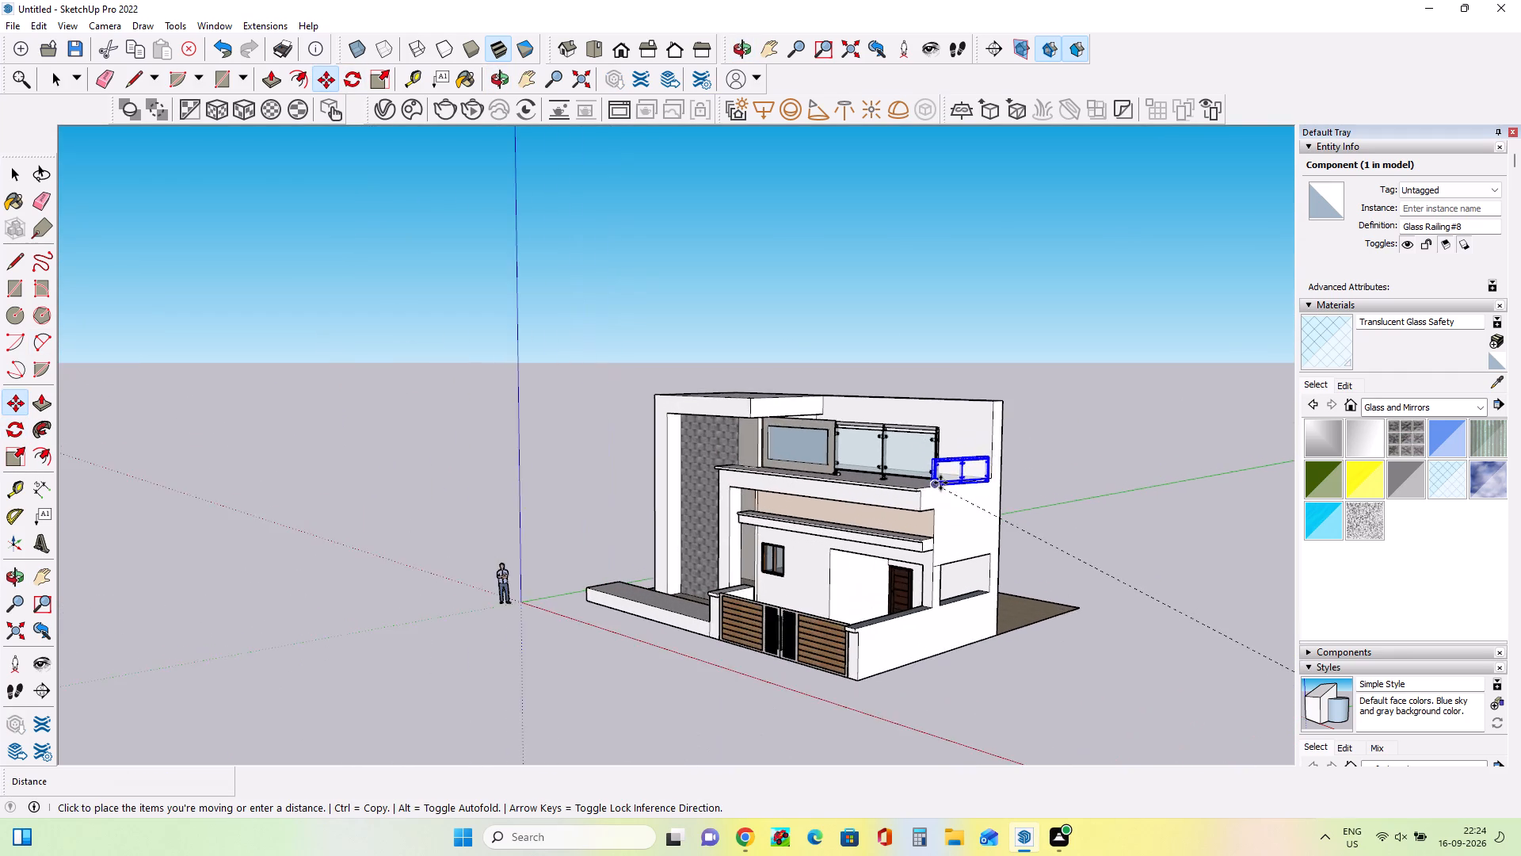
scroll(940, 483, "up", 1)
middle_click_drag(942, 484, 819, 553)
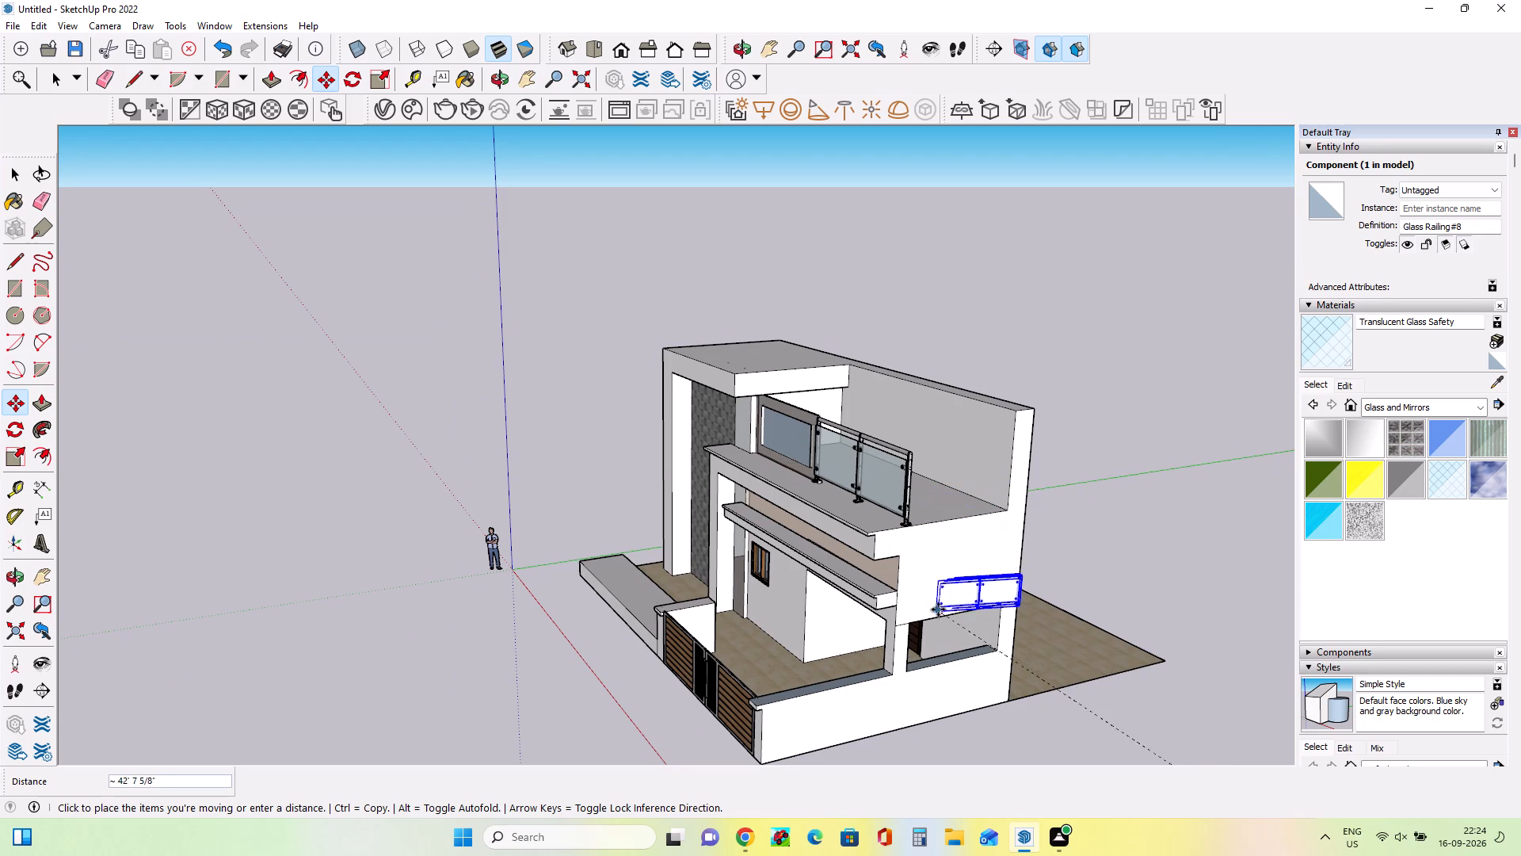
left_click(915, 519)
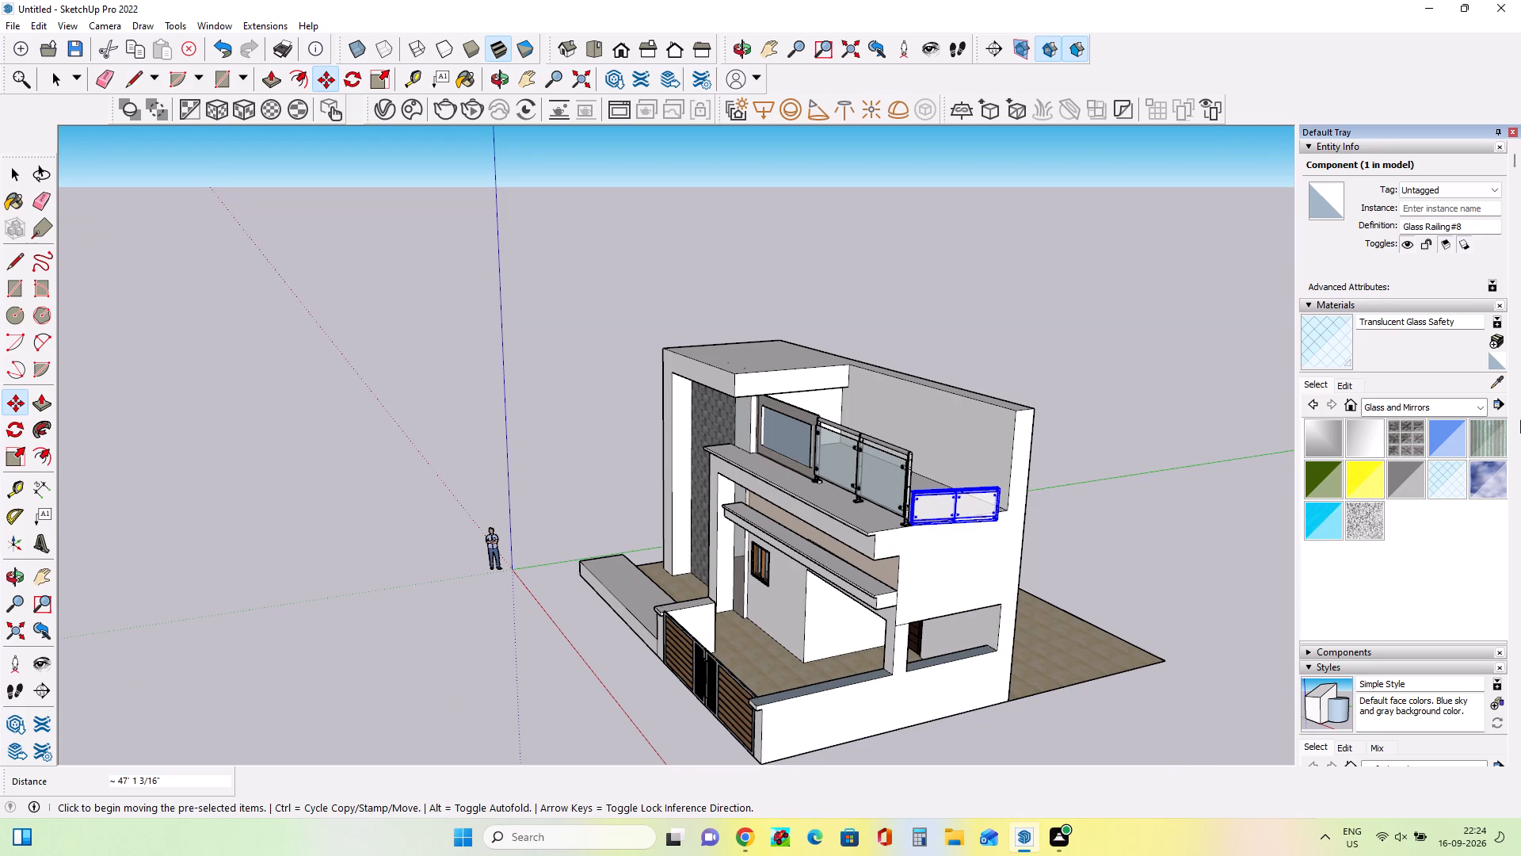
Rotate the side railing a further 15 degrees to line it up with the balcony's side edge.
middle_click_drag(561, 441, 454, 499)
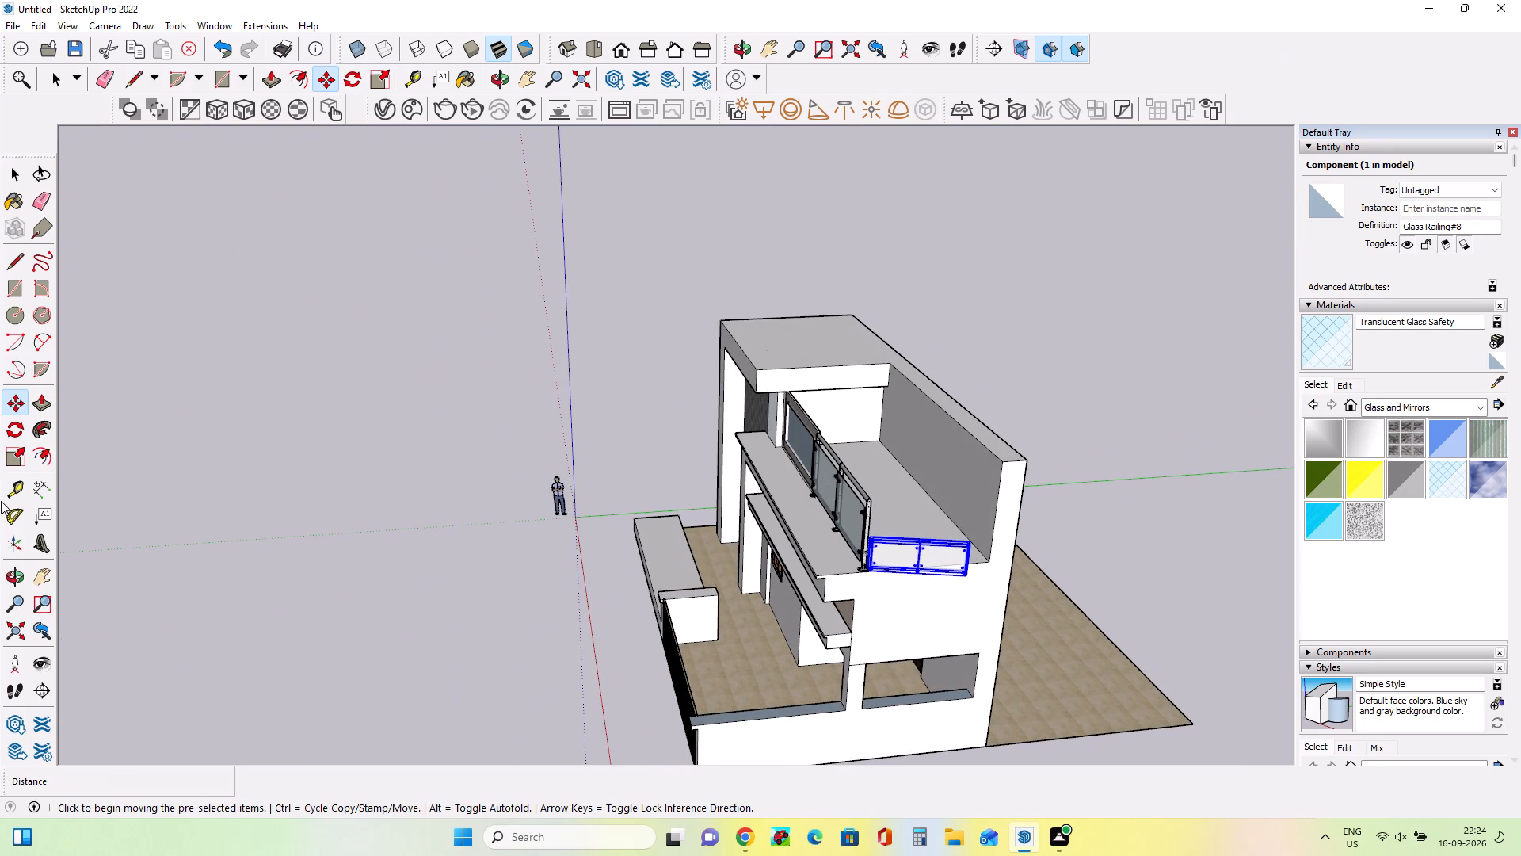
left_click(16, 429)
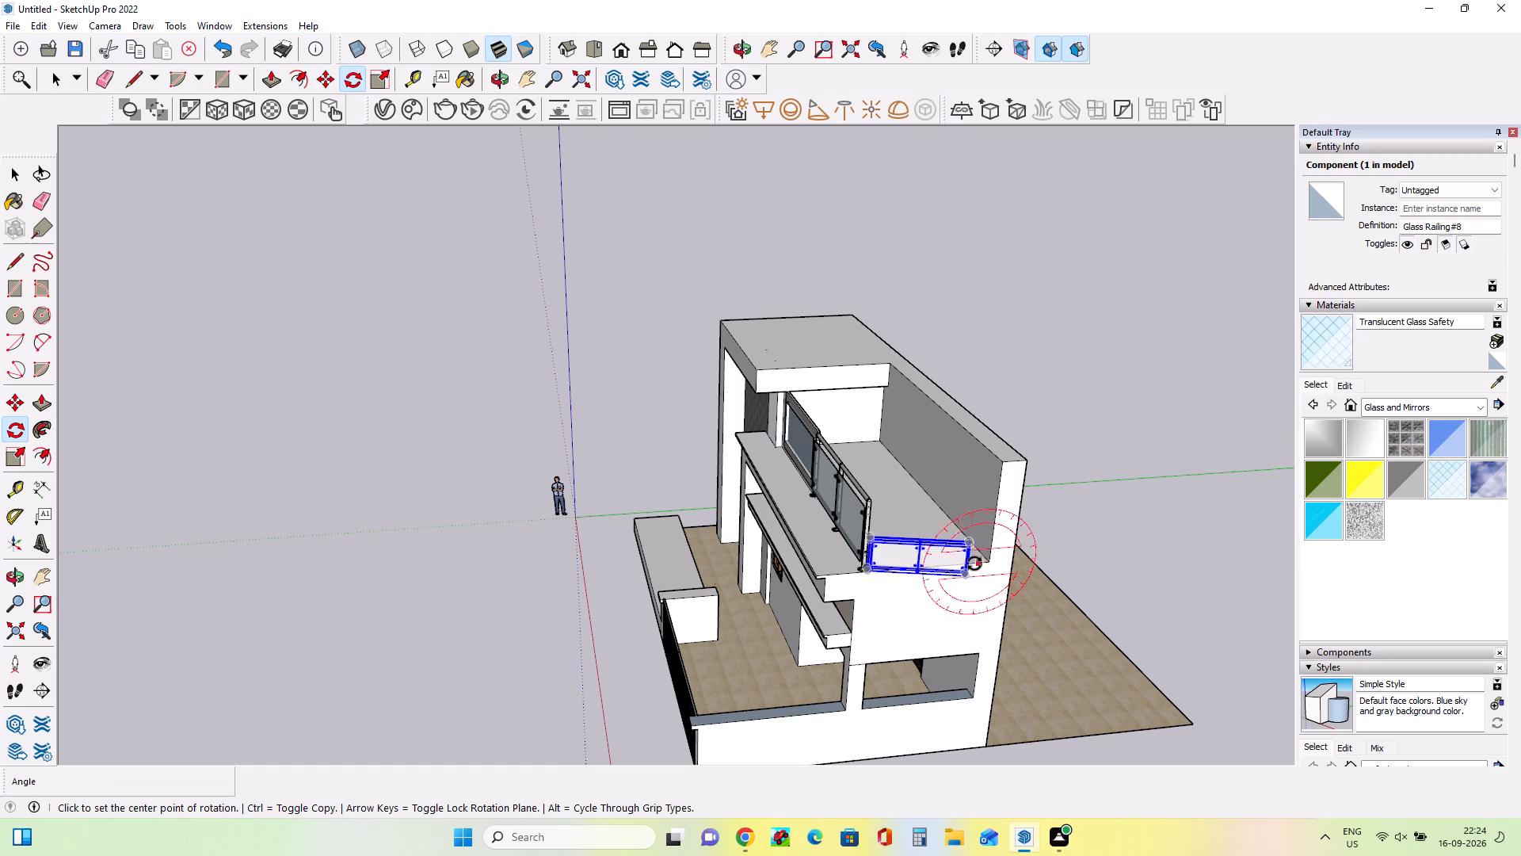
middle_click_drag(1027, 606, 830, 638)
left_click(833, 575)
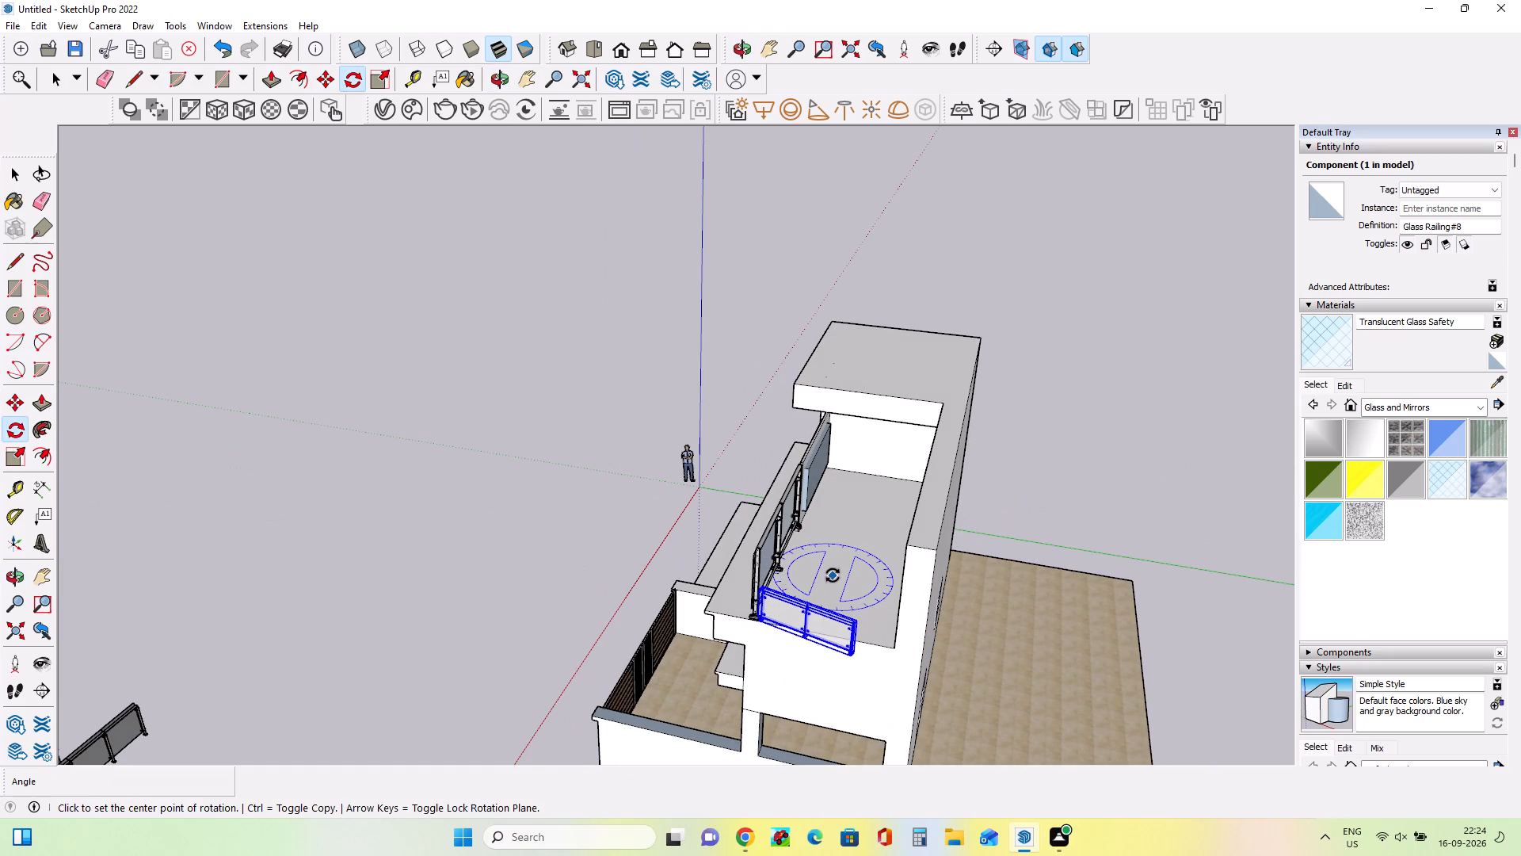
left_click(802, 636)
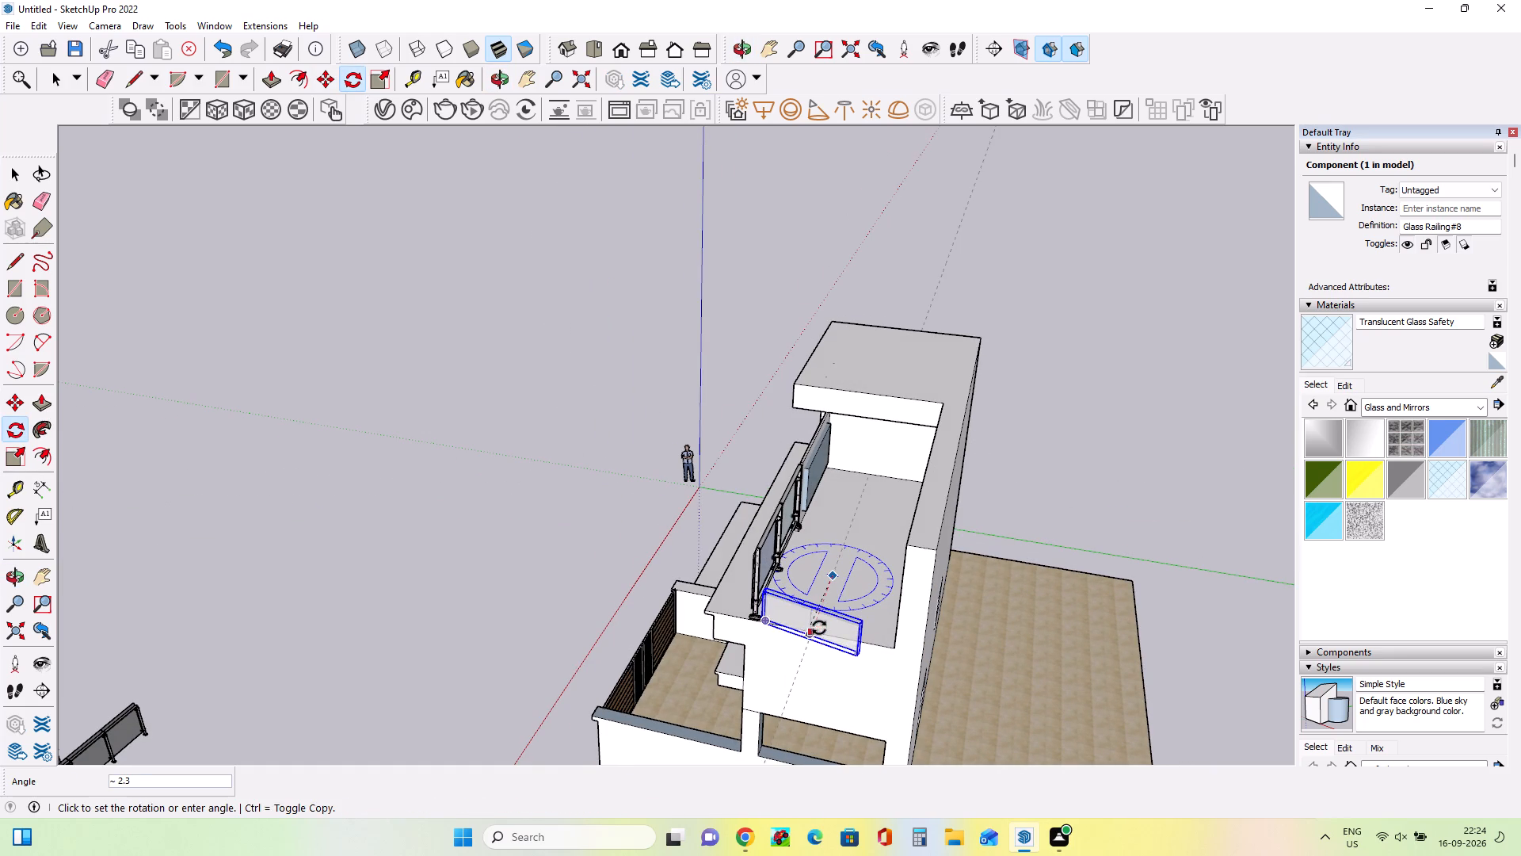
left_click(833, 623)
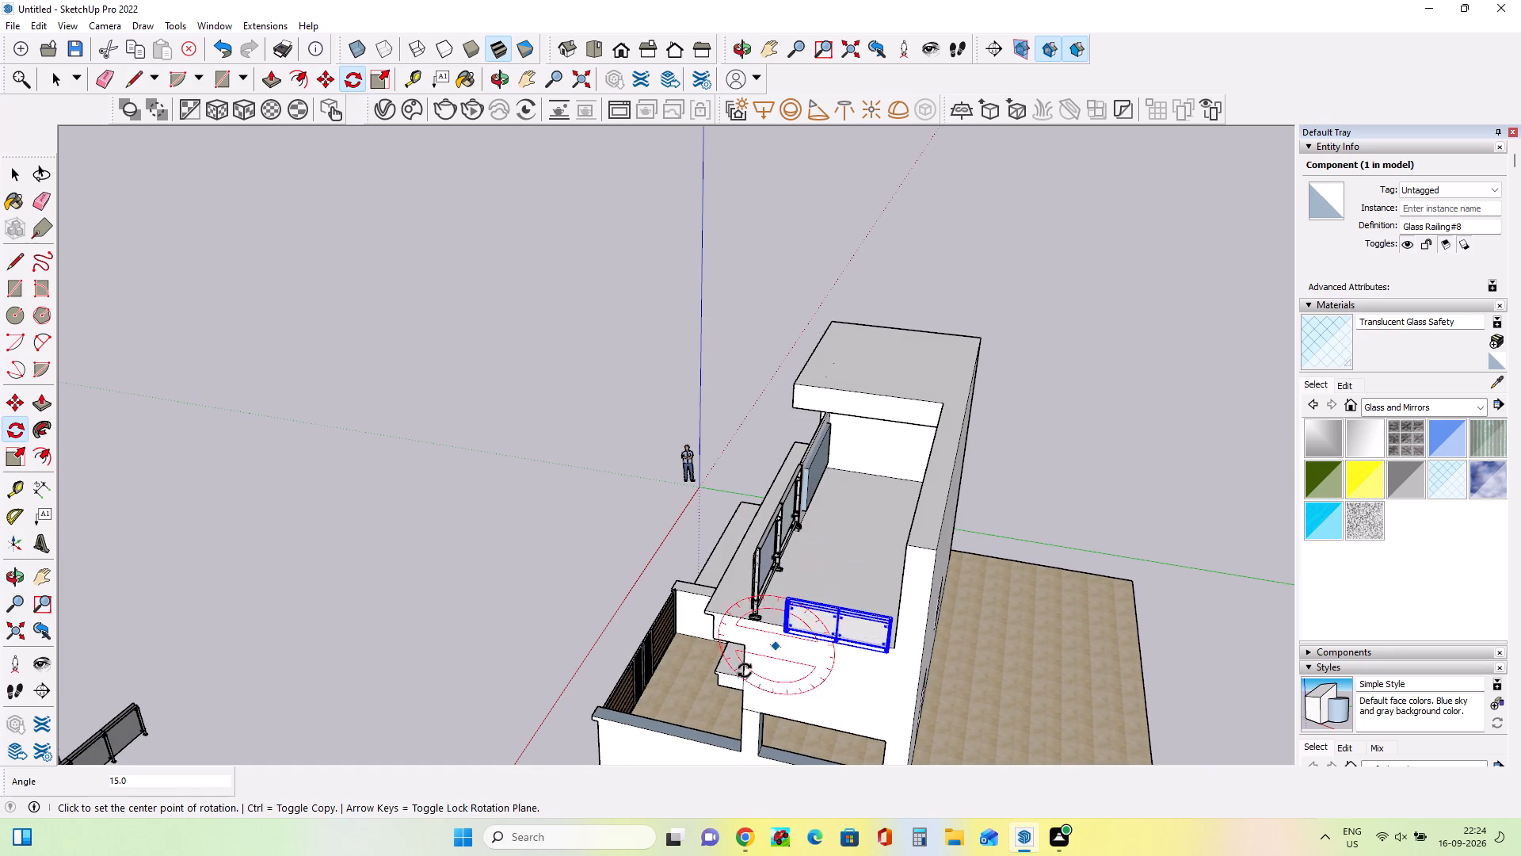
Move the side railing about 2' 3 1/4" along the balcony's side edge to meet the front railing's end post.
middle_click_drag(766, 673, 863, 701)
scroll(875, 650, "up", 4)
middle_click_drag(869, 674, 924, 611)
scroll(852, 539, "up", 3)
scroll(867, 602, "up", 3)
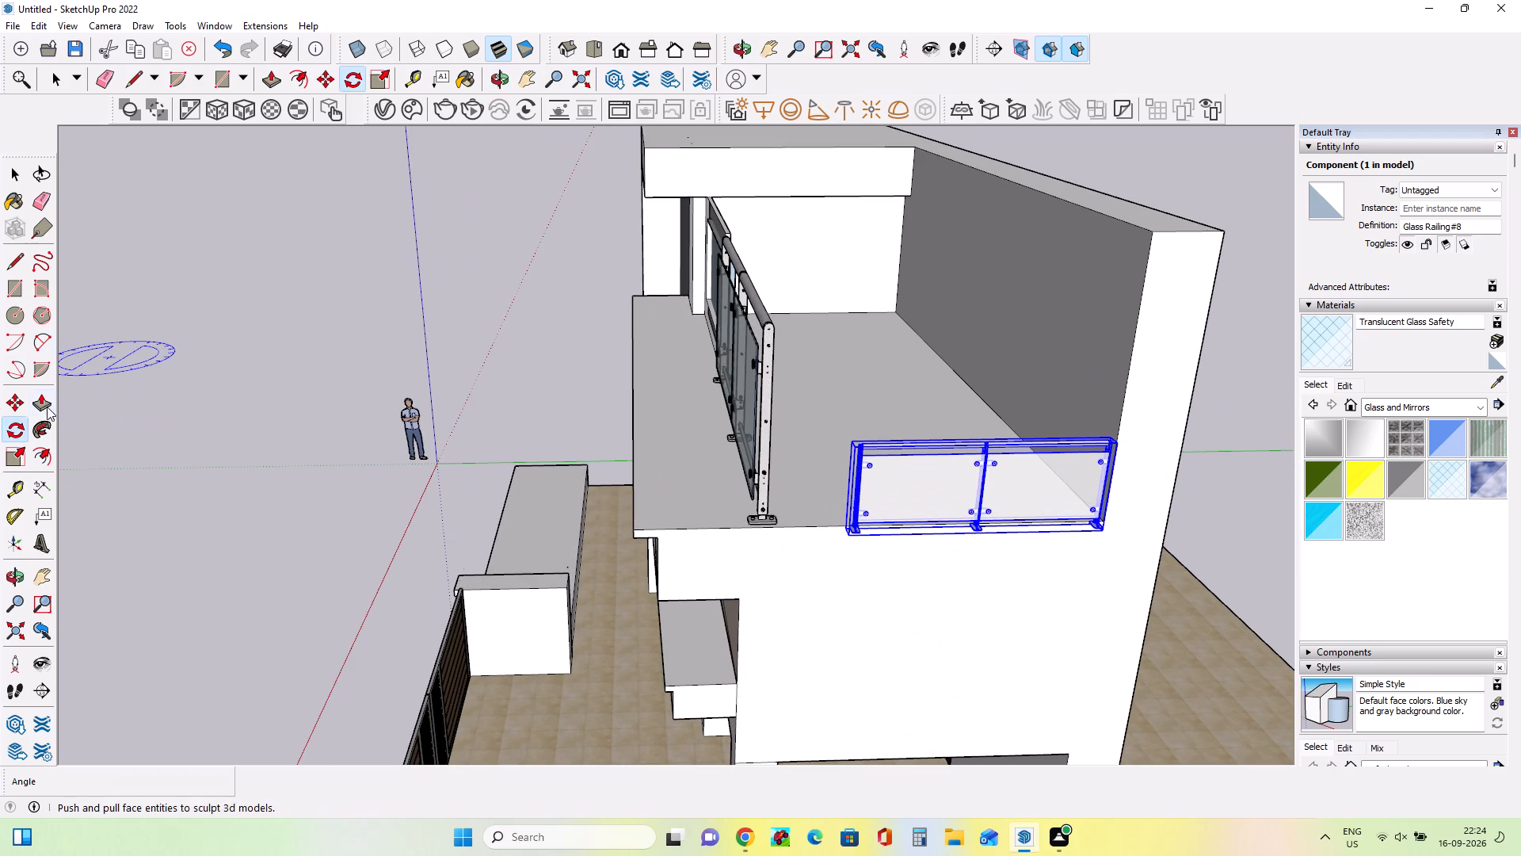
left_click(17, 401)
middle_click_drag(907, 605, 1002, 797)
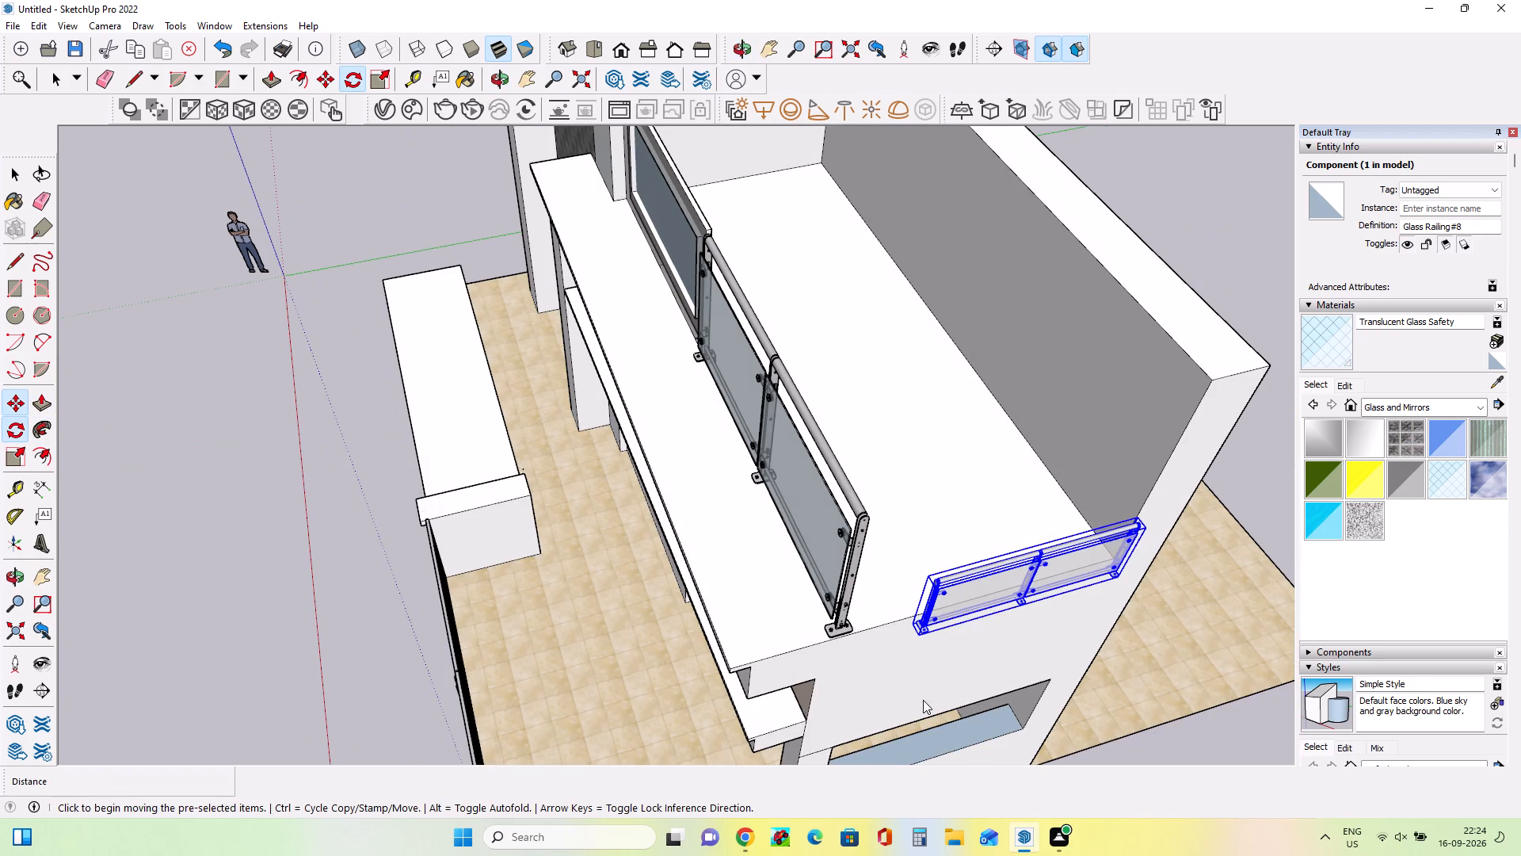
left_click(912, 625)
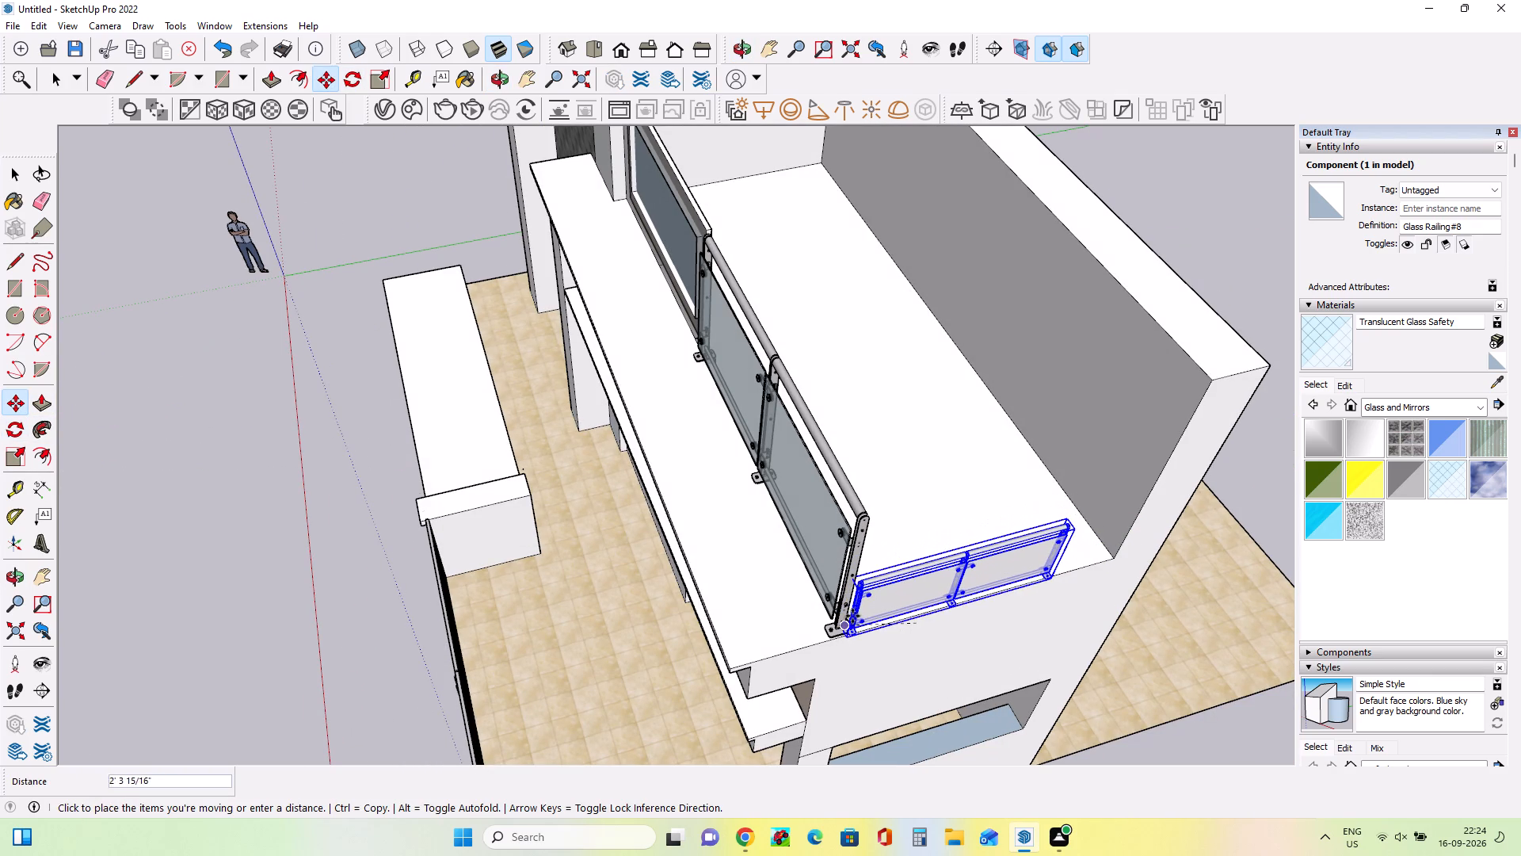
double_click(854, 615)
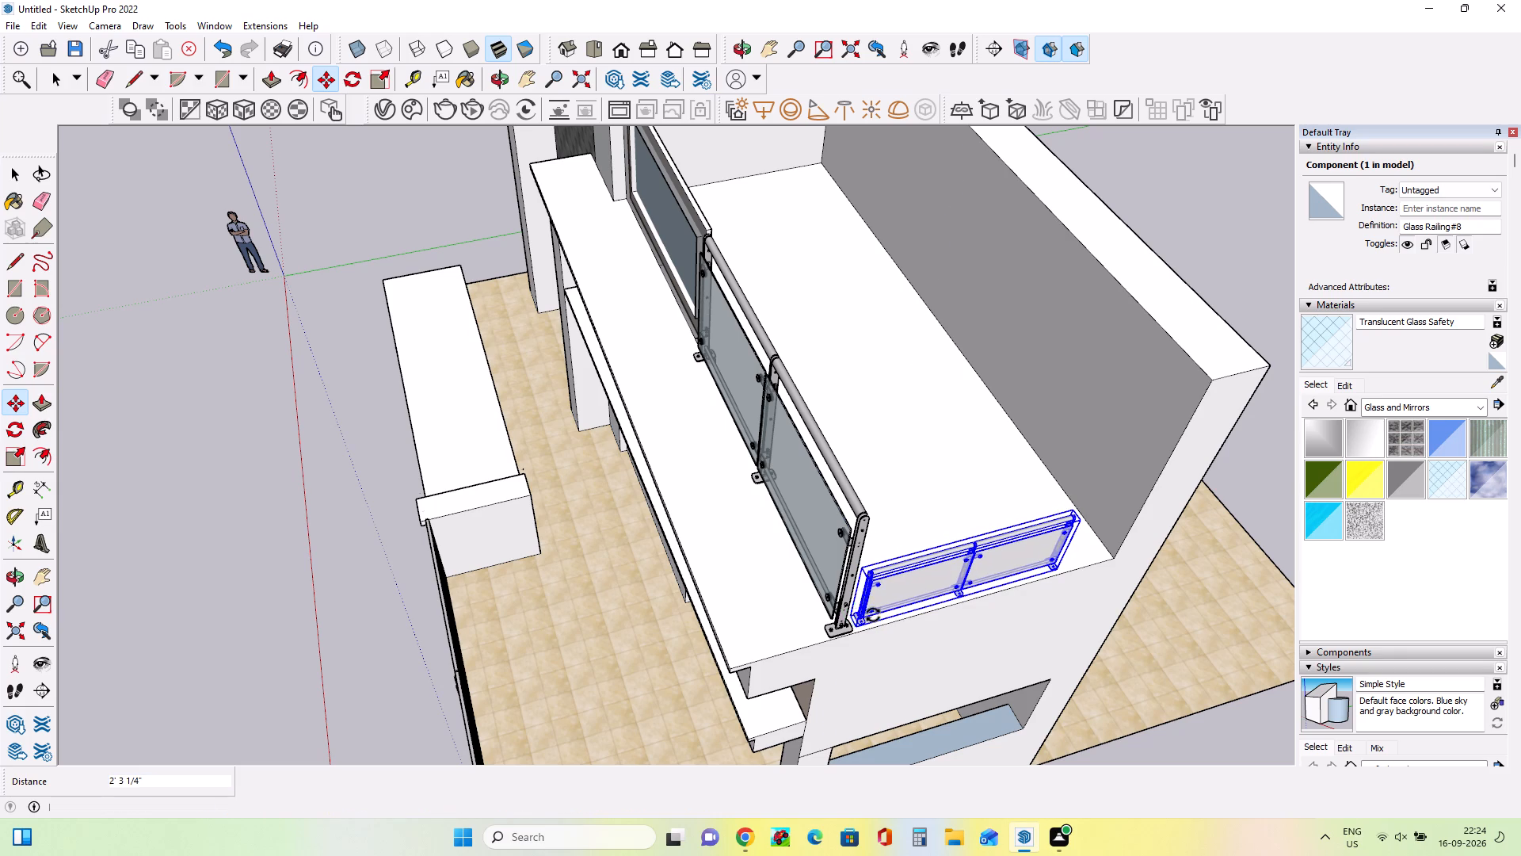
Scale the side railing uniformly by about 1.28 from its front corner so it reaches the tall wall.
left_click(15, 458)
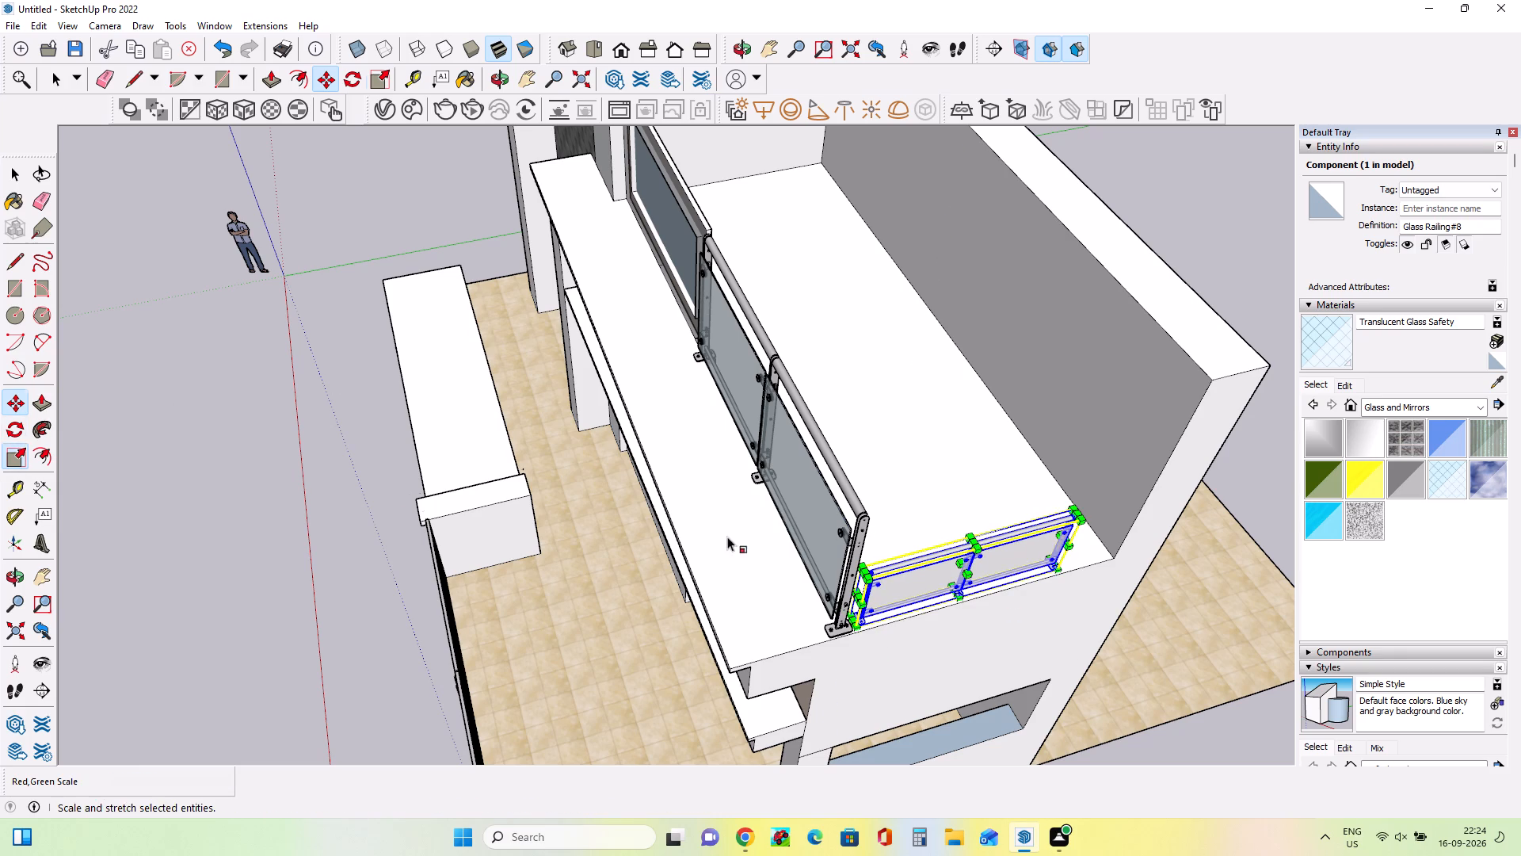
left_click(1073, 504)
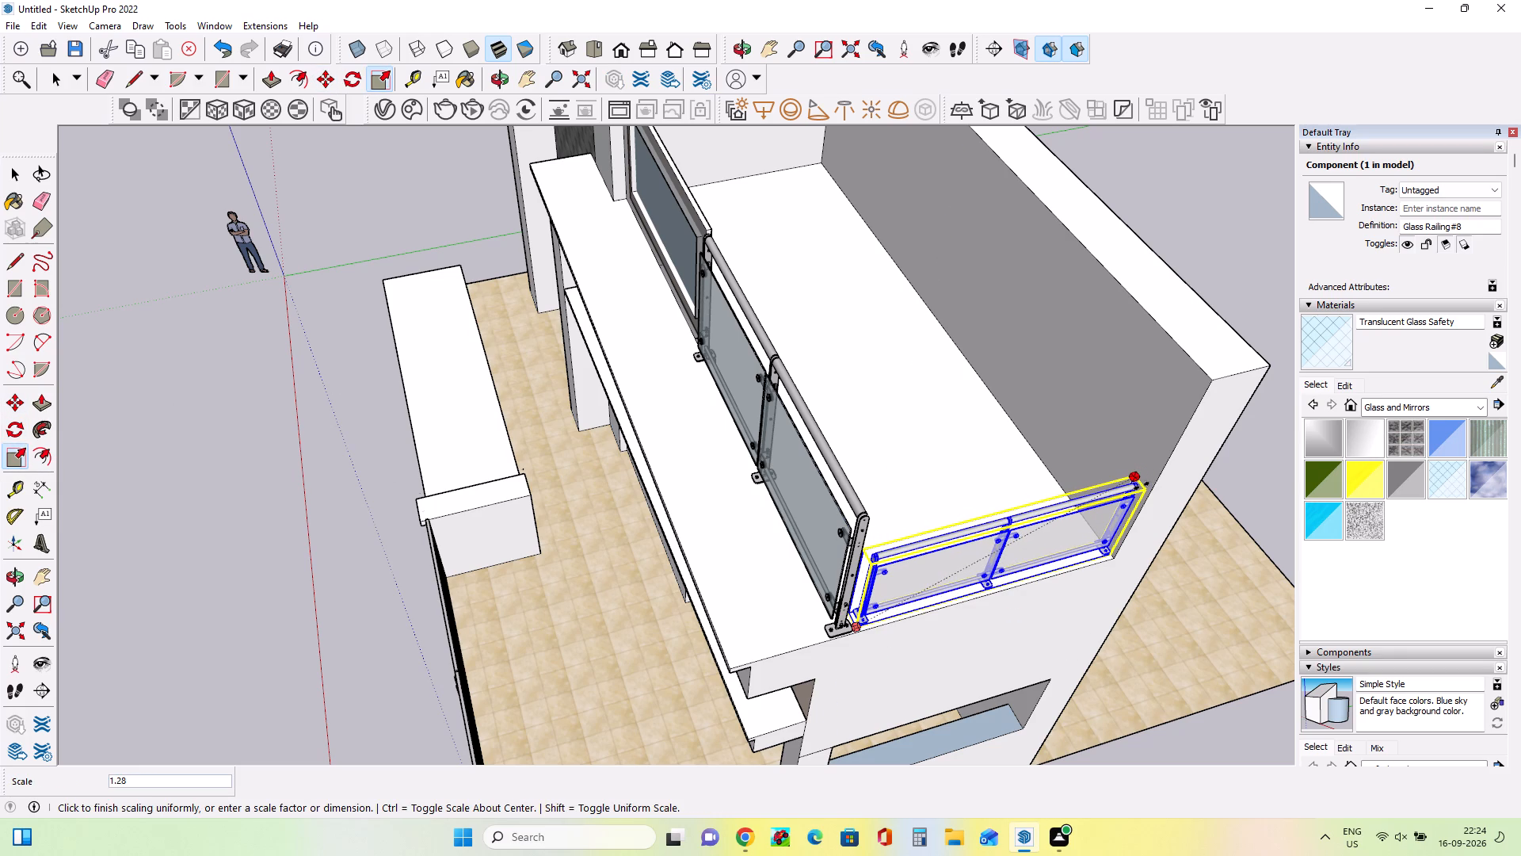
double_click(1142, 486)
Scale the side railing's height by about 1.69 to bring its top level with the front railing's end post.
middle_click_drag(1180, 605, 1073, 595)
middle_click(924, 573)
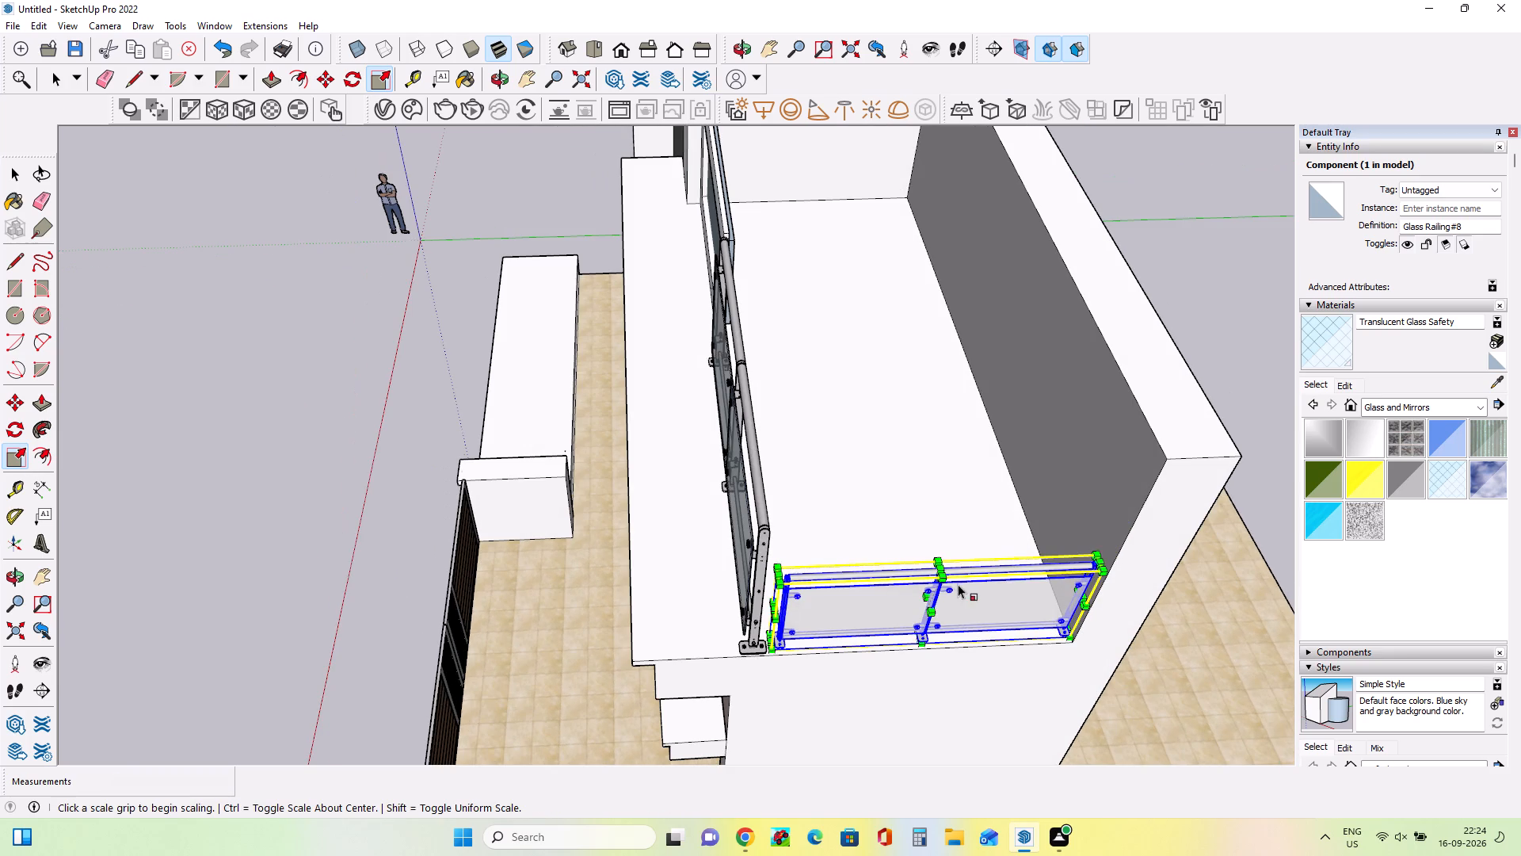
left_click(940, 566)
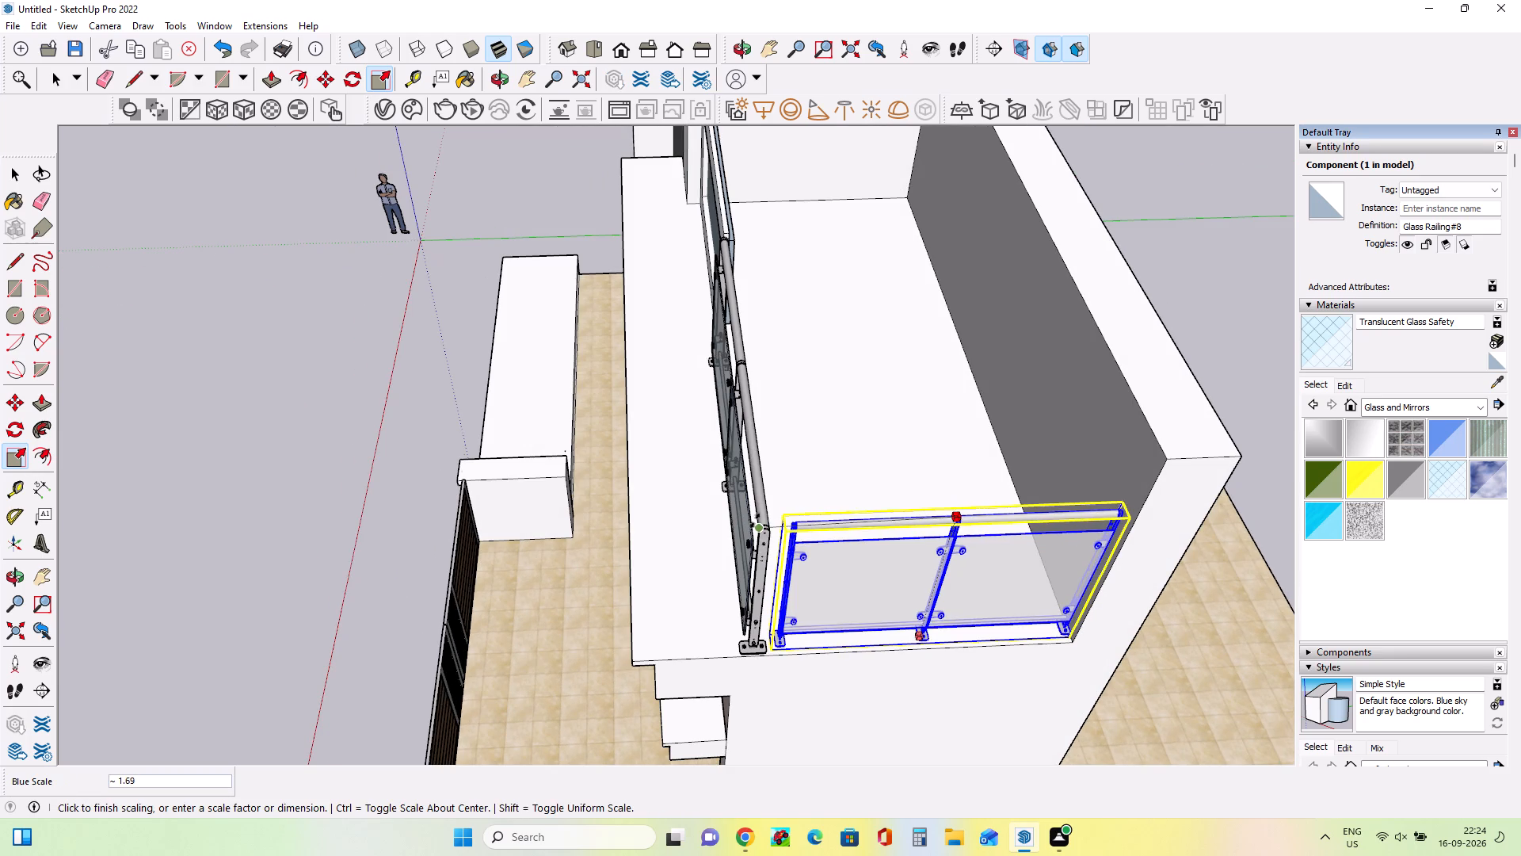
left_click(757, 528)
middle_click_drag(802, 739, 813, 746)
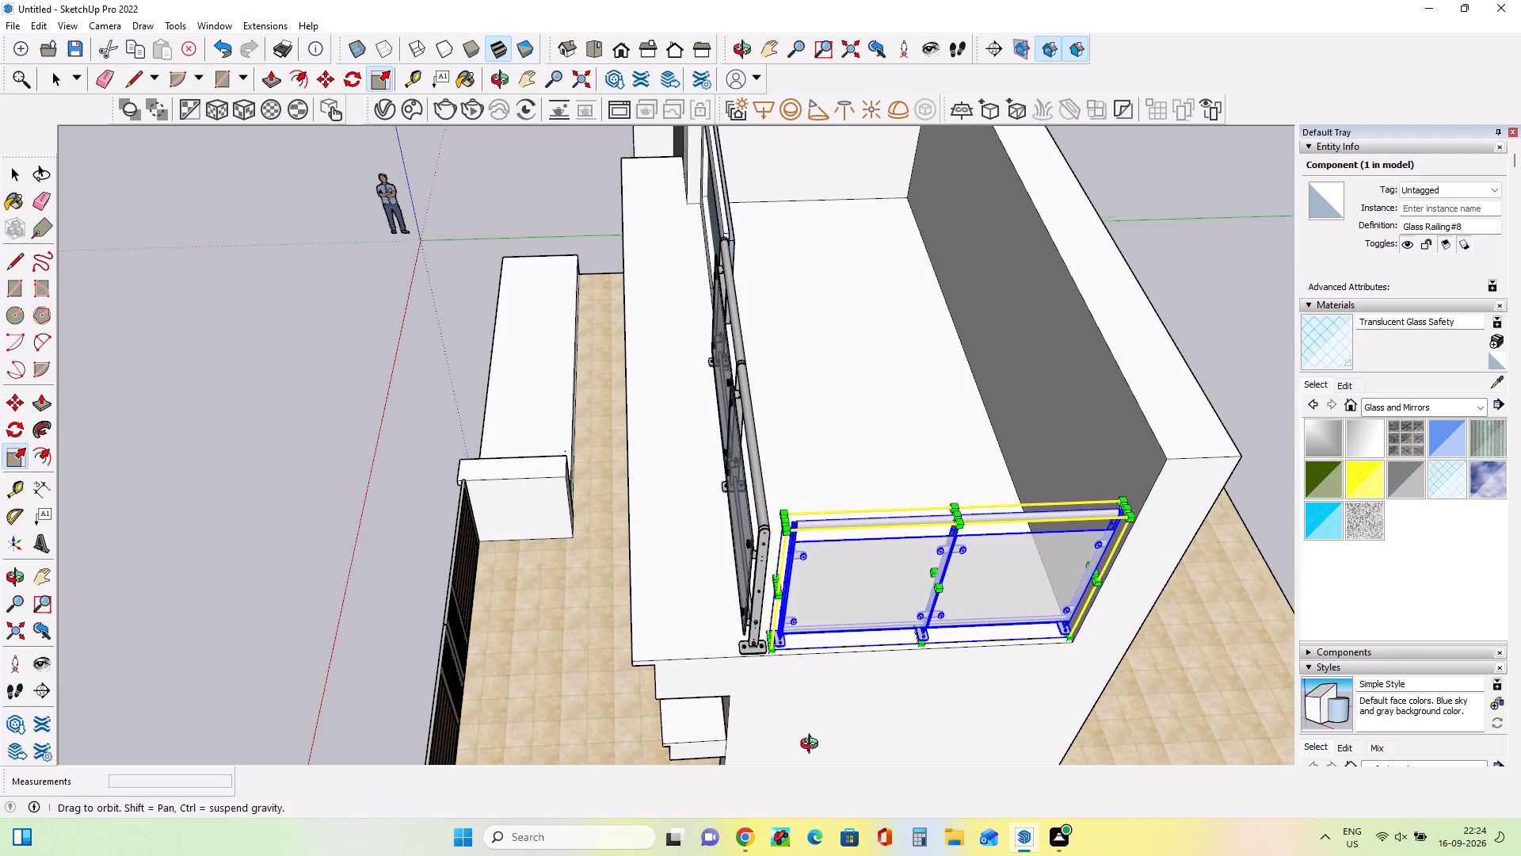
middle_click_drag(813, 746, 1096, 705)
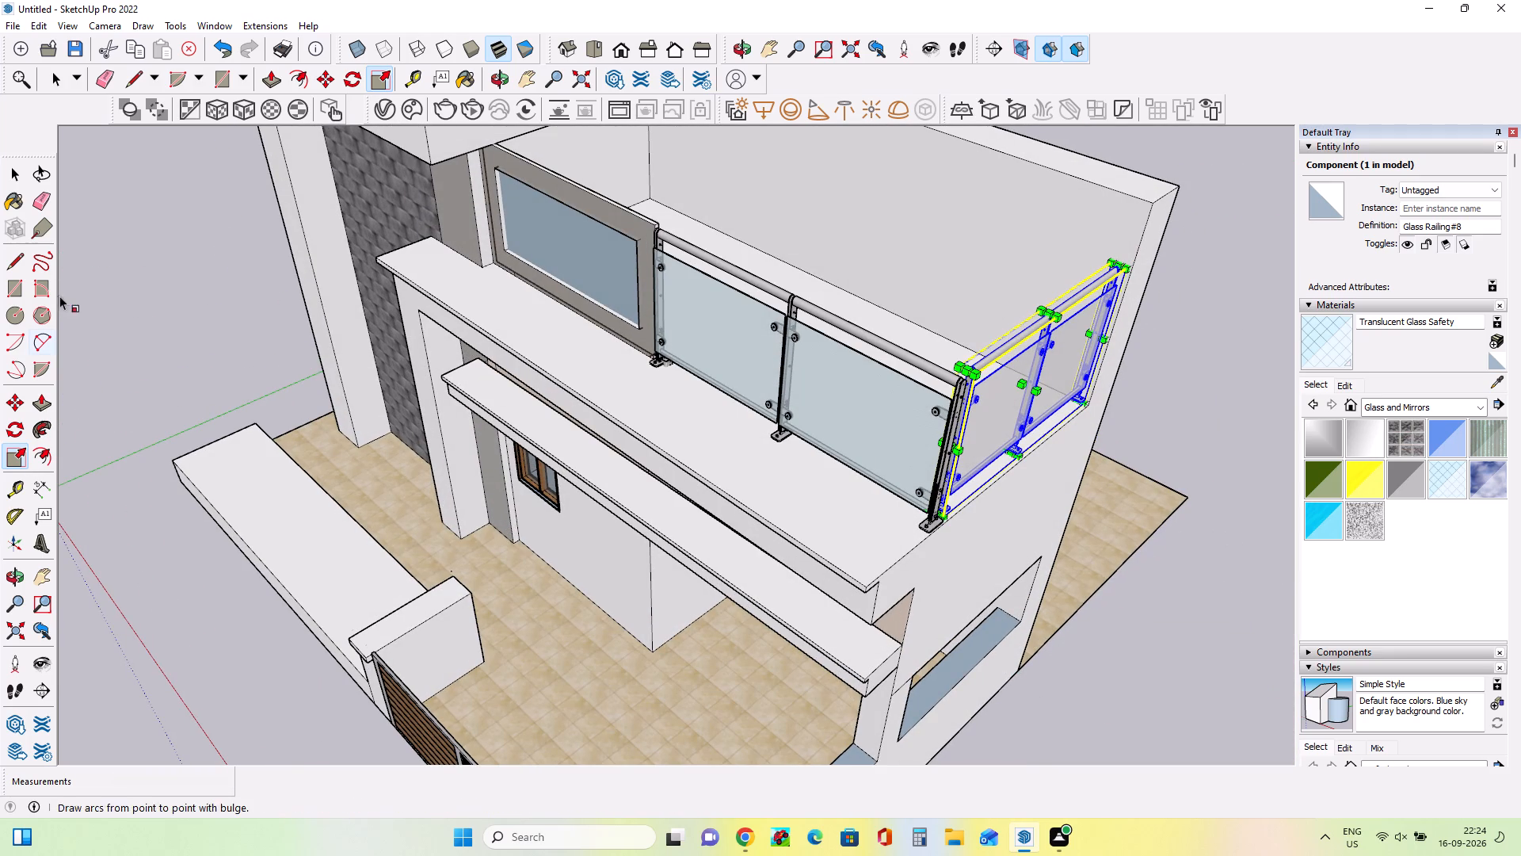
left_click(15, 170)
left_click(158, 218)
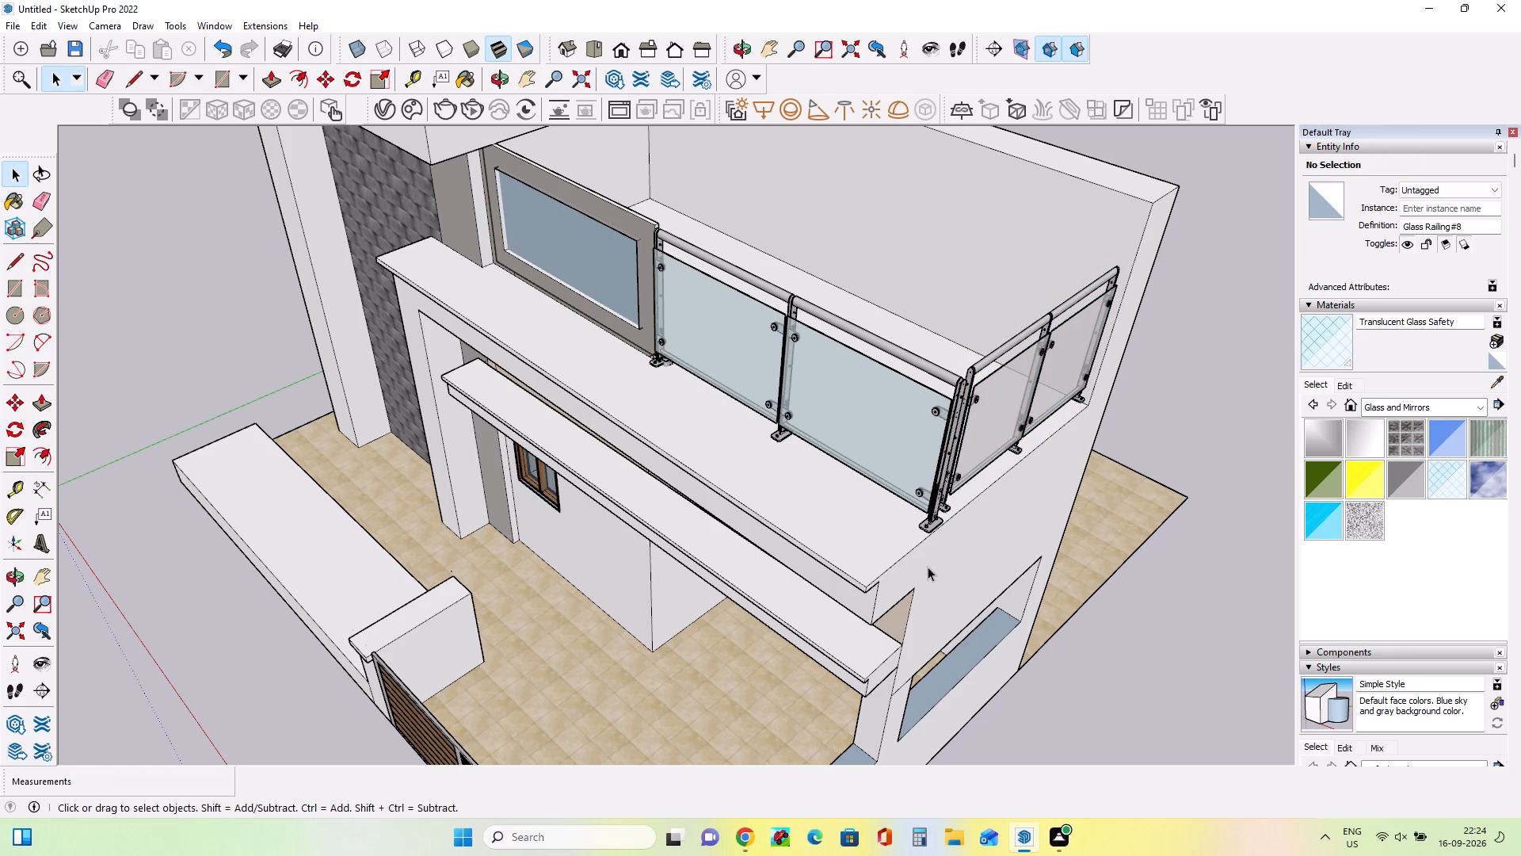
Fine-tune the side railing's height with a vertical scale of about 0.98 against the front railing's end post.
middle_click_drag(919, 679, 699, 719)
left_click(875, 474)
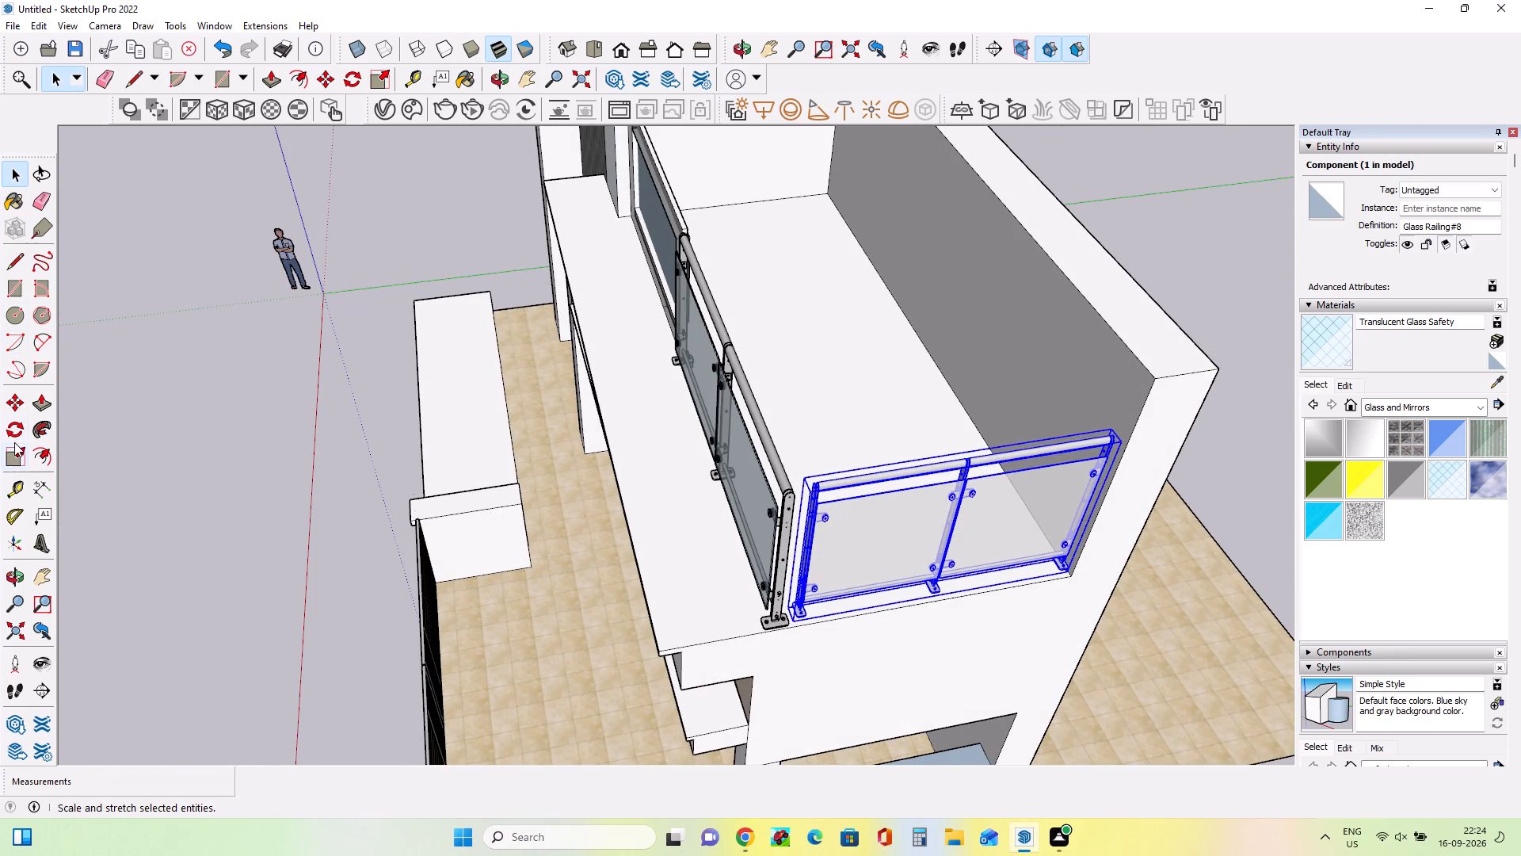
left_click(833, 479)
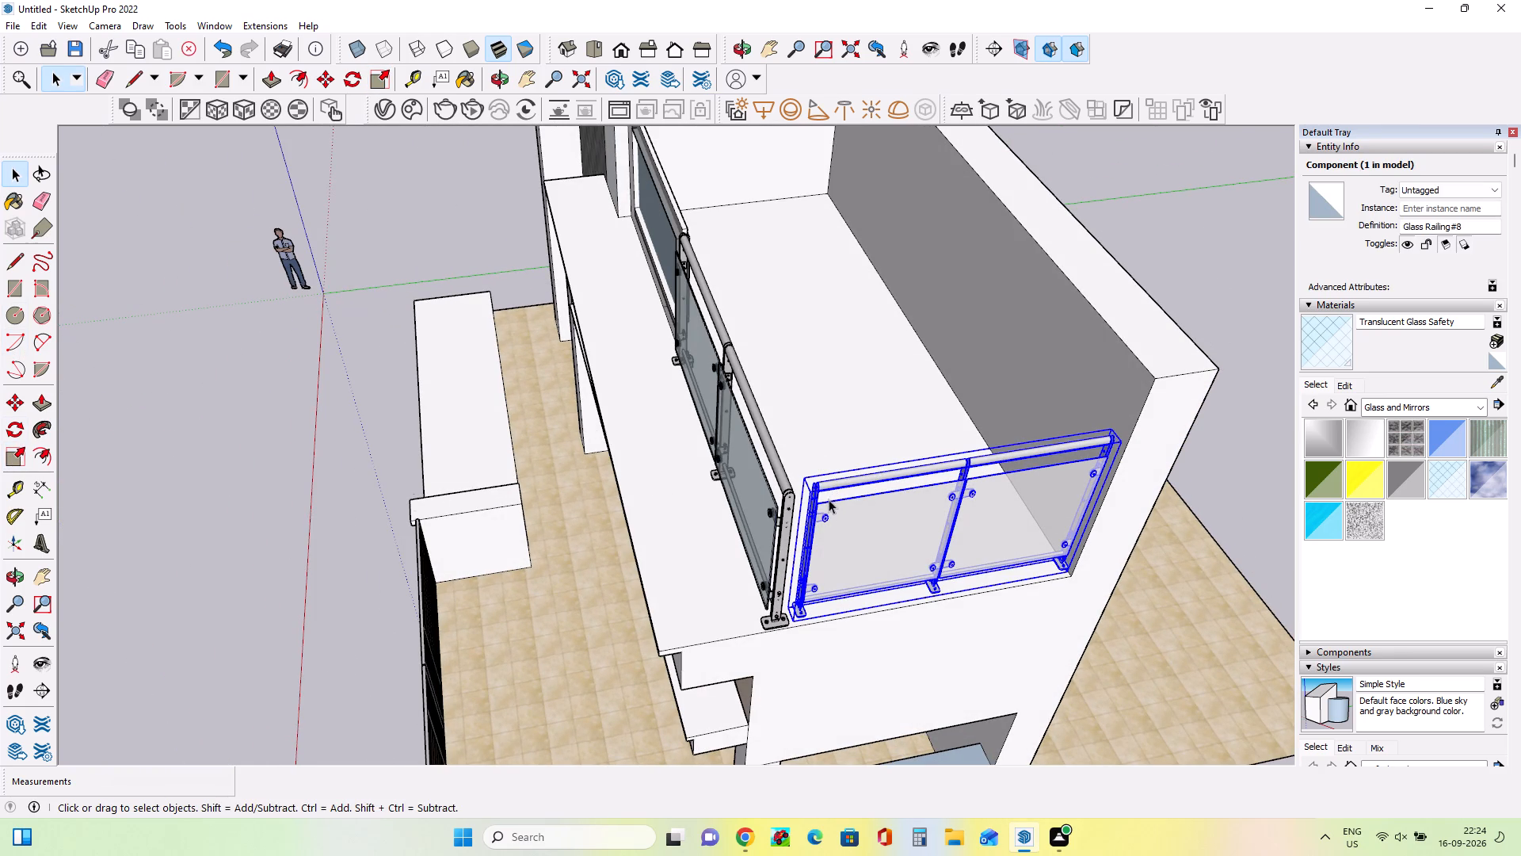
left_click(16, 452)
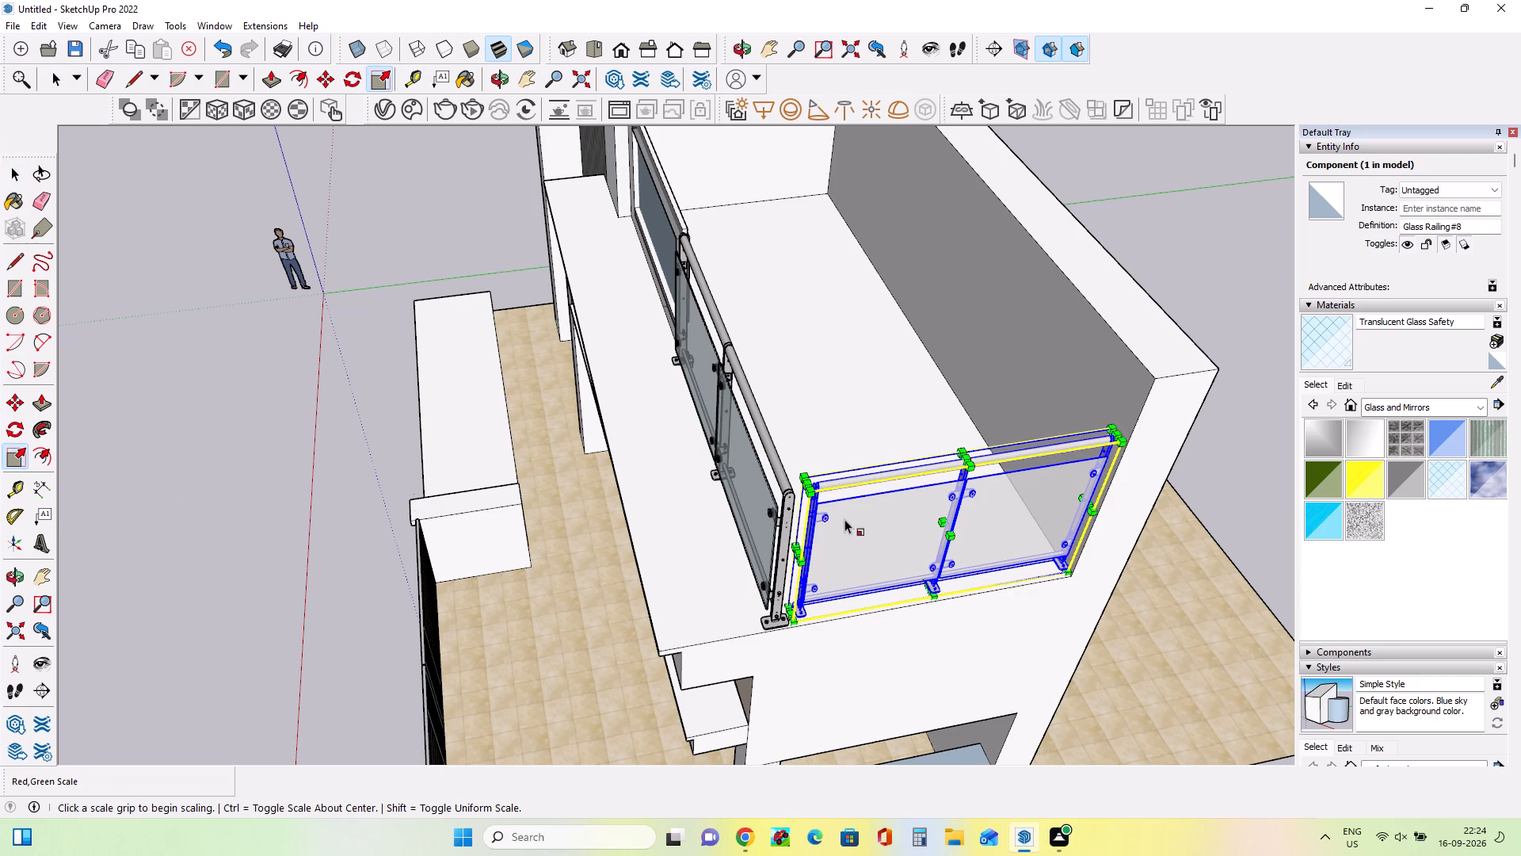
left_click(802, 473)
left_click(797, 518)
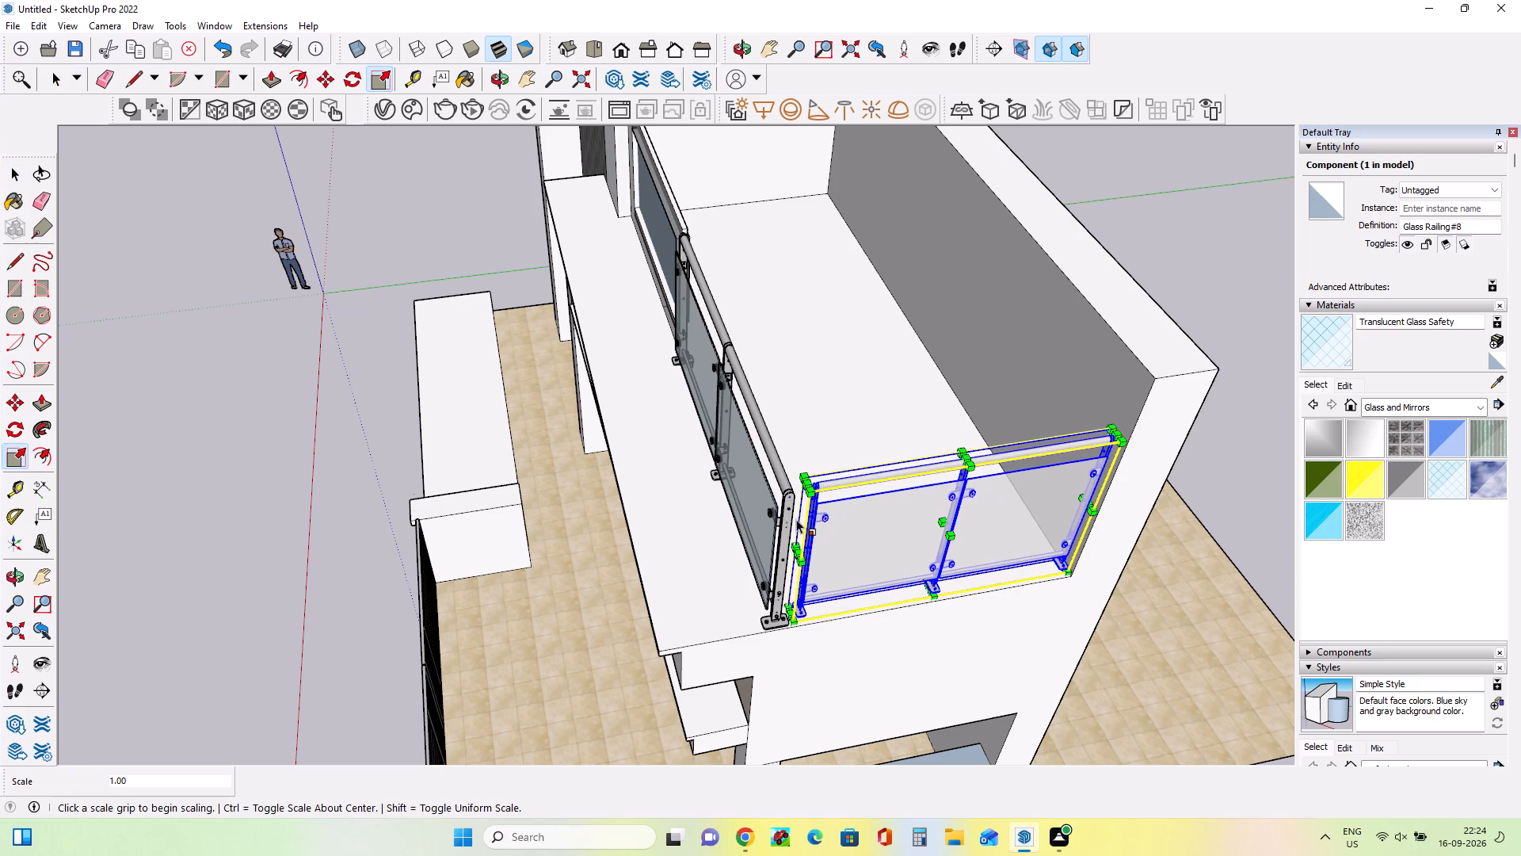
left_click(963, 458)
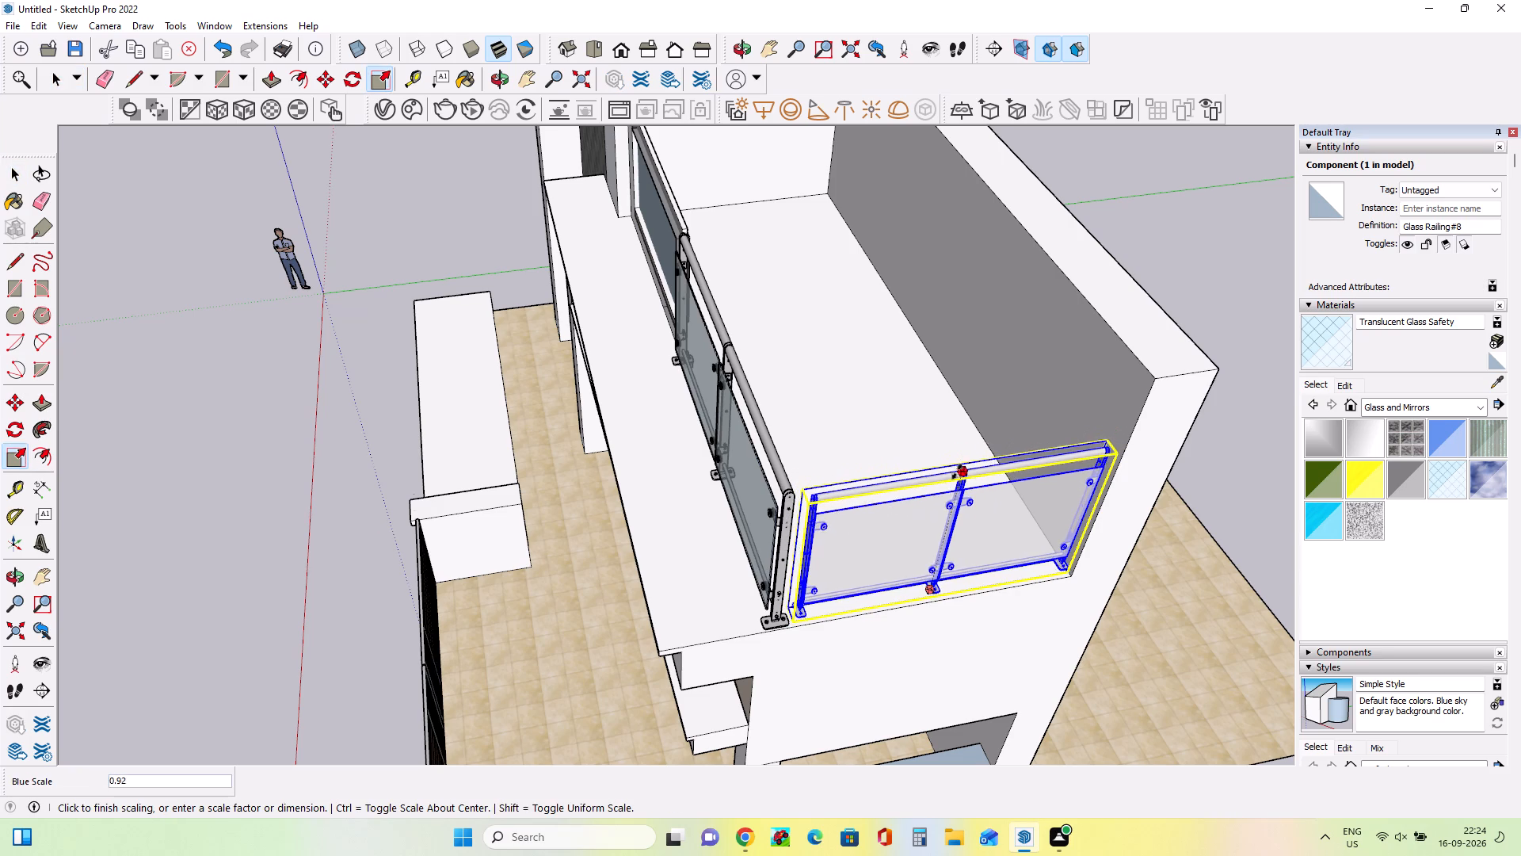
left_click(791, 506)
middle_click_drag(871, 632, 1123, 617)
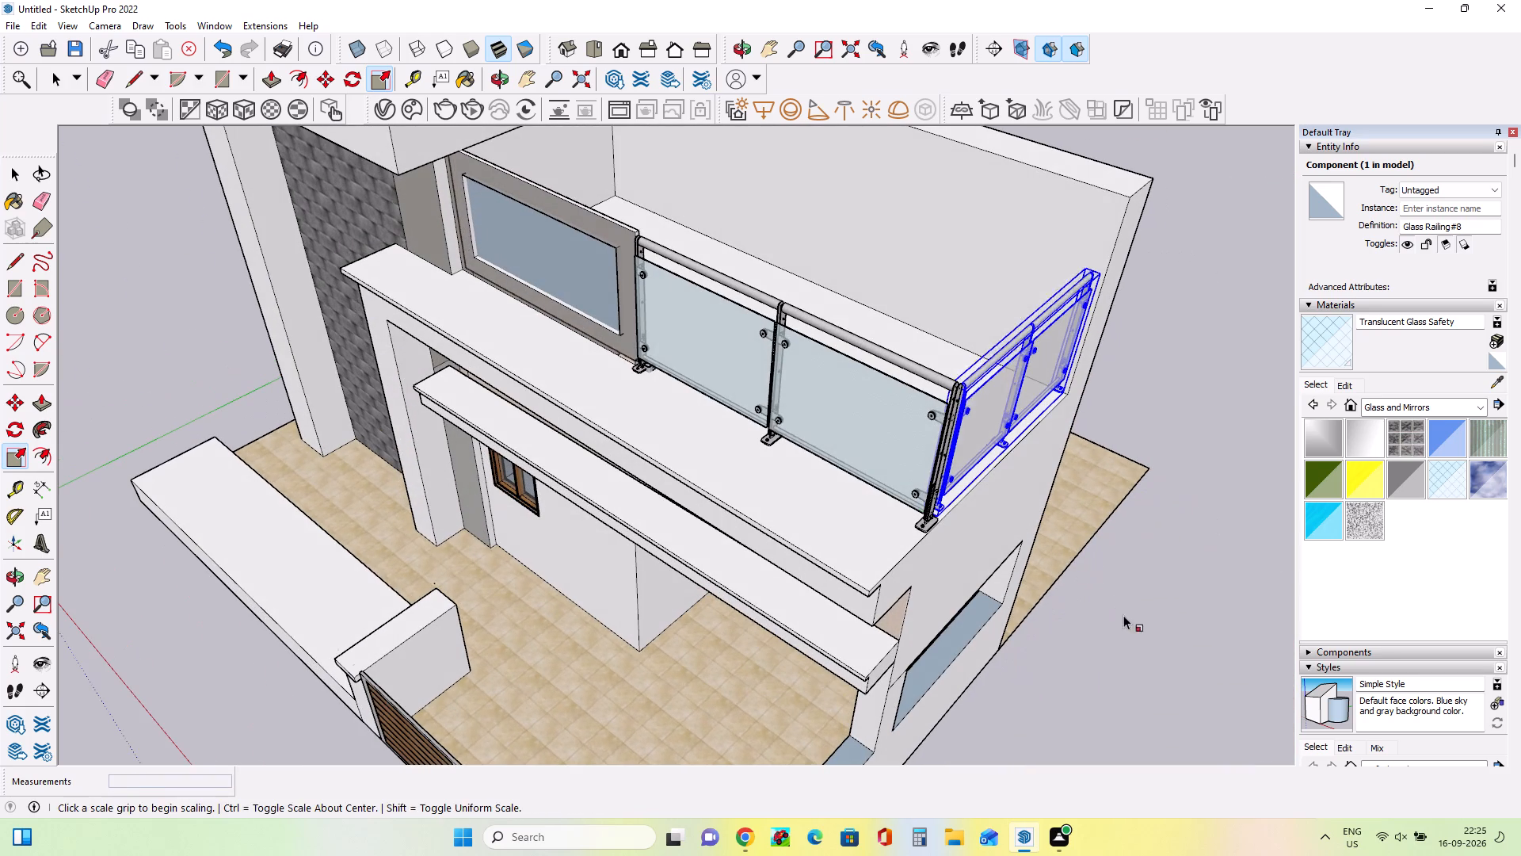
left_click(12, 166)
left_click(218, 254)
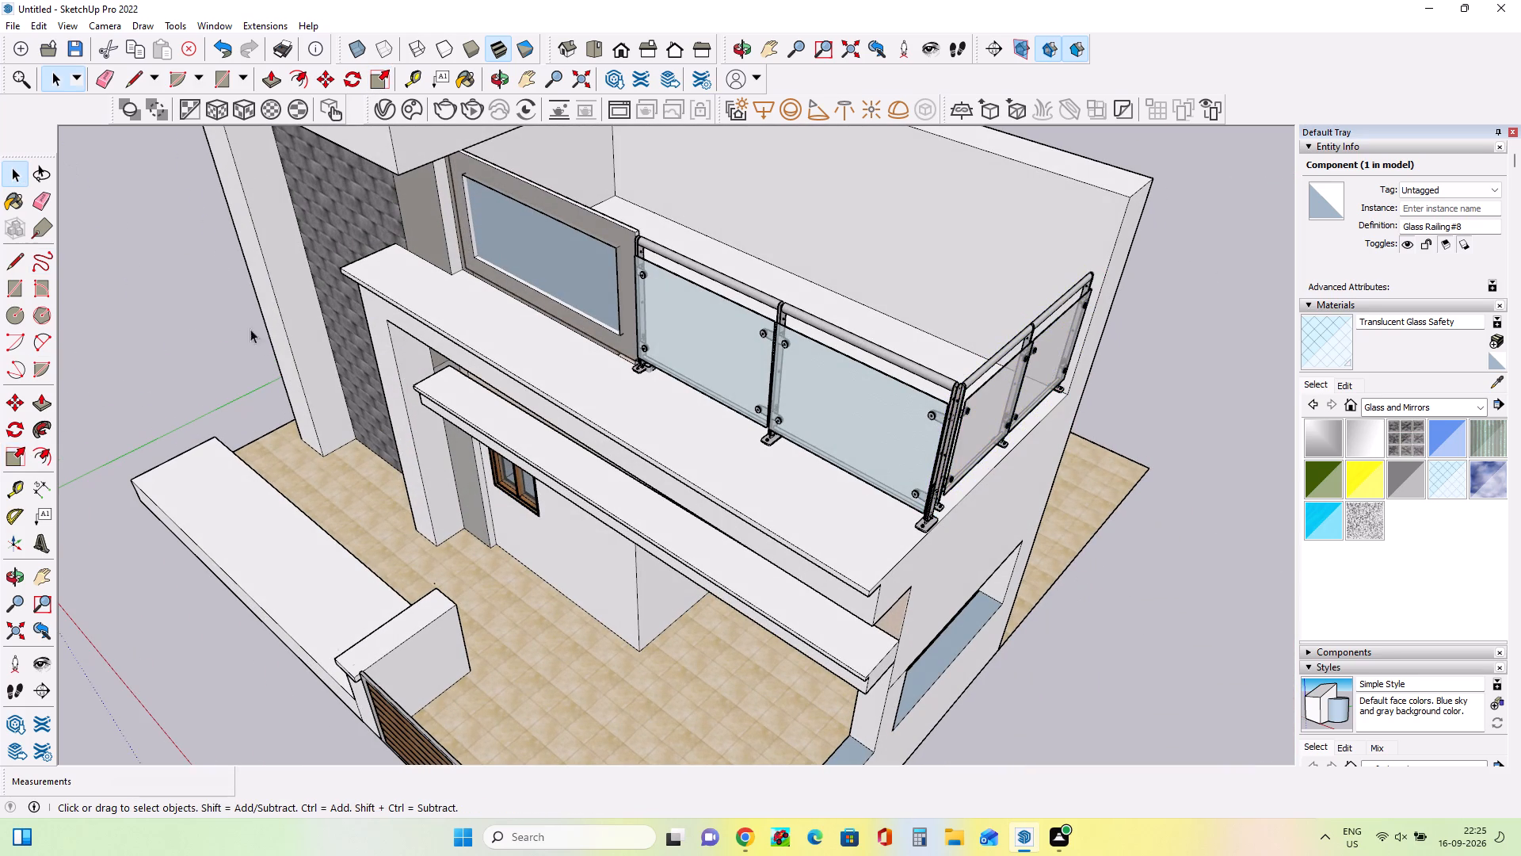
Explode the side railing component into its separate parts.
middle_click_drag(432, 533, 782, 545)
middle_click_drag(969, 525, 969, 529)
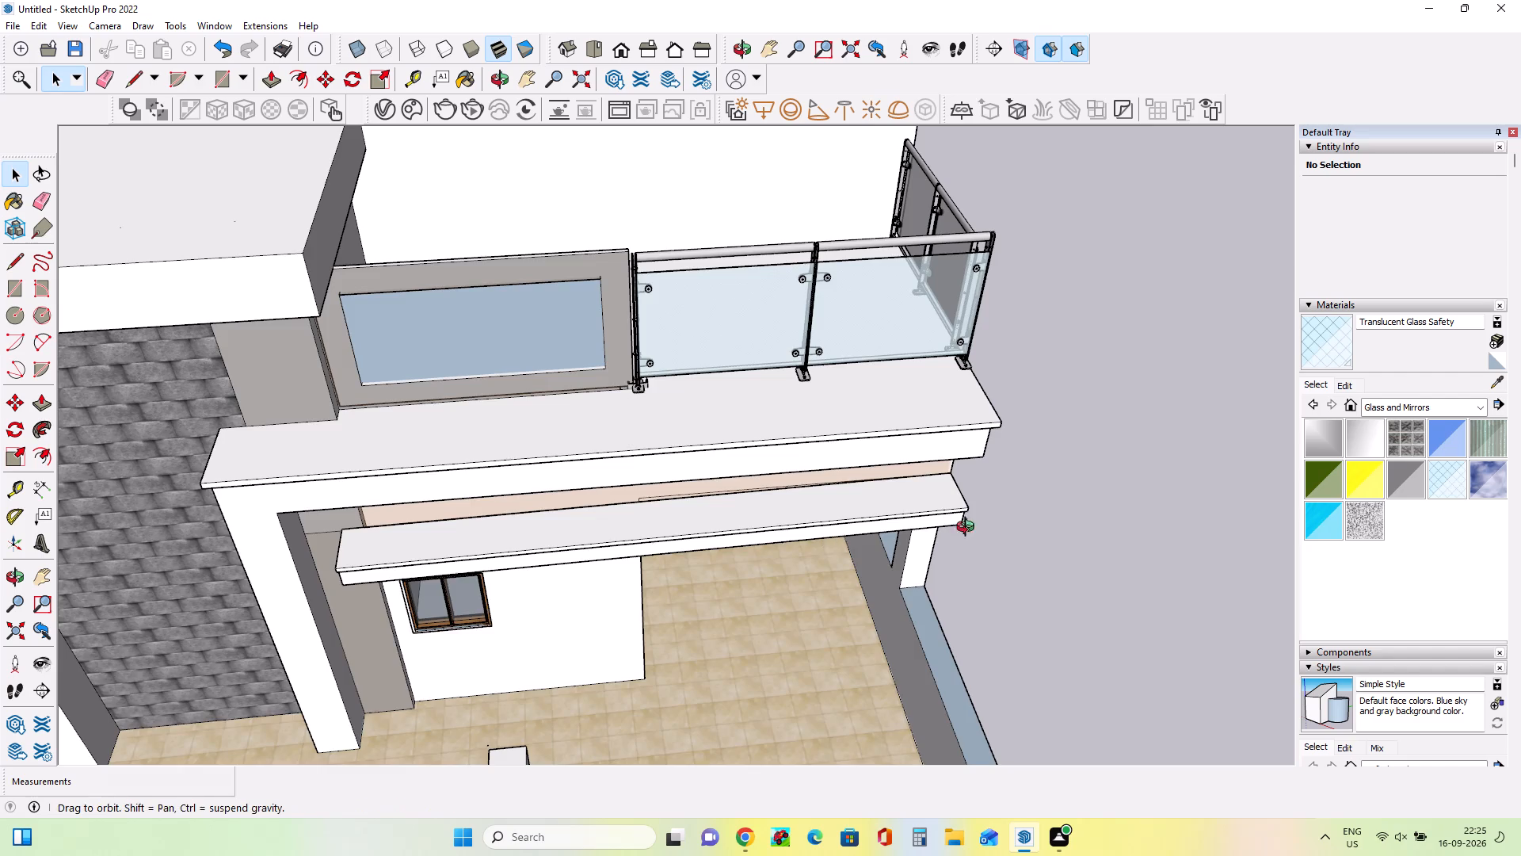
middle_click_drag(969, 529, 472, 452)
middle_click_drag(465, 448, 395, 434)
left_click(886, 411)
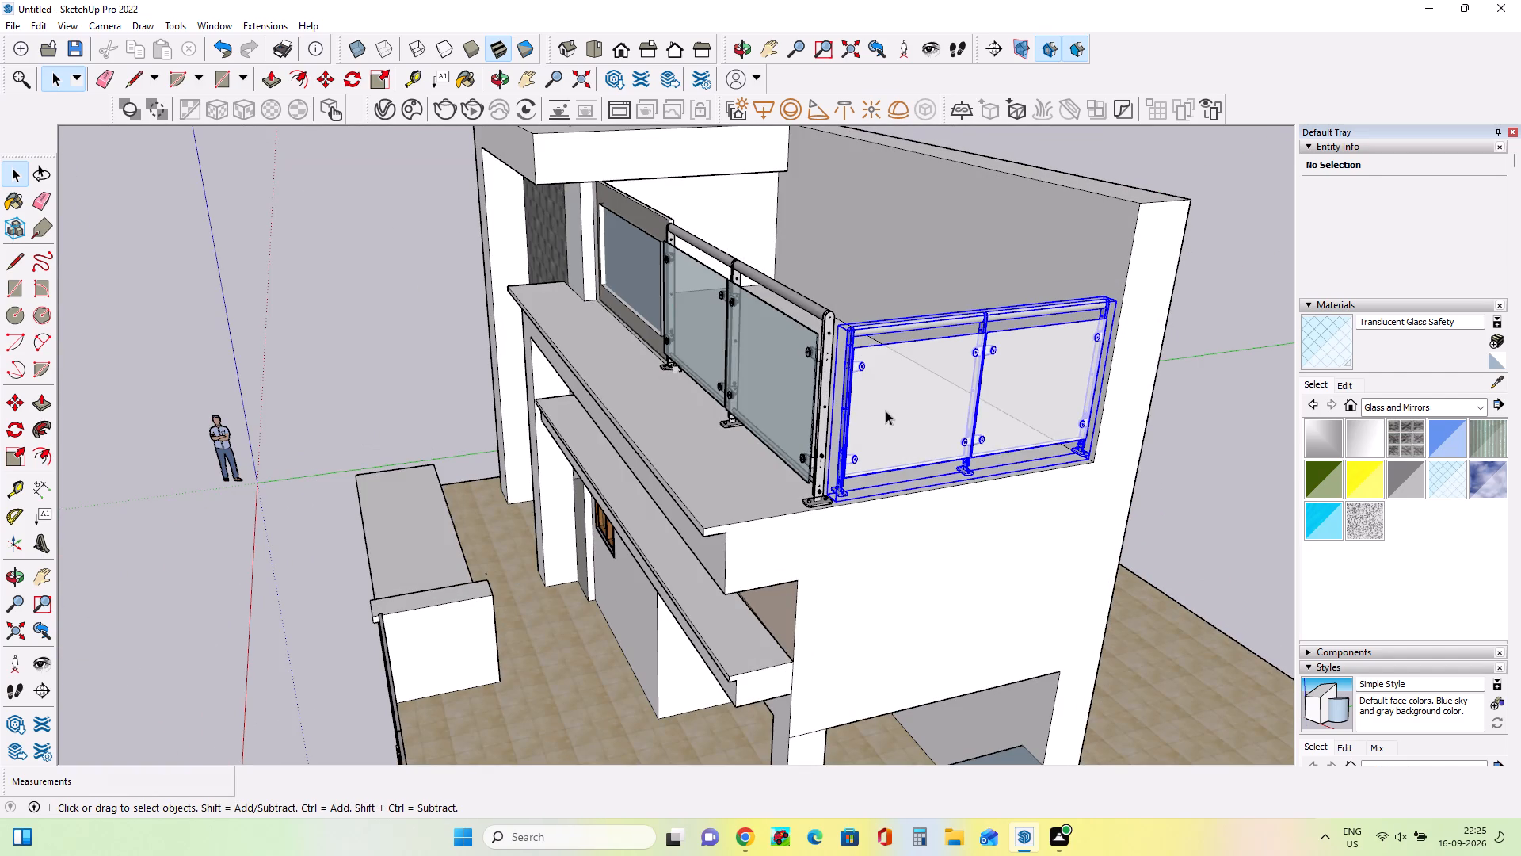
right_click(886, 411)
left_click(928, 499)
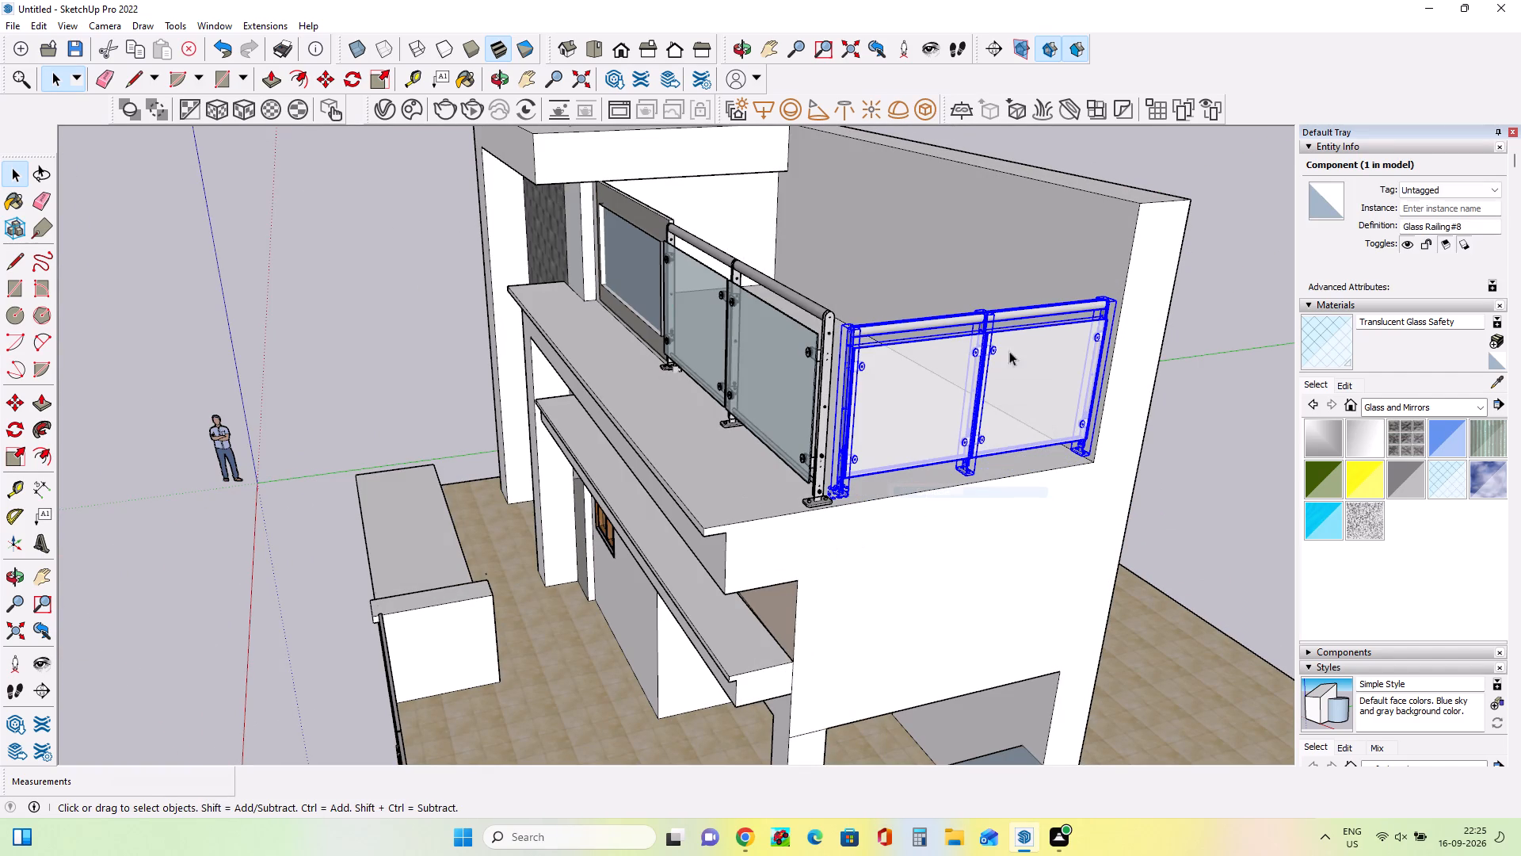
Paint the side railing's two glass panel groups with Translucent Glass Safety.
left_click(909, 395)
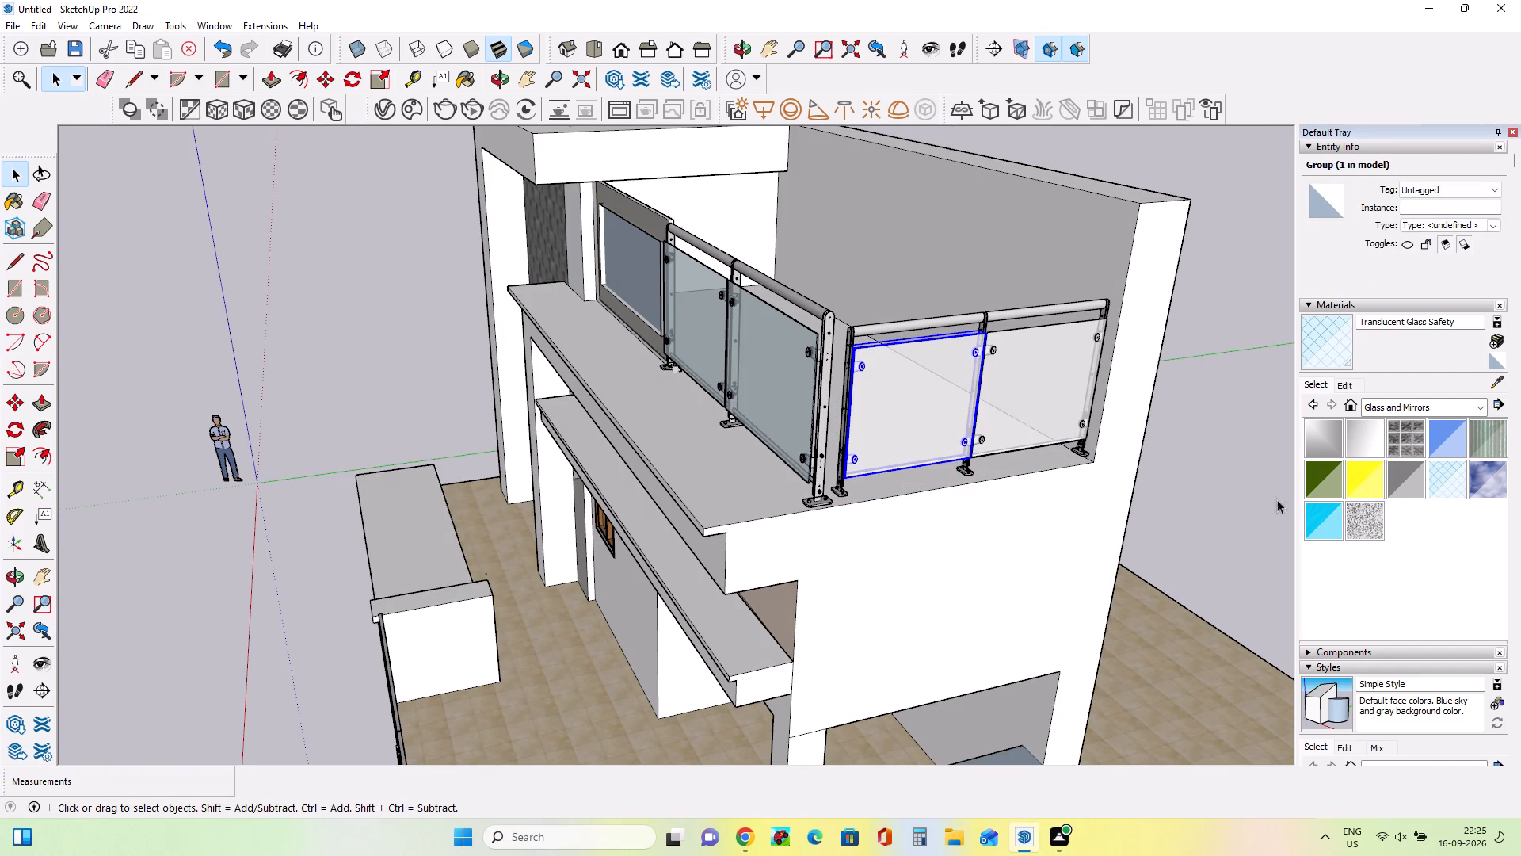
left_click(1453, 487)
left_click(928, 431)
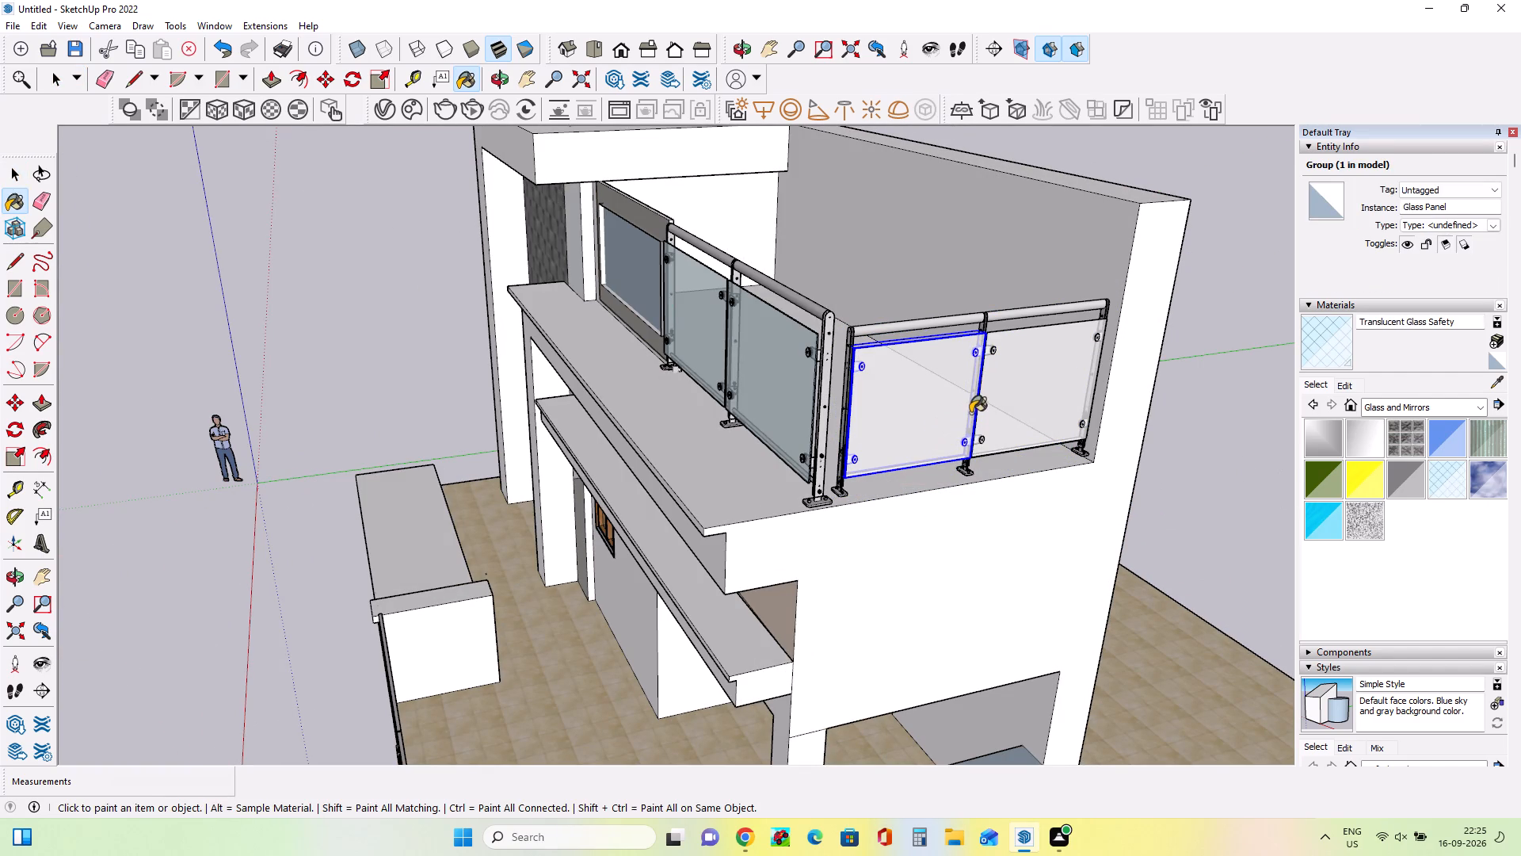
left_click(958, 410)
left_click(1021, 398)
Explode the glass panel nearest the front railing down to loose faces and paint them with Translucent Glass Safety.
right_click(936, 403)
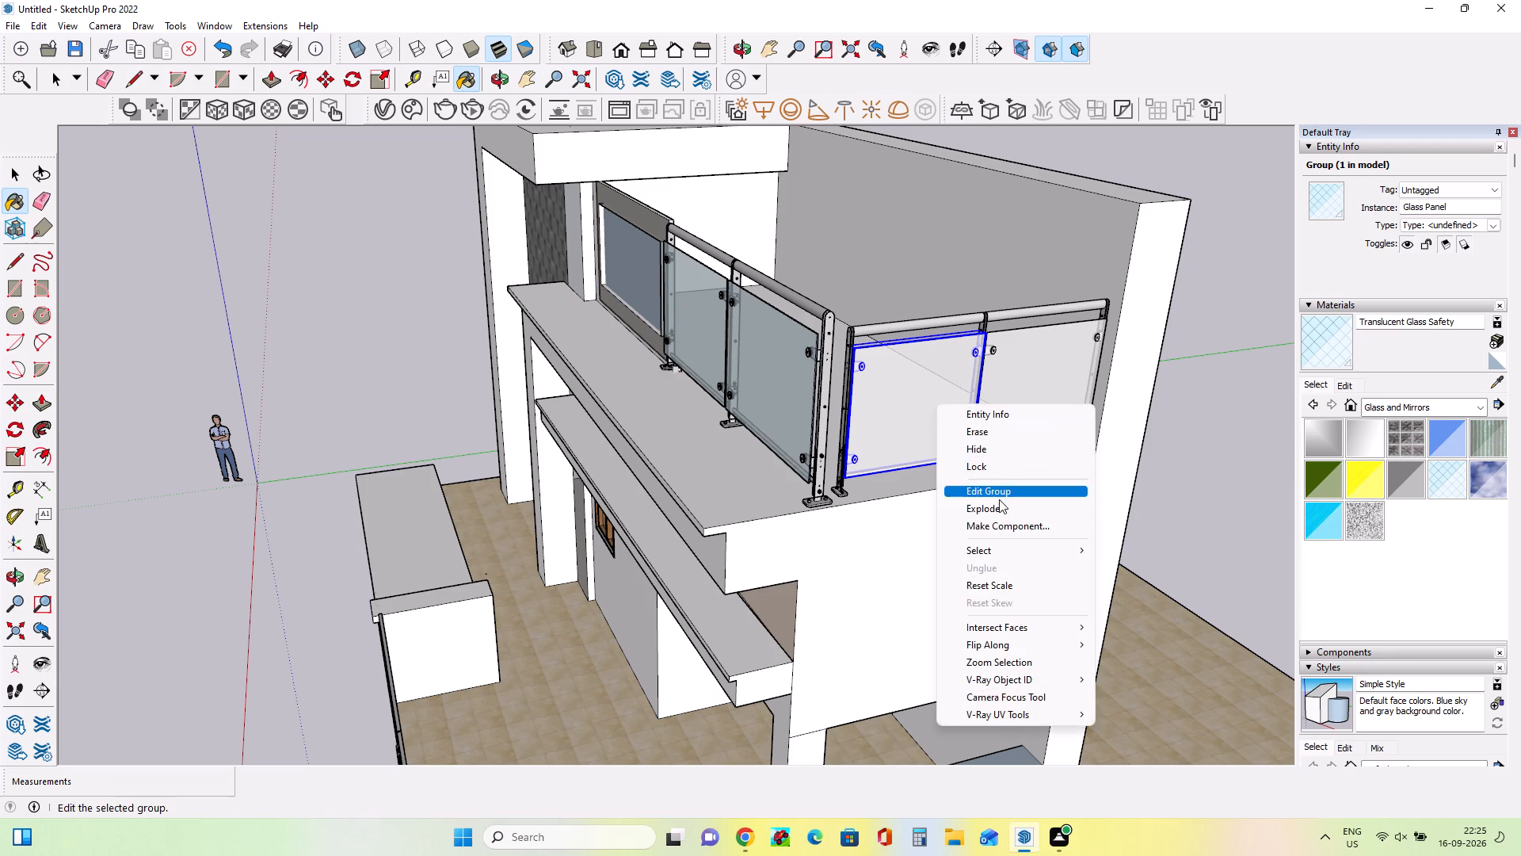
left_click(1000, 506)
left_click(922, 412)
left_click(937, 418)
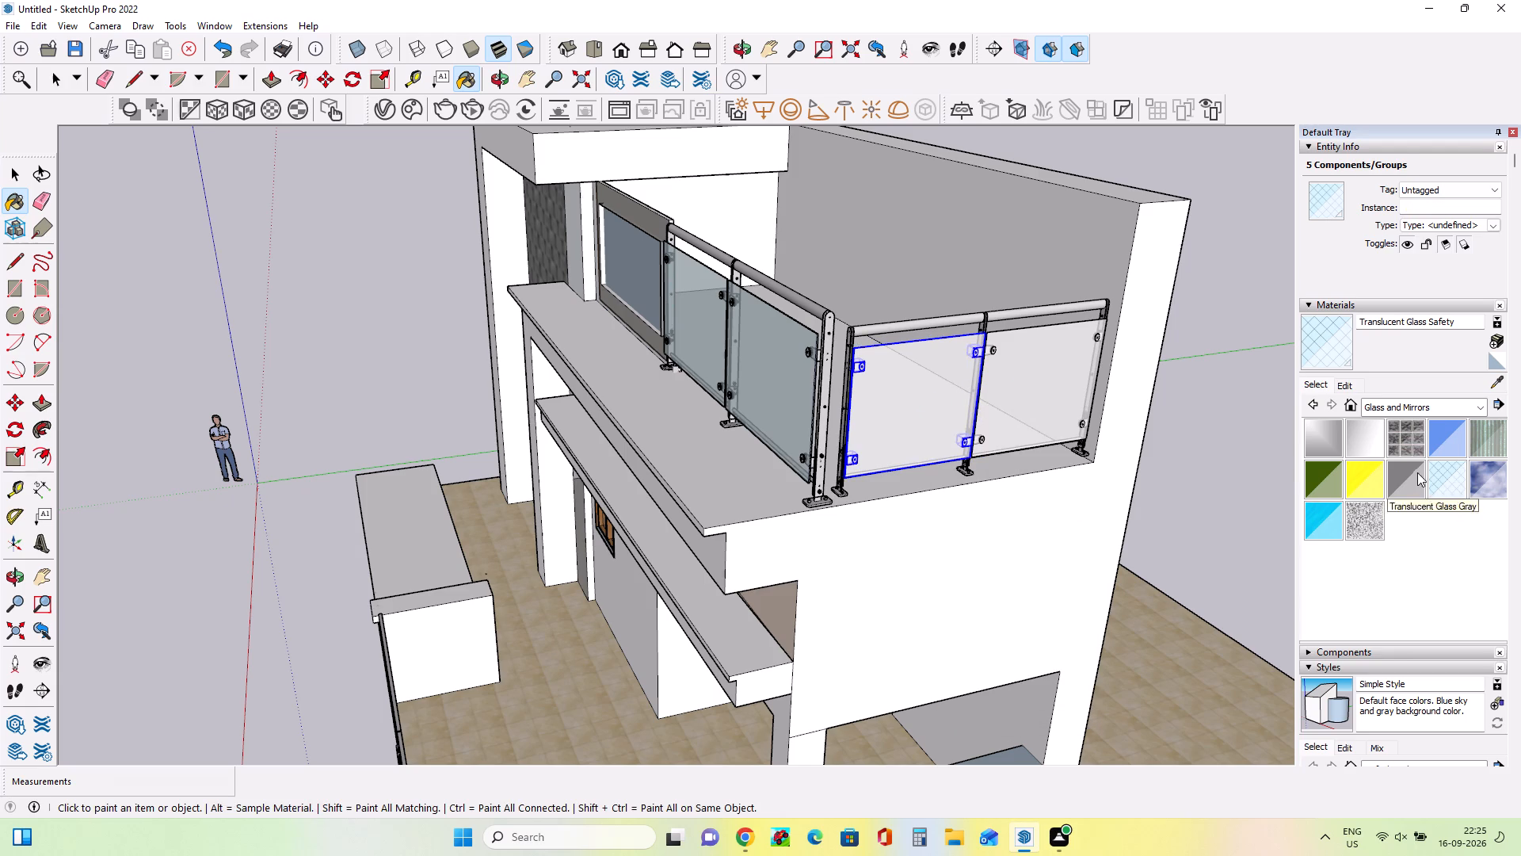
left_click(1450, 472)
left_click(882, 392)
right_click(902, 399)
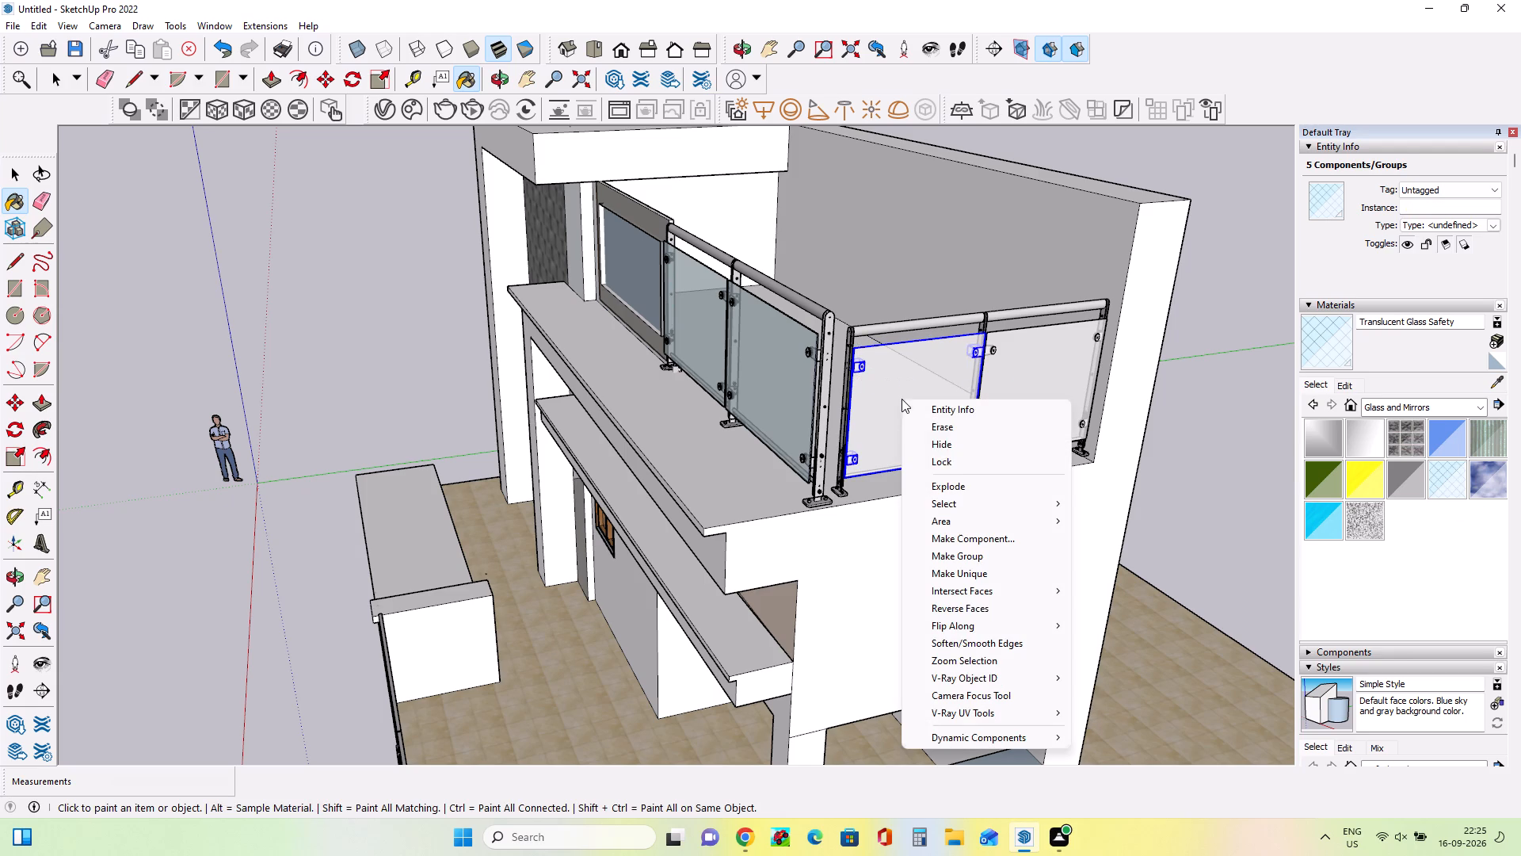
left_click(958, 483)
left_click(908, 422)
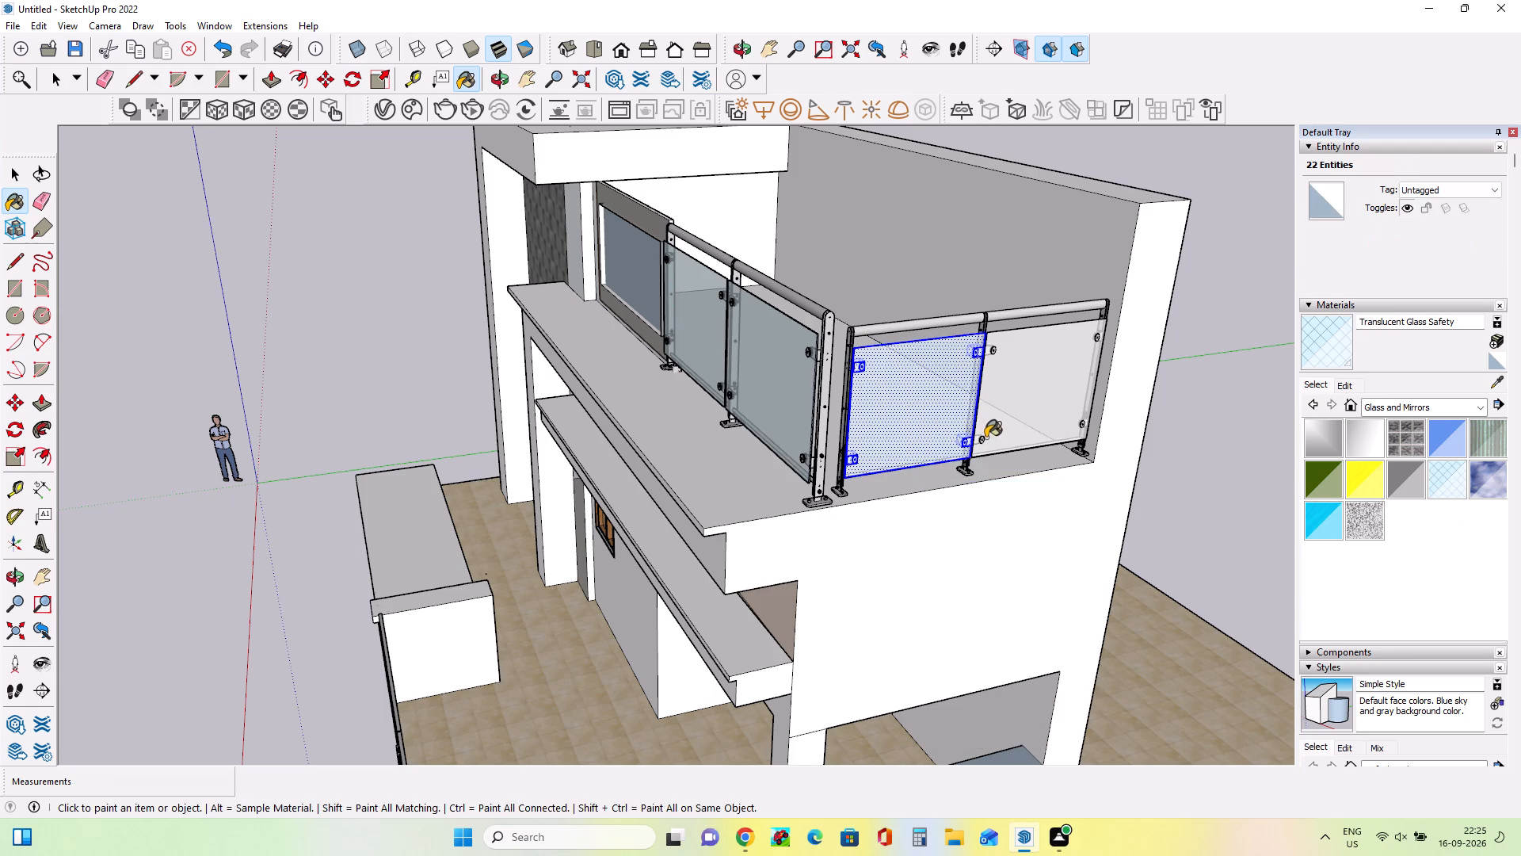
left_click(21, 178)
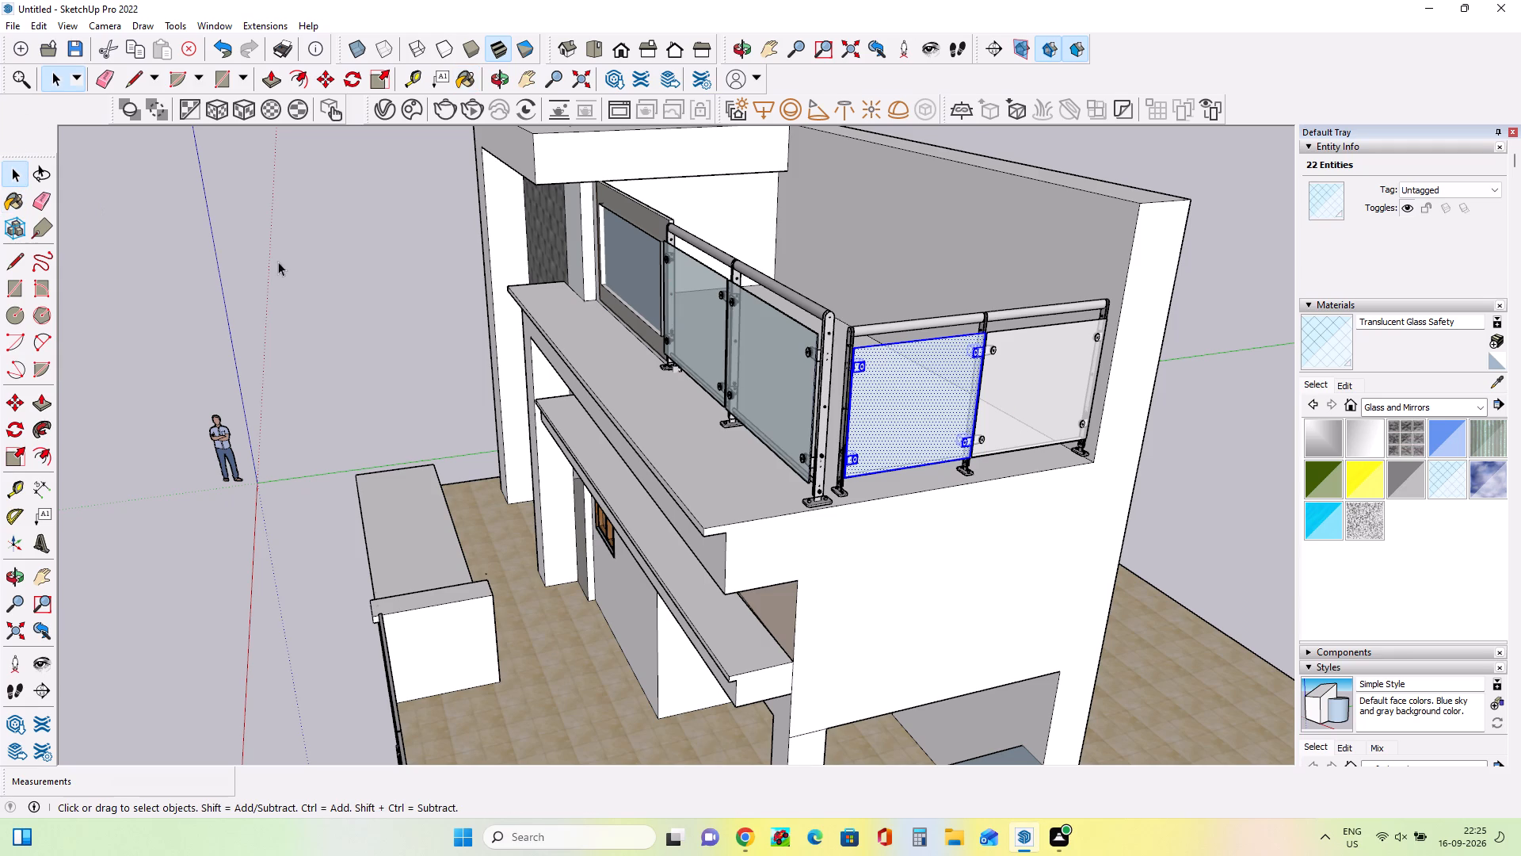
left_click(373, 292)
Explode the side railing's other glass panel, next to the tall wall, down to loose faces and paint them with Translucent Glass Safety.
left_click(997, 403)
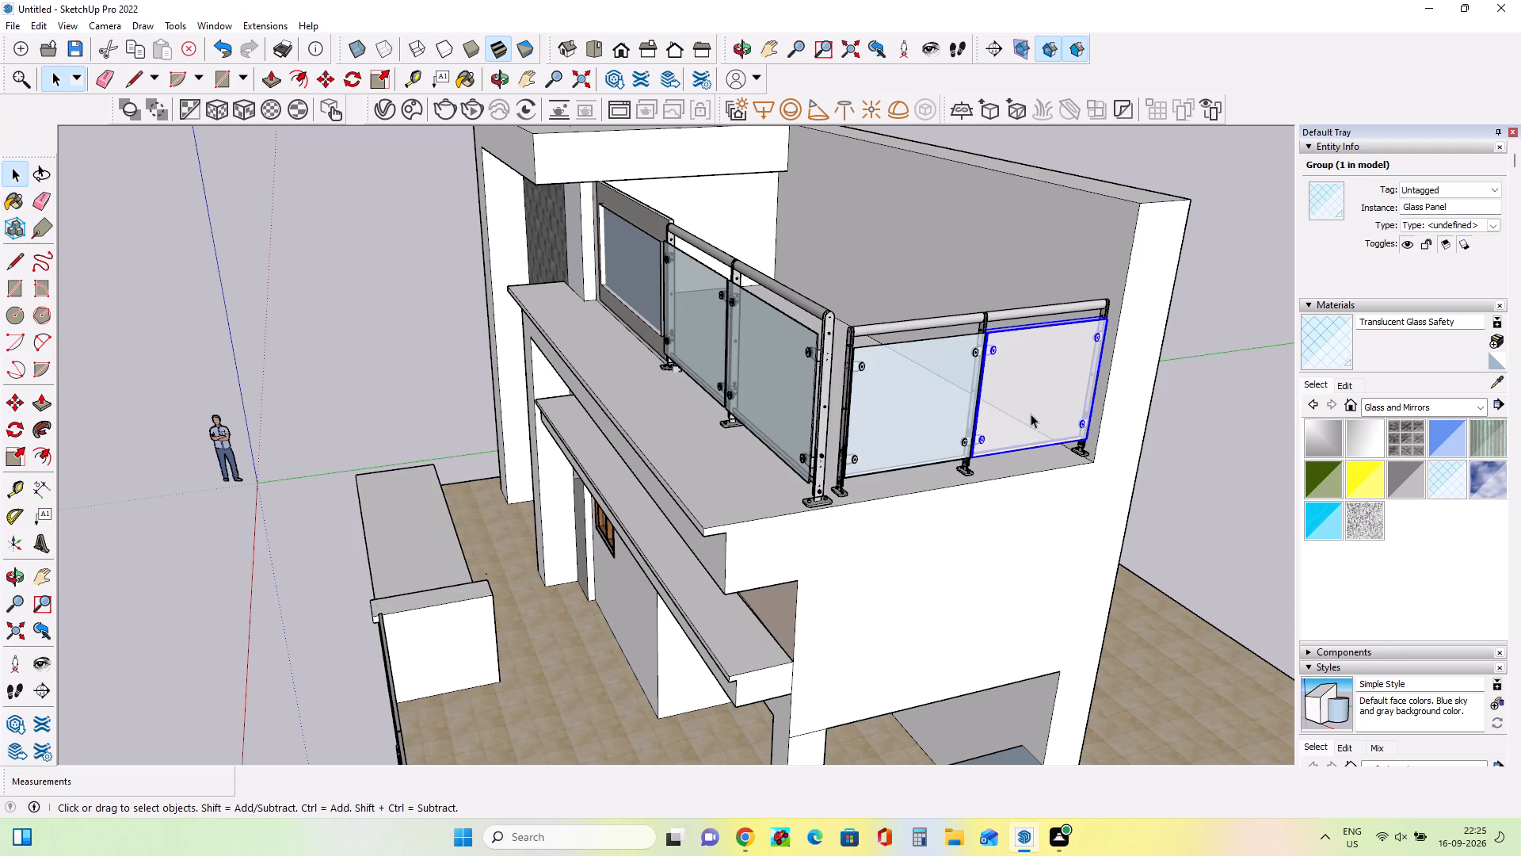
right_click(1027, 375)
left_click(1083, 478)
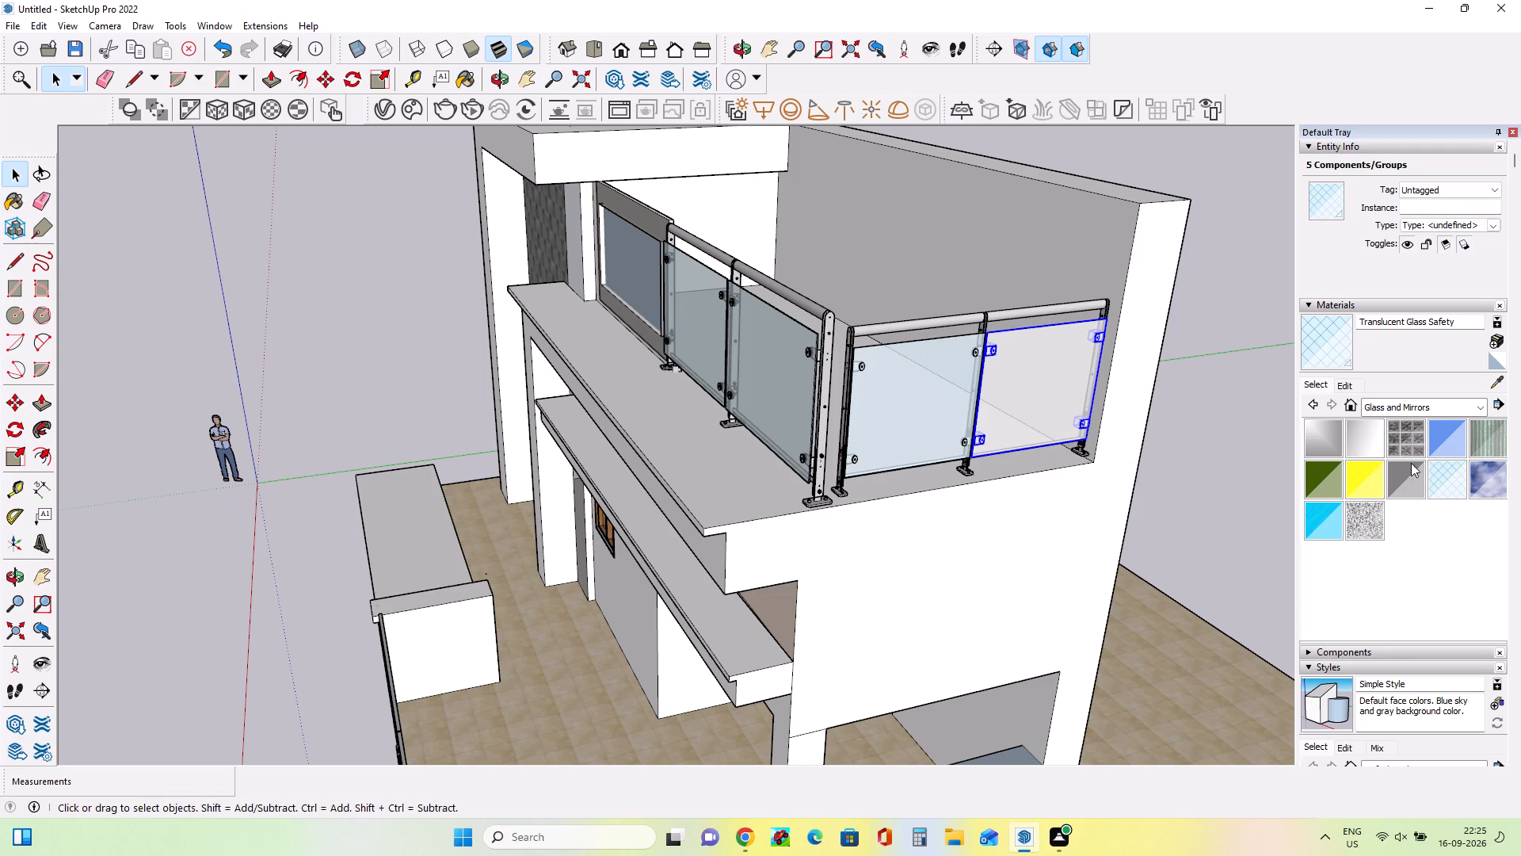
left_click(1443, 476)
left_click(1041, 406)
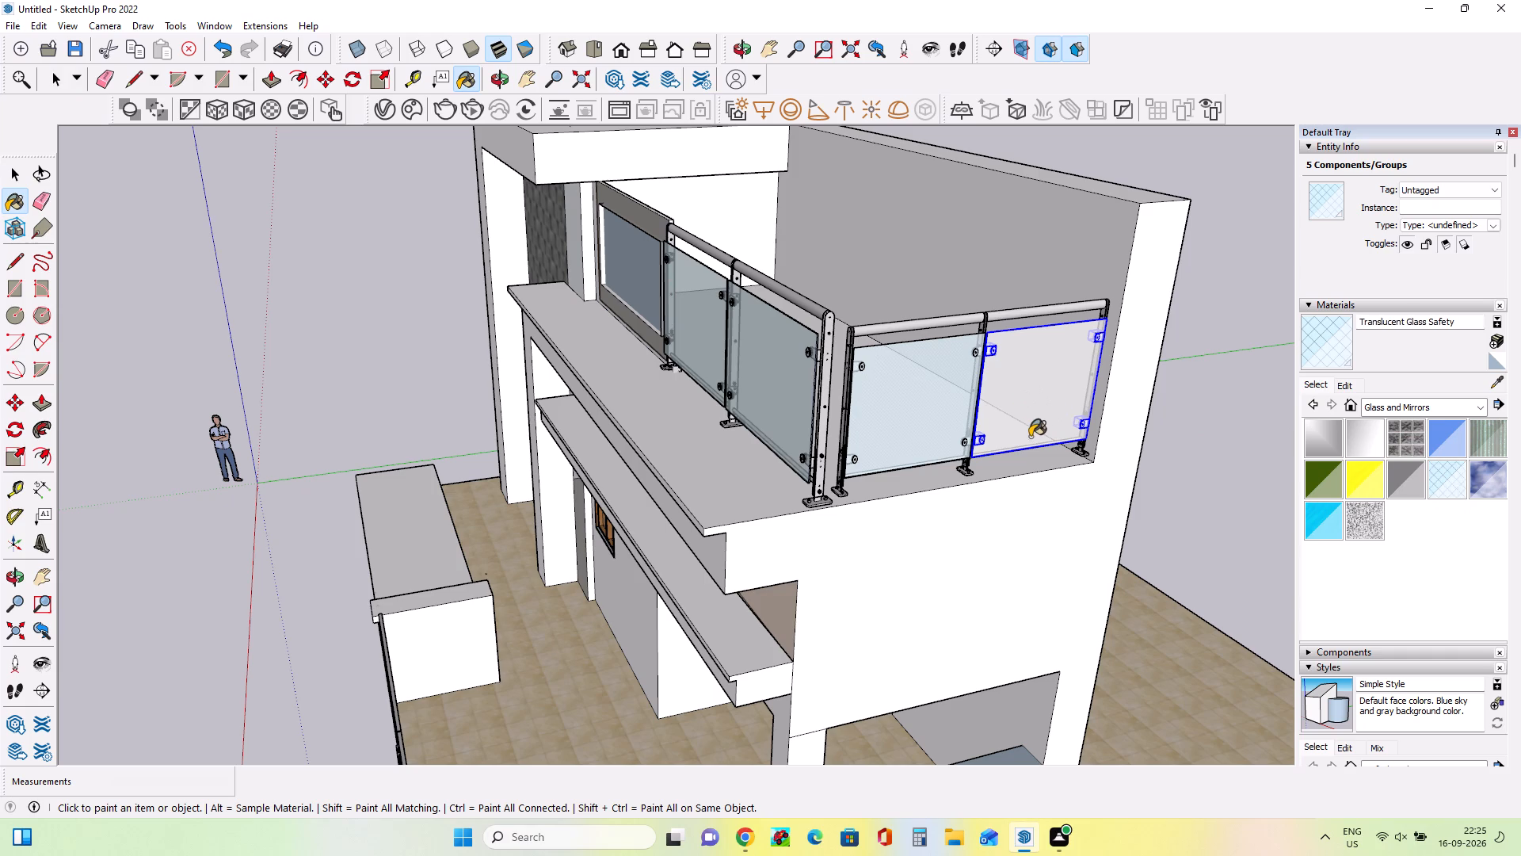
right_click(1029, 437)
left_click(1104, 528)
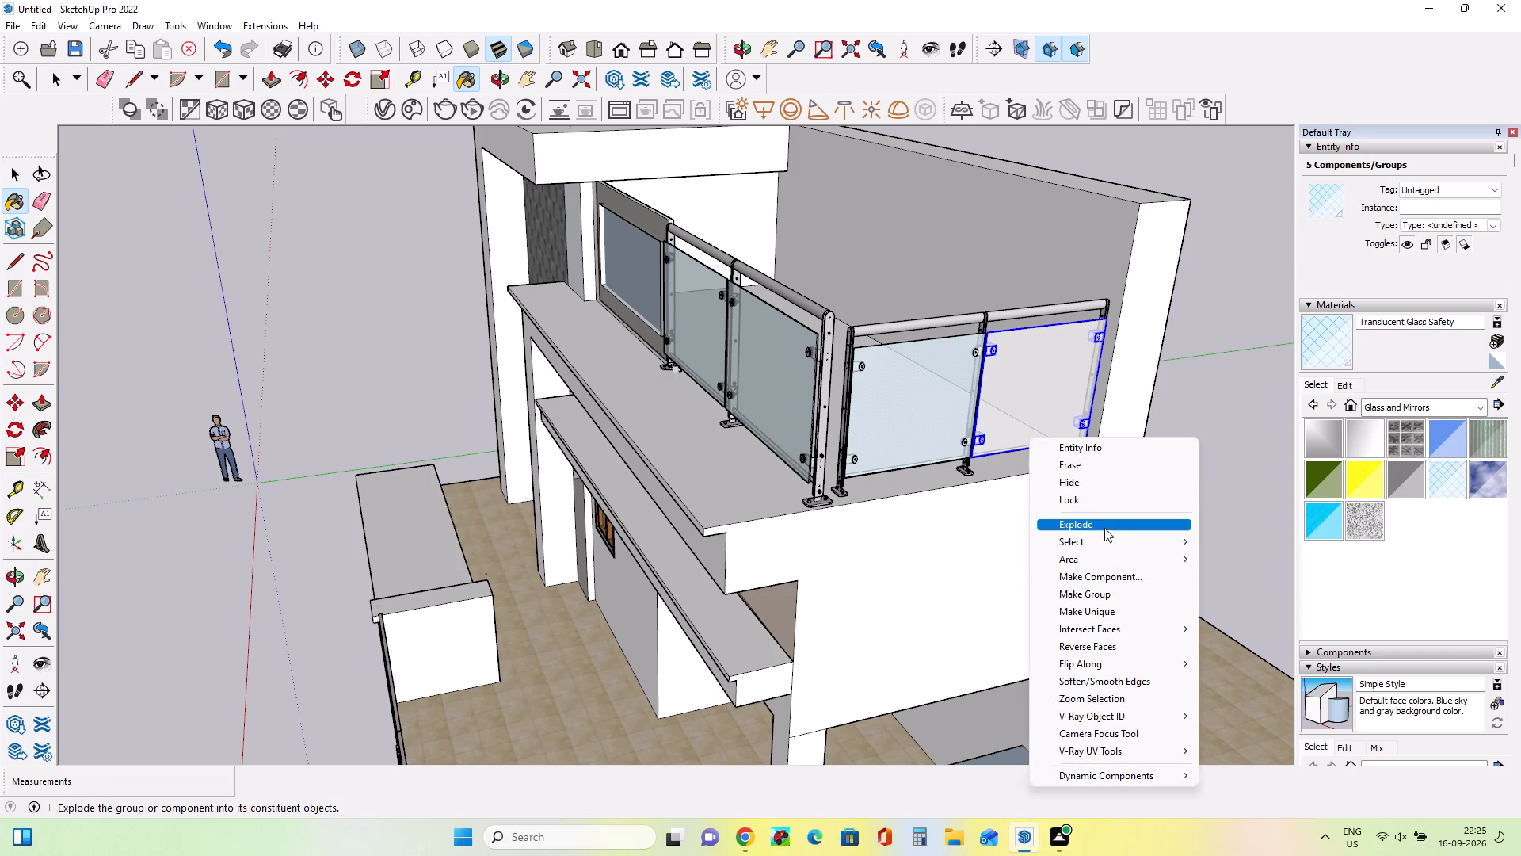
left_click(1458, 478)
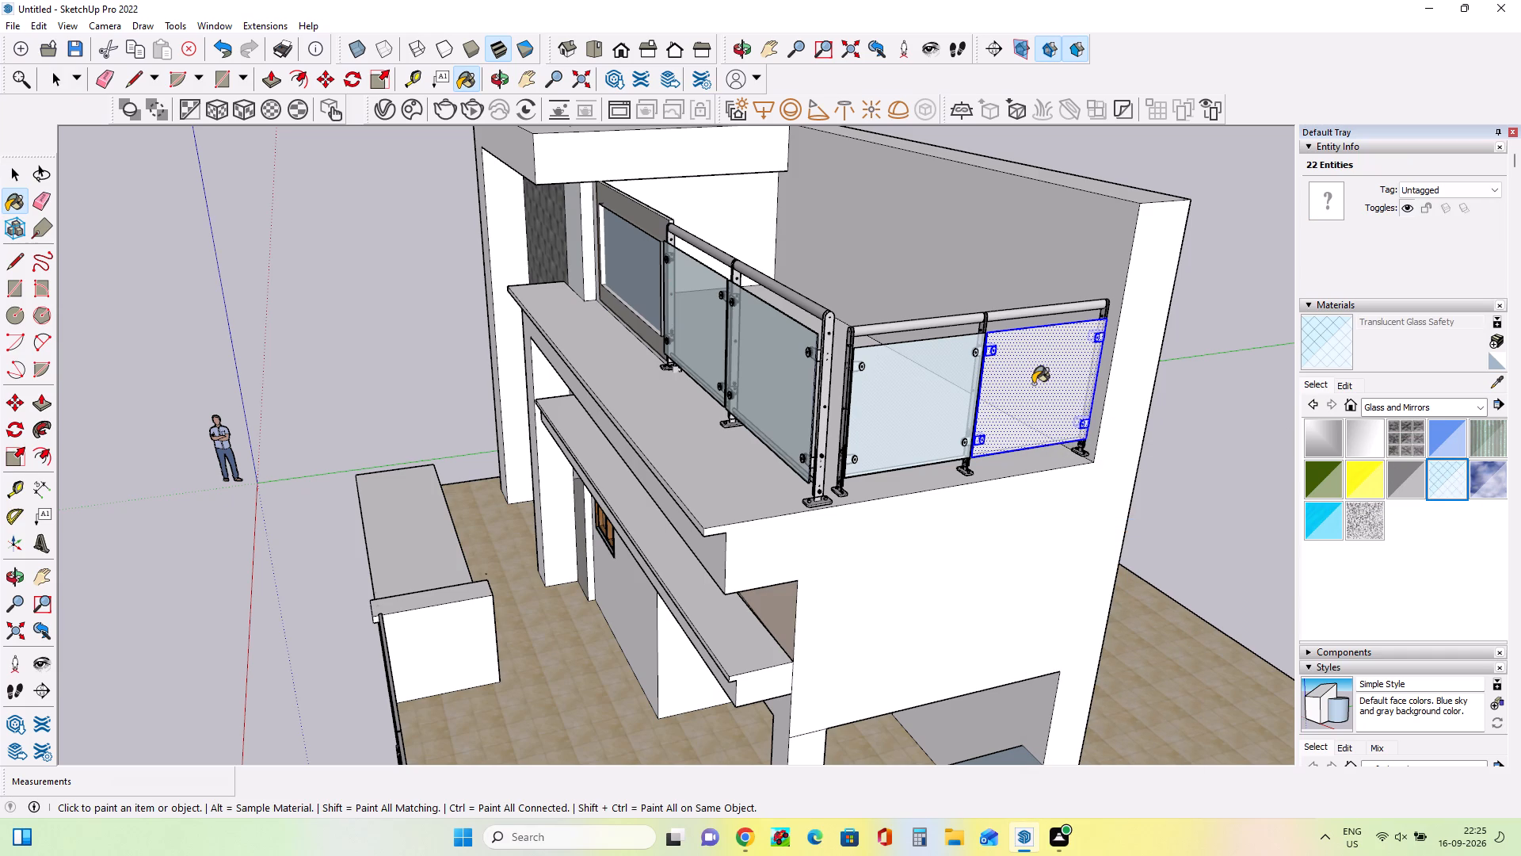
left_click(1033, 384)
Examine the whole house exterior from the front with both balcony railings in place.
middle_click_drag(784, 474, 1146, 510)
scroll(990, 468, "down", 4)
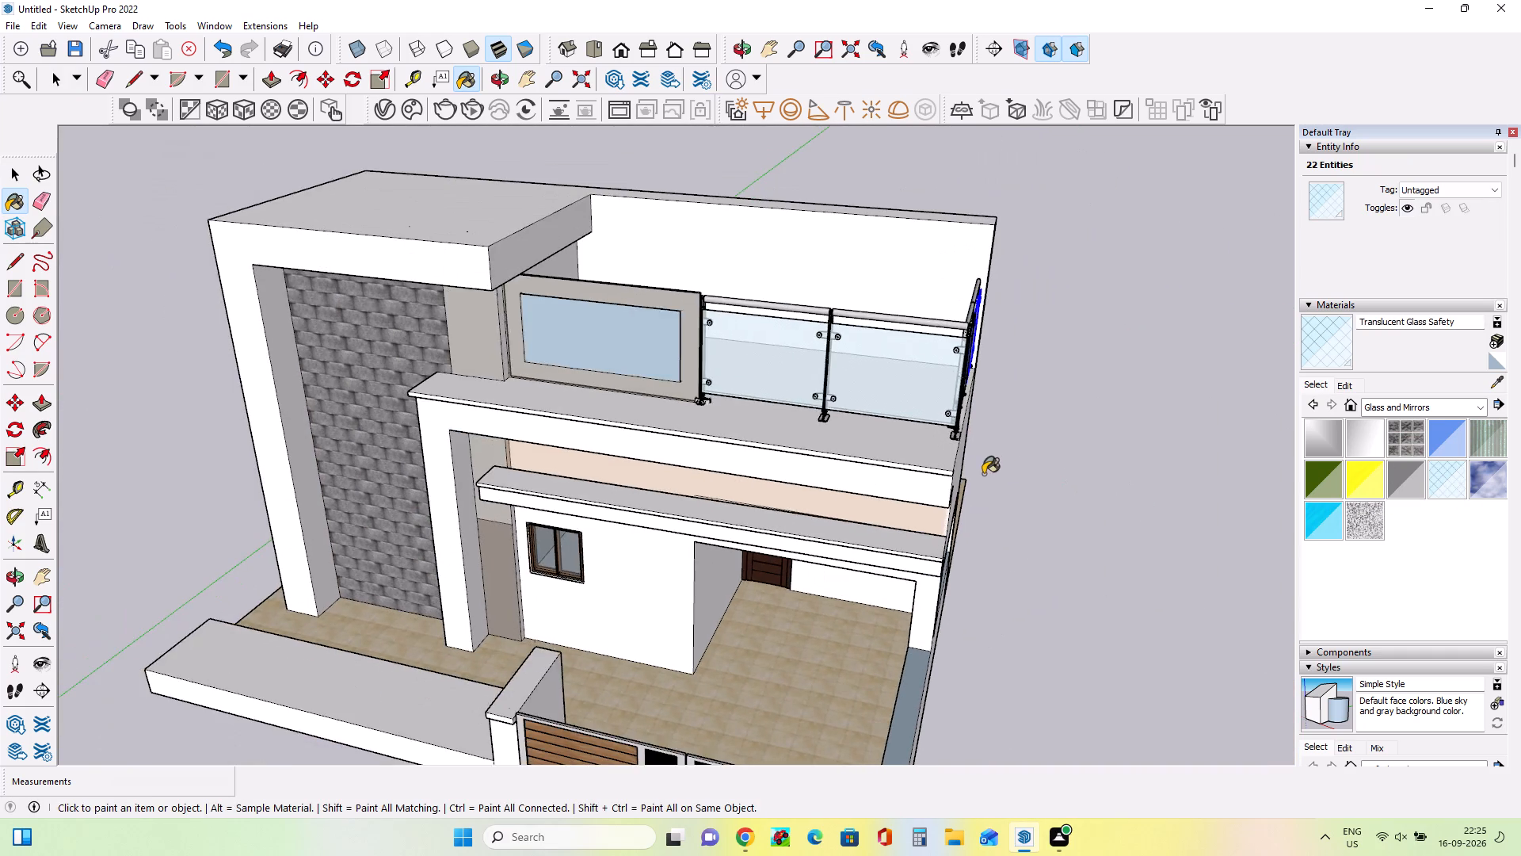
scroll(986, 480, "down", 4)
left_click(17, 176)
left_click(207, 255)
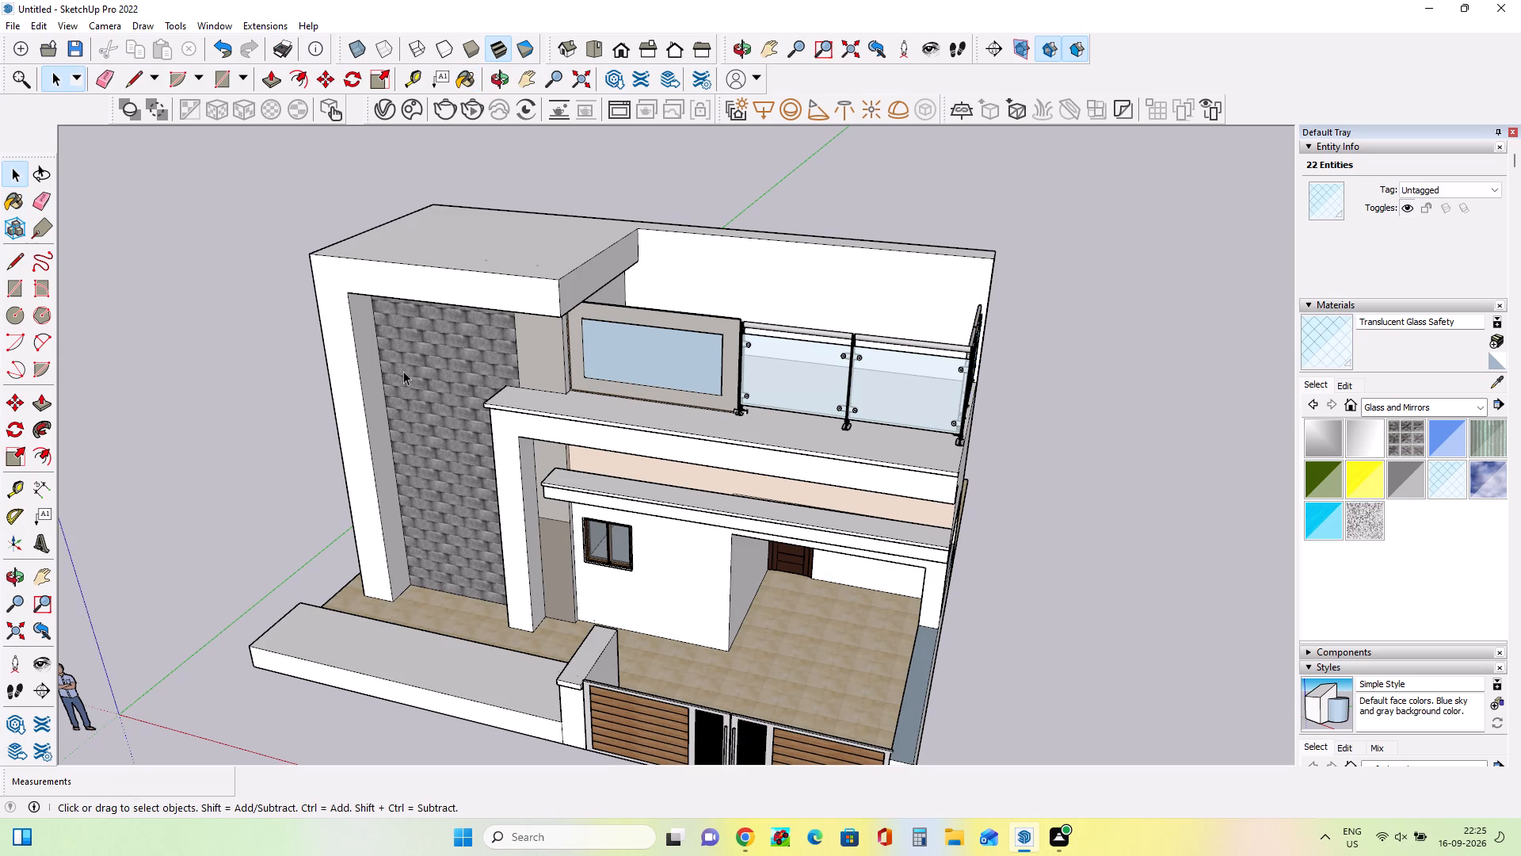
middle_click_drag(501, 423, 782, 431)
scroll(784, 433, "down", 4)
middle_click_drag(874, 581, 711, 512)
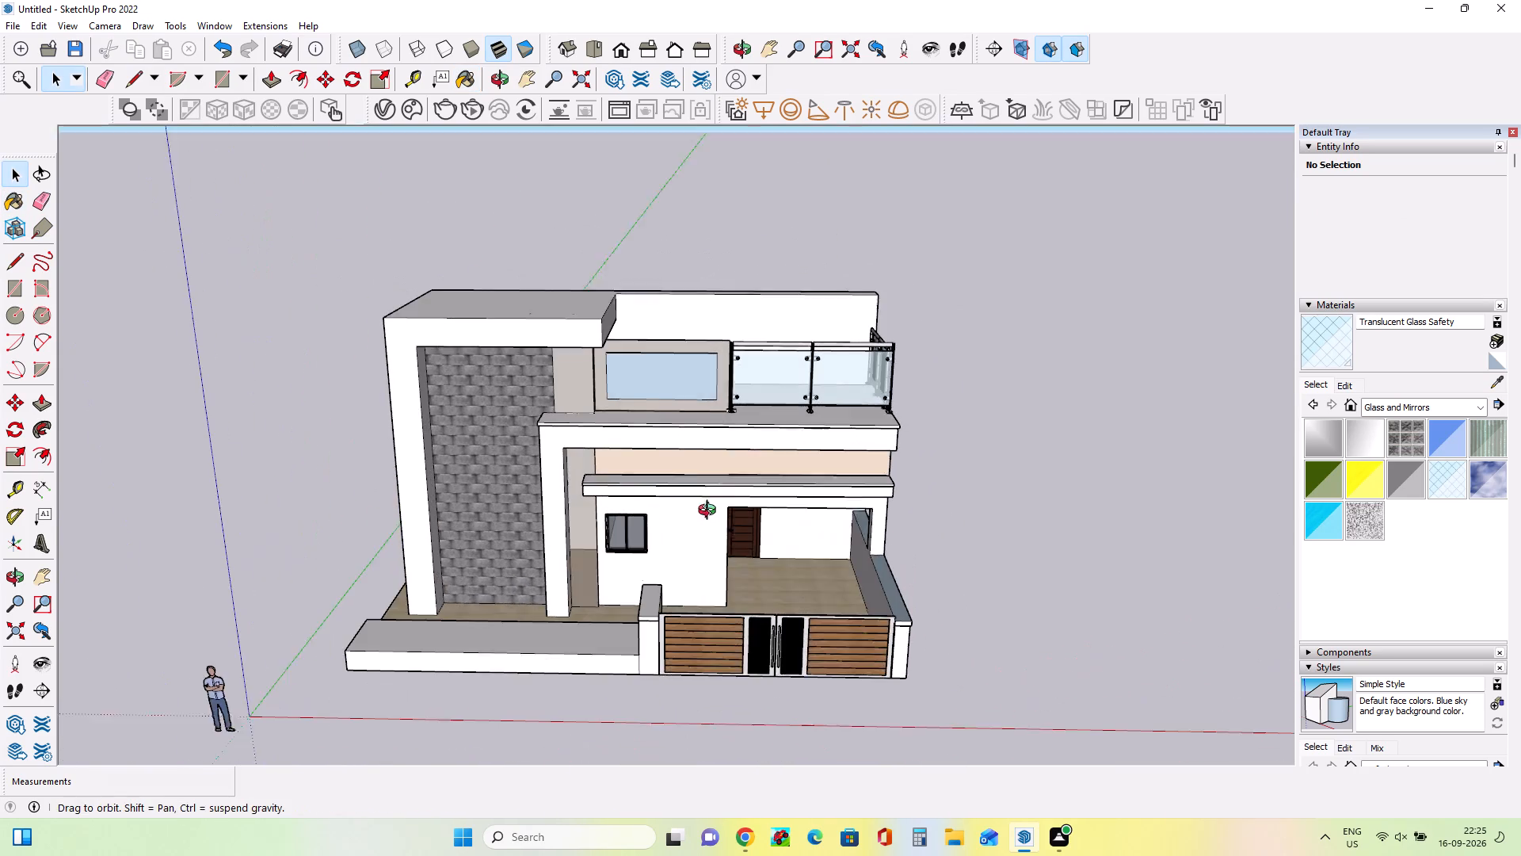
middle_click_drag(711, 512, 707, 503)
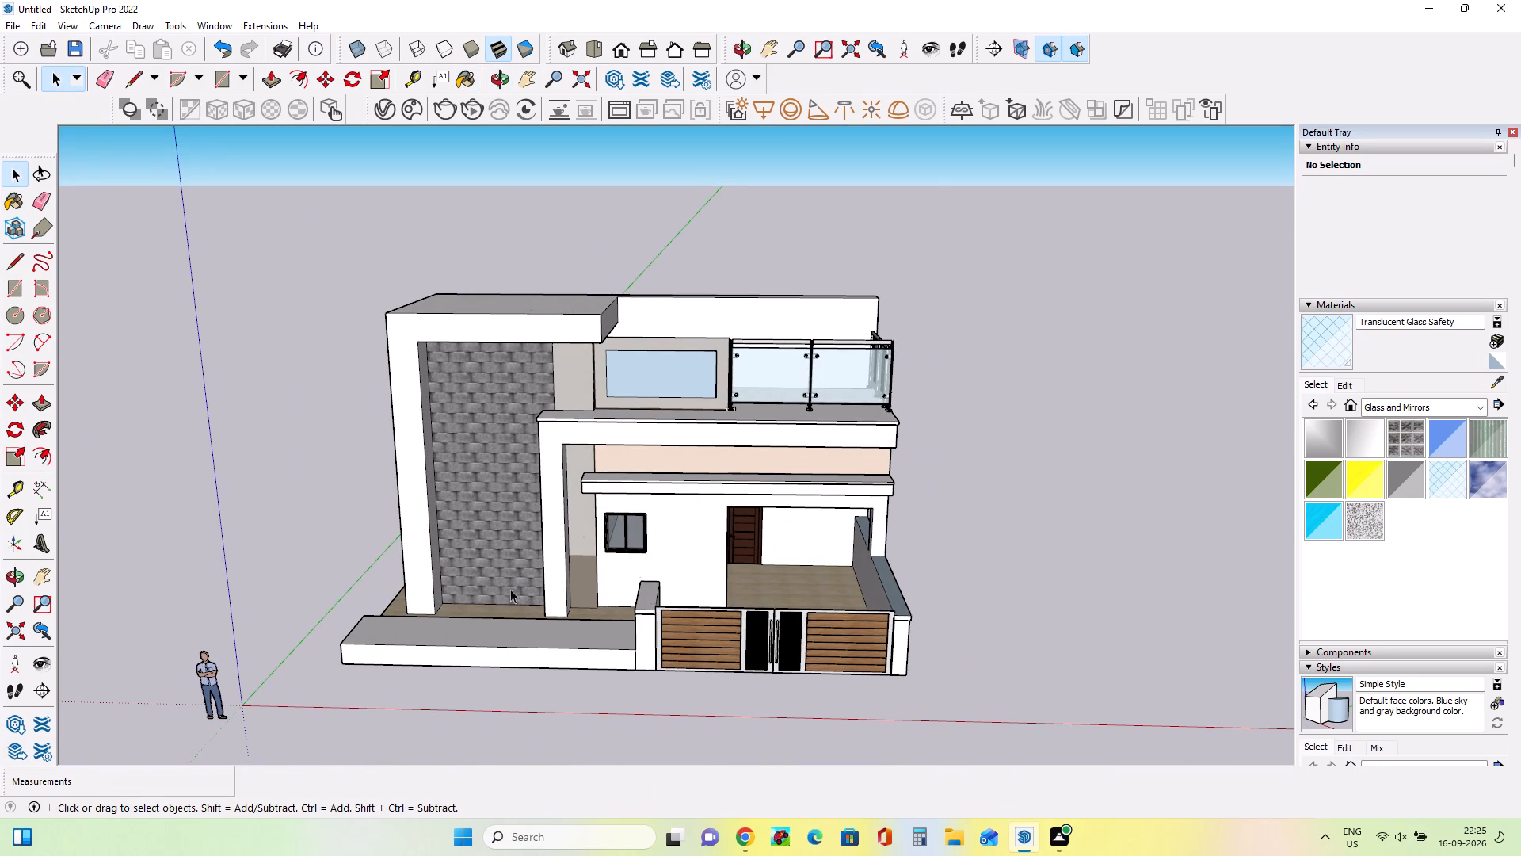
Switch to 3D Warehouse in Chrome and clear the search term "glass" for a new model search.
left_click(745, 841)
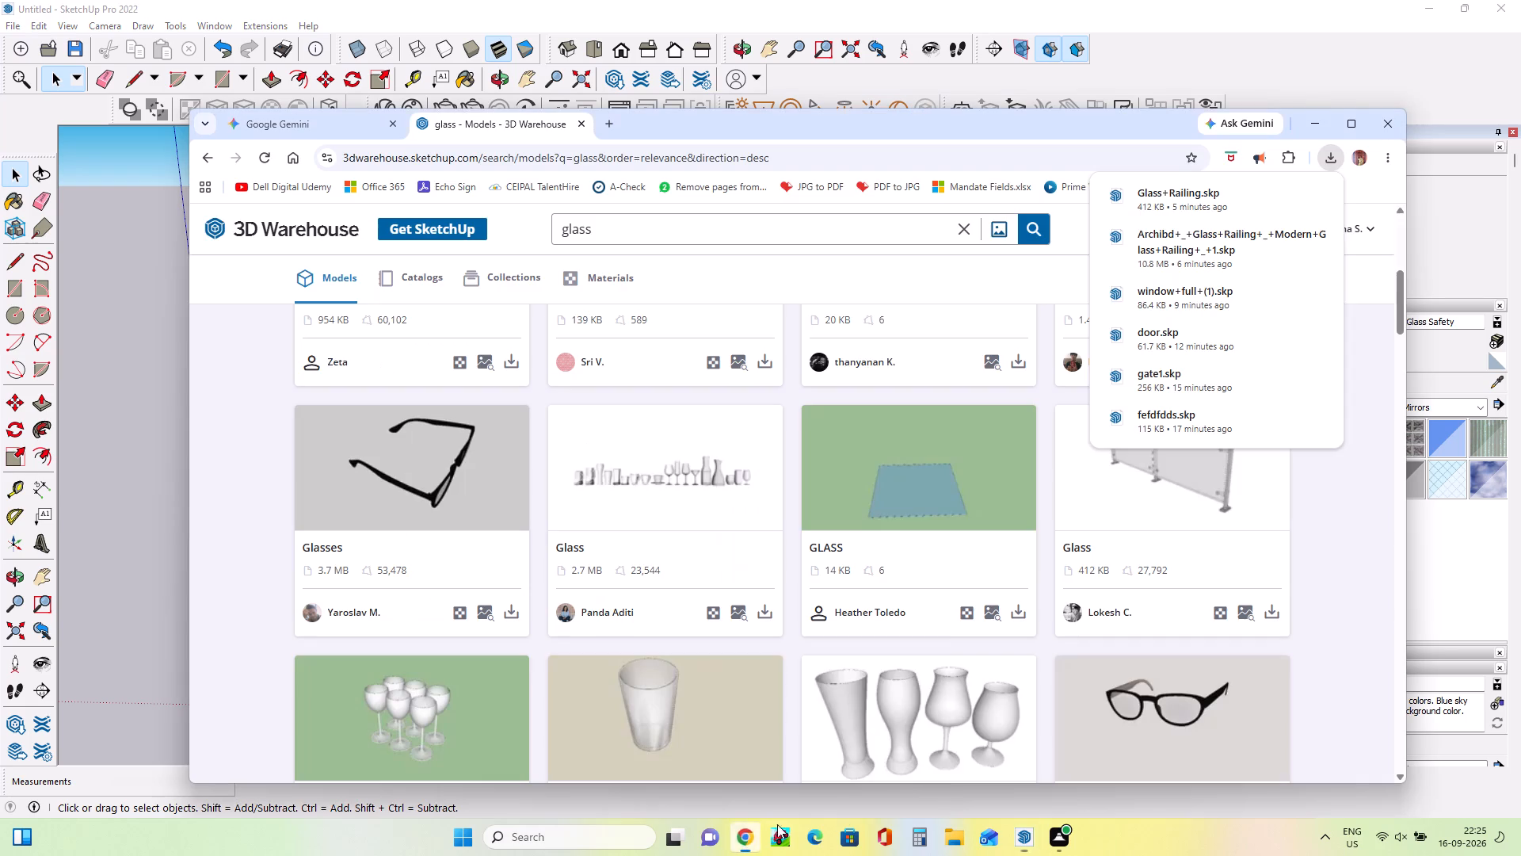
left_click(647, 230)
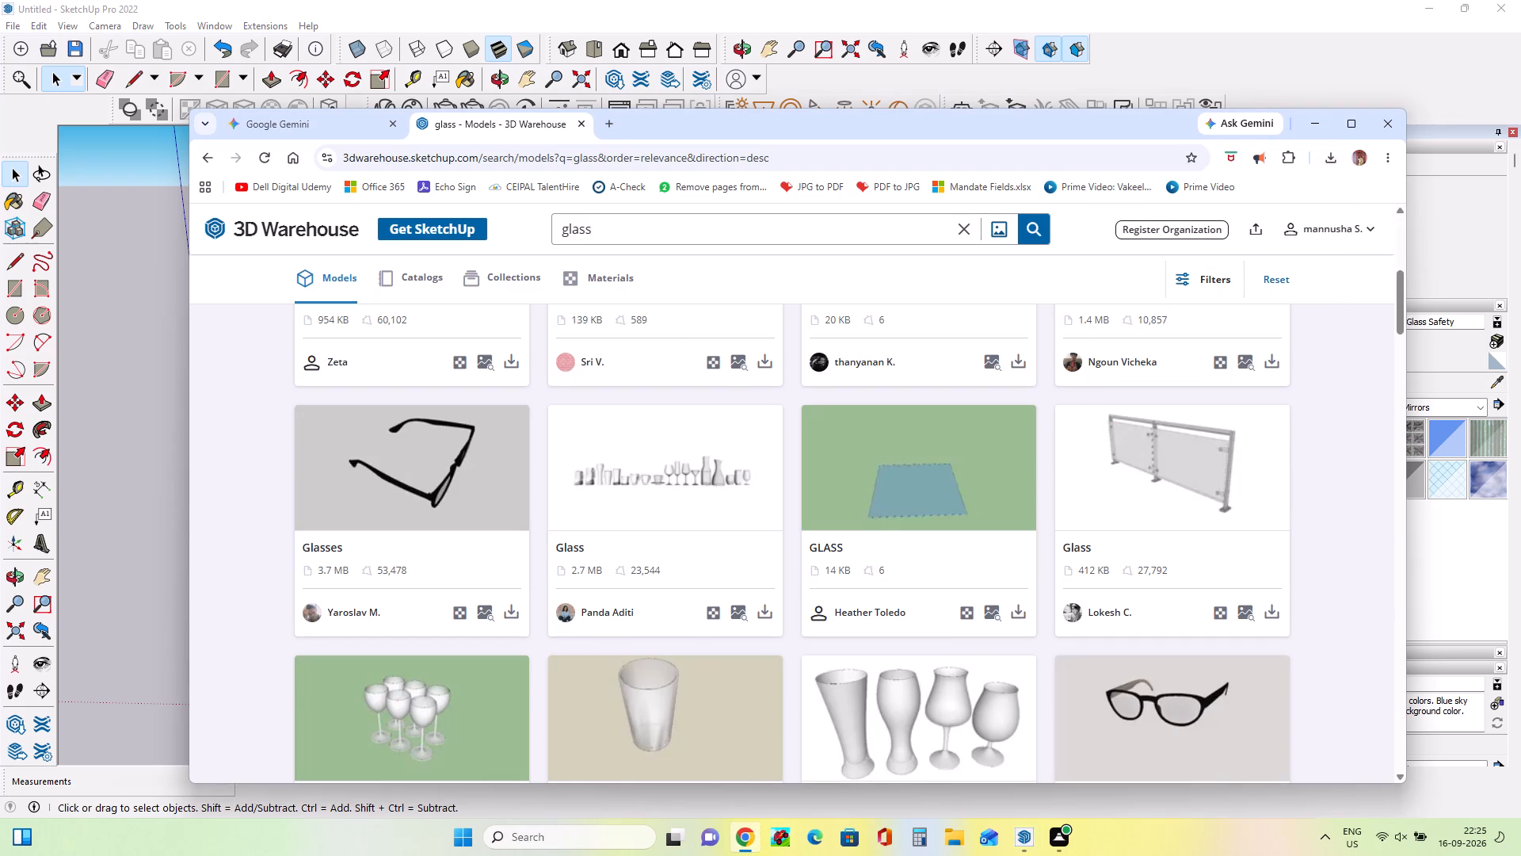
key("Delete")
key("Delete")
key("Delete")
key("BackSpace")
key("BackSpace")
key("BackSpace")
key("BackSpace")
key("BackSpace")
key("BackSpace")
key("BackSpace")
key("BackSpace")
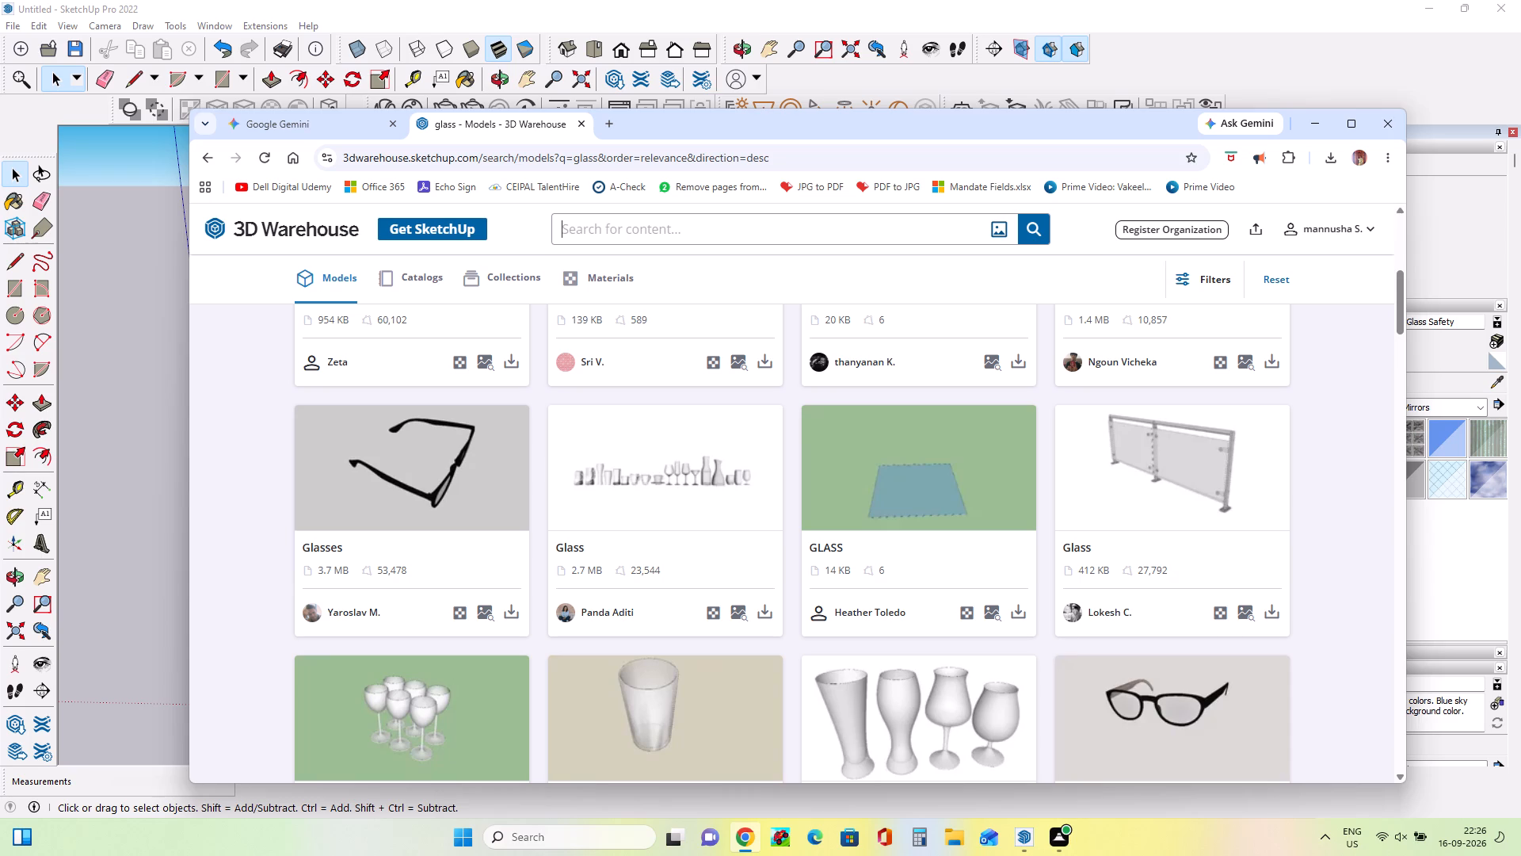
left_click(729, 242)
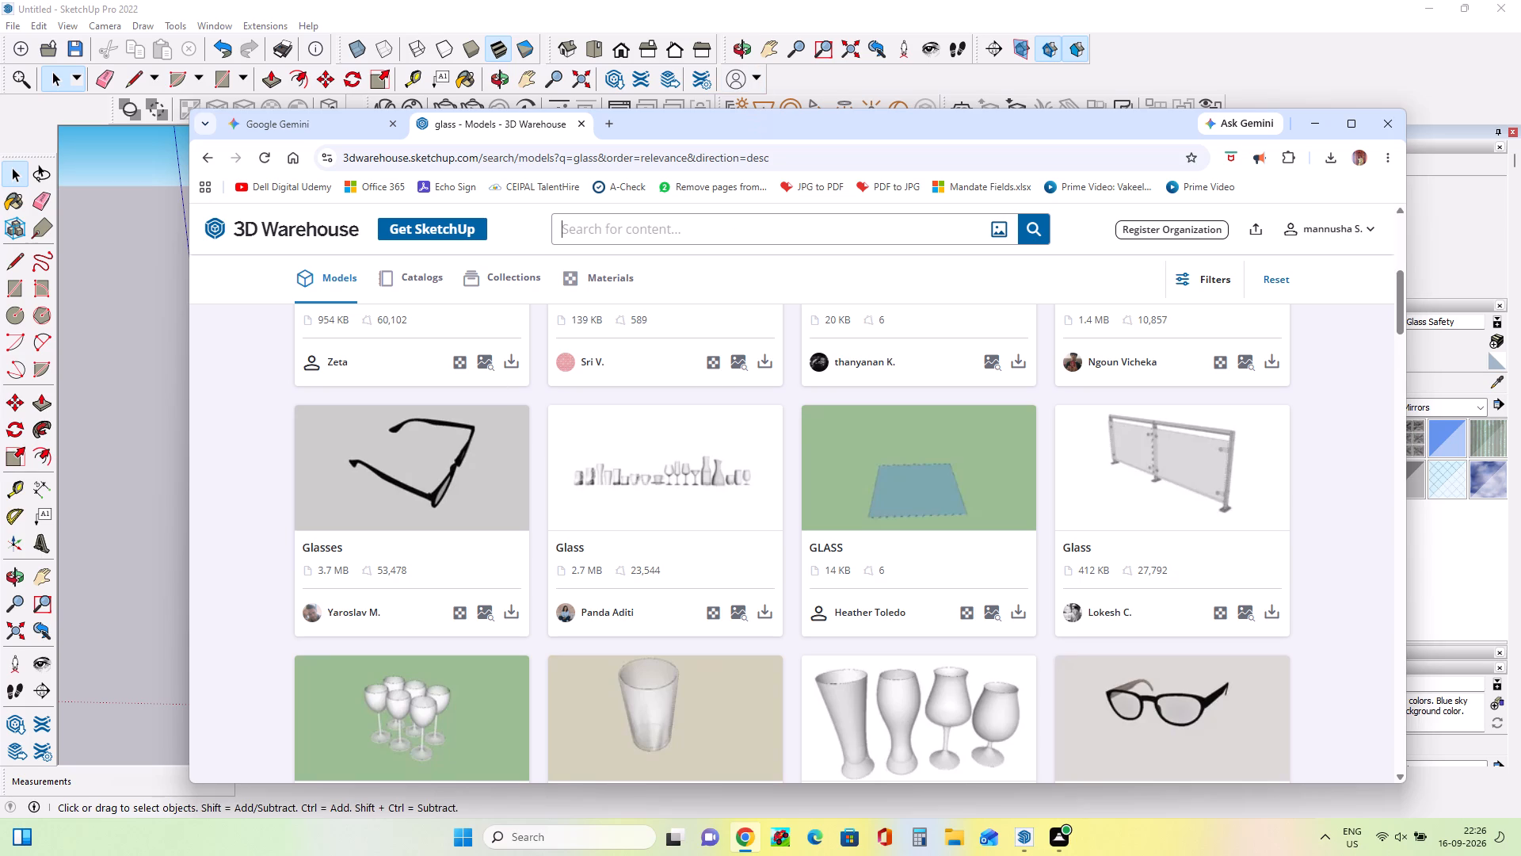
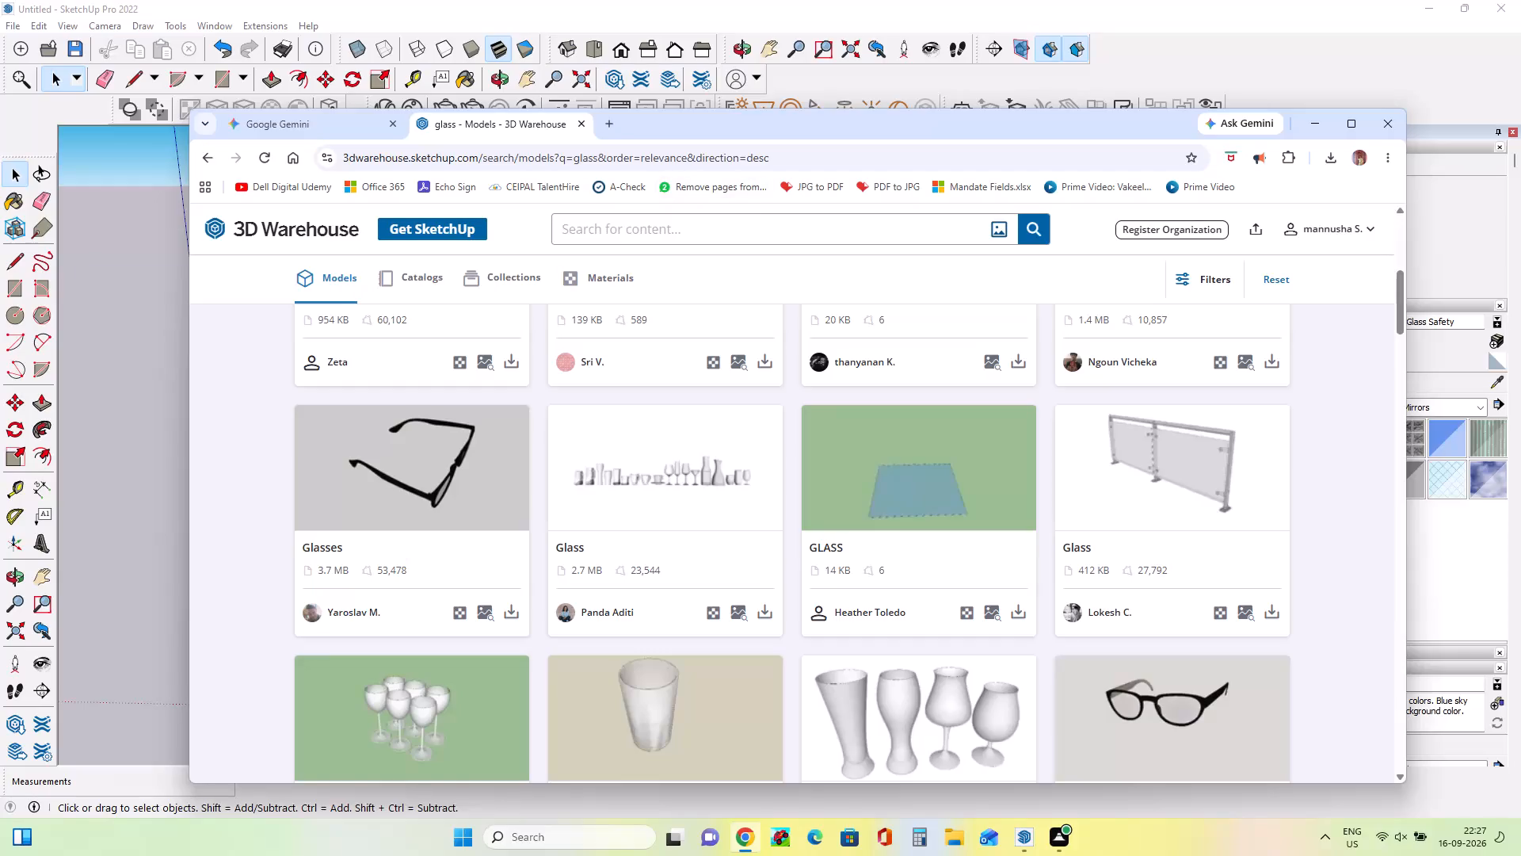
Search the 3D Warehouse models for "line bricks" and look through the results, loading more at the end of the list.
left_click(734, 234)
type("line bricks")
key("Return")
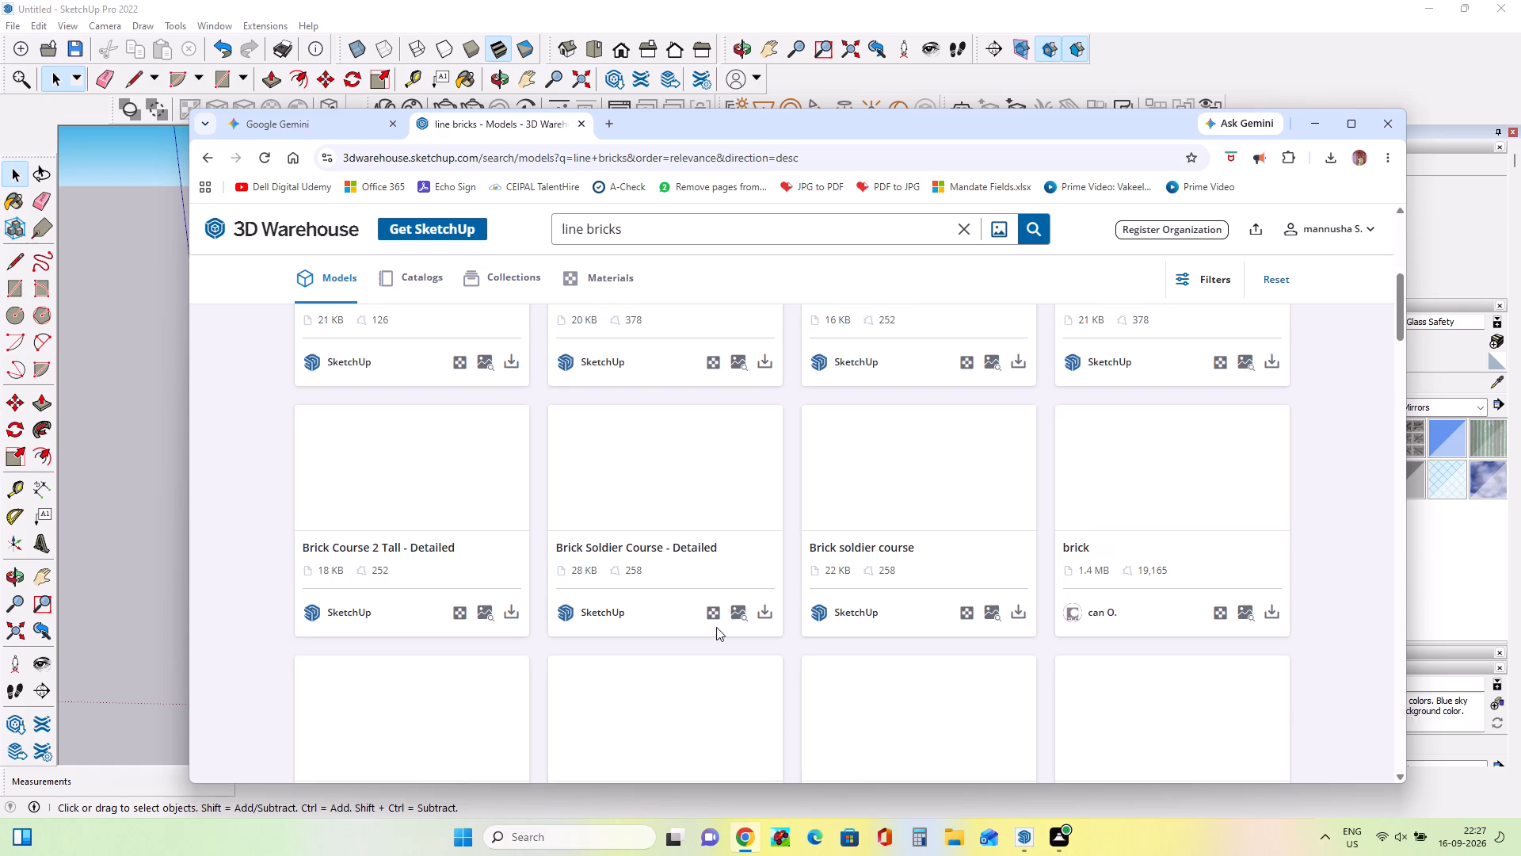
scroll(956, 464, "down", 3)
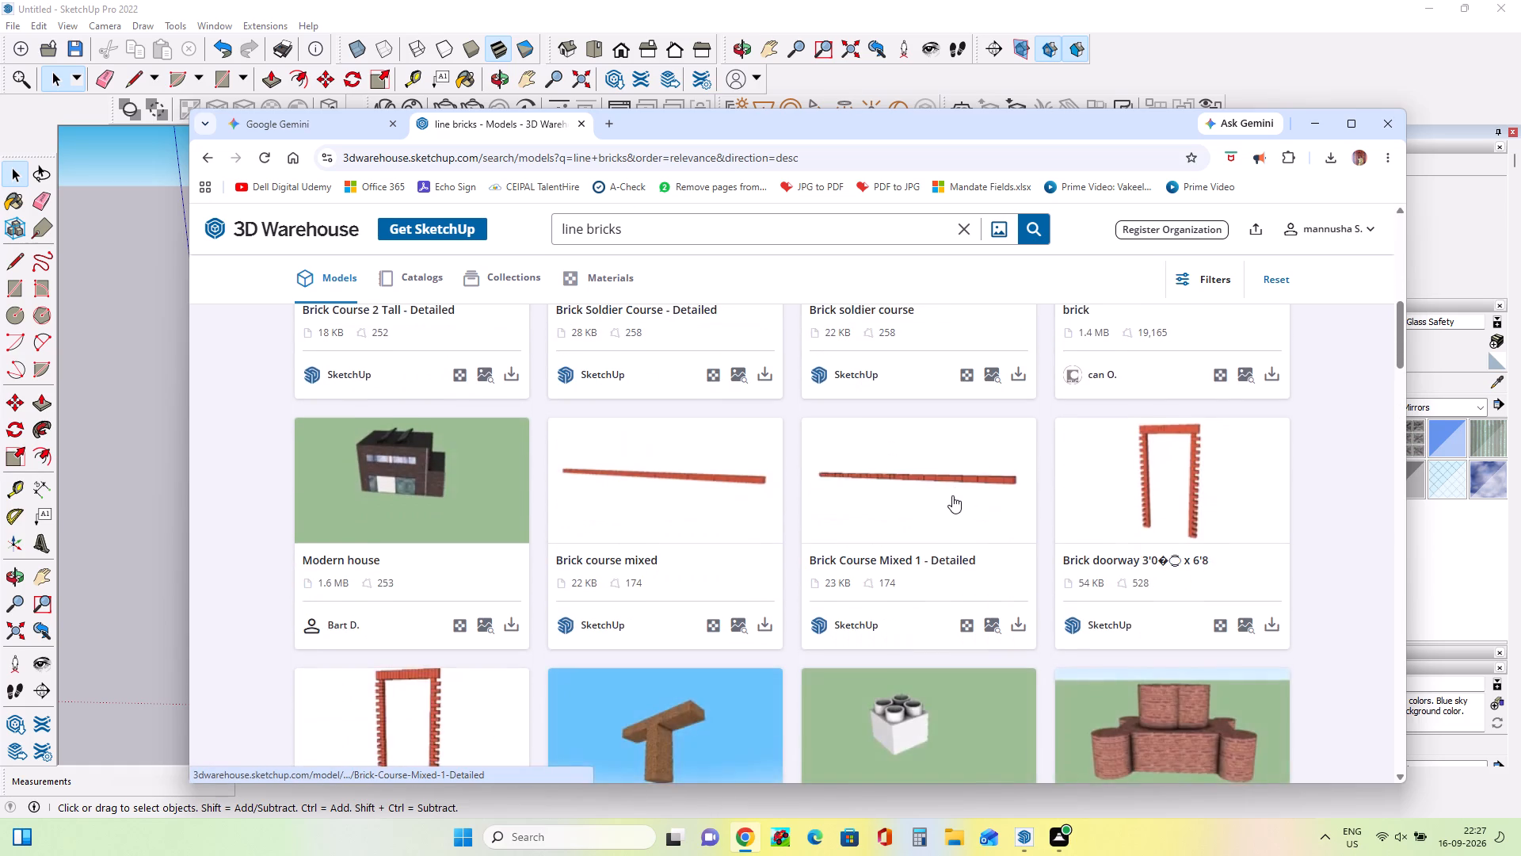
scroll(952, 495, "down", 9)
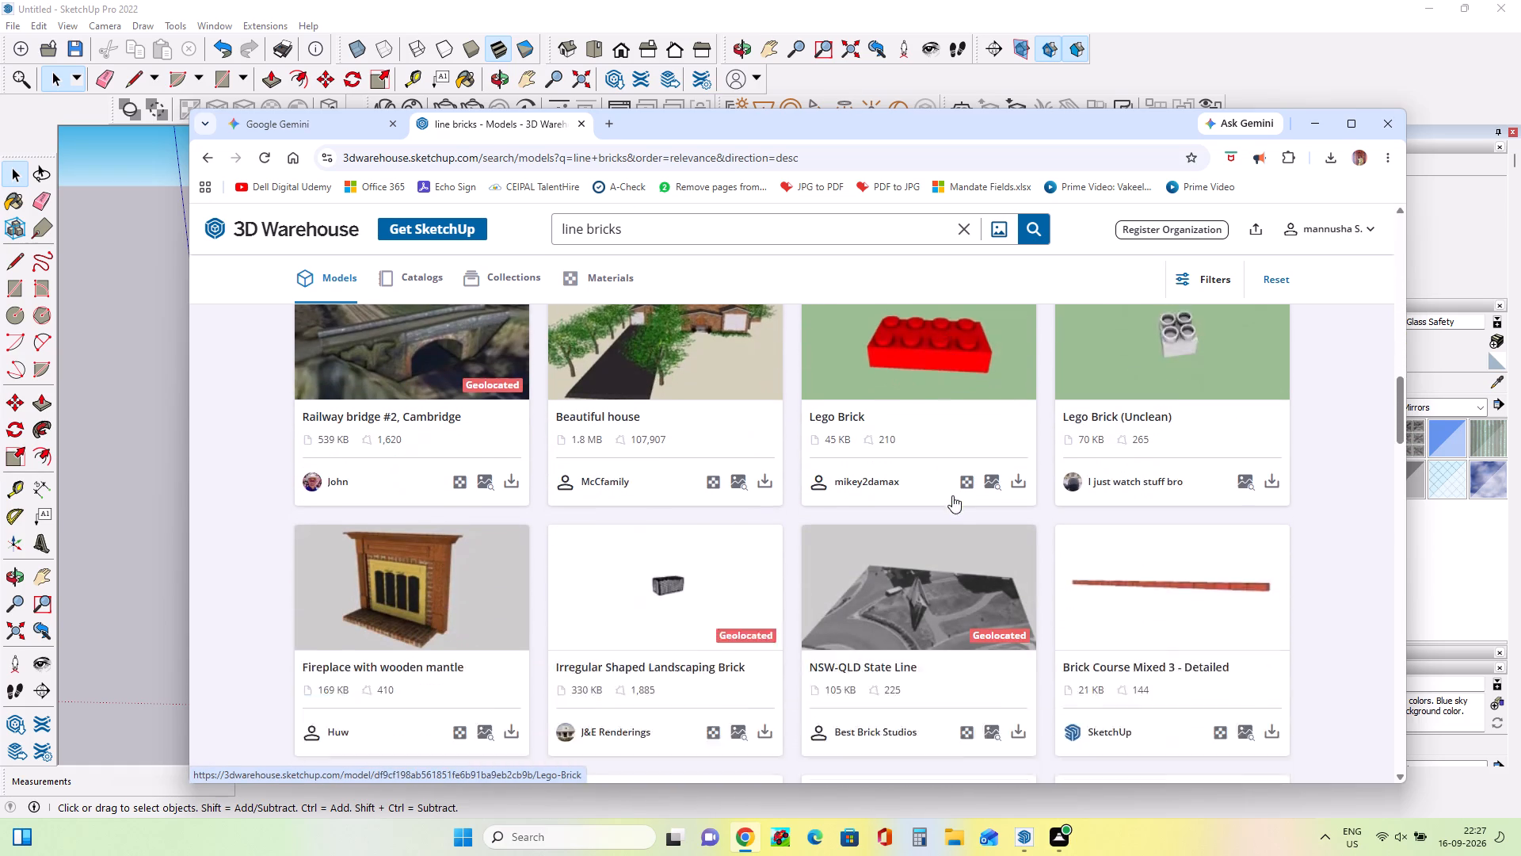
scroll(952, 495, "down", 5)
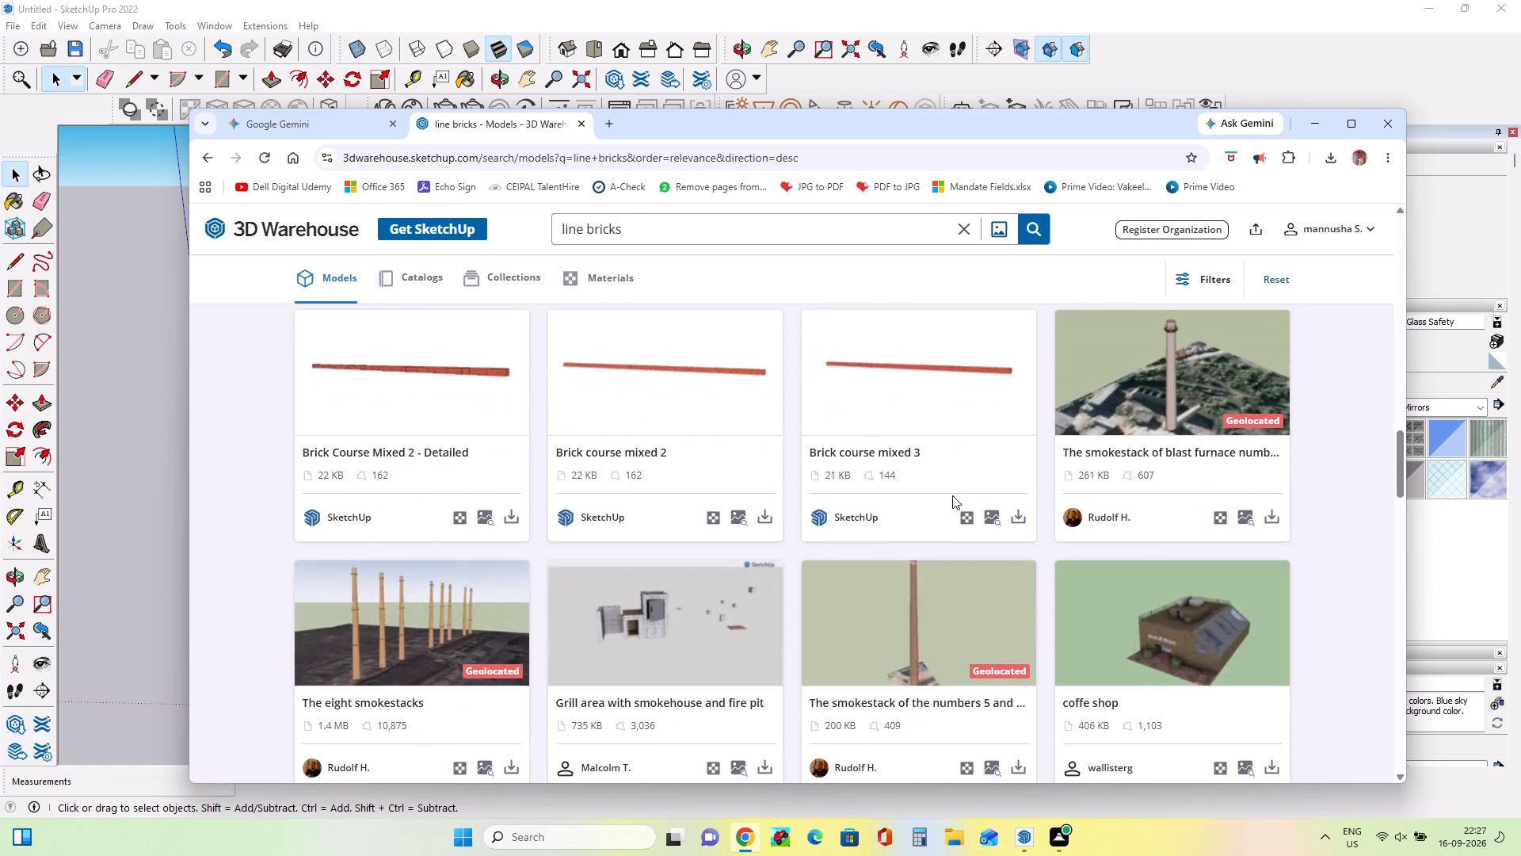
scroll(952, 495, "down", 5)
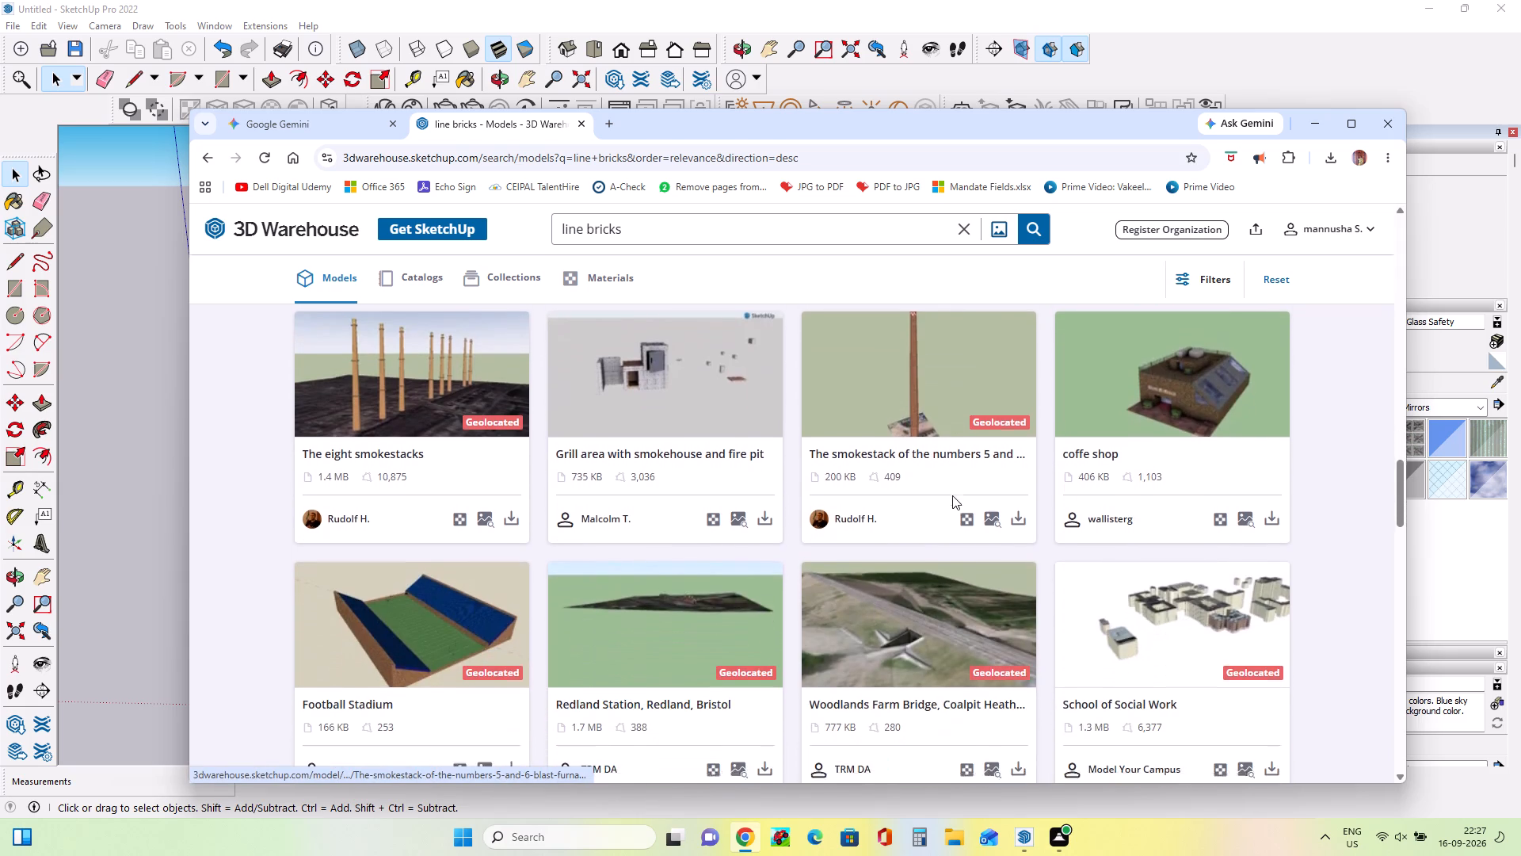
scroll(952, 495, "down", 1)
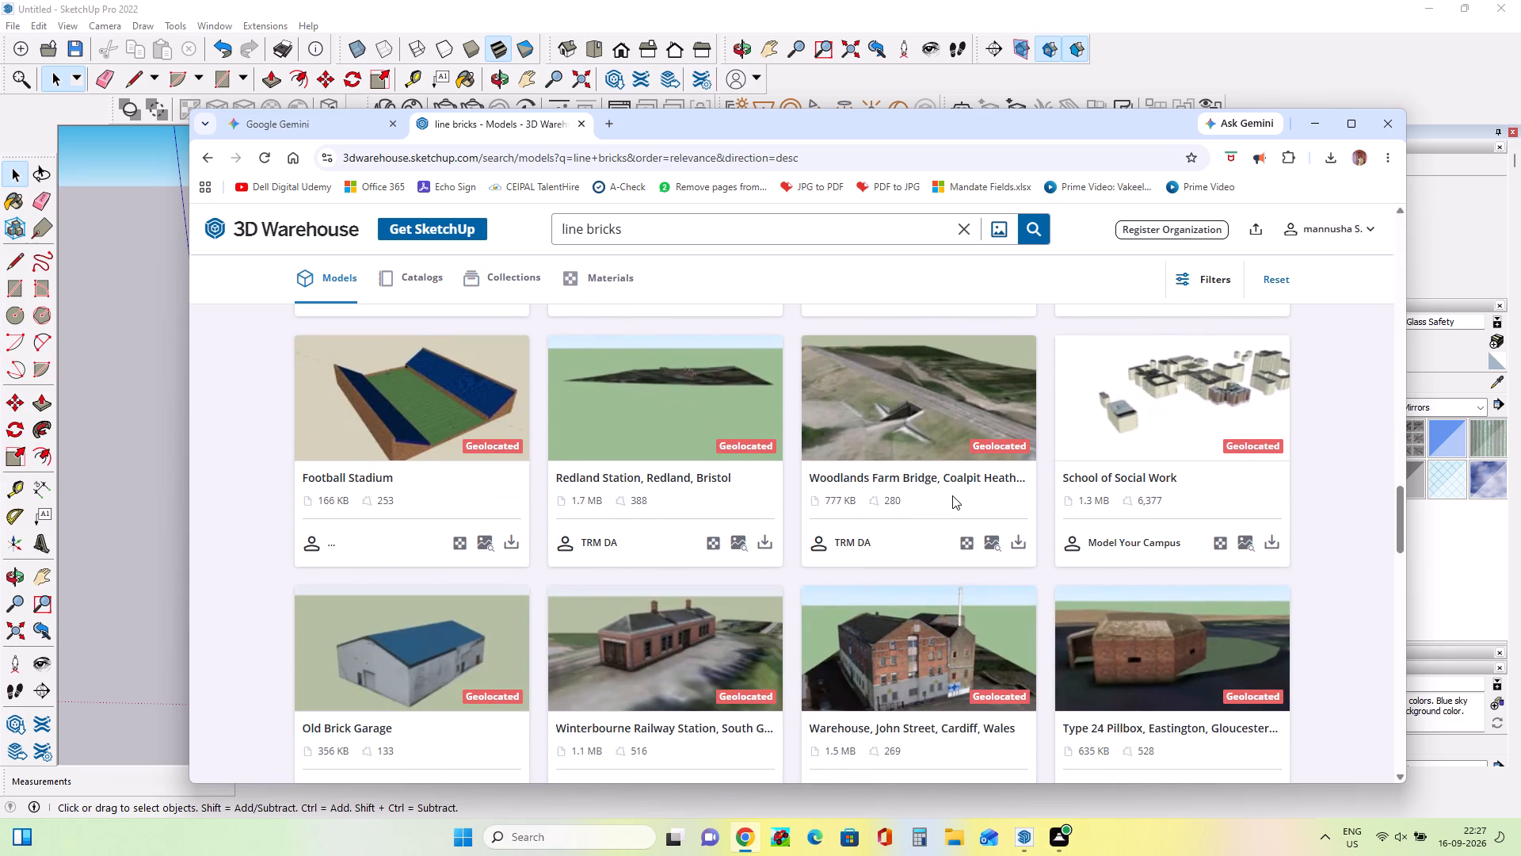
scroll(974, 418, "down", 3)
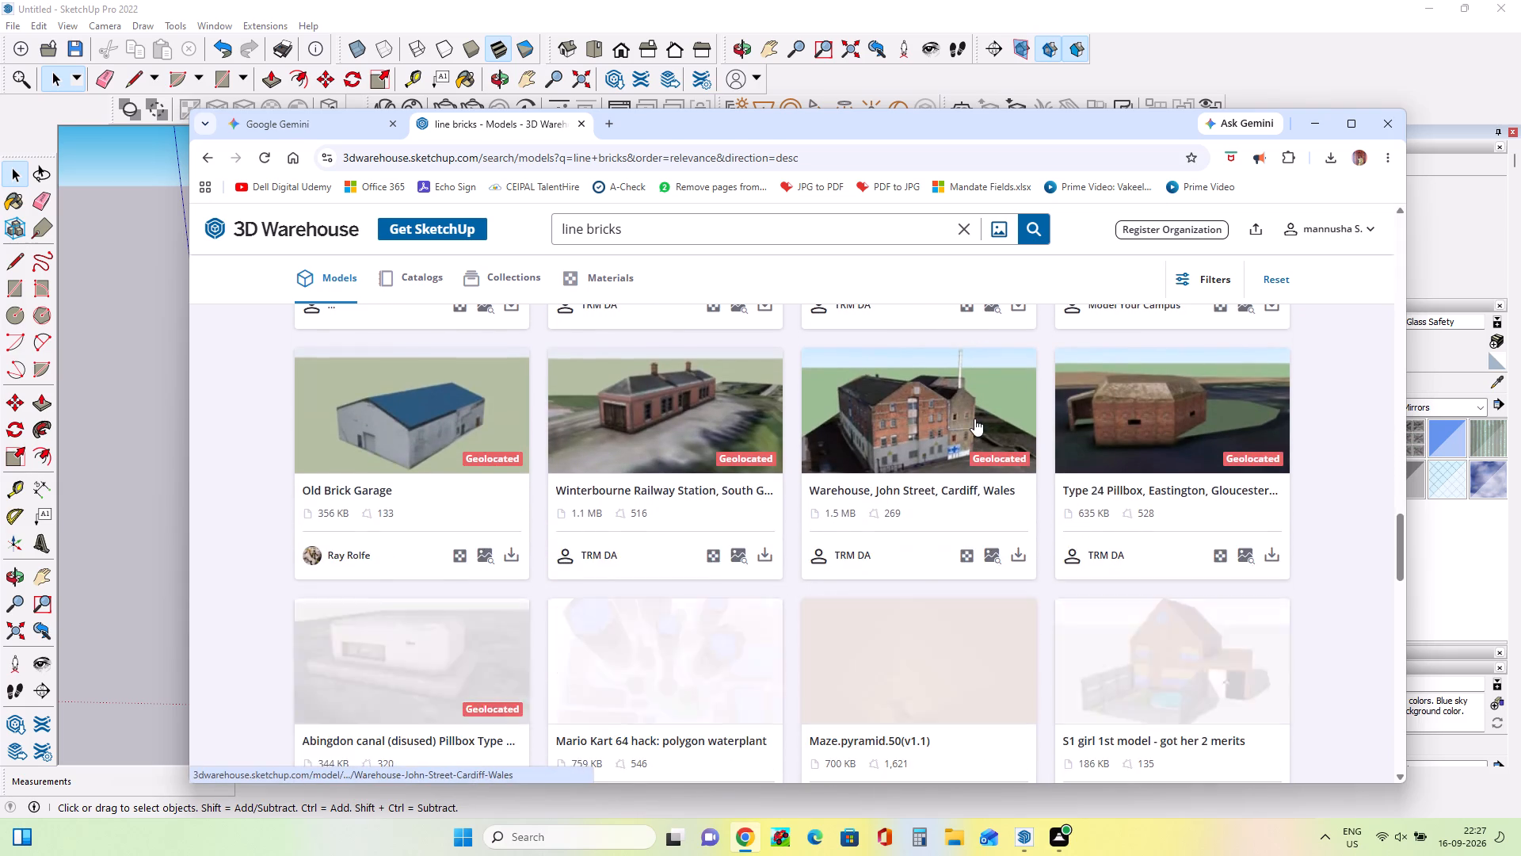
scroll(974, 418, "down", 7)
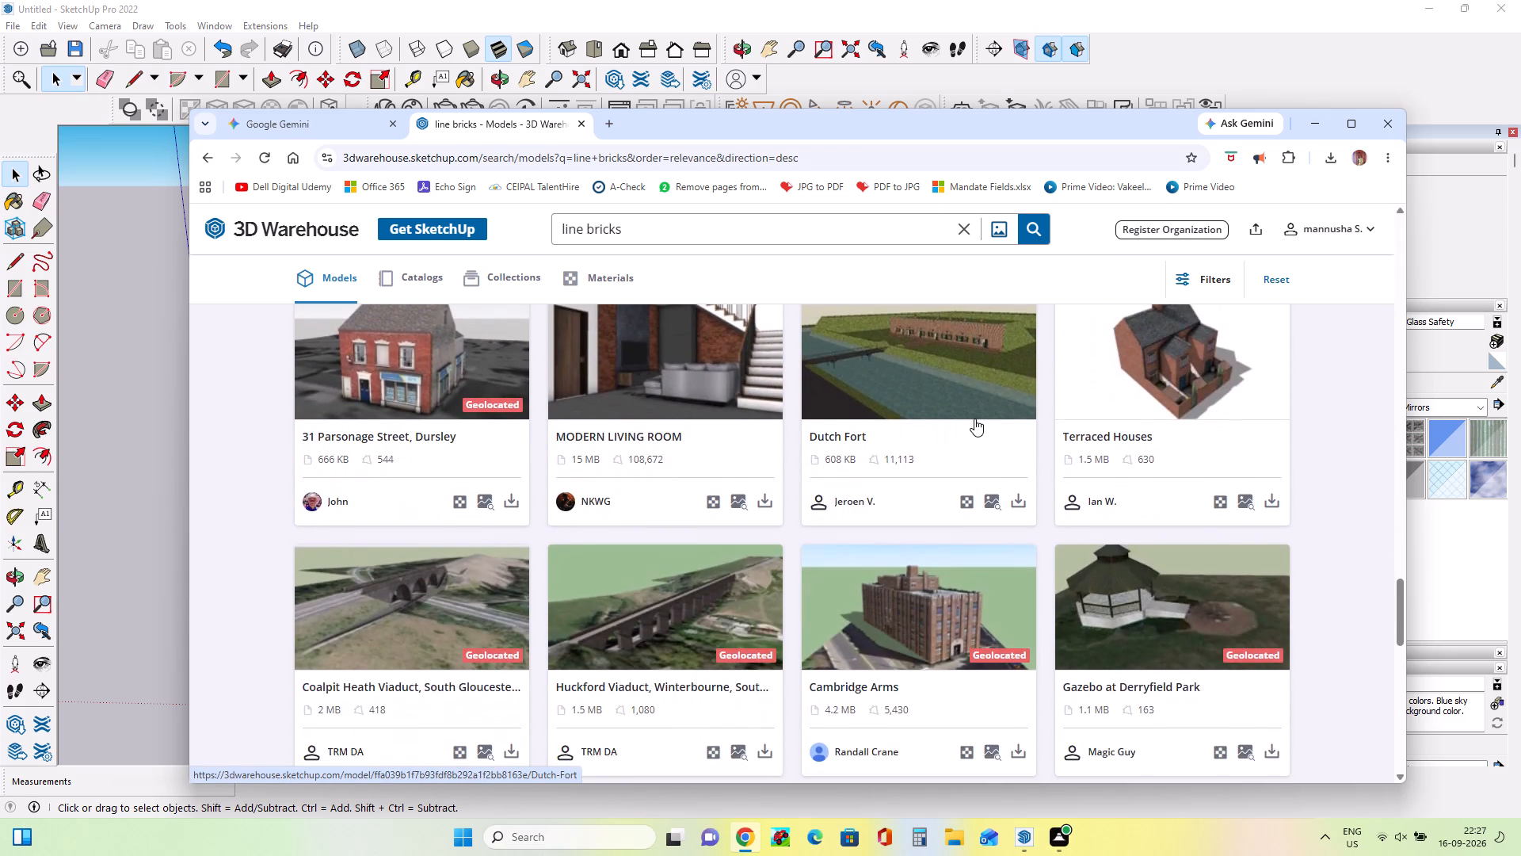
scroll(974, 418, "down", 6)
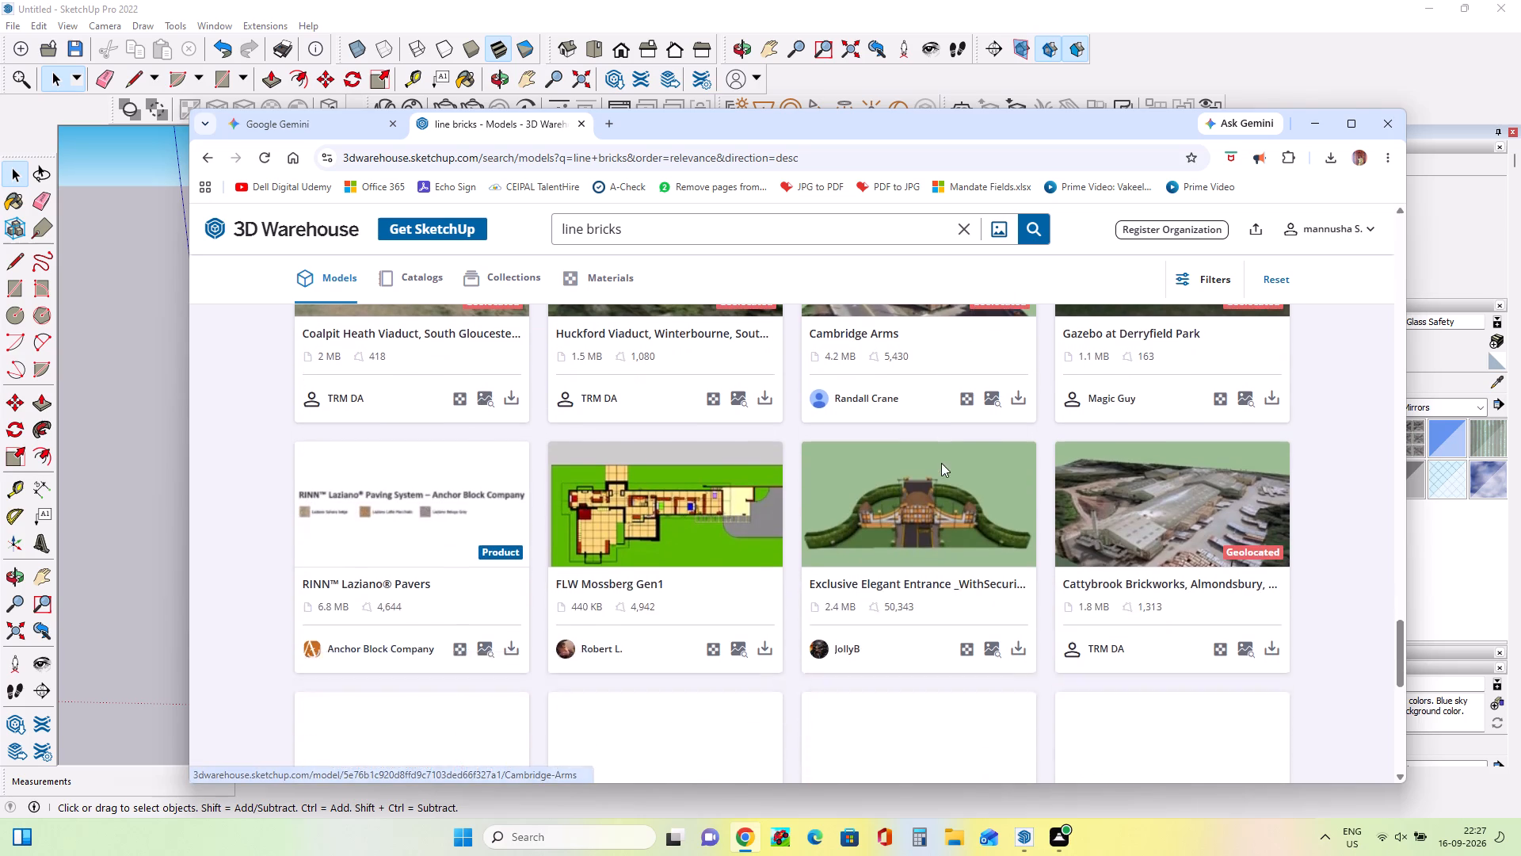
scroll(700, 556, "down", 4)
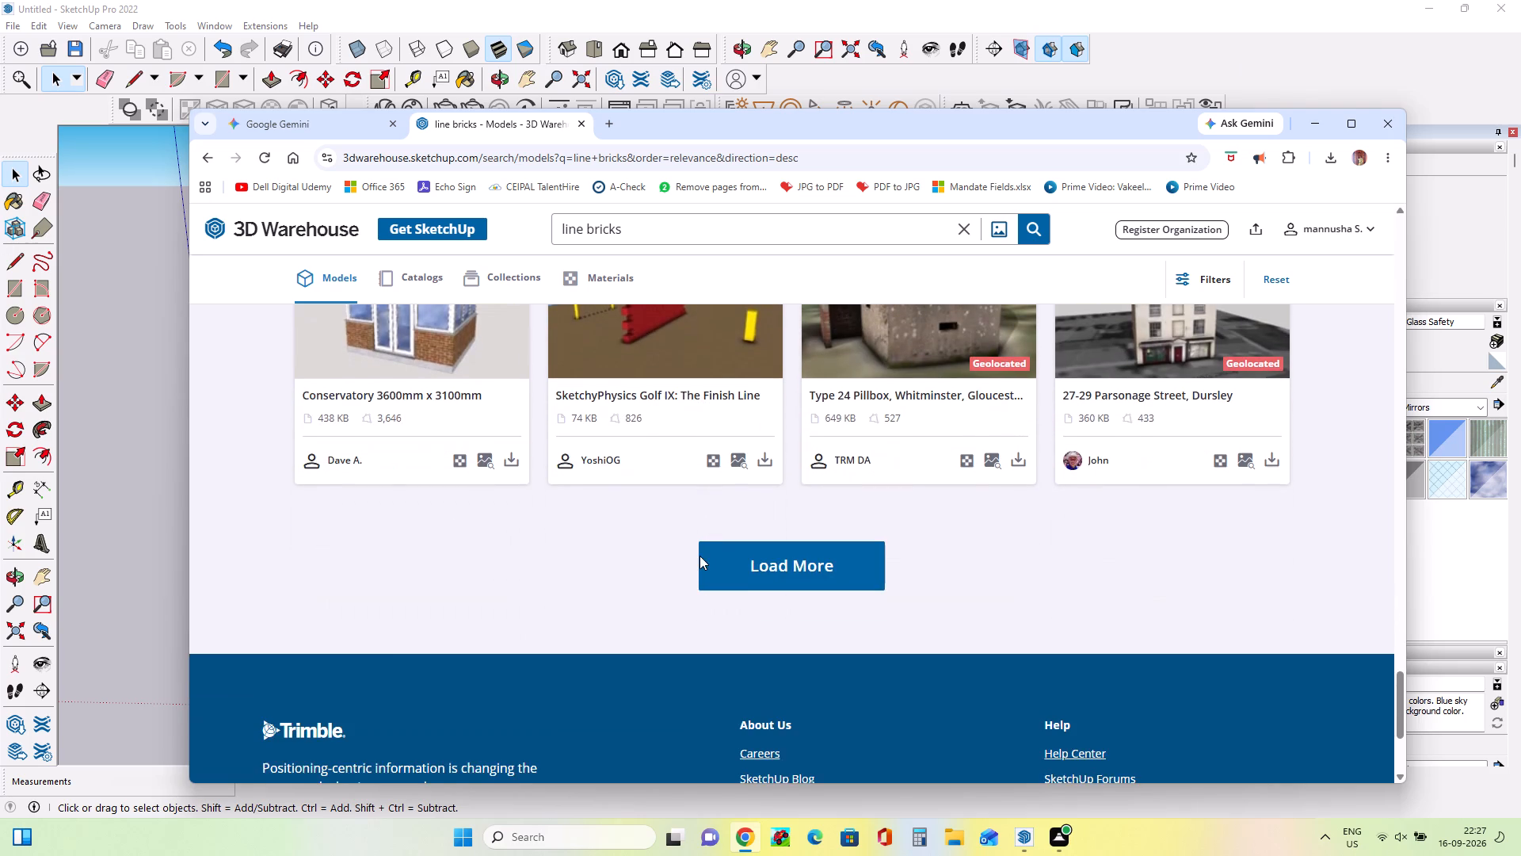
scroll(700, 556, "down", 1)
left_click(763, 483)
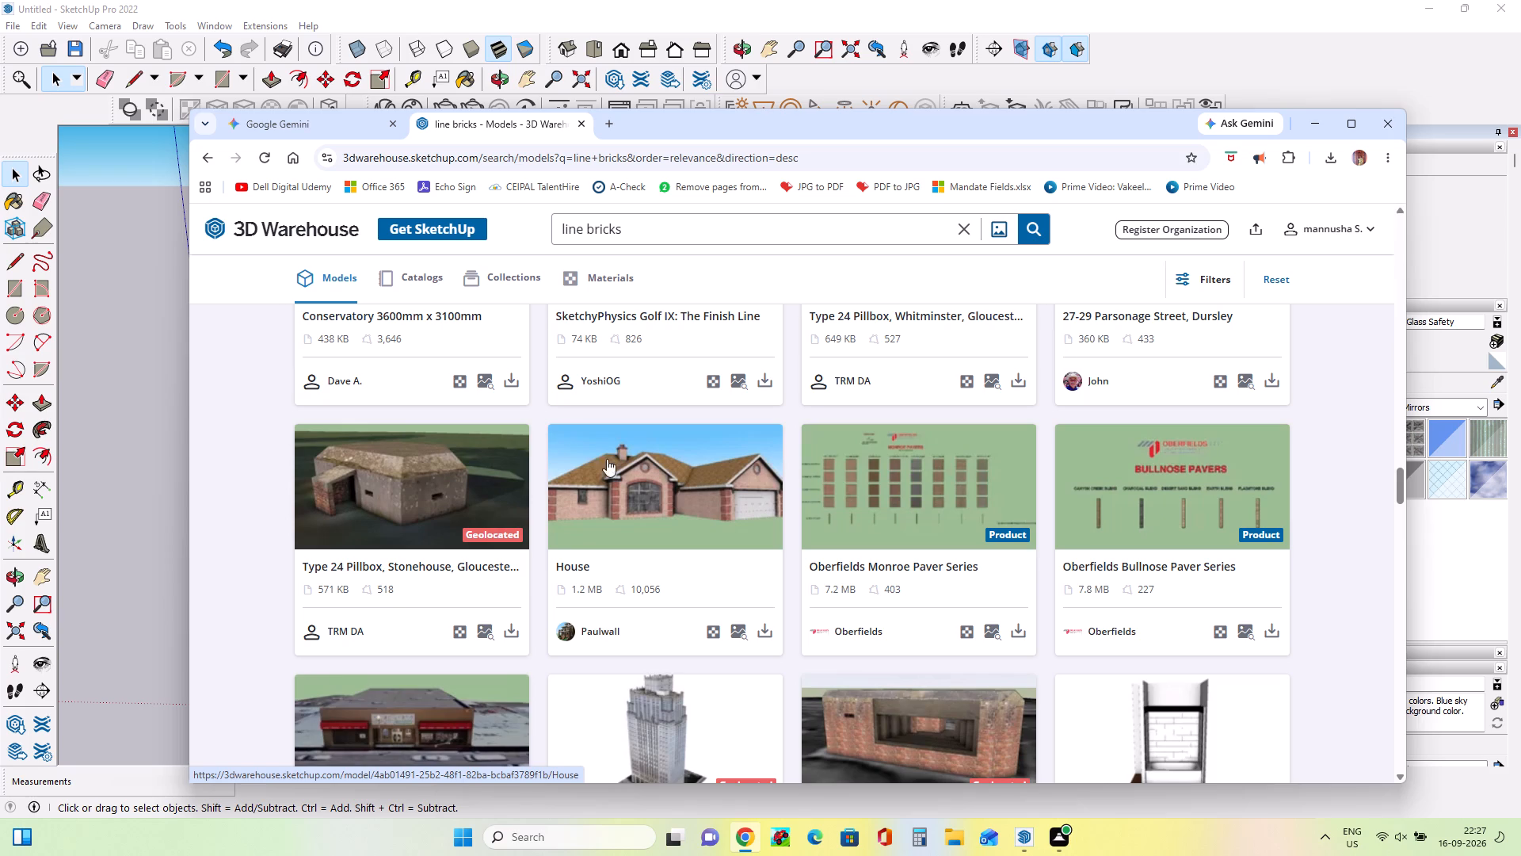
Search the 3D Warehouse models for "line glass network" and look over the results.
left_click(696, 226)
key("BackSpace")
key("BackSpace")
key("BackSpace")
key("BackSpace")
key("BackSpace")
key("BackSpace")
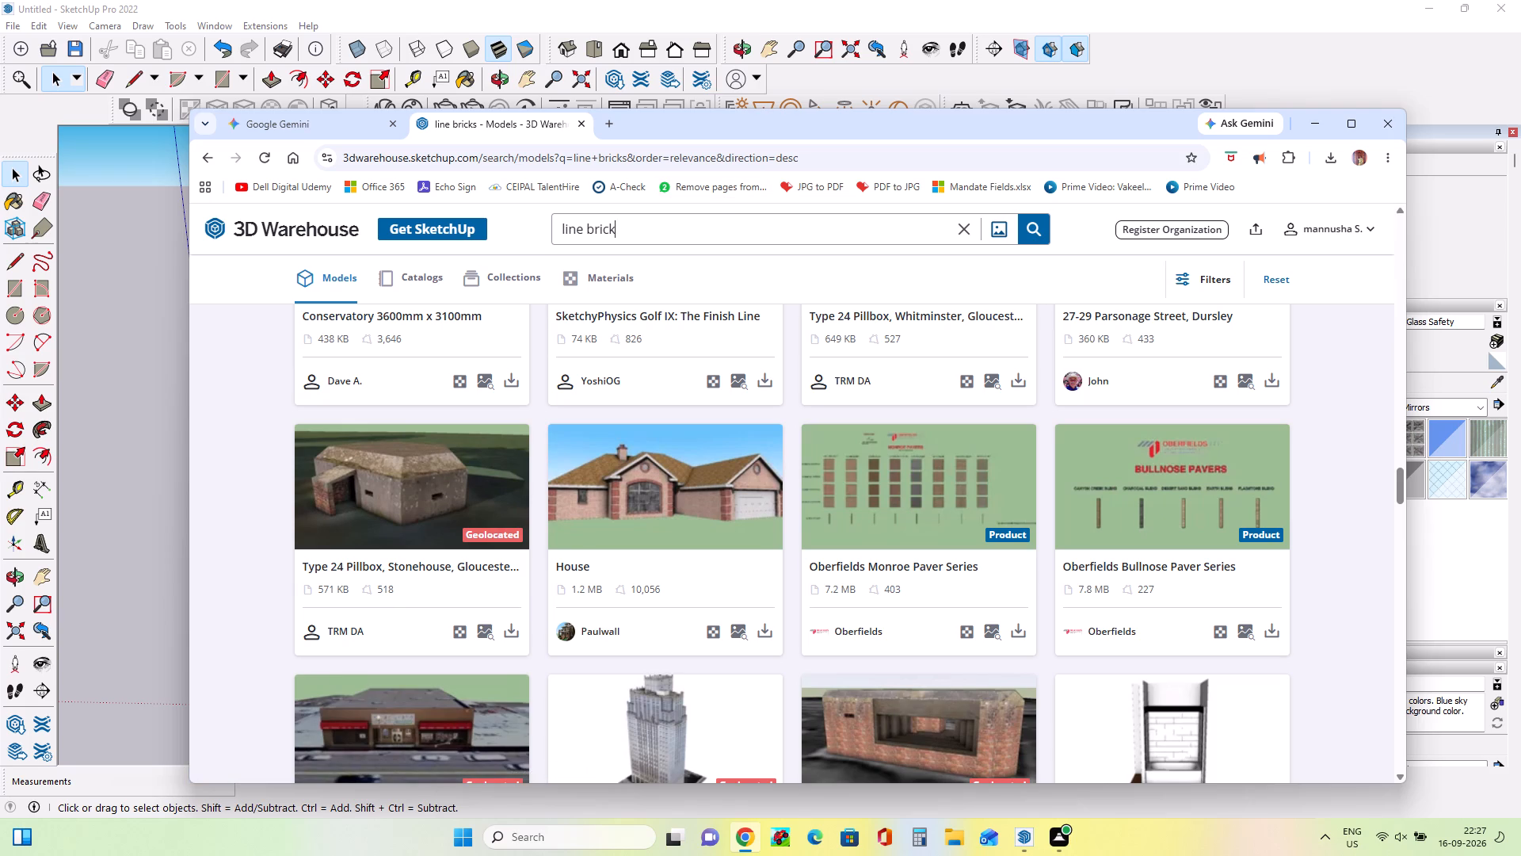
key("g")
type("lass netw")
key("o")
key("e")
key("BackSpace")
type("rk")
key("Return")
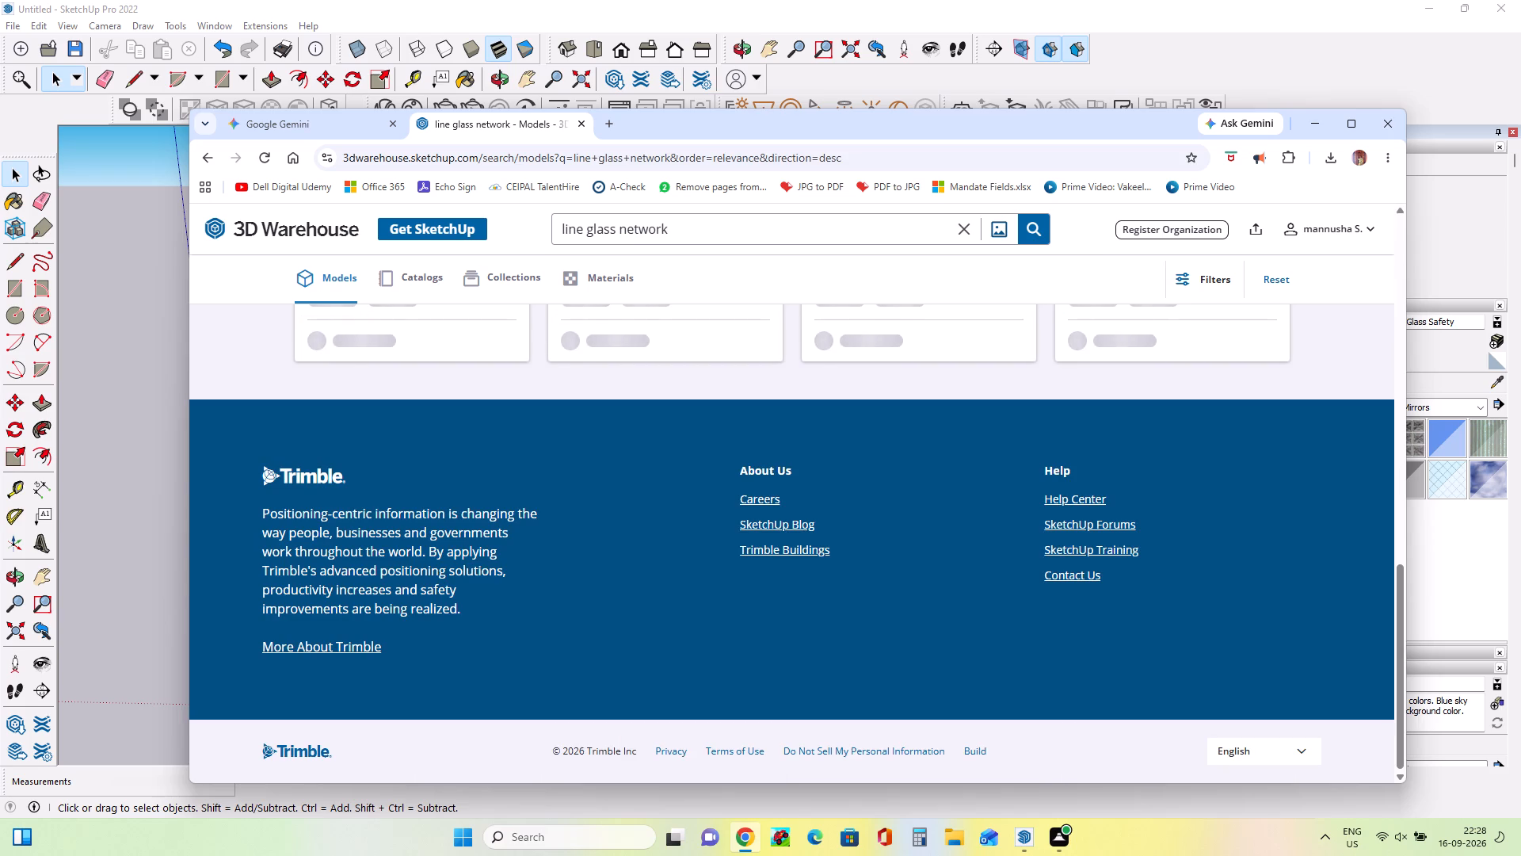
scroll(802, 327, "up", 4)
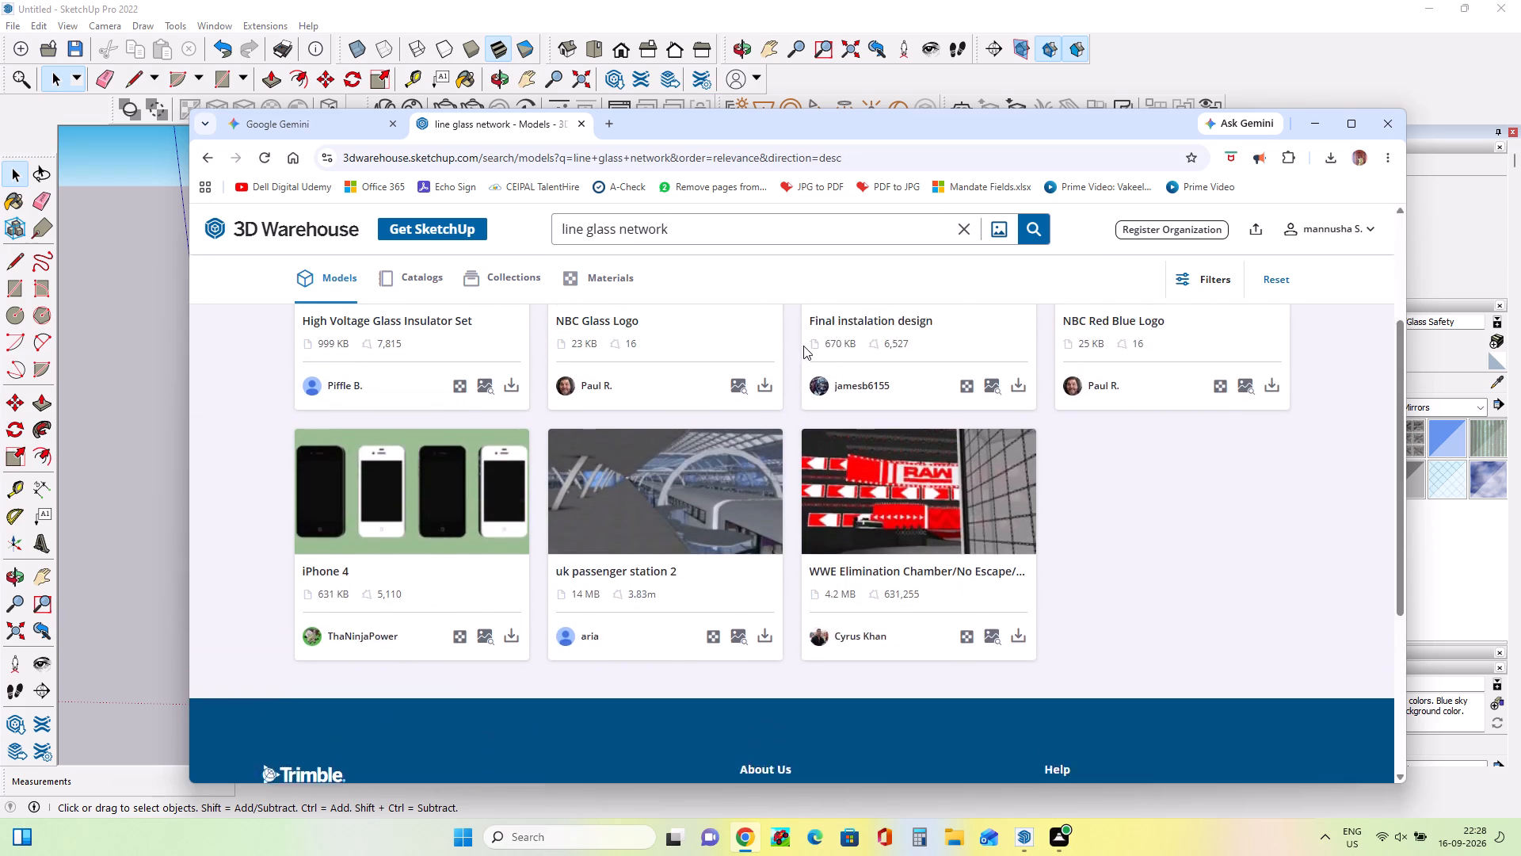
scroll(803, 346, "up", 10)
scroll(852, 390, "up", 2)
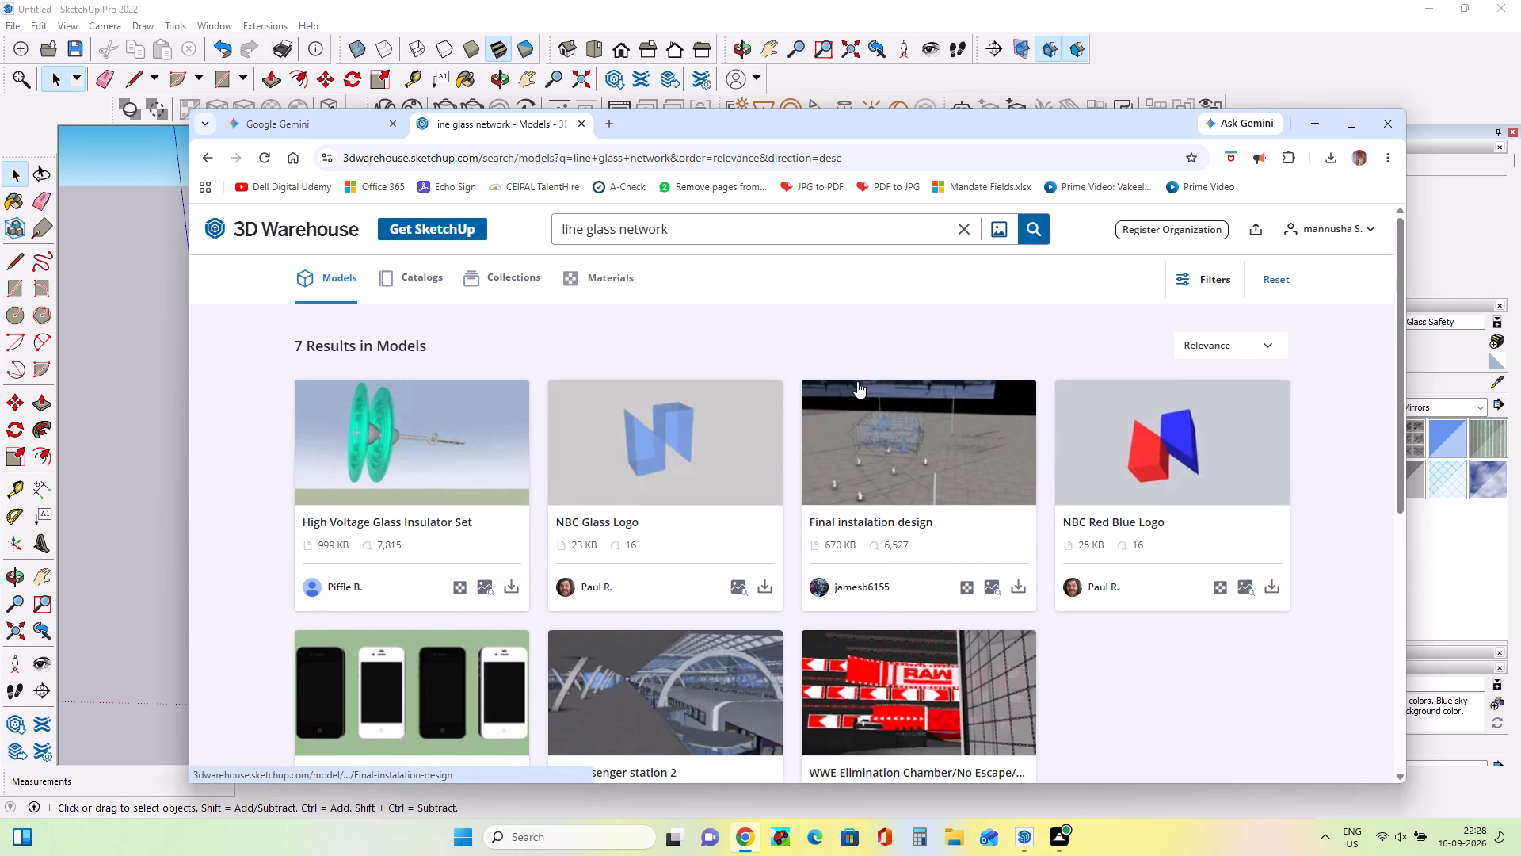
scroll(857, 381, "up", 3)
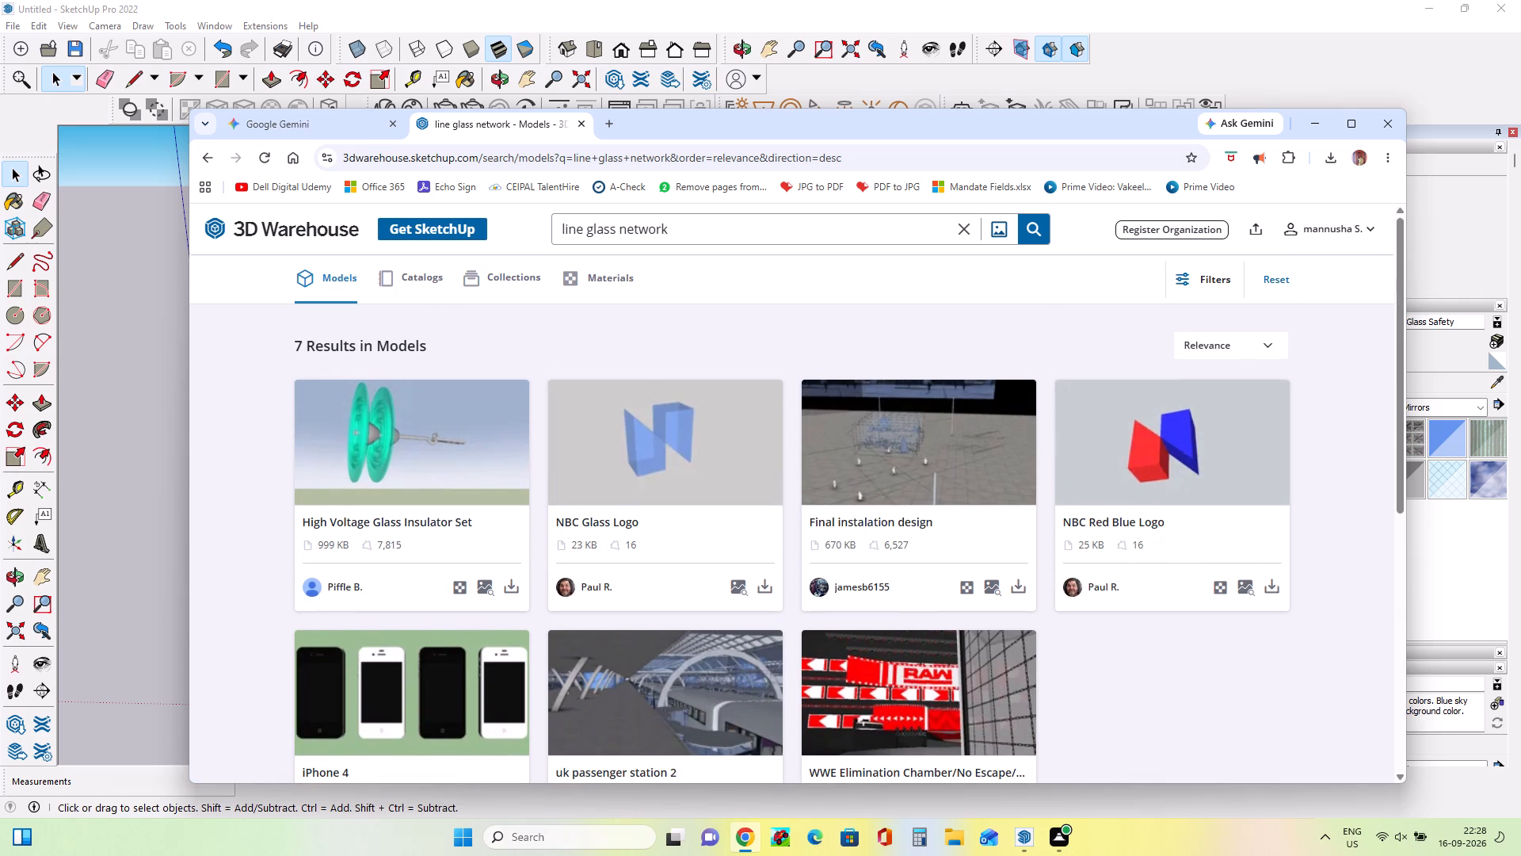
Search the 3D Warehouse models for "rectangle frame" and look through the results for a suitable frame.
key("BackSpace")
key("BackSpace")
key("BackSpace")
key("BackSpace")
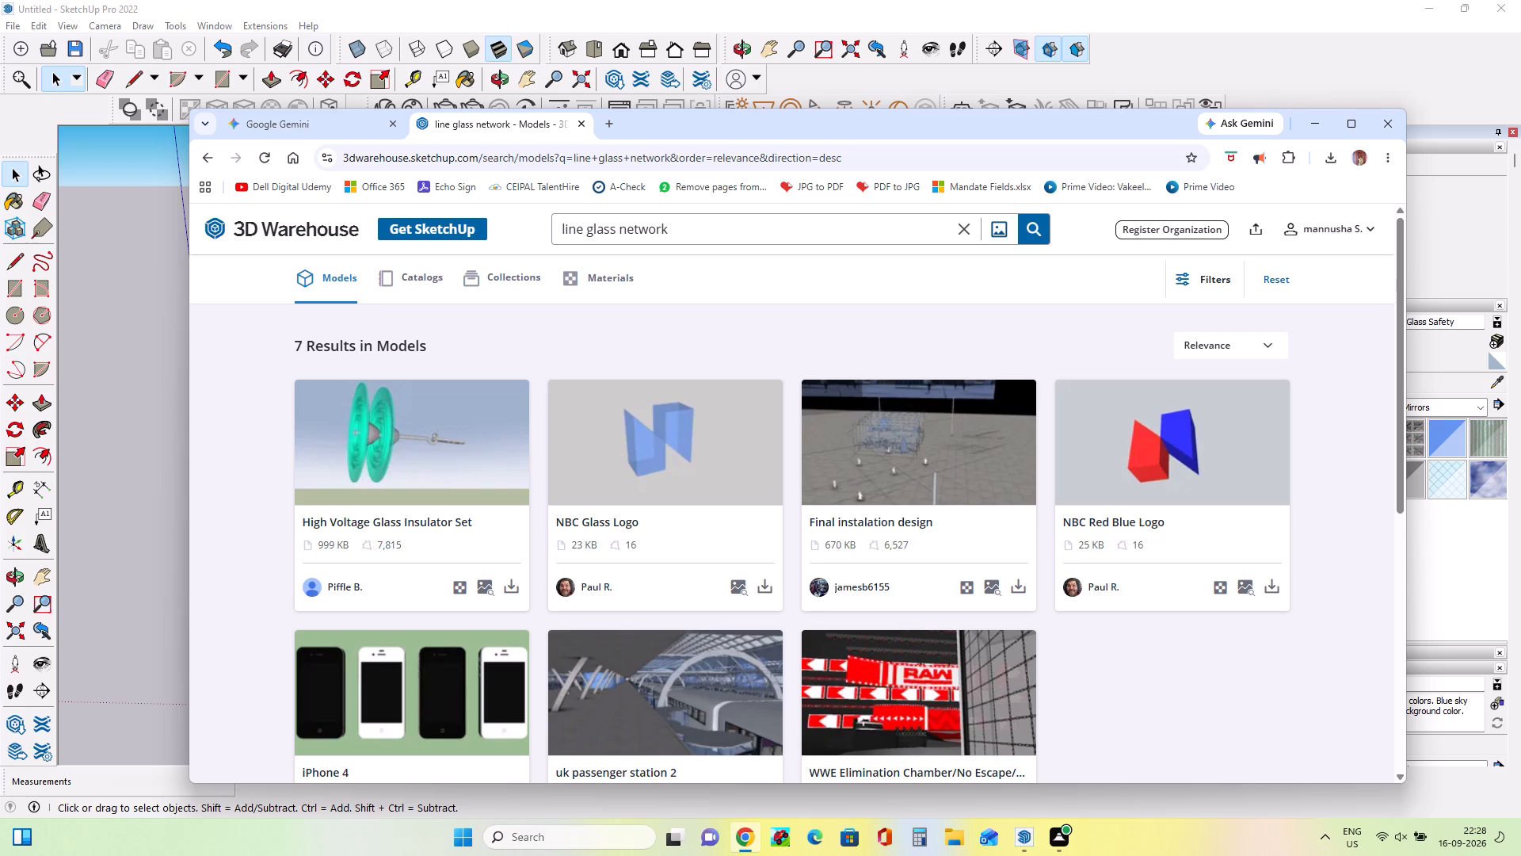
left_click(789, 230)
key("BackSpace")
key("BackSpace")
key("BackSpace")
key("BackSpace")
key("BackSpace")
key("BackSpace")
key("BackSpace")
key("BackSpace")
key("BackSpace")
key("BackSpace")
key("BackSpace")
key("BackSpace")
key("BackSpace")
key("BackSpace")
key("BackSpace")
key("BackSpace")
key("BackSpace")
key("BackSpace")
key("BackSpace")
key("BackSpace")
key("BackSpace")
key("BackSpace")
key("BackSpace")
key("BackSpace")
key("BackSpace")
type("rectang")
type("le")
key("space")
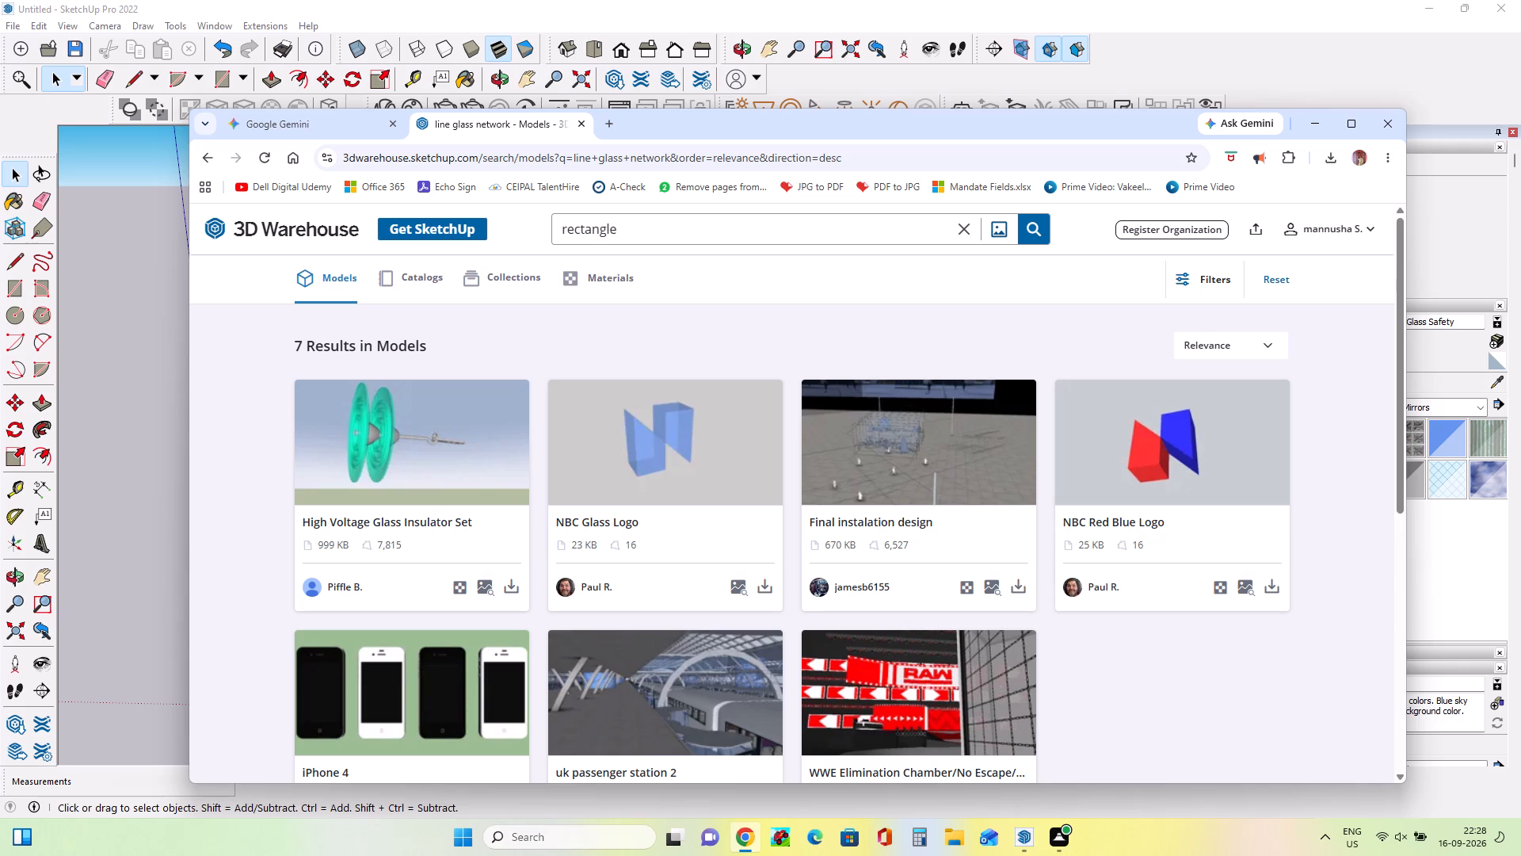
type("fr")
type("ame")
key("Return")
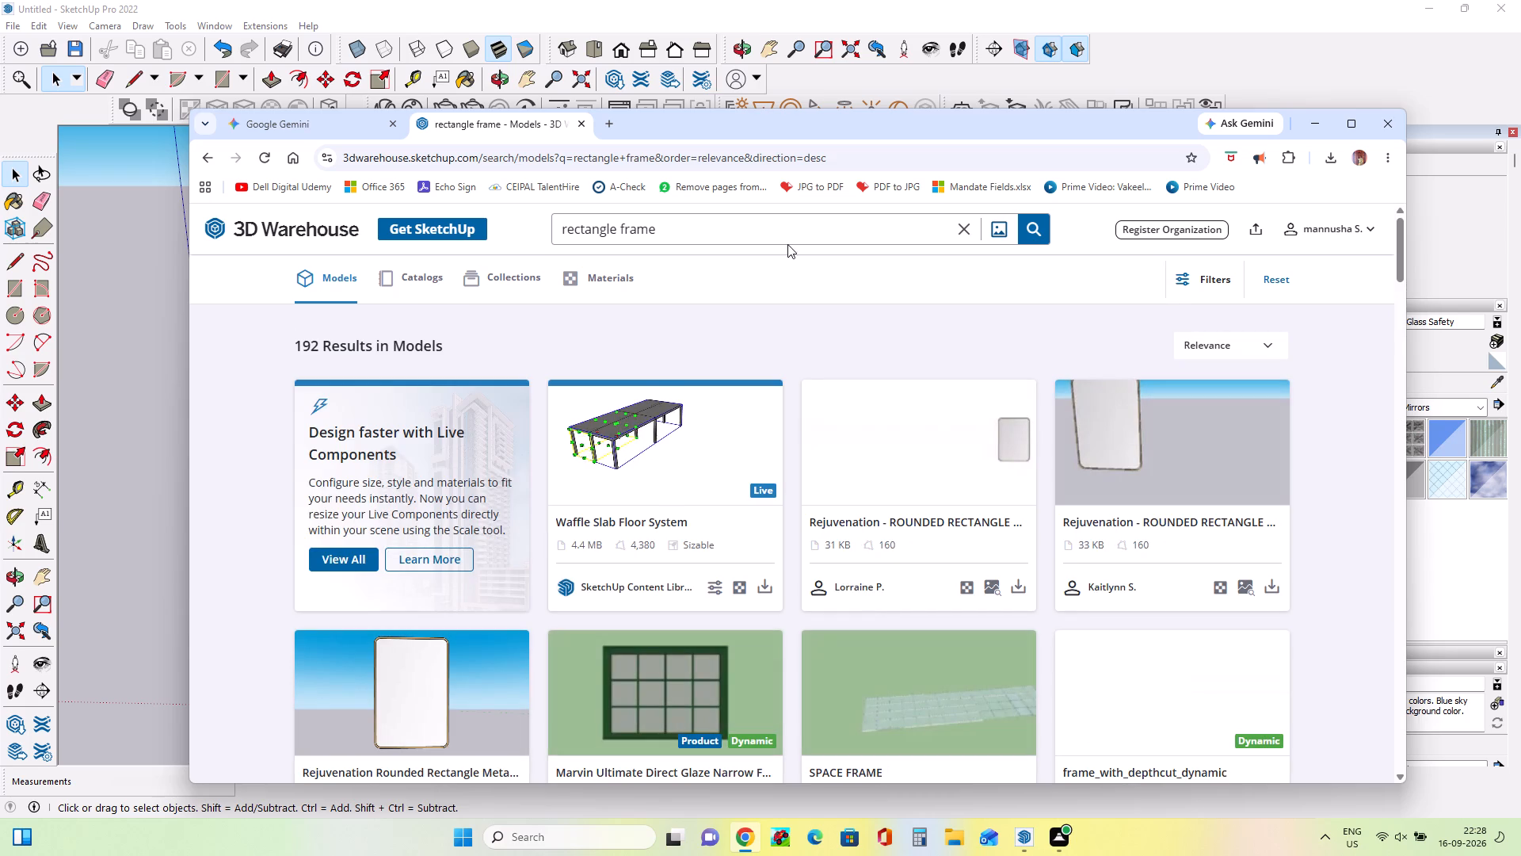
scroll(1011, 675, "down", 6)
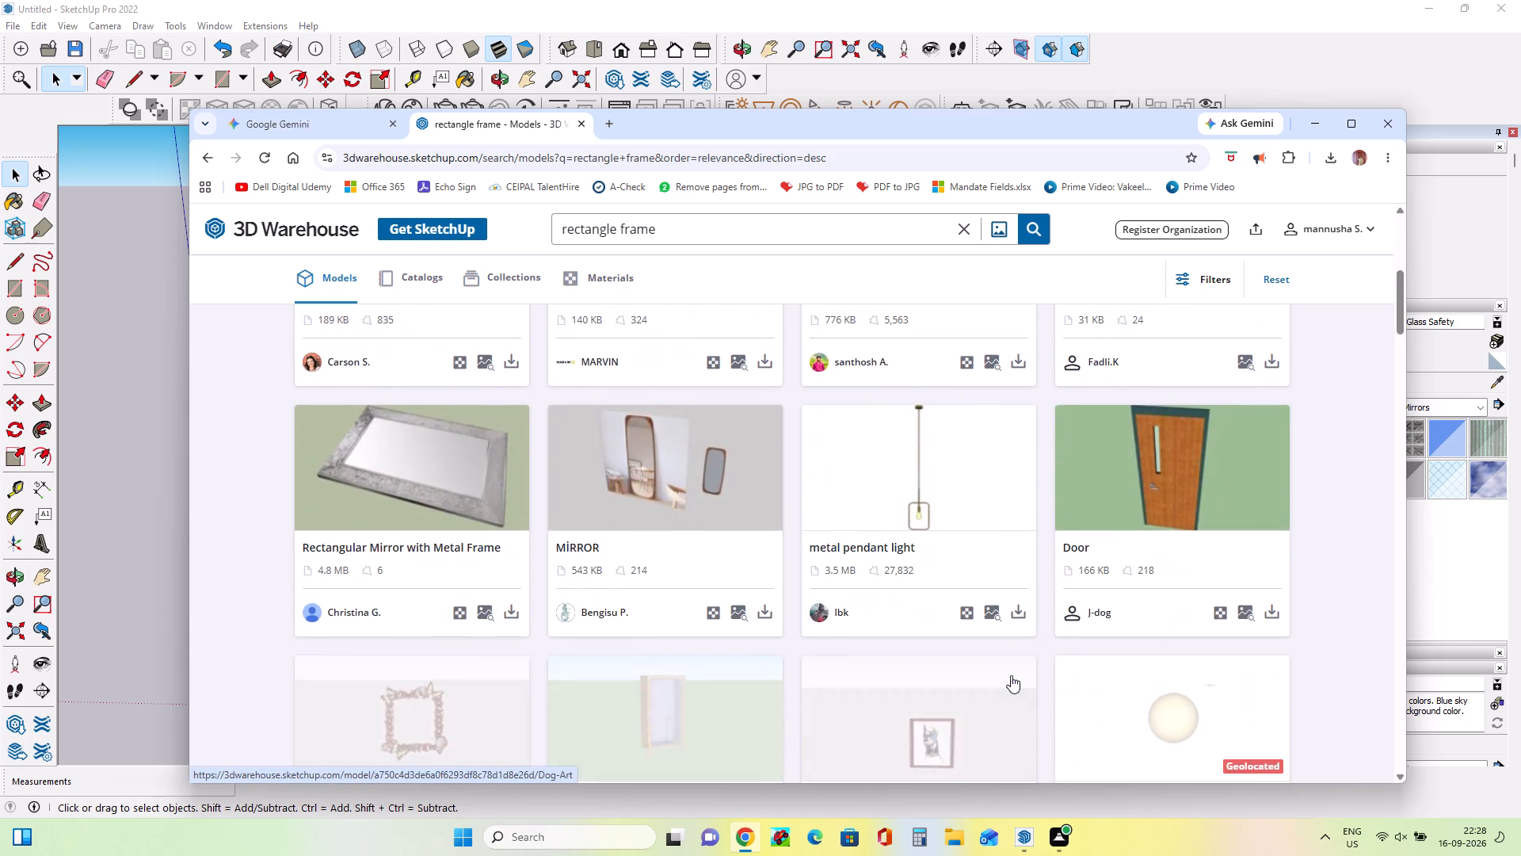
scroll(1011, 675, "down", 8)
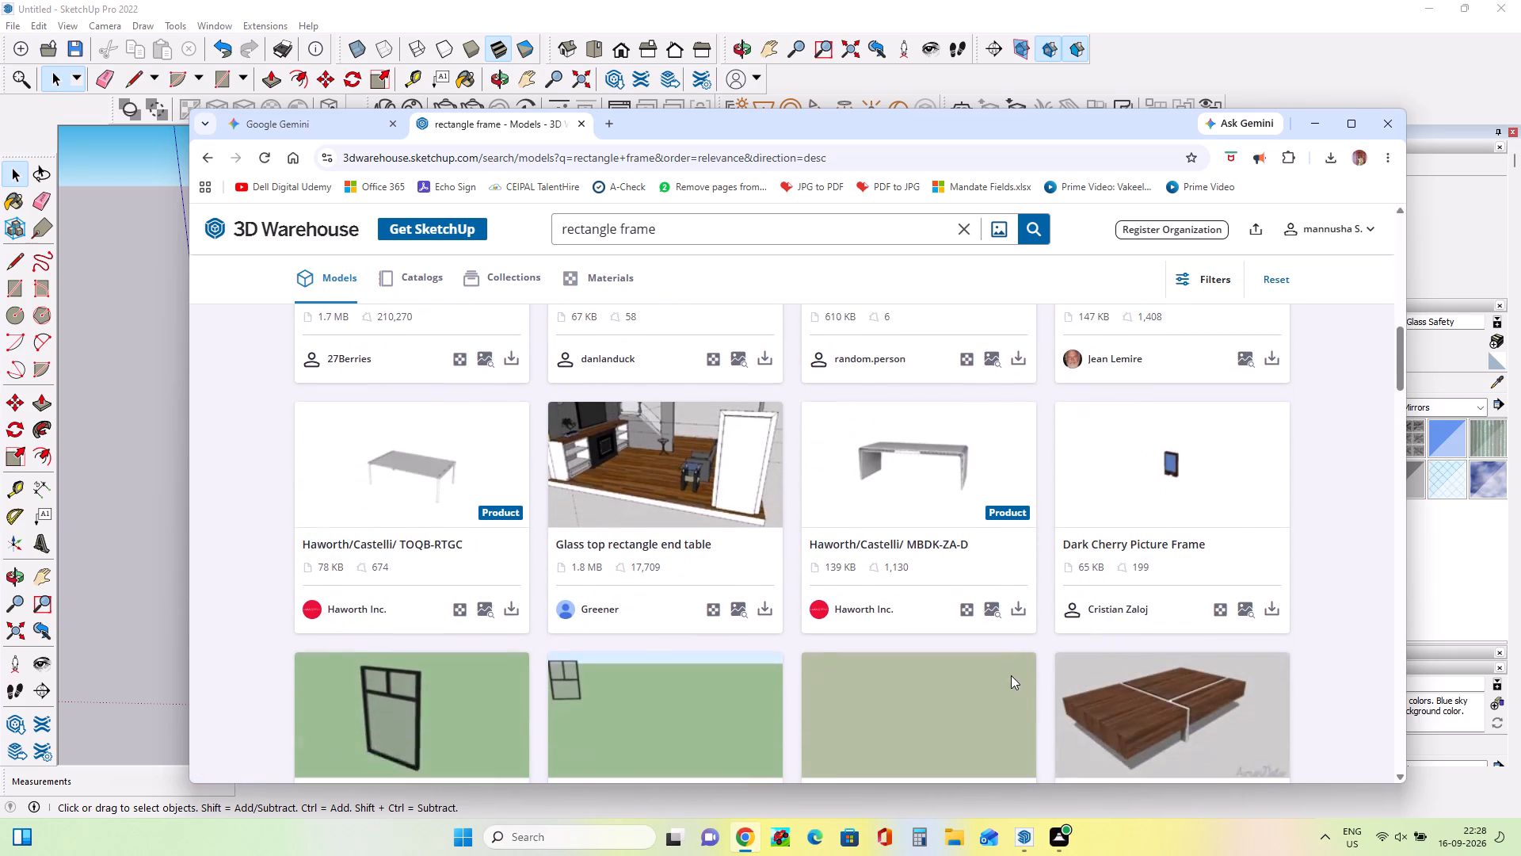
scroll(1011, 675, "down", 9)
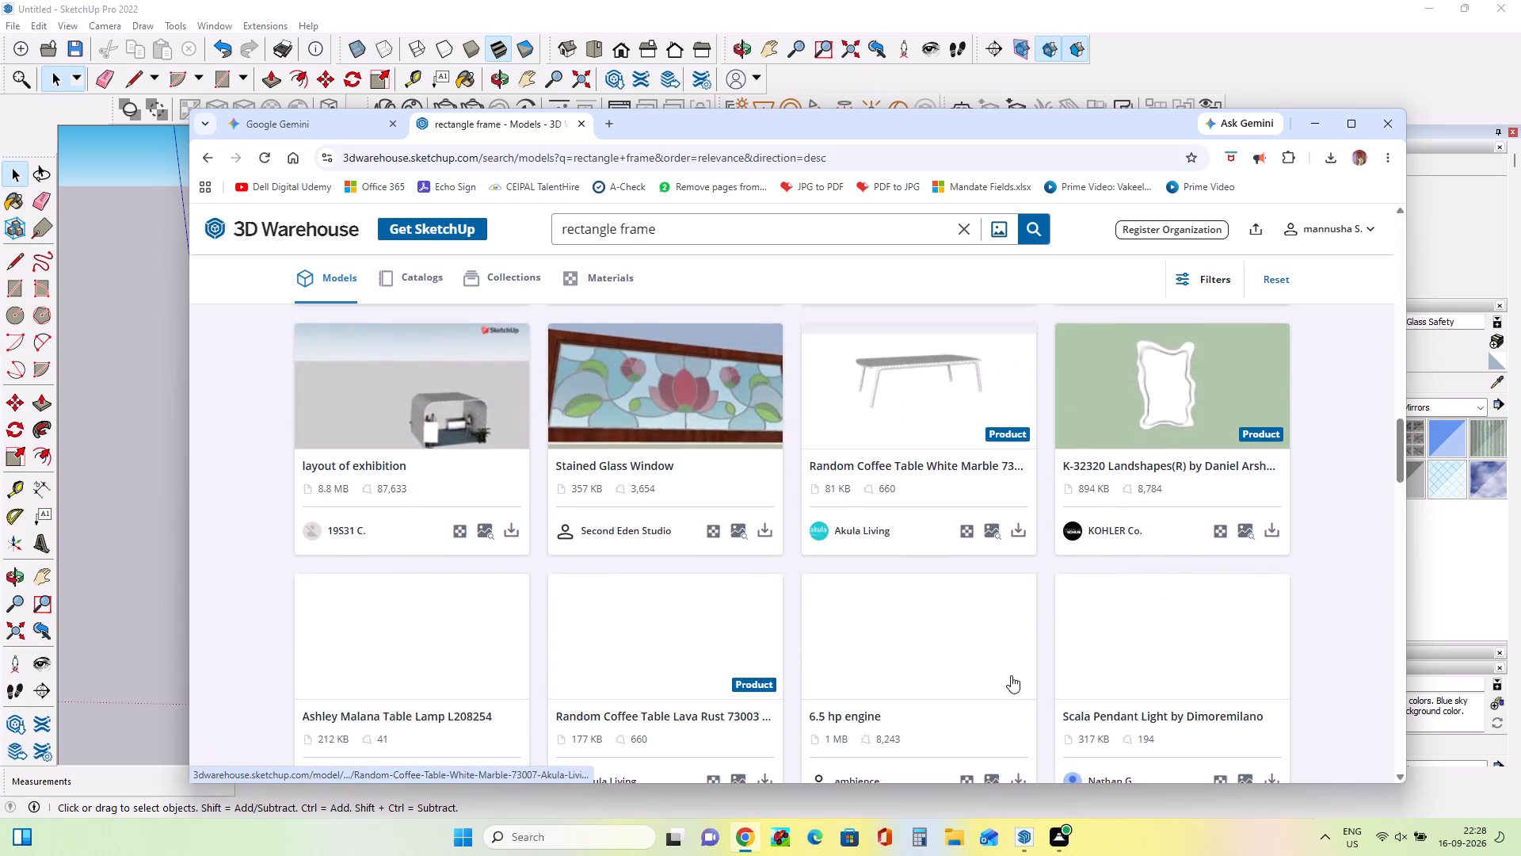
scroll(1011, 675, "down", 10)
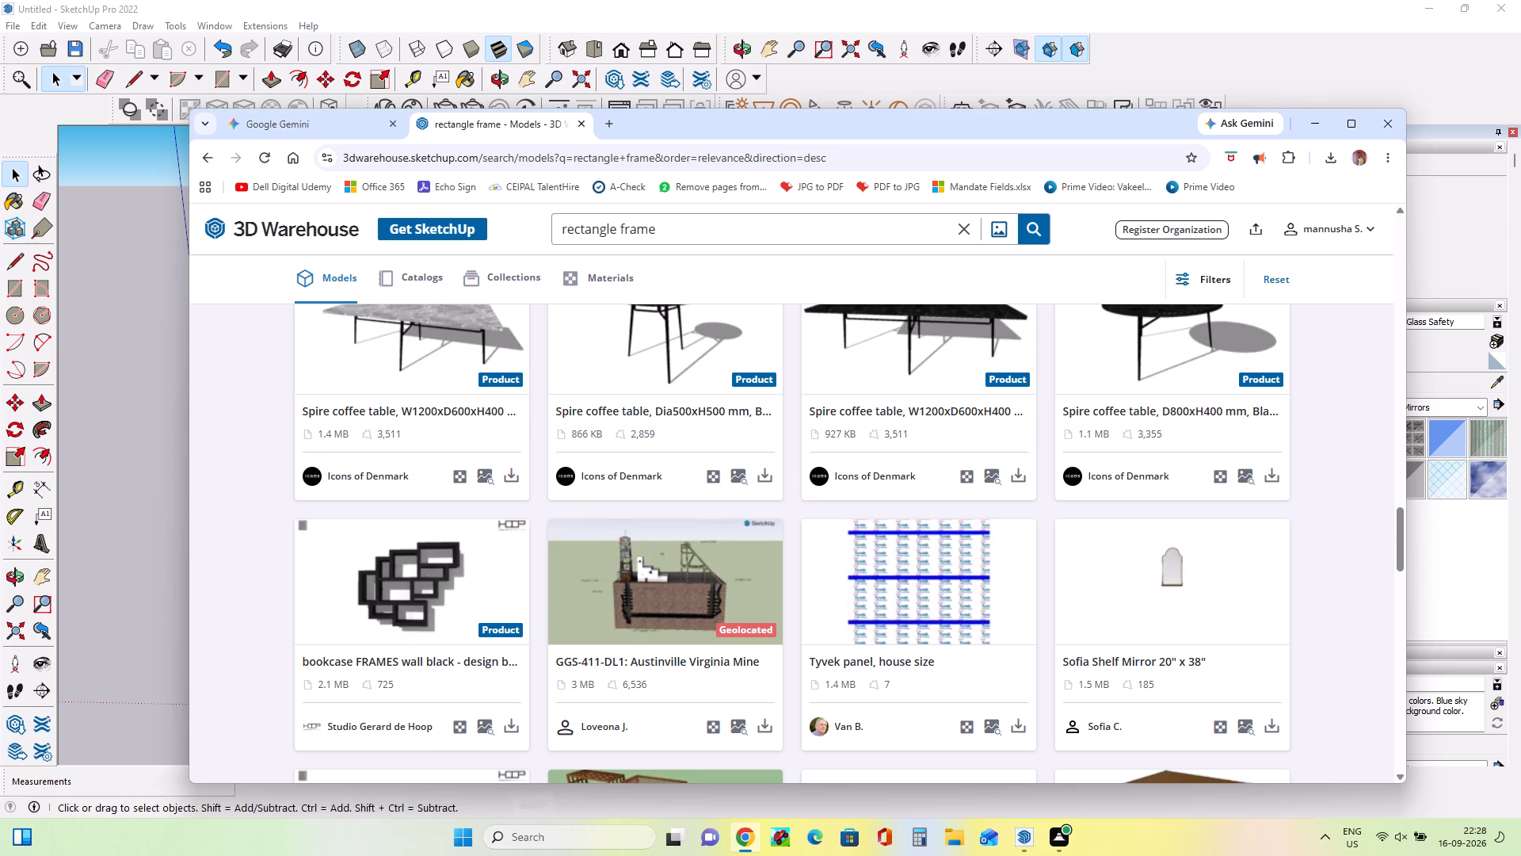
Close the Chrome window and return to the house model in SketchUp.
left_click(585, 841)
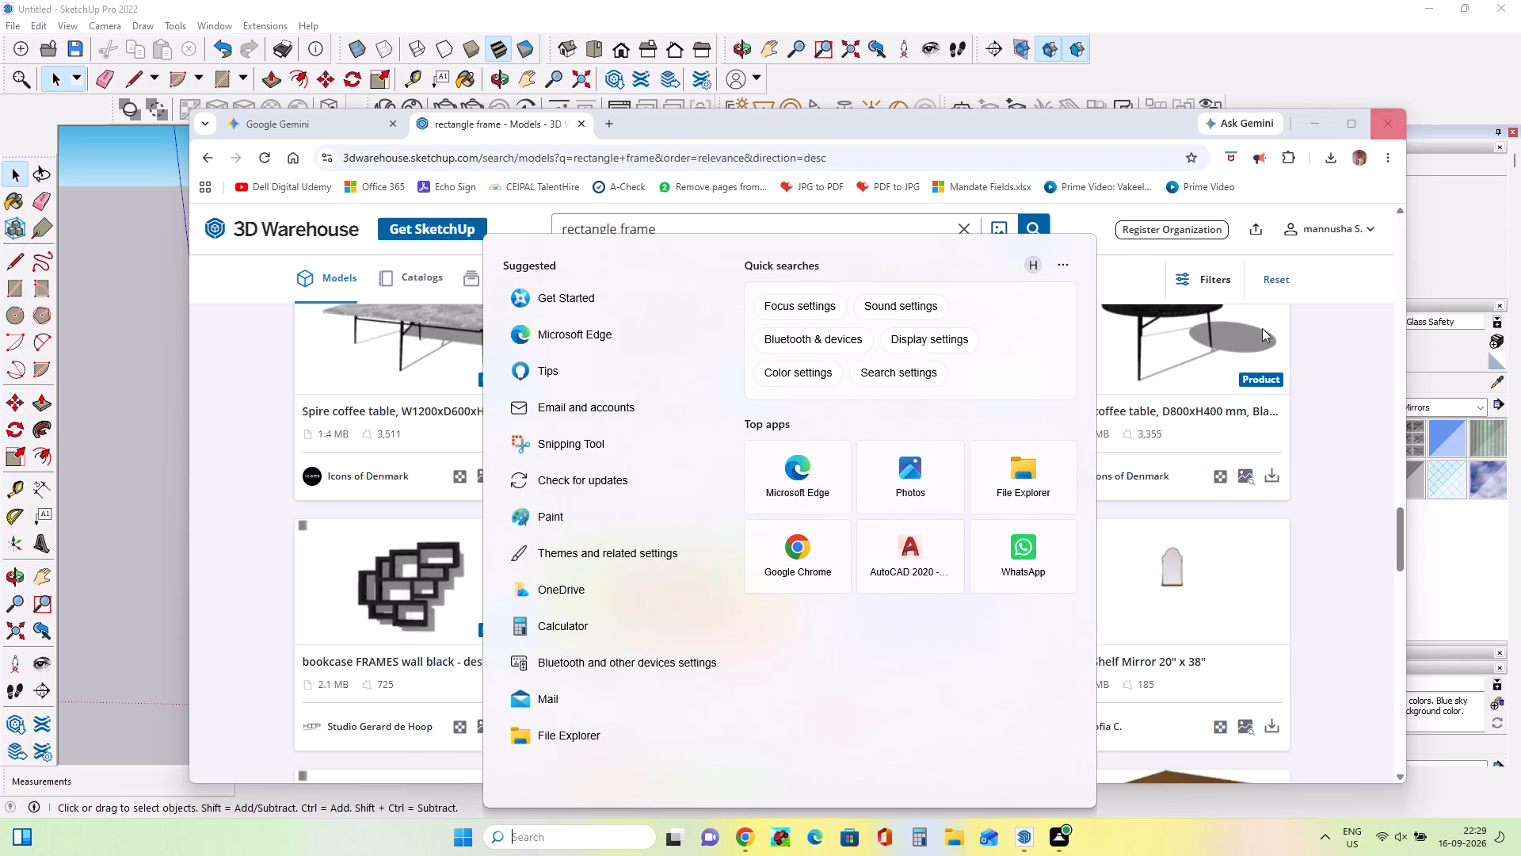
left_click(1393, 120)
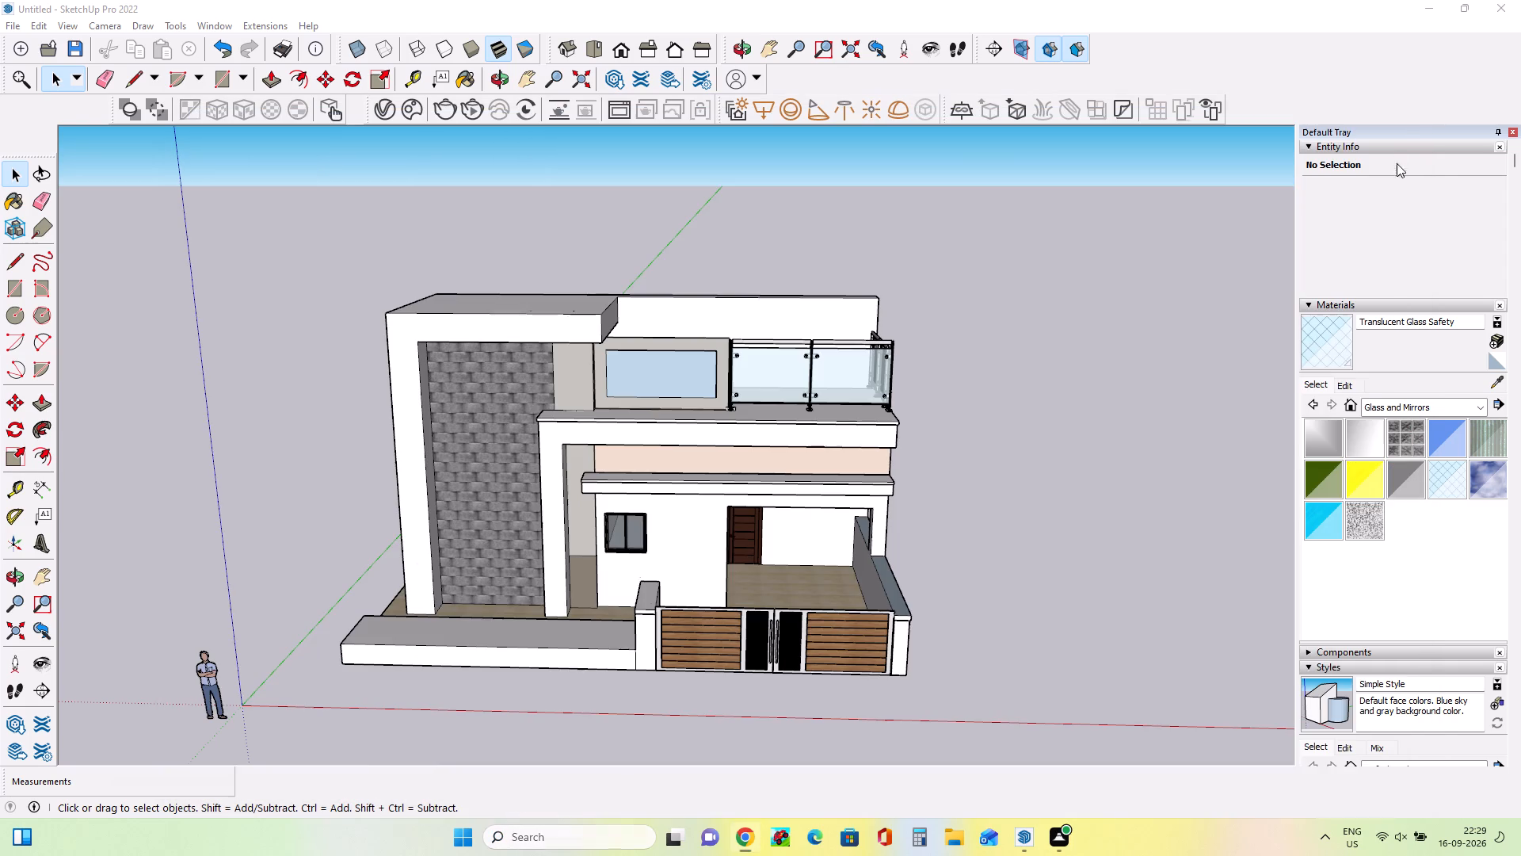
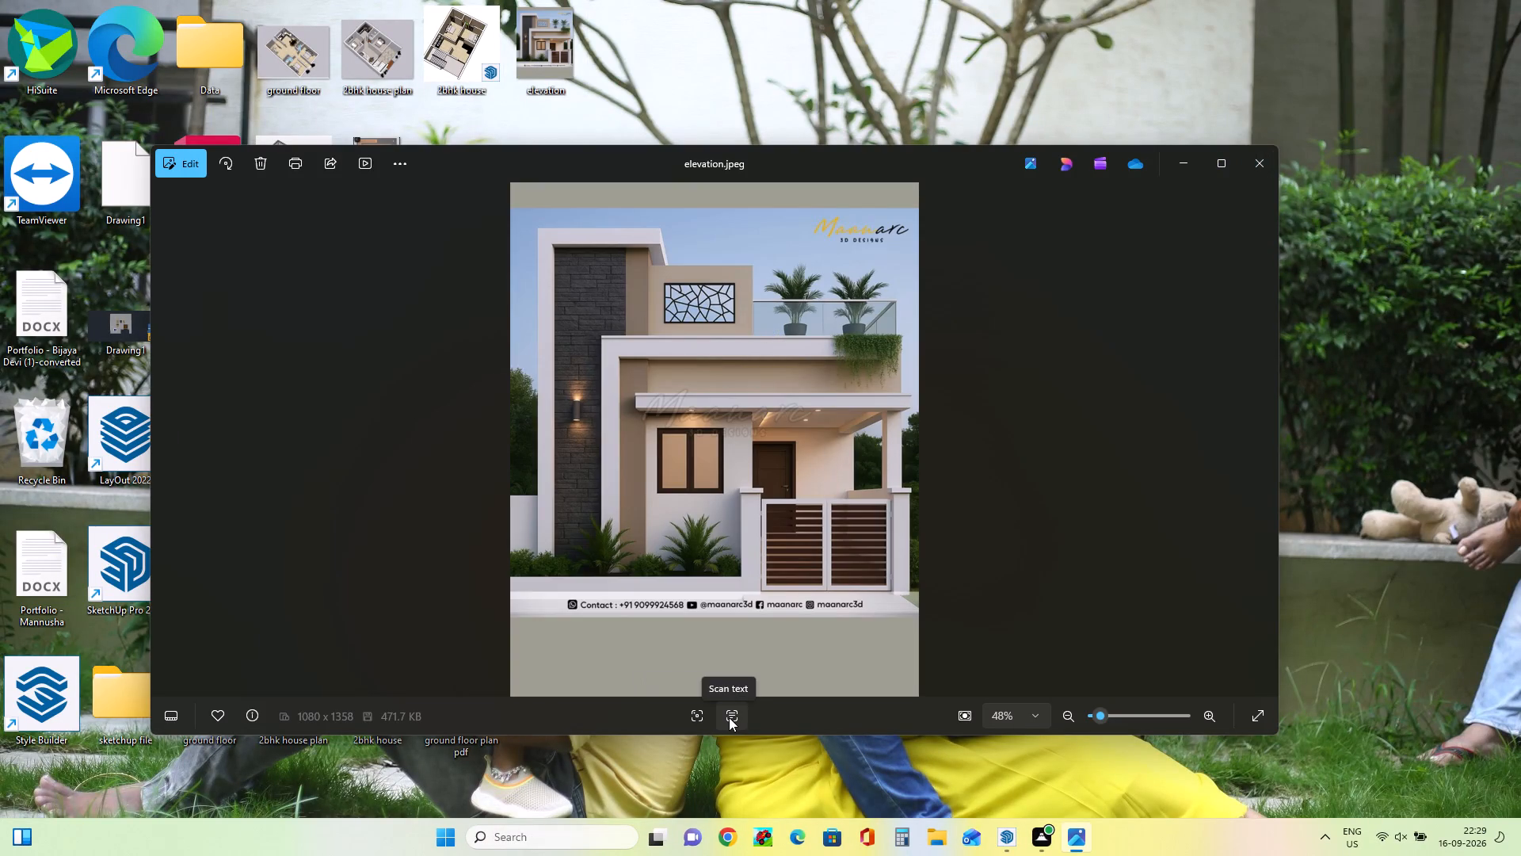
Examine the black-framed cracked-pattern glass panel on the upper wall in the elevation reference image.
scroll(722, 336, "up", 3)
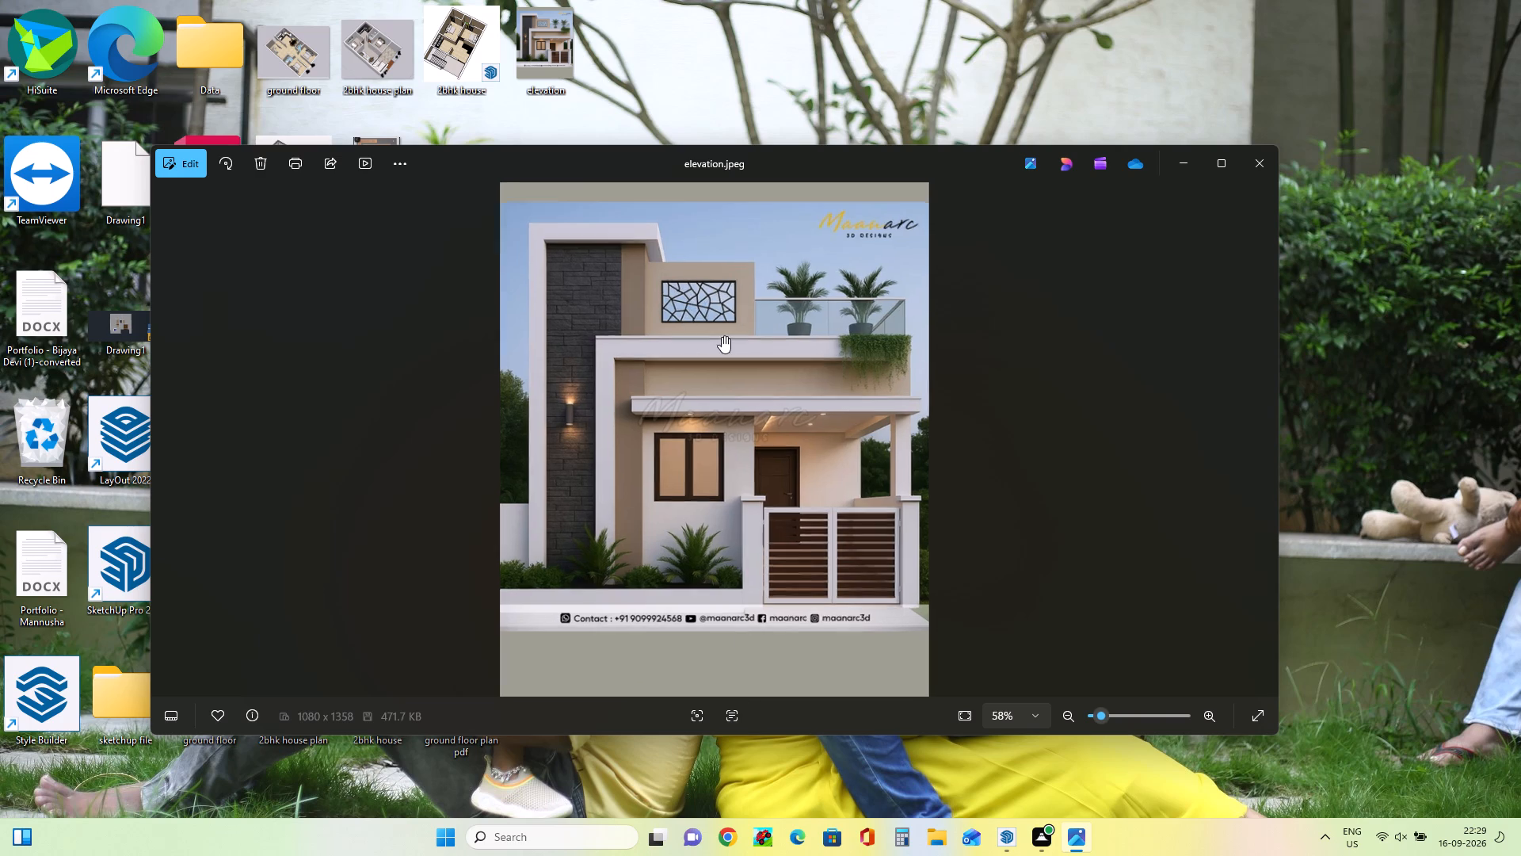
scroll(722, 336, "up", 5)
left_click_drag(730, 299, 731, 430)
scroll(756, 387, "up", 2)
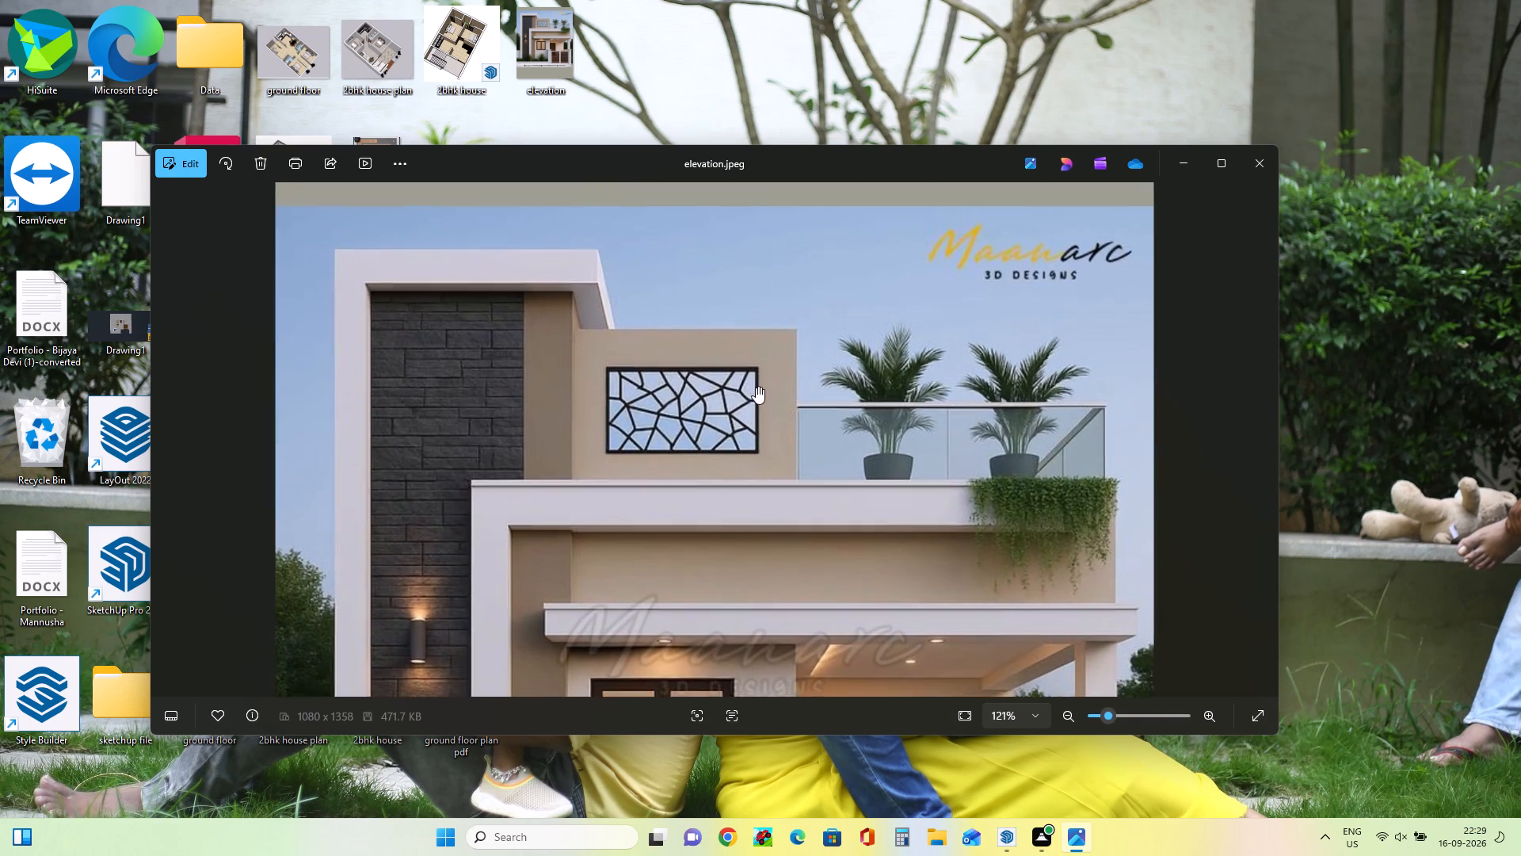
scroll(756, 387, "up", 8)
left_click_drag(758, 439, 776, 449)
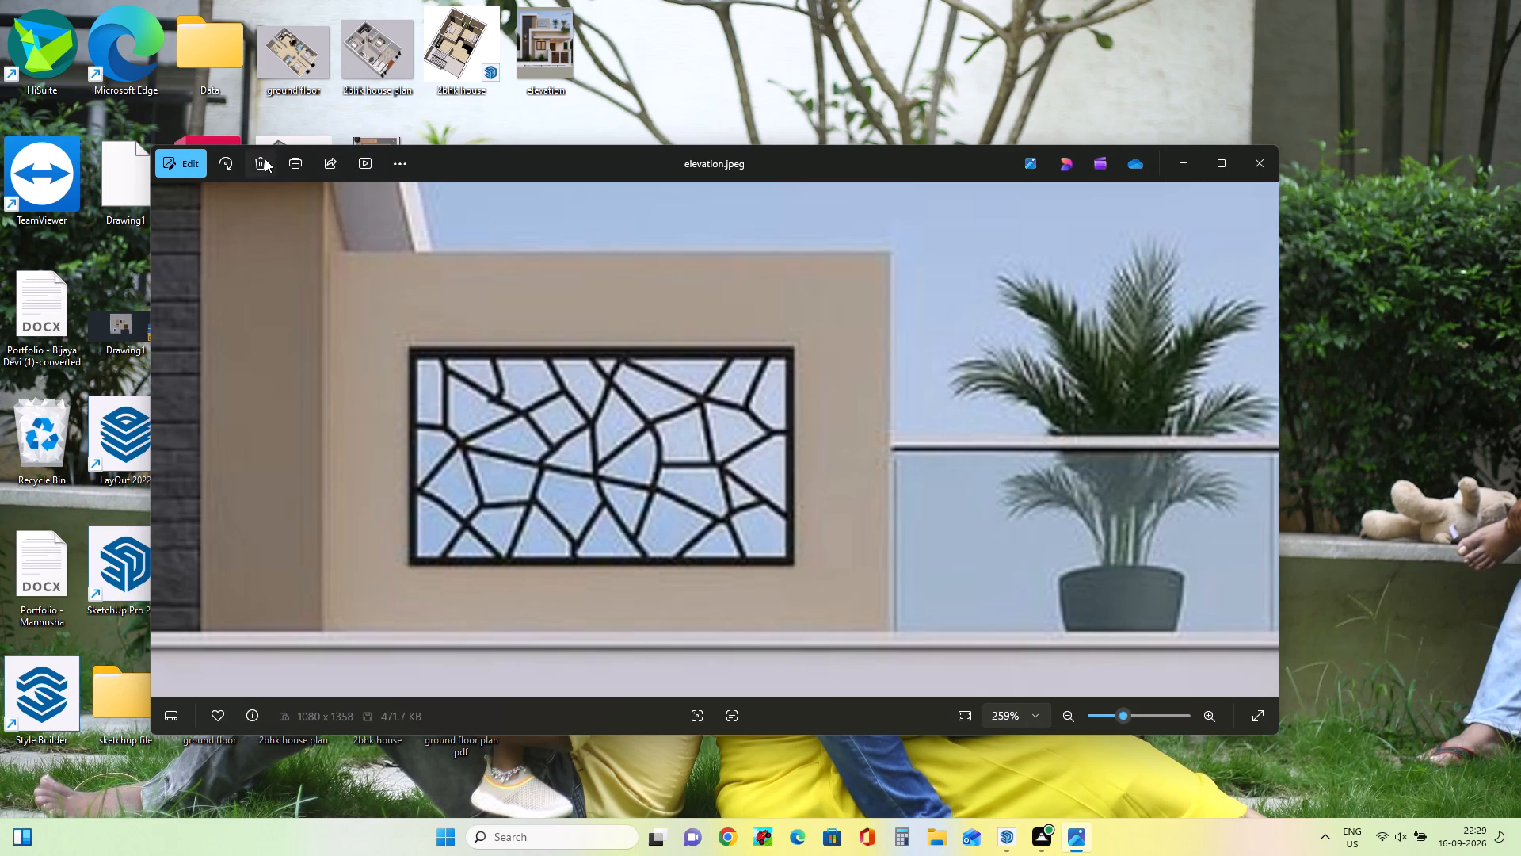
Crop the elevation image tightly around the black-framed cracked-pattern glass panel on the upper wall.
left_click(186, 162)
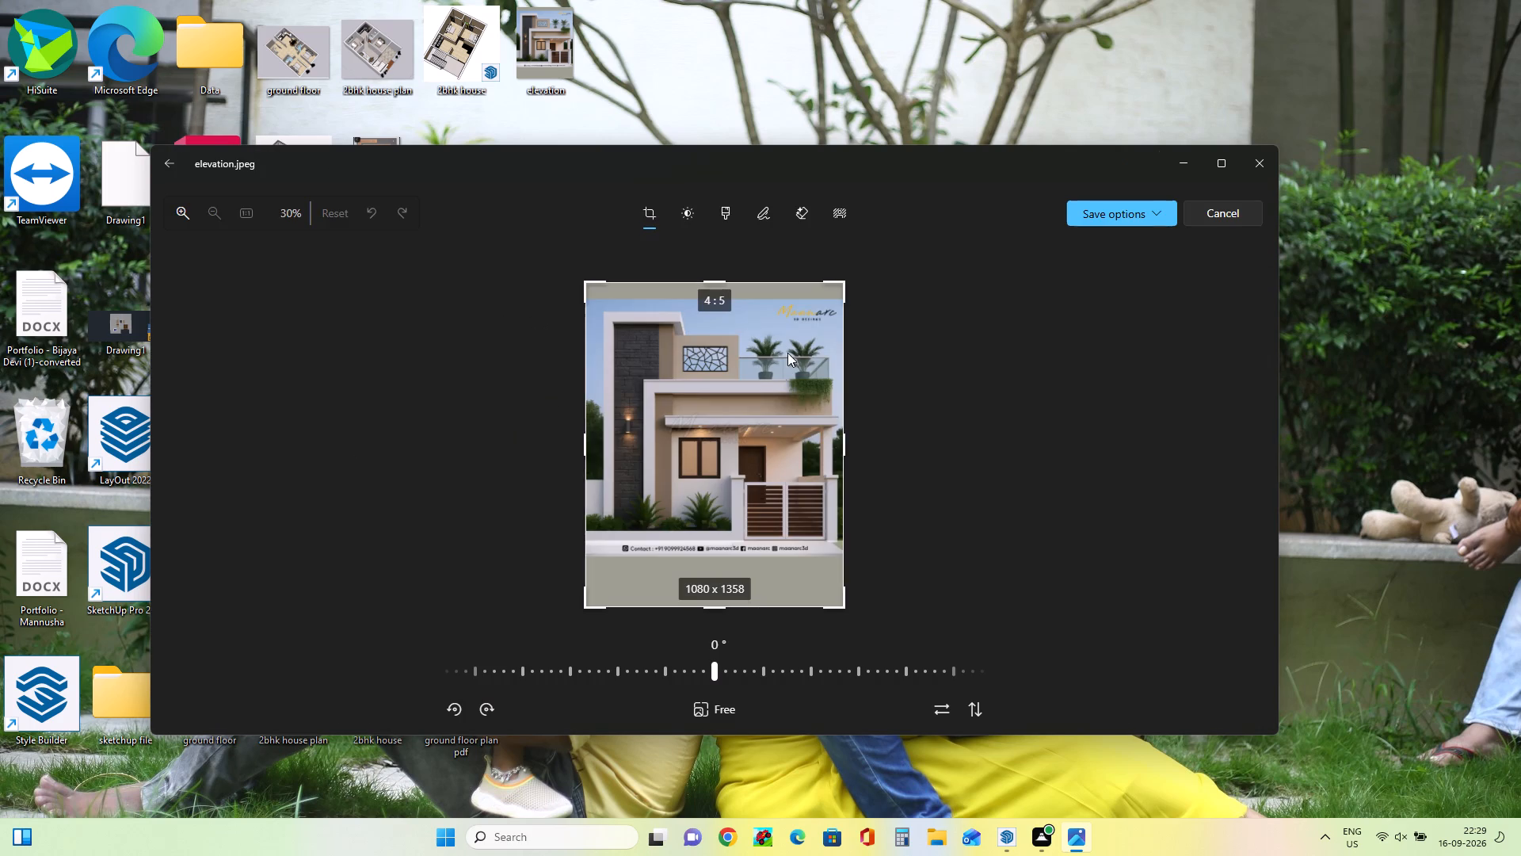
scroll(712, 403, "up", 7)
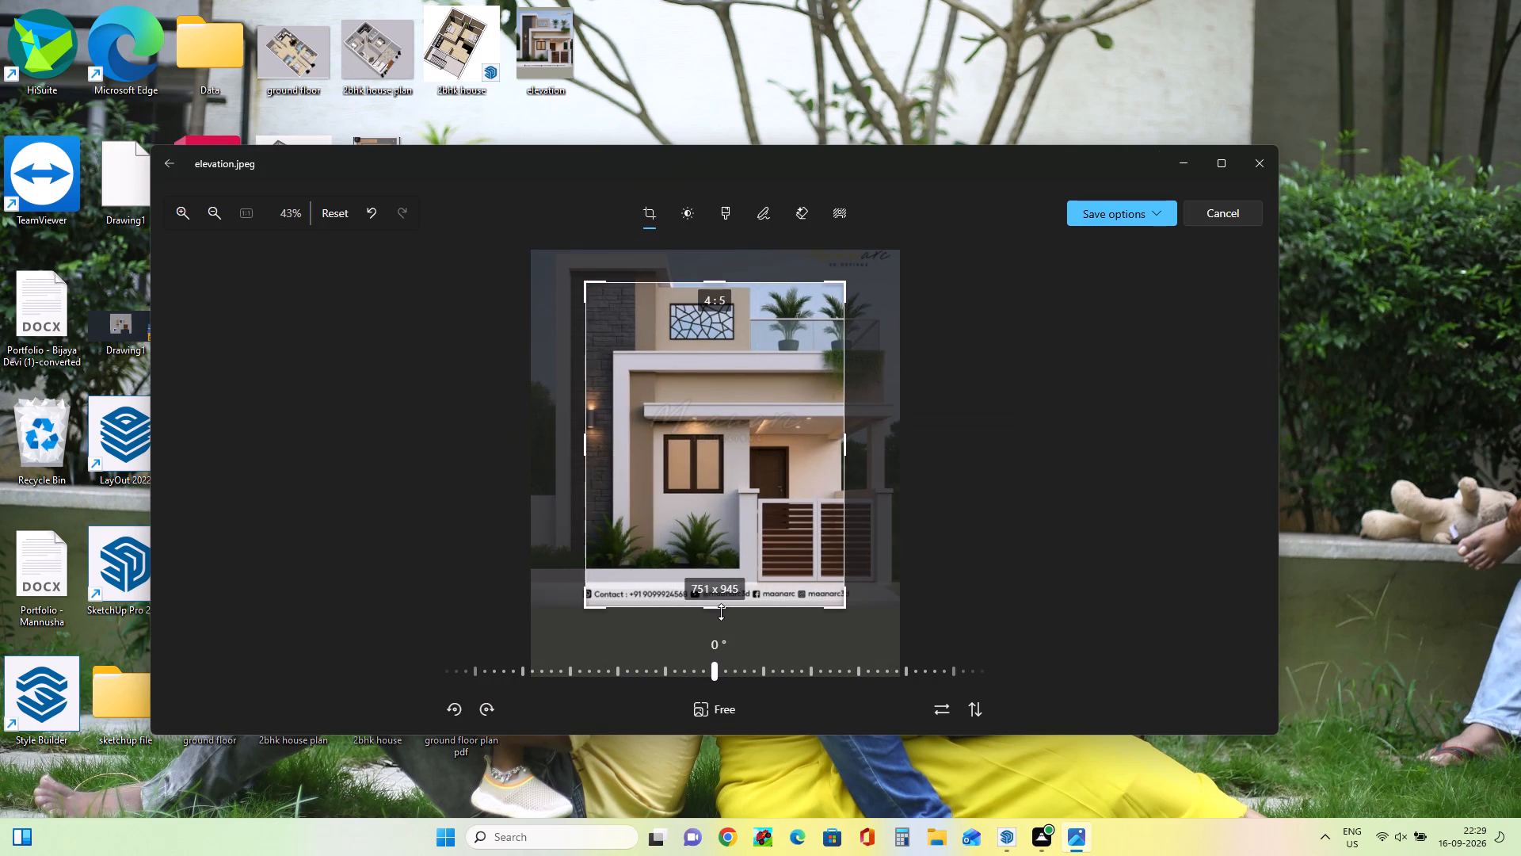
left_click_drag(720, 609, 701, 323)
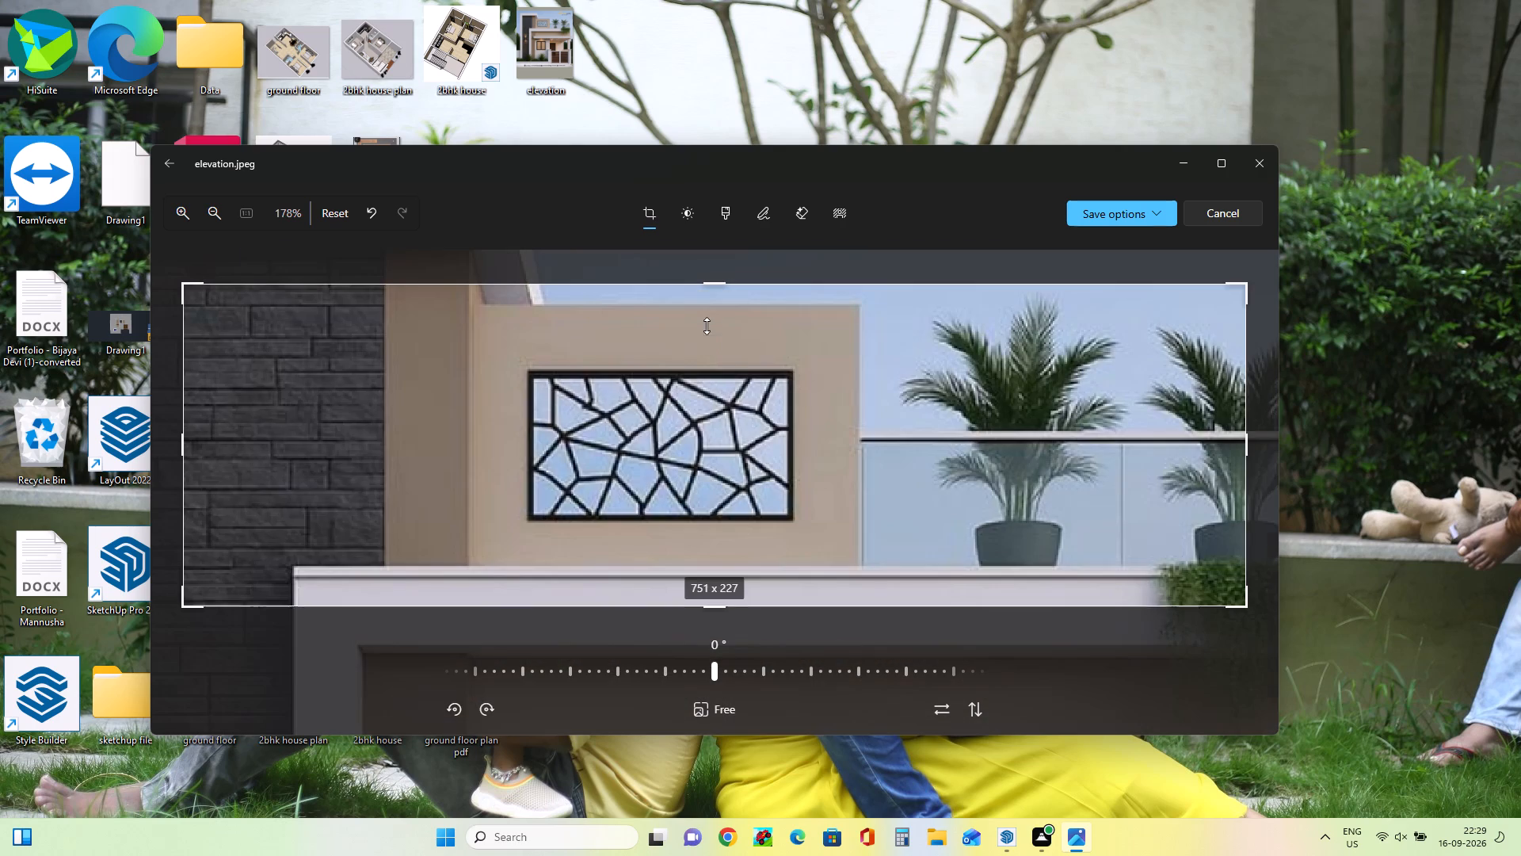
left_click_drag(1248, 439, 876, 430)
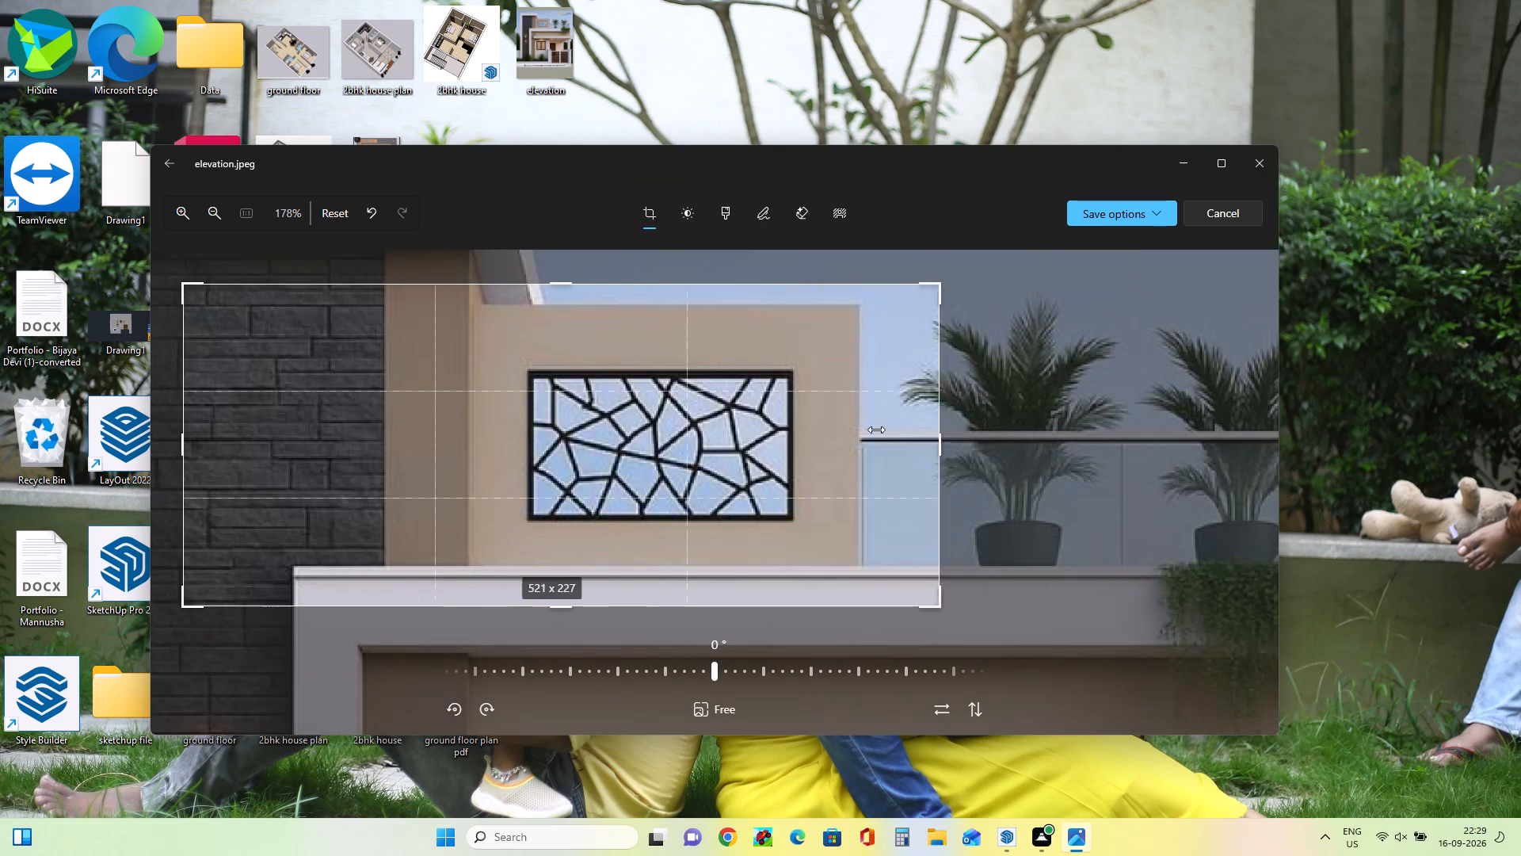
left_click_drag(876, 430, 797, 432)
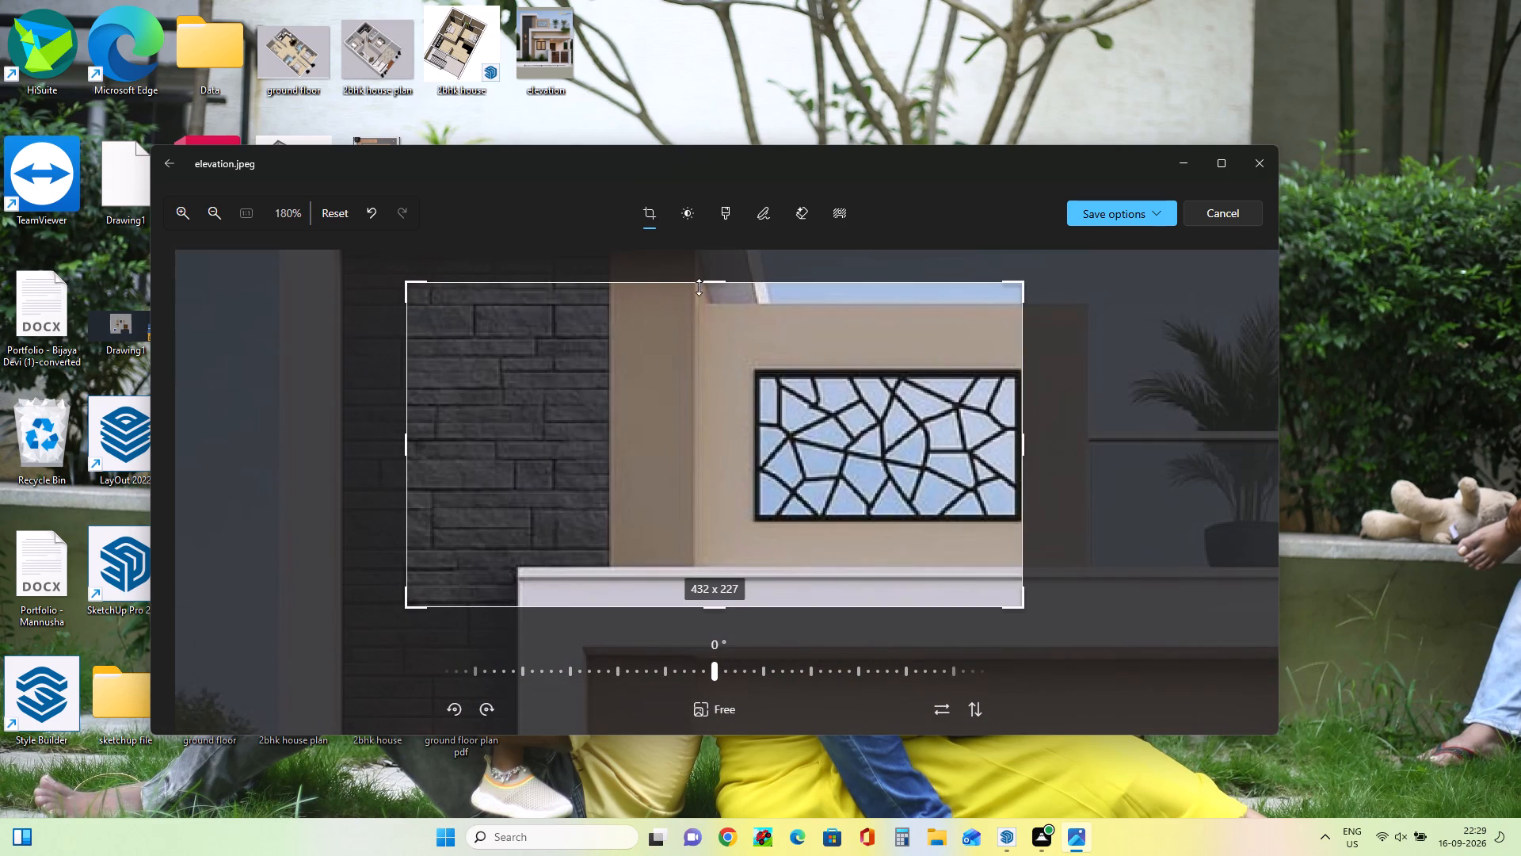
left_click_drag(715, 277, 725, 362)
left_click_drag(299, 445, 760, 422)
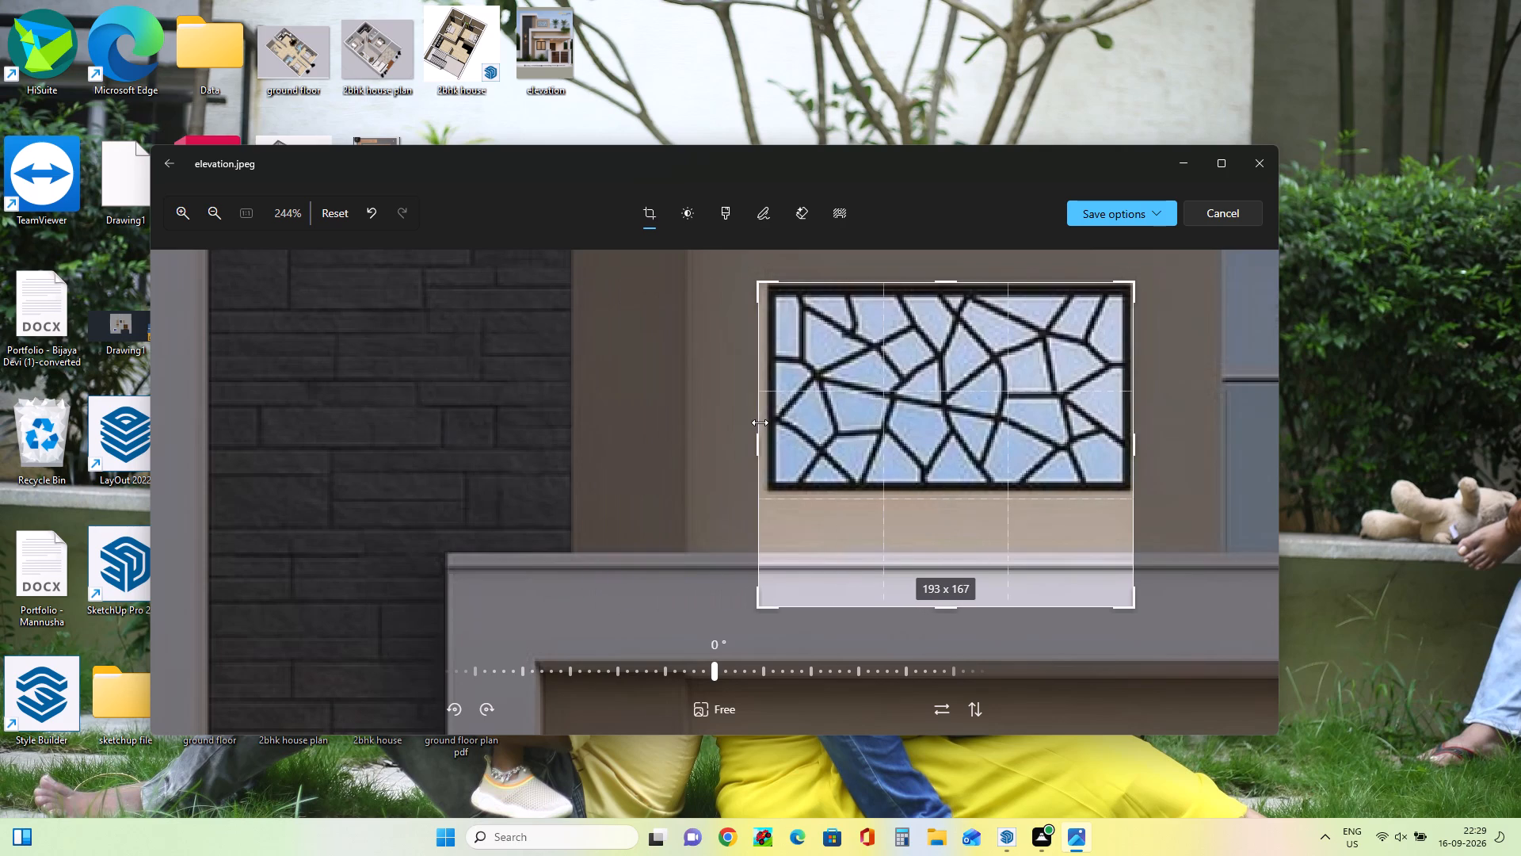
left_click_drag(760, 422, 769, 423)
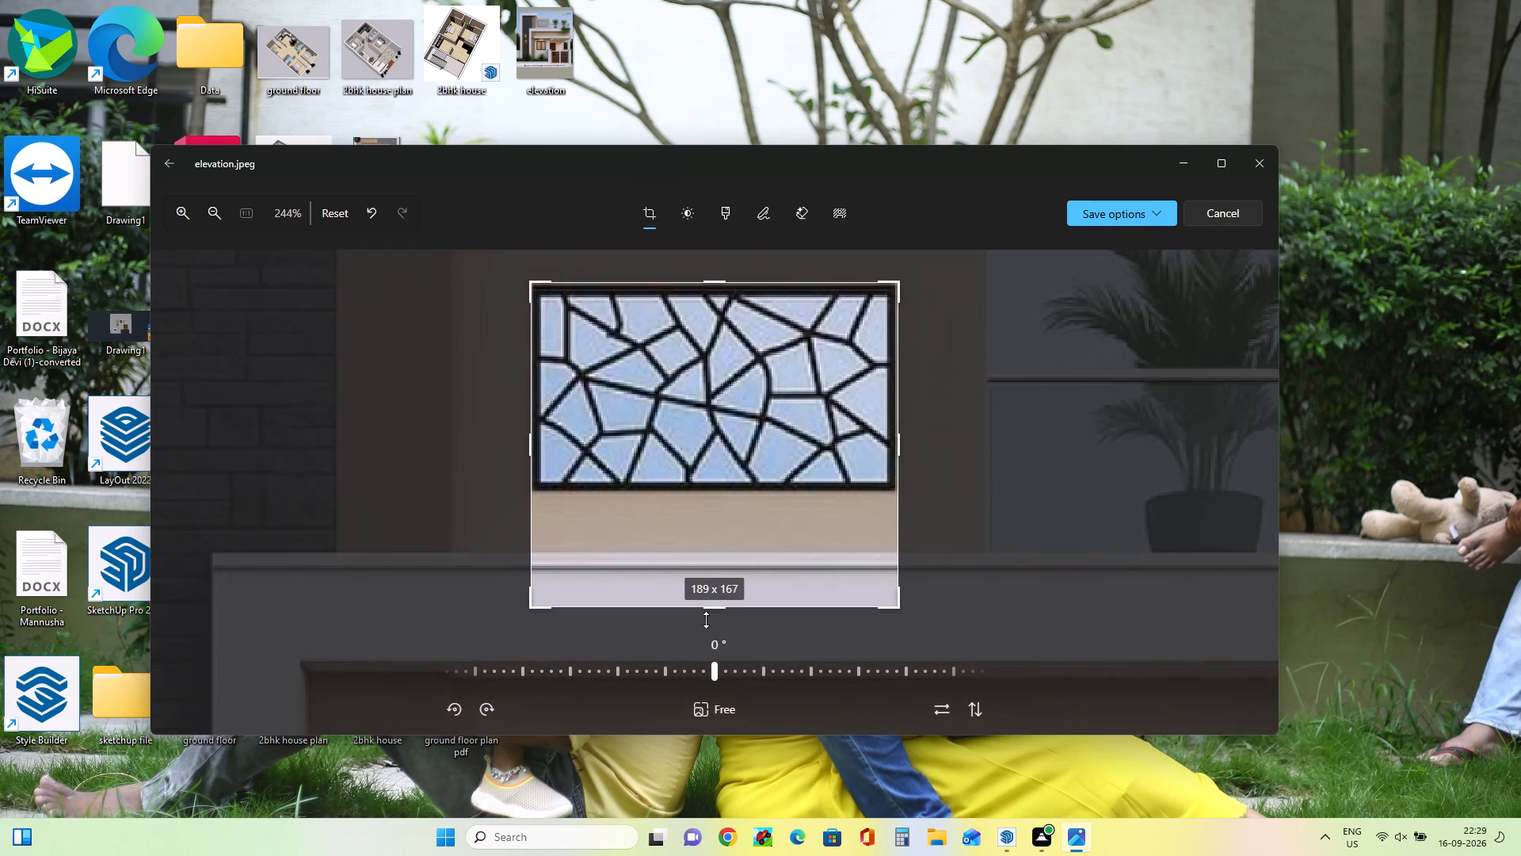
left_click_drag(716, 615, 735, 497)
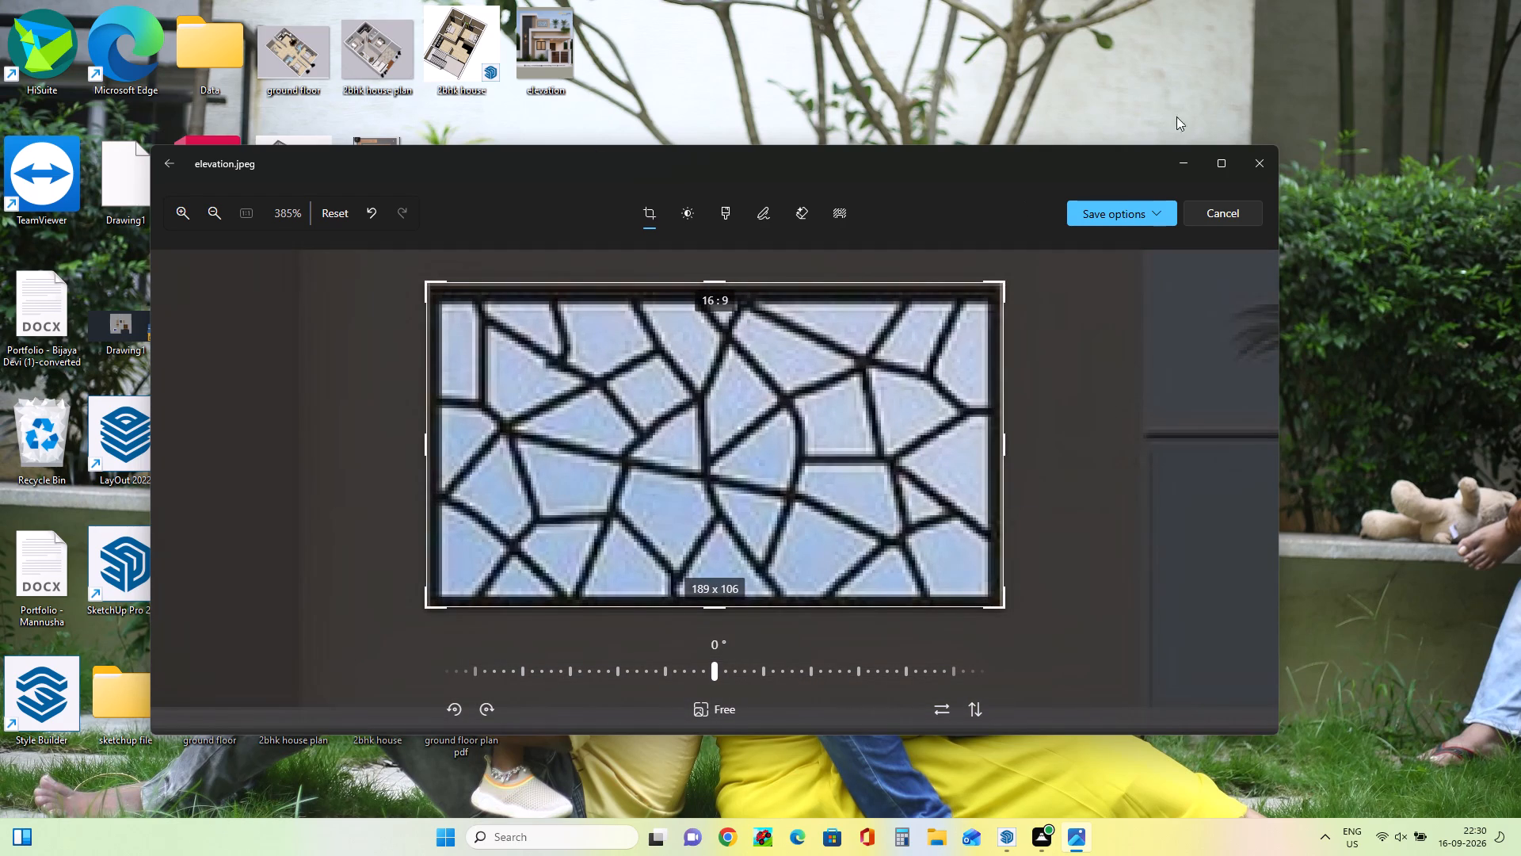
Save the cropped image as a JPEG copy named "frame" on the Desktop.
left_click(1161, 213)
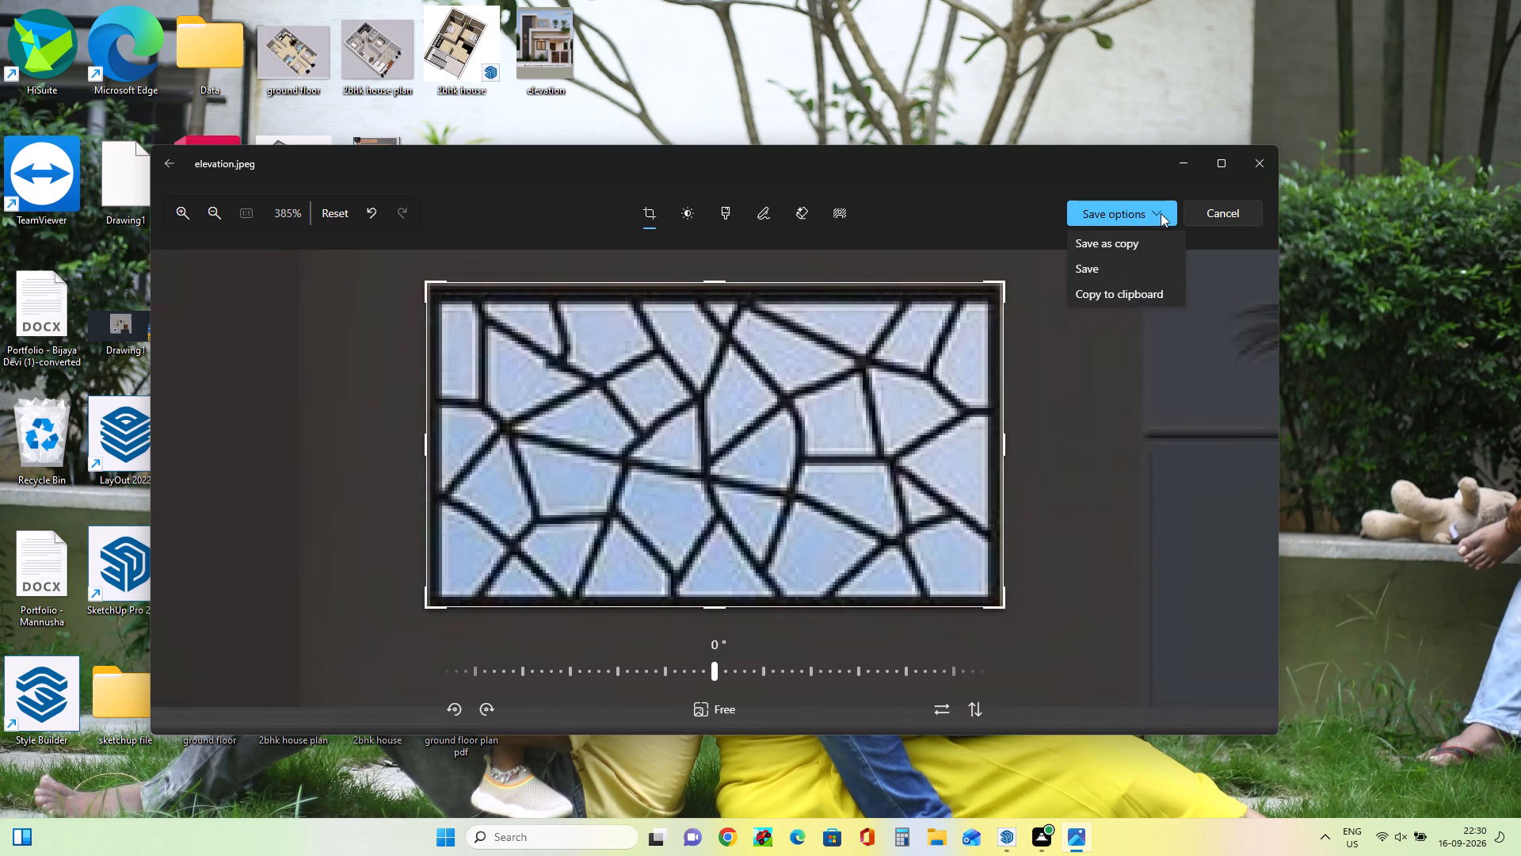
left_click(1107, 248)
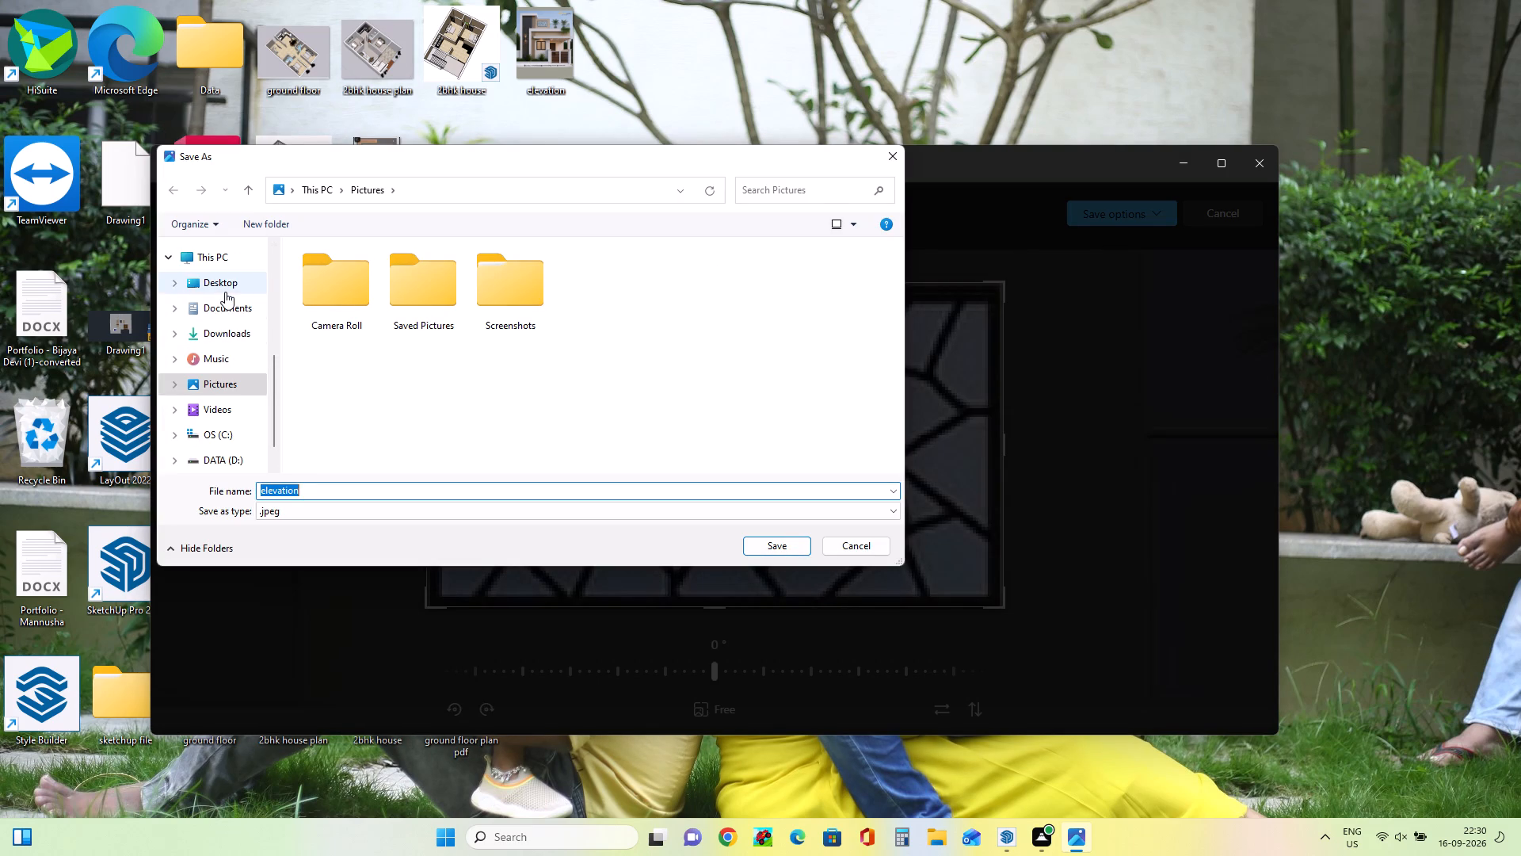
left_click(225, 292)
left_click(345, 495)
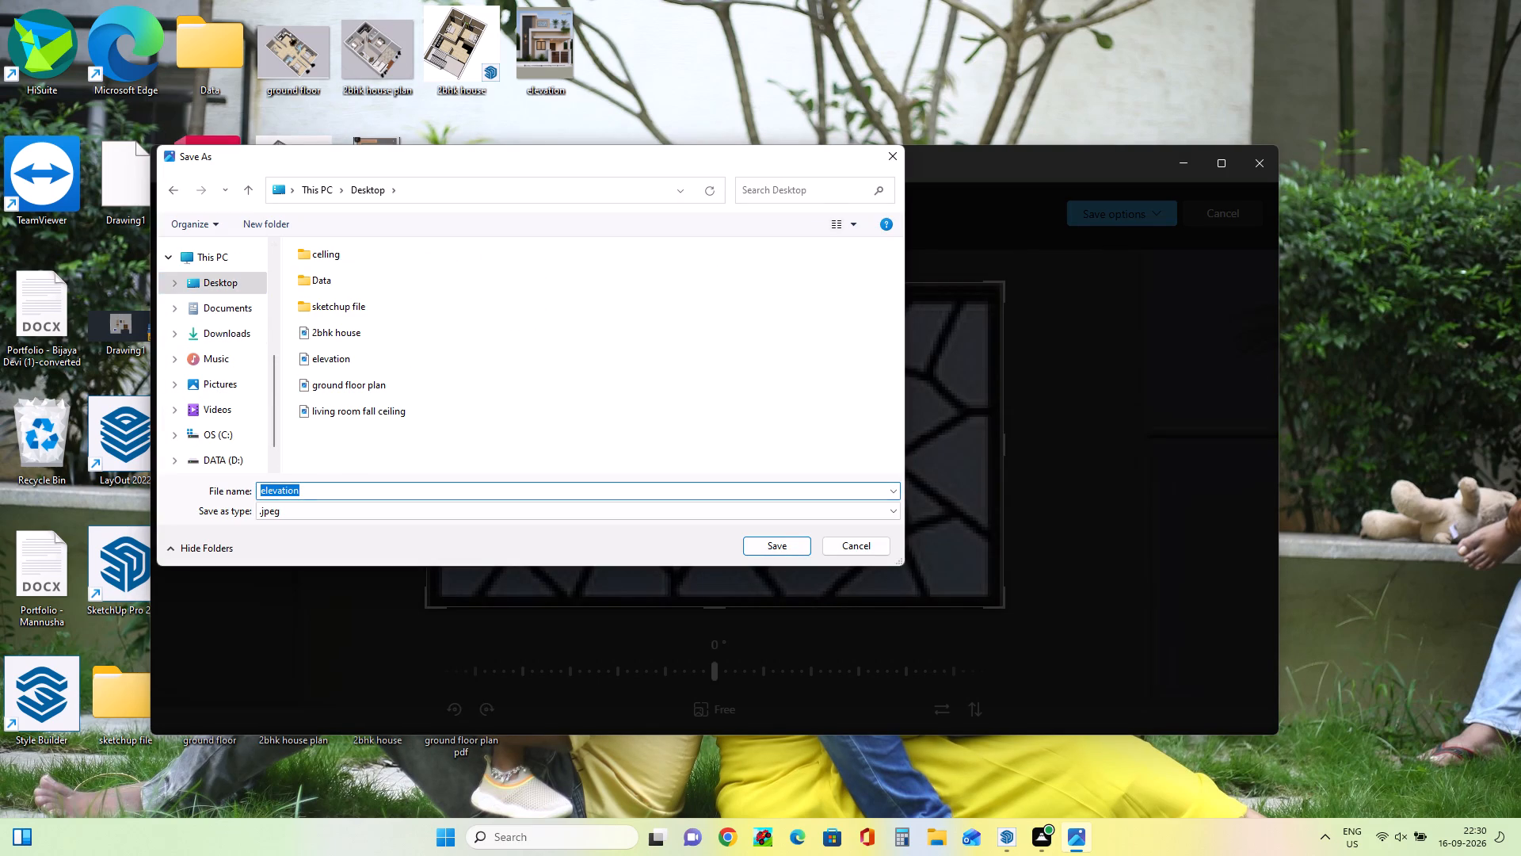
key("BackSpace")
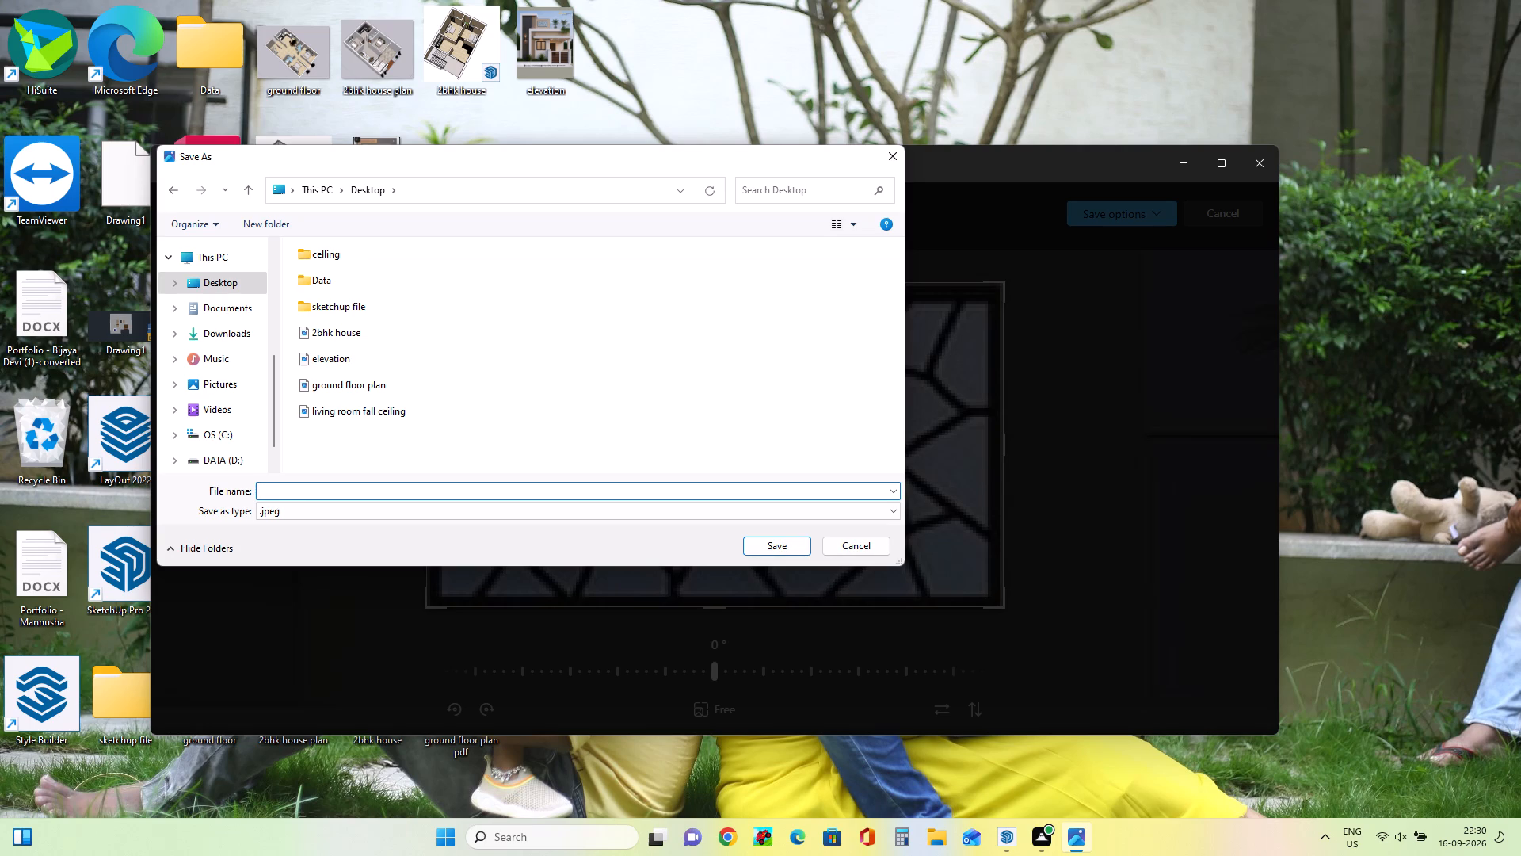
type("frame")
key("Return")
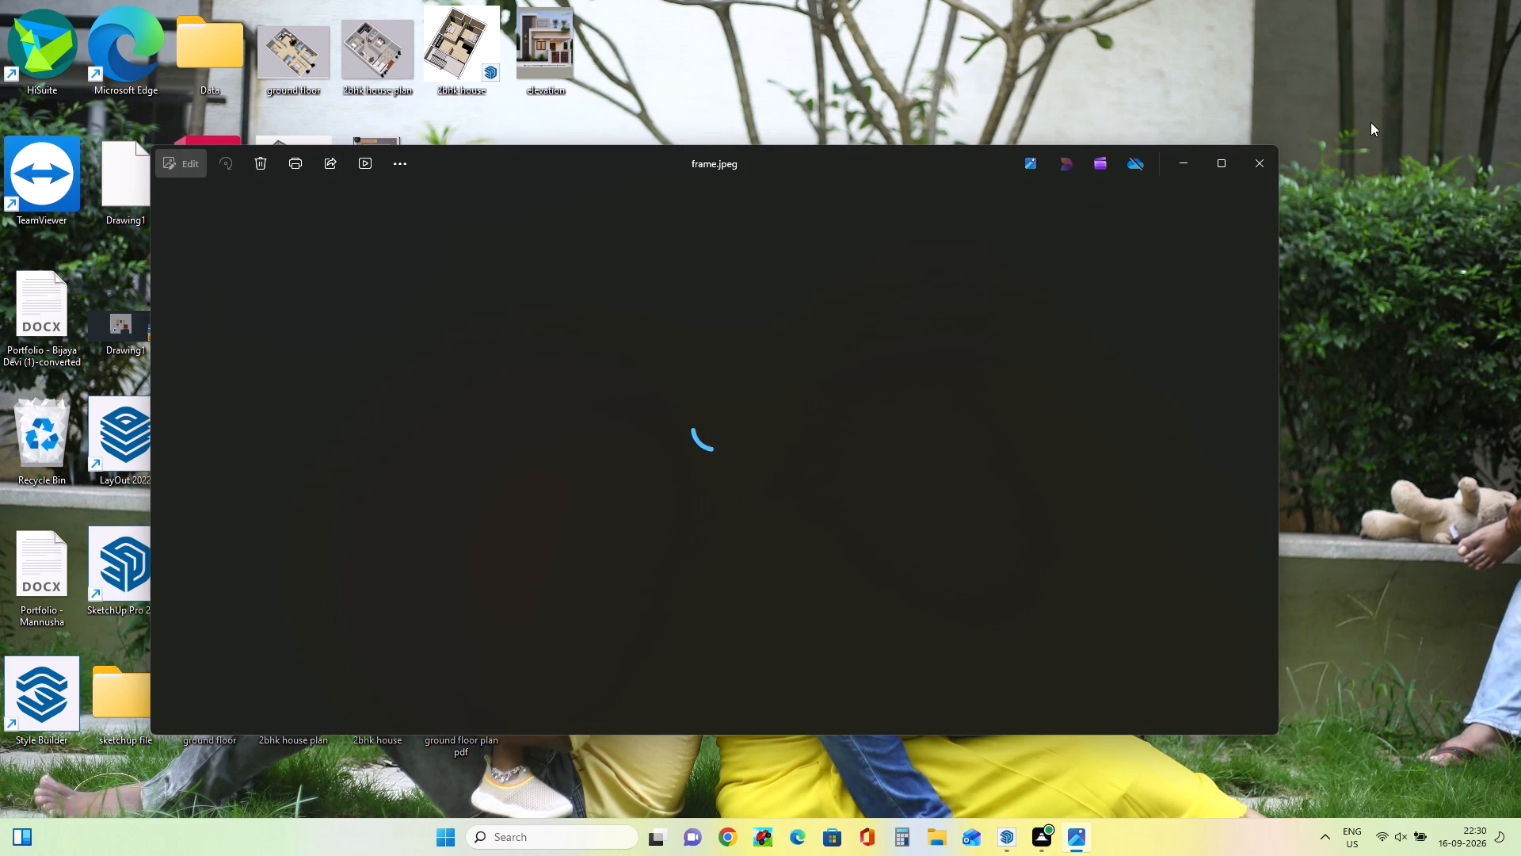
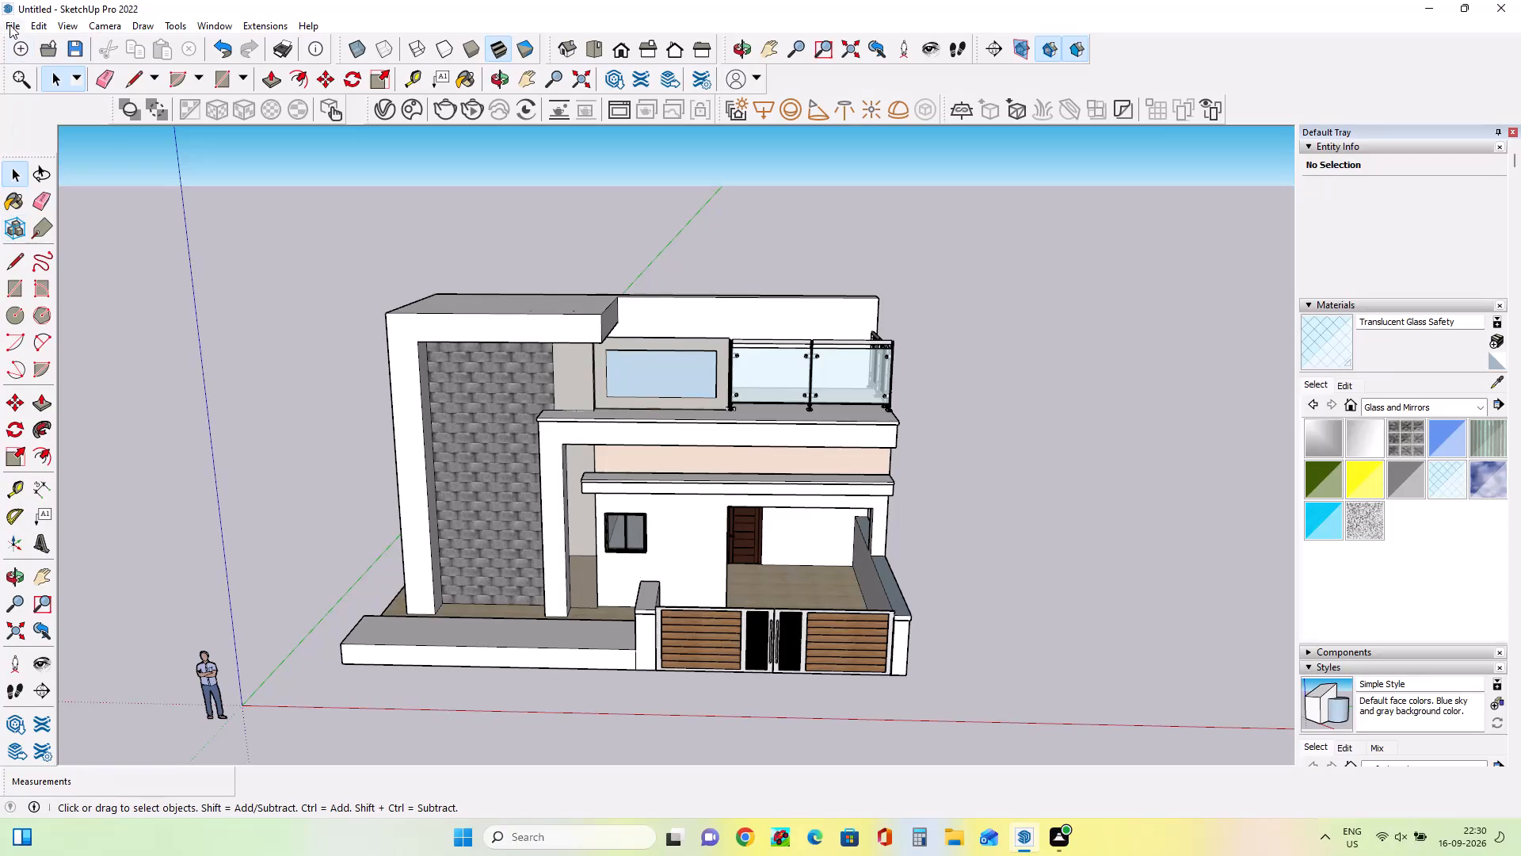
Import the "frame" picture from the Desktop as an image and place it over the upper-floor wall's glass panel, about 10' 7" wide.
left_click(9, 23)
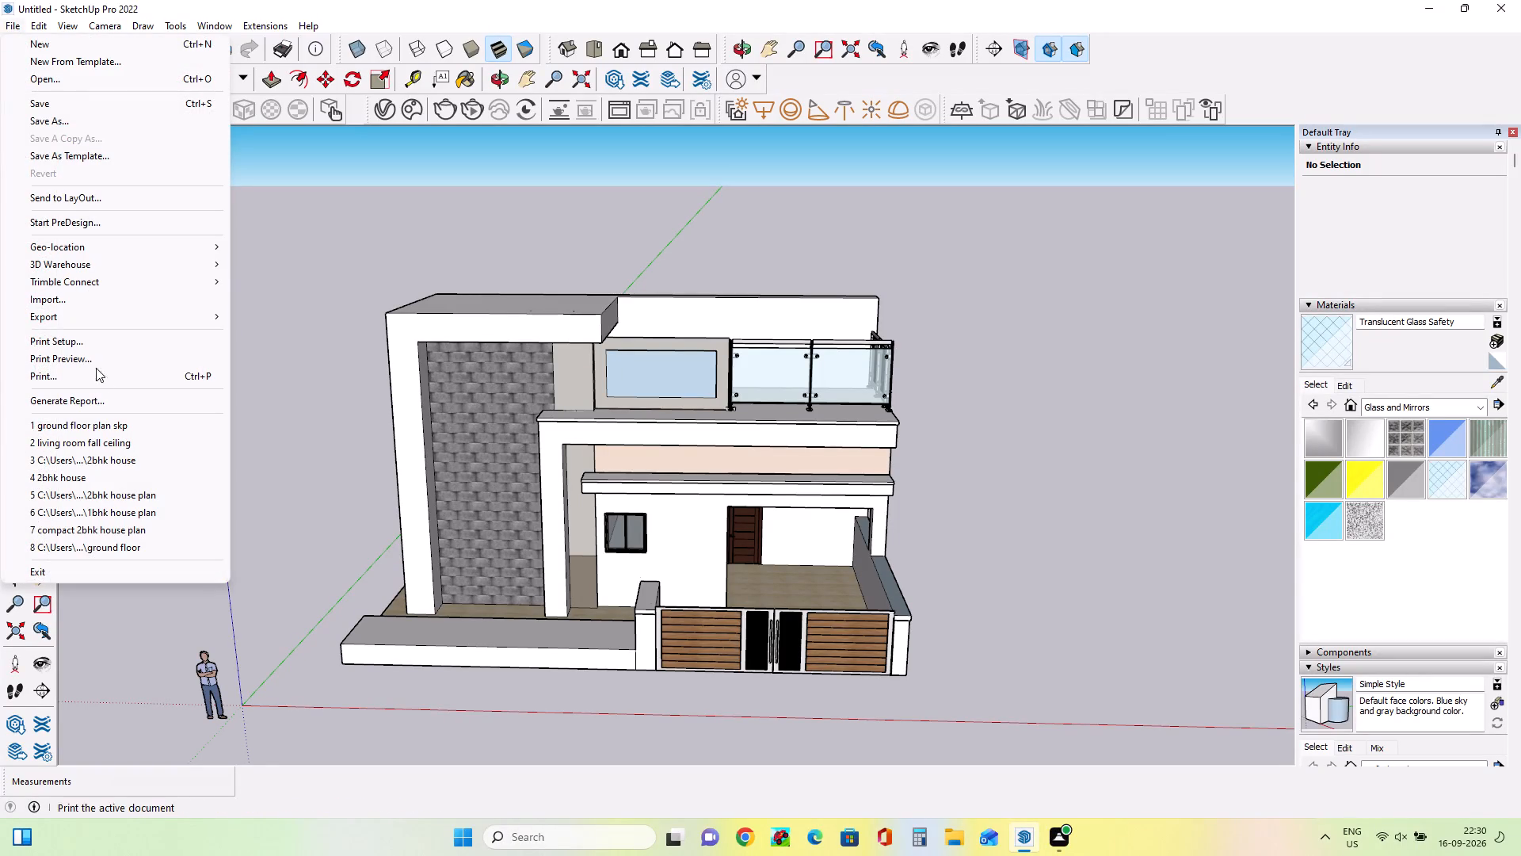
left_click(93, 294)
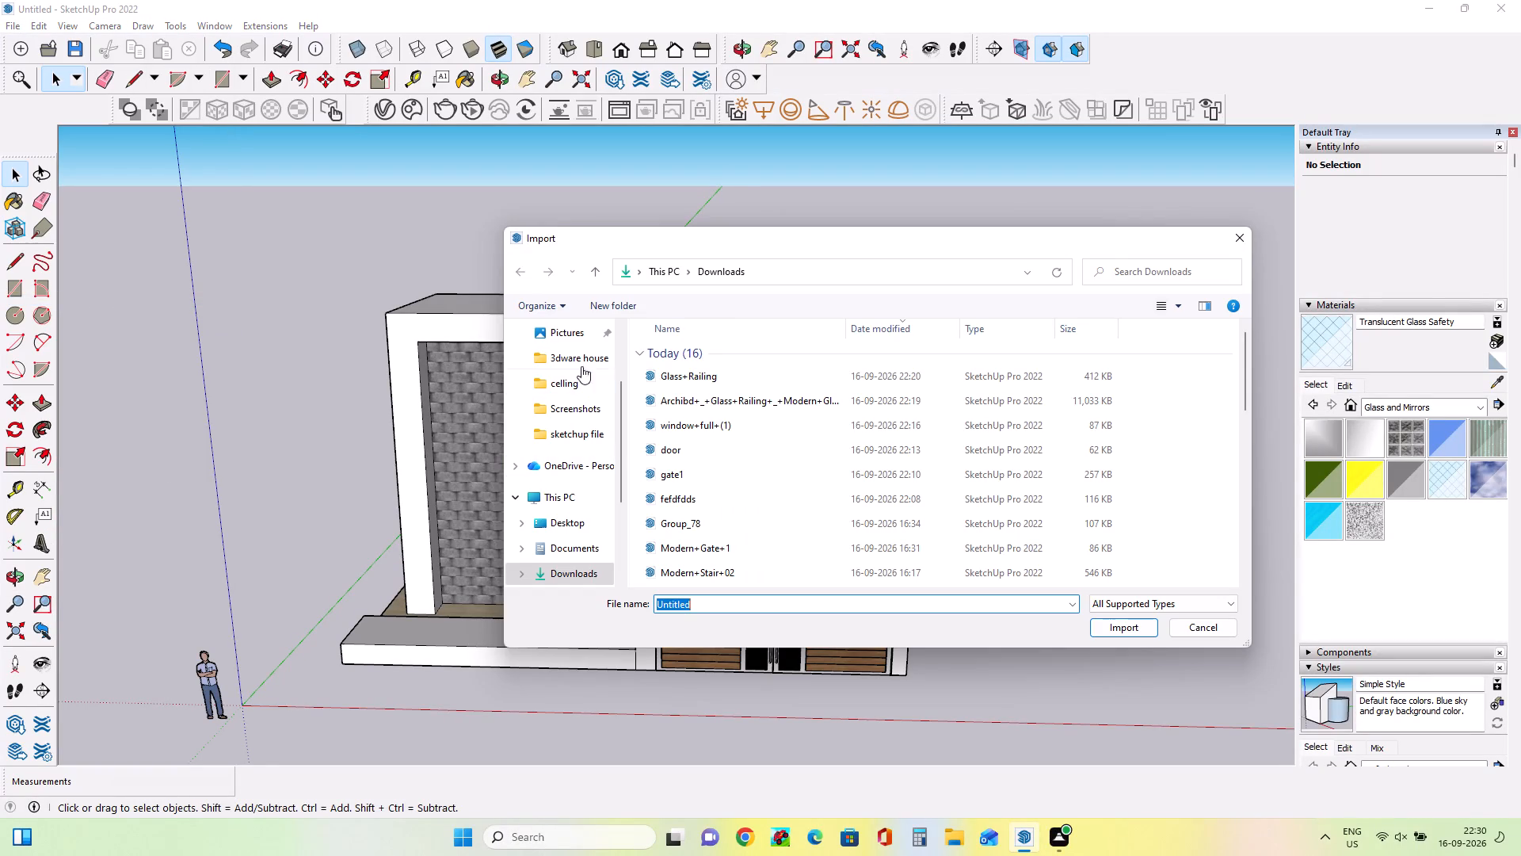
scroll(584, 396, "up", 6)
left_click(583, 368)
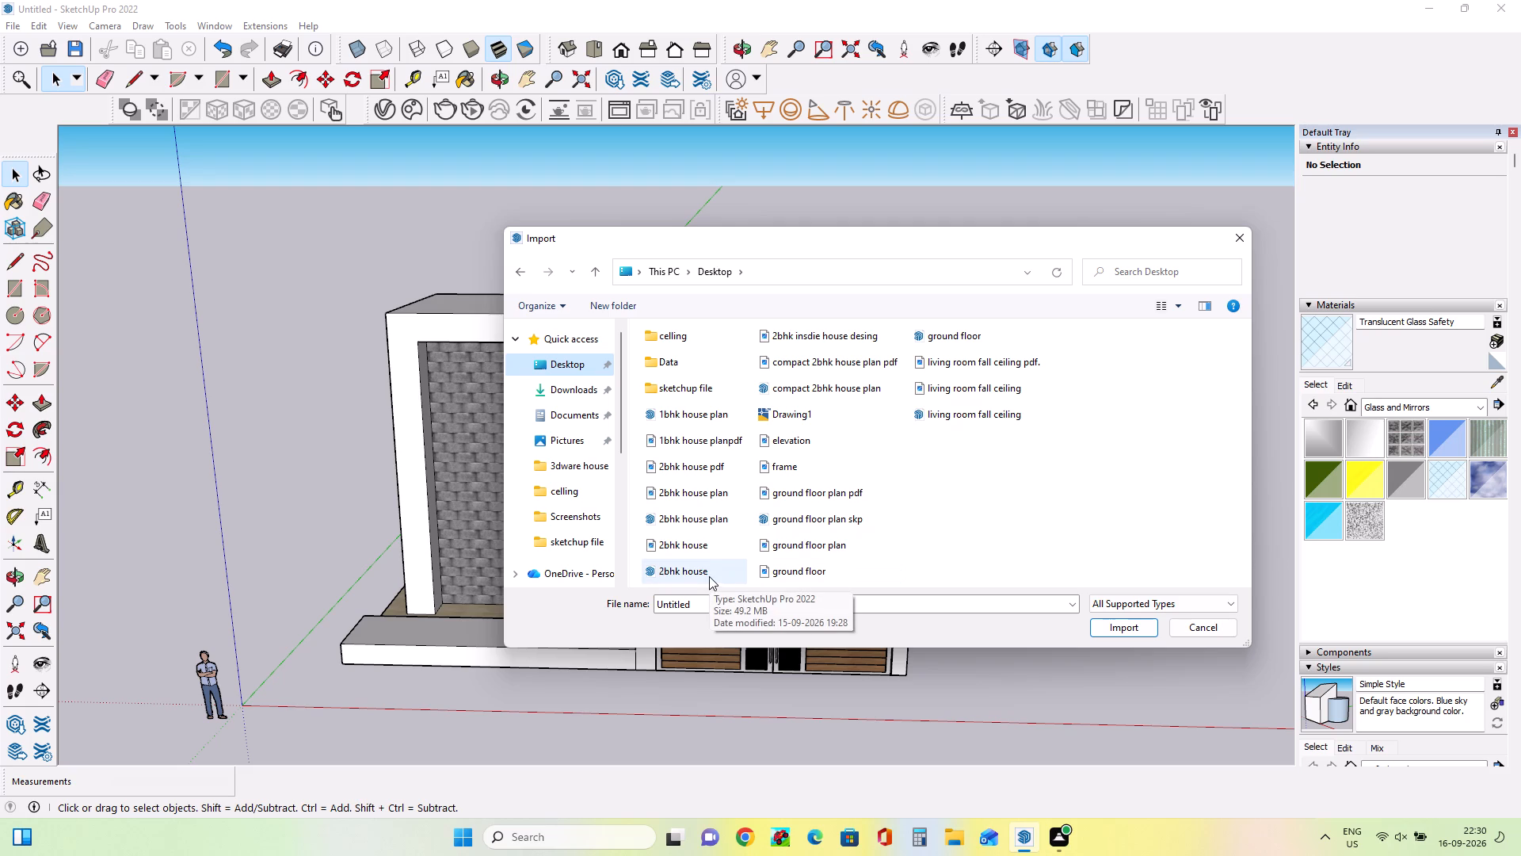
left_click(793, 457)
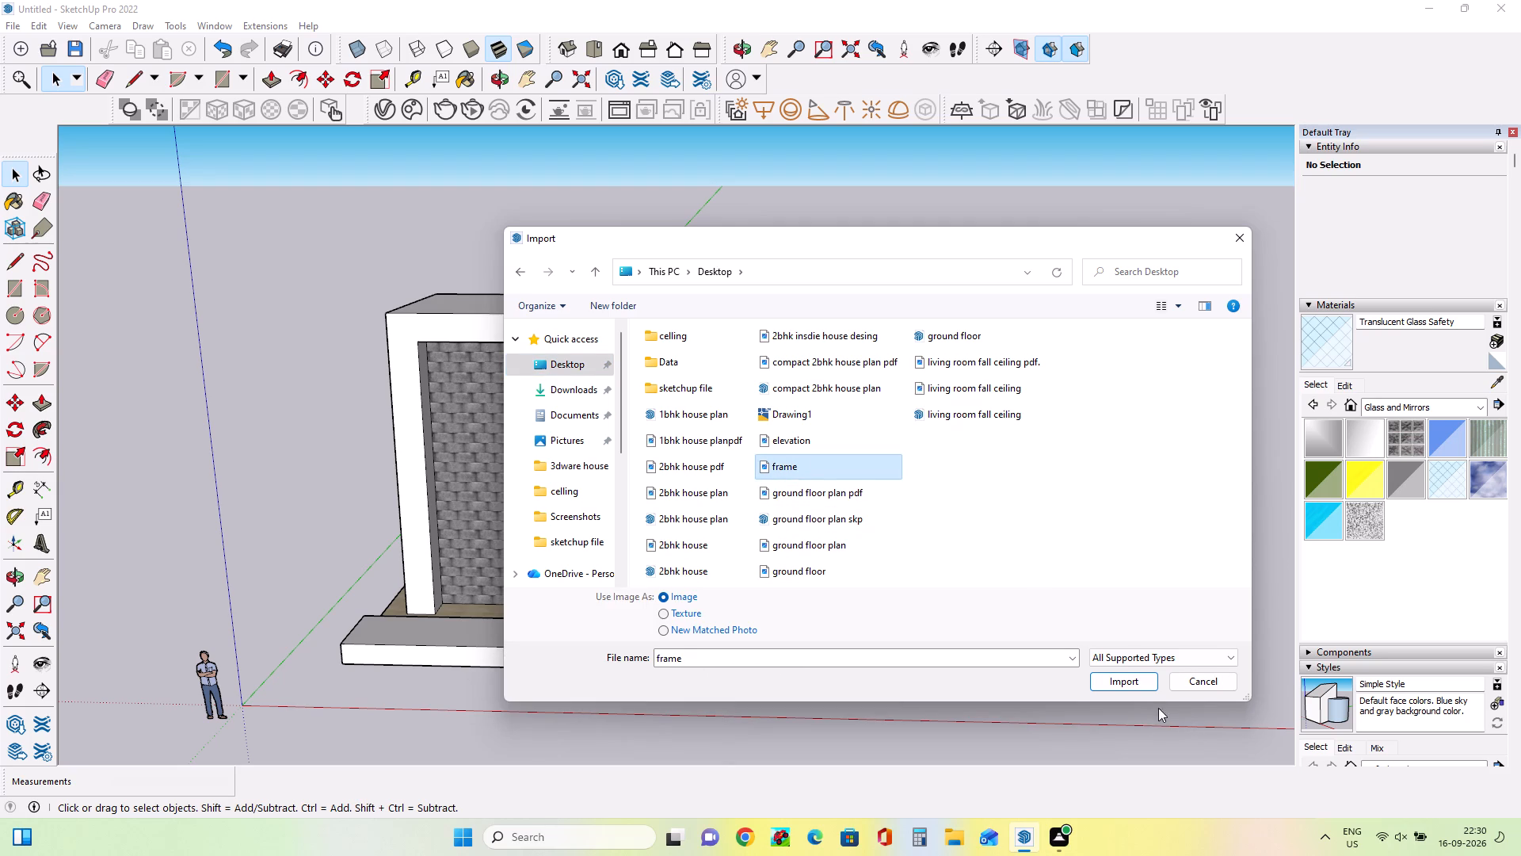
left_click(1134, 694)
right_click(1134, 694)
left_click(1134, 683)
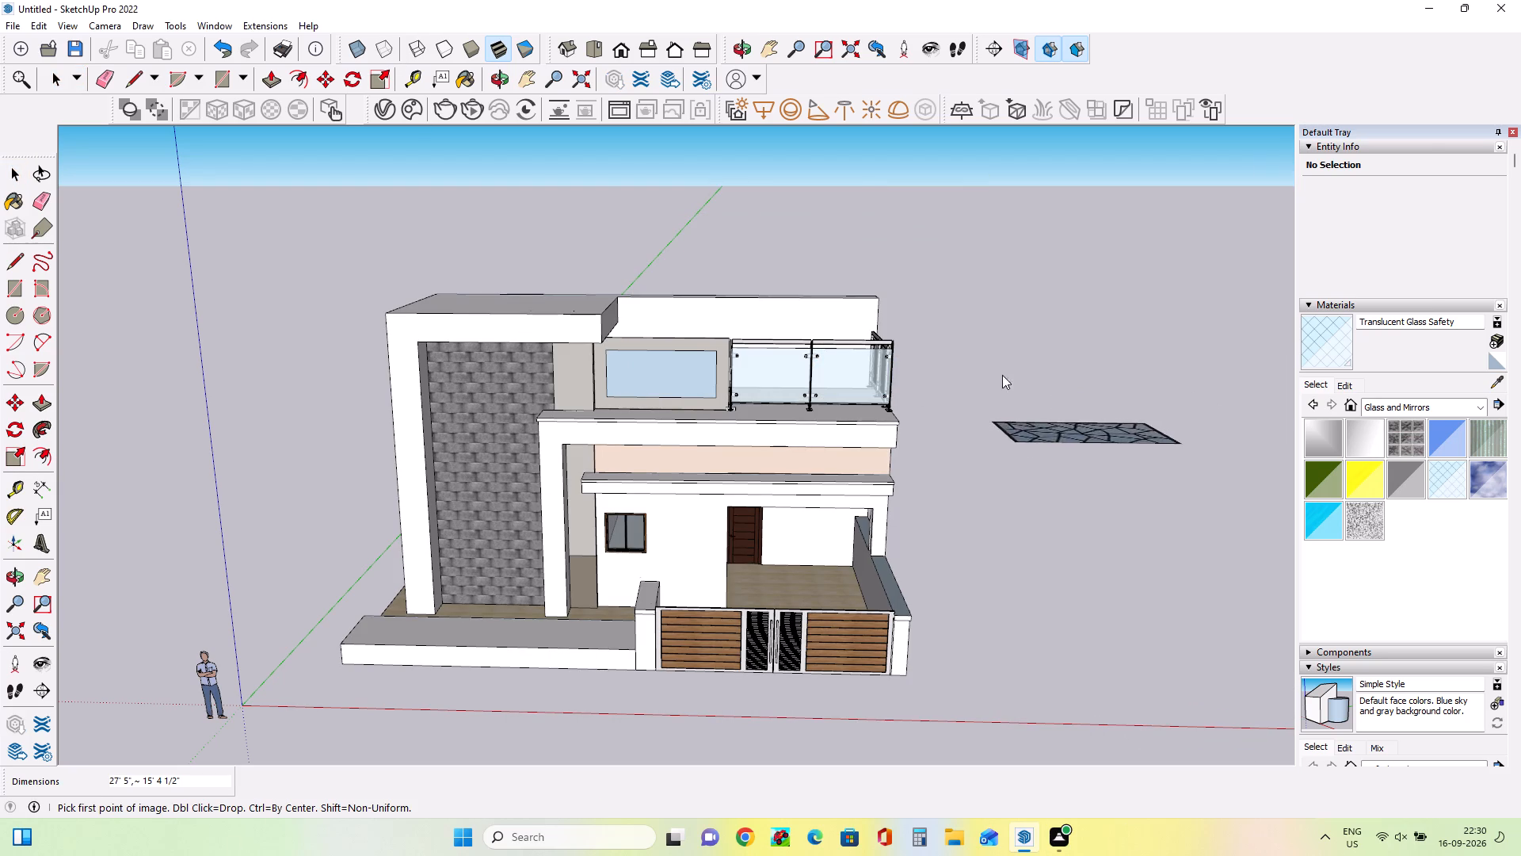
left_click(612, 400)
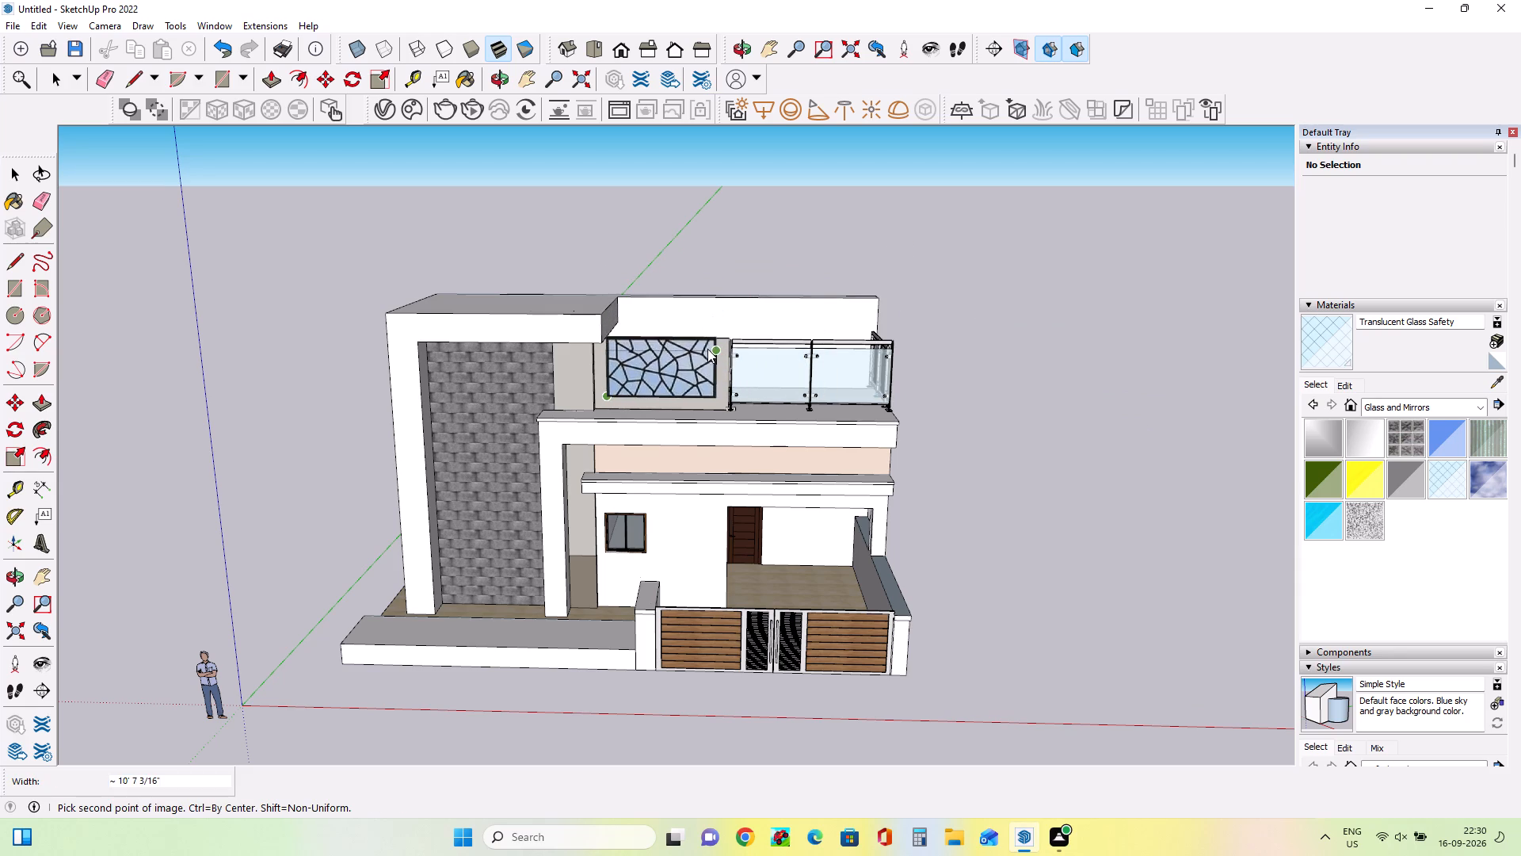
left_click(710, 355)
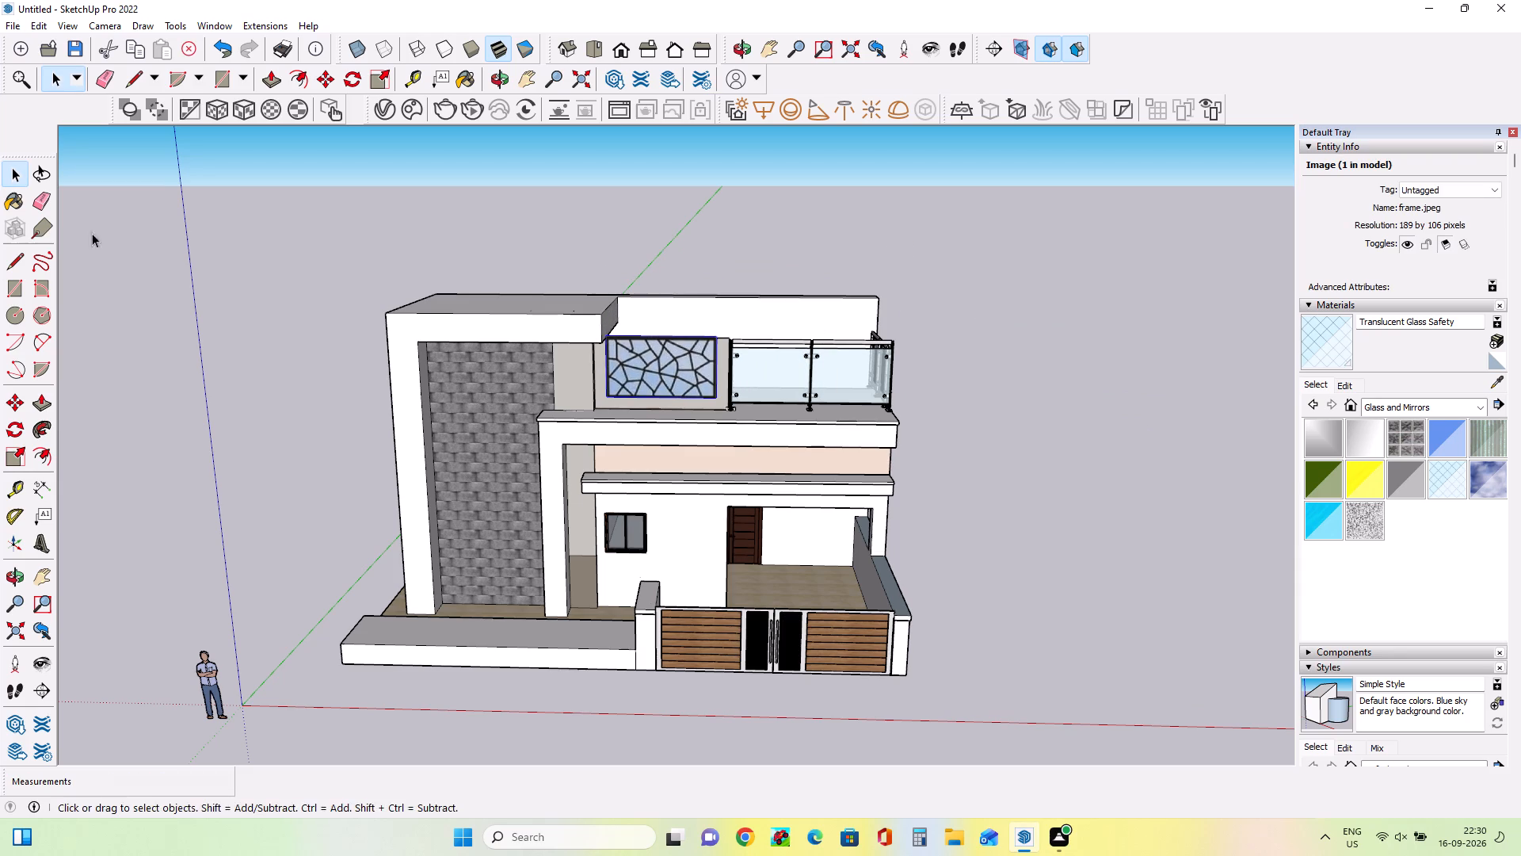
Scale the frame image's height by about 0.77 from its top edge to fit the upper-floor wall panel.
left_click(6, 476)
left_click(13, 457)
right_click(13, 457)
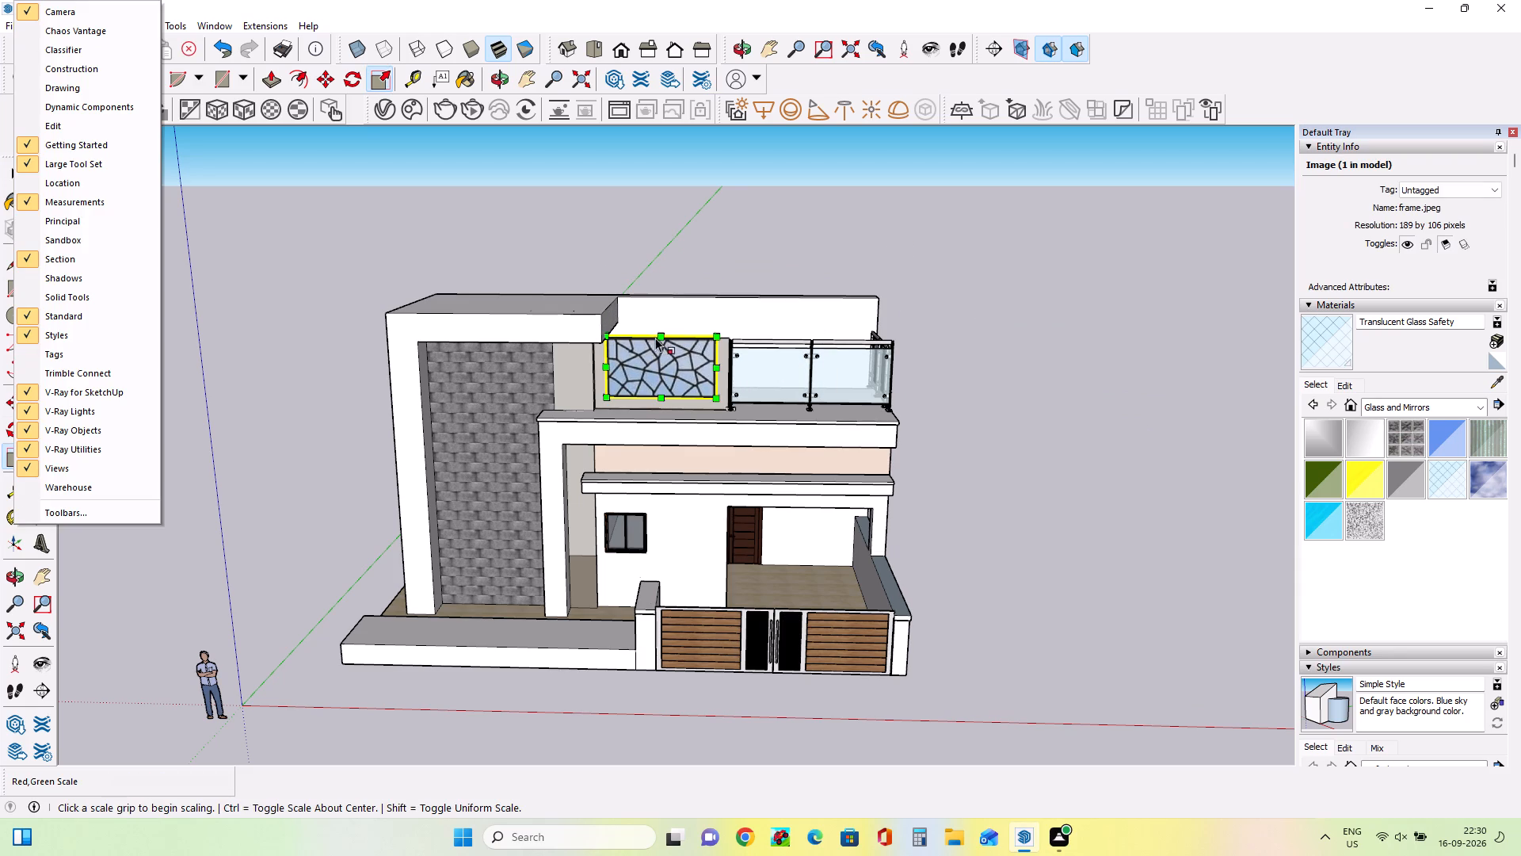
left_click(642, 227)
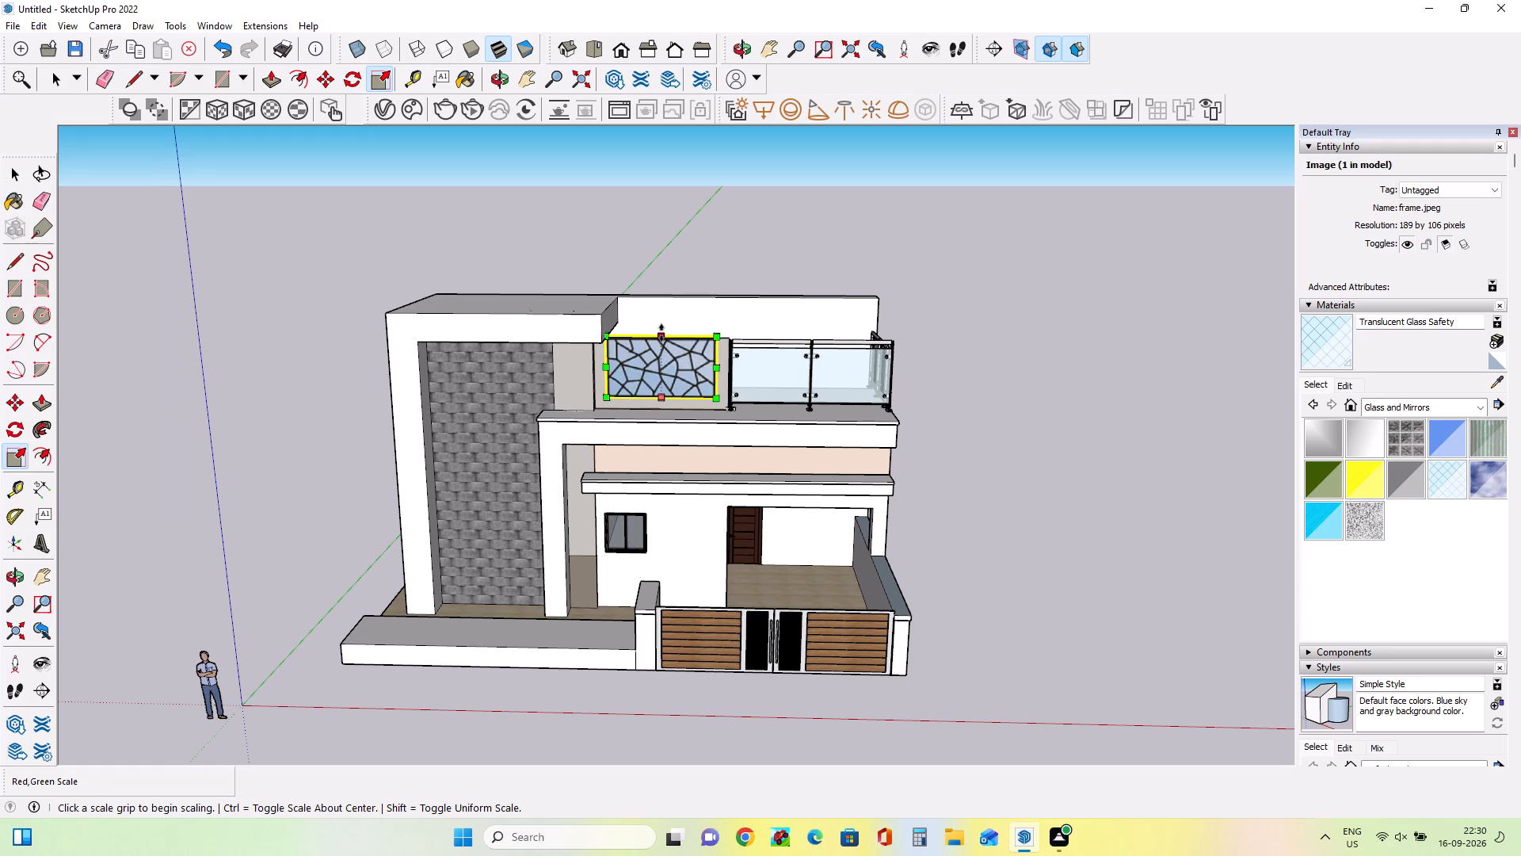
left_click_drag(661, 335, 662, 353)
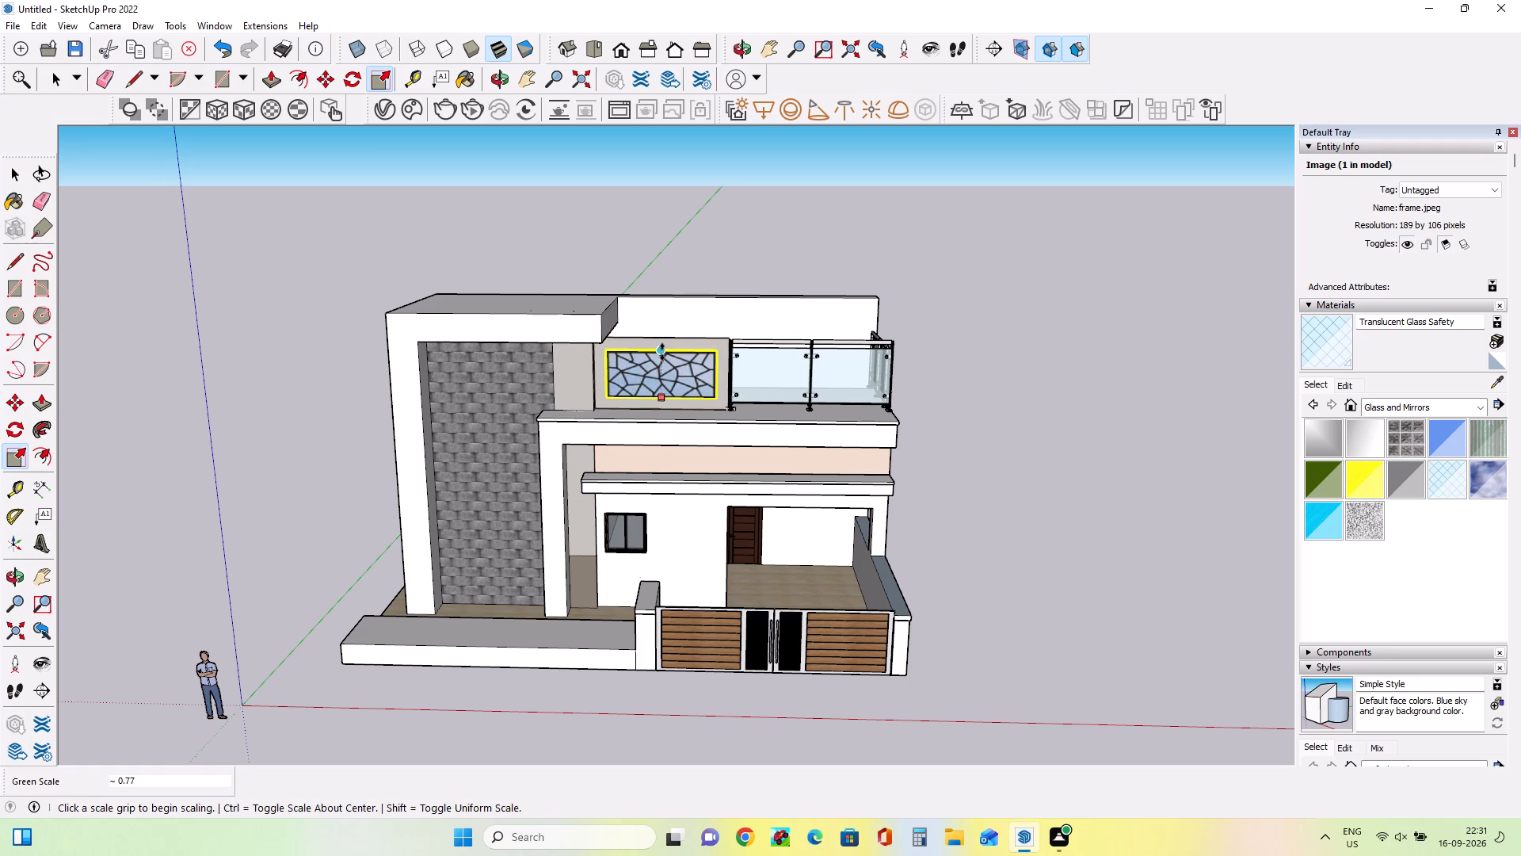
left_click(14, 176)
left_click(242, 266)
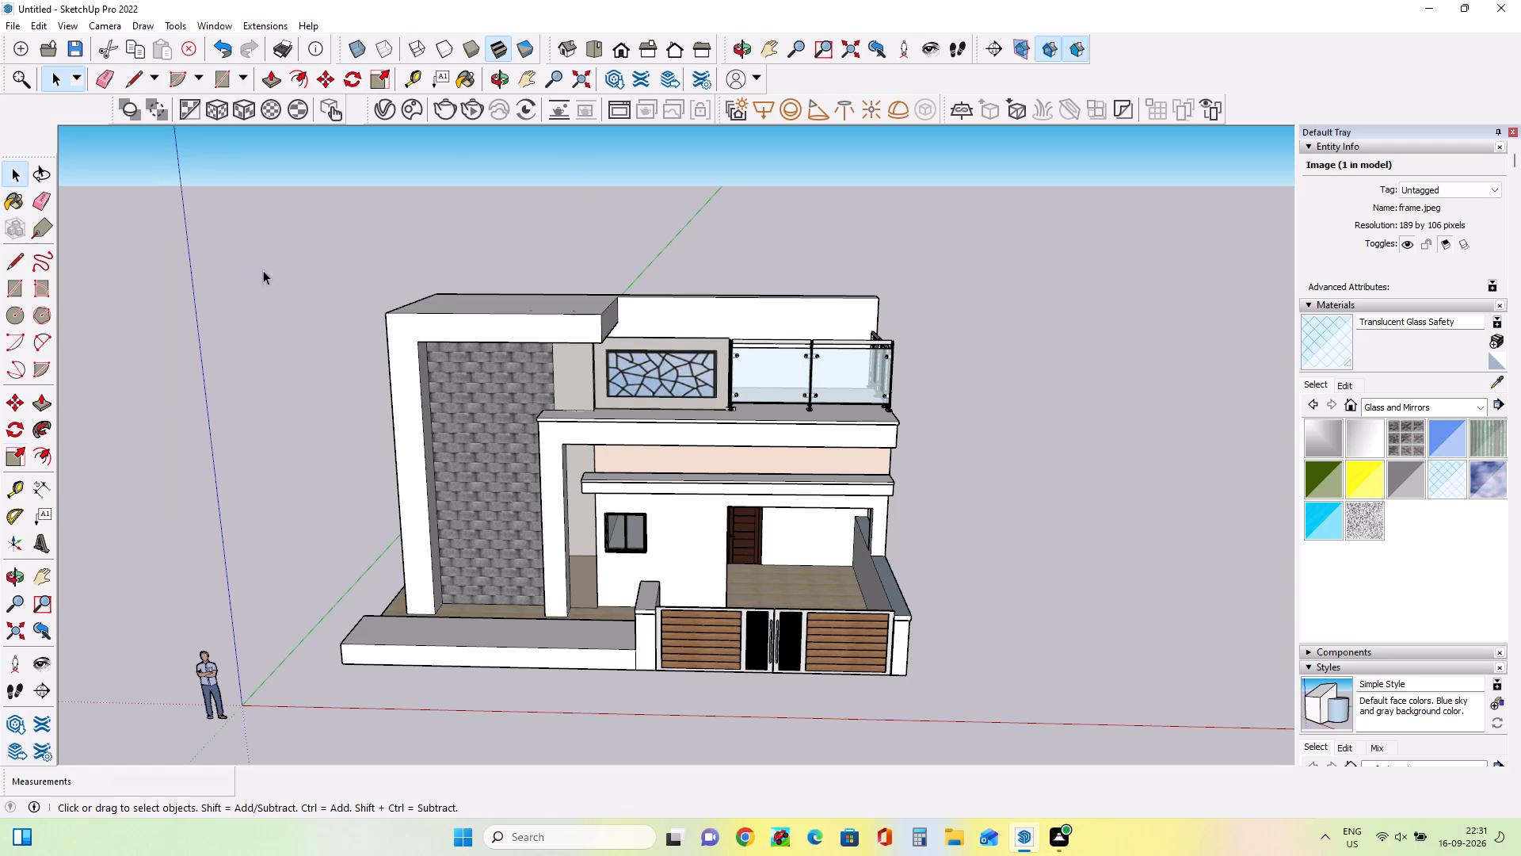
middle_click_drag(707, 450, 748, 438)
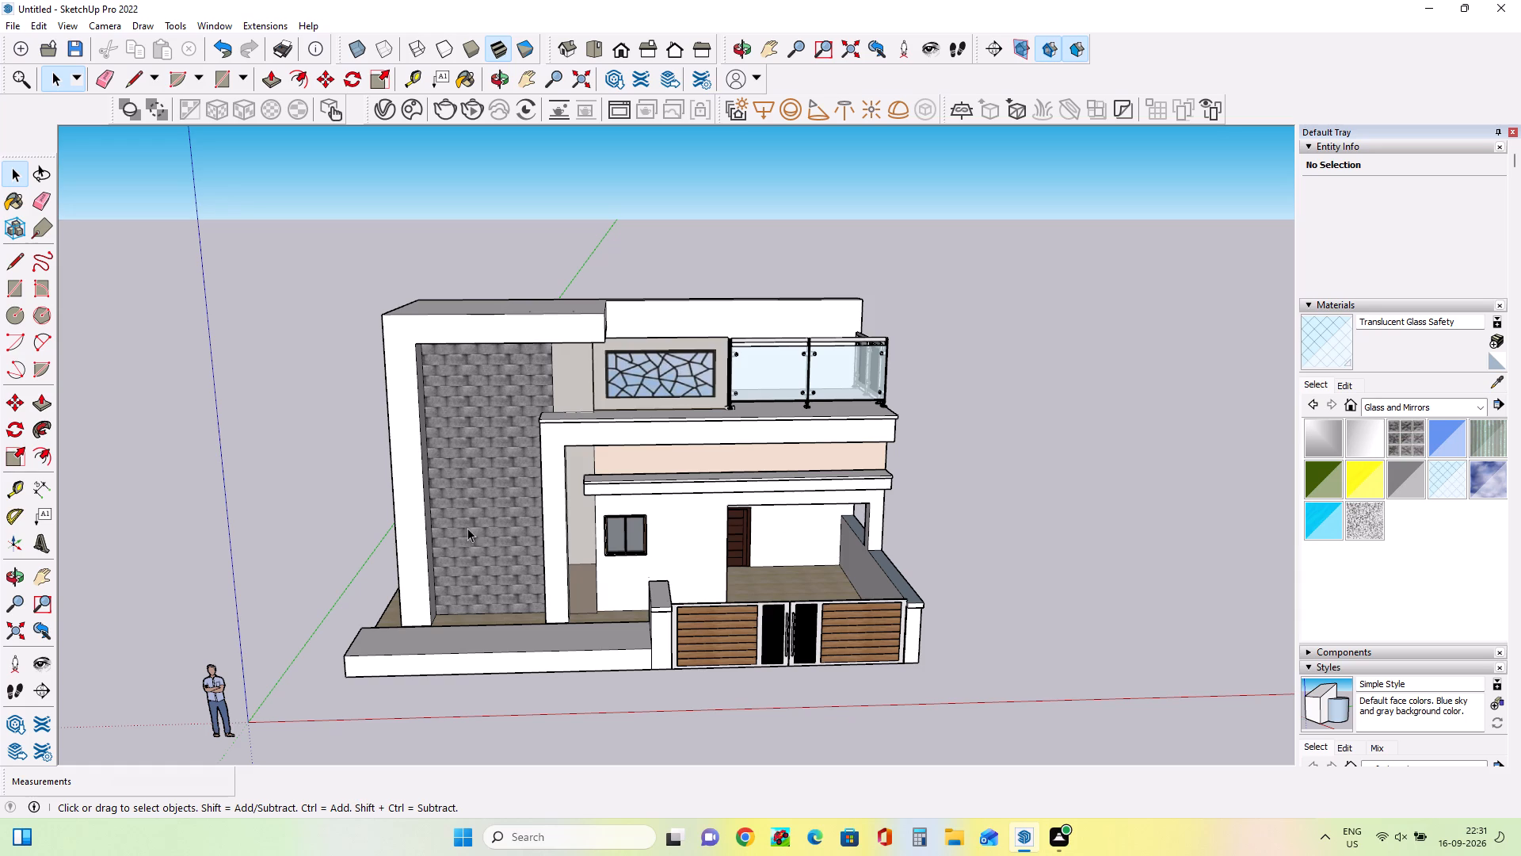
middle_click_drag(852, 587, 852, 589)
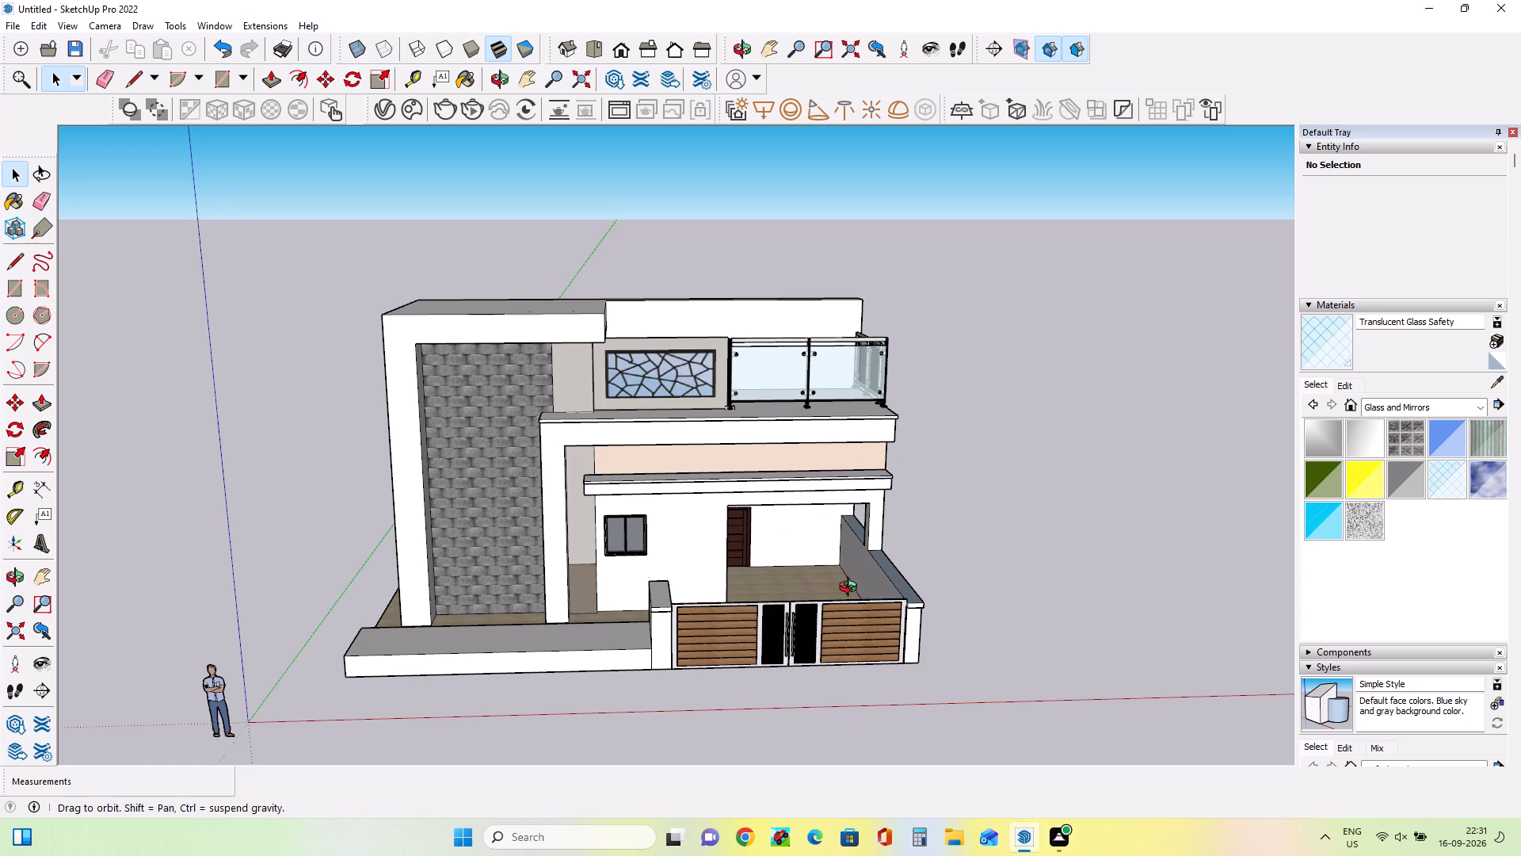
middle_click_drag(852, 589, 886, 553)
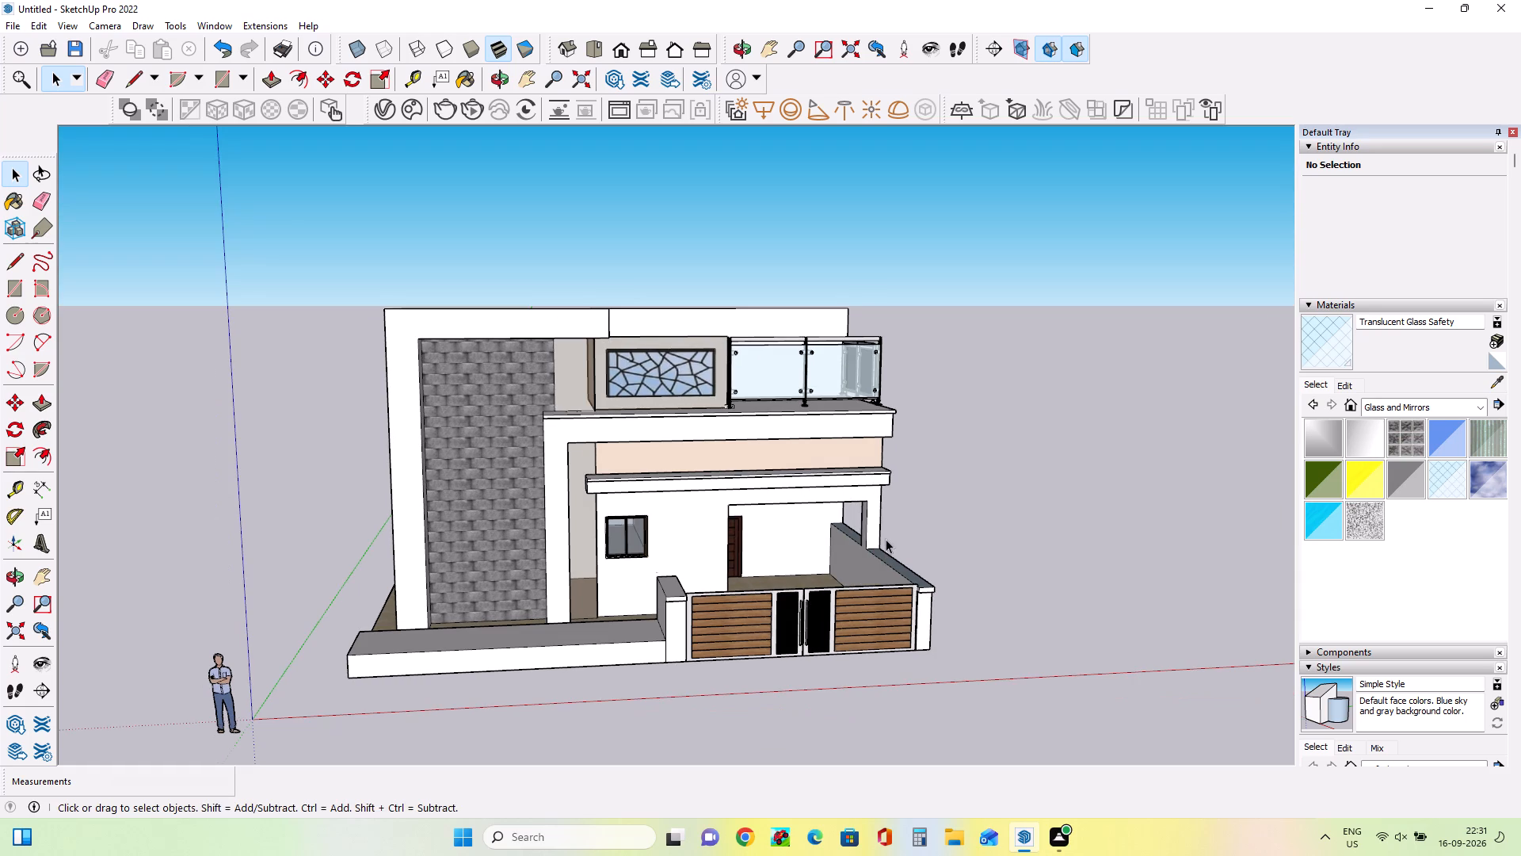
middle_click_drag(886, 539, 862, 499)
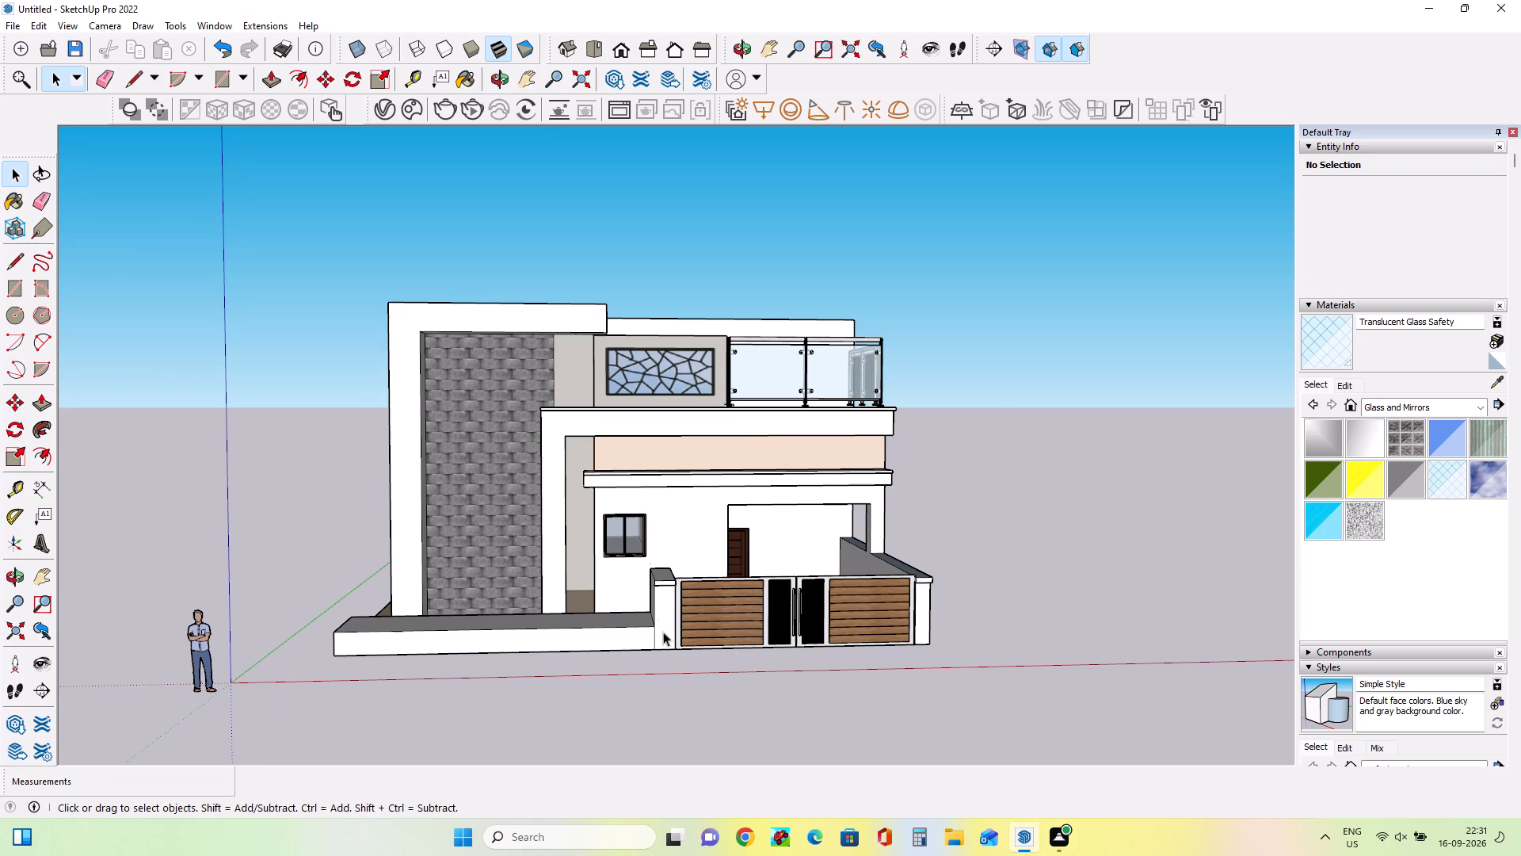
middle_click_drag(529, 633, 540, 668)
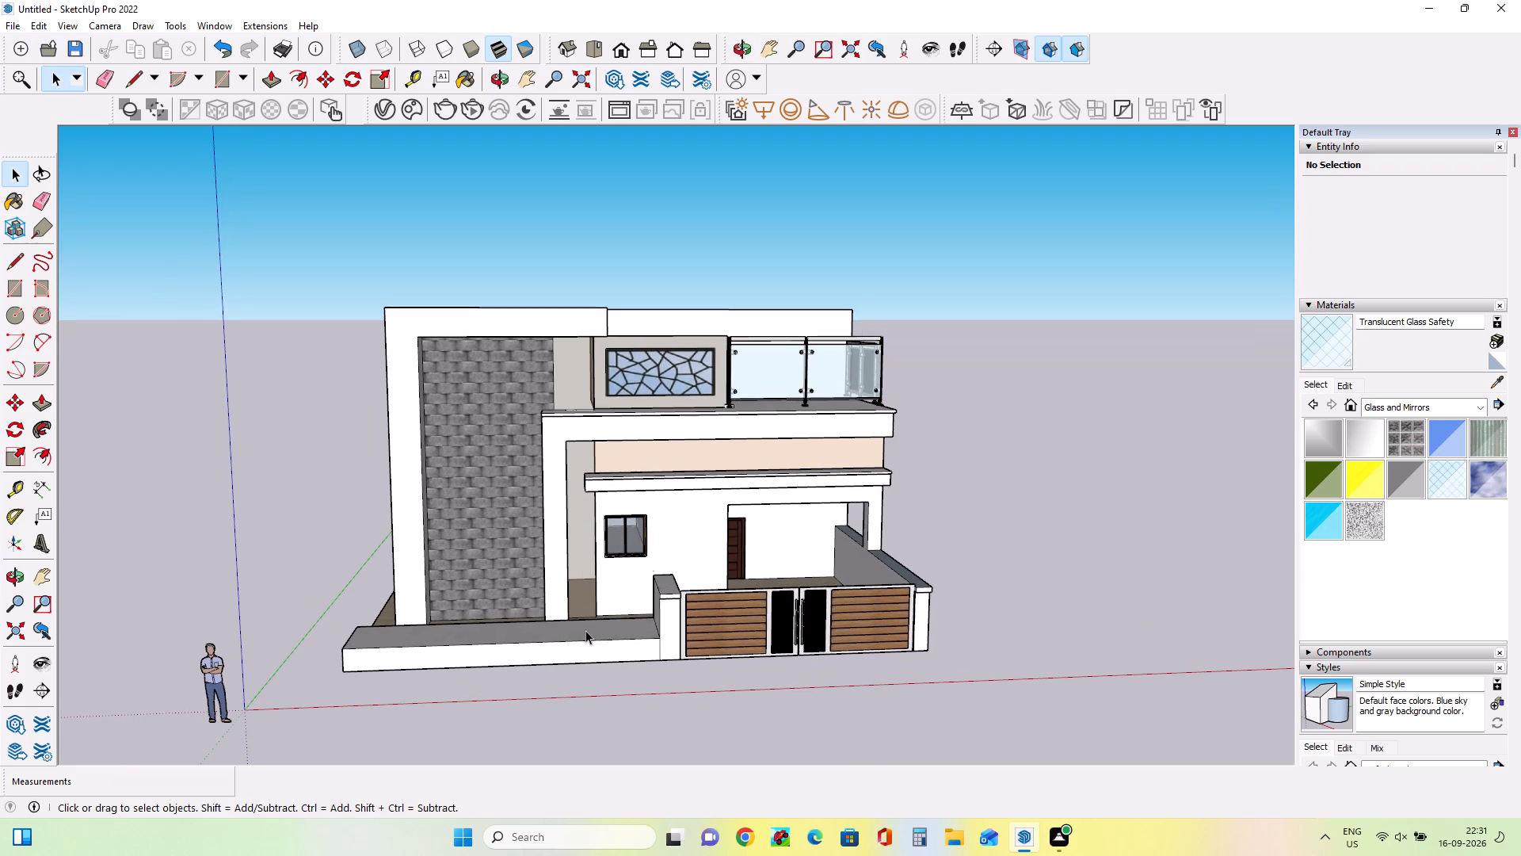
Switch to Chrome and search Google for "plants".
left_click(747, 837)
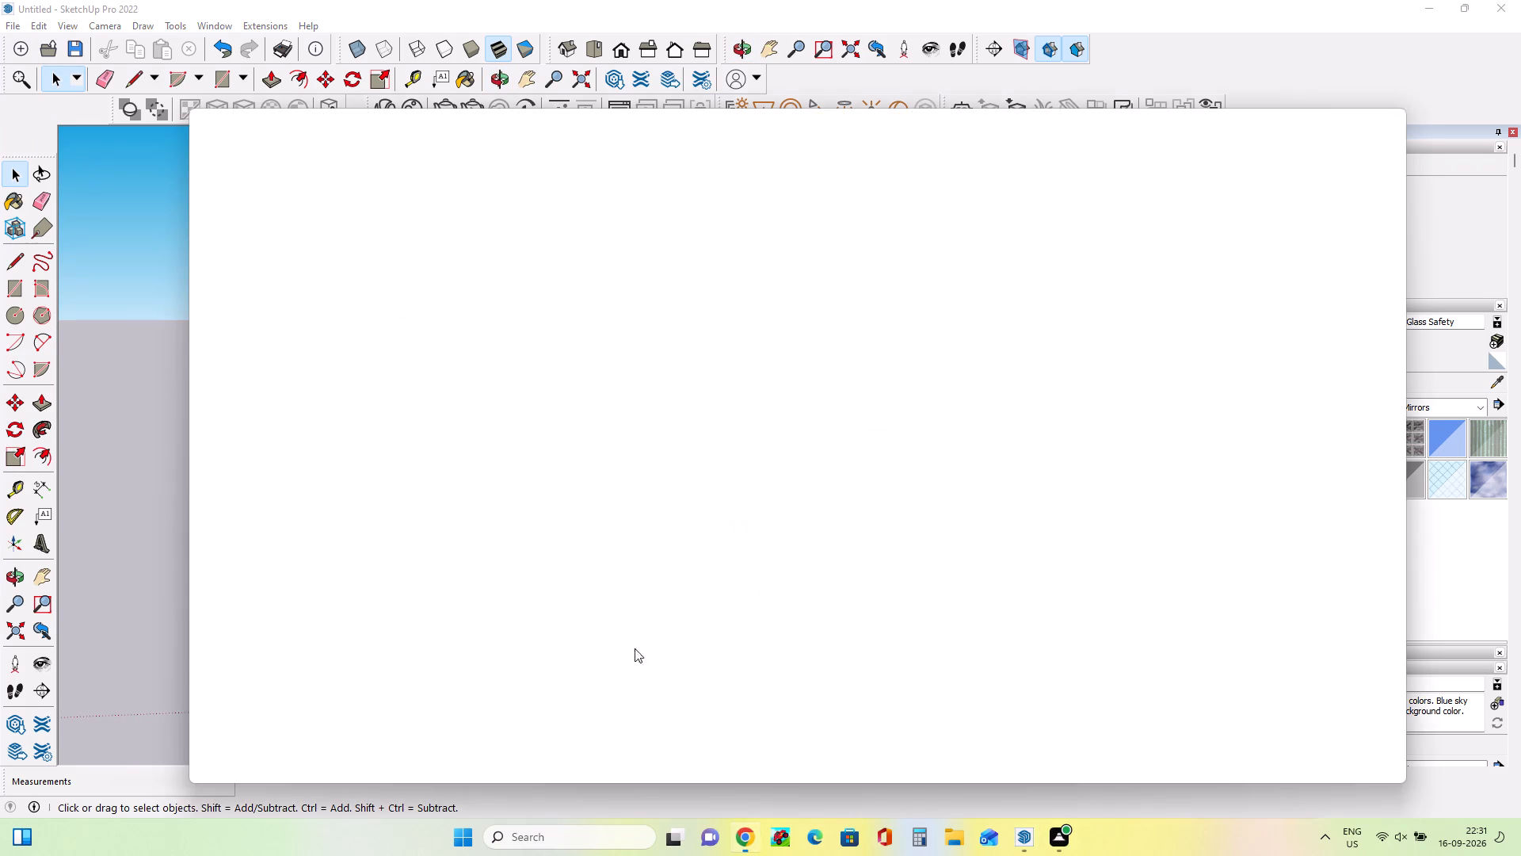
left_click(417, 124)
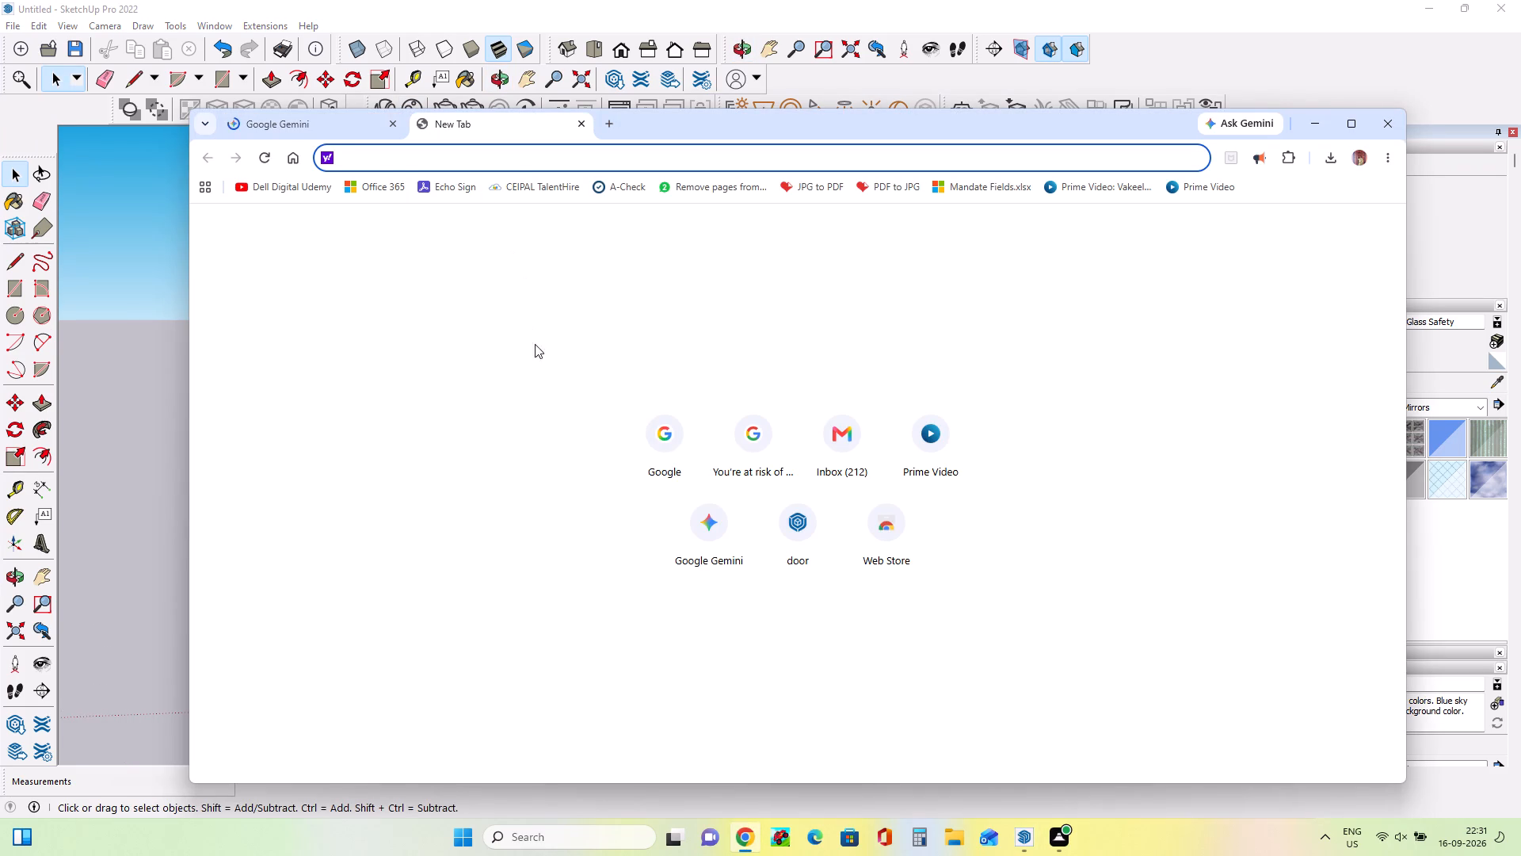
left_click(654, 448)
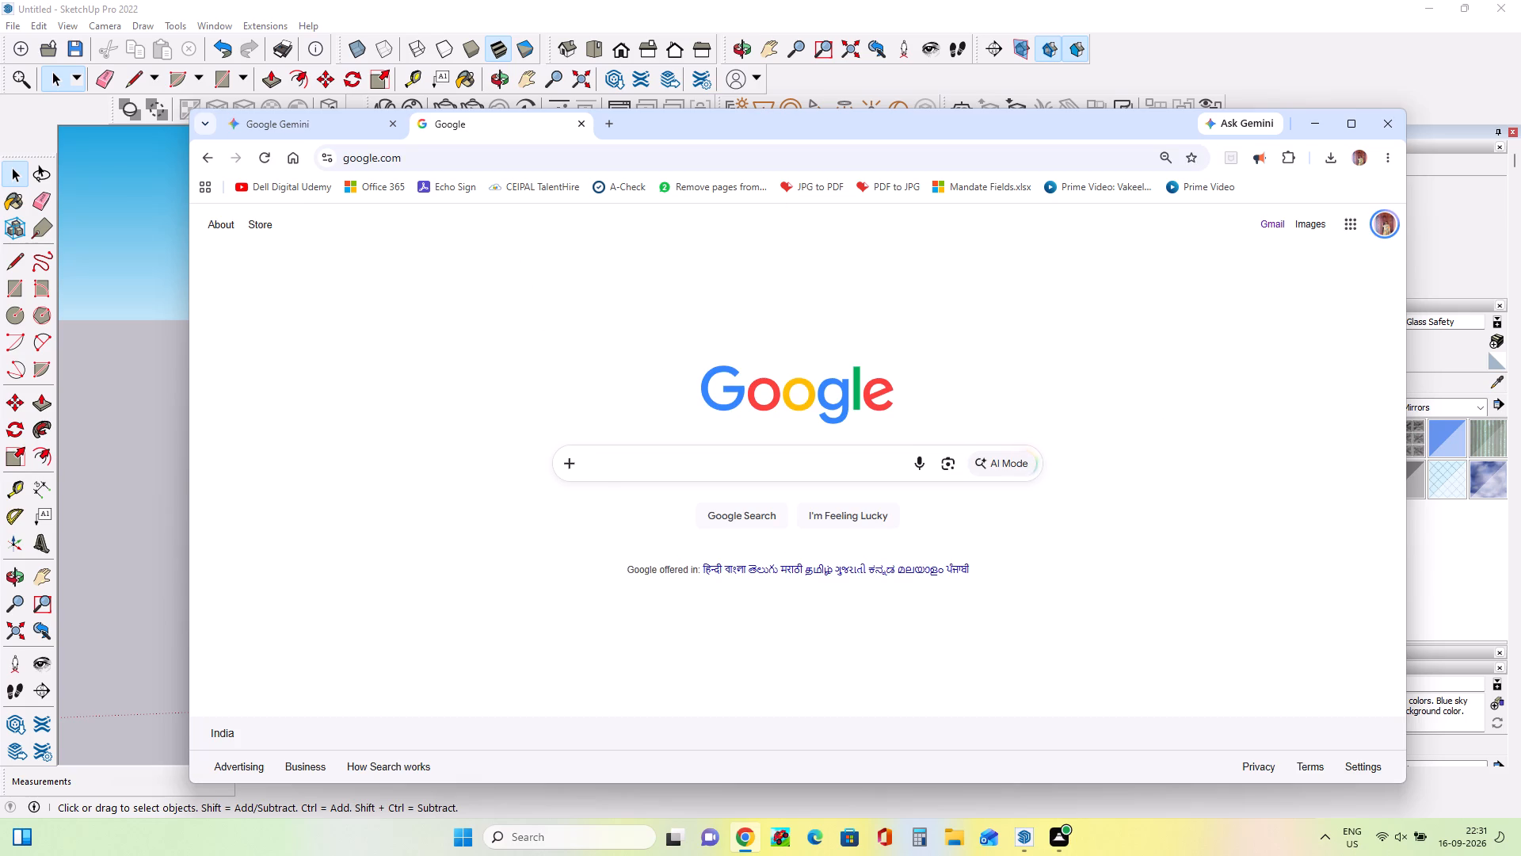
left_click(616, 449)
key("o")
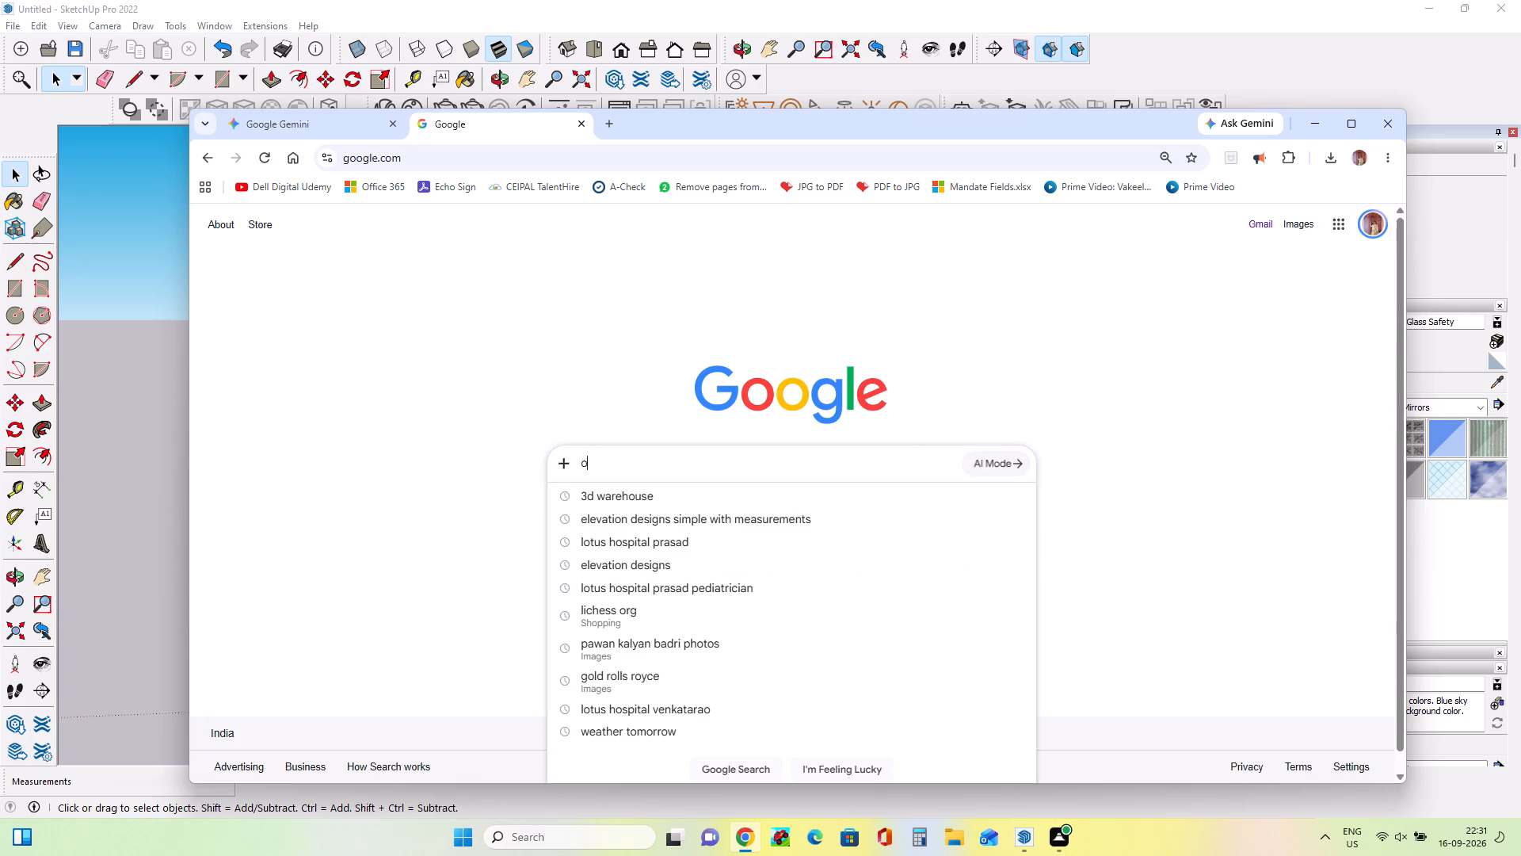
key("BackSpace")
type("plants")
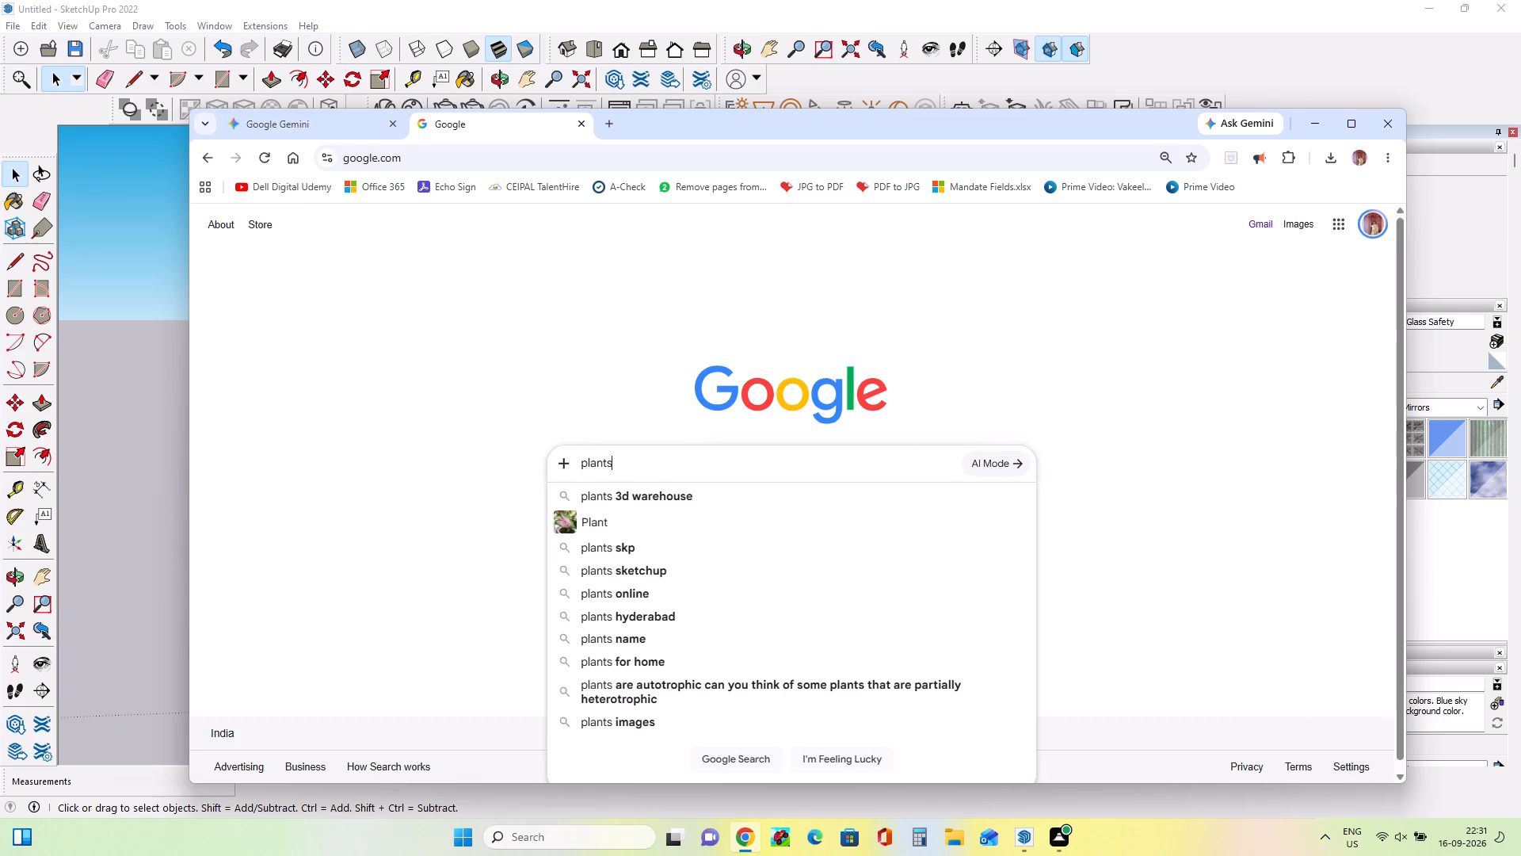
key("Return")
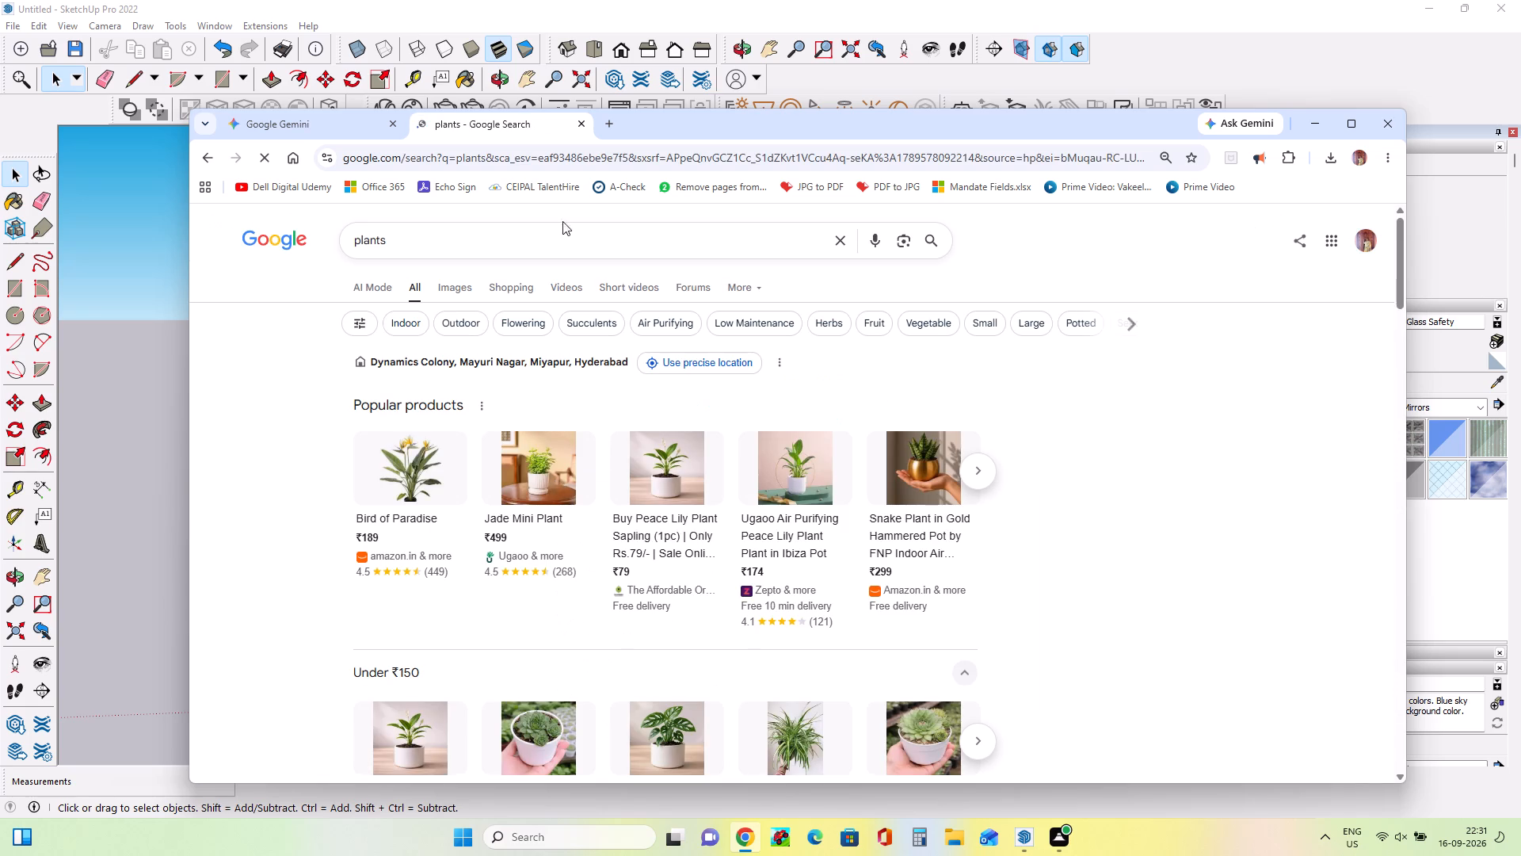
Search Google for "3d warehouse" instead and open the 3D Warehouse website.
left_click(447, 248)
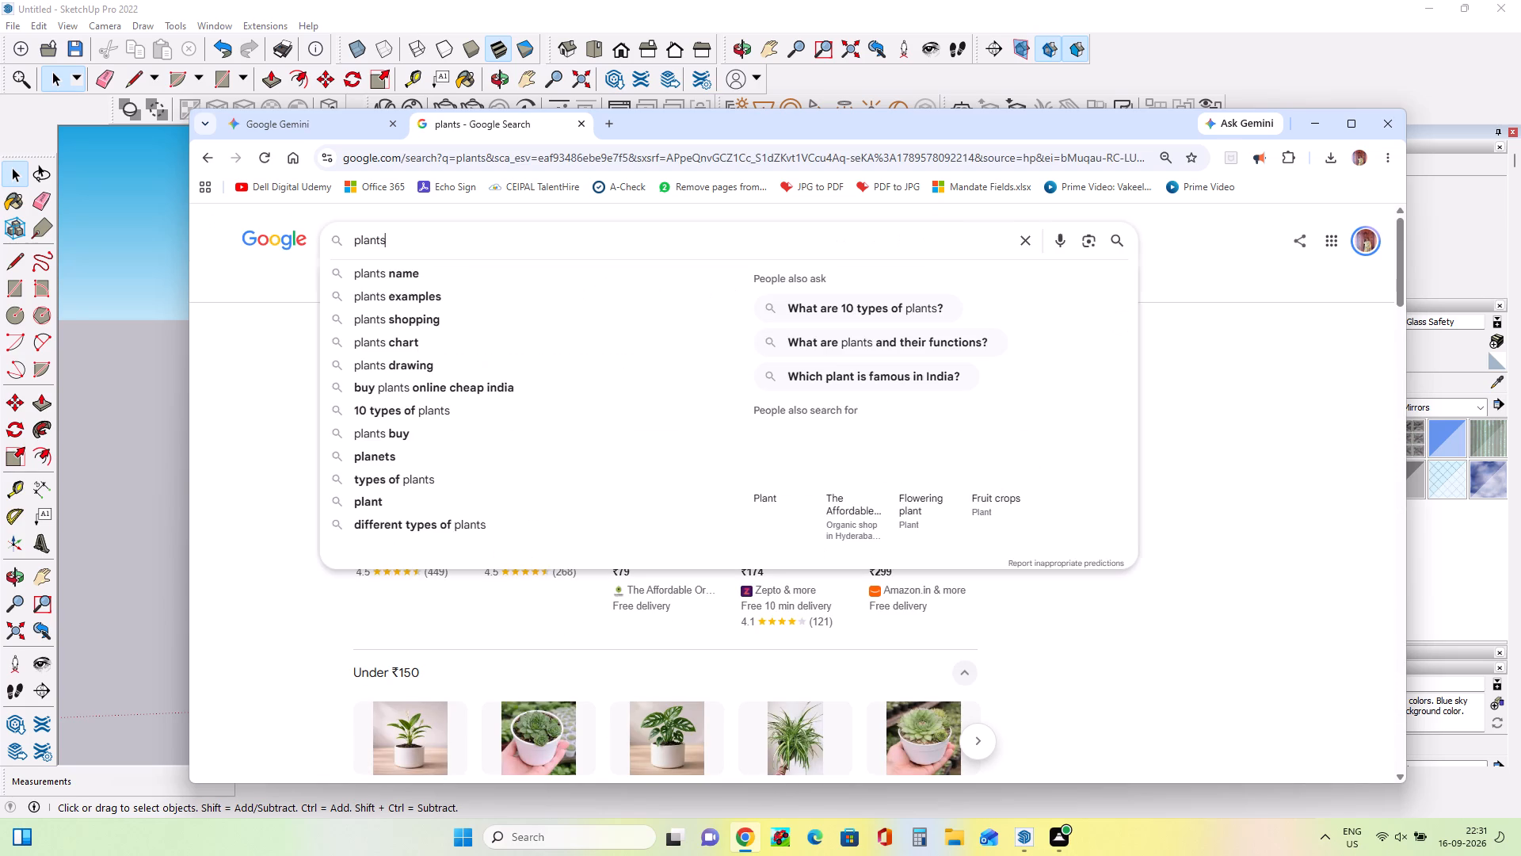
key("BackSpace")
key("BackSpace")
key("BackSpace")
key("BackSpace")
key("BackSpace")
key("BackSpace")
key("BackSpace")
key("BackSpace")
key("BackSpace")
key("BackSpace")
key("BackSpace")
key("BackSpace")
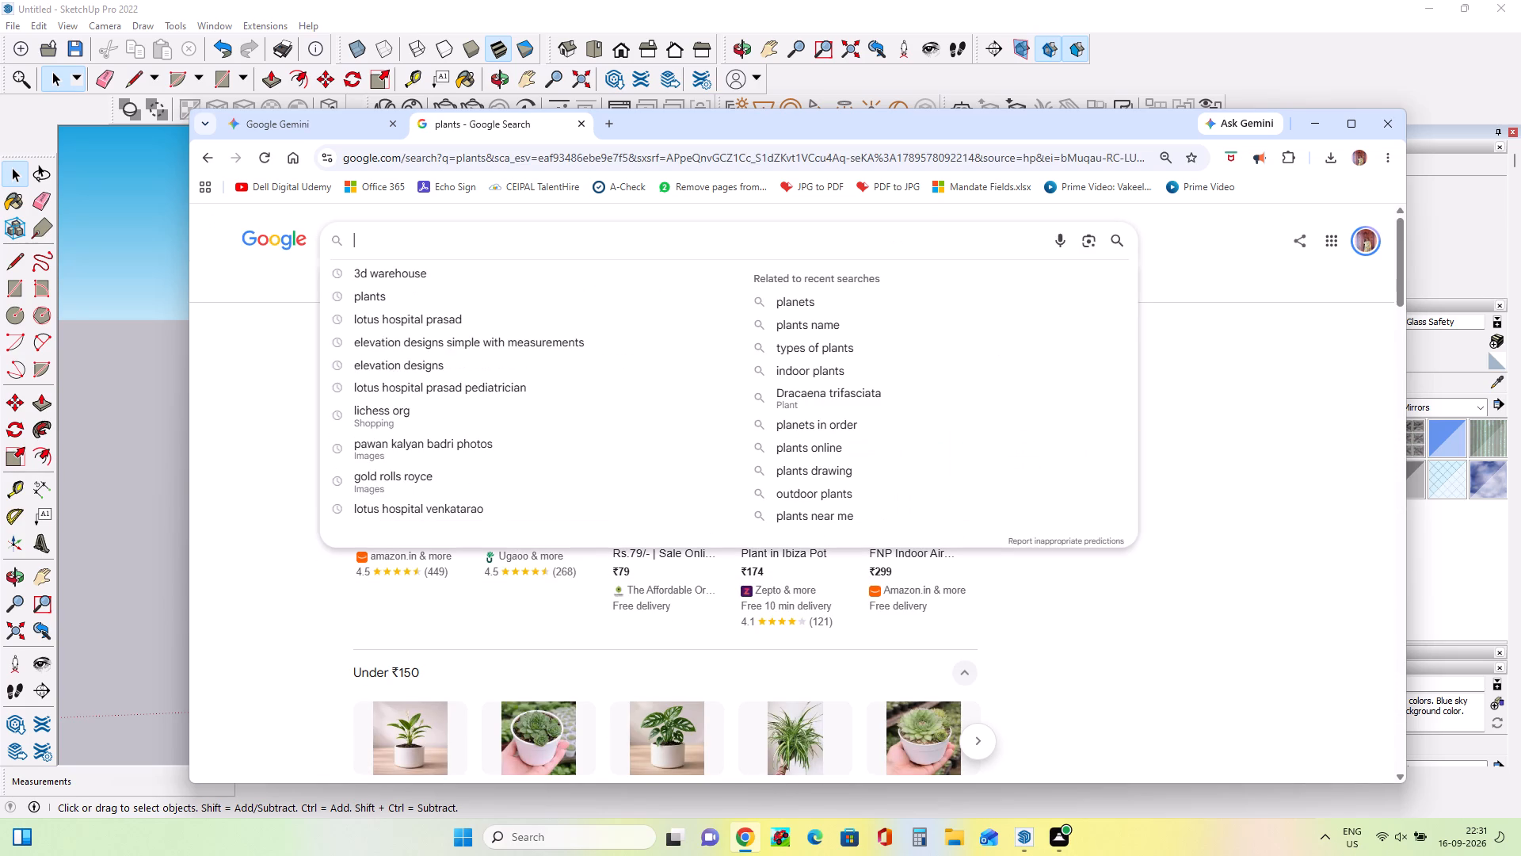
left_click(387, 269)
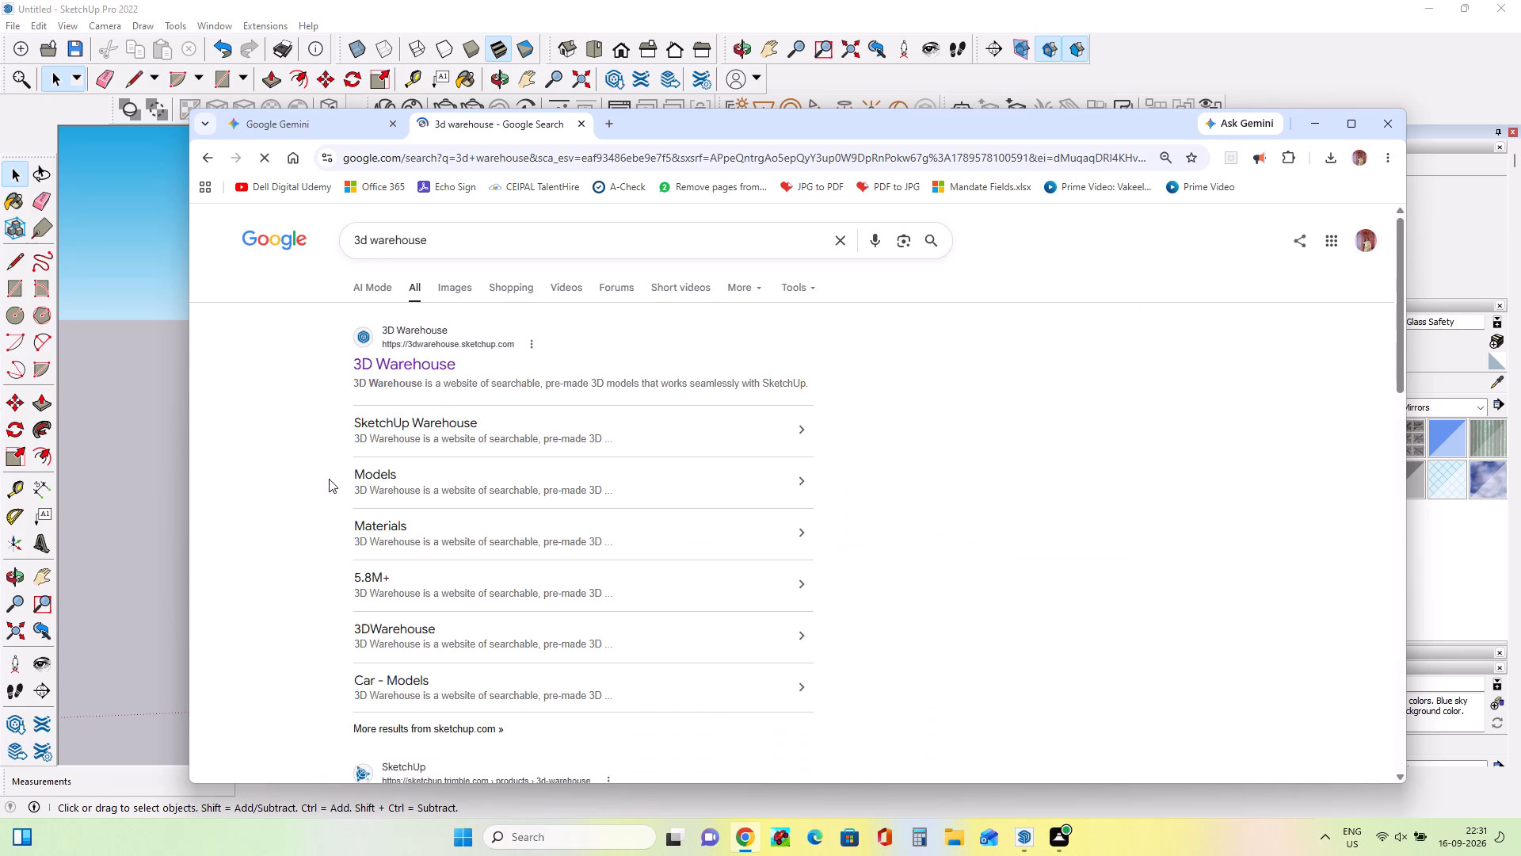
left_click(438, 356)
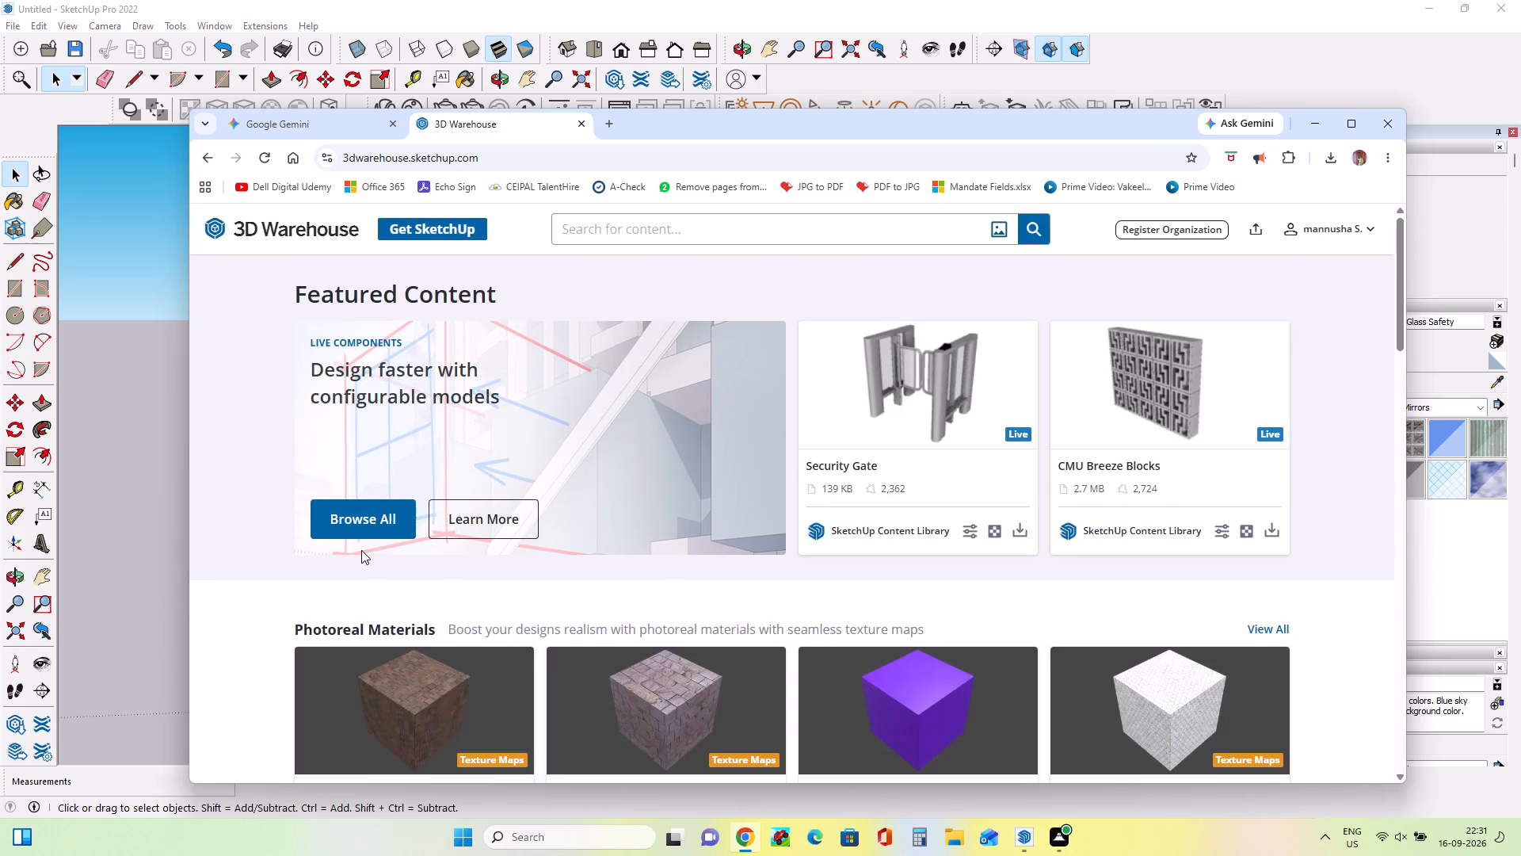
Search 3D Warehouse for "plants" and browse the plant models.
scroll(423, 556, "down", 2)
left_click(600, 228)
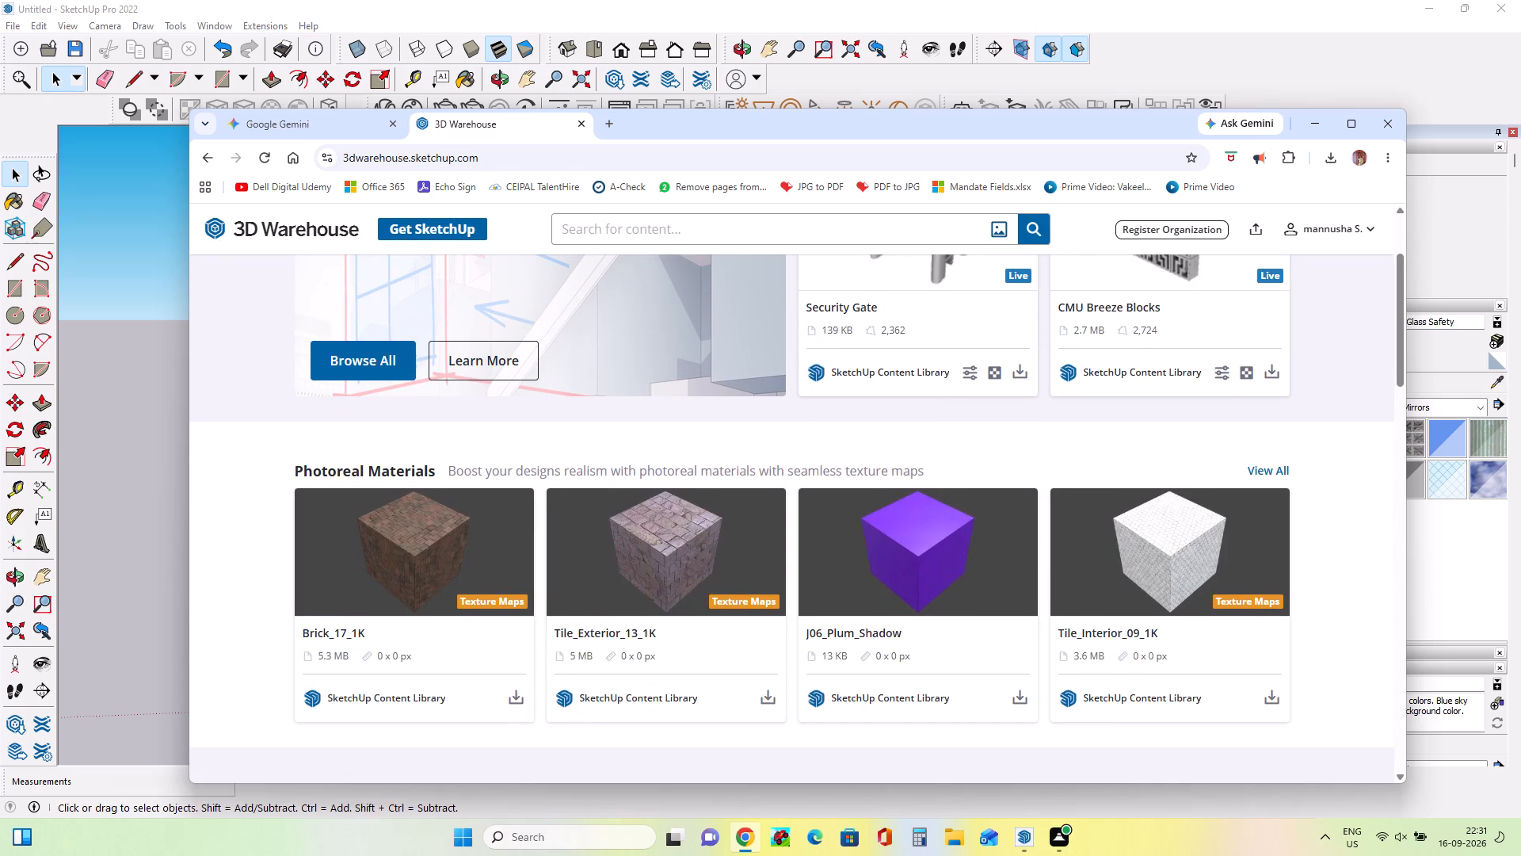
type("pla")
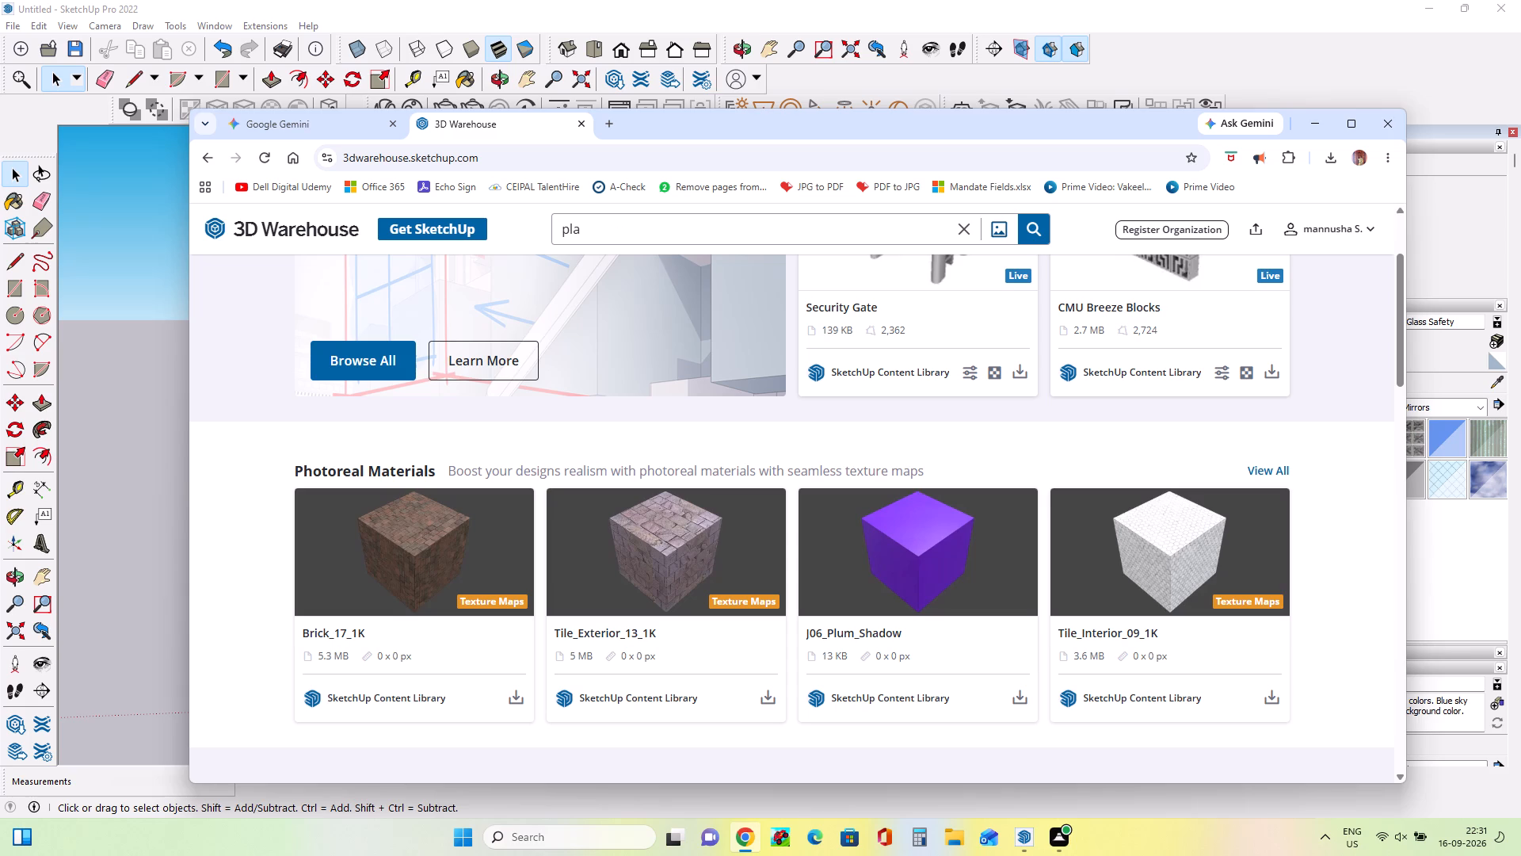
type("nts")
key("Return")
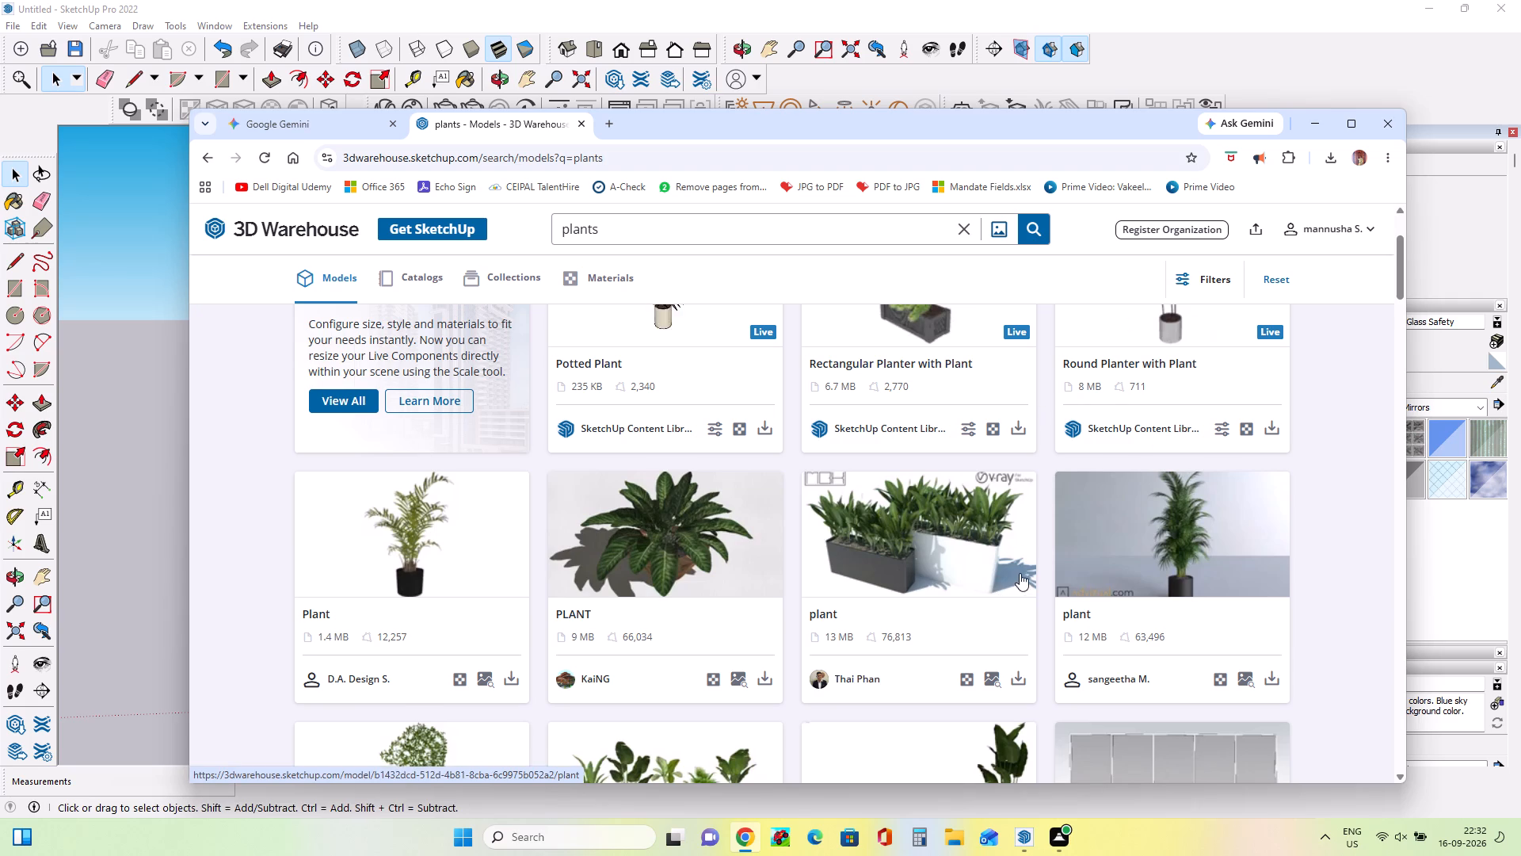
scroll(1020, 573, "down", 2)
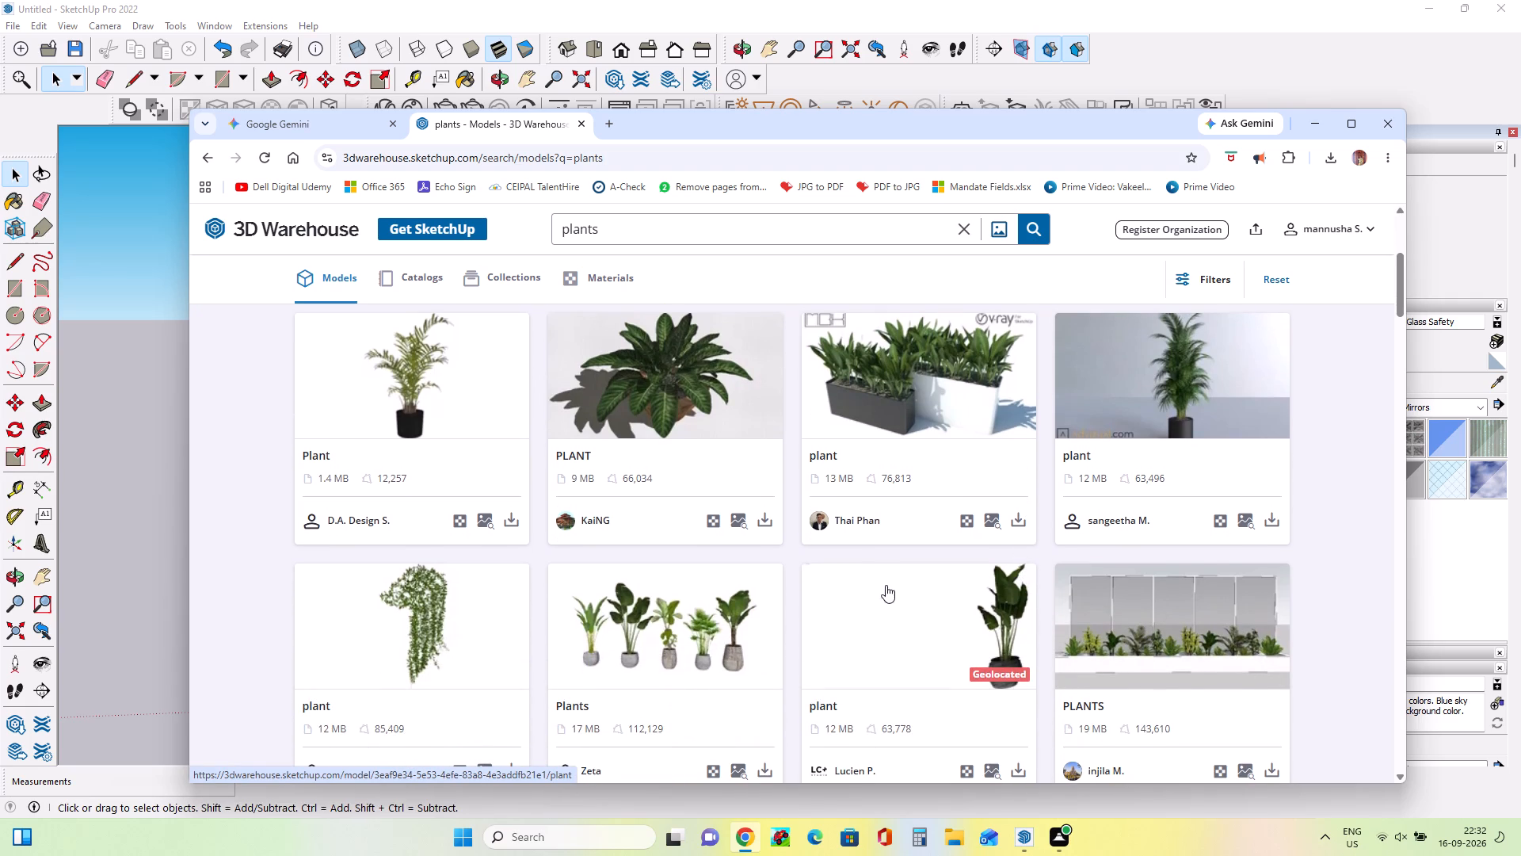
scroll(535, 678, "down", 2)
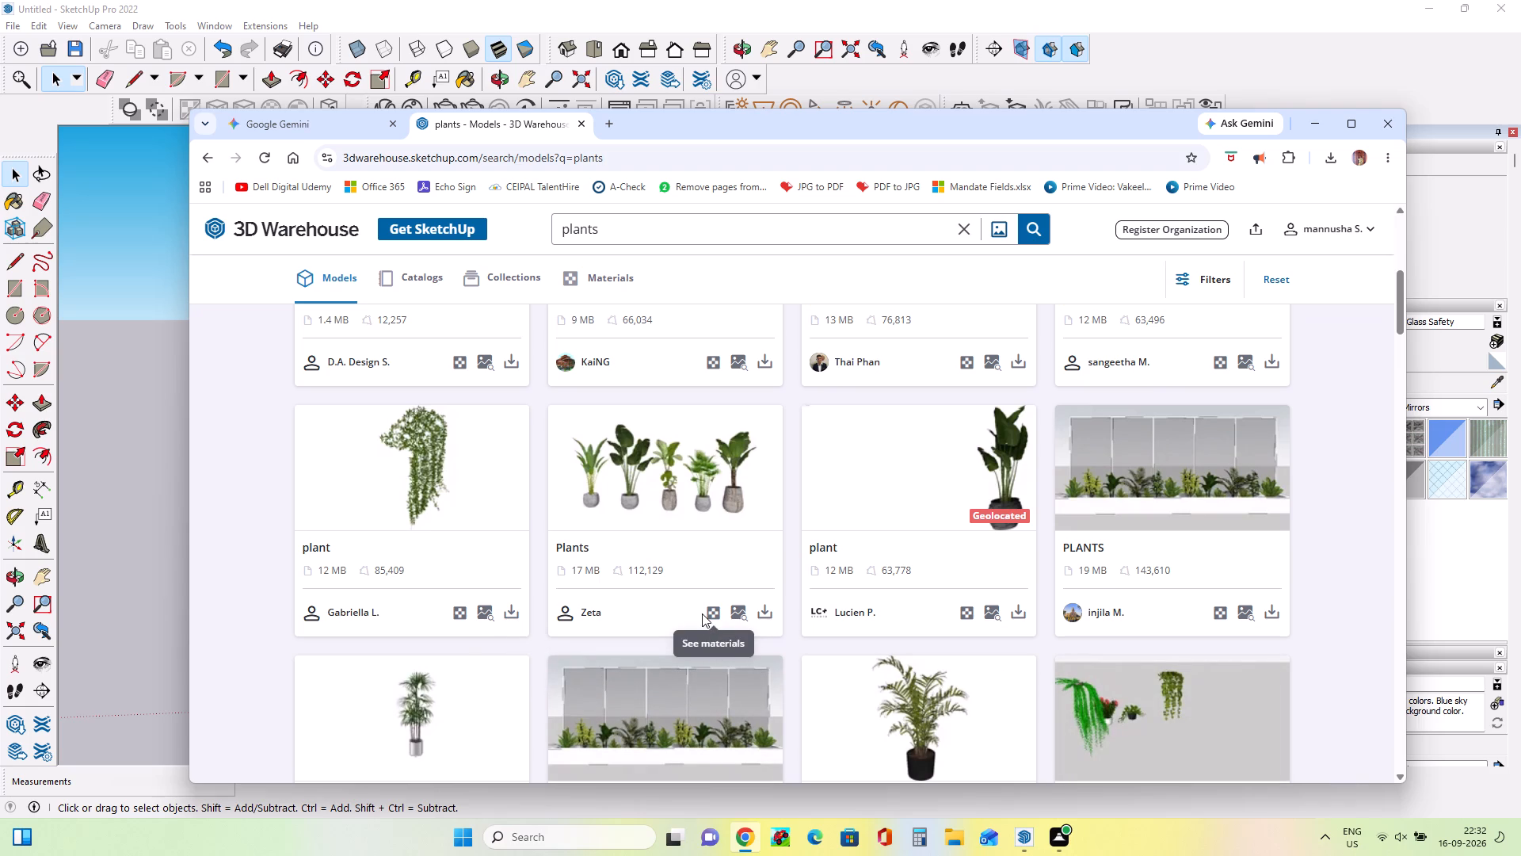
View the "Plants" model with hanging and potted plants on a grey background, and return to the search results.
left_click(1082, 712)
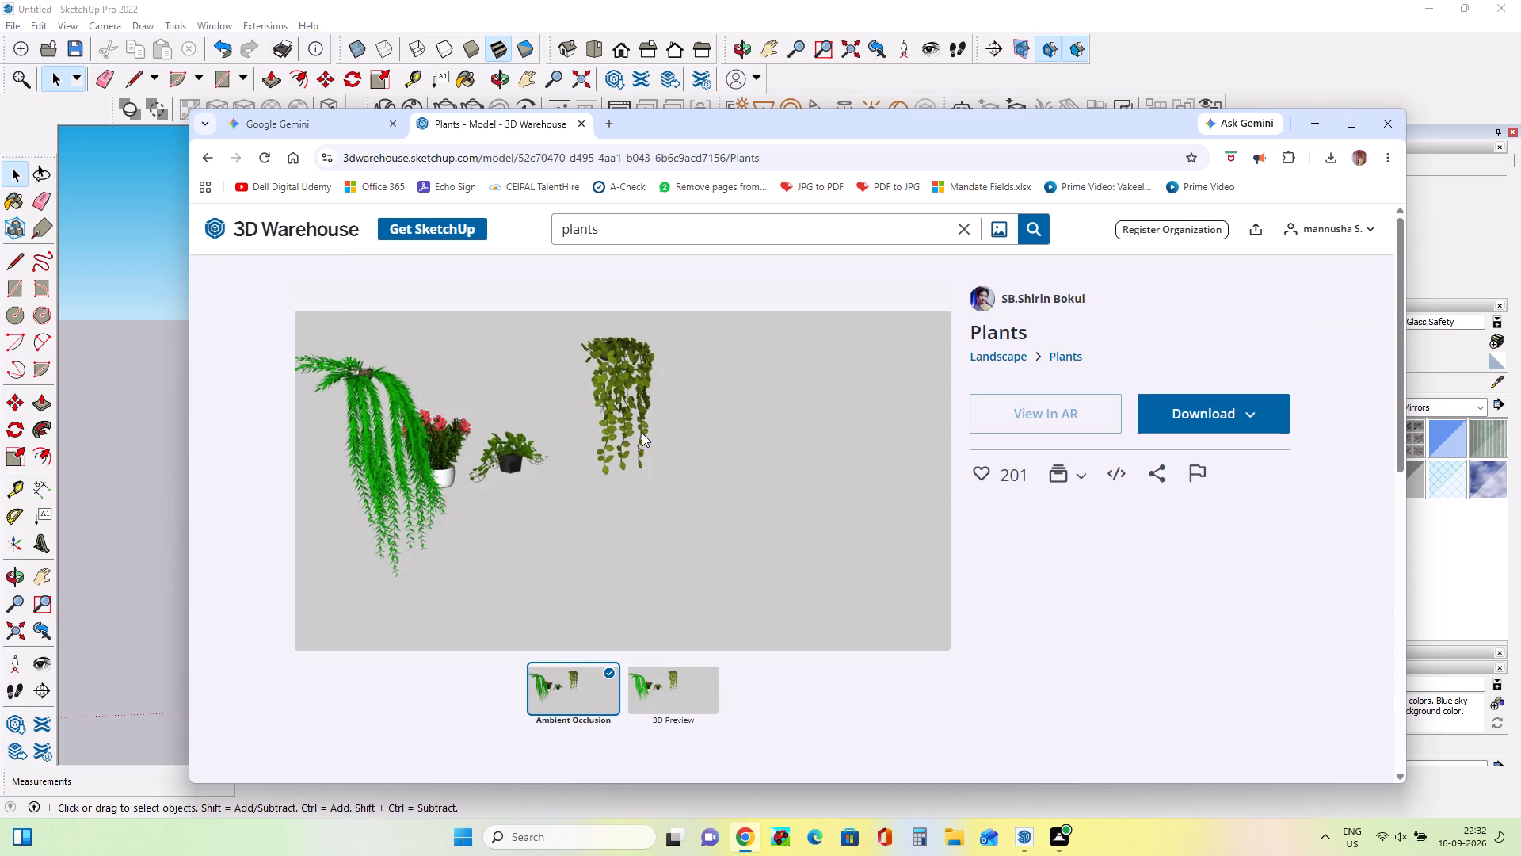
left_click(204, 155)
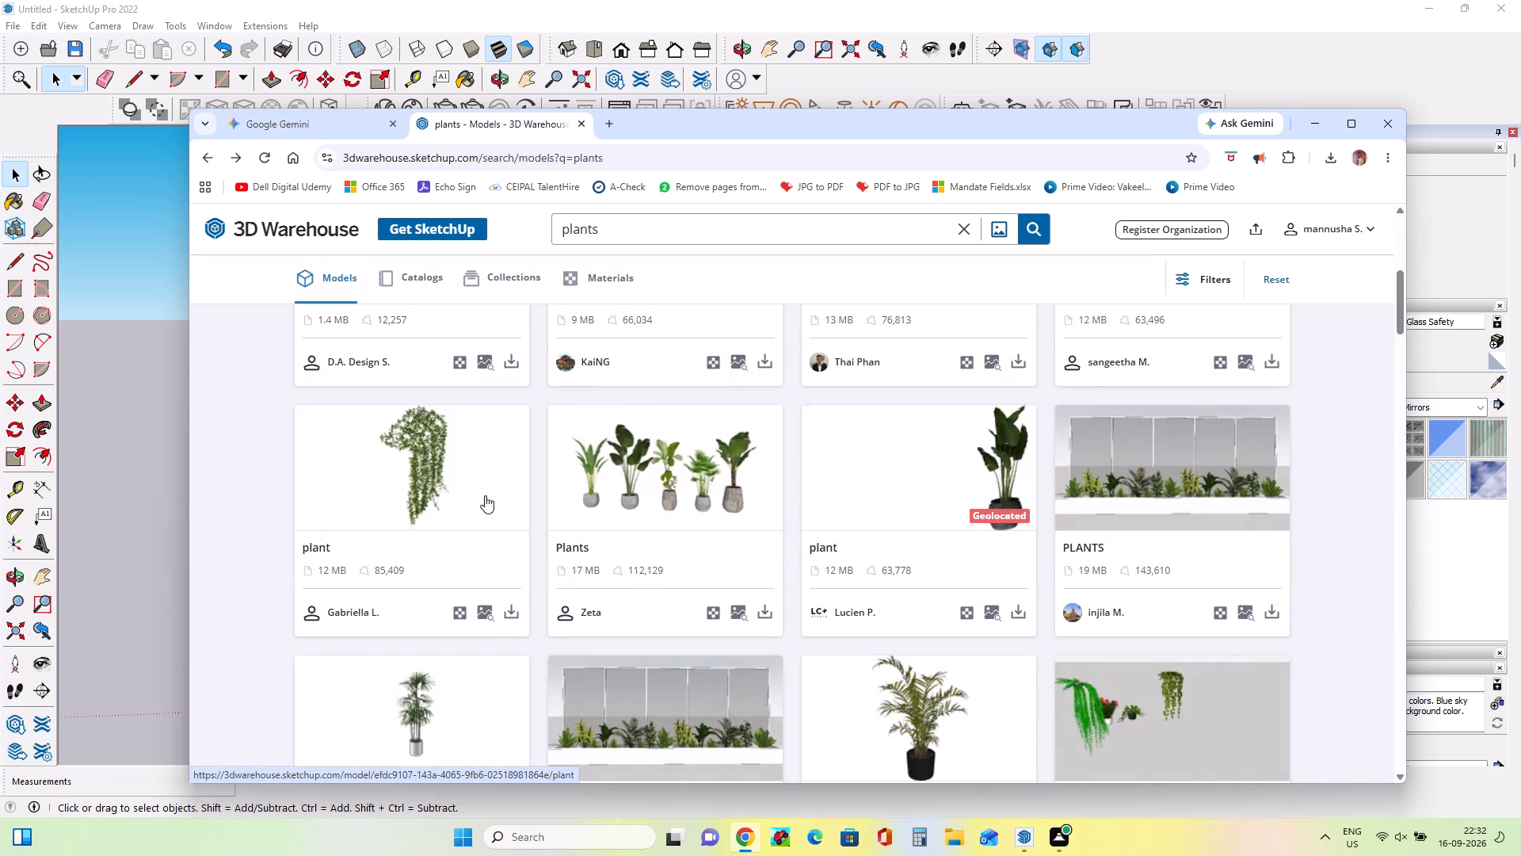
Download the 12 MB hanging vine "plant" model as a SketchUp file.
left_click(518, 613)
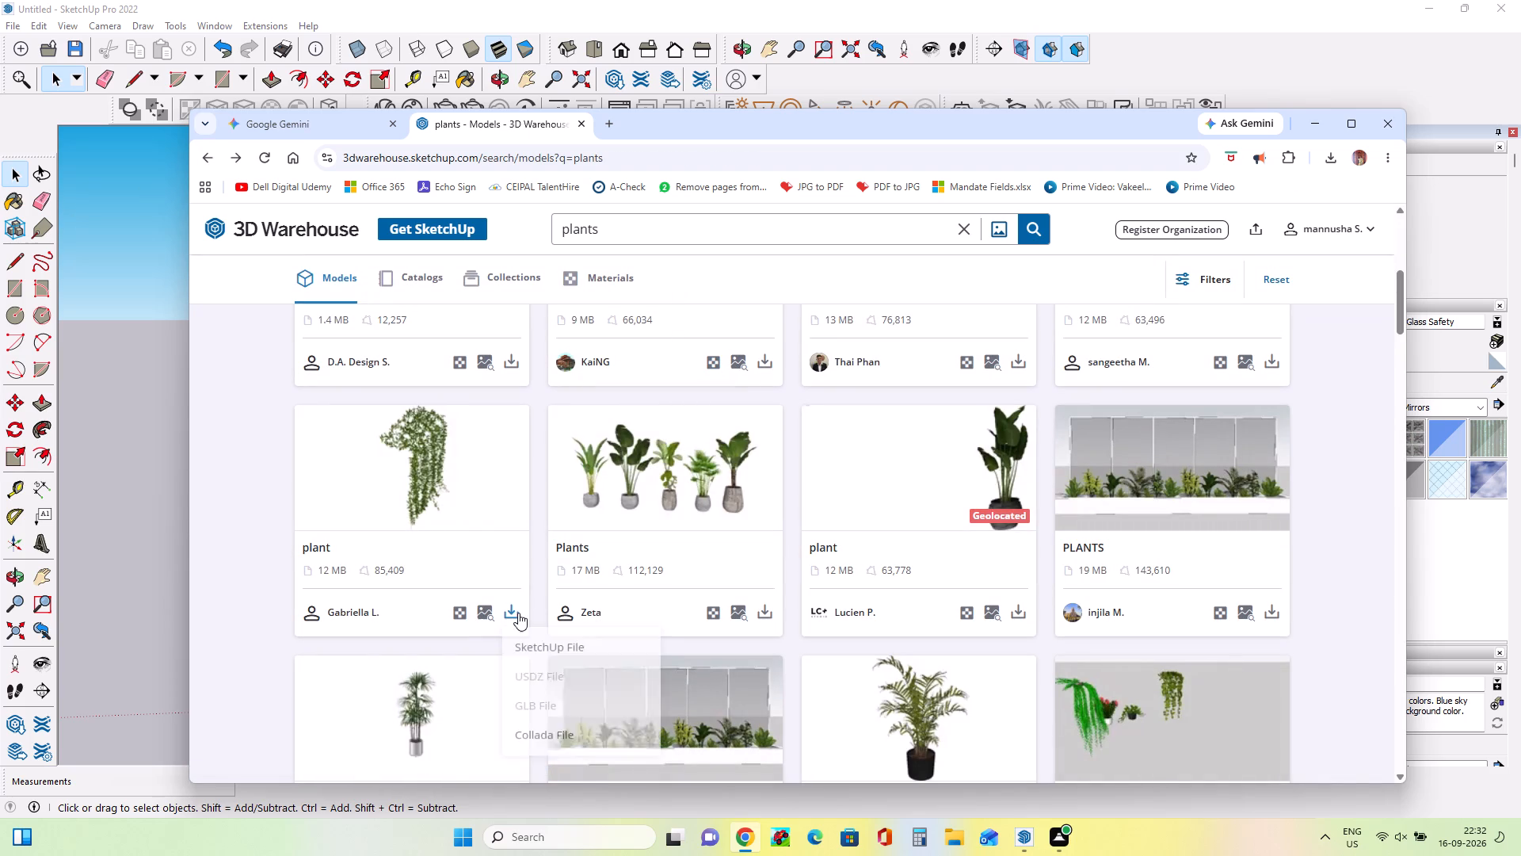
left_click(541, 645)
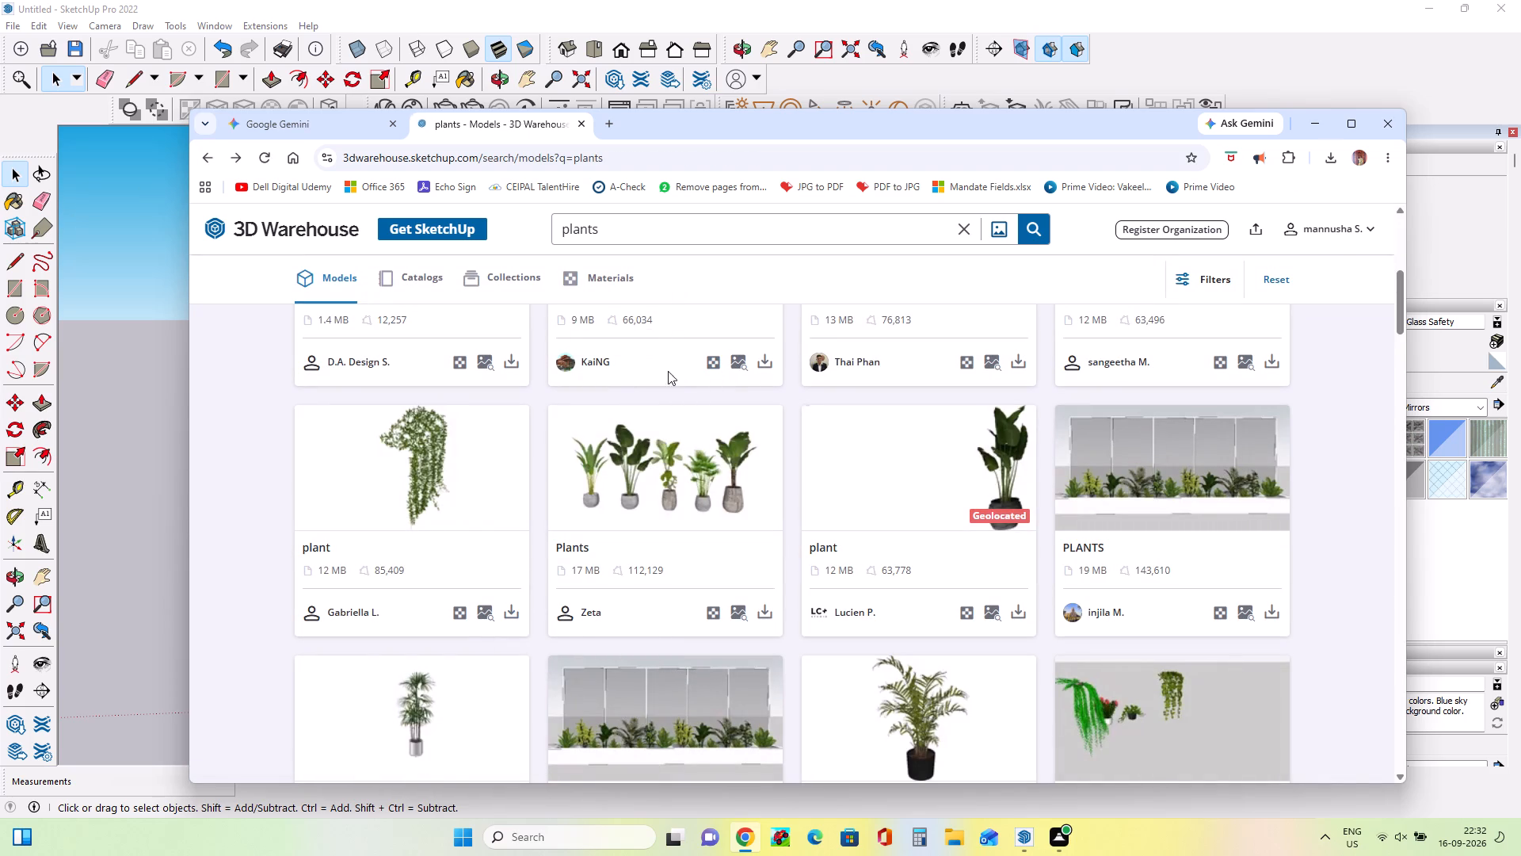
Download the 1.5 MB spreading palm "plant" model as a SketchUp file.
scroll(766, 457, "up", 3)
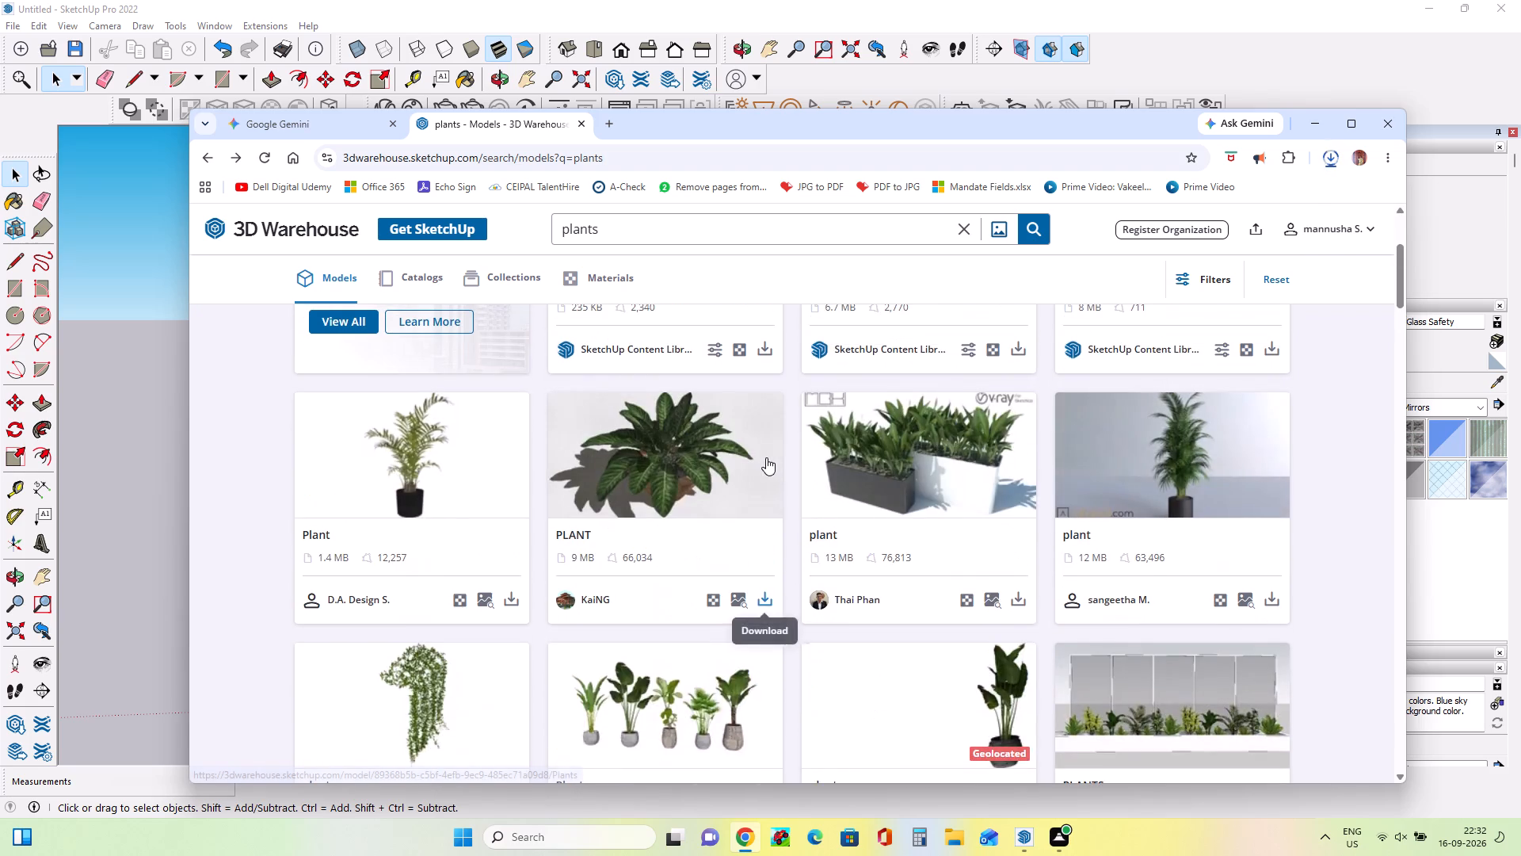
scroll(766, 457, "up", 3)
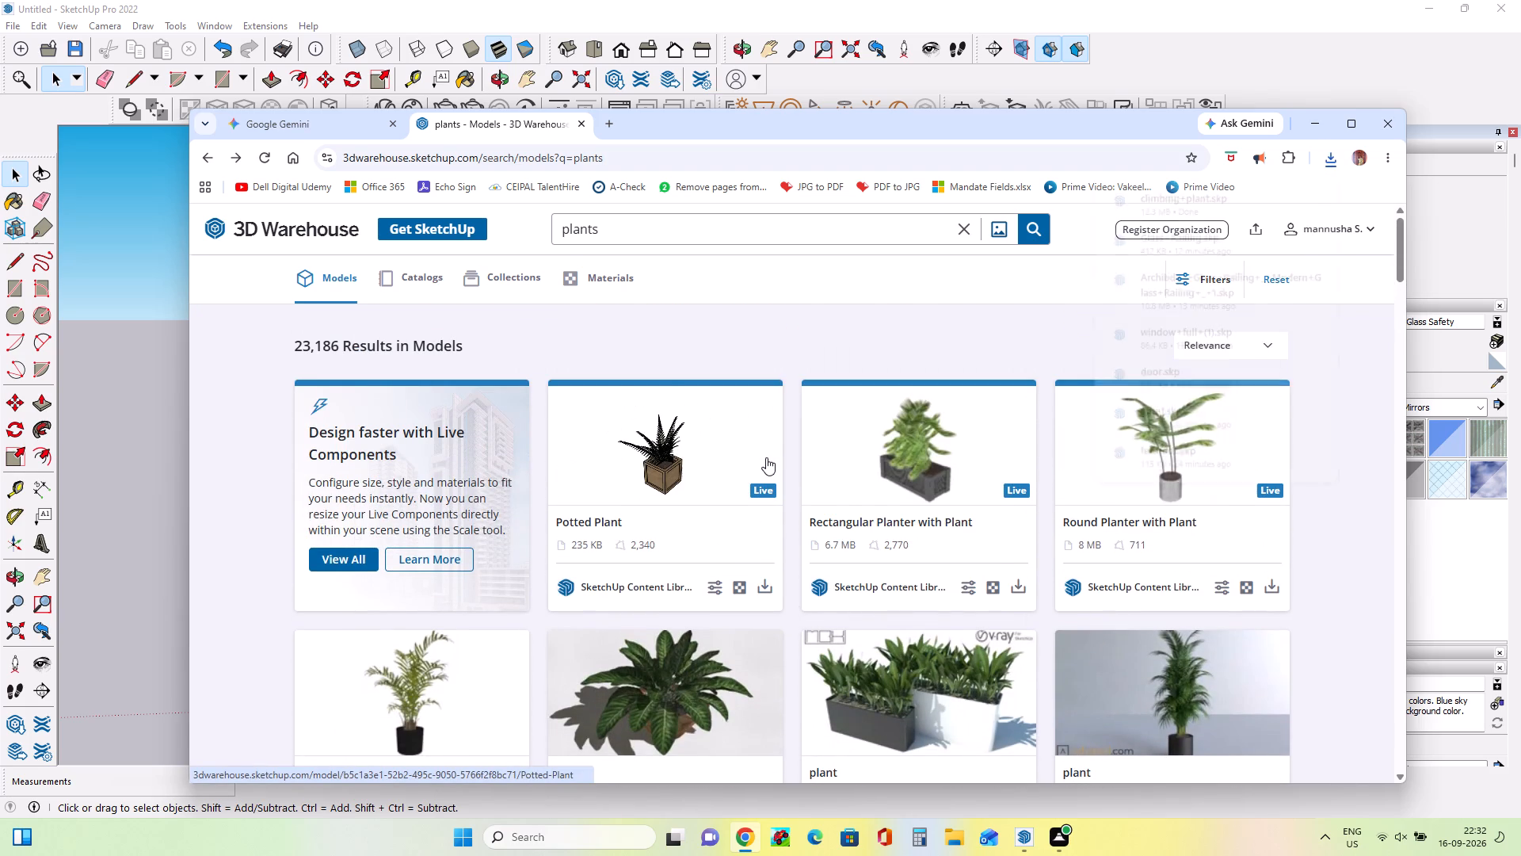
scroll(766, 457, "down", 3)
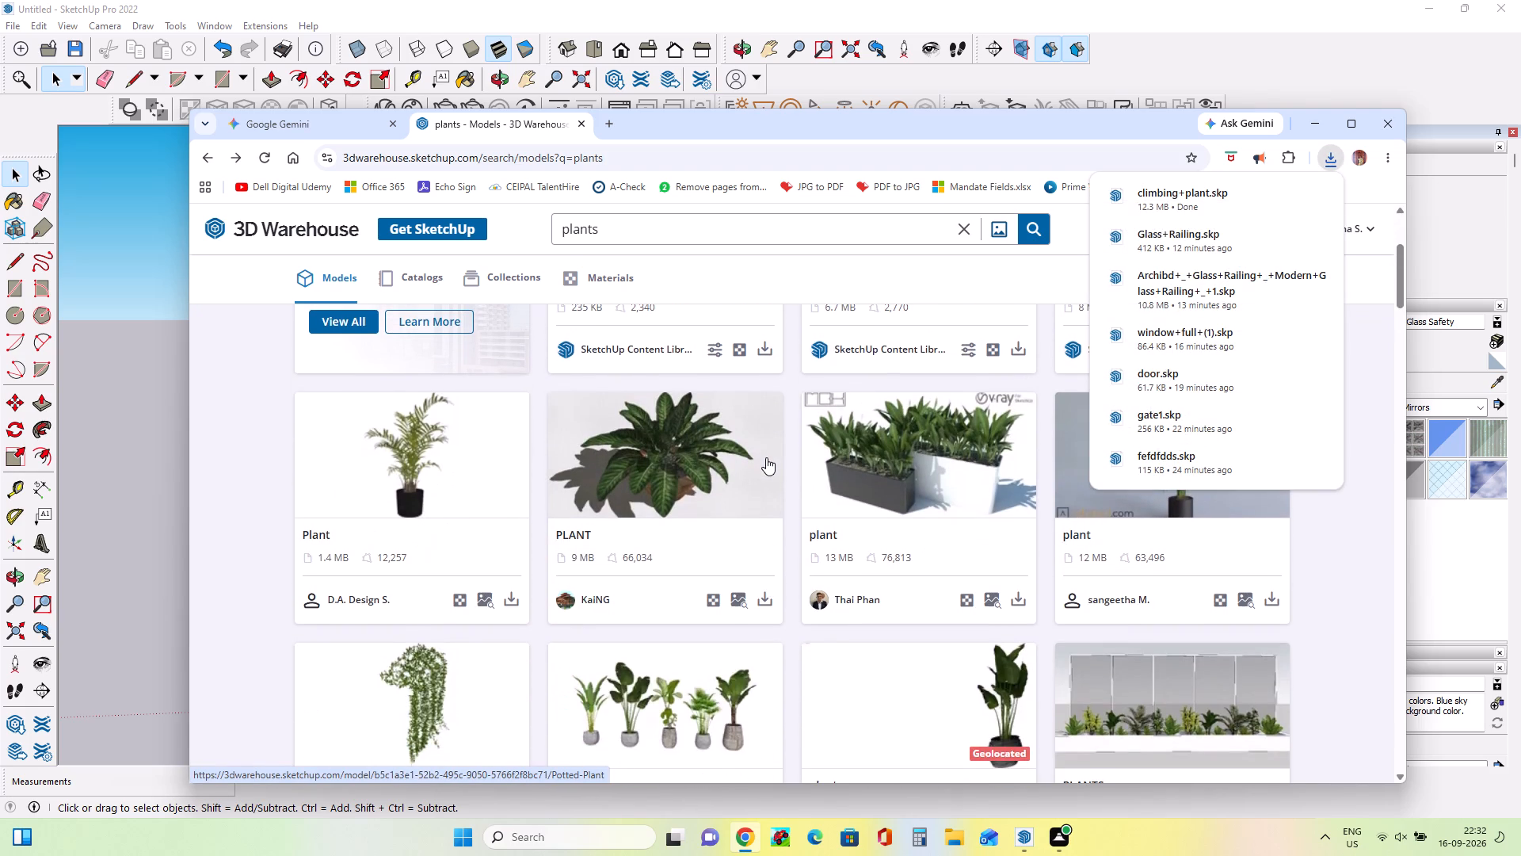
scroll(766, 457, "down", 3)
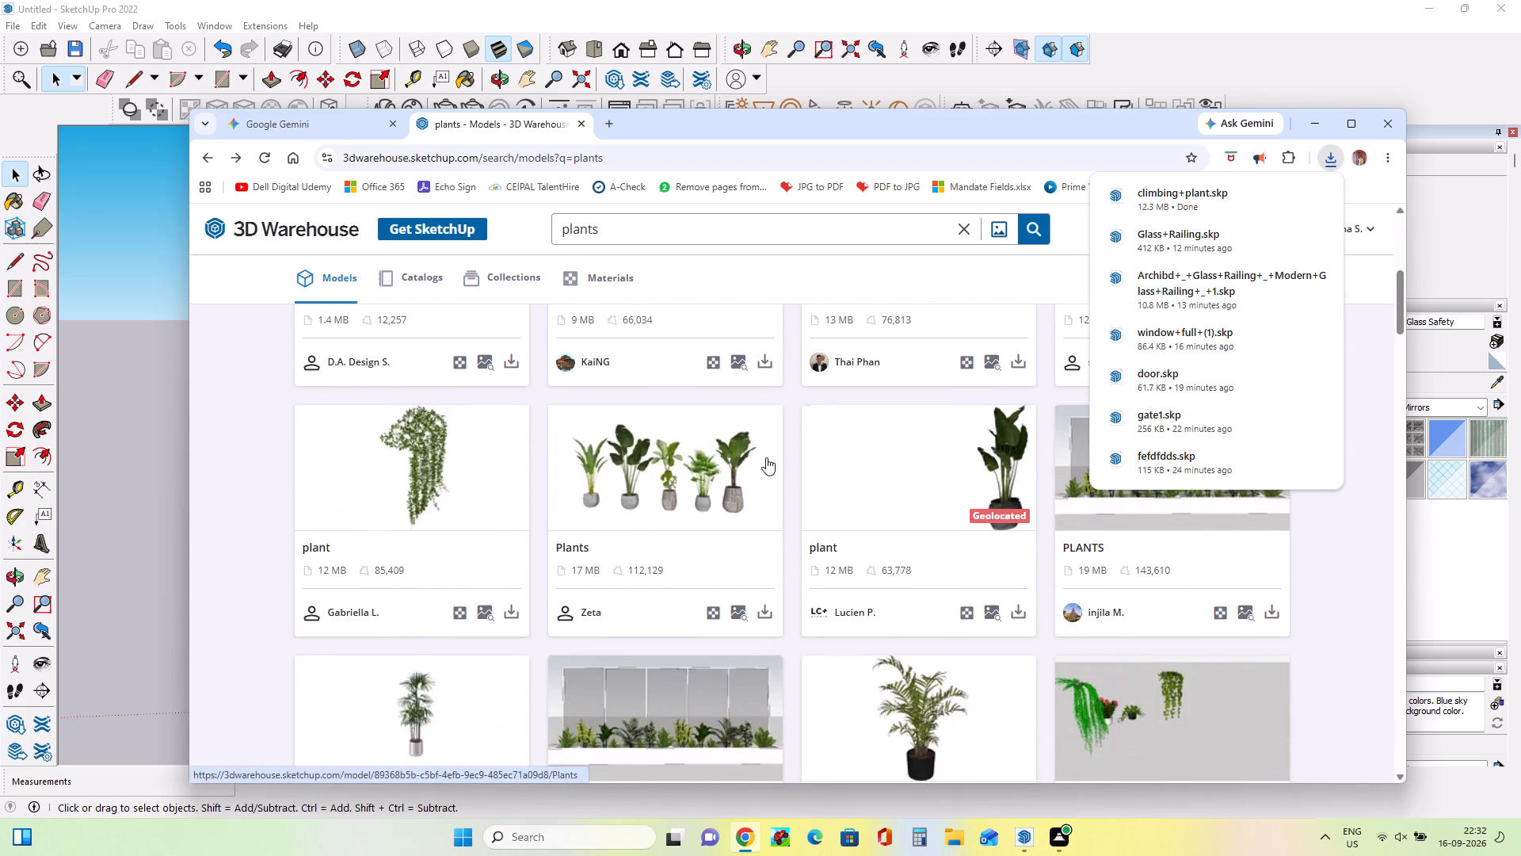
scroll(766, 457, "down", 3)
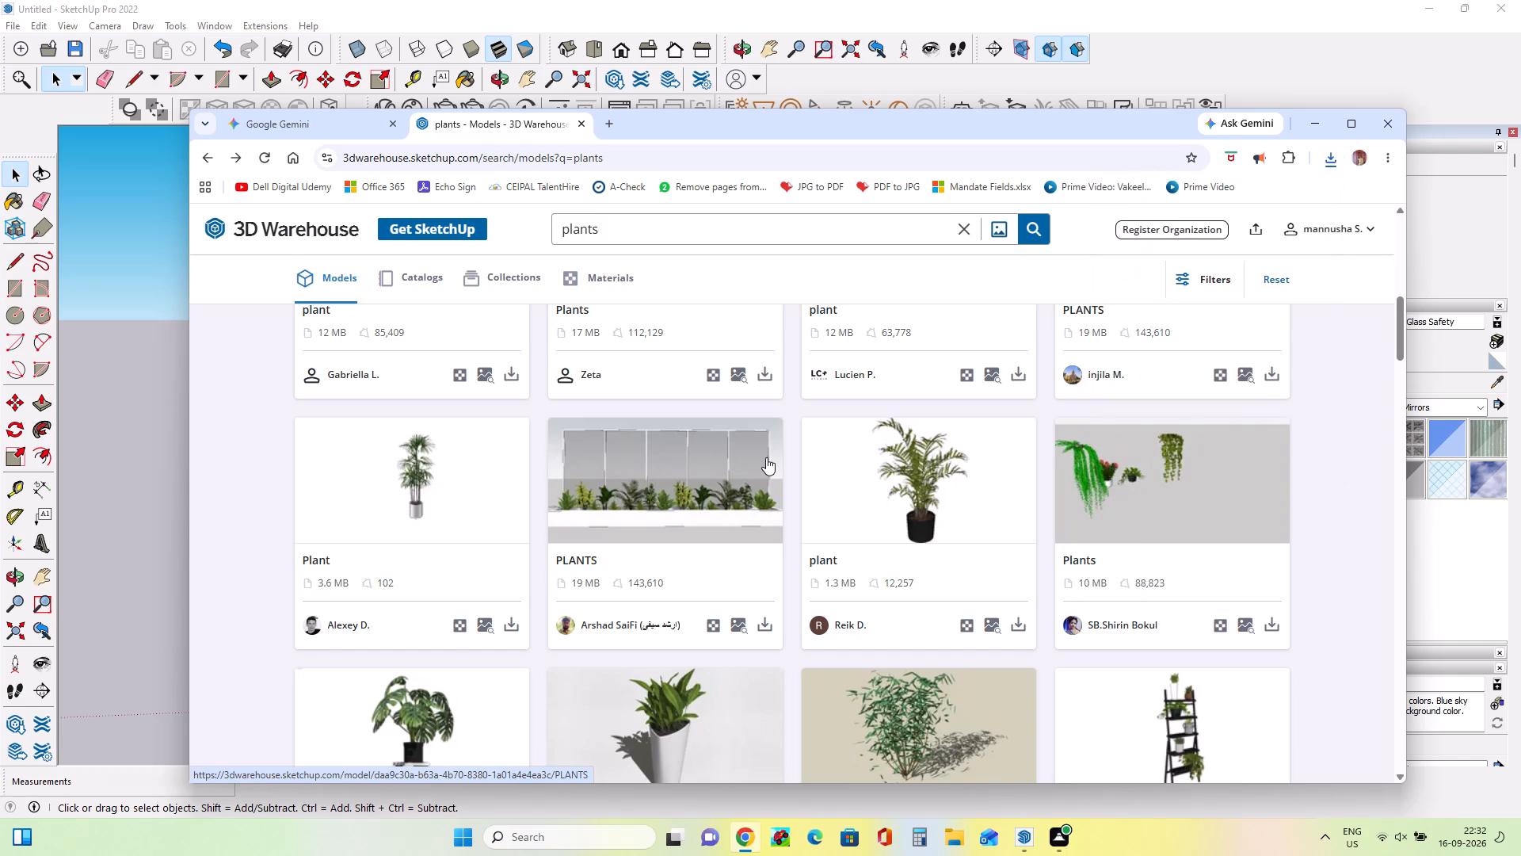
scroll(766, 457, "down", 5)
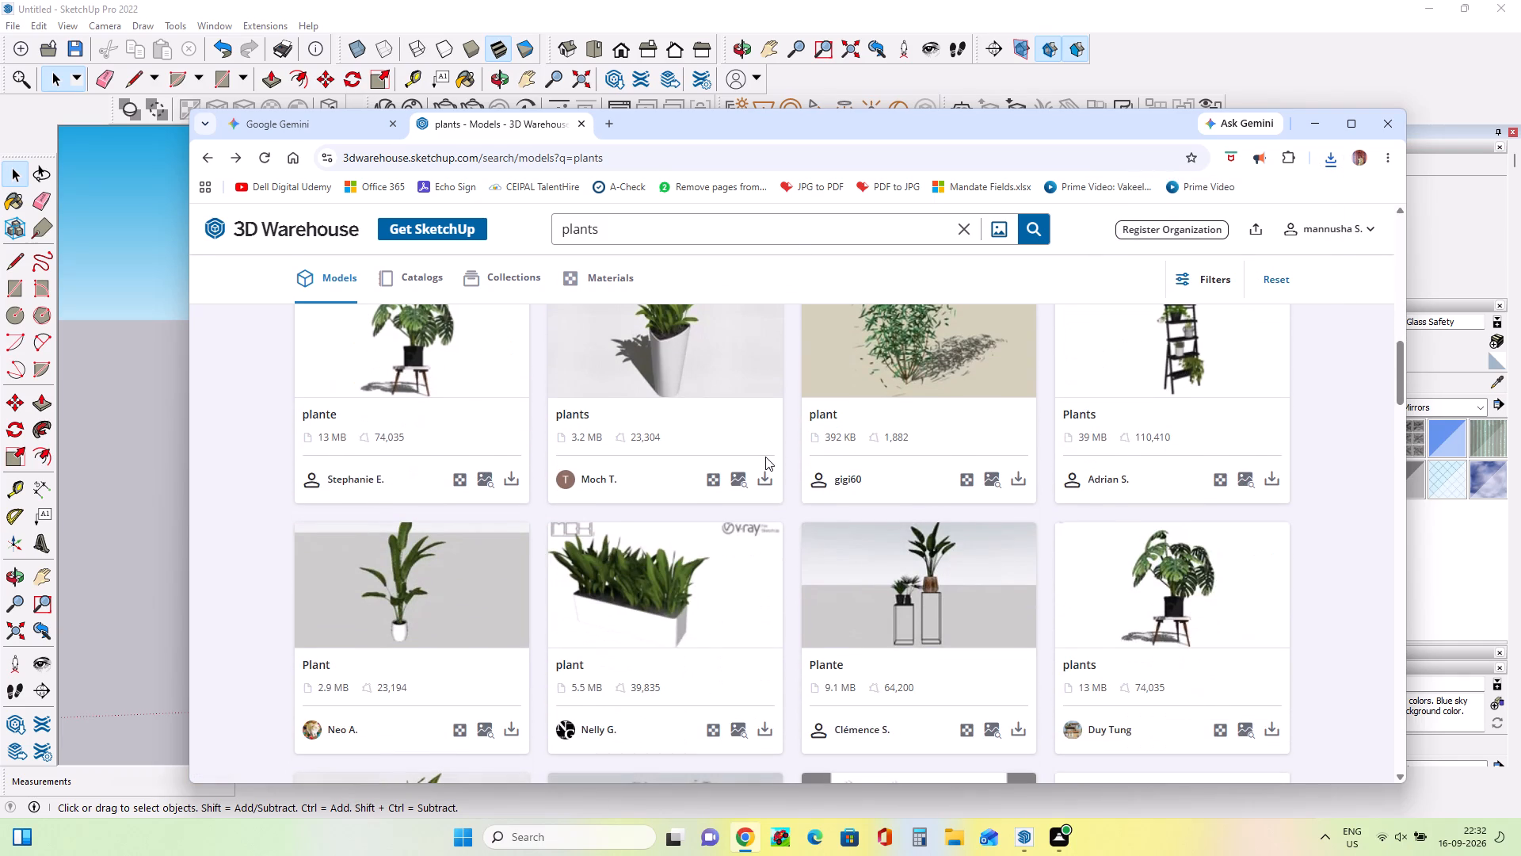
scroll(764, 457, "down", 3)
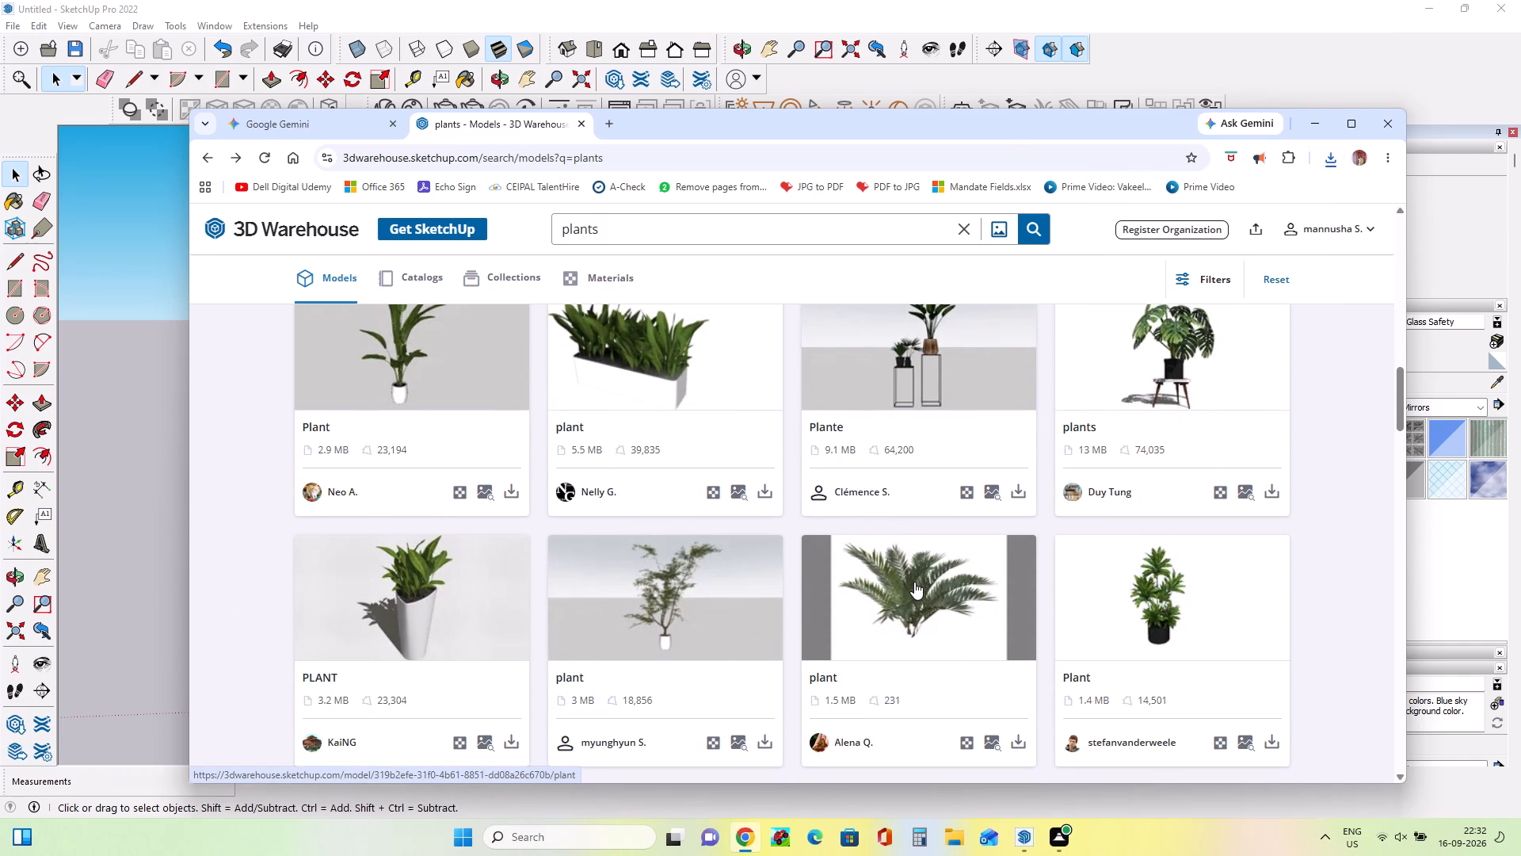
left_click(1019, 740)
left_click(1050, 610)
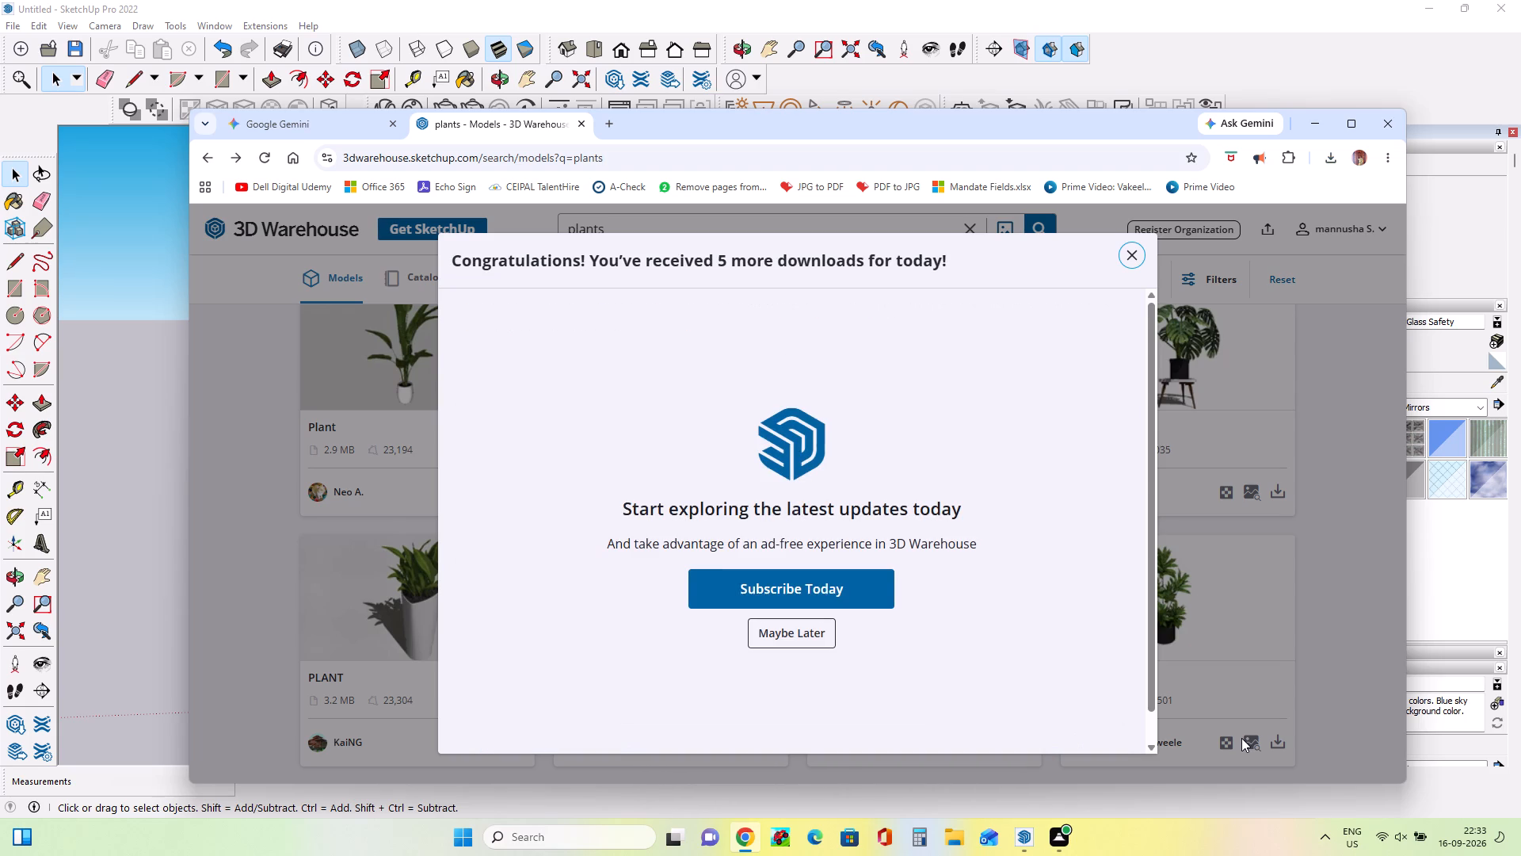
left_click(1141, 254)
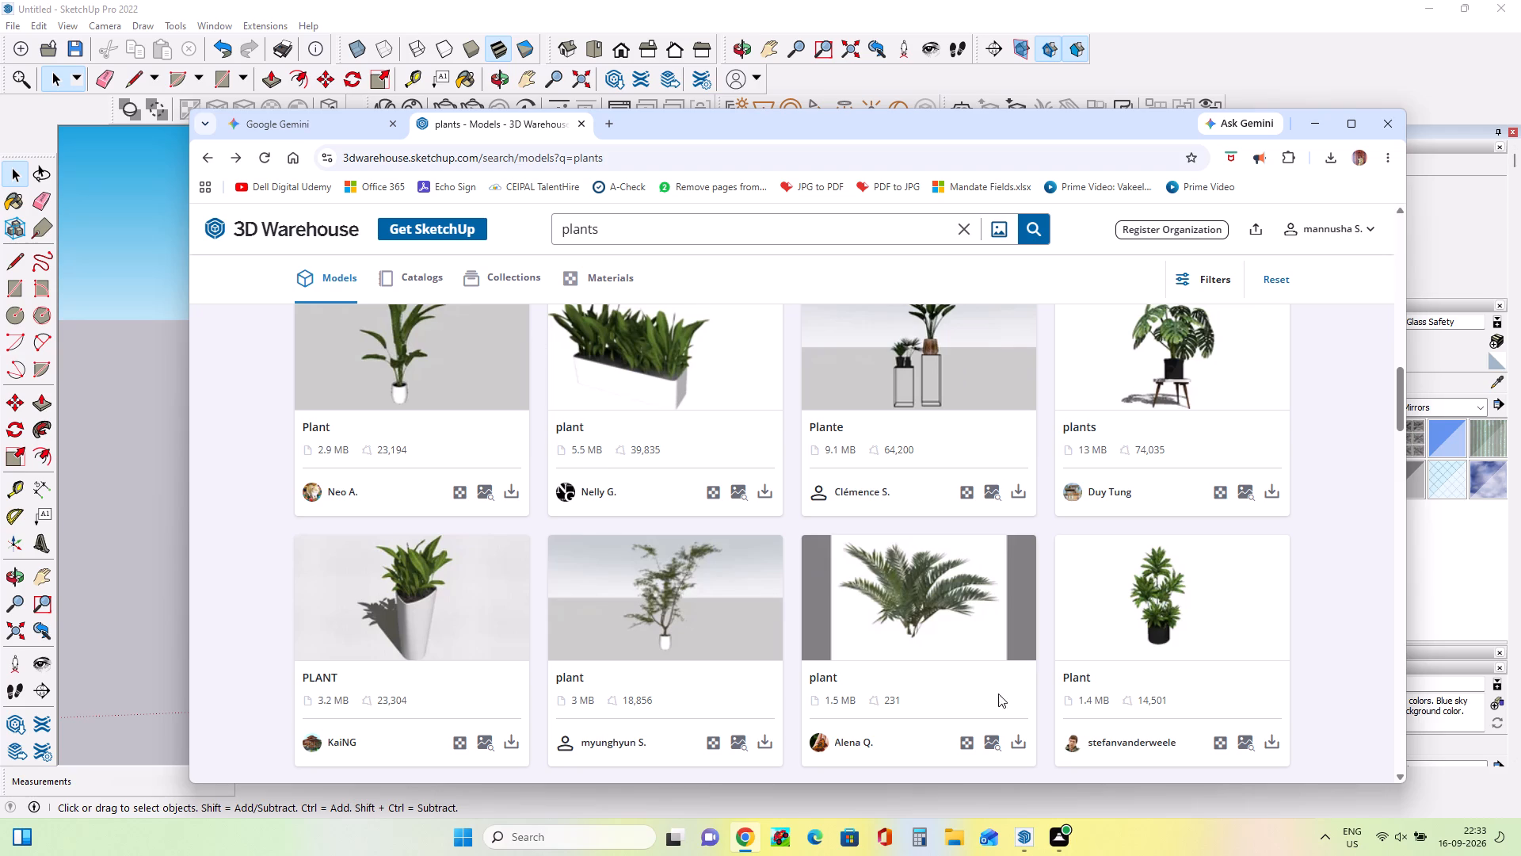
left_click(1020, 739)
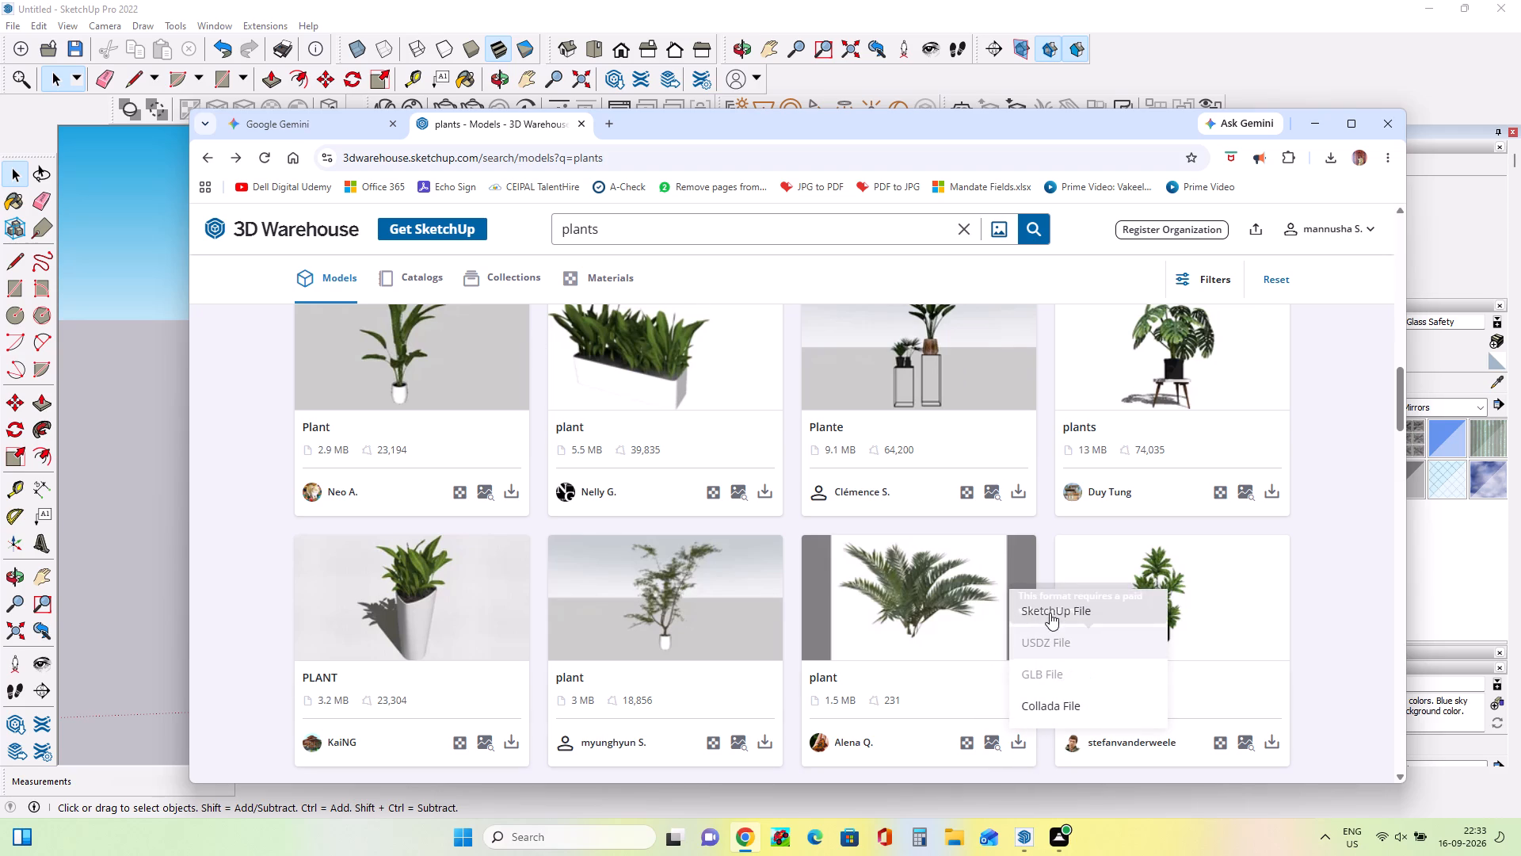
left_click(1050, 613)
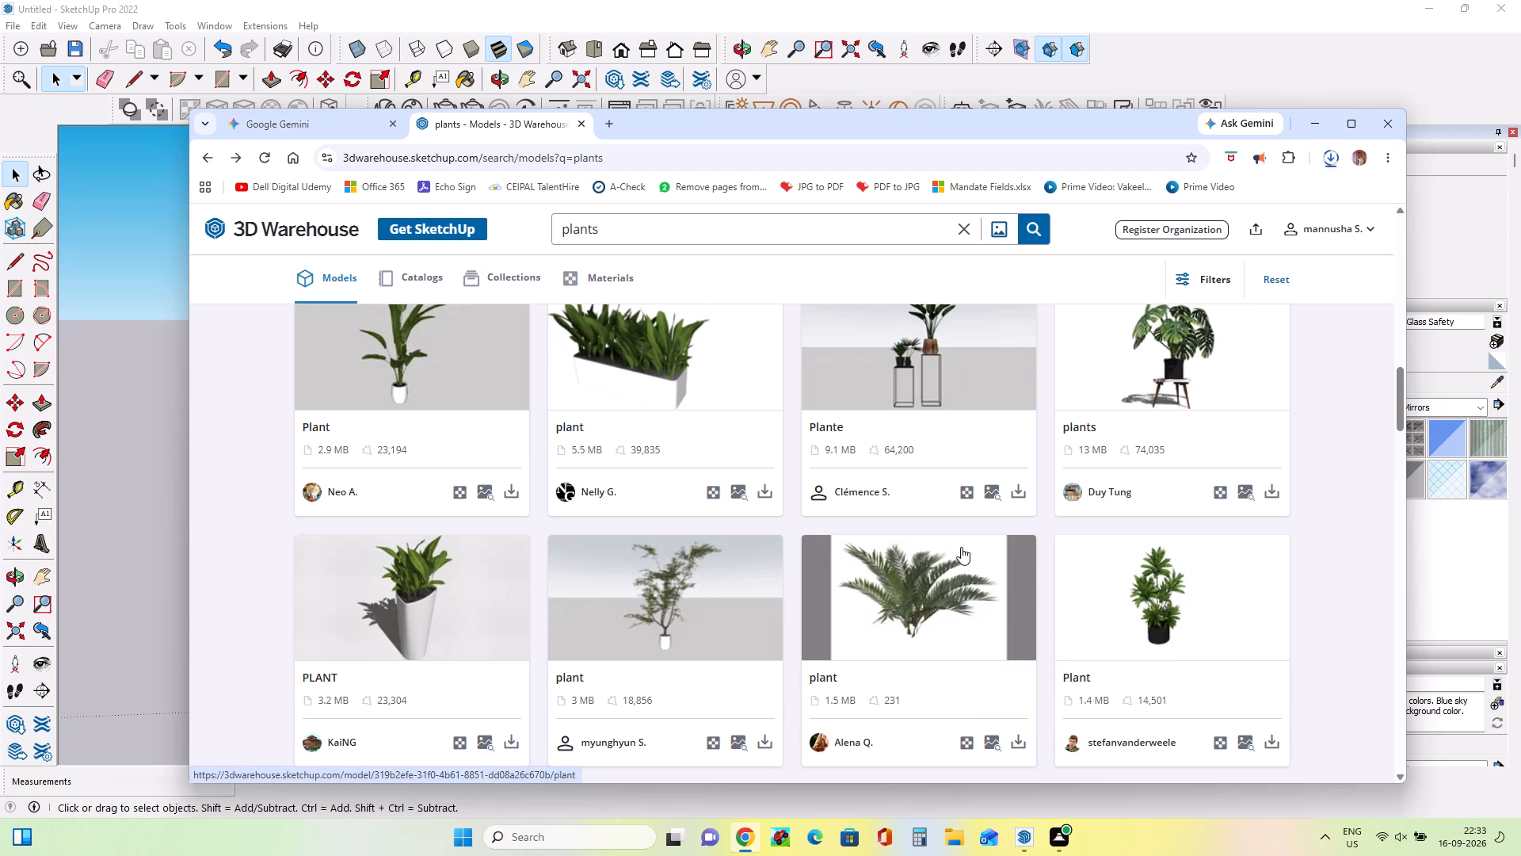
Browse the remaining plant search results for facade greenery, checking the download formats of the 2.5 MB potted palm "Plante".
scroll(747, 602, "down", 3)
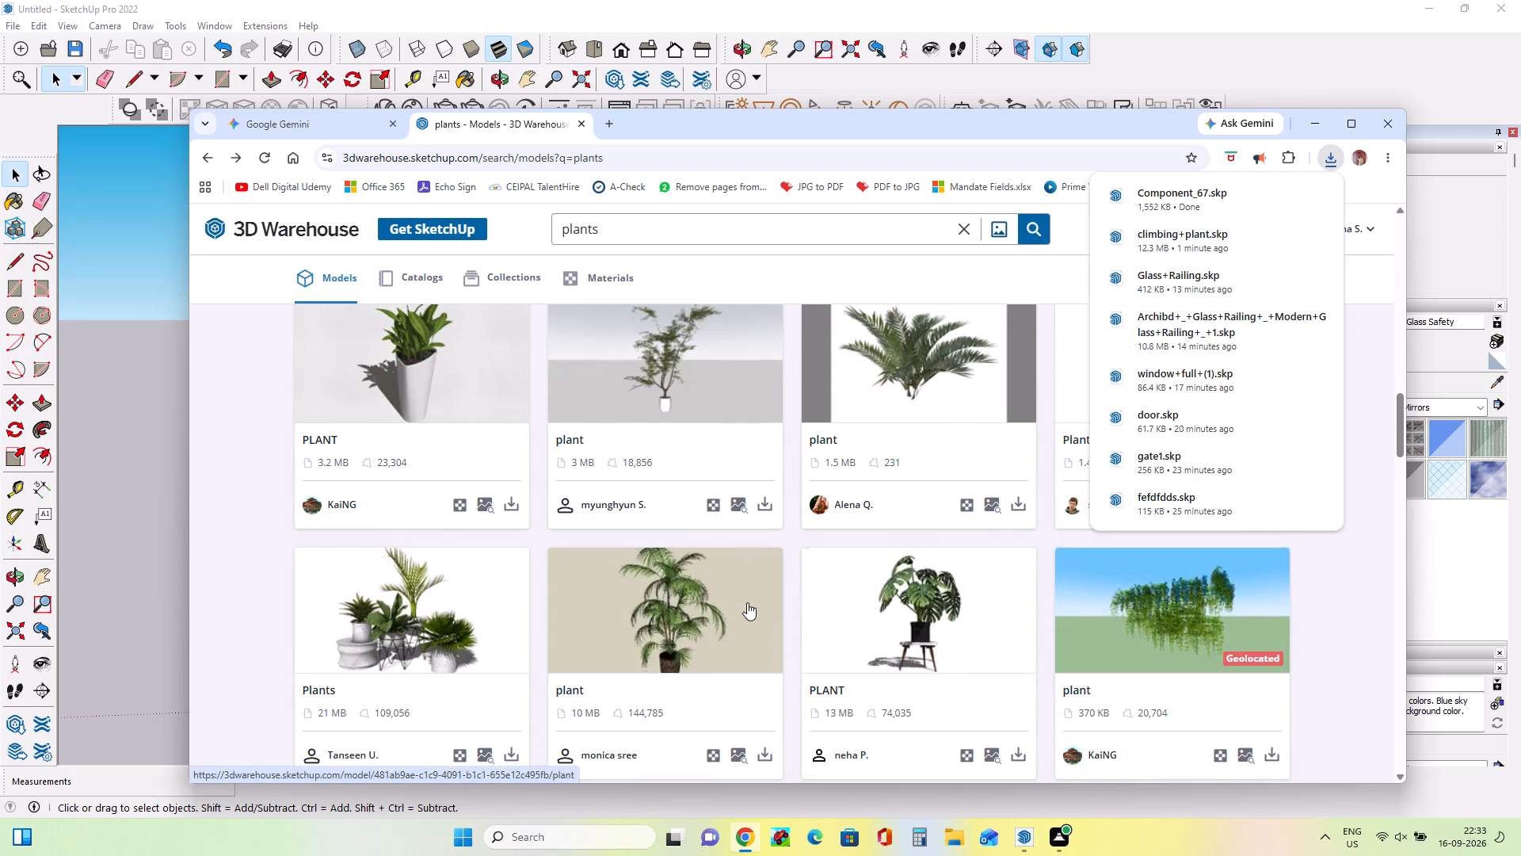
scroll(719, 647, "down", 1)
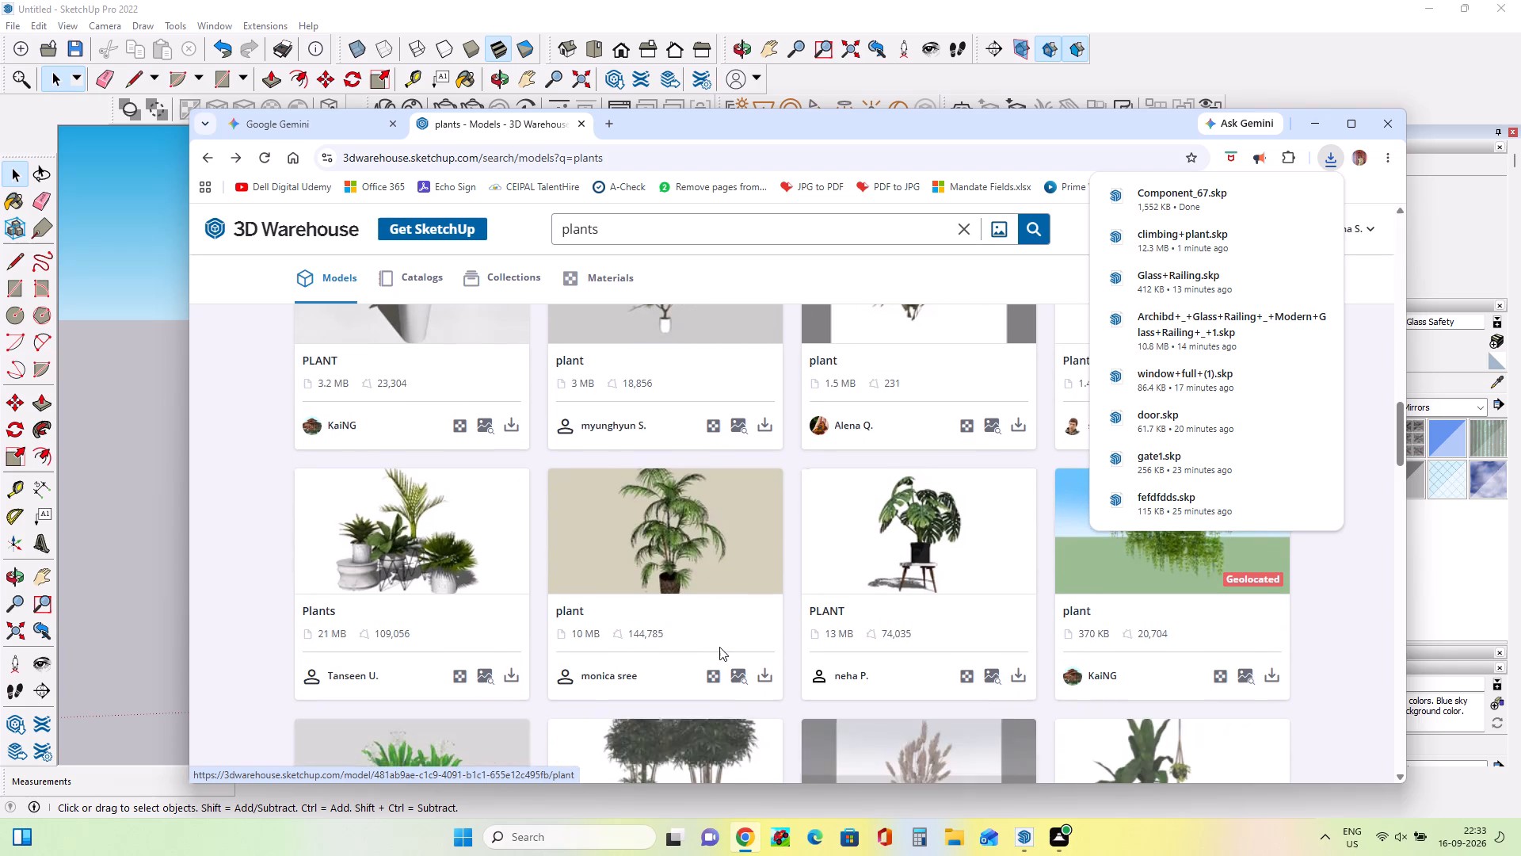
scroll(742, 642, "down", 1)
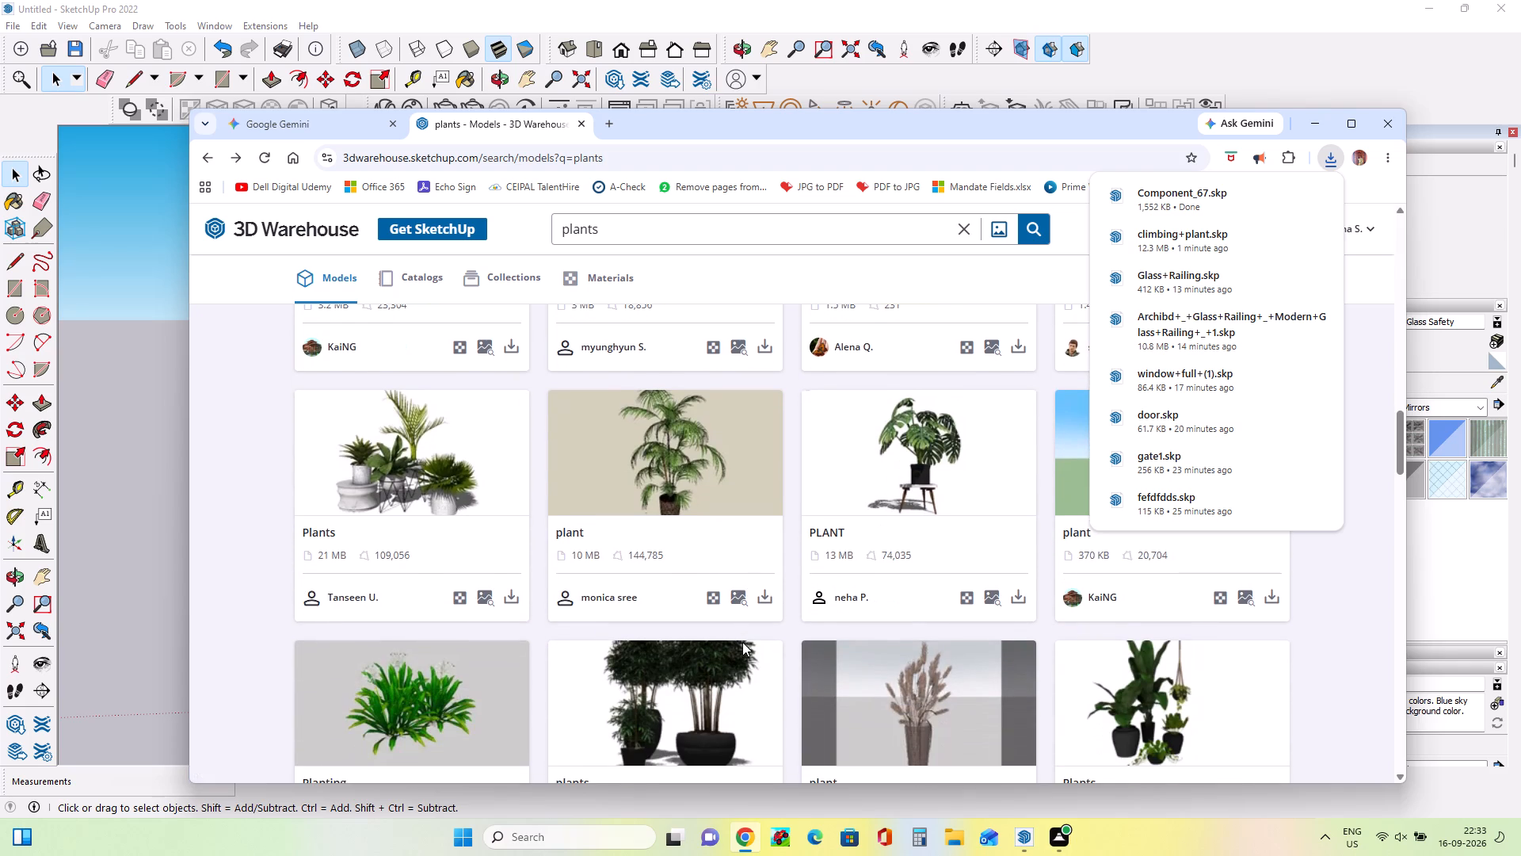
scroll(742, 642, "down", 5)
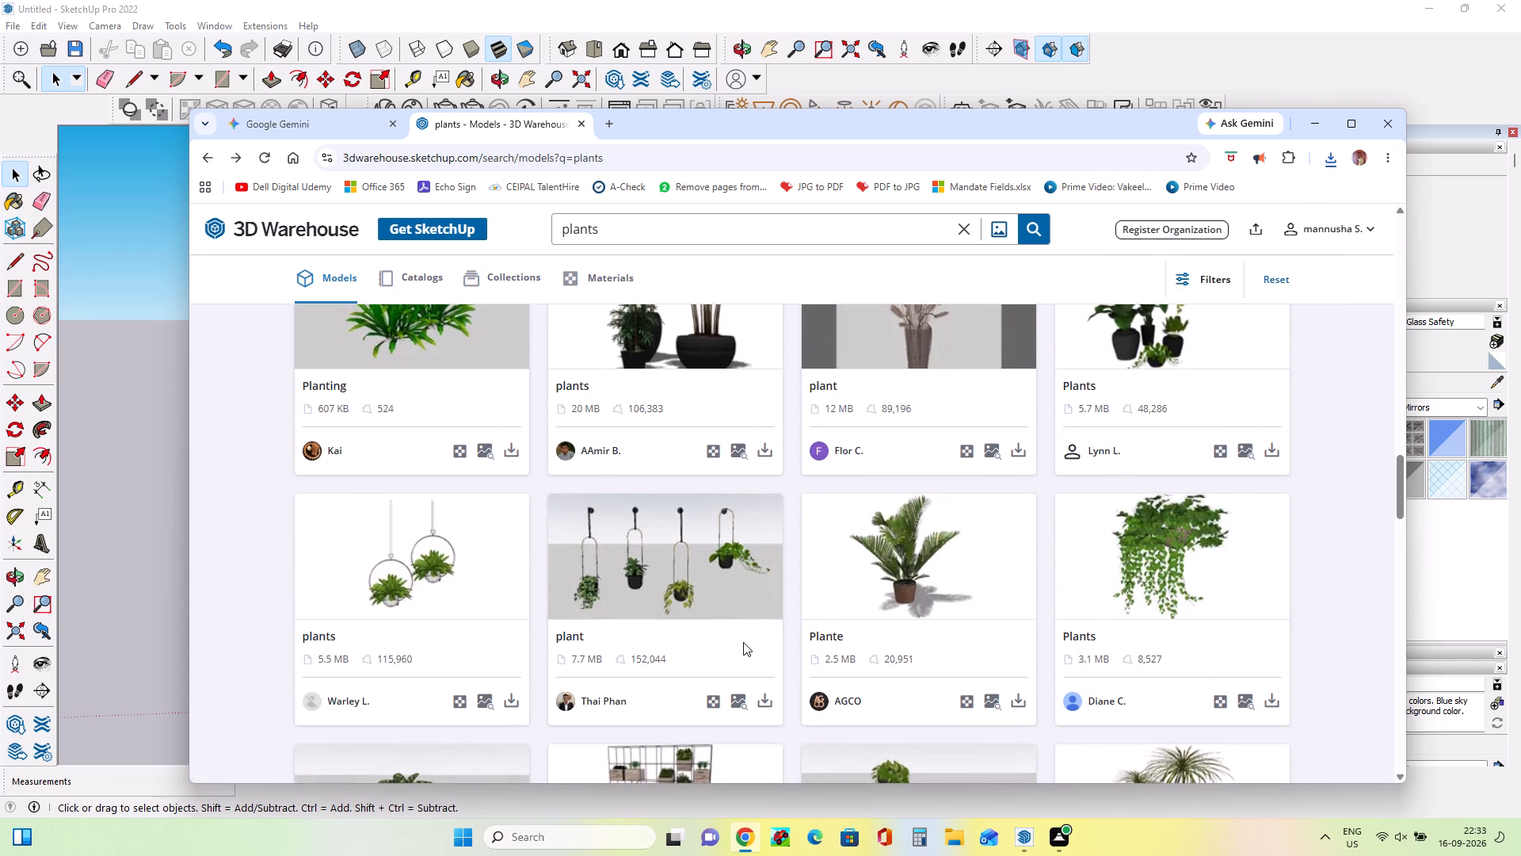
scroll(743, 642, "down", 1)
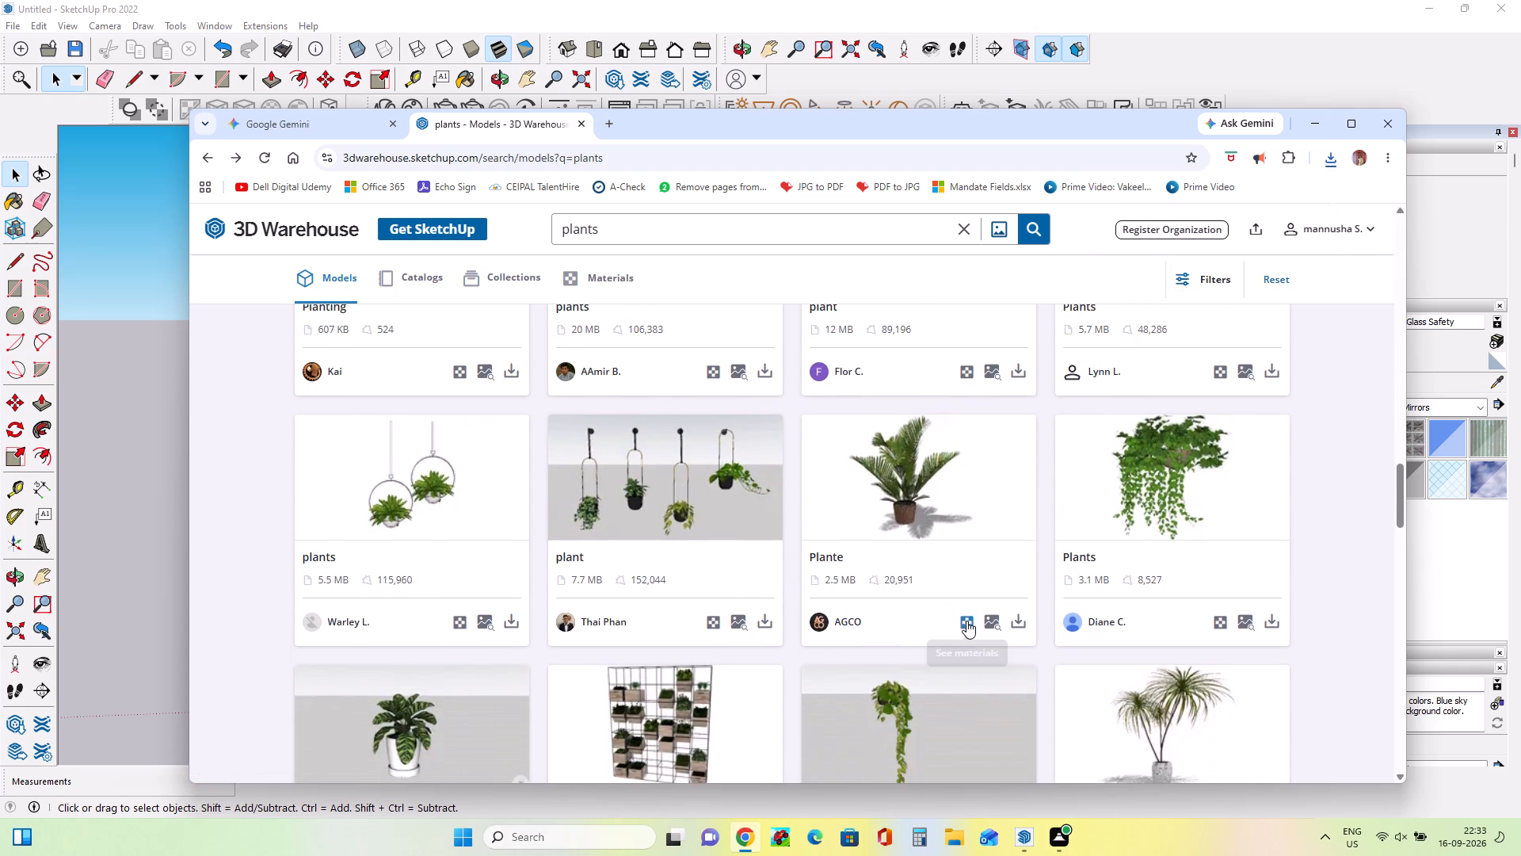
scroll(960, 627, "down", 1)
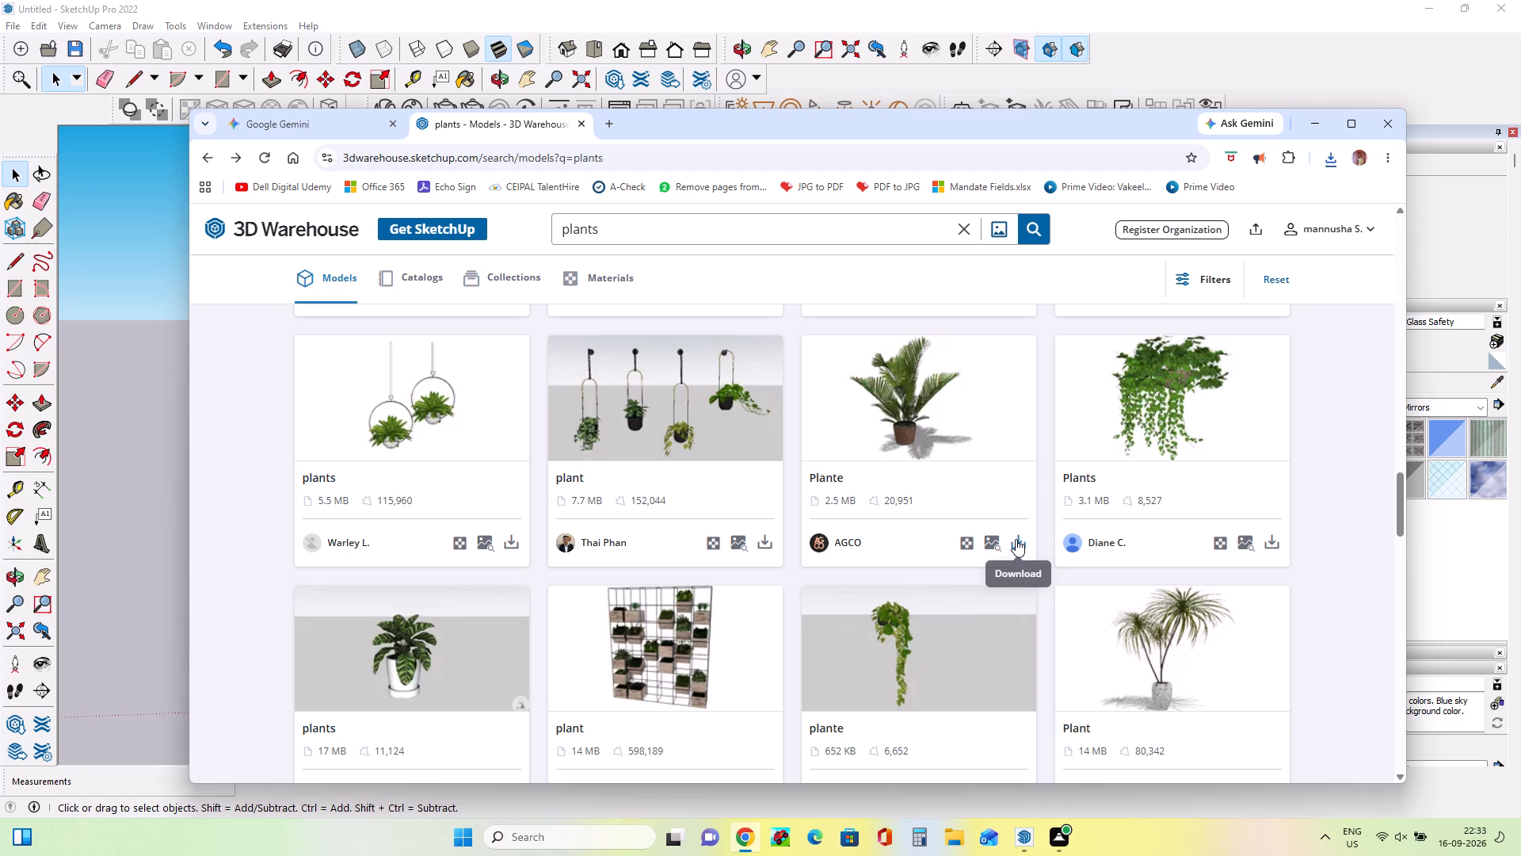
left_click(1020, 537)
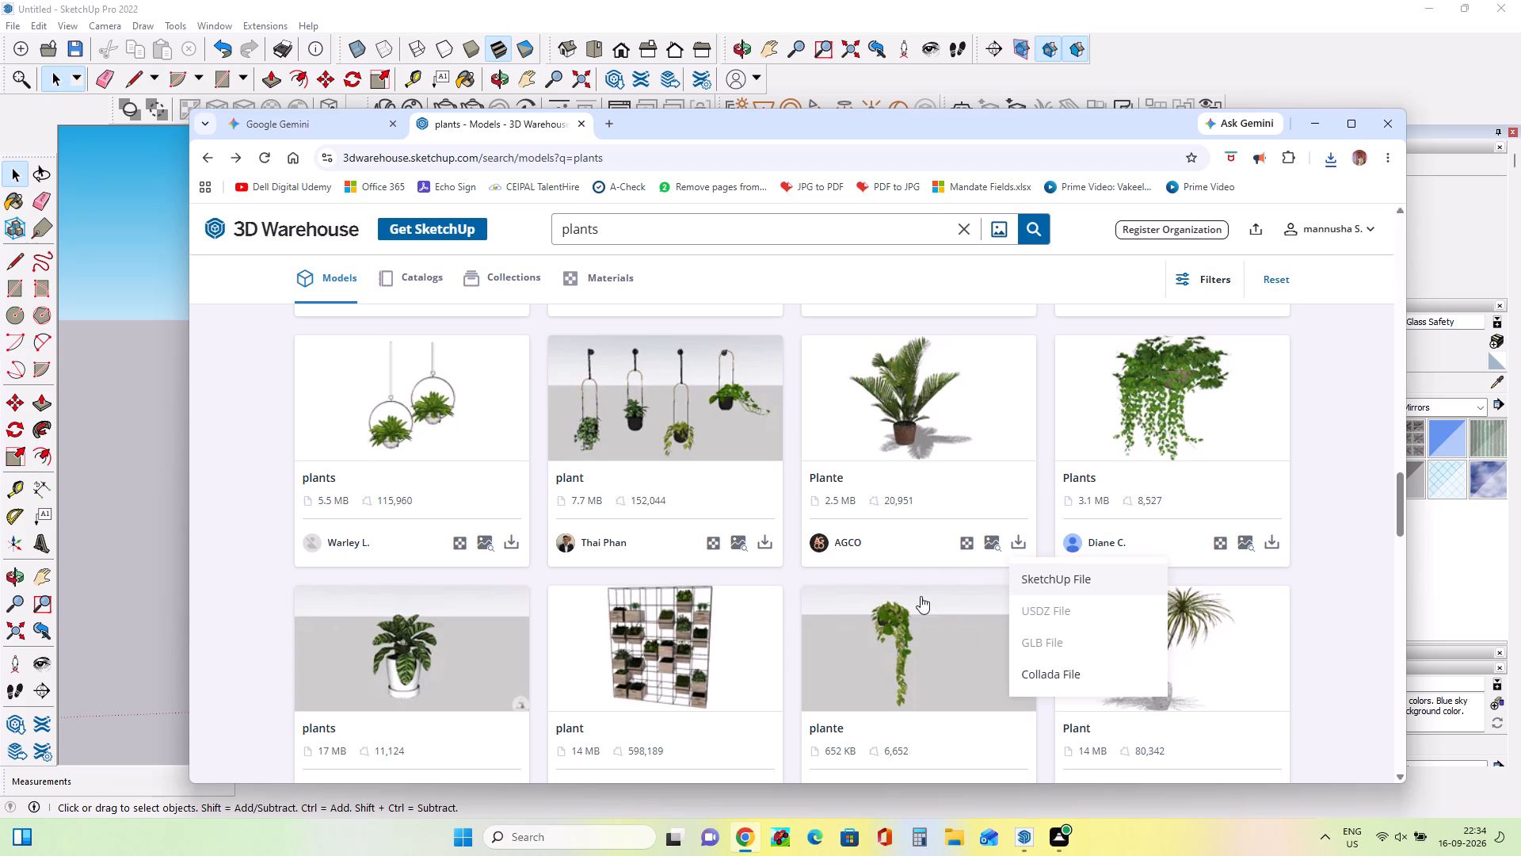
scroll(944, 585, "down", 3)
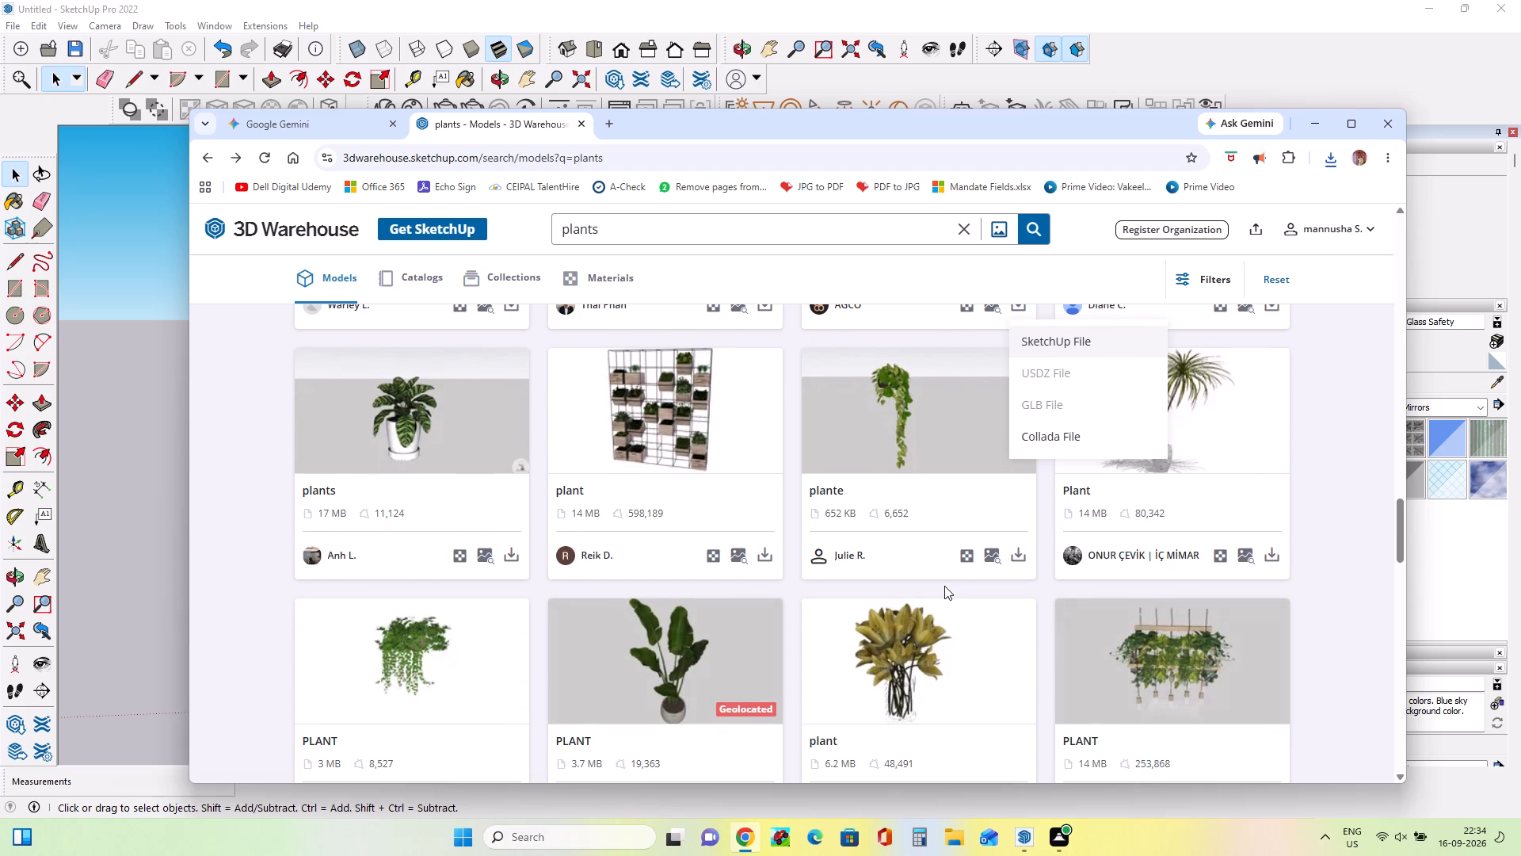
scroll(944, 586, "down", 2)
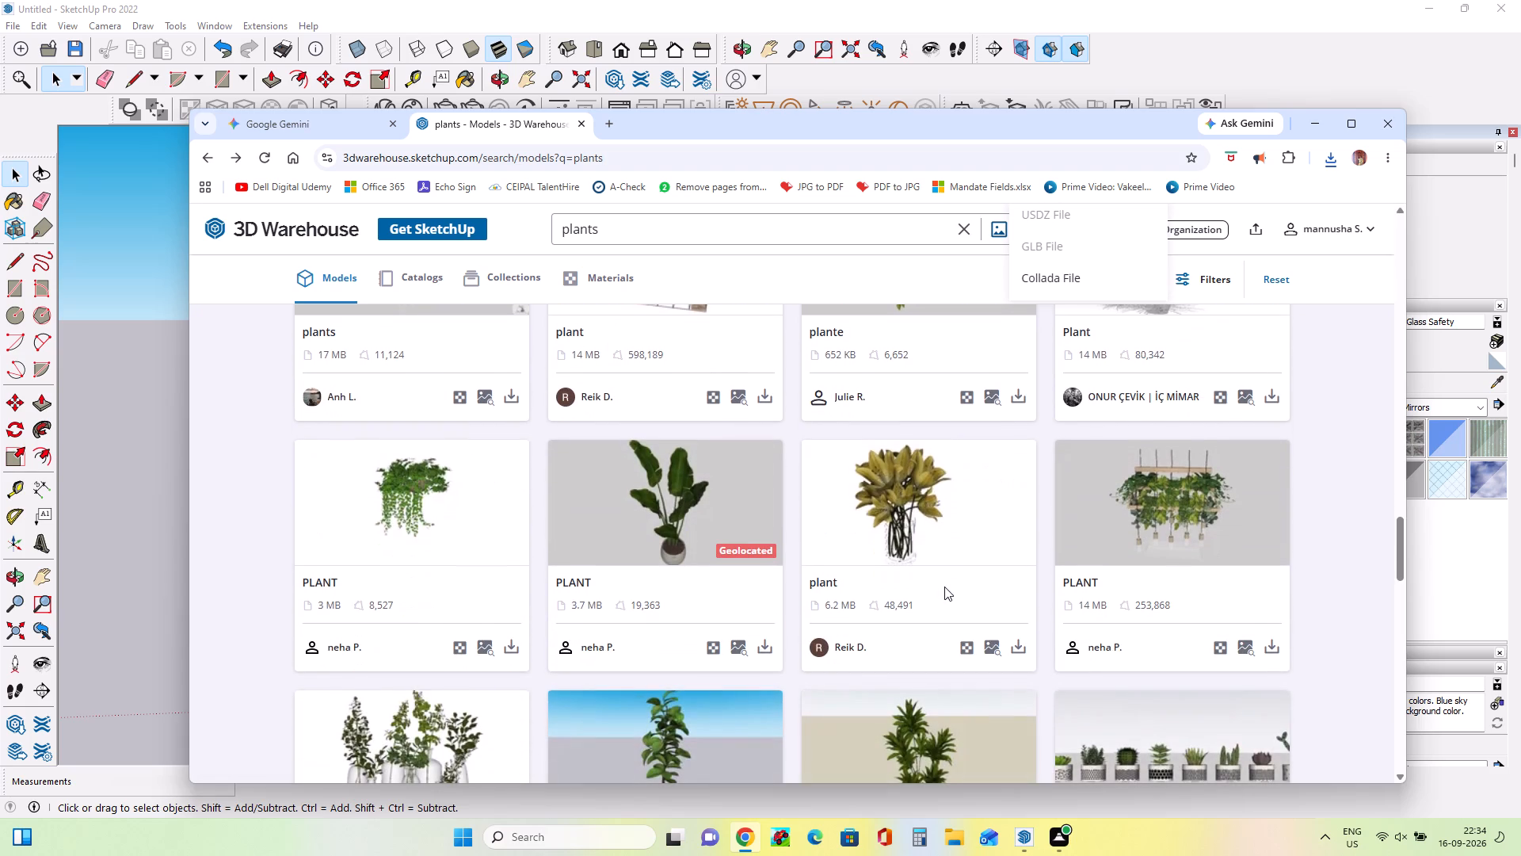
scroll(944, 587, "down", 5)
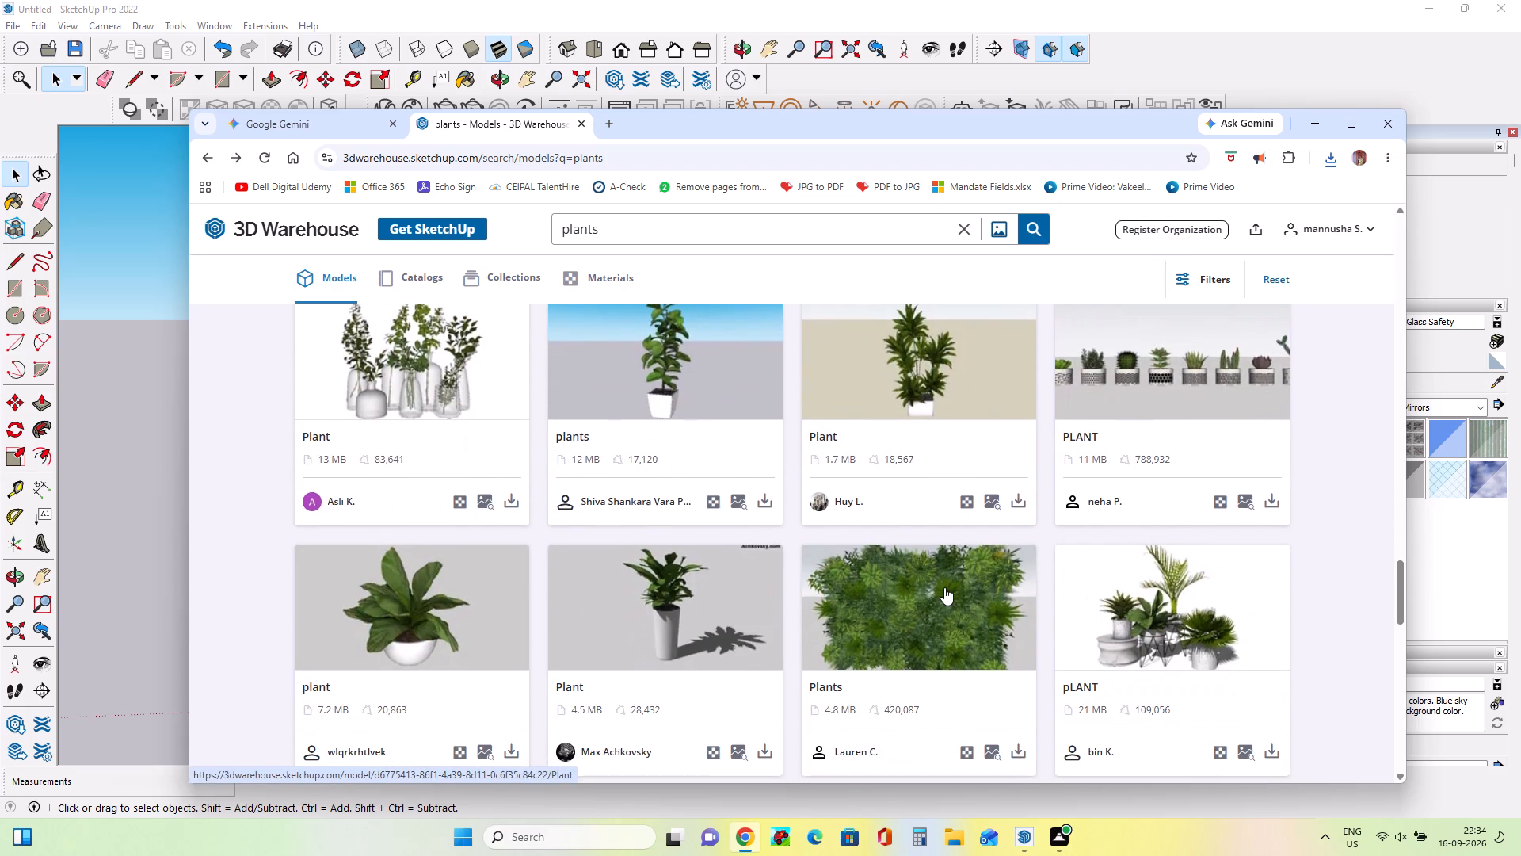
scroll(944, 587, "down", 3)
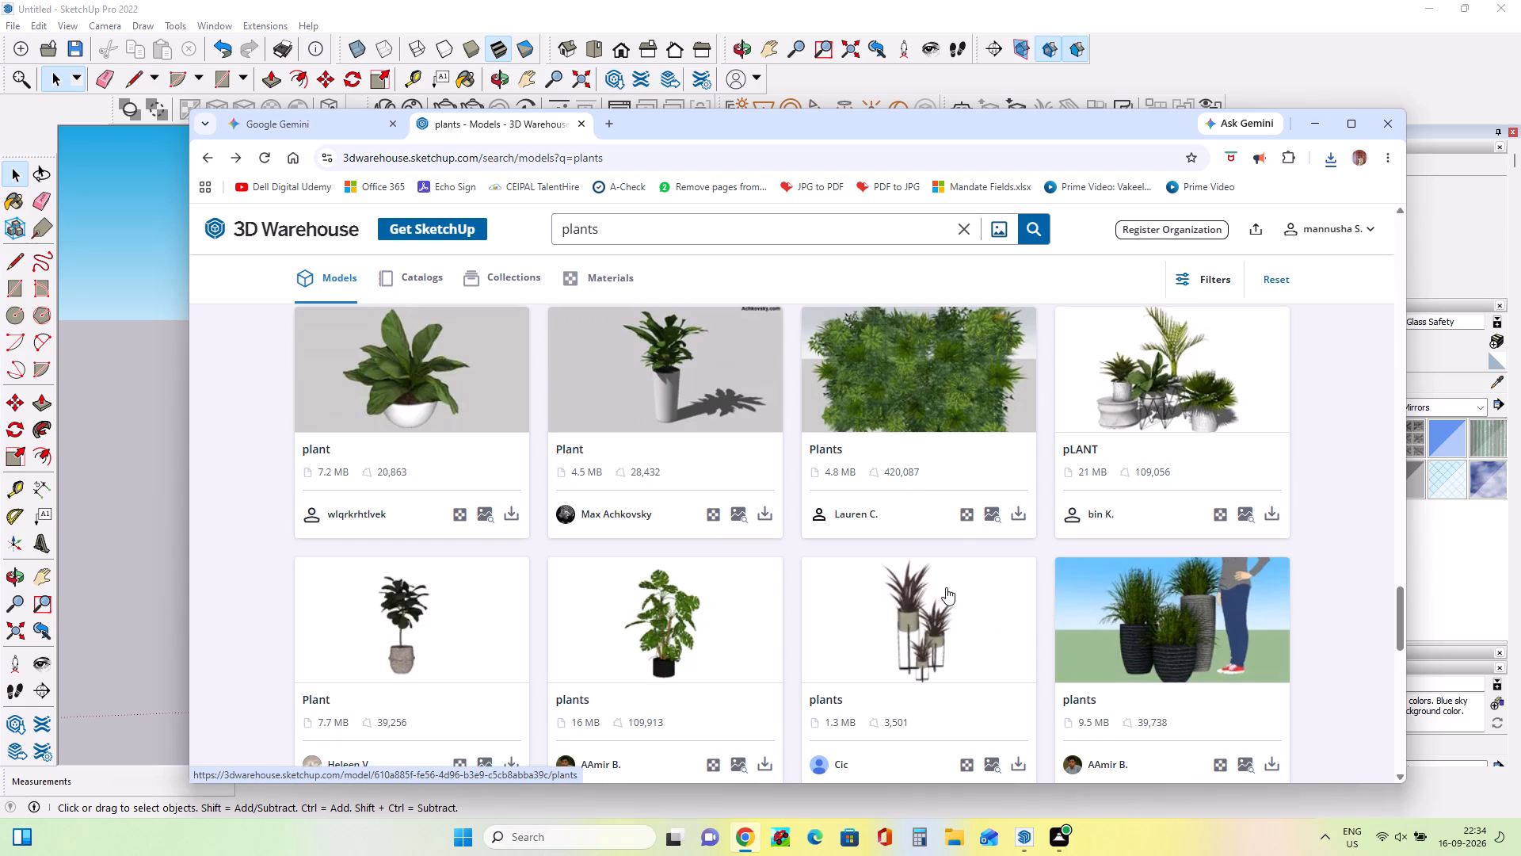
scroll(849, 581, "down", 1)
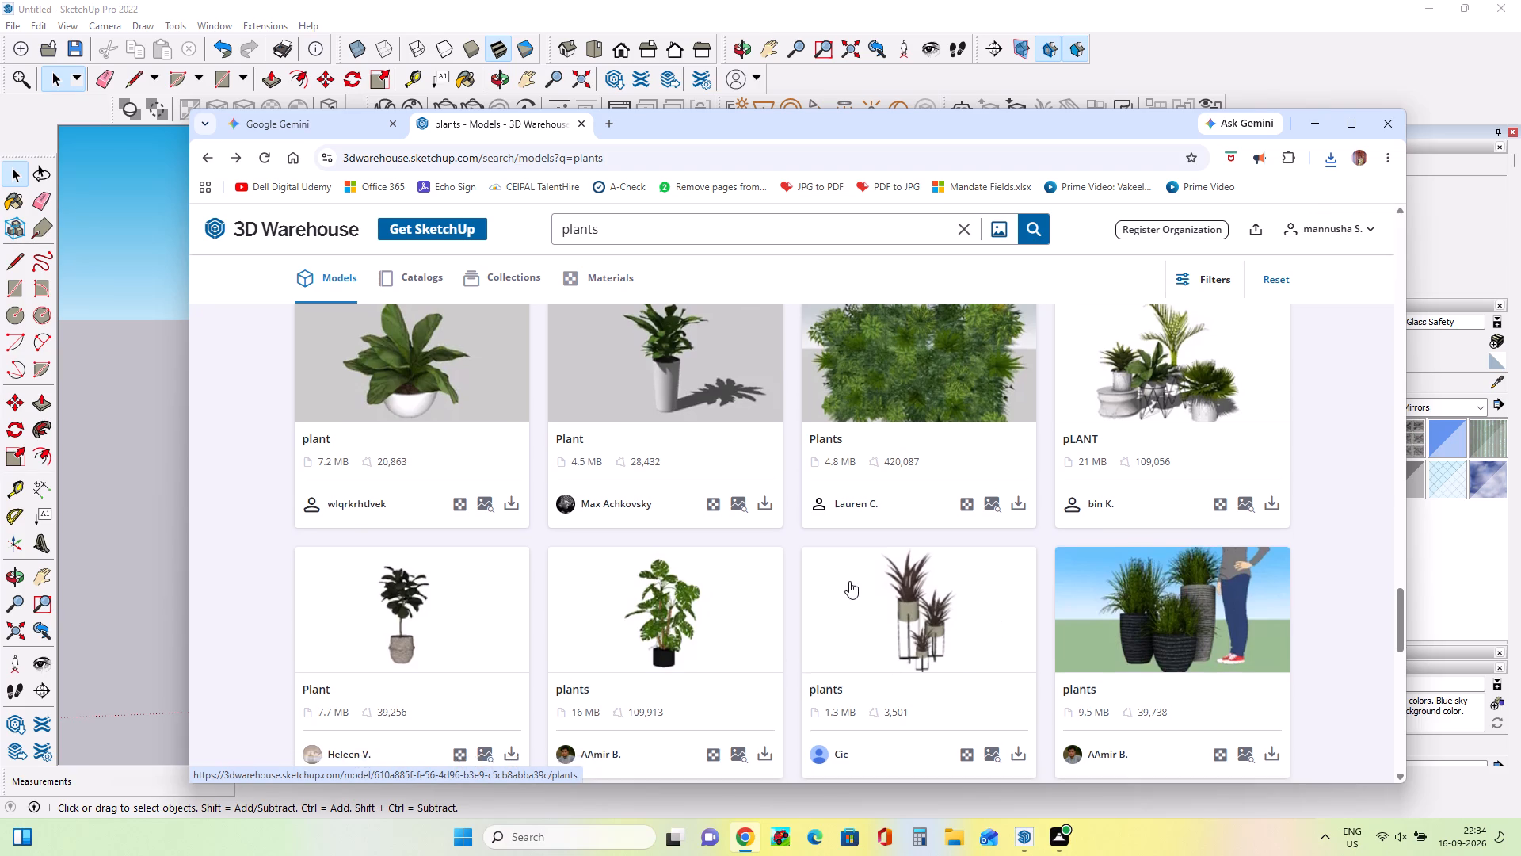
scroll(849, 581, "down", 6)
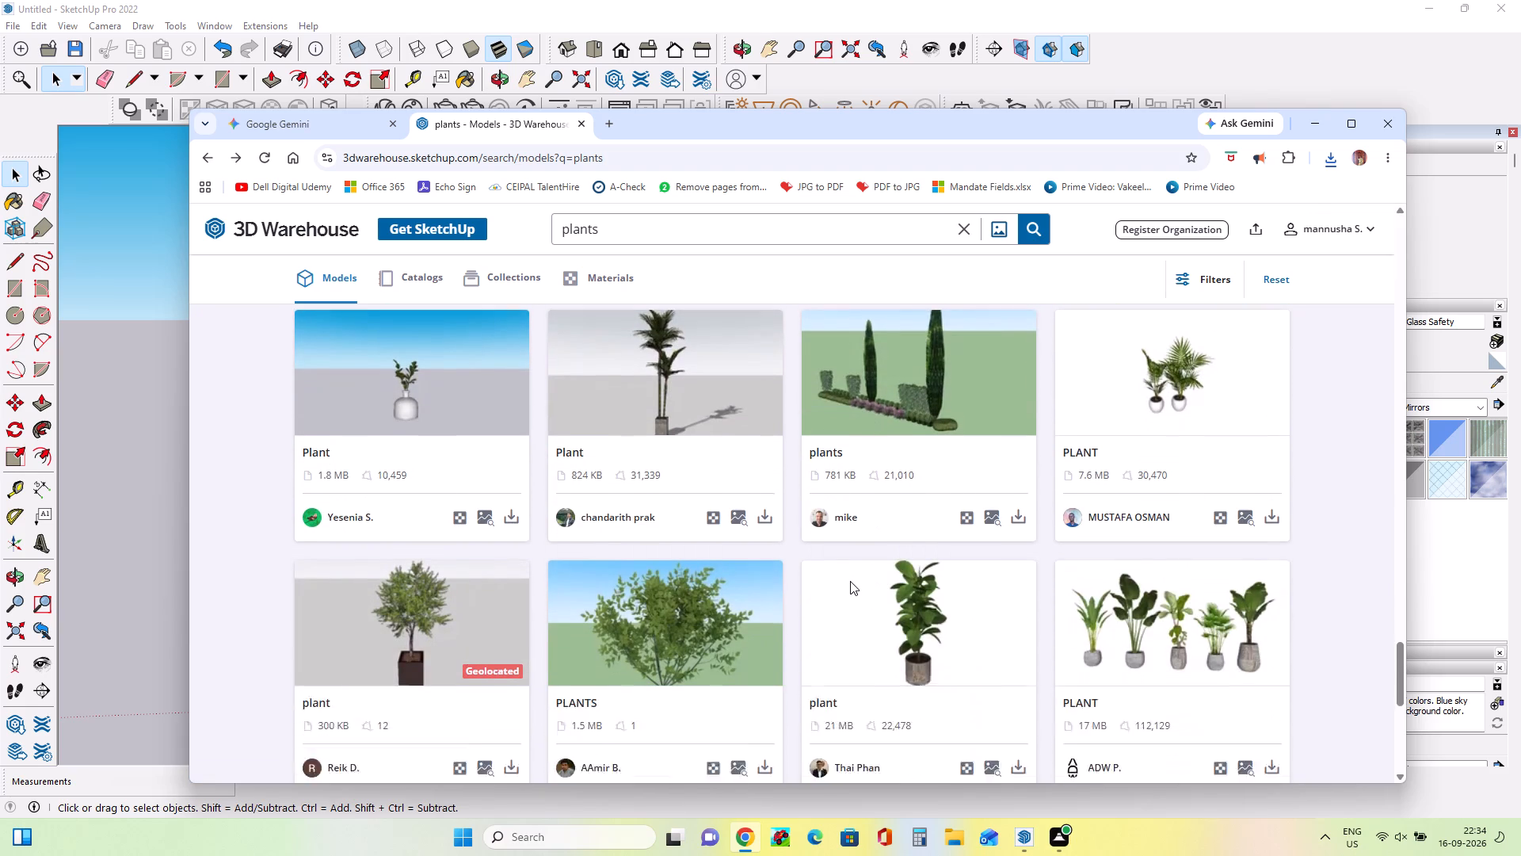
scroll(850, 581, "down", 3)
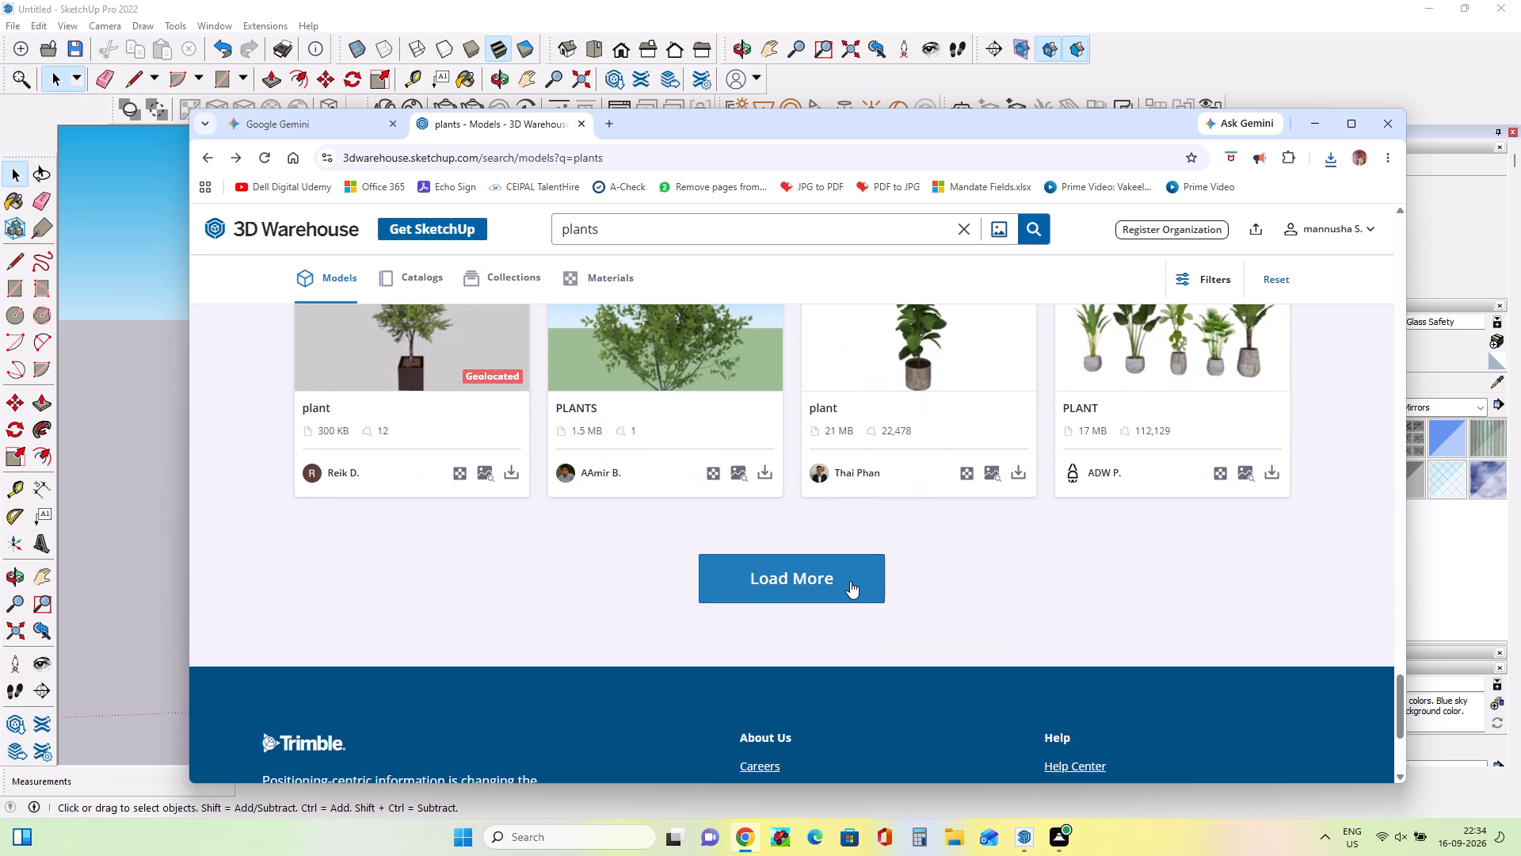
Load more plant search results and look through them for hanging greenery and planter models.
left_click(827, 587)
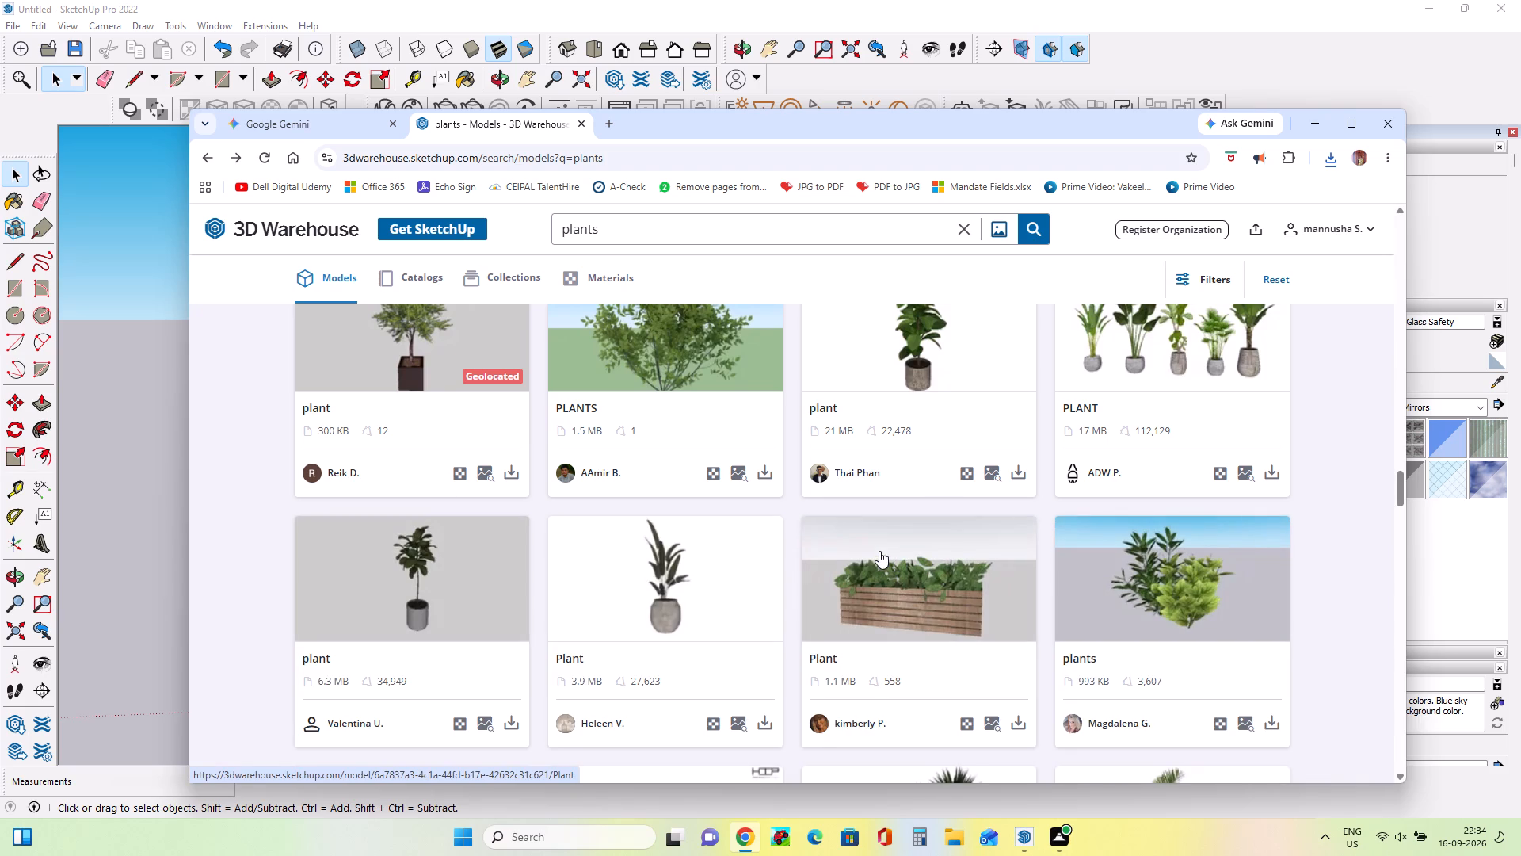
scroll(875, 554, "down", 7)
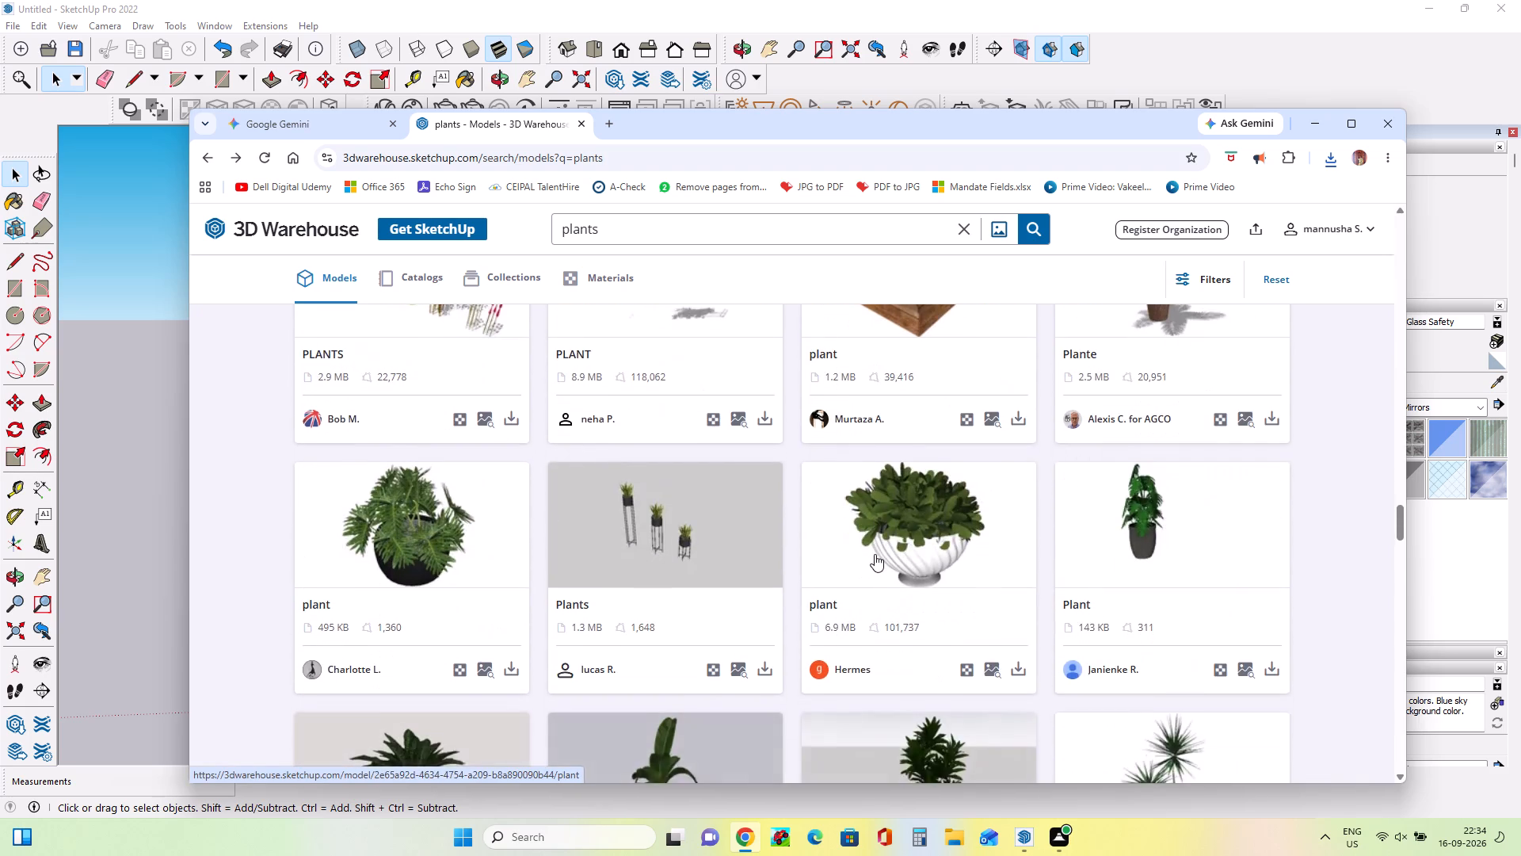
scroll(875, 554, "down", 3)
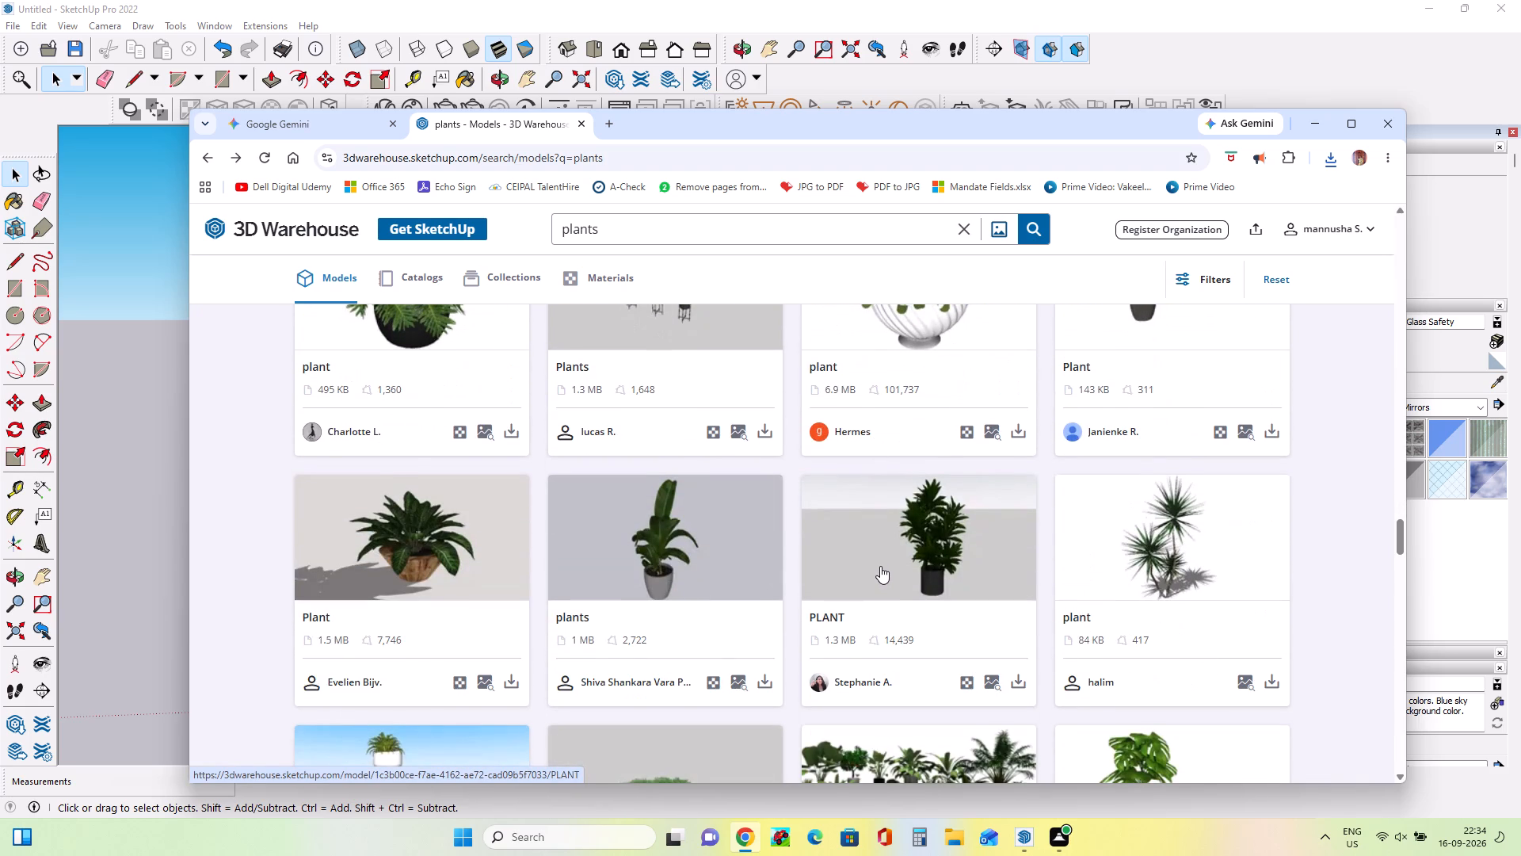
scroll(880, 566, "down", 10)
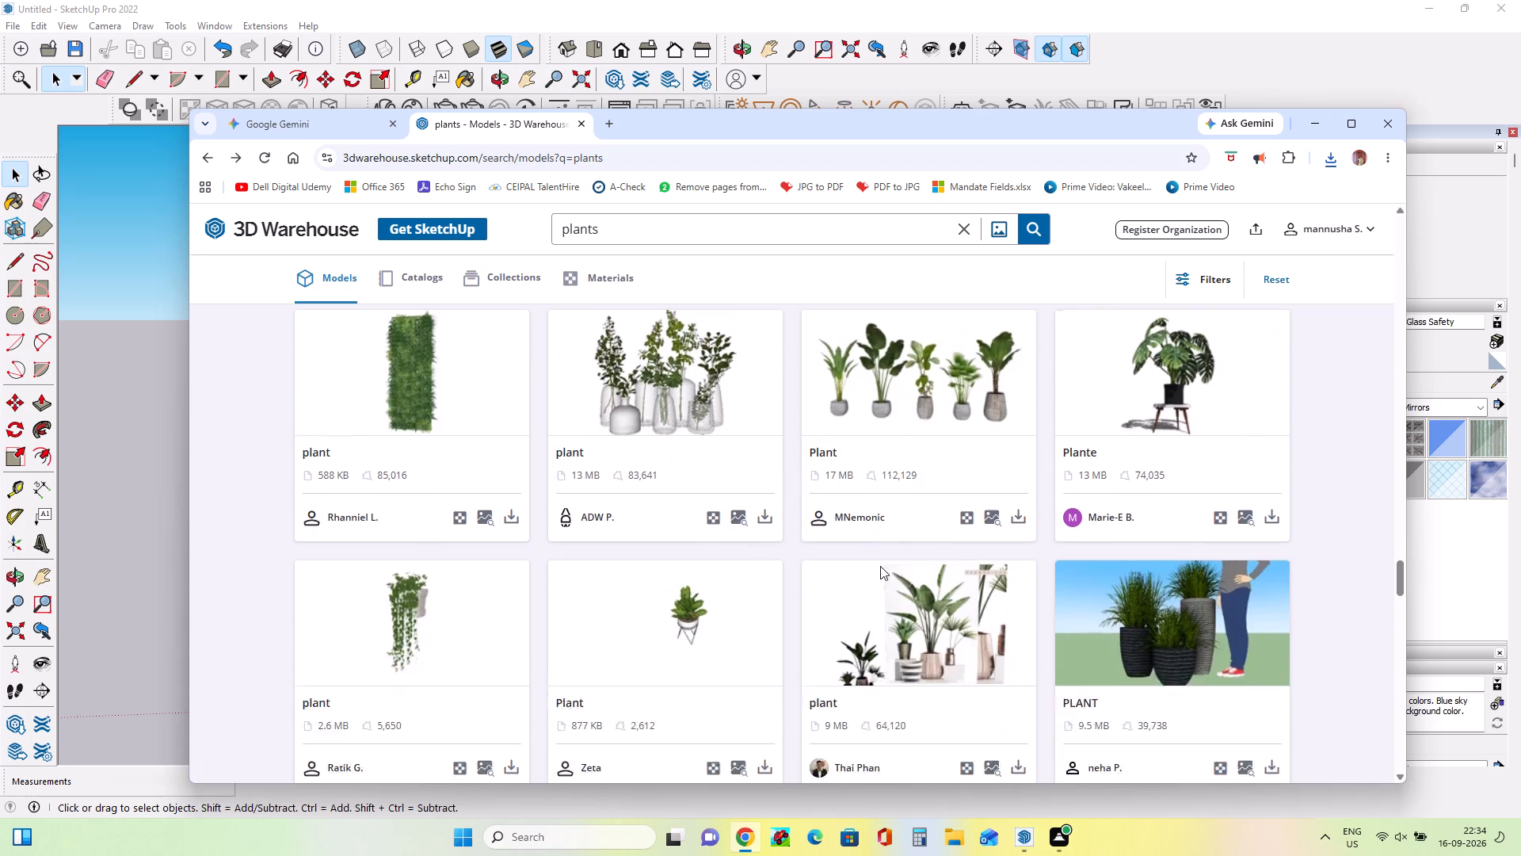
scroll(880, 566, "up", 2)
scroll(880, 566, "down", 3)
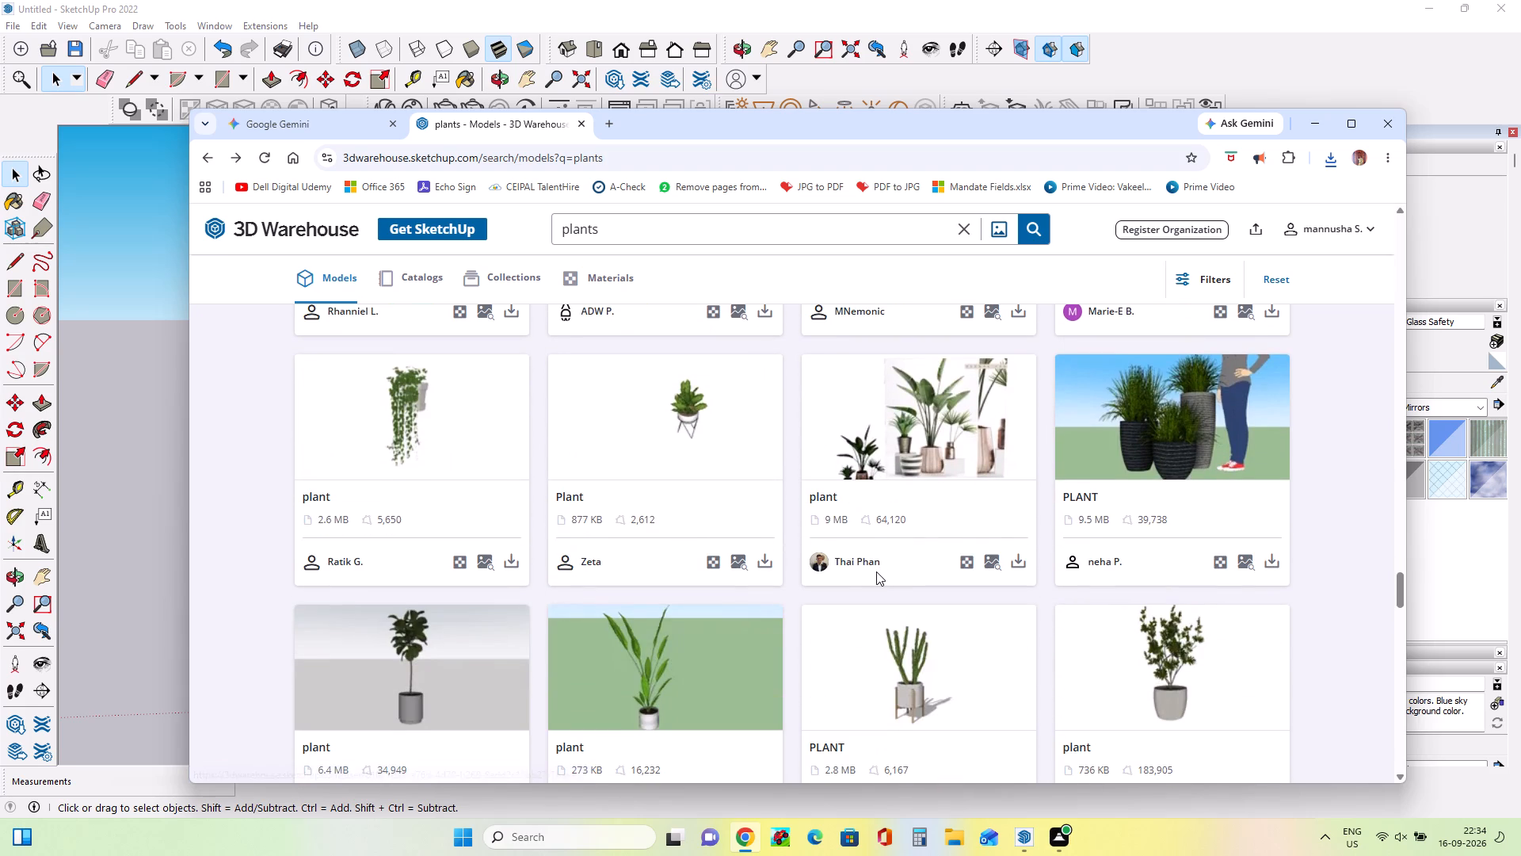
scroll(876, 571, "down", 6)
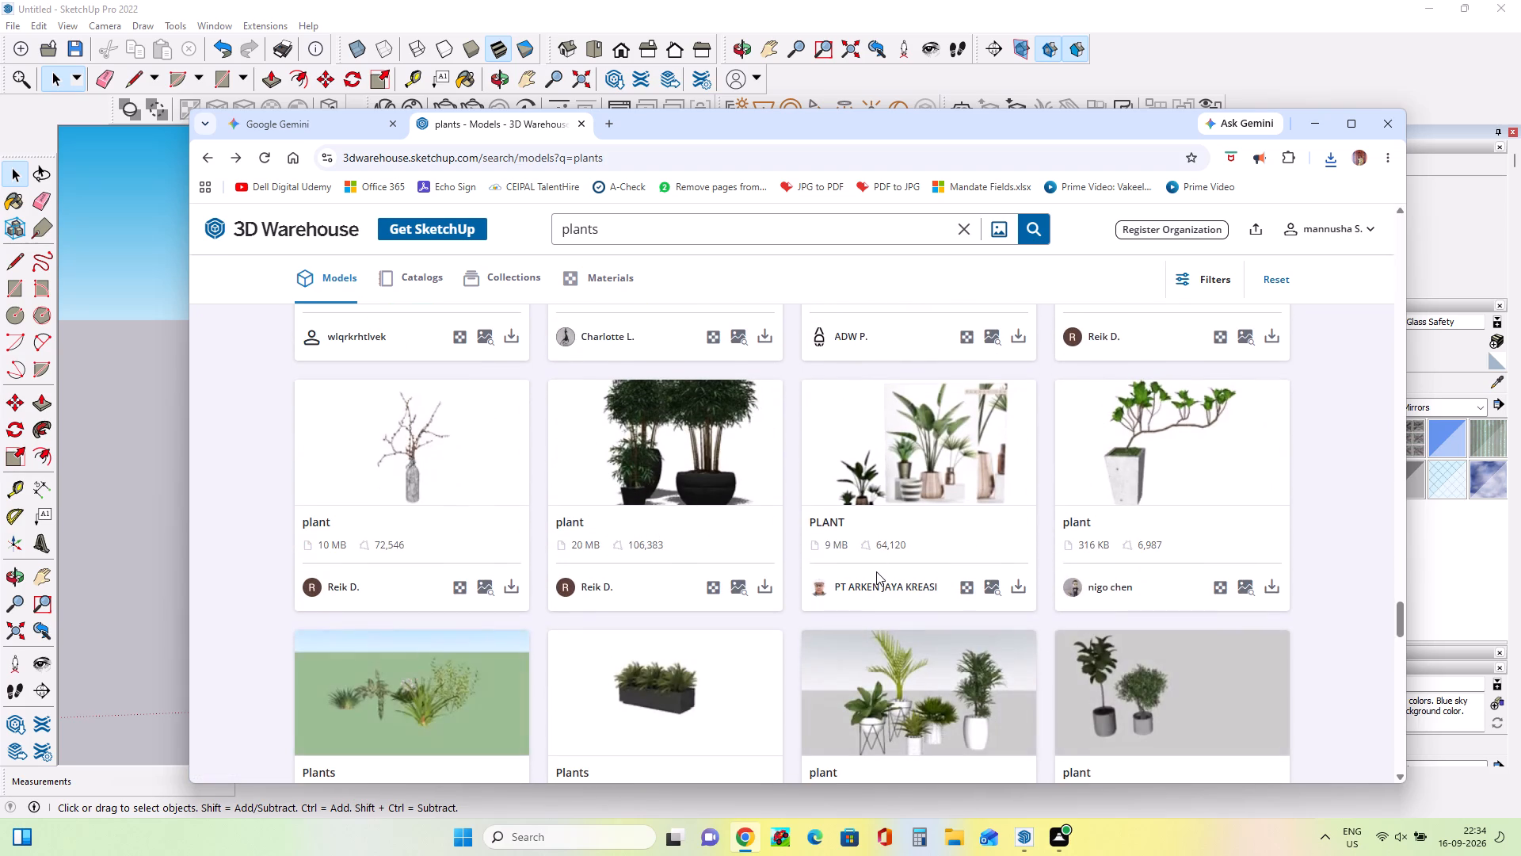
scroll(876, 571, "down", 6)
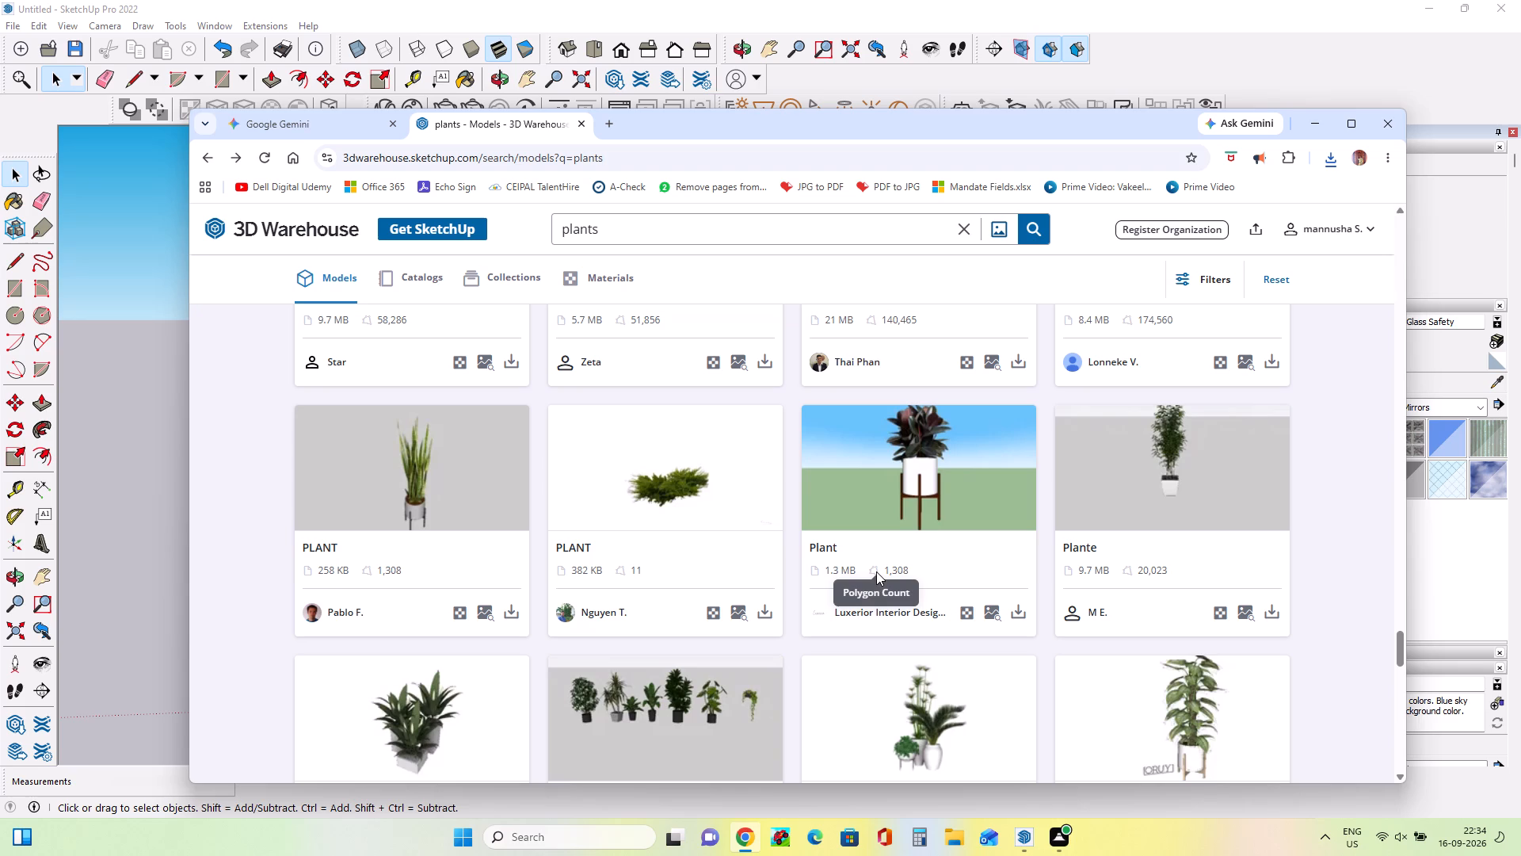
scroll(863, 584, "down", 2)
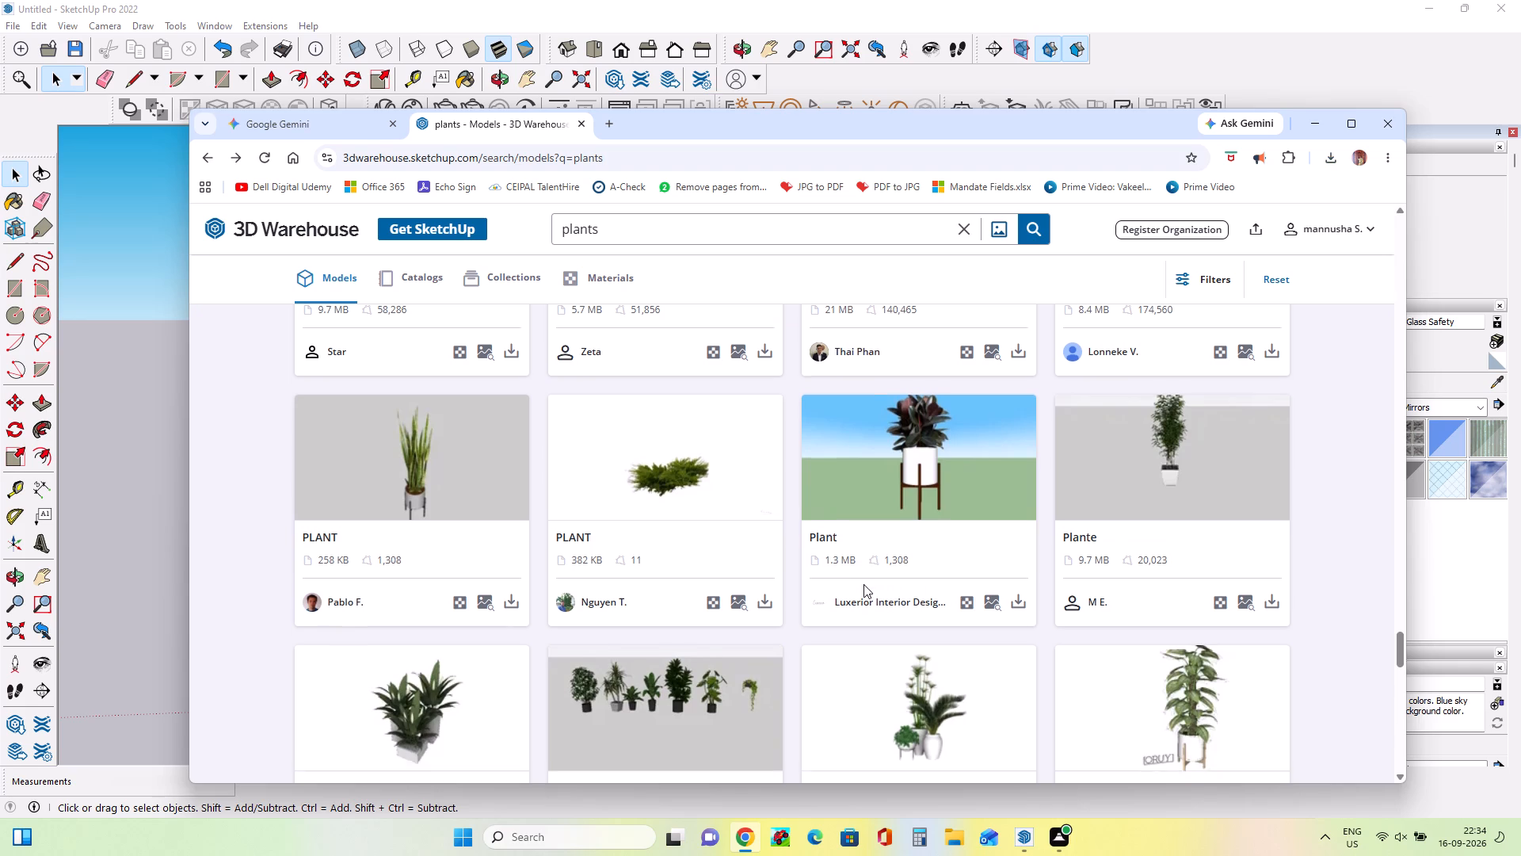
scroll(863, 584, "down", 5)
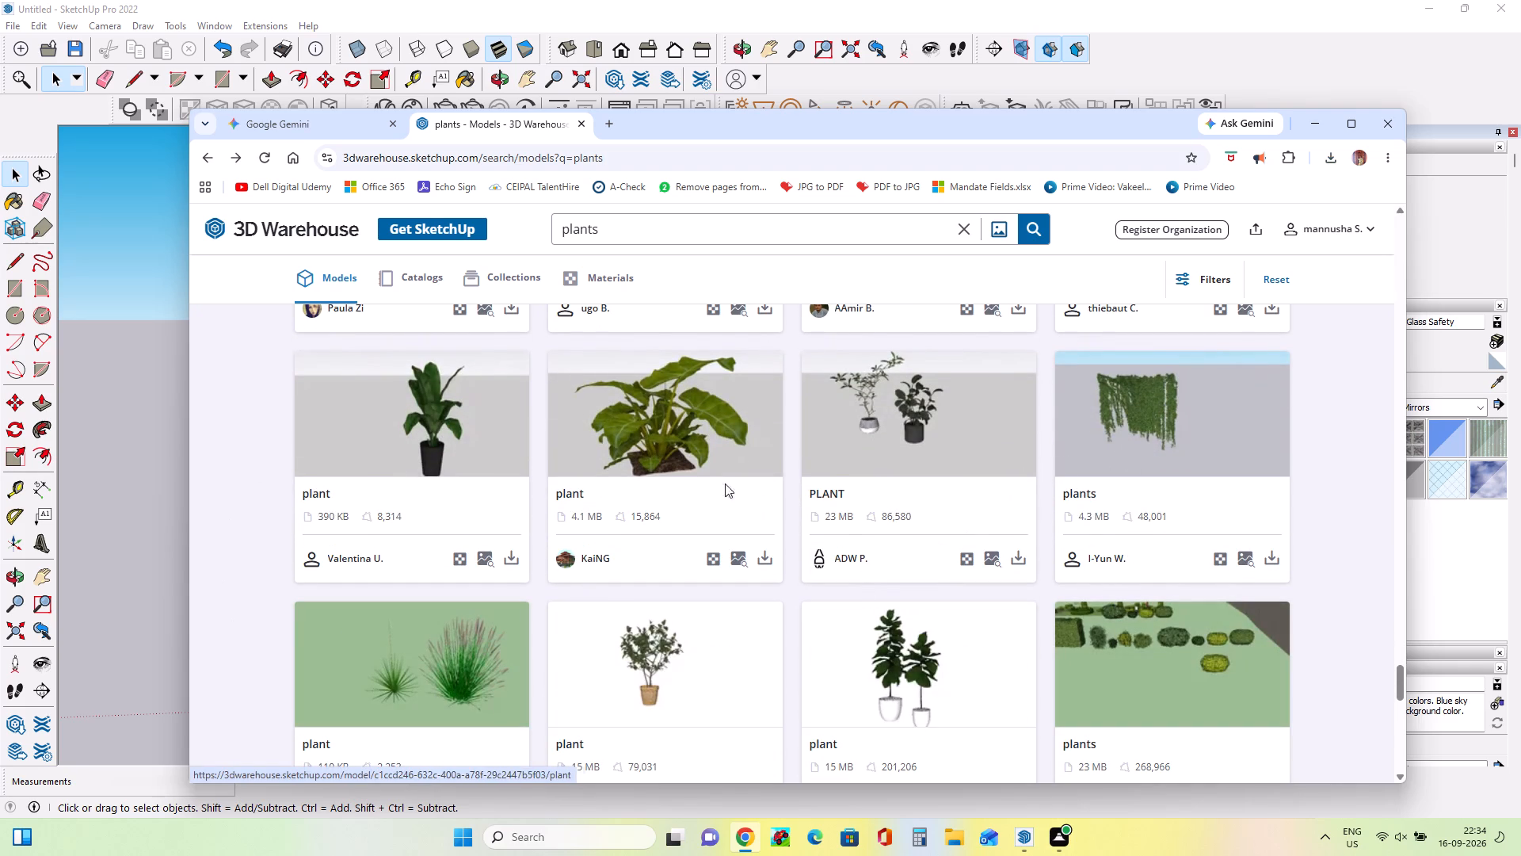
Download the 4.3 MB hanging vine "plants" model as a SketchUp file.
left_click(1118, 414)
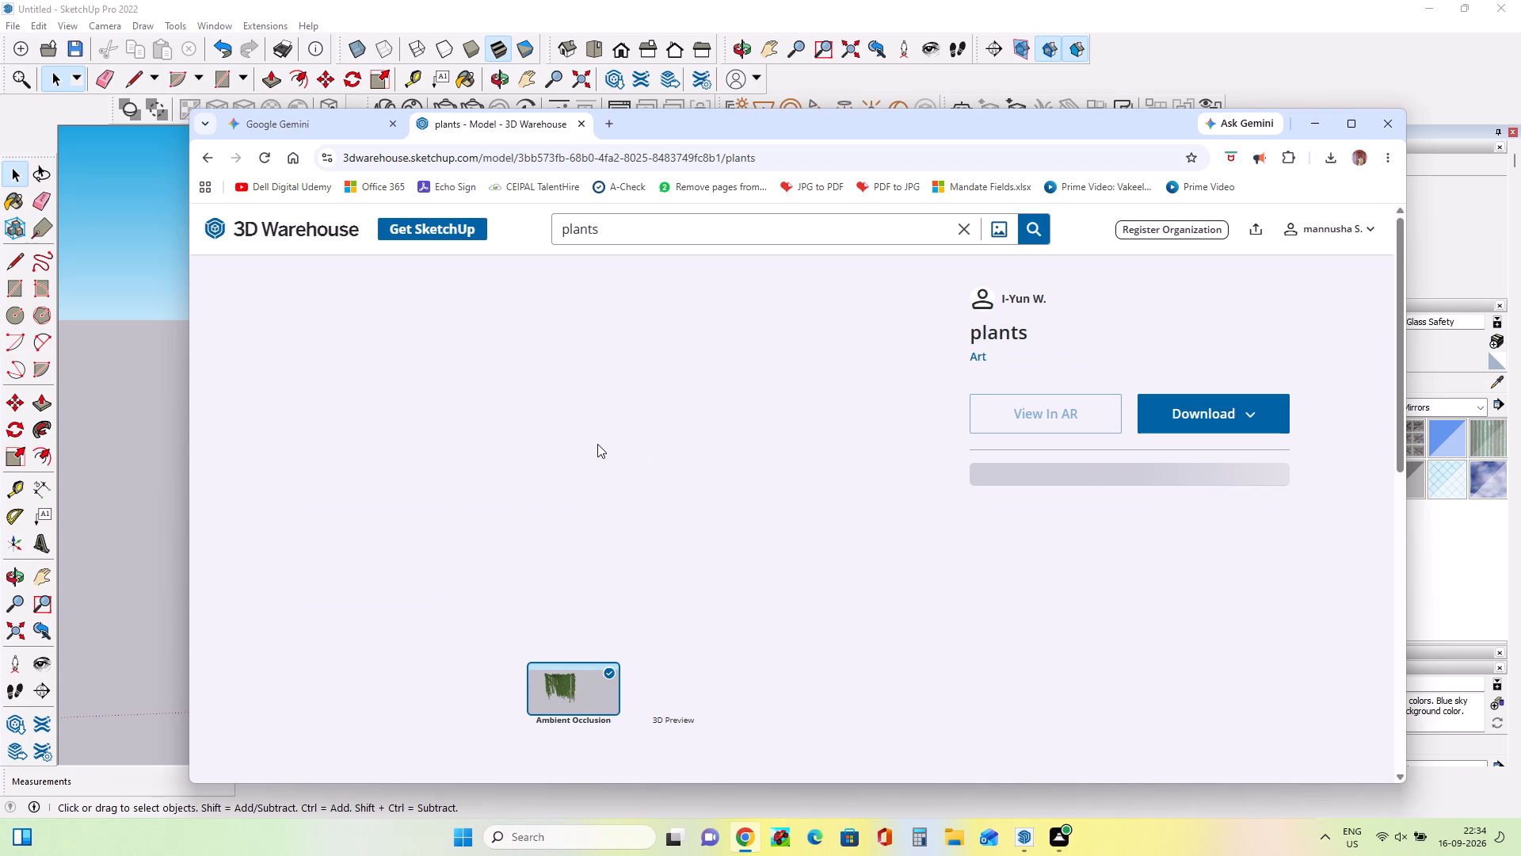
scroll(597, 444, "up", 6)
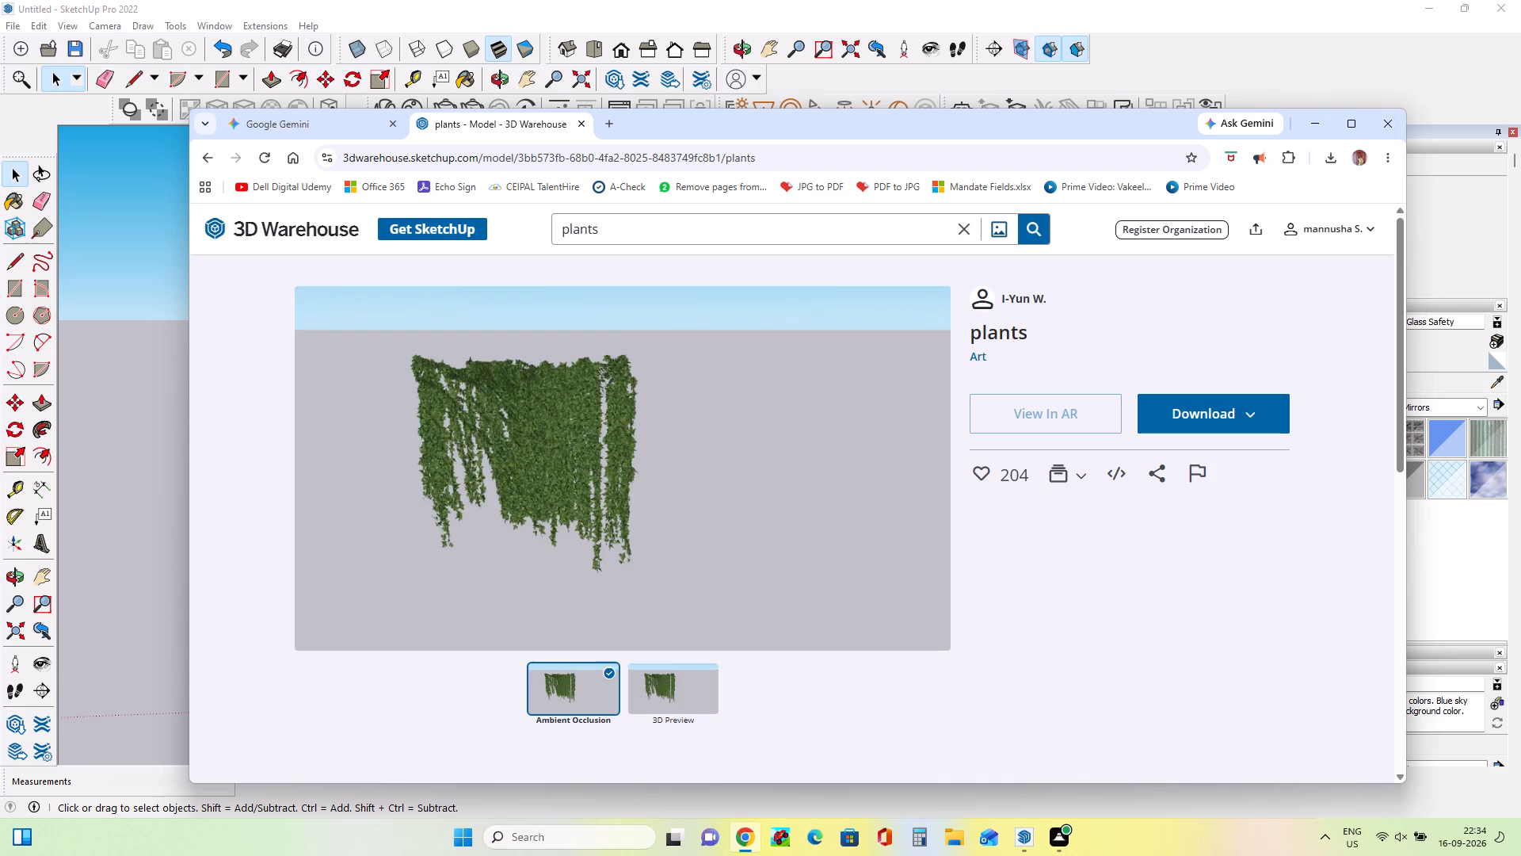
left_click(1176, 418)
left_click(1167, 456)
Return to the plant search results and download the 789 KB bushy potted "Plant" model as a SketchUp file.
left_click(204, 162)
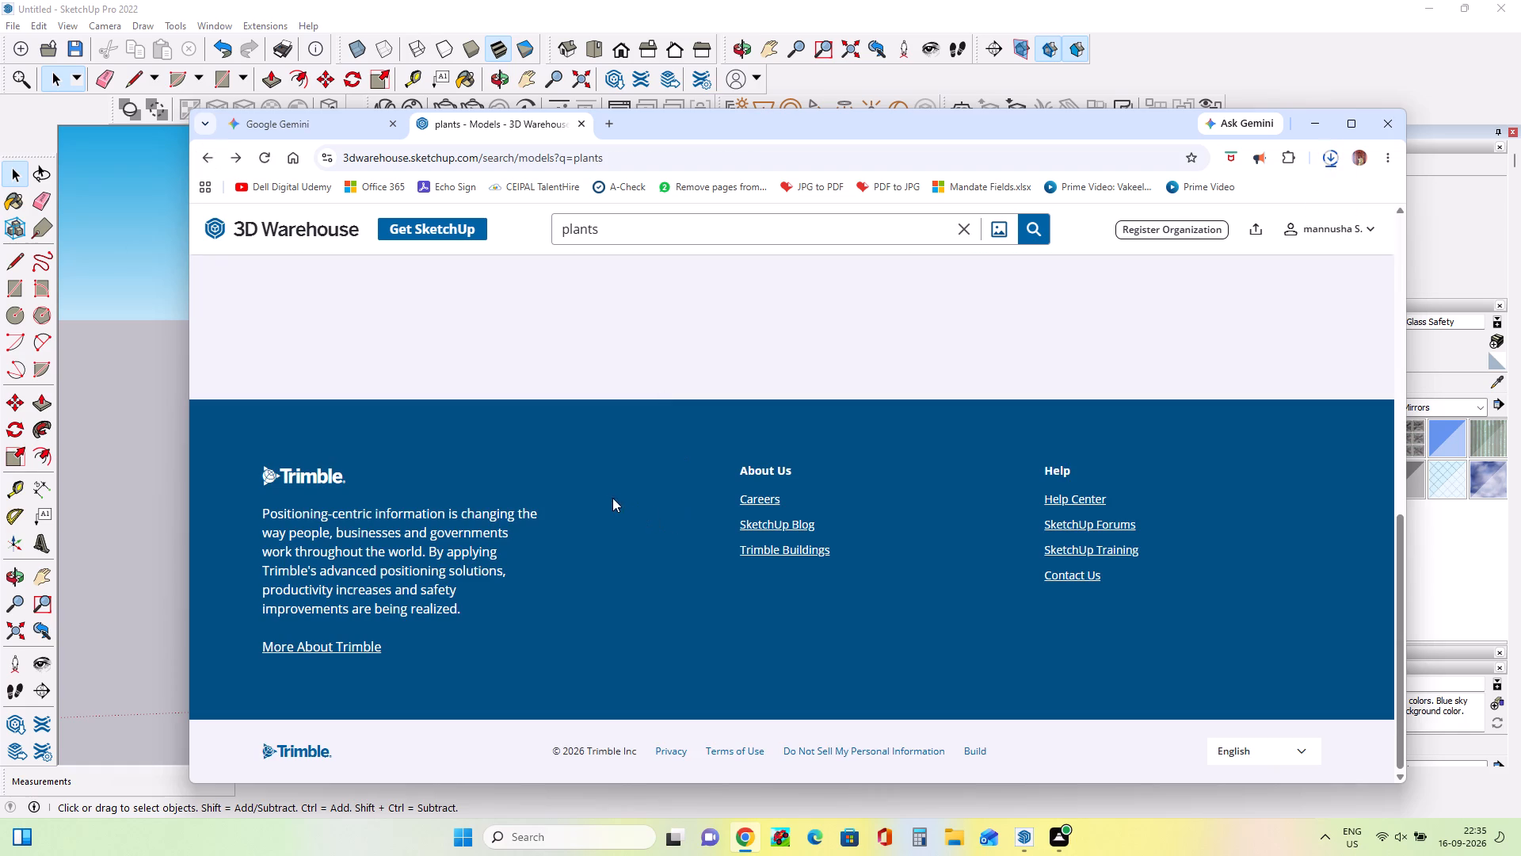
scroll(652, 499, "down", 3)
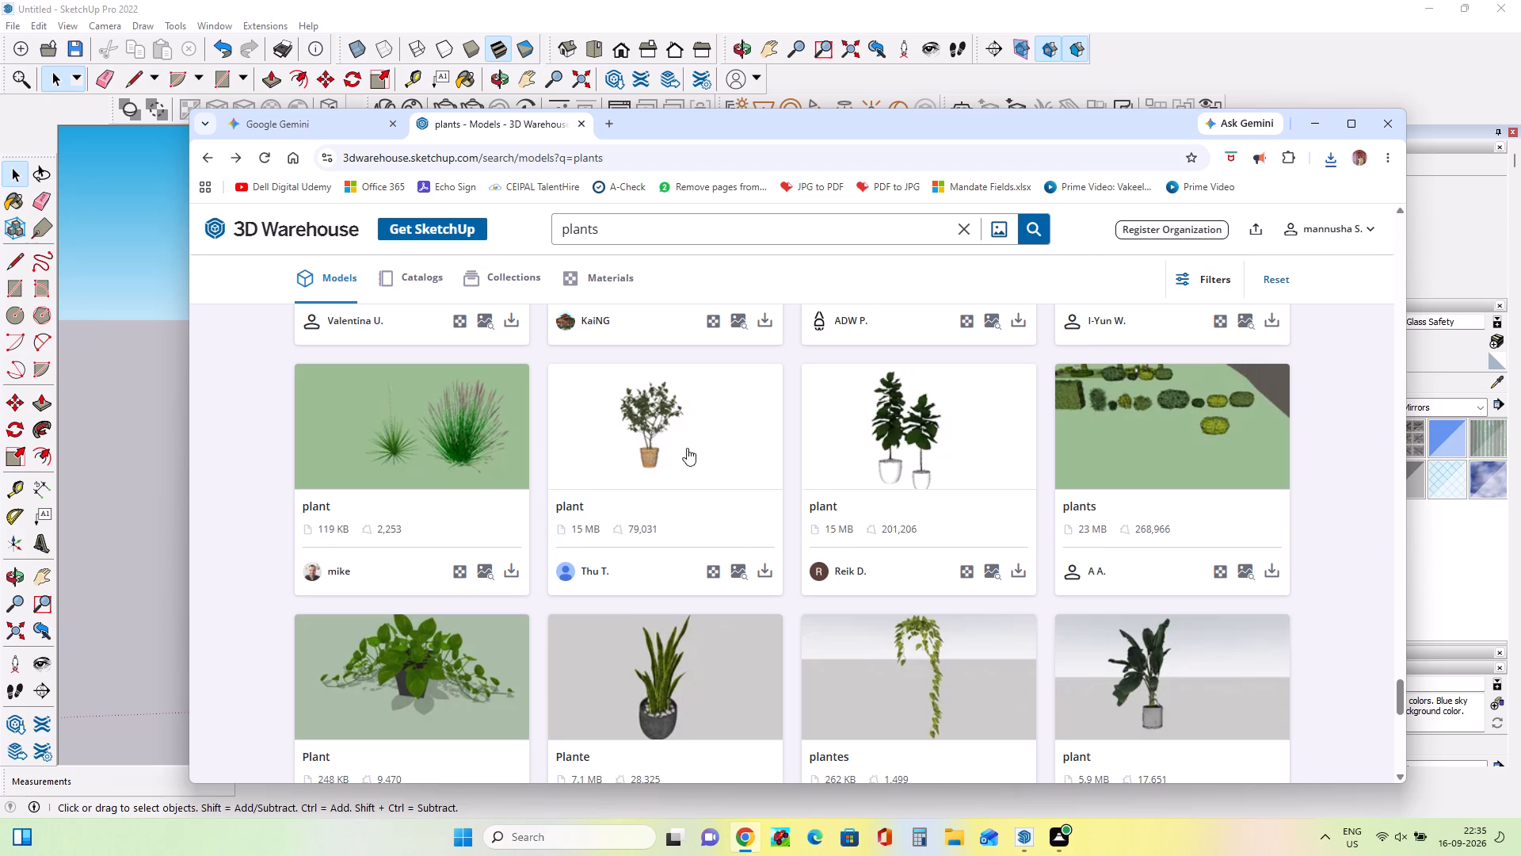
scroll(711, 487, "down", 5)
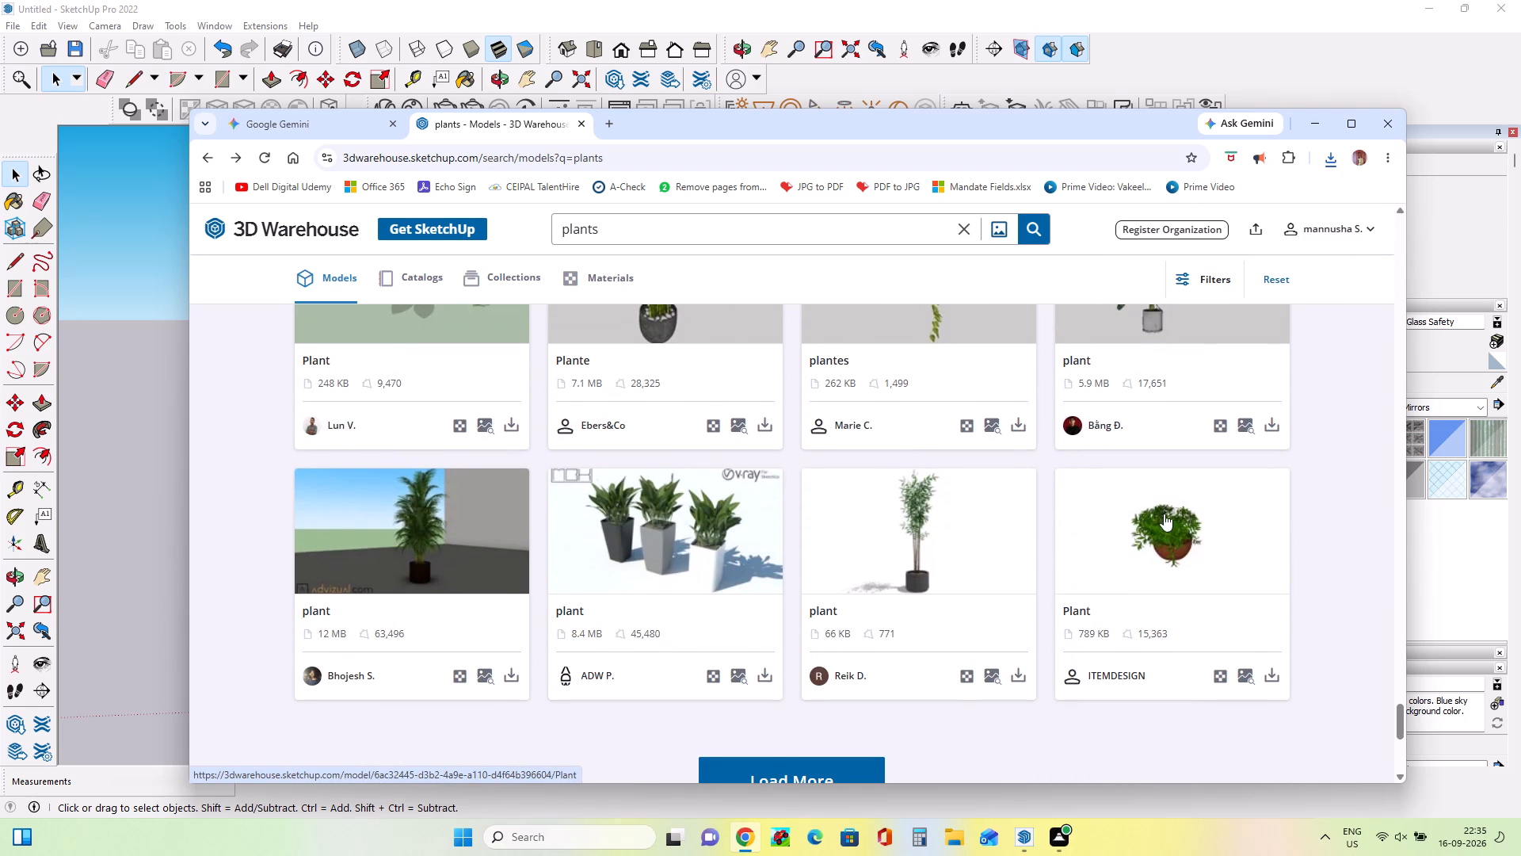
double_click(1277, 673)
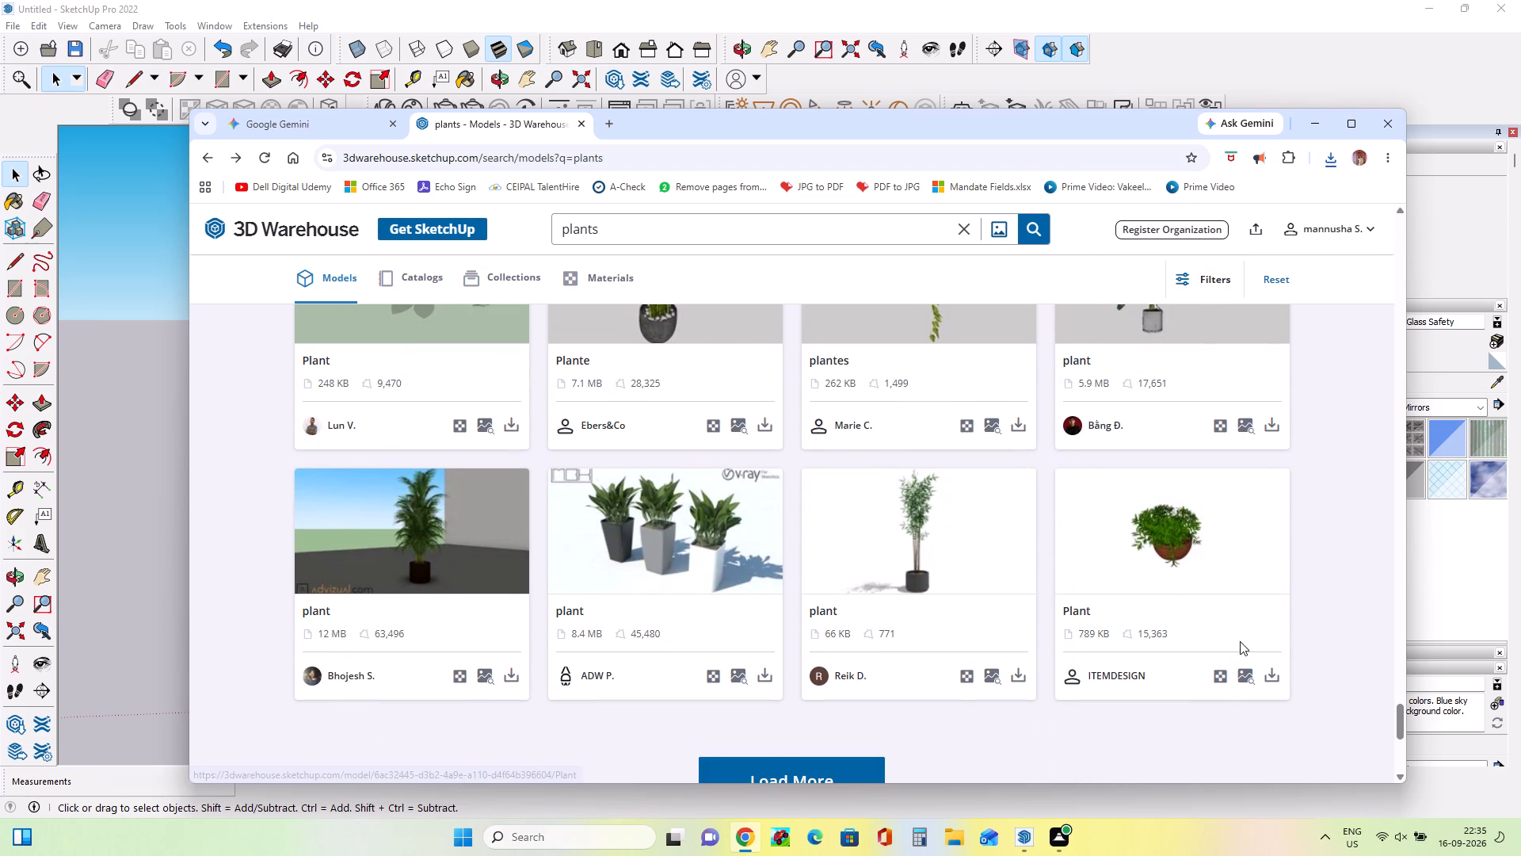
left_click(1269, 682)
left_click(1207, 552)
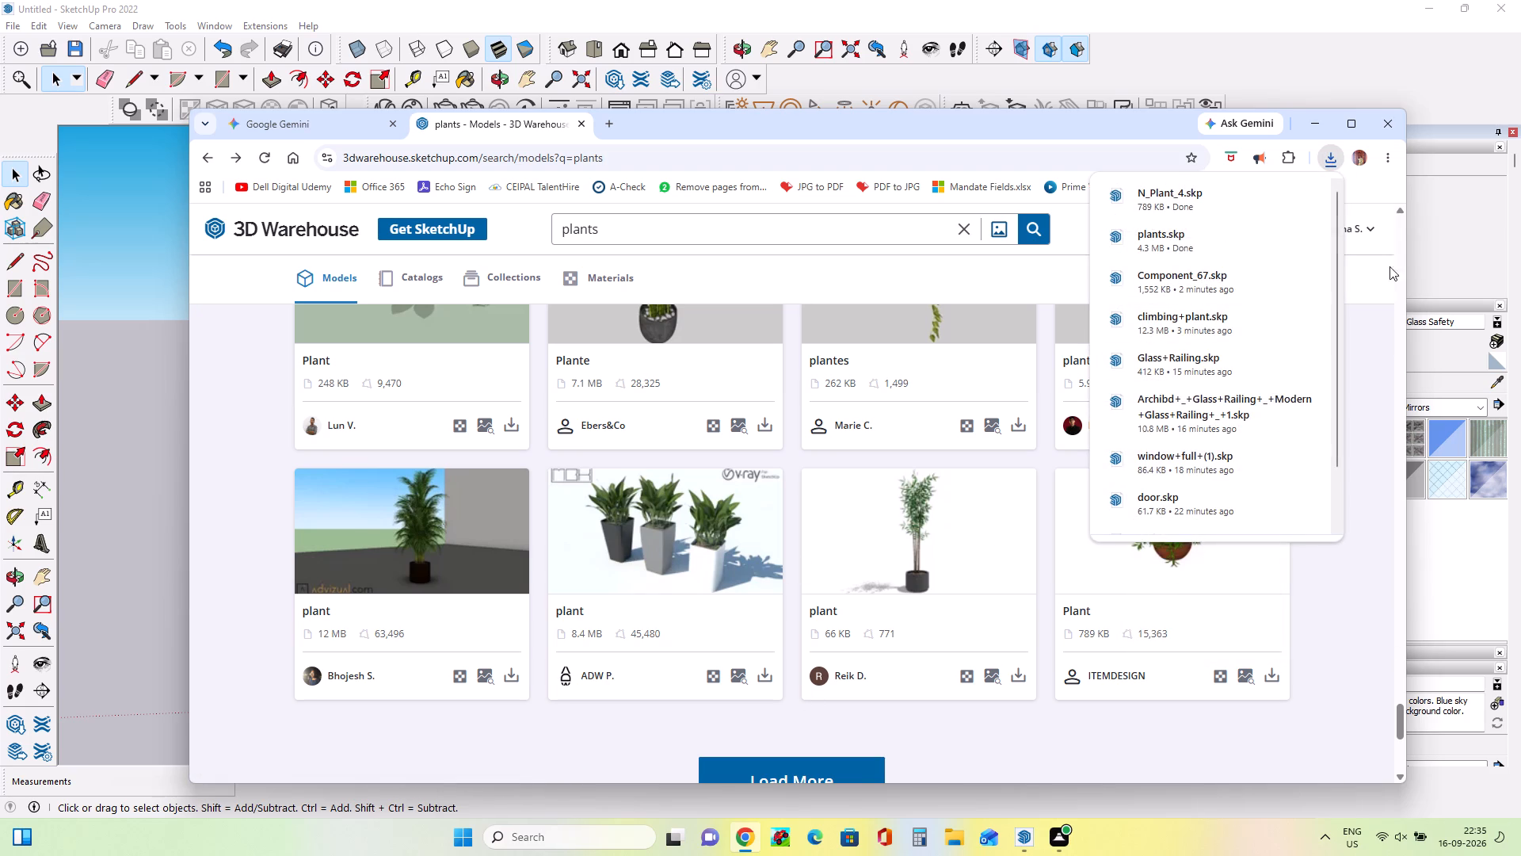
Switch to SketchUp, import N_Plant_4 from the Downloads folder and place it on open ground beside the house.
left_click(1312, 128)
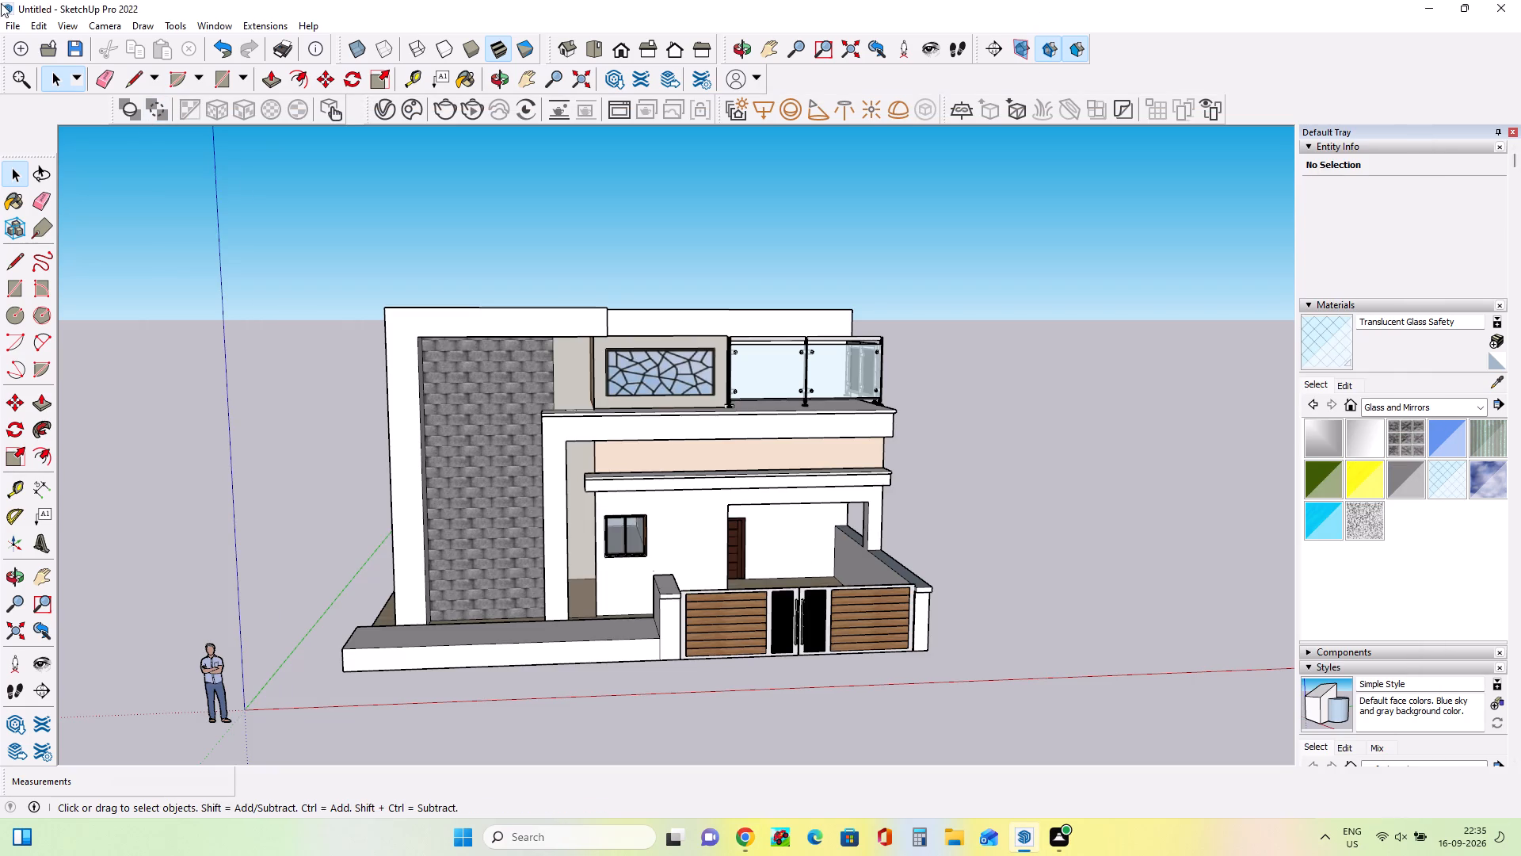
left_click(5, 26)
left_click(129, 301)
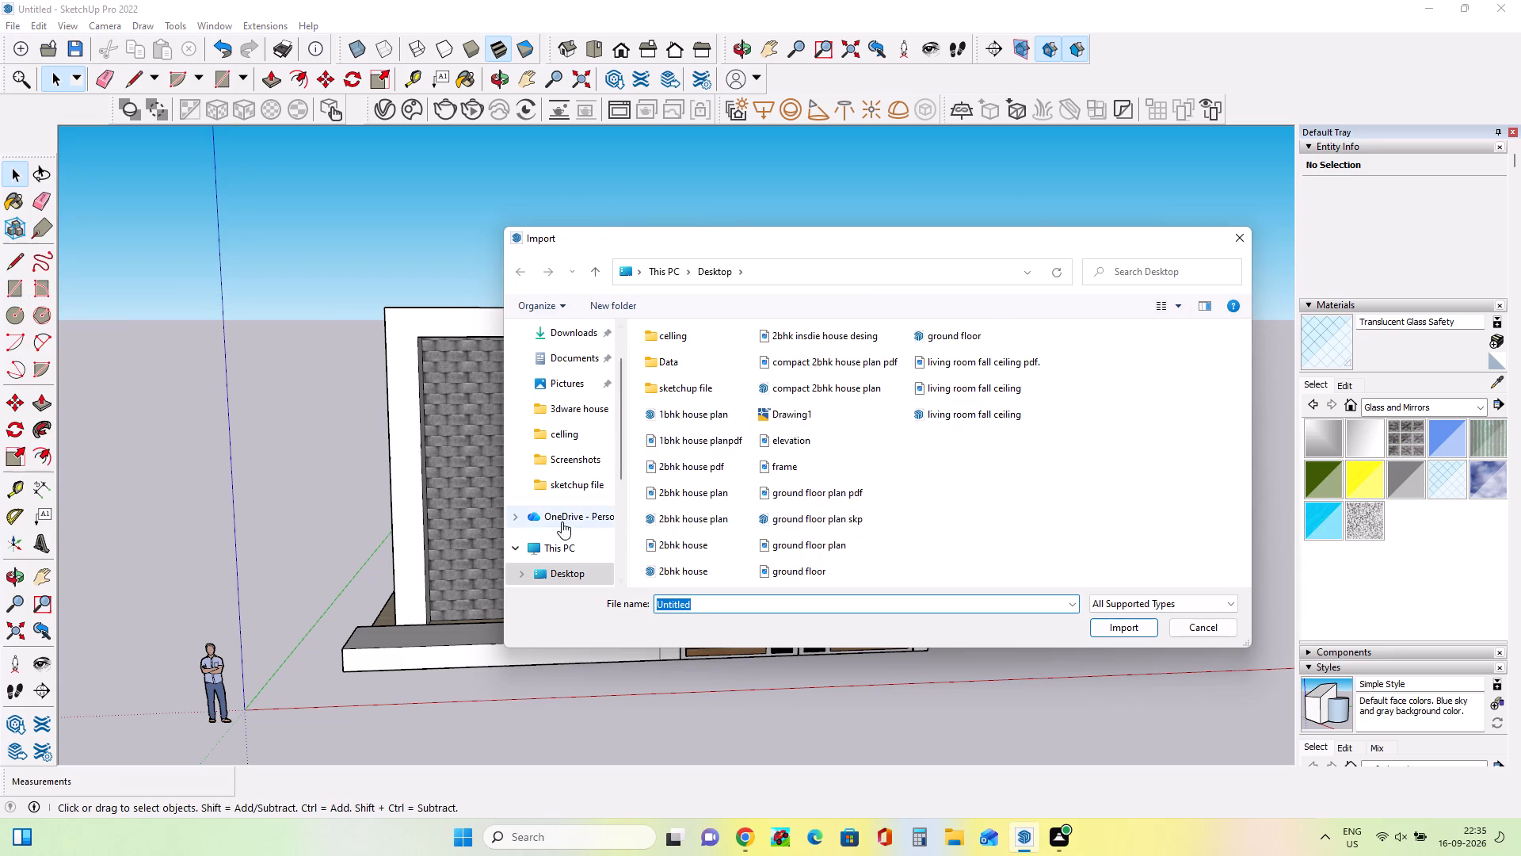
scroll(566, 529, "down", 3)
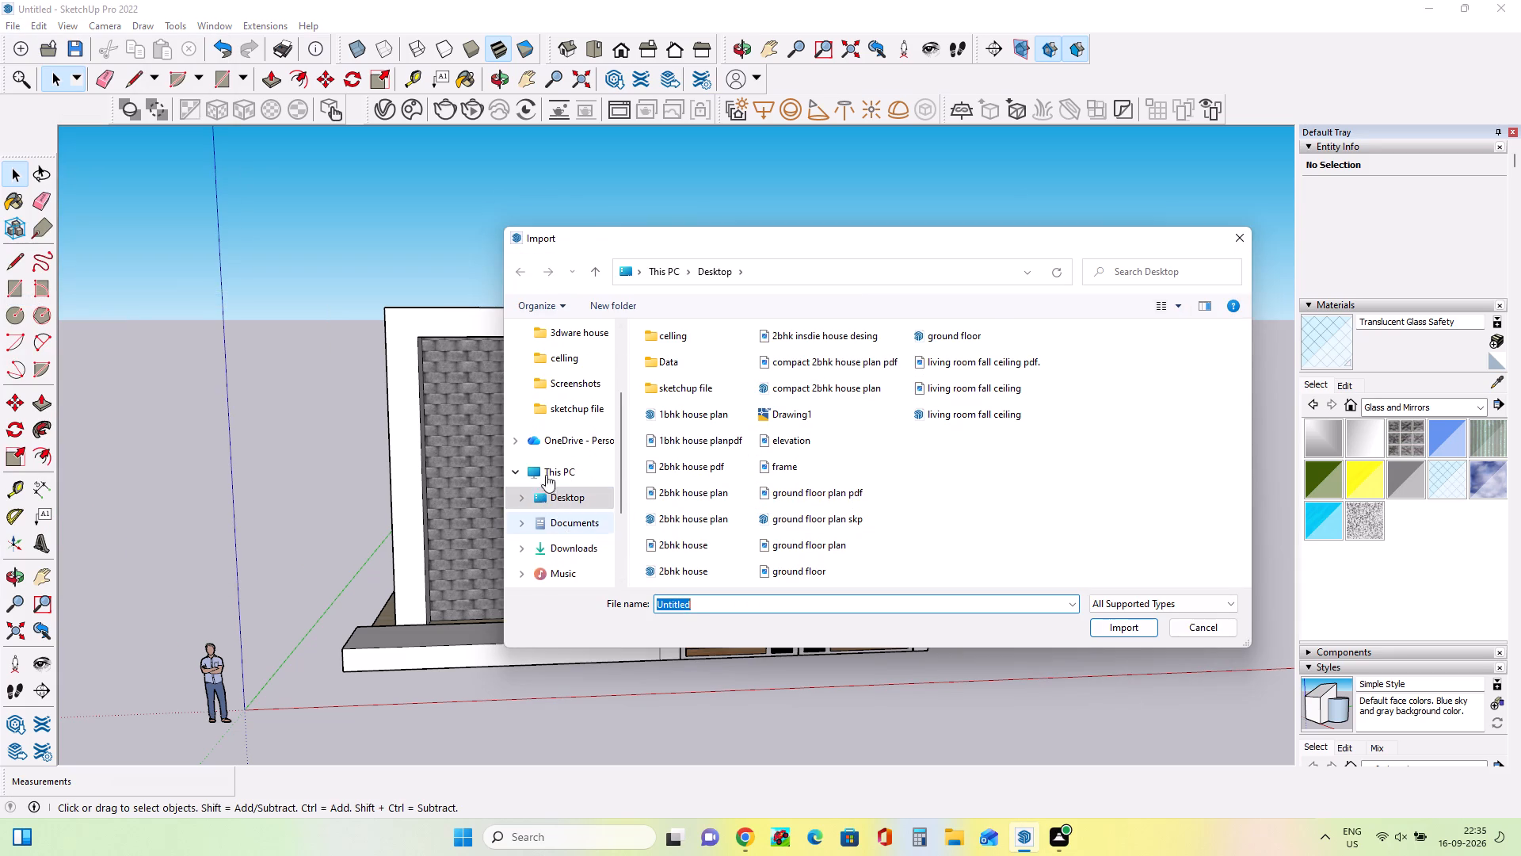
left_click(570, 546)
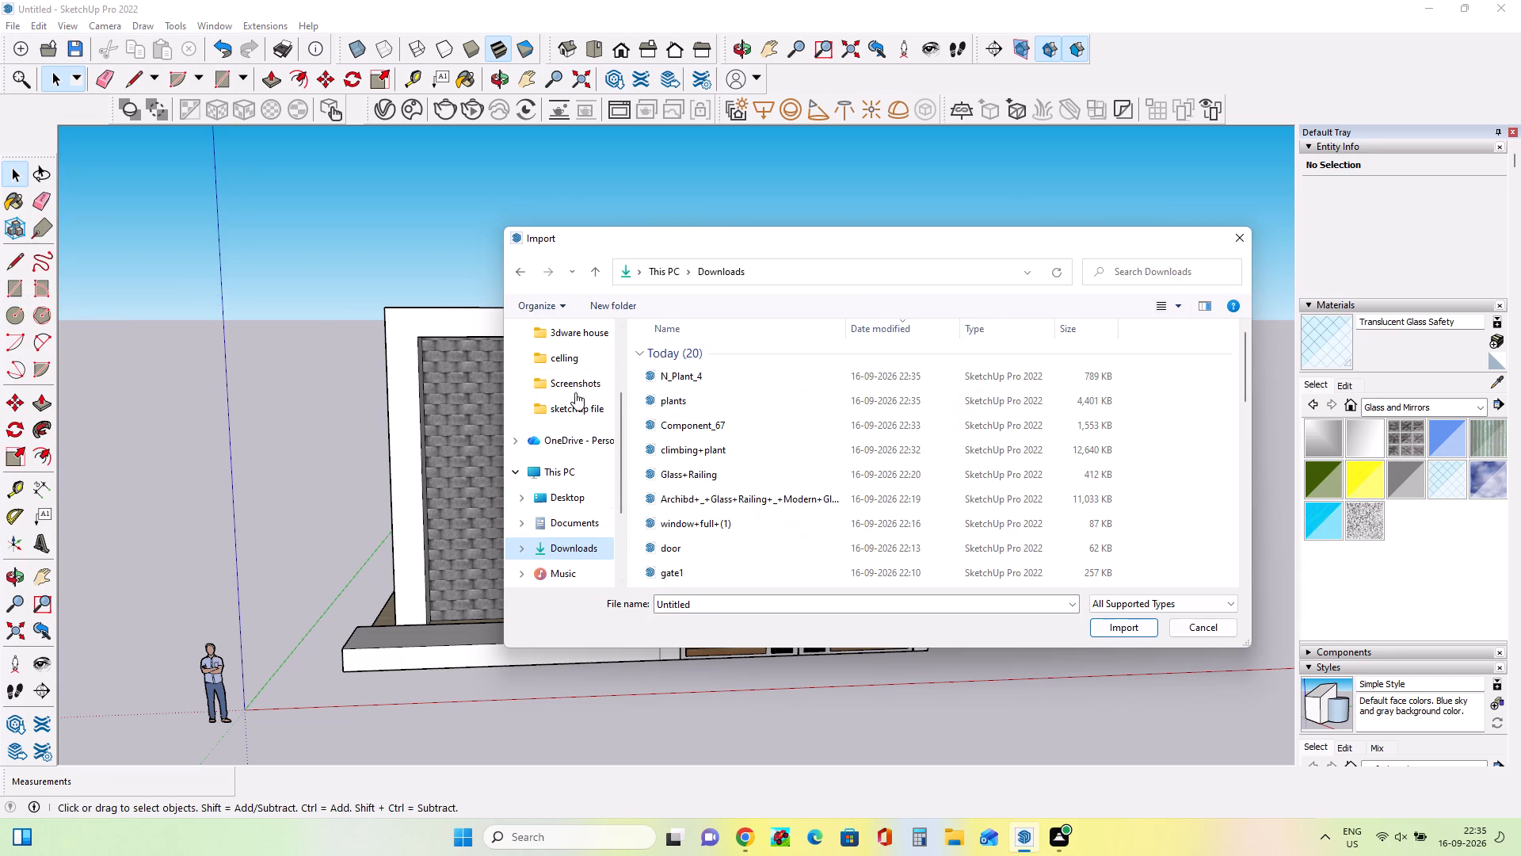
left_click(725, 380)
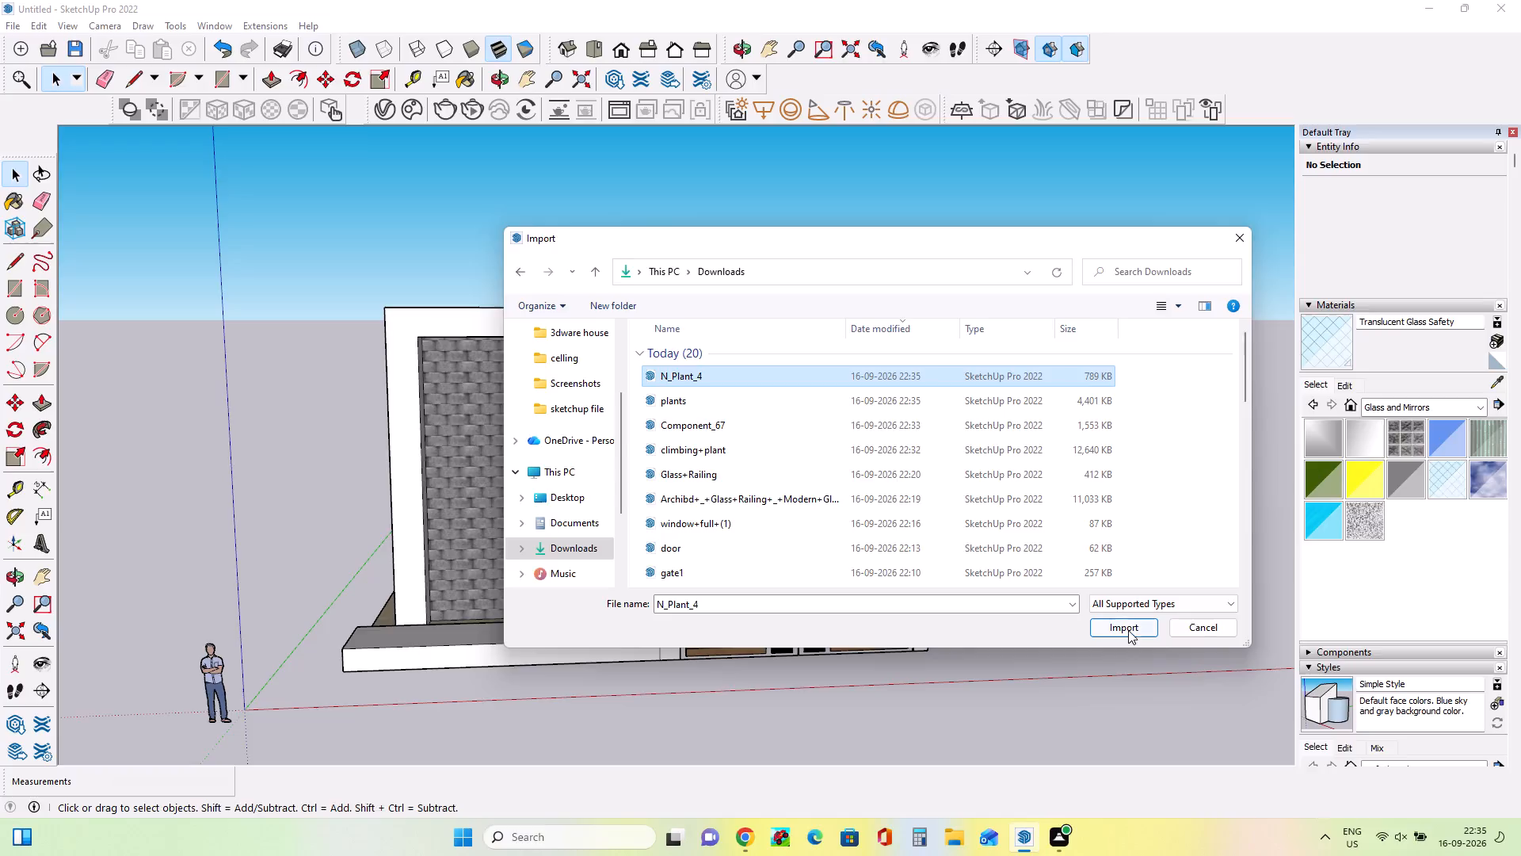
left_click(1128, 630)
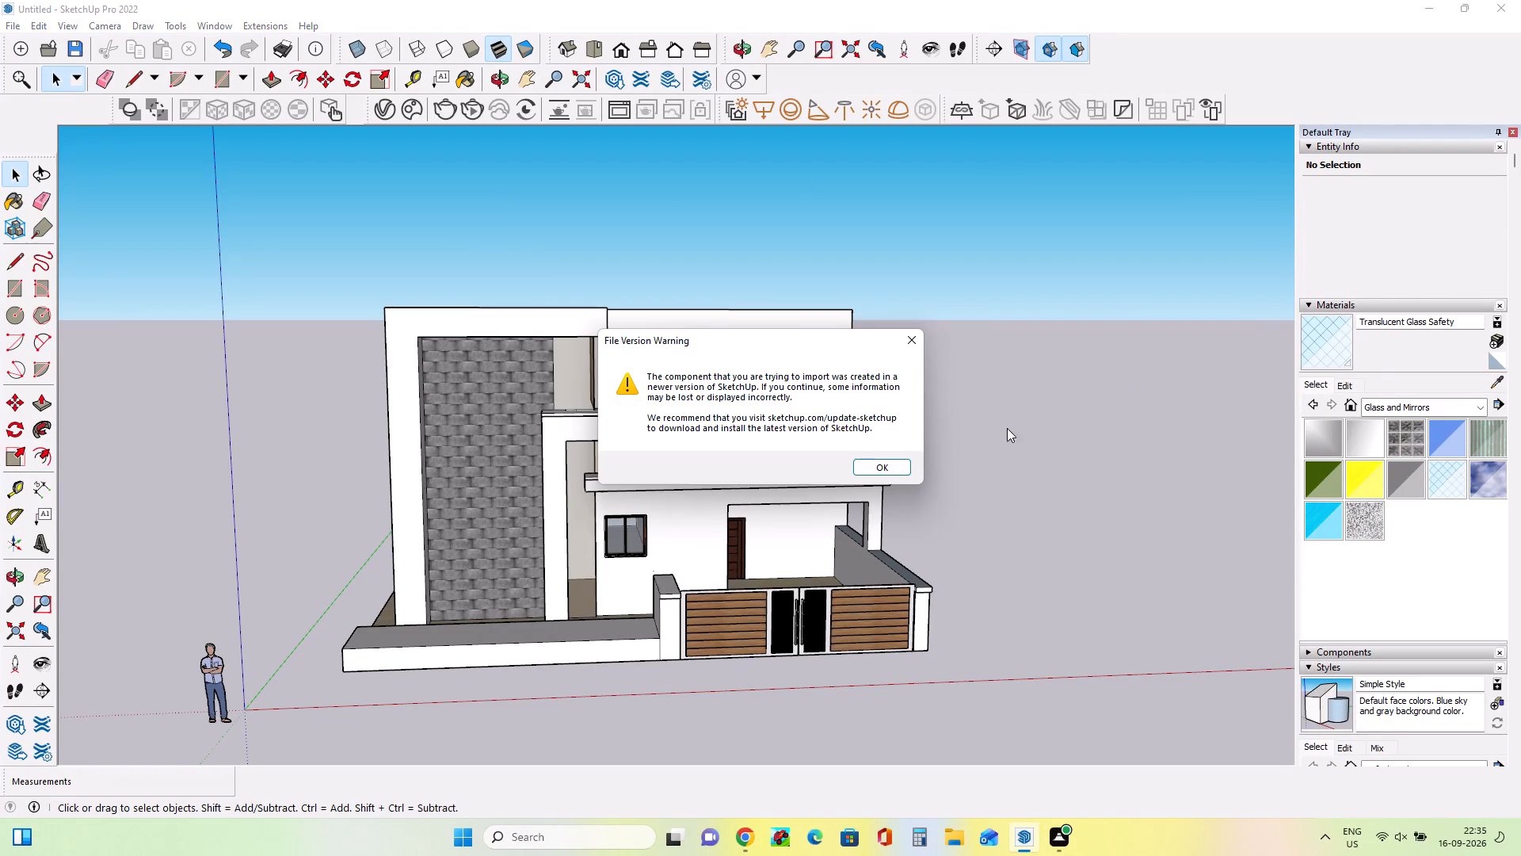
left_click(889, 462)
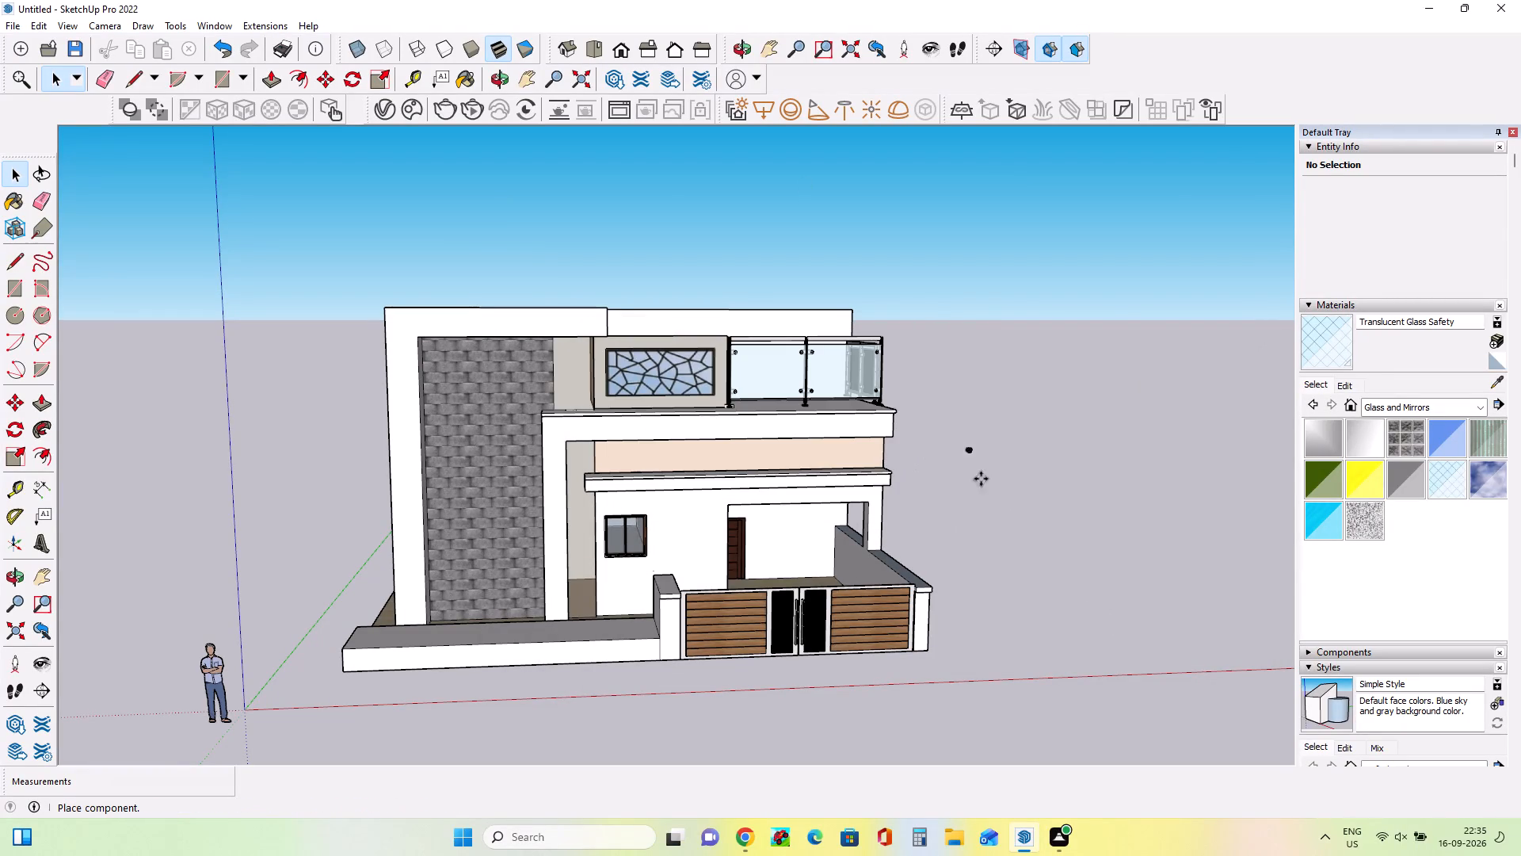
double_click(985, 495)
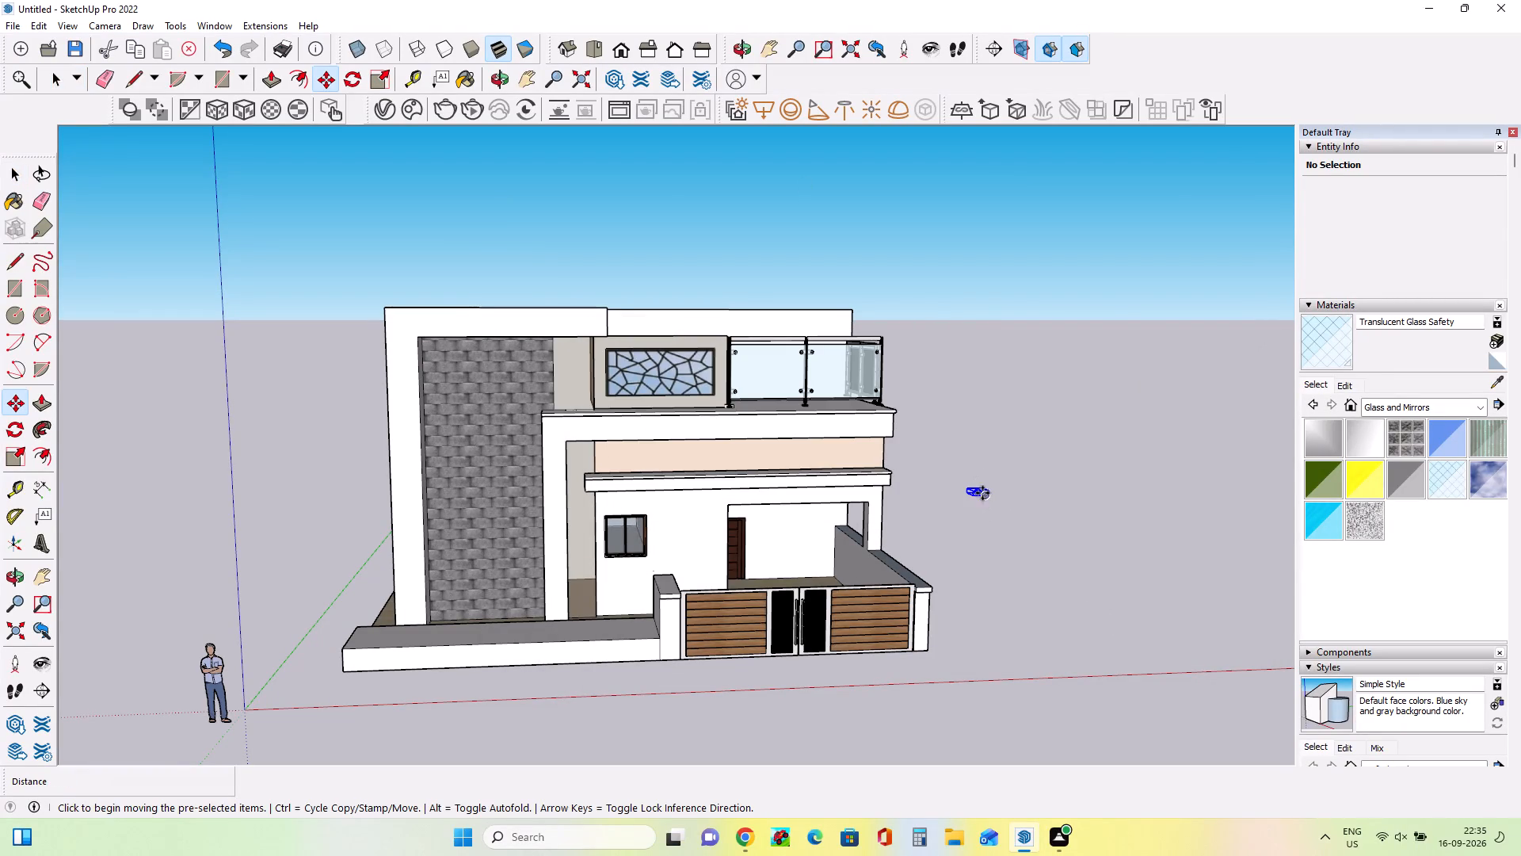
Scale the imported potted plant by about 2.19 in height and 1.21 along the red axis.
scroll(982, 491, "up", 11)
middle_click_drag(1012, 530, 989, 671)
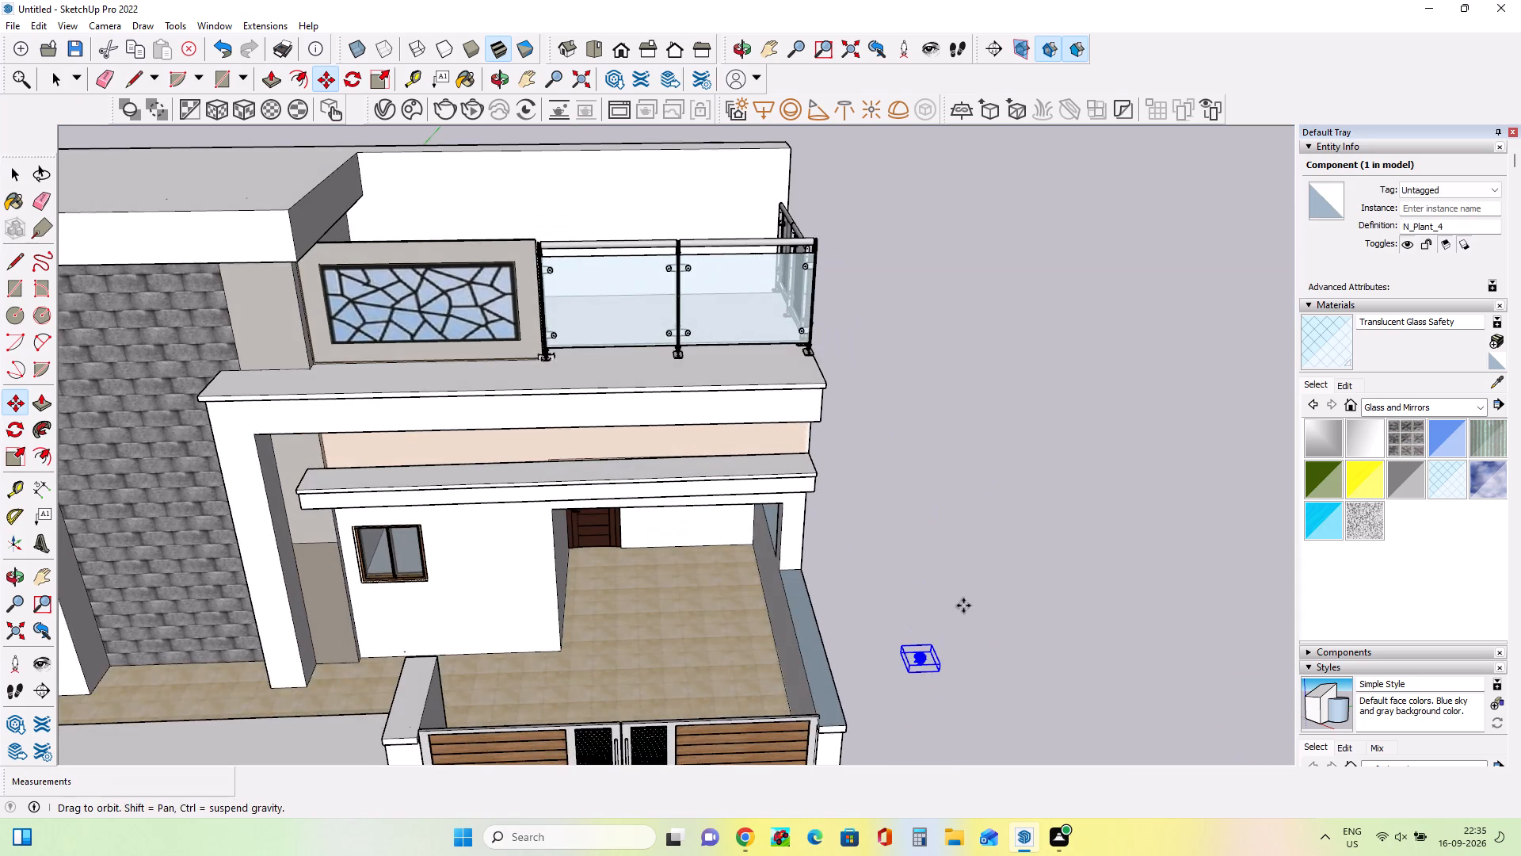
scroll(909, 648, "up", 8)
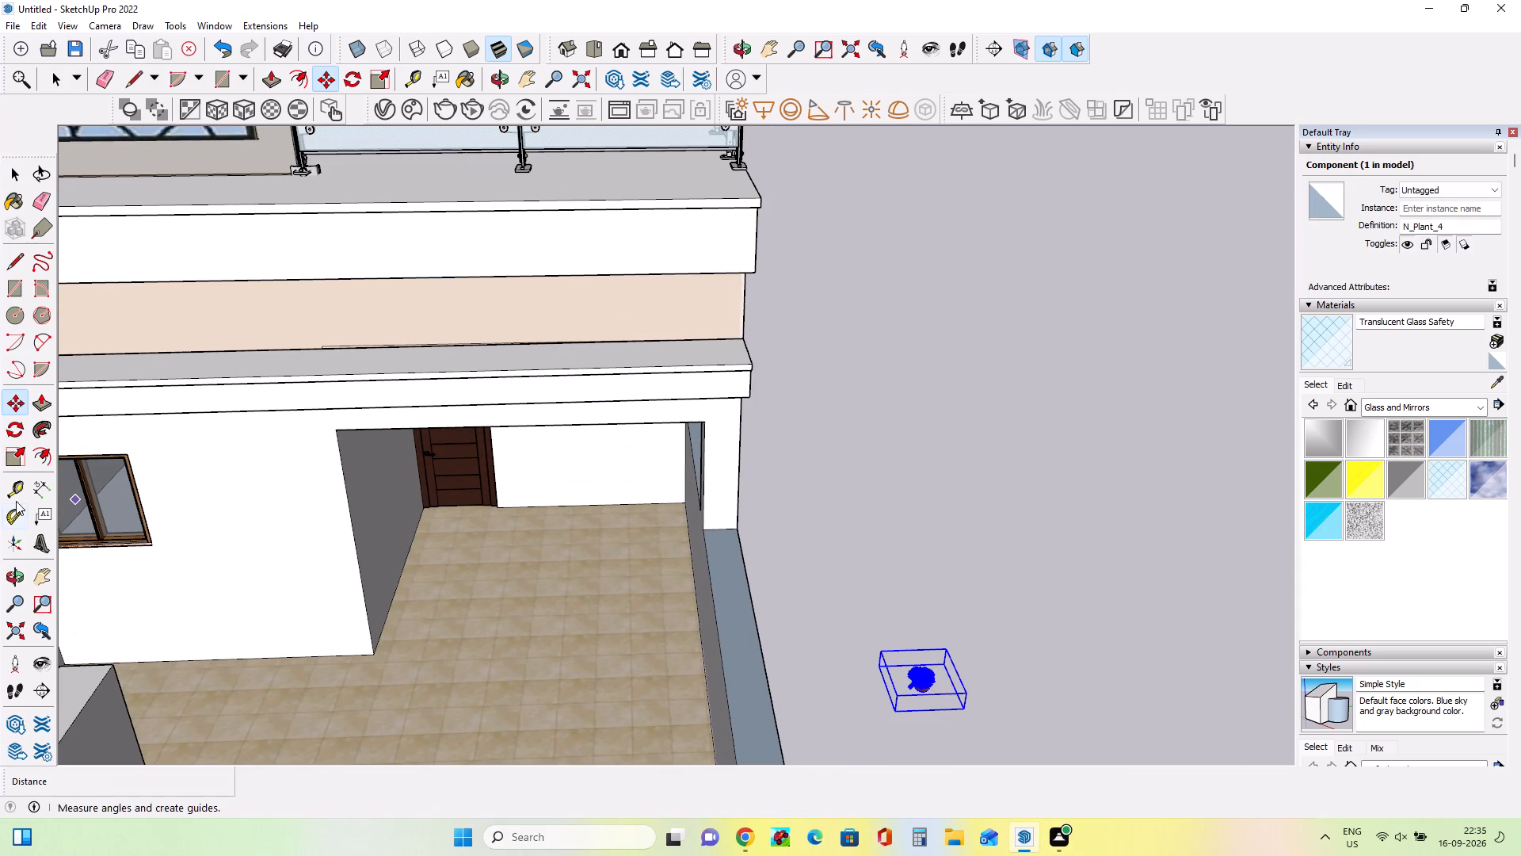
left_click(9, 464)
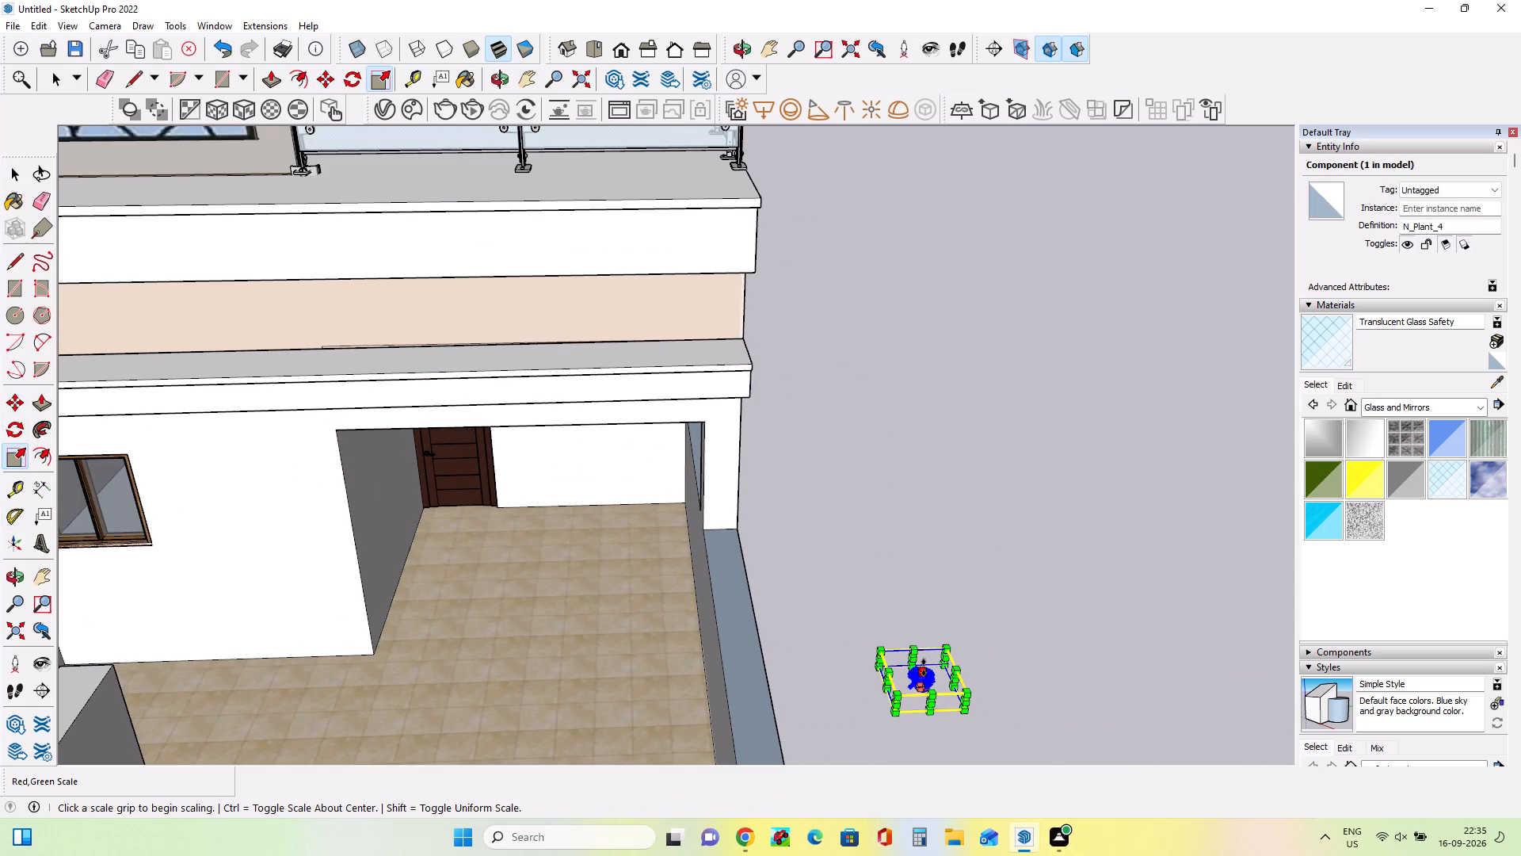
left_click(926, 667)
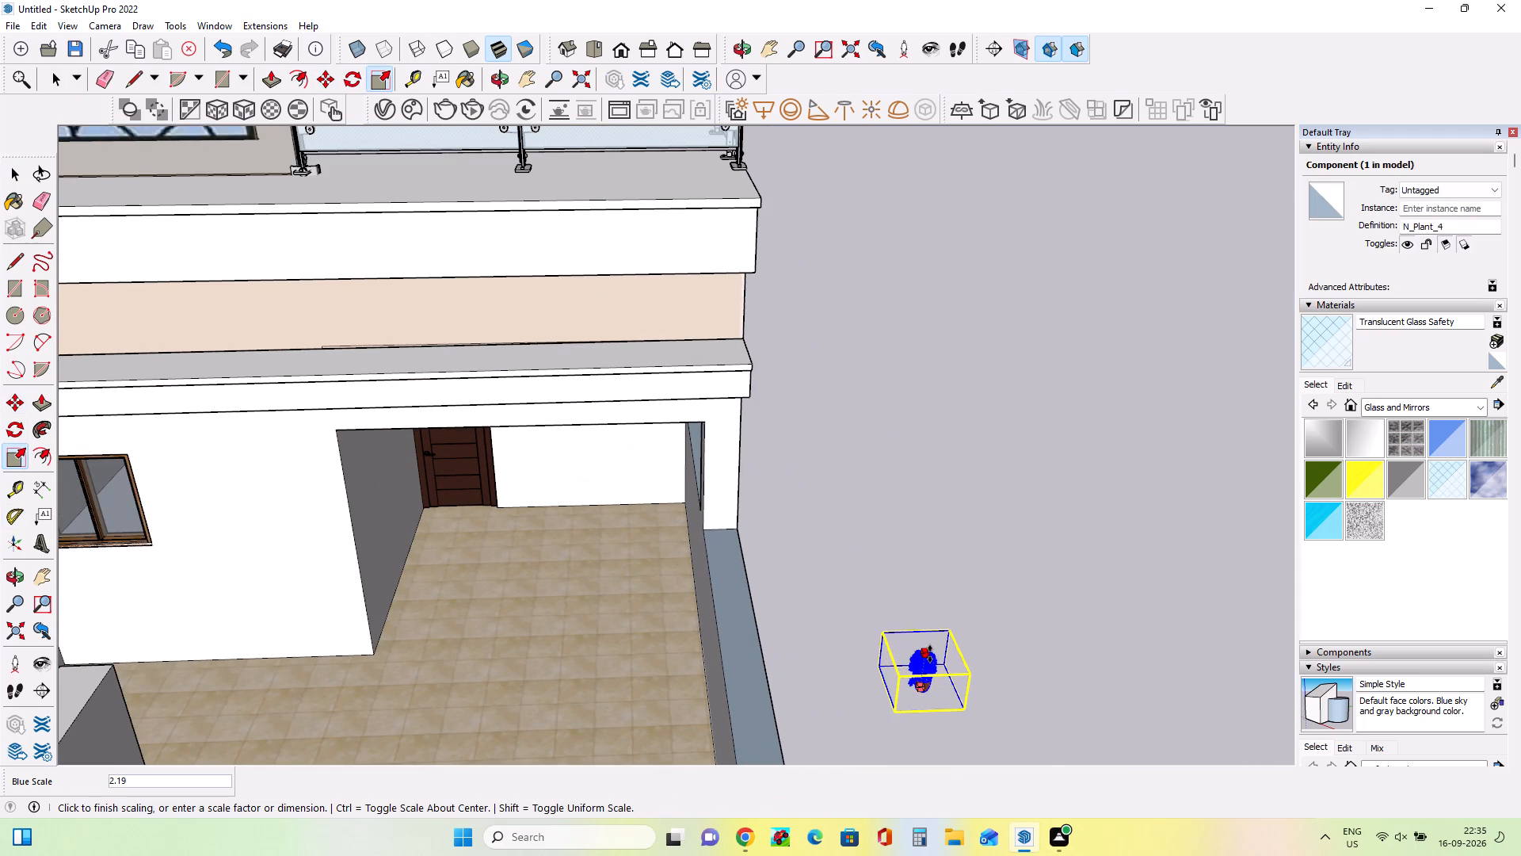
left_click(930, 654)
middle_click_drag(966, 715, 984, 687)
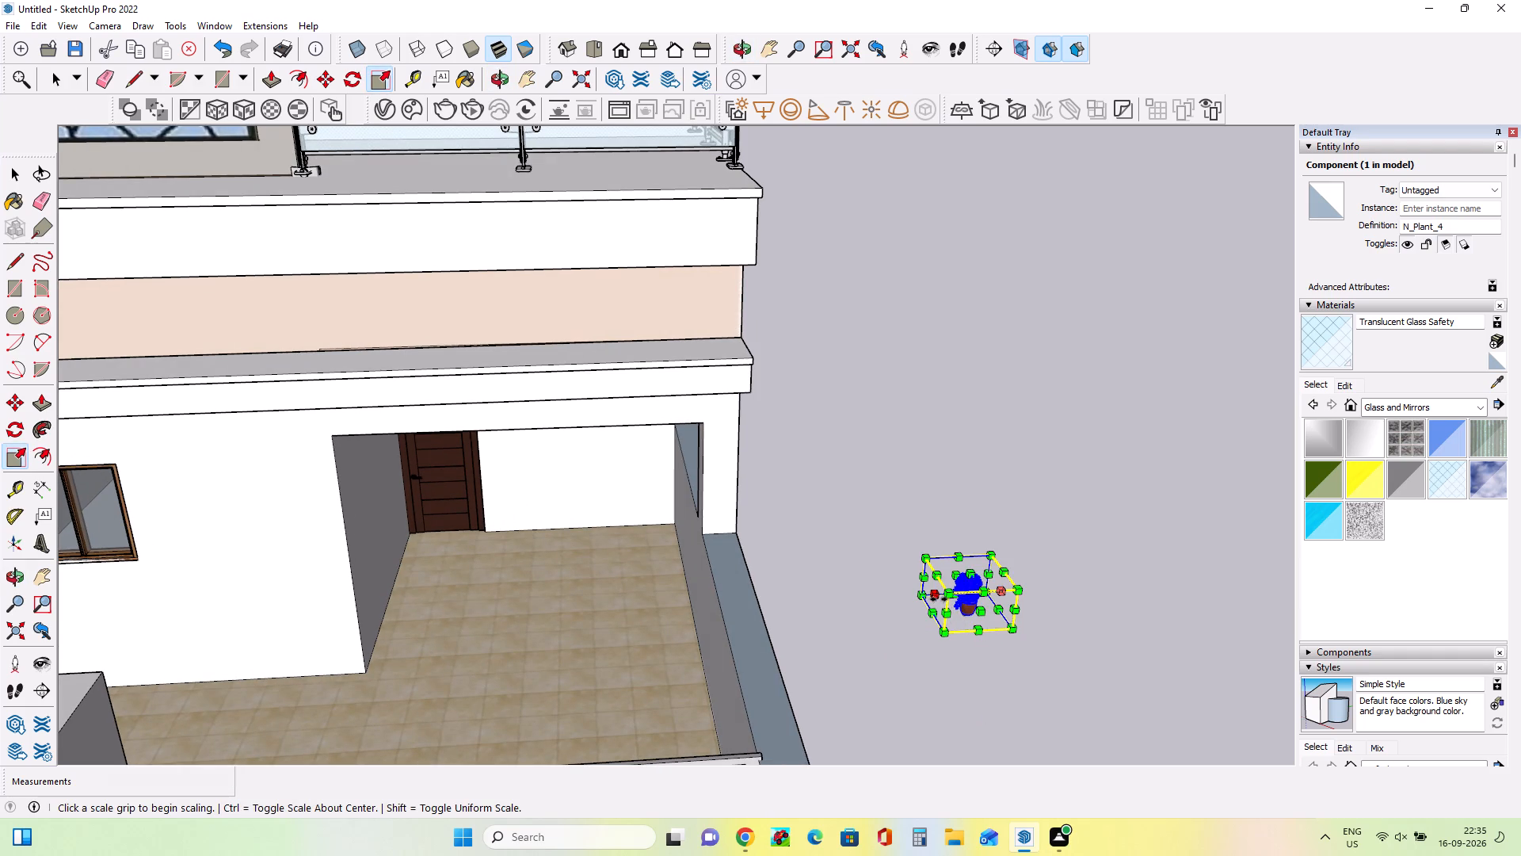
left_click(939, 599)
left_click(920, 606)
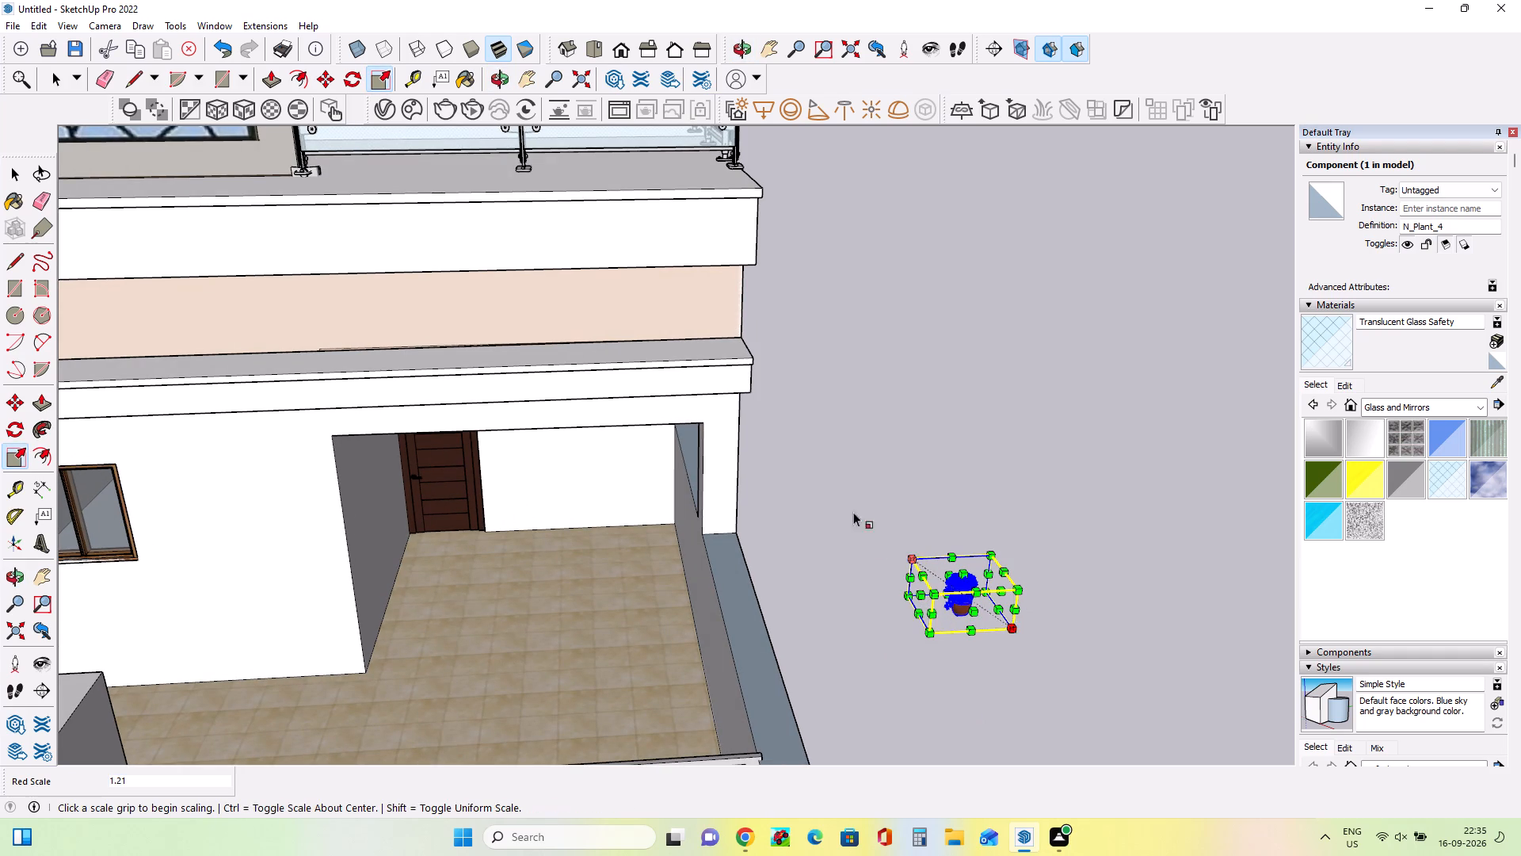
left_click(1035, 430)
left_click(20, 171)
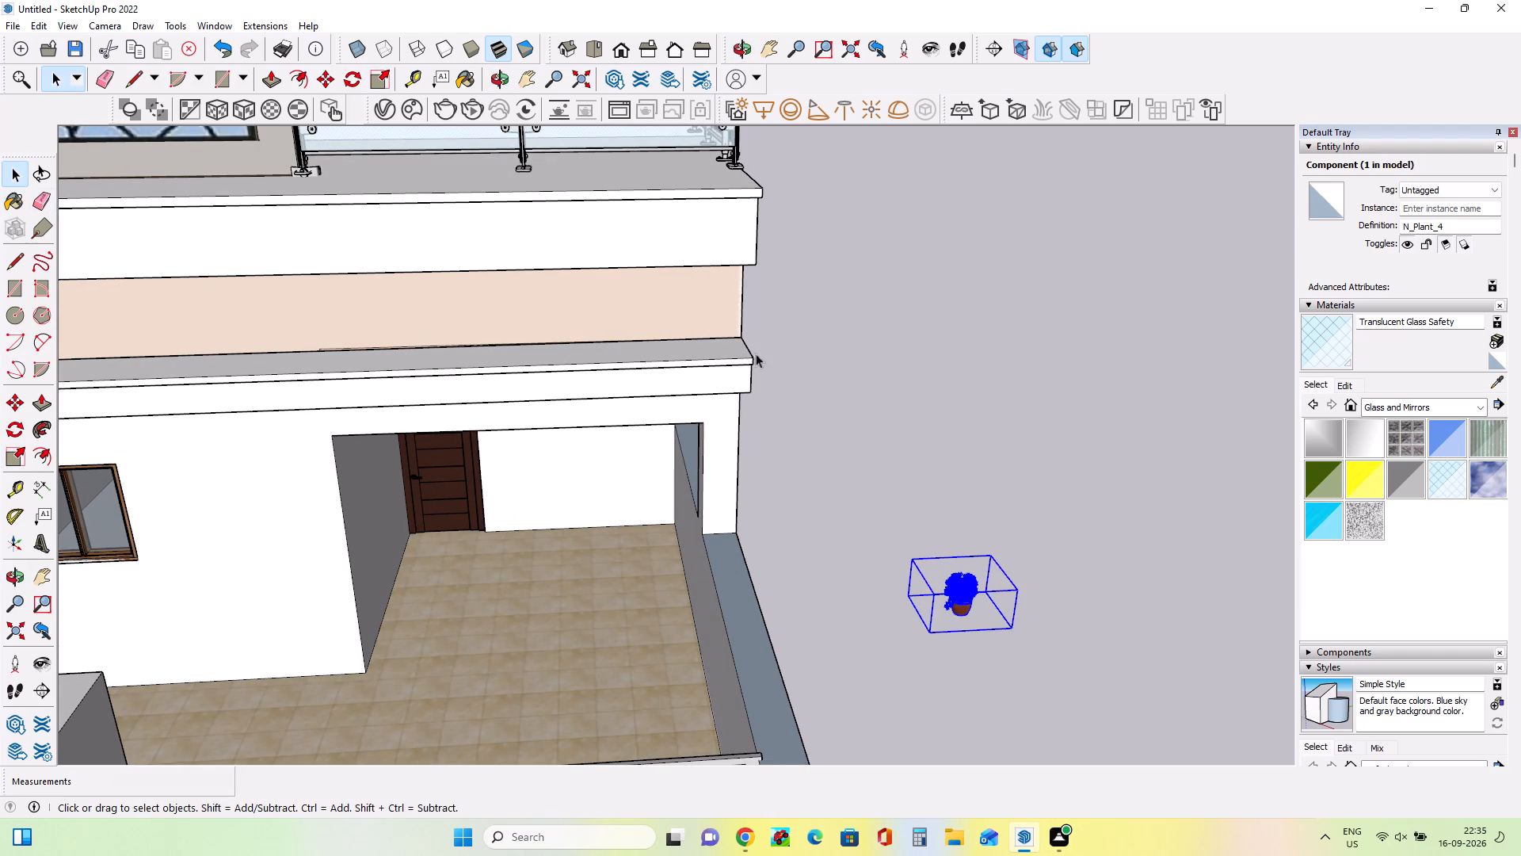
left_click(981, 440)
Enlarge the potted plant further, by about 1.59 in height and 1.32 along the red axis.
scroll(966, 634, "up", 6)
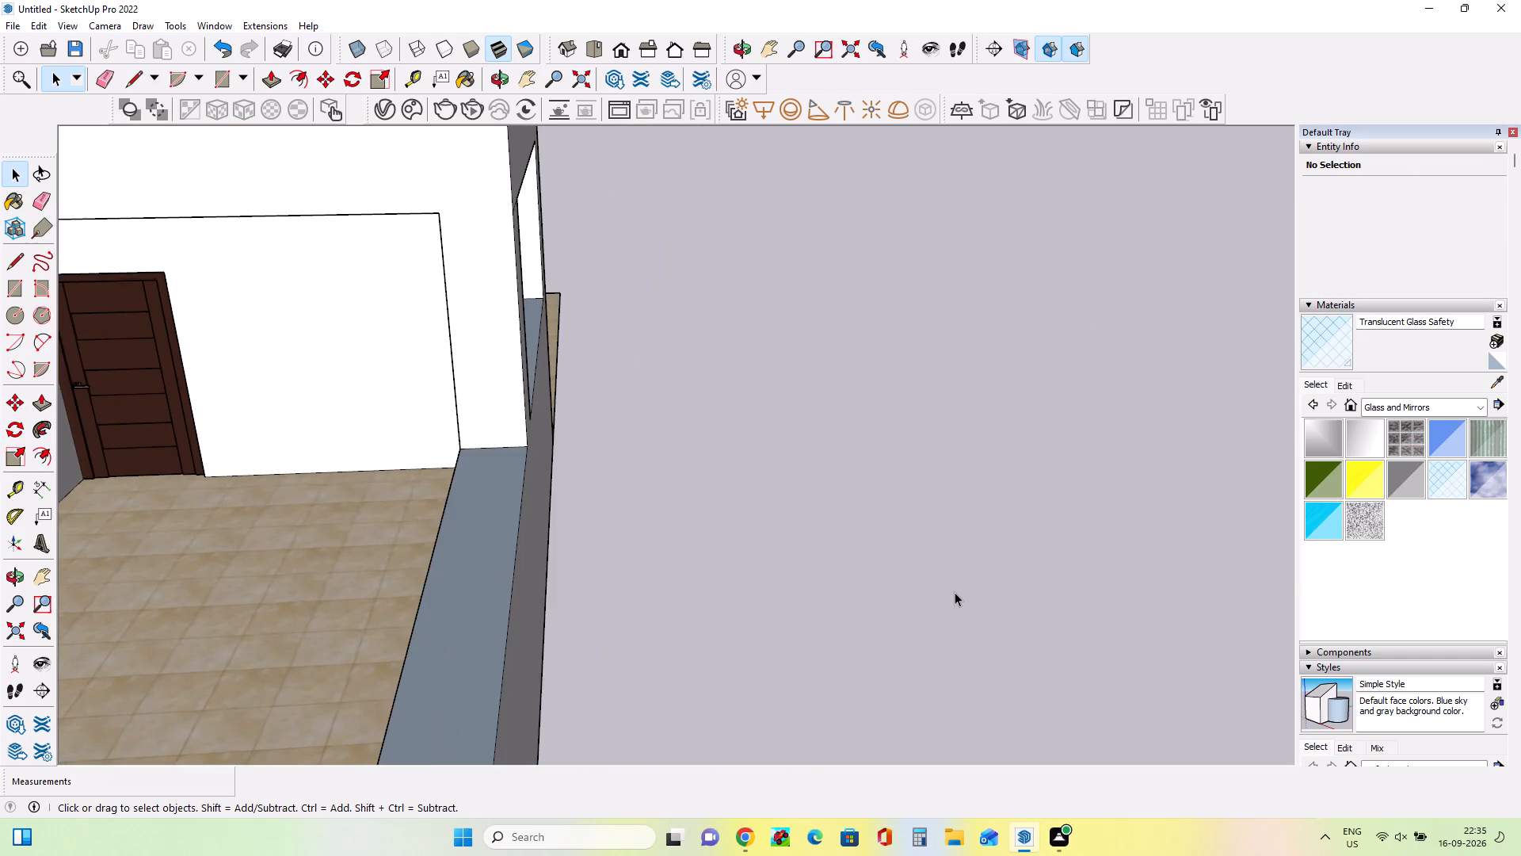
scroll(955, 592, "down", 6)
left_click(970, 555)
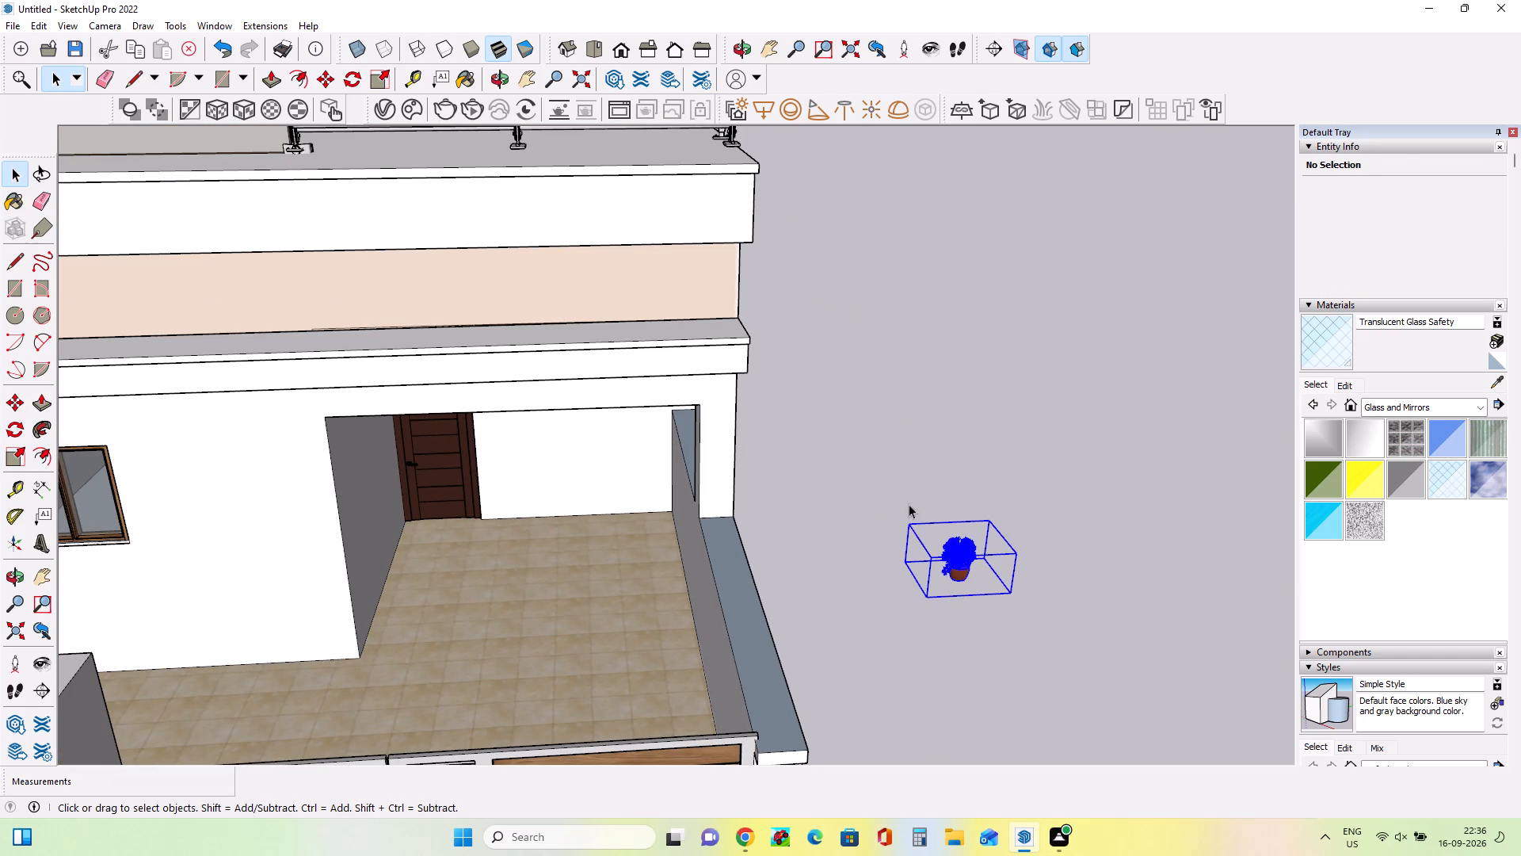
left_click(13, 467)
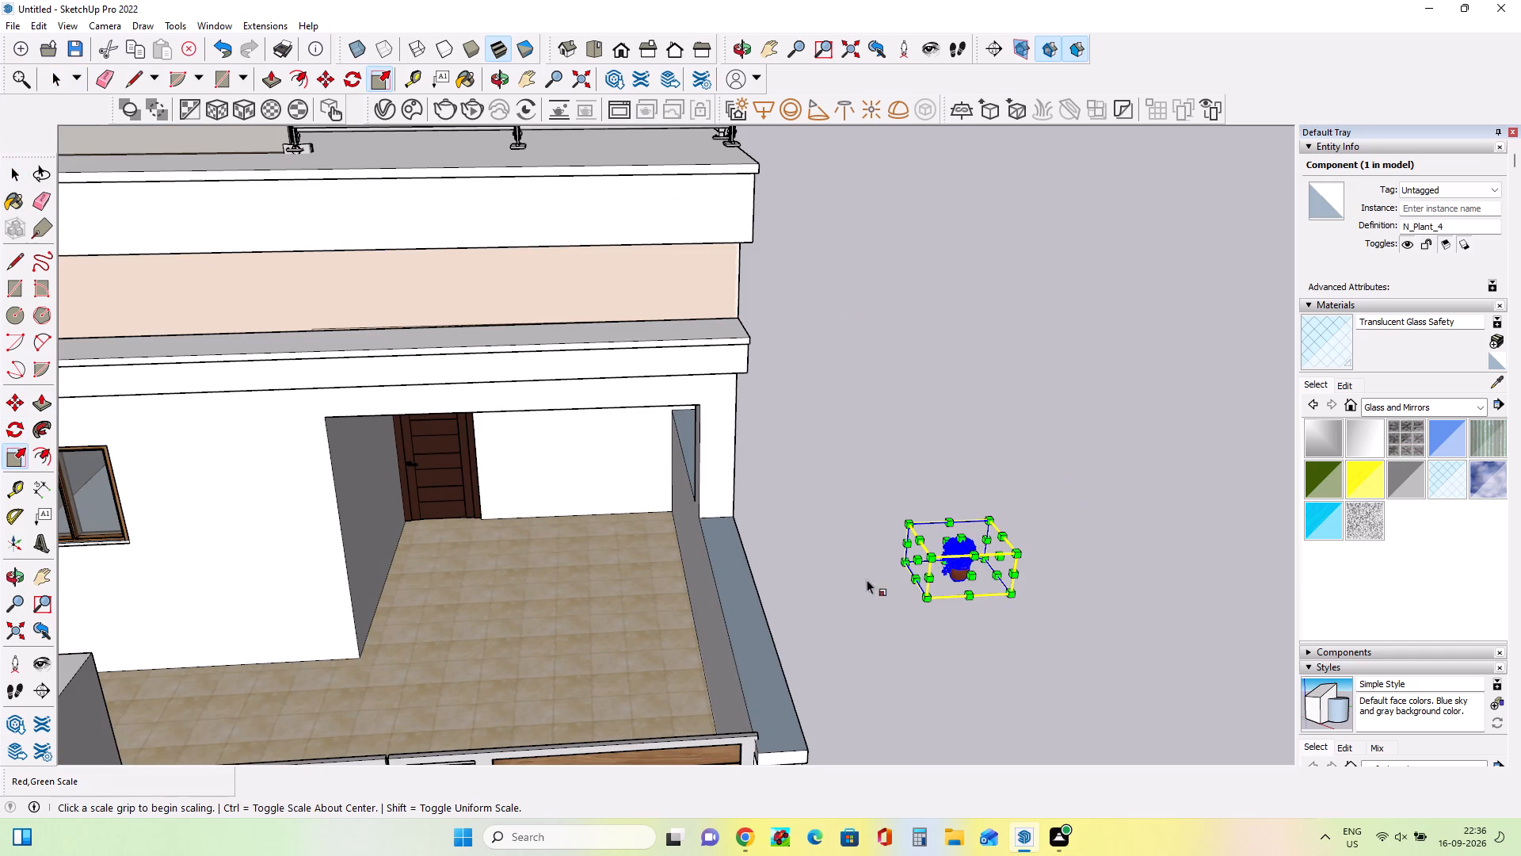
double_click(963, 538)
left_click(959, 514)
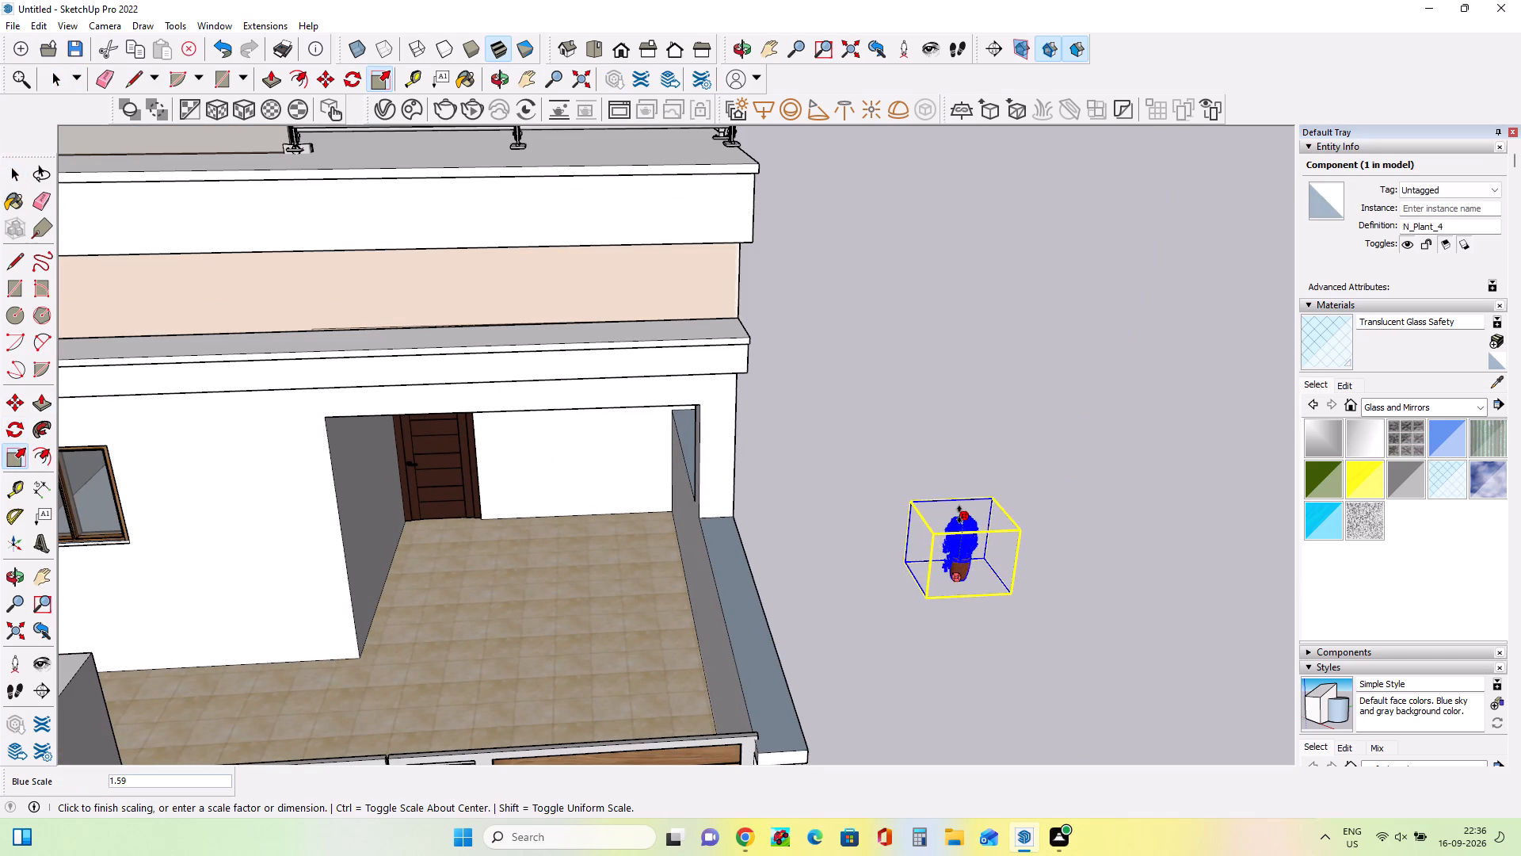
left_click_drag(917, 544, 892, 549)
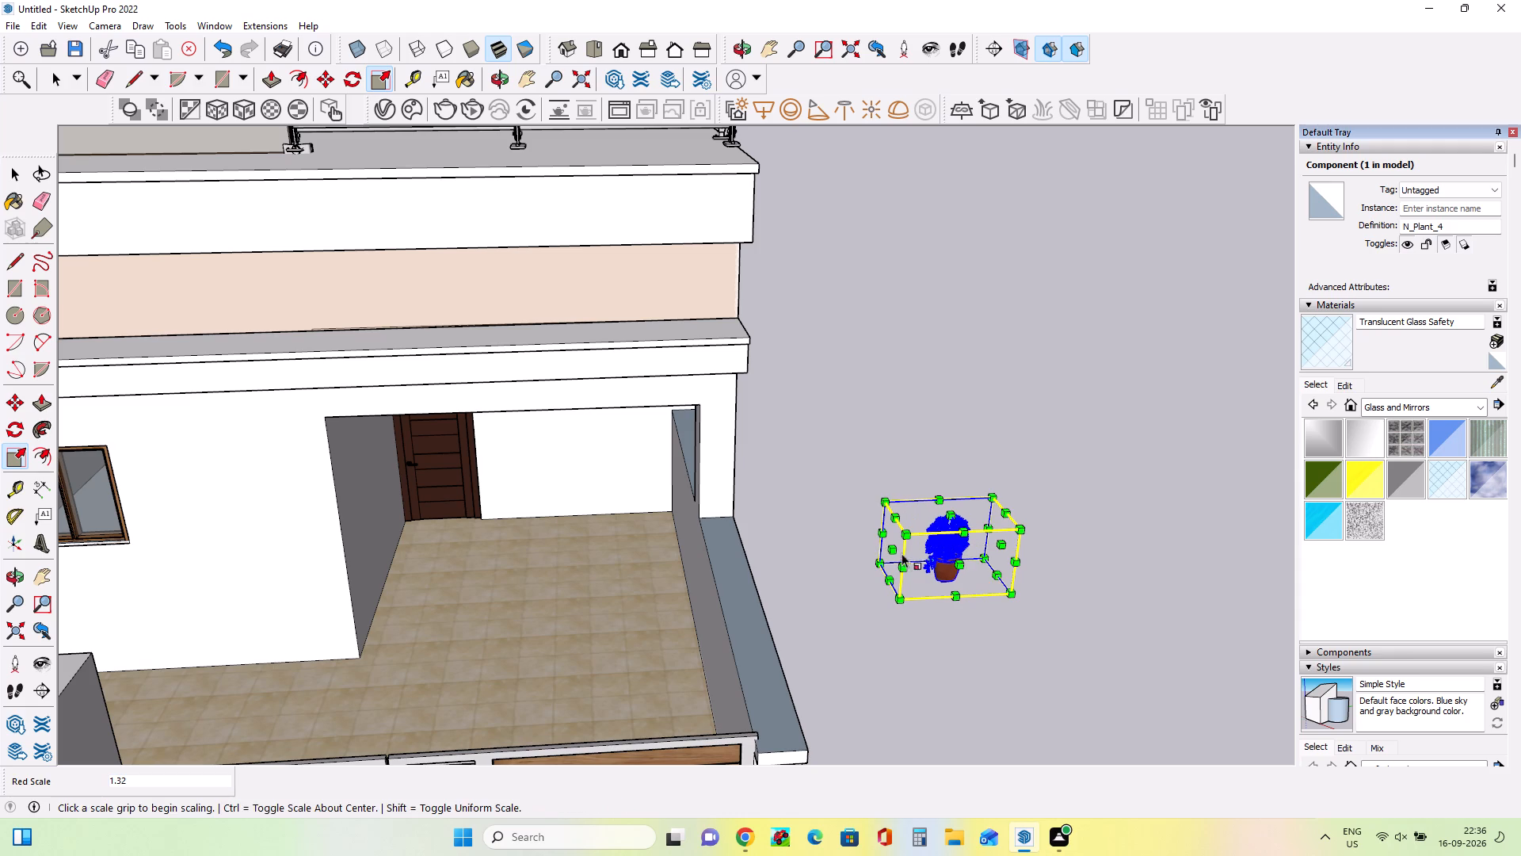
left_click(16, 179)
left_click(770, 334)
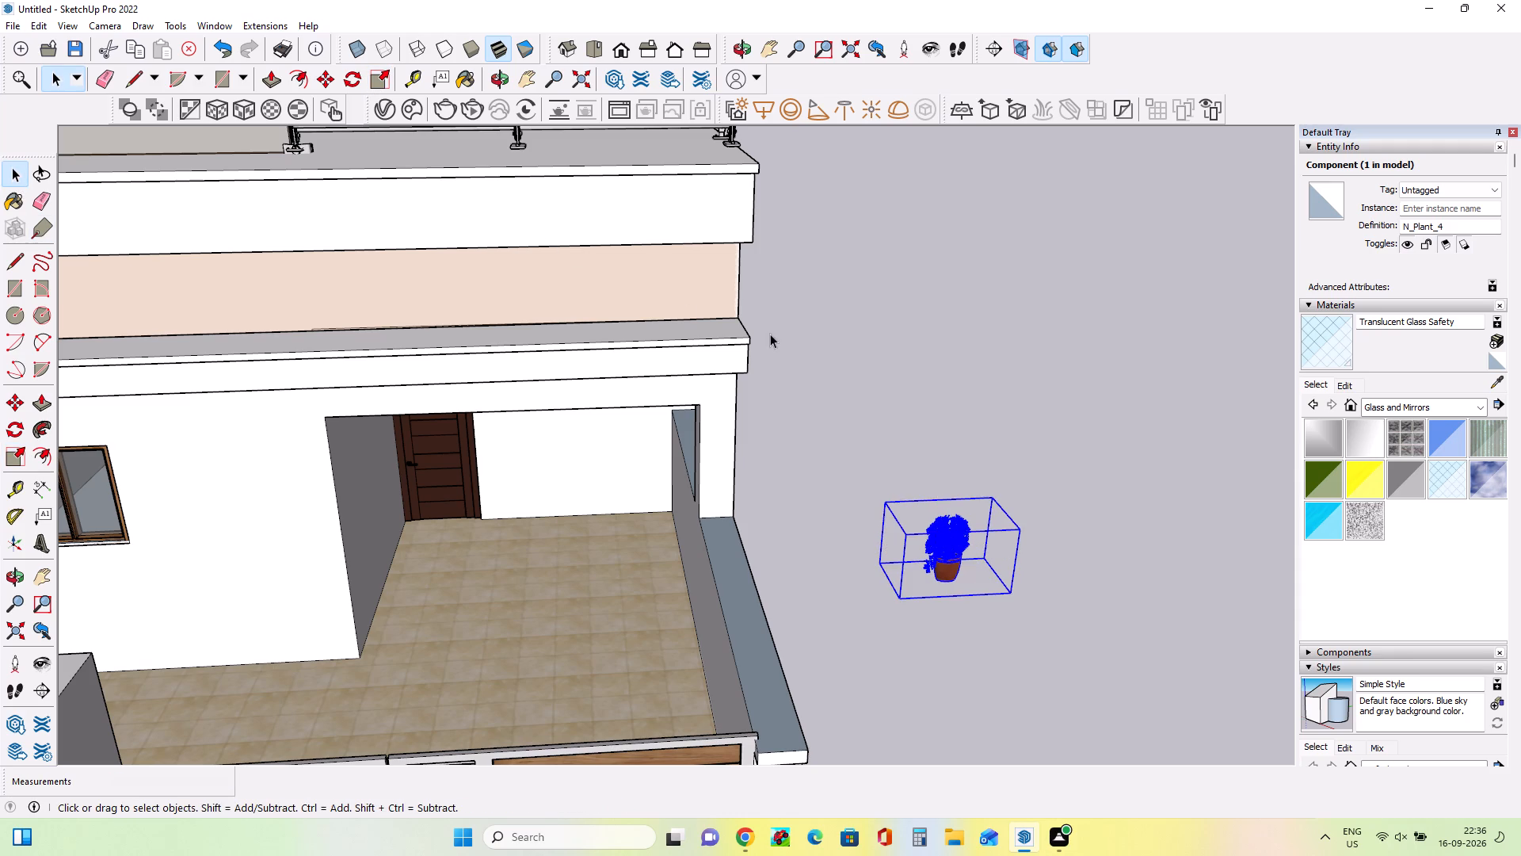
Stretch the potted plant by about 1.31 along the red axis, 1.50 in height, and another 1.16 along the red axis.
scroll(903, 541, "down", 4)
scroll(1012, 545, "down", 4)
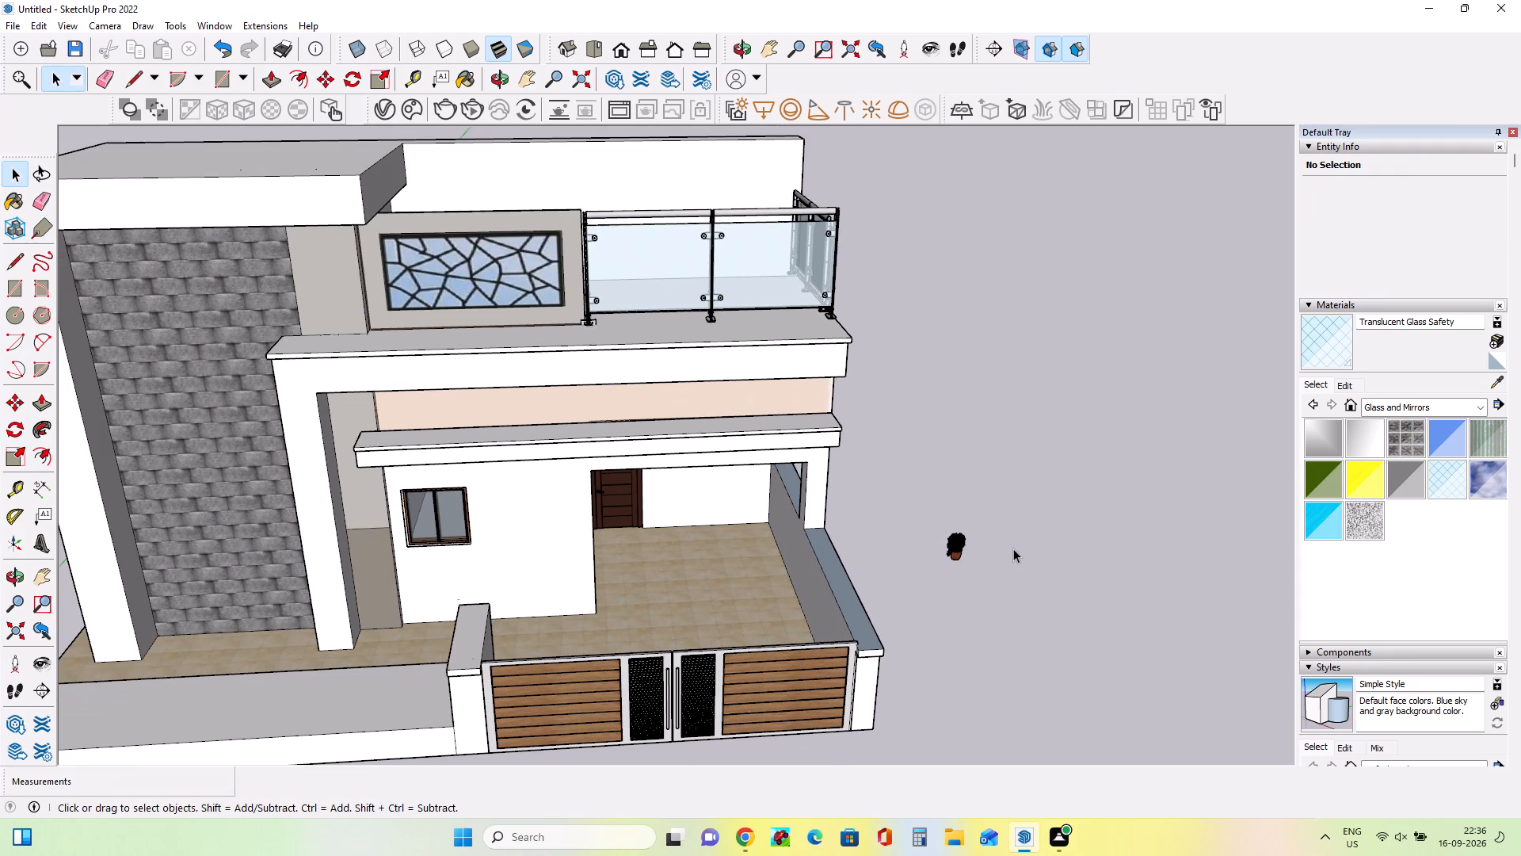
scroll(998, 517, "down", 3)
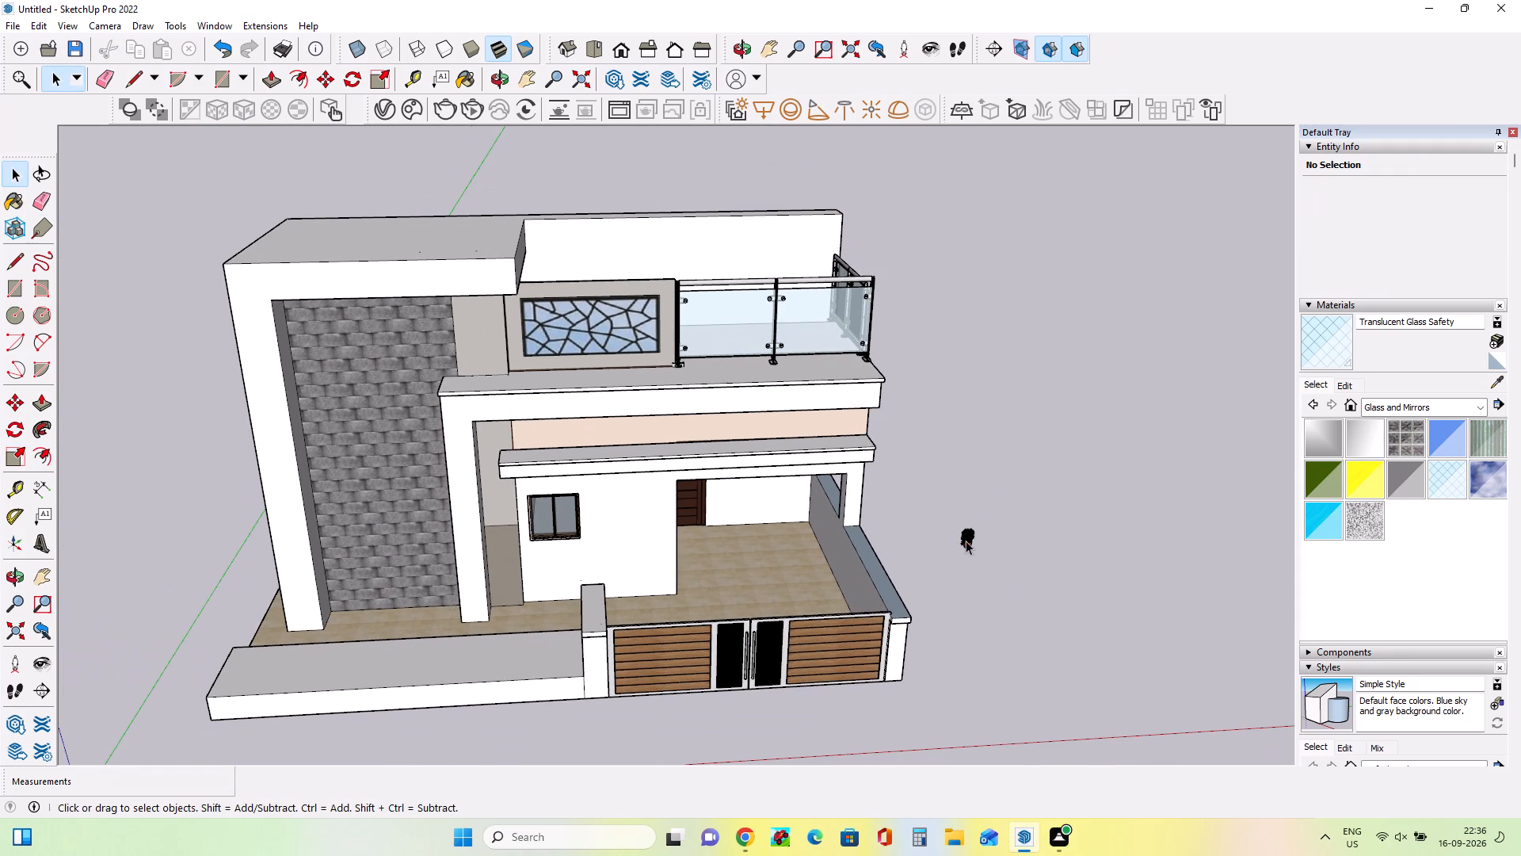
left_click(973, 544)
left_click(12, 425)
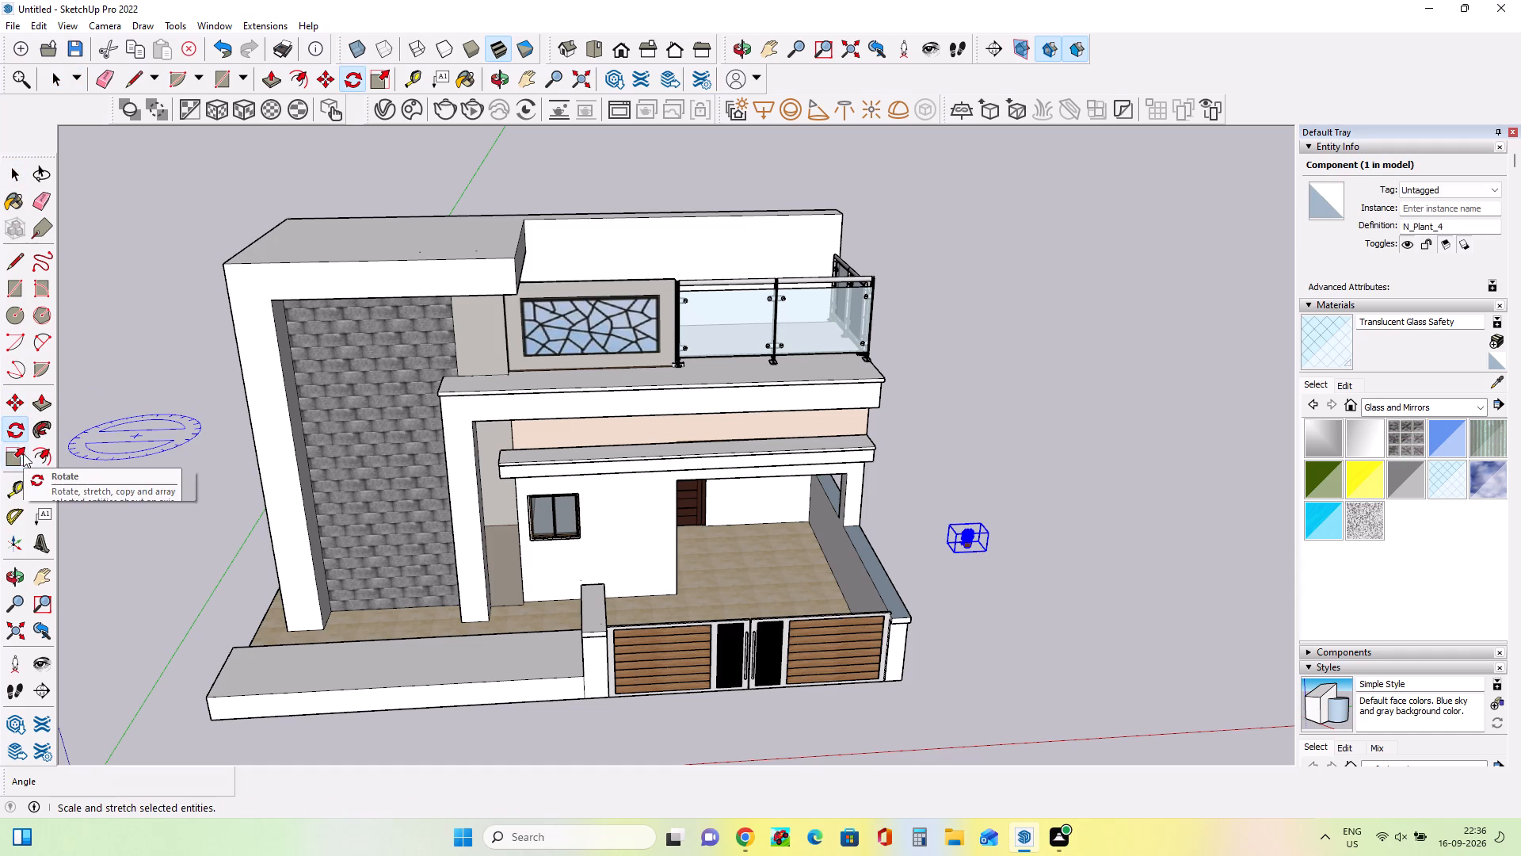
left_click(19, 456)
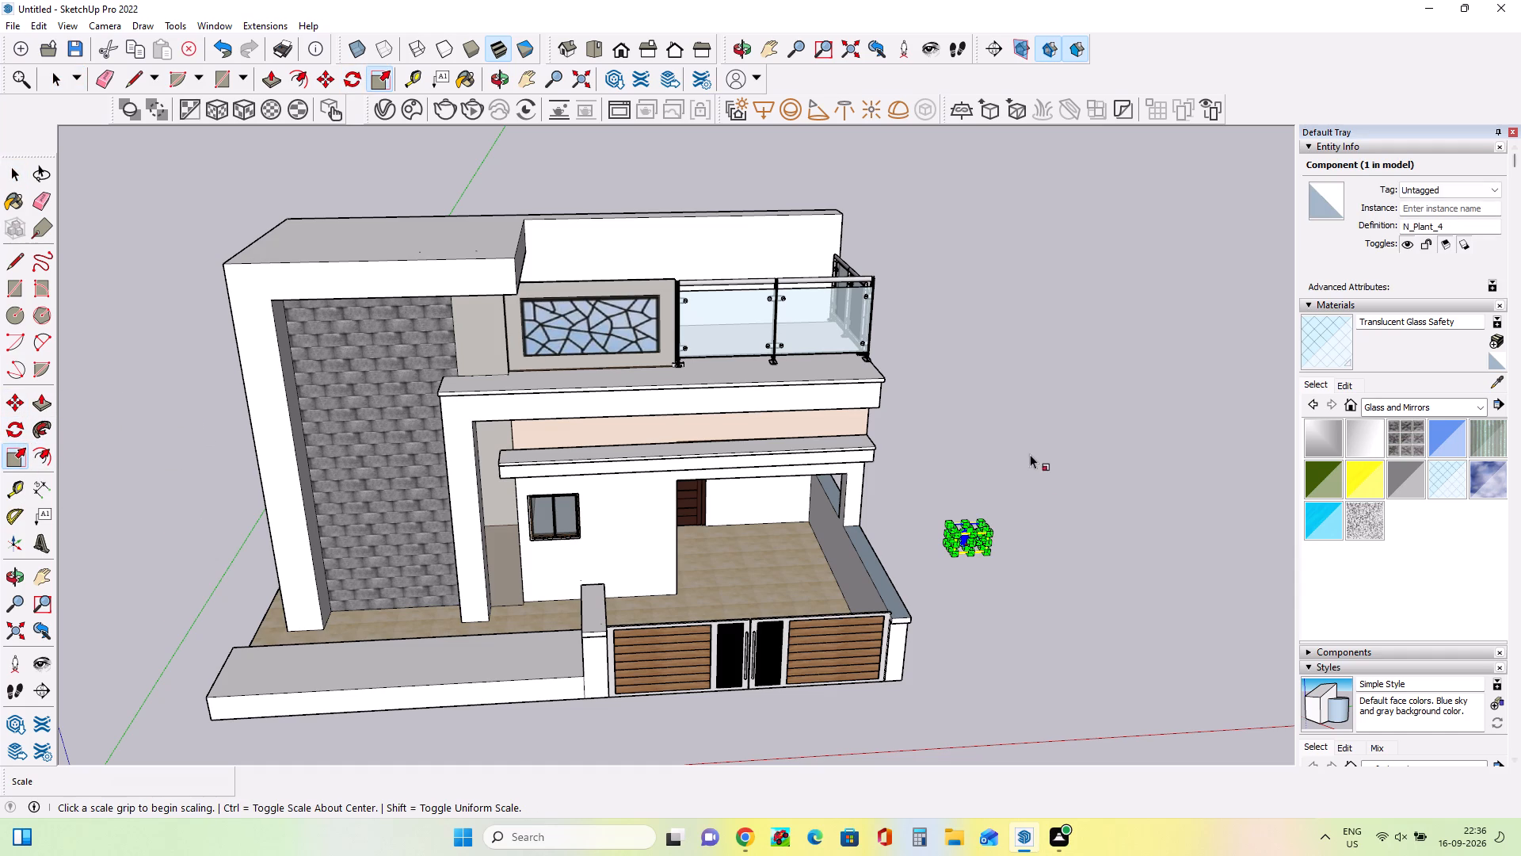
scroll(913, 577, "up", 5)
scroll(1047, 621, "up", 5)
scroll(968, 502, "up", 8)
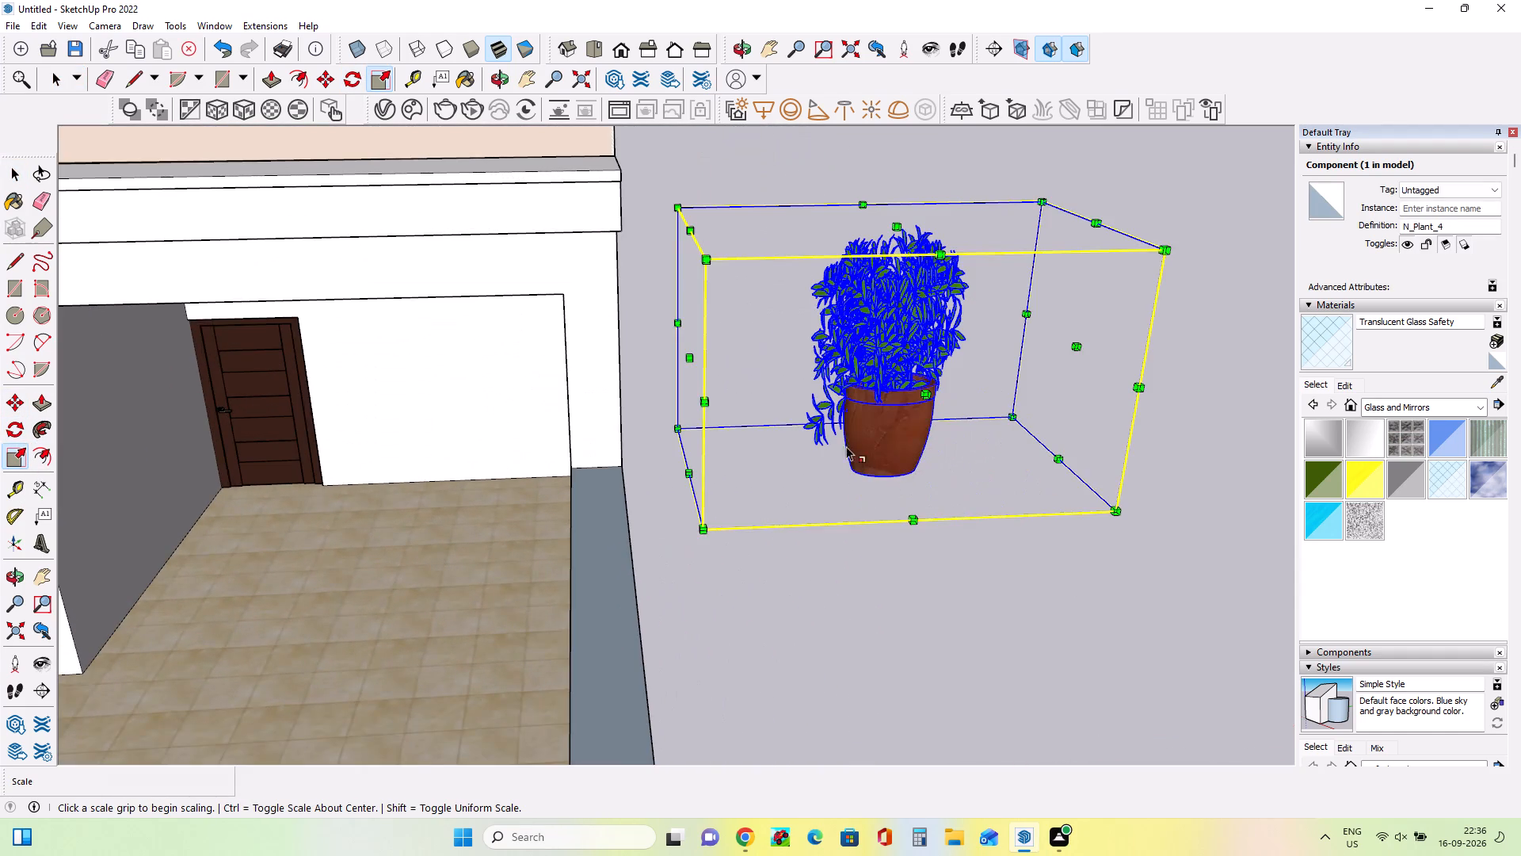
scroll(849, 432, "down", 4)
left_click(889, 399)
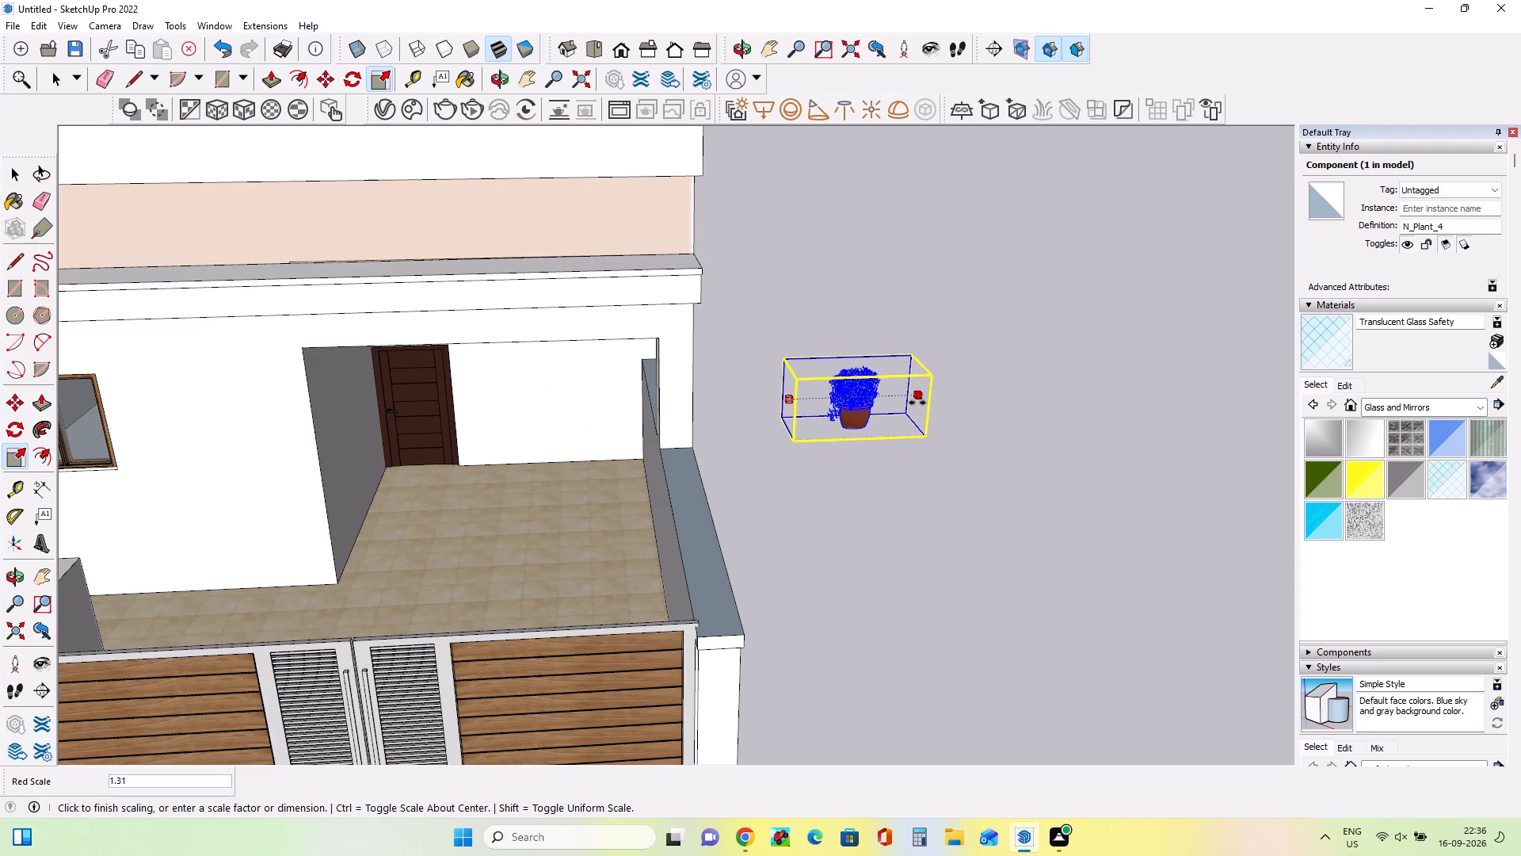
left_click(917, 403)
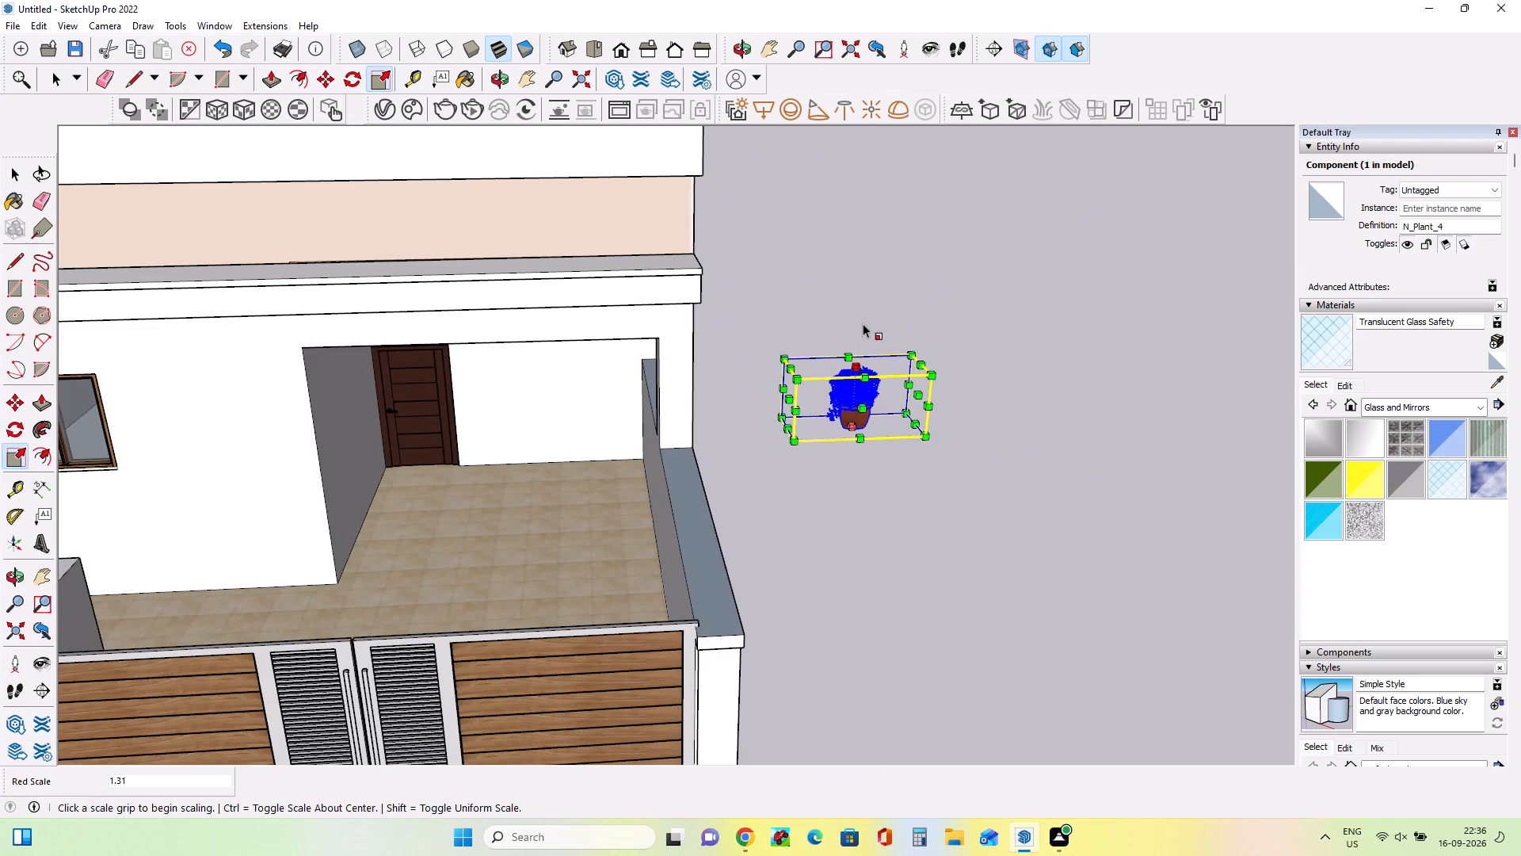
left_click(856, 365)
left_click(859, 336)
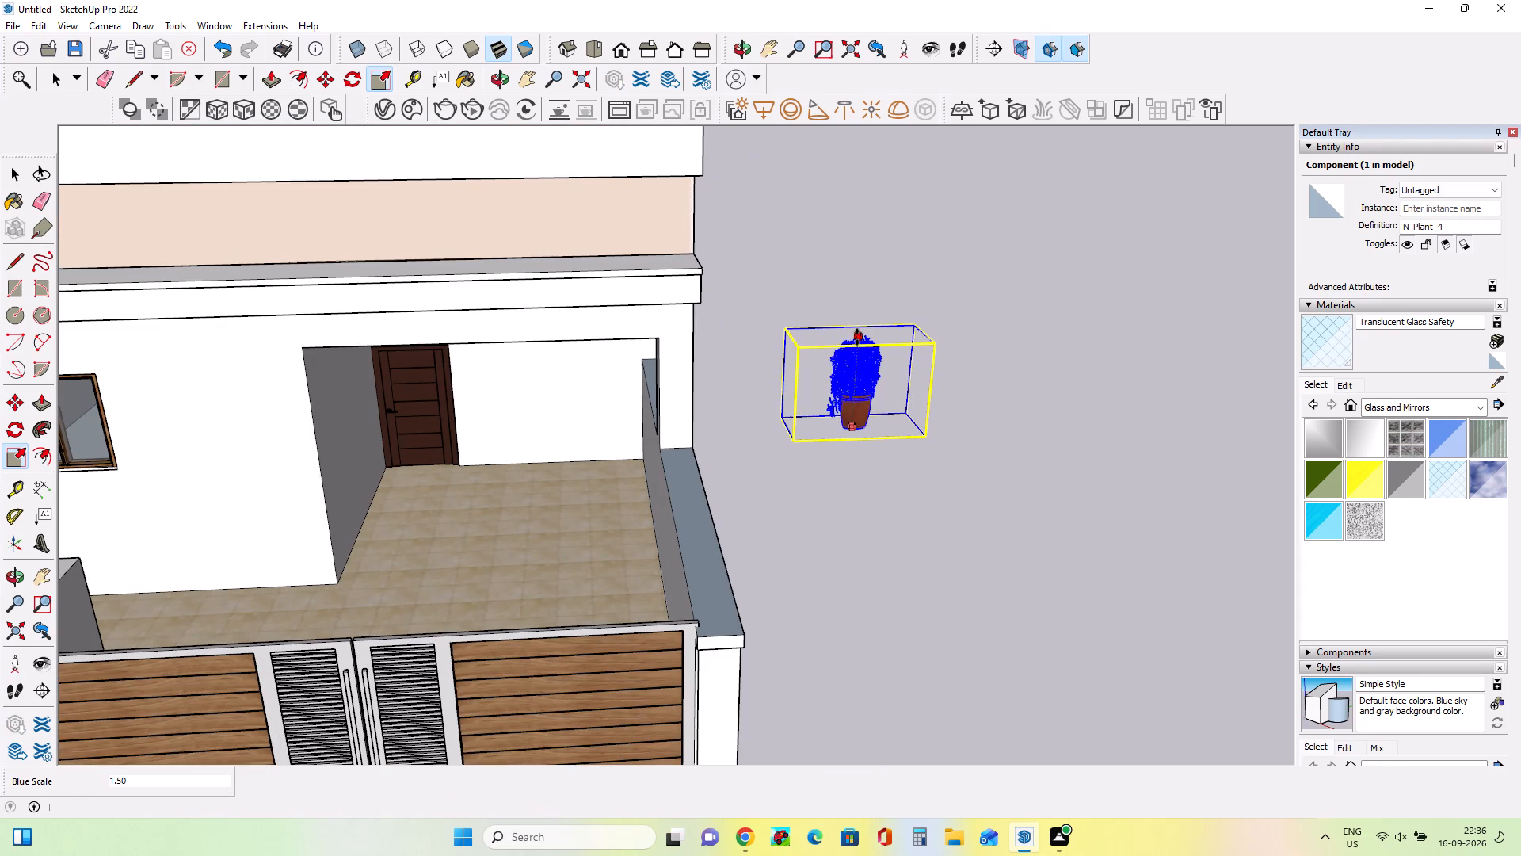
left_click(789, 380)
left_click(769, 383)
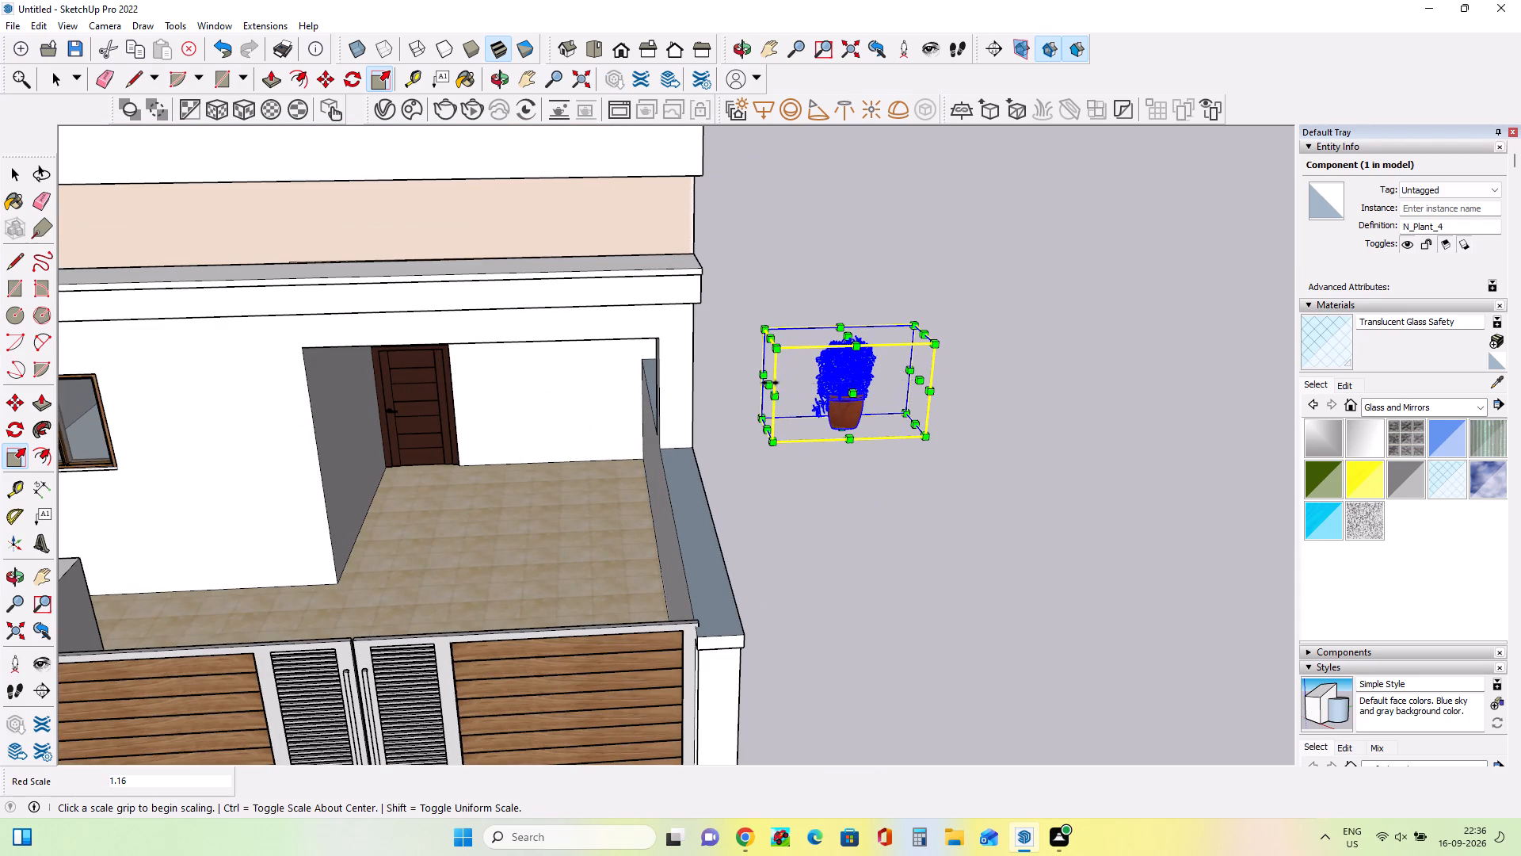
left_click(17, 178)
left_click(951, 599)
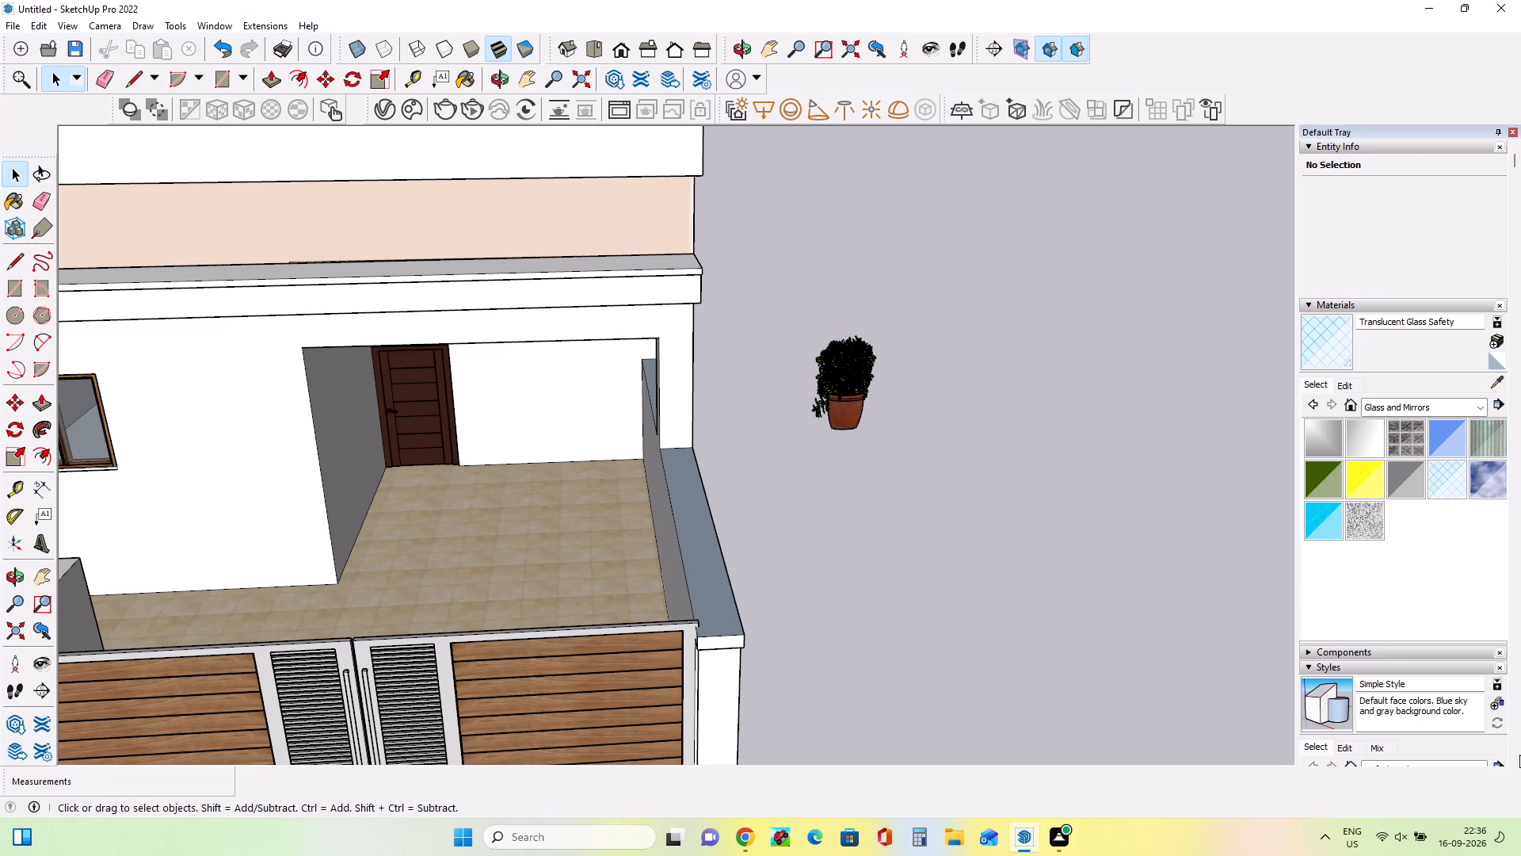
Scale the potted plant uniformly by about 2.25, plus about 1.68 along the green axis.
scroll(1141, 692, "down", 4)
scroll(932, 363, "down", 7)
scroll(970, 514, "down", 3)
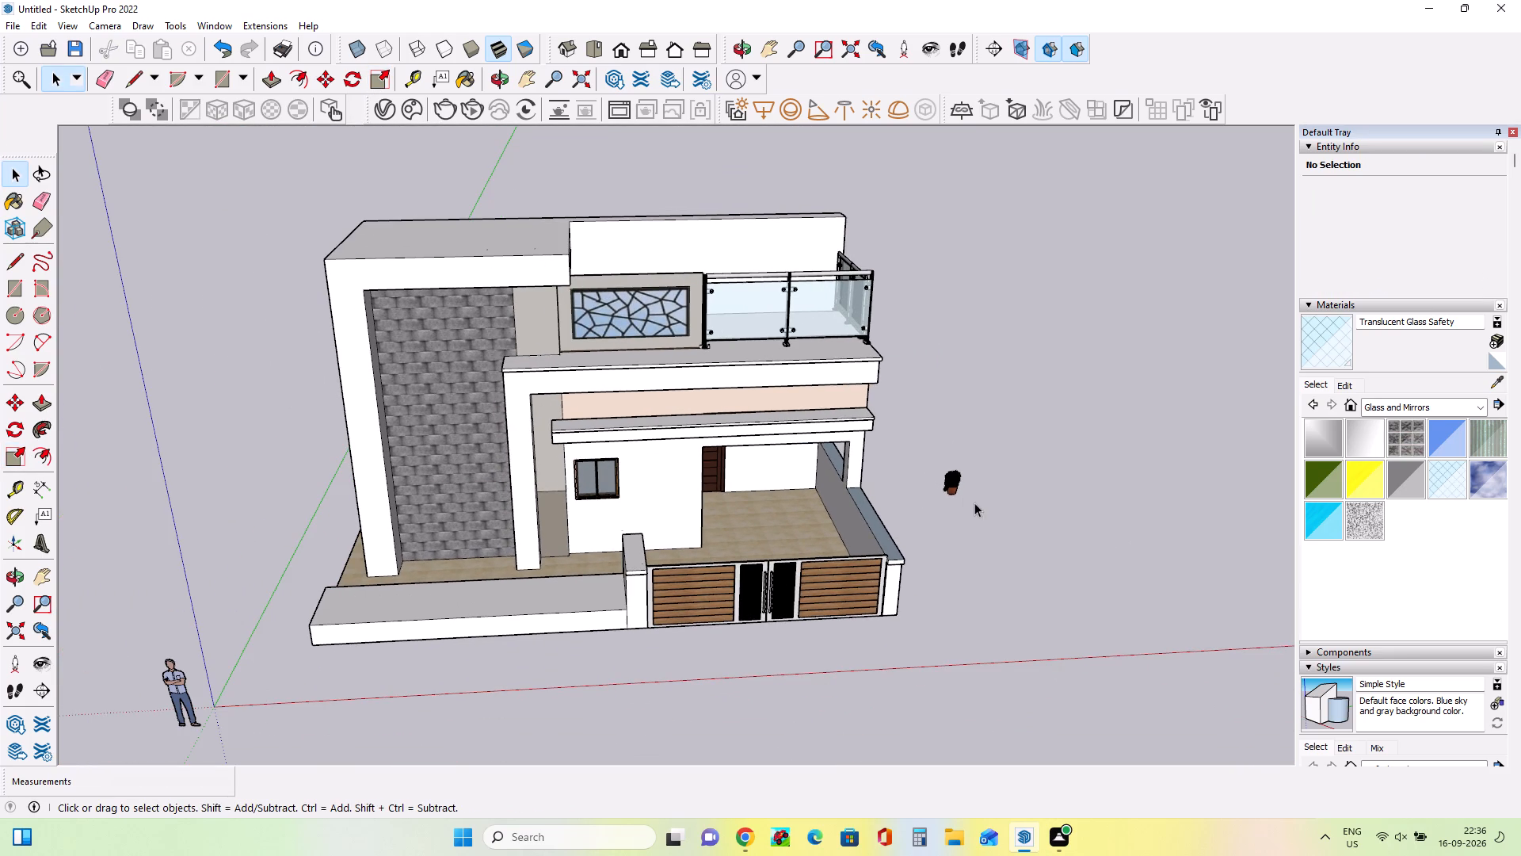
left_click(949, 481)
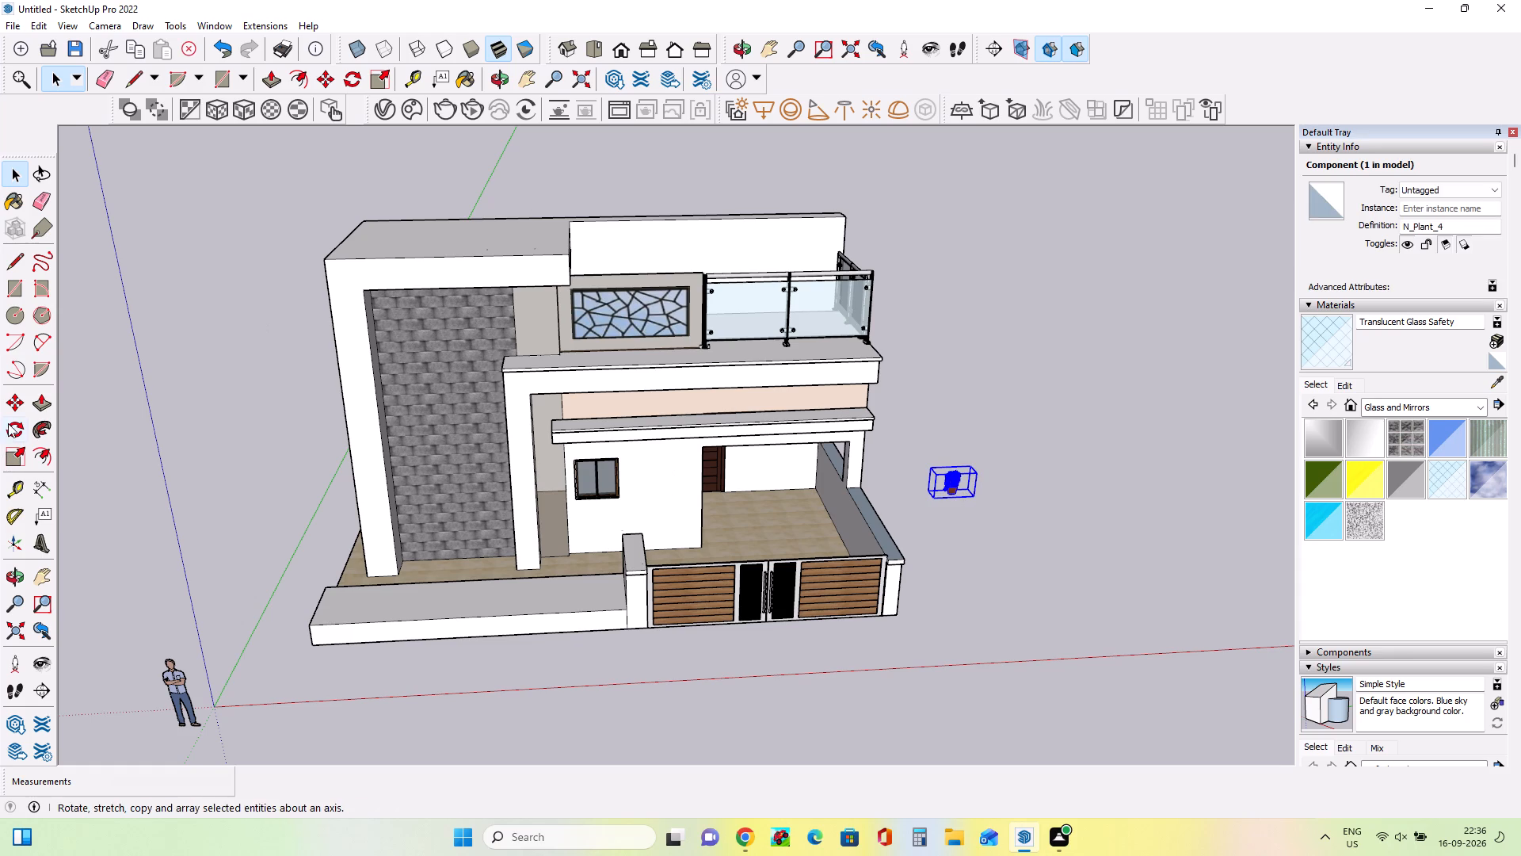
left_click(11, 458)
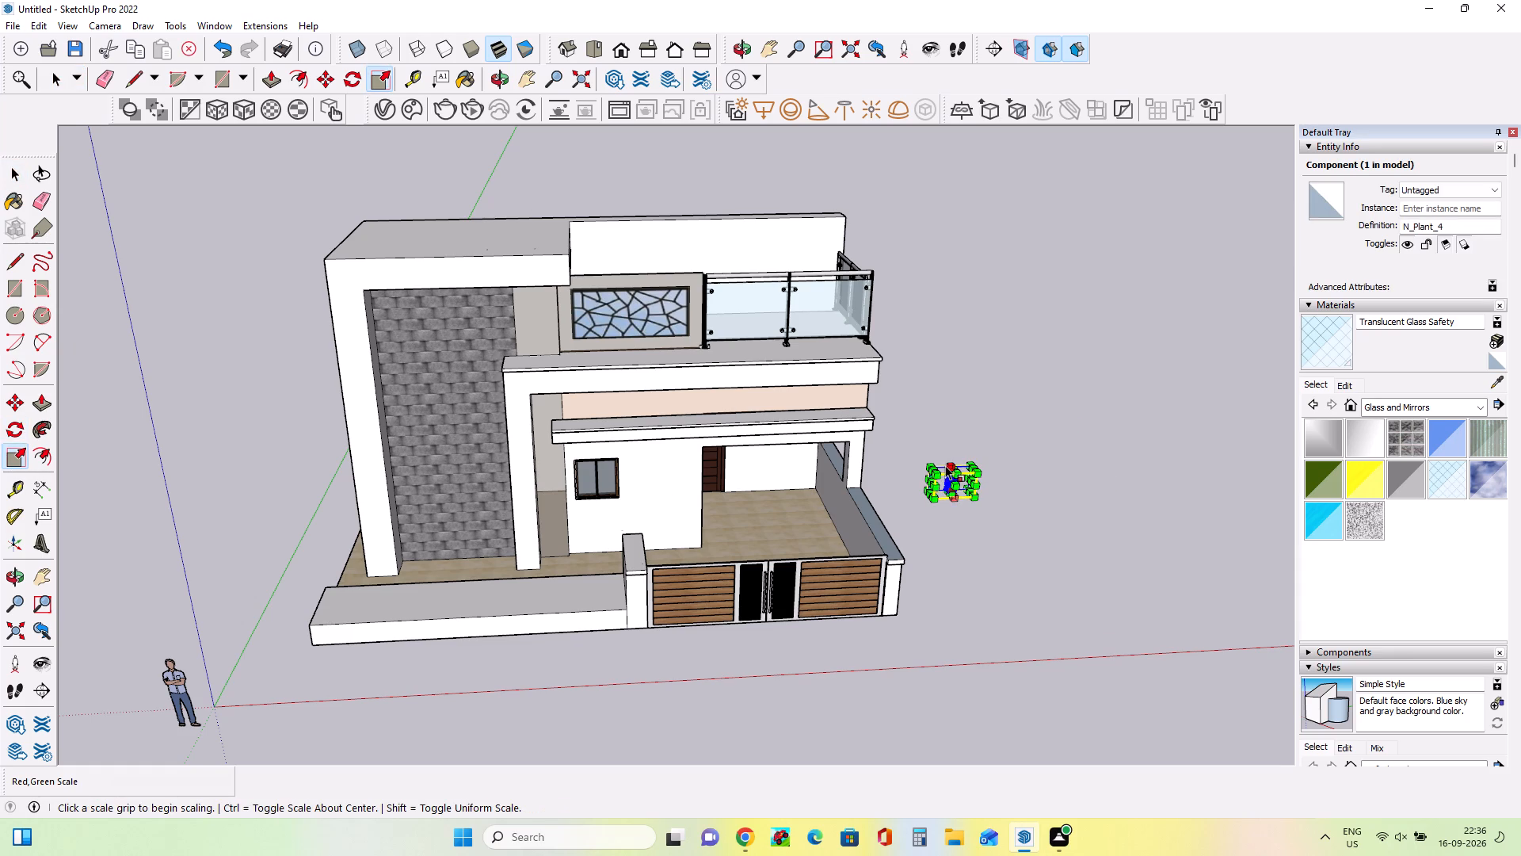
left_click(965, 462)
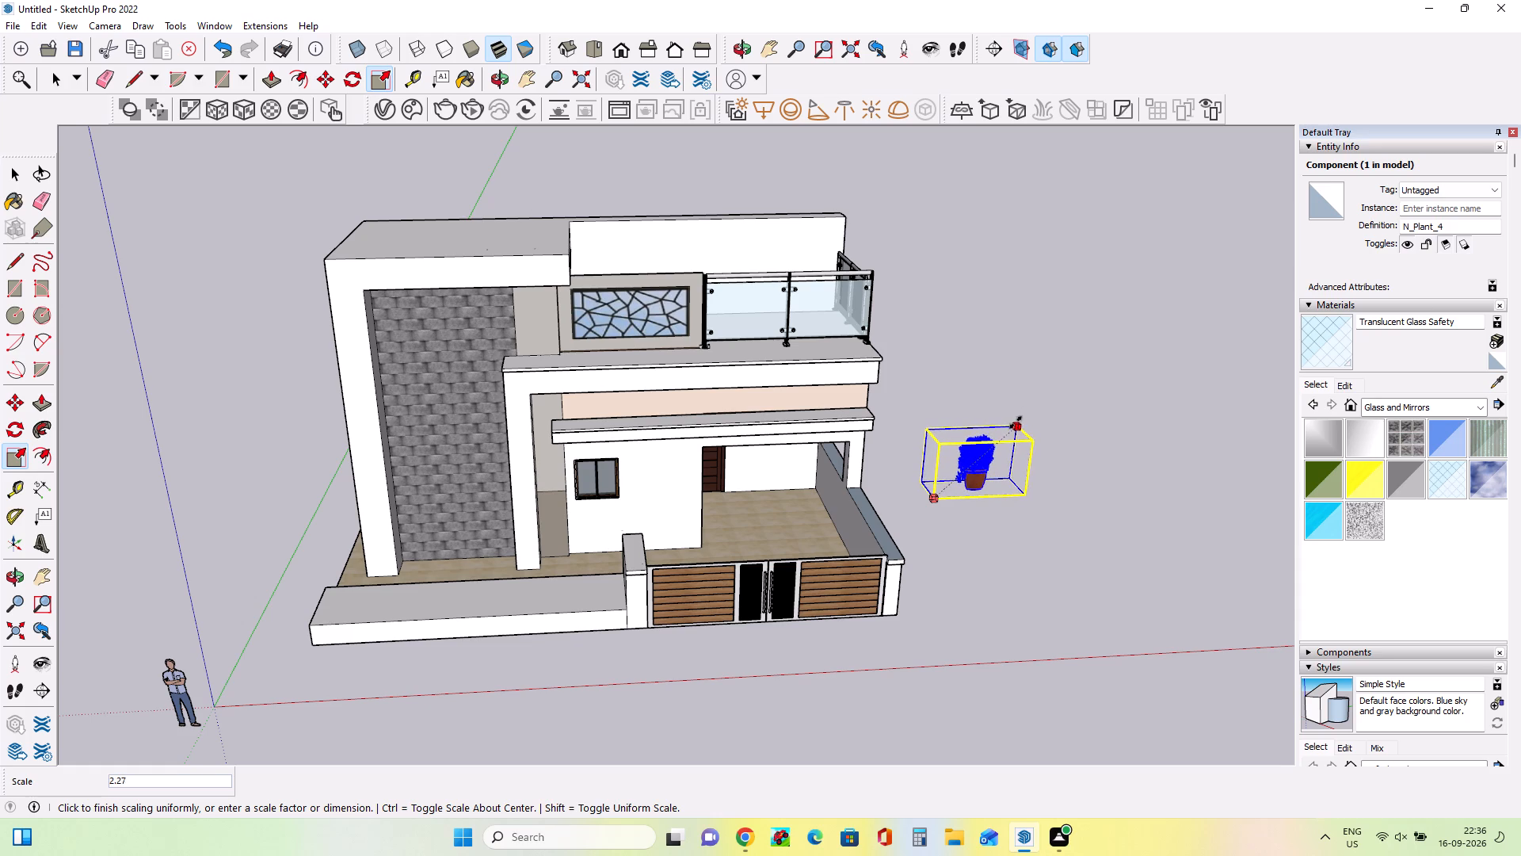
left_click(1016, 422)
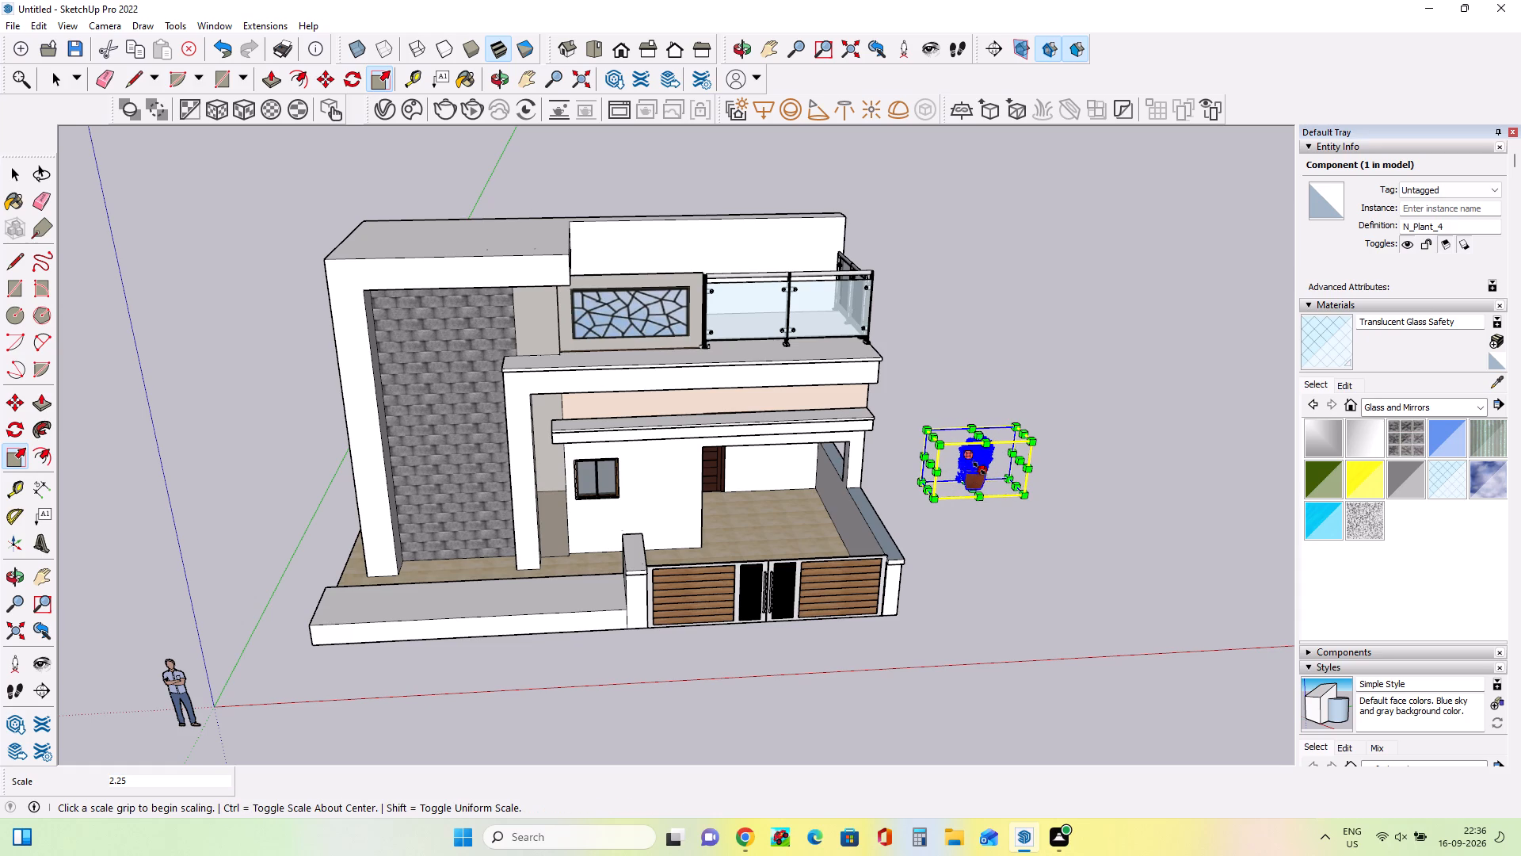
left_click(980, 472)
left_click(989, 491)
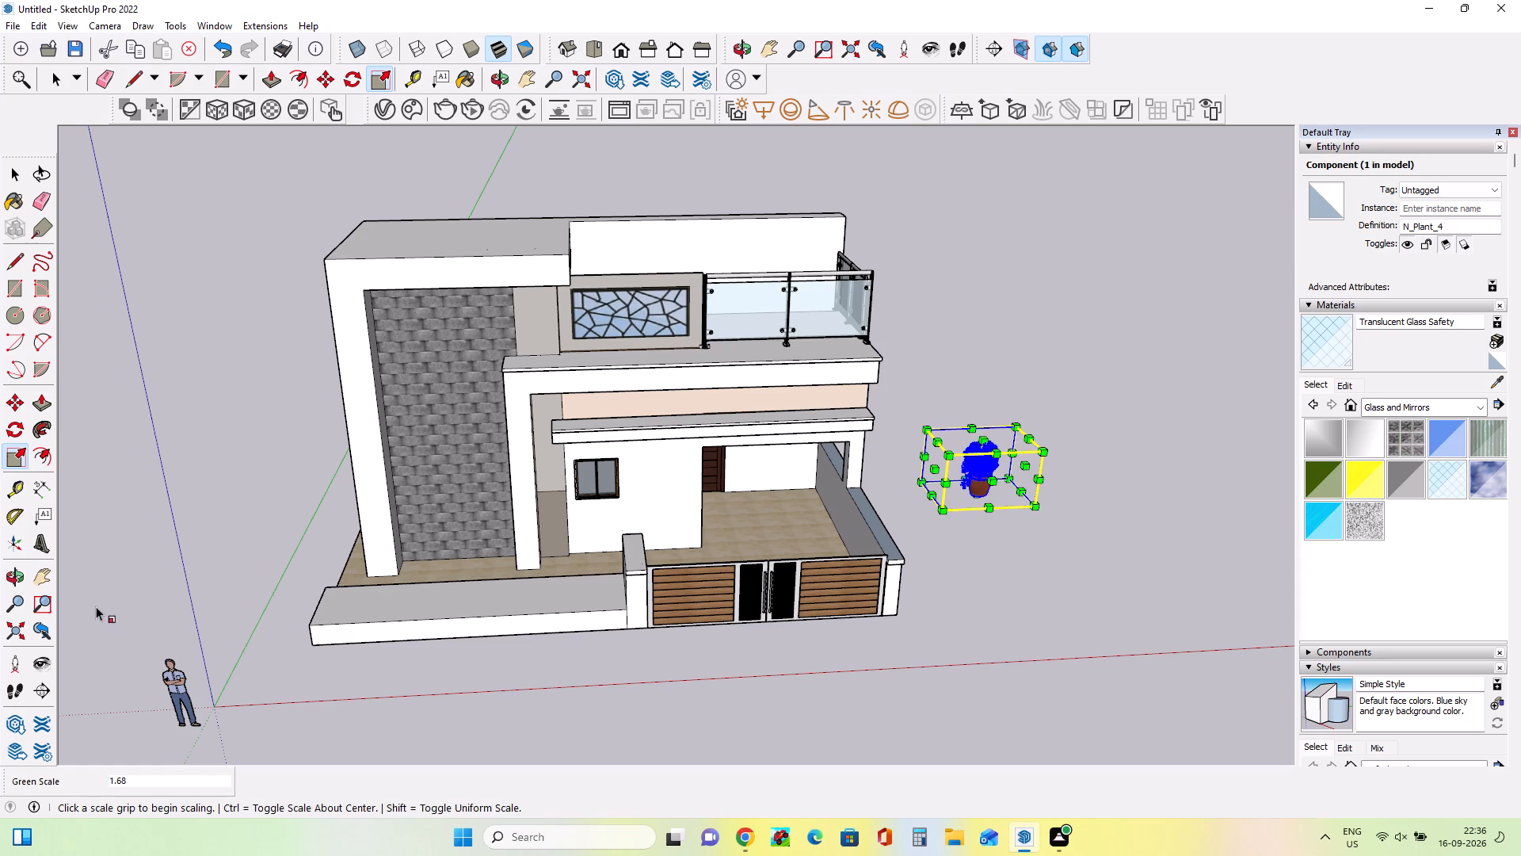
left_click(13, 170)
left_click(186, 221)
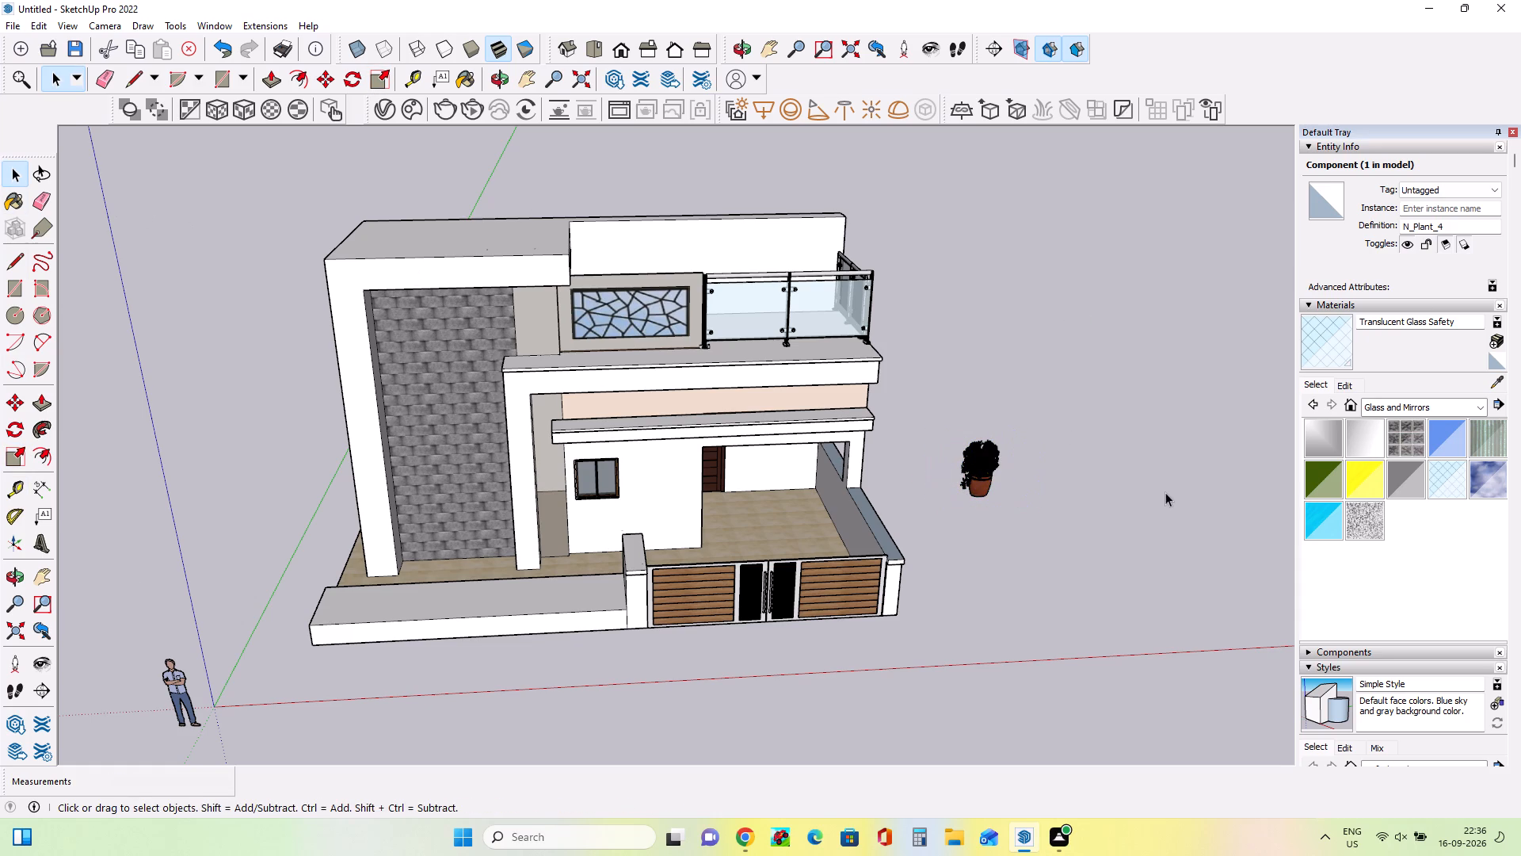
Move the potted plant about 38' 9" from the open ground towards the front of the stone-clad wall.
left_click(11, 411)
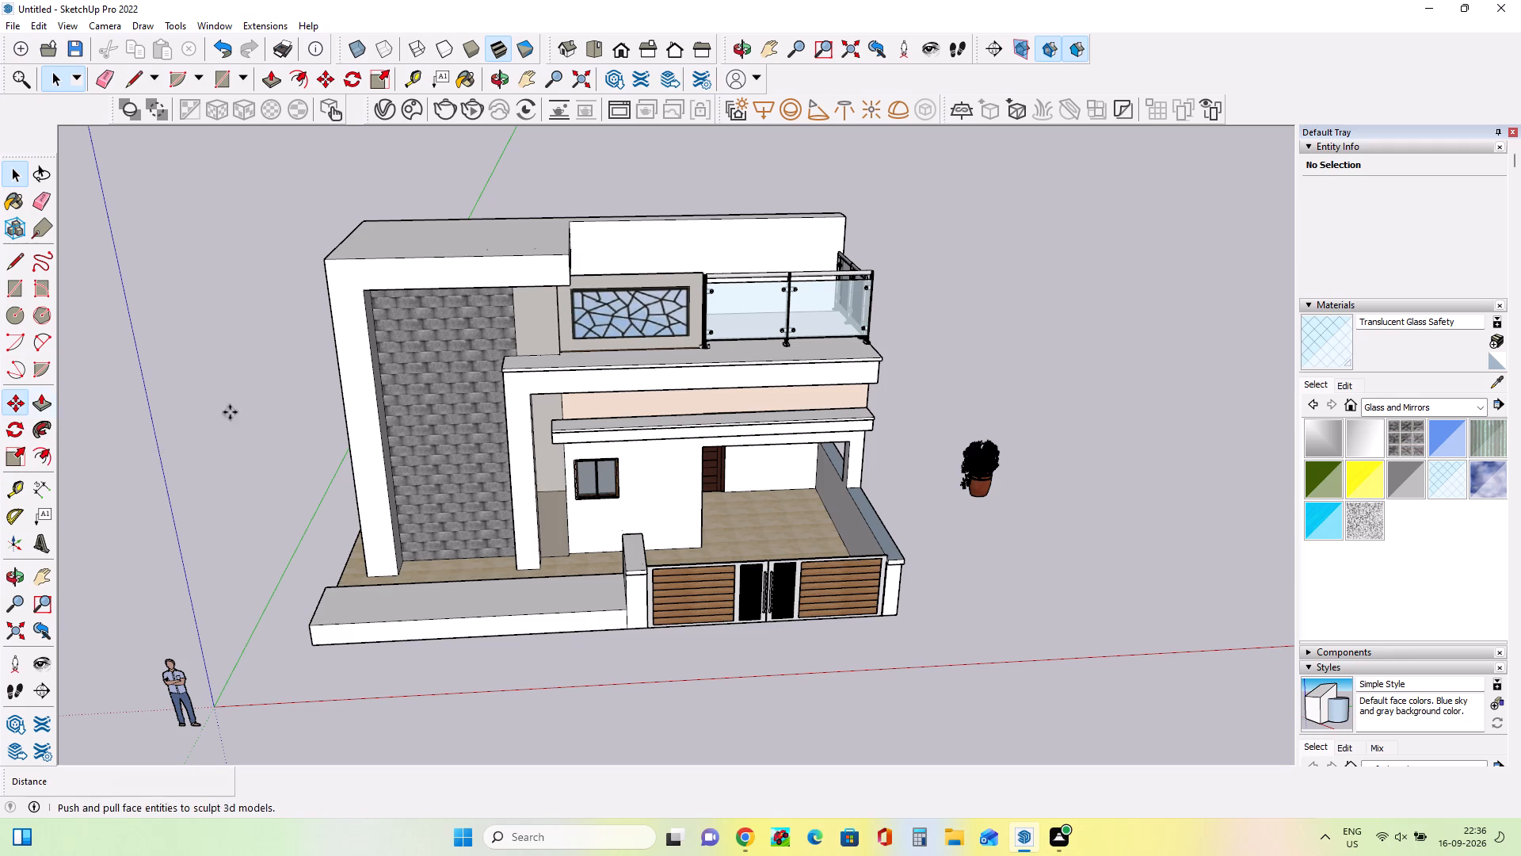
left_click(978, 491)
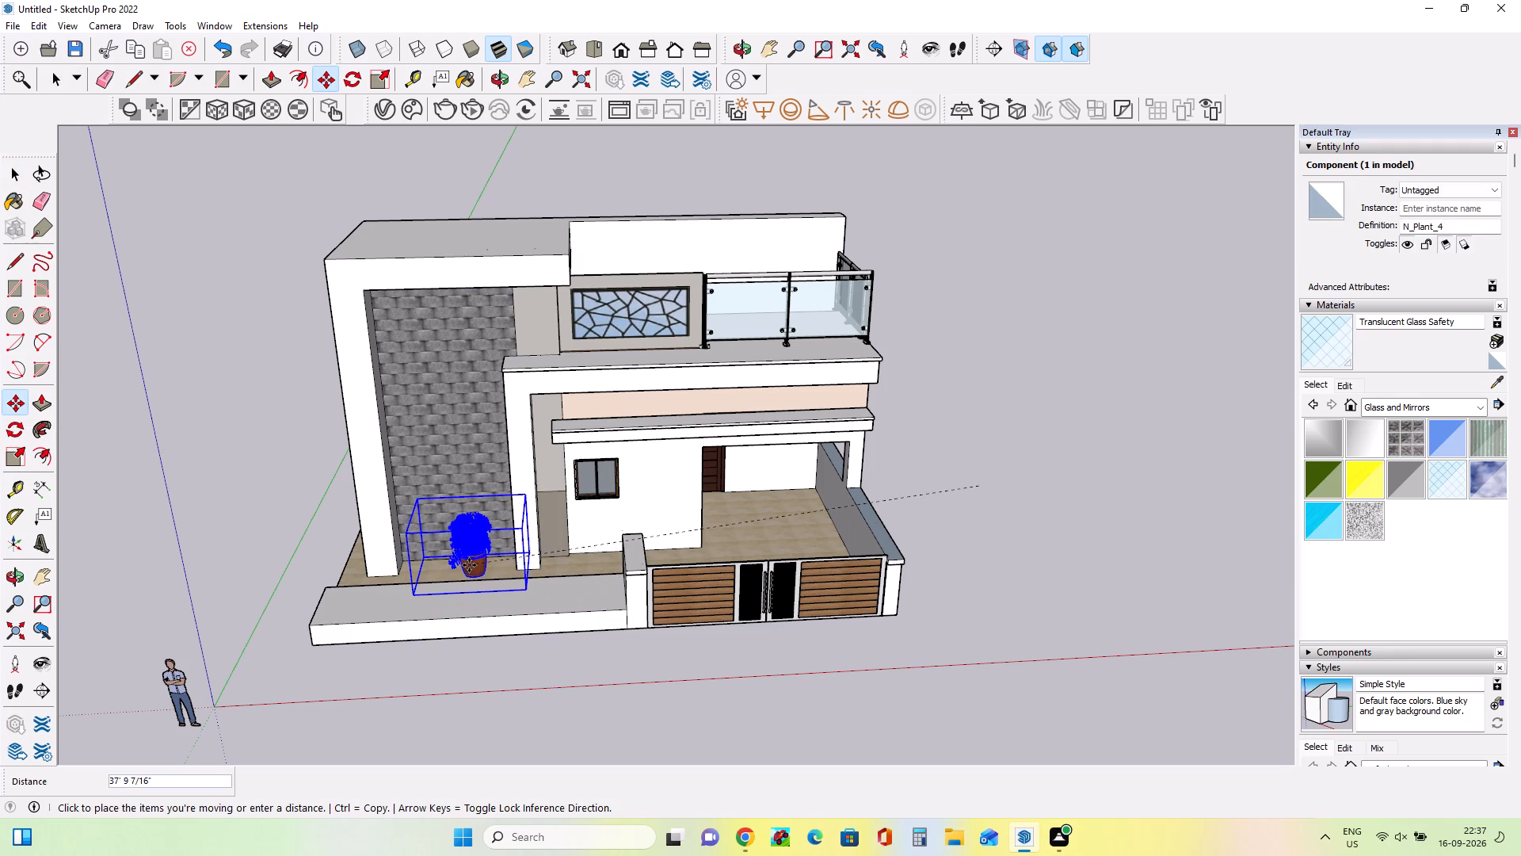
scroll(467, 573, "up", 6)
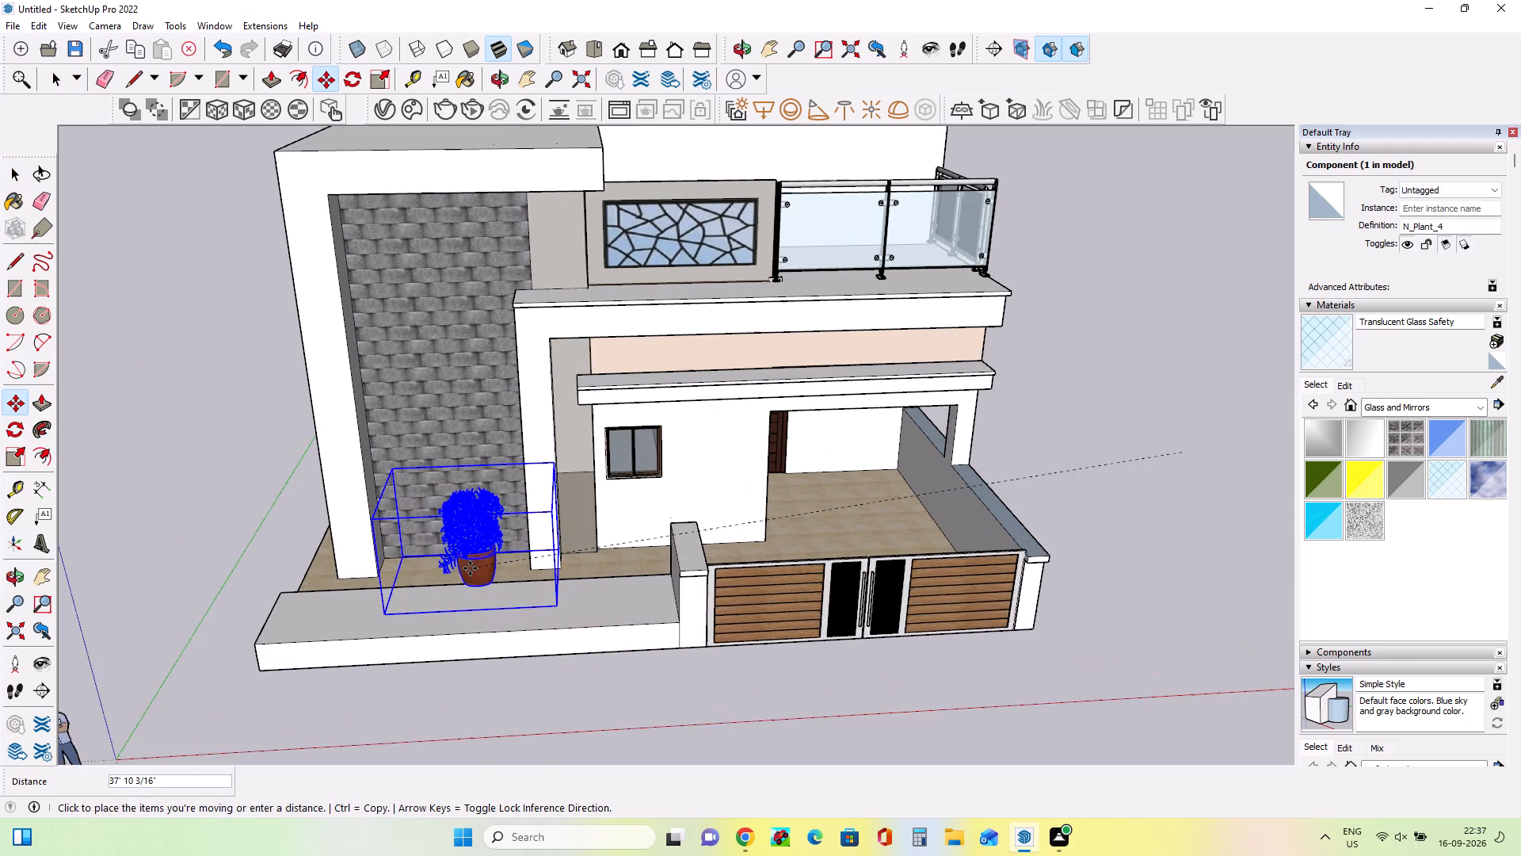
scroll(470, 568, "up", 6)
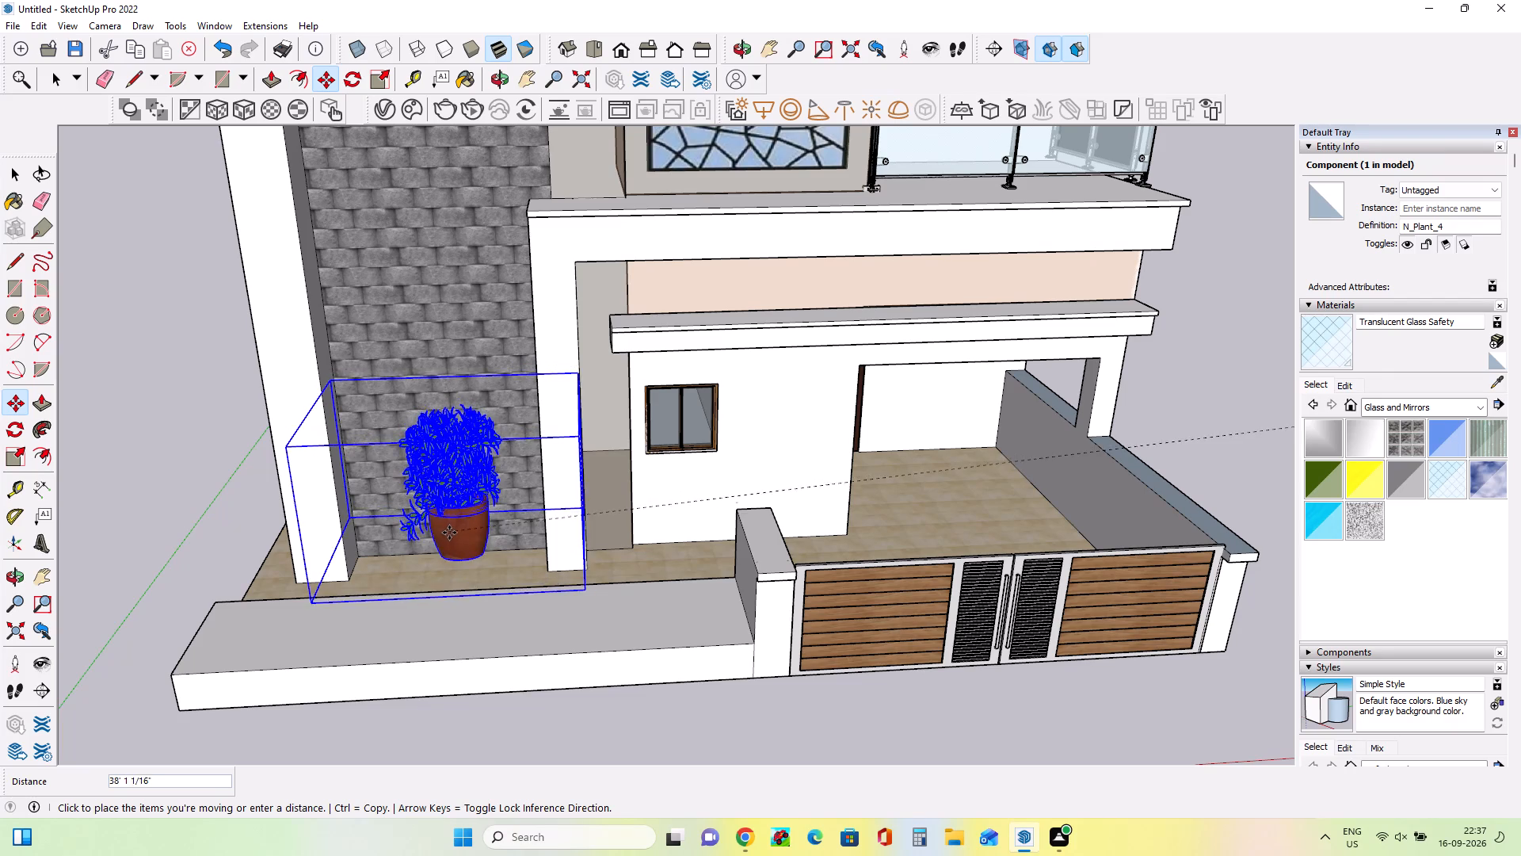
middle_click_drag(450, 543, 481, 622)
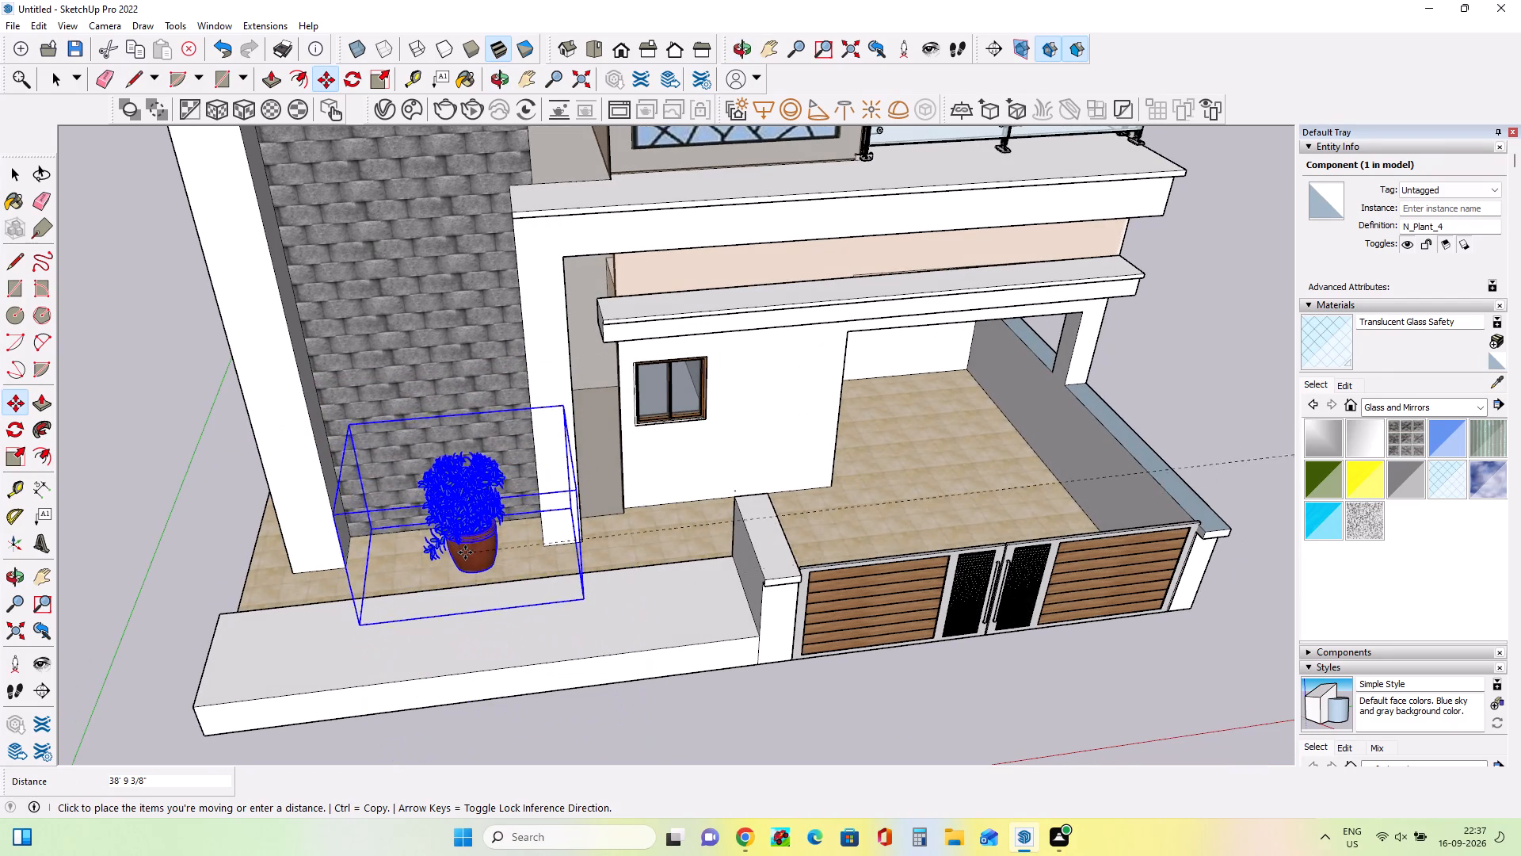
left_click(465, 552)
Move the potted plant about 10' from the gate pillar towards the stone-clad wall.
middle_click_drag(364, 629, 576, 627)
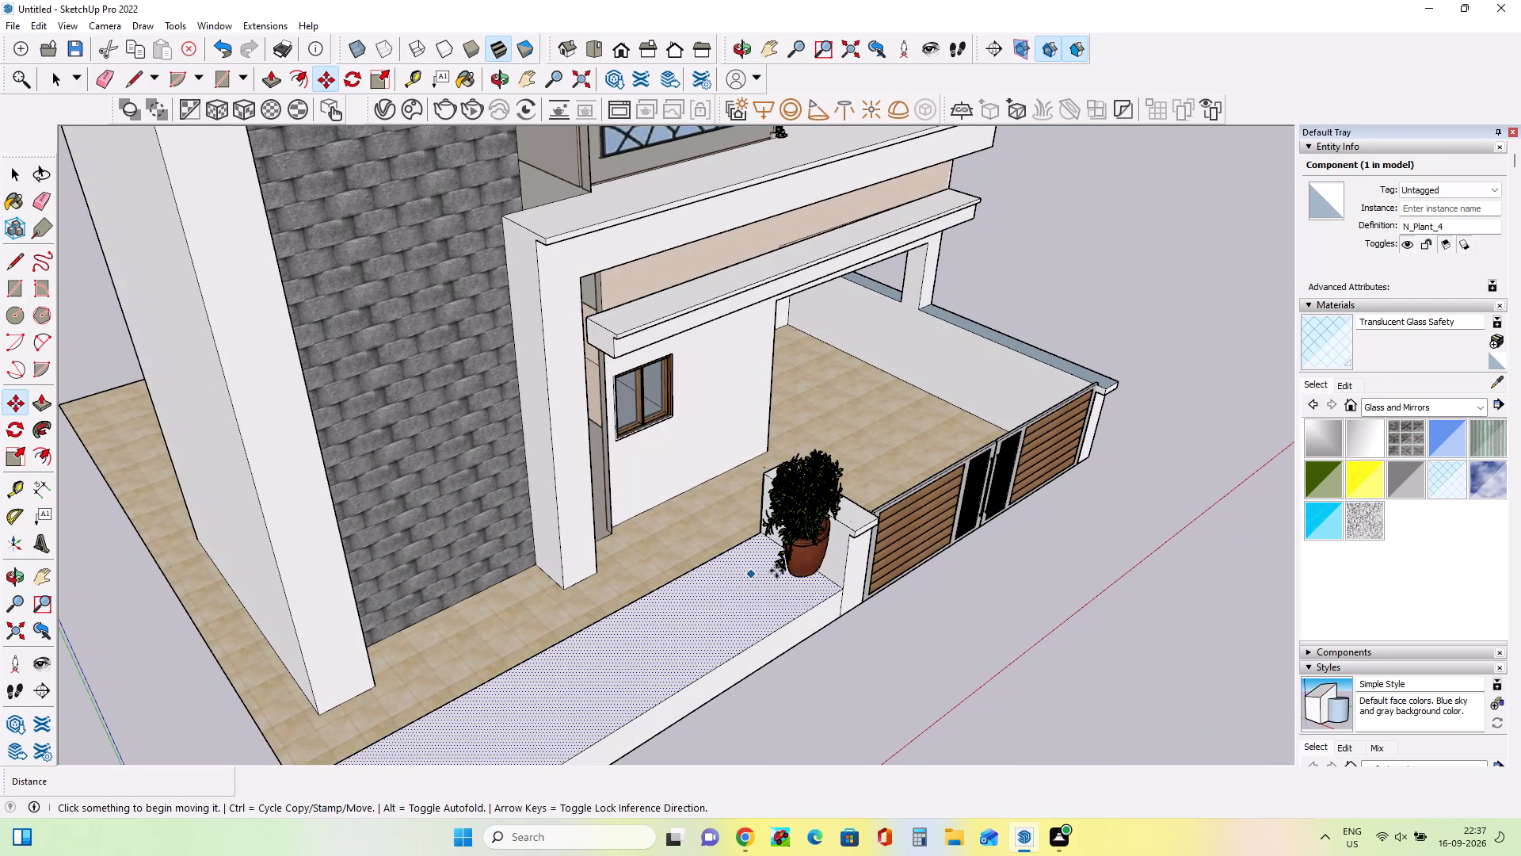
left_click(778, 658)
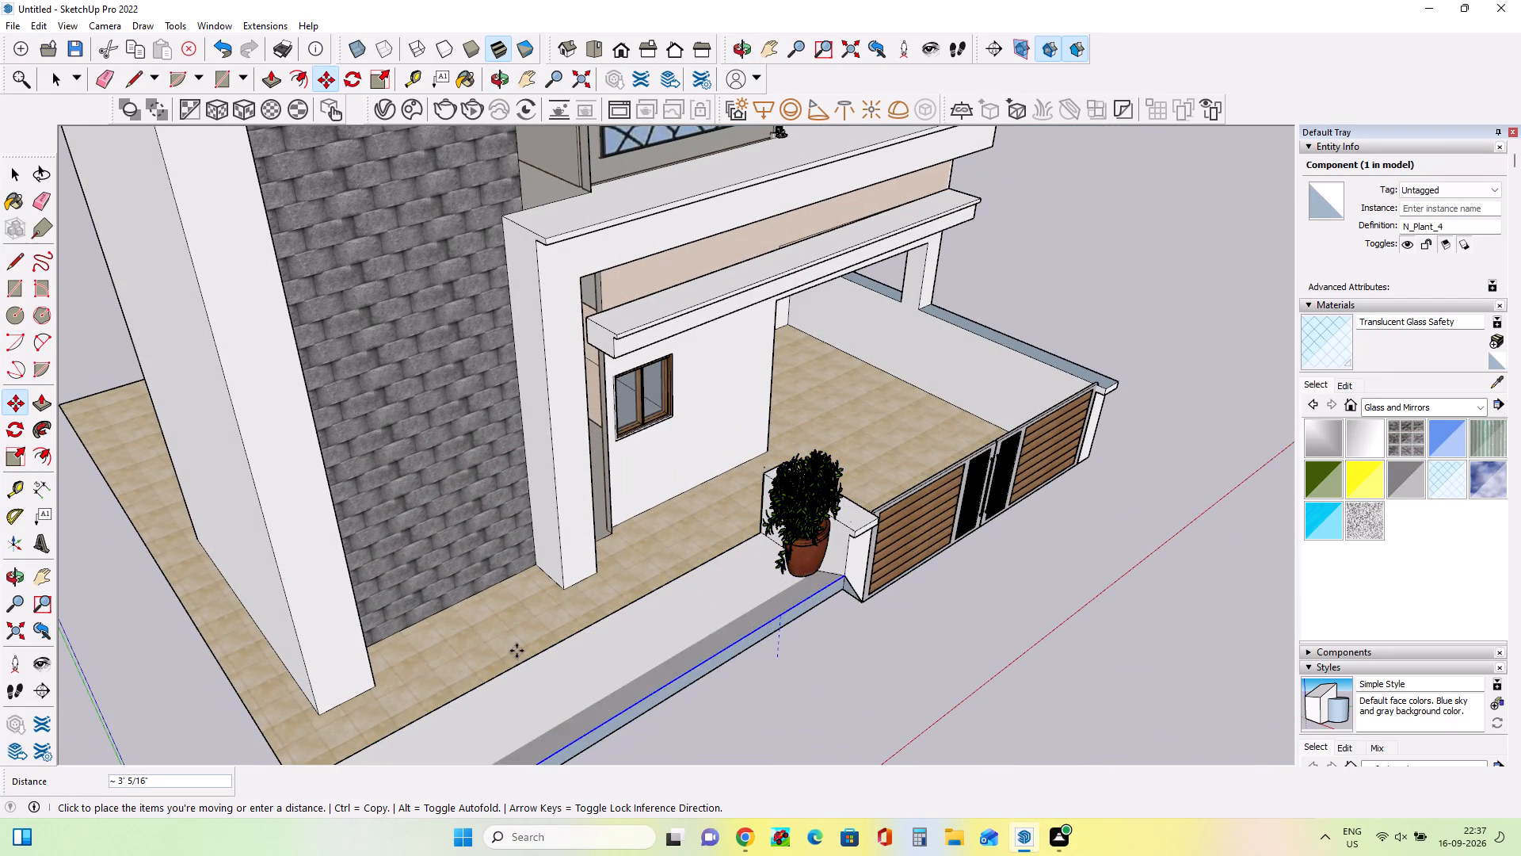
key("Escape")
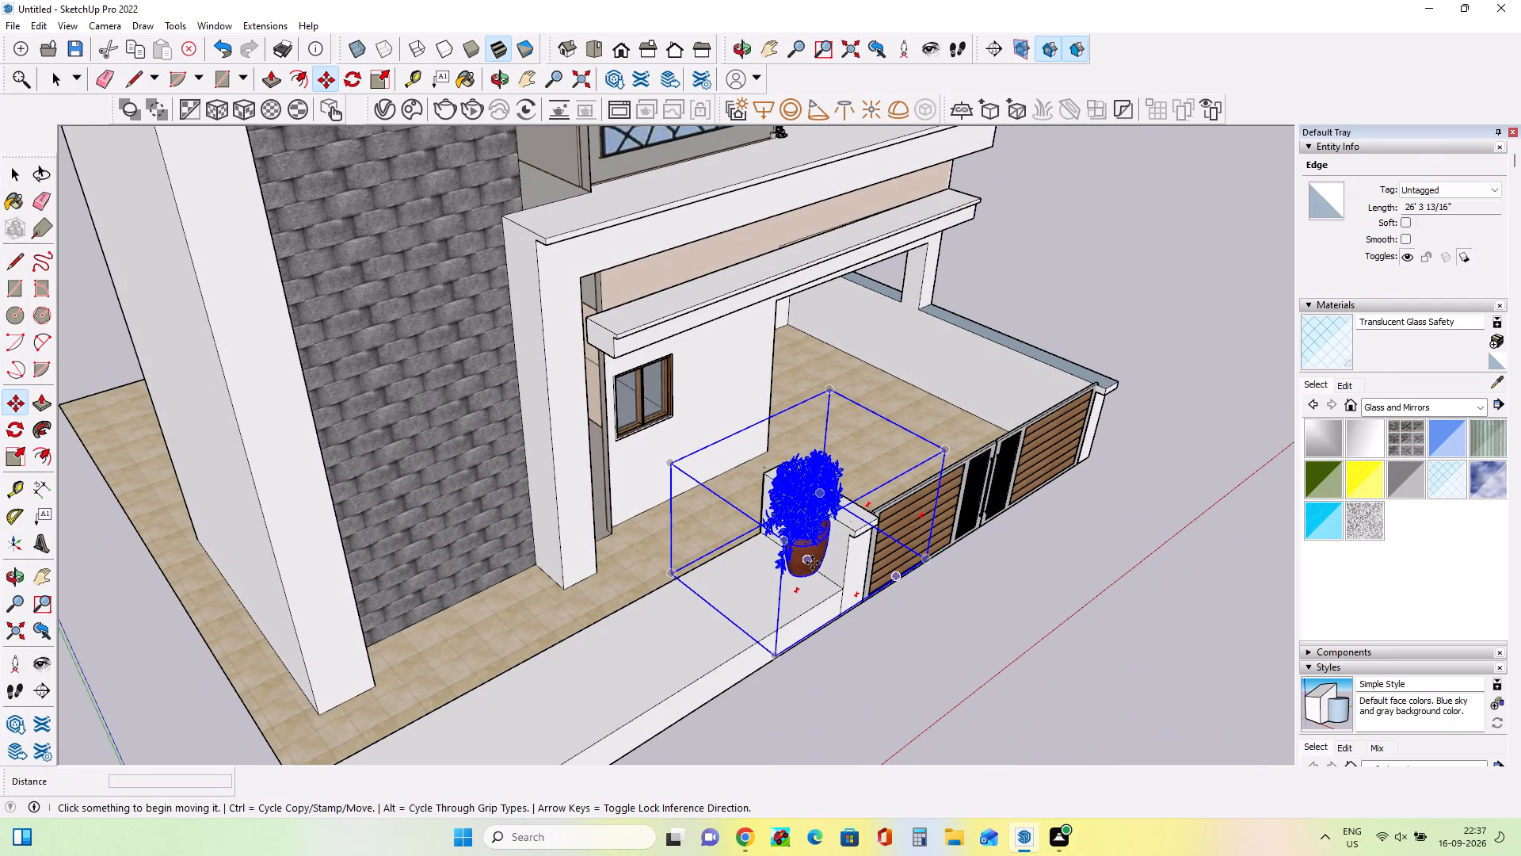
left_click(812, 563)
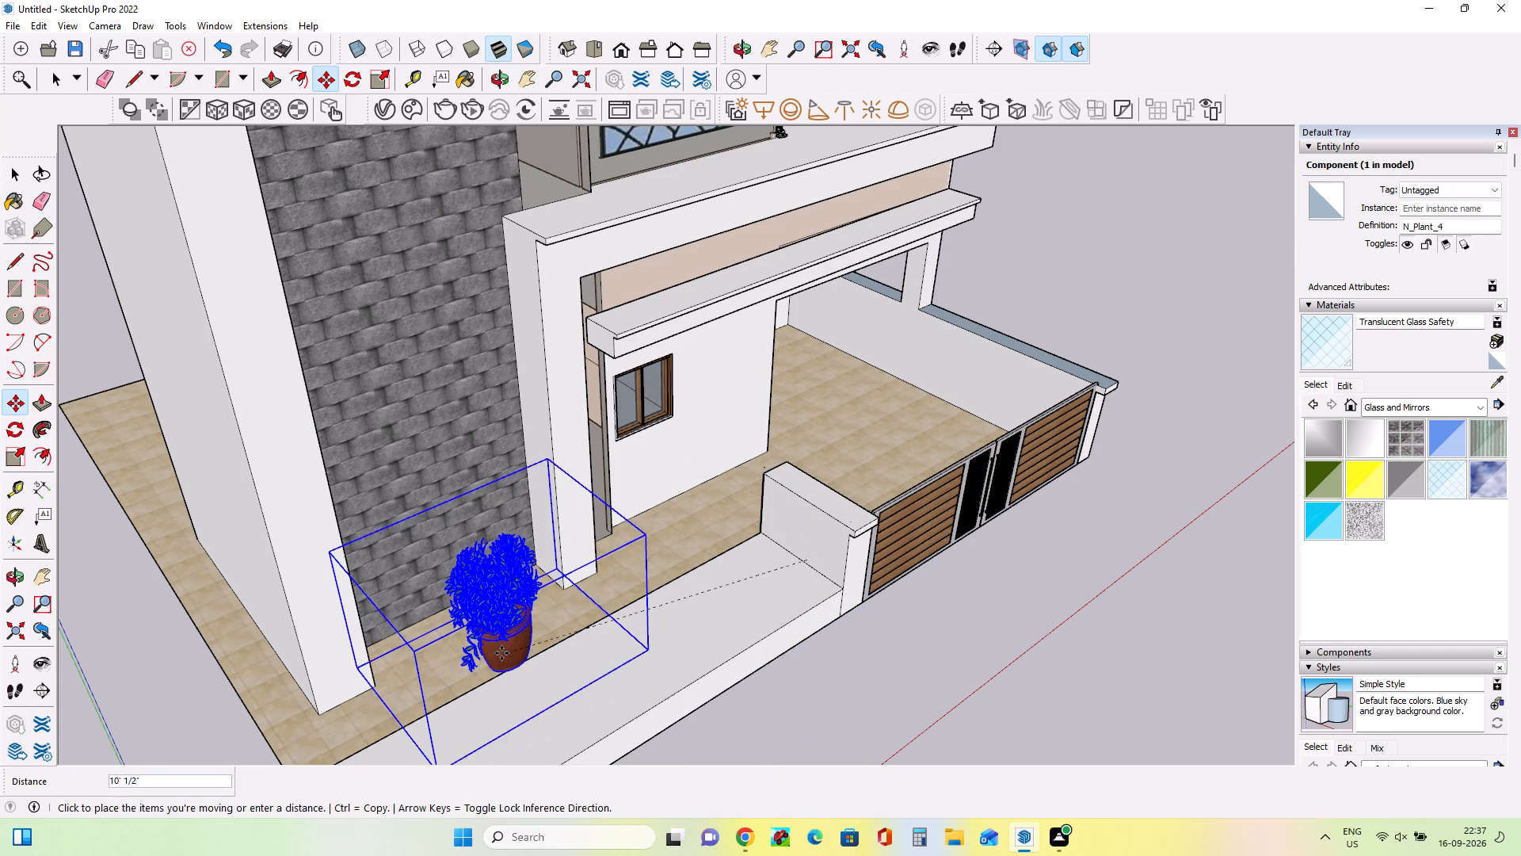
left_click(497, 641)
Move the potted plant about 9' 10" towards the tiled strip in front of the stone-clad wall.
middle_click_drag(470, 660, 589, 558)
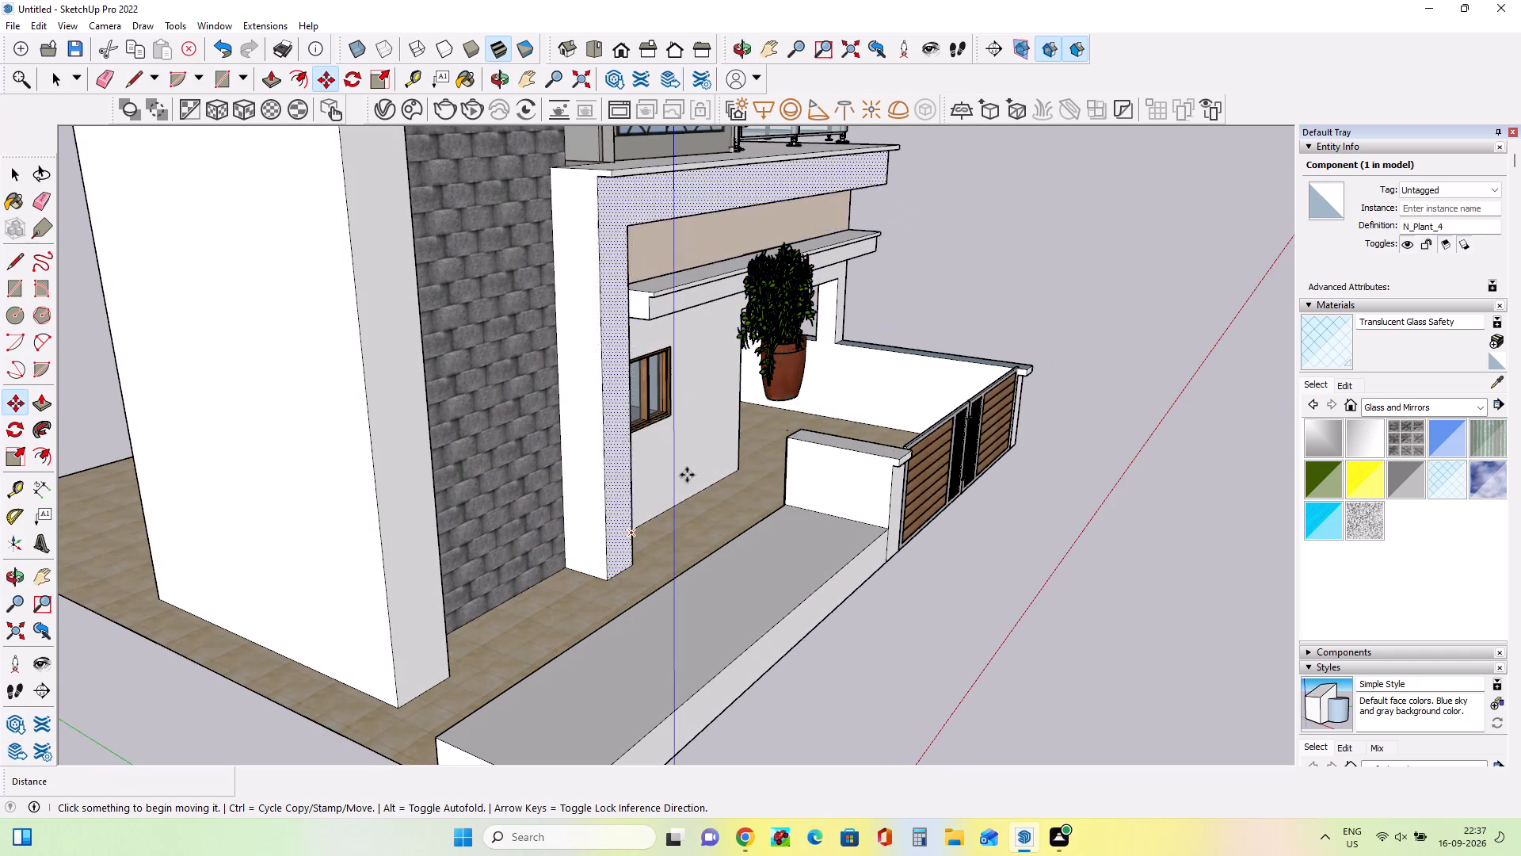
left_click(800, 445)
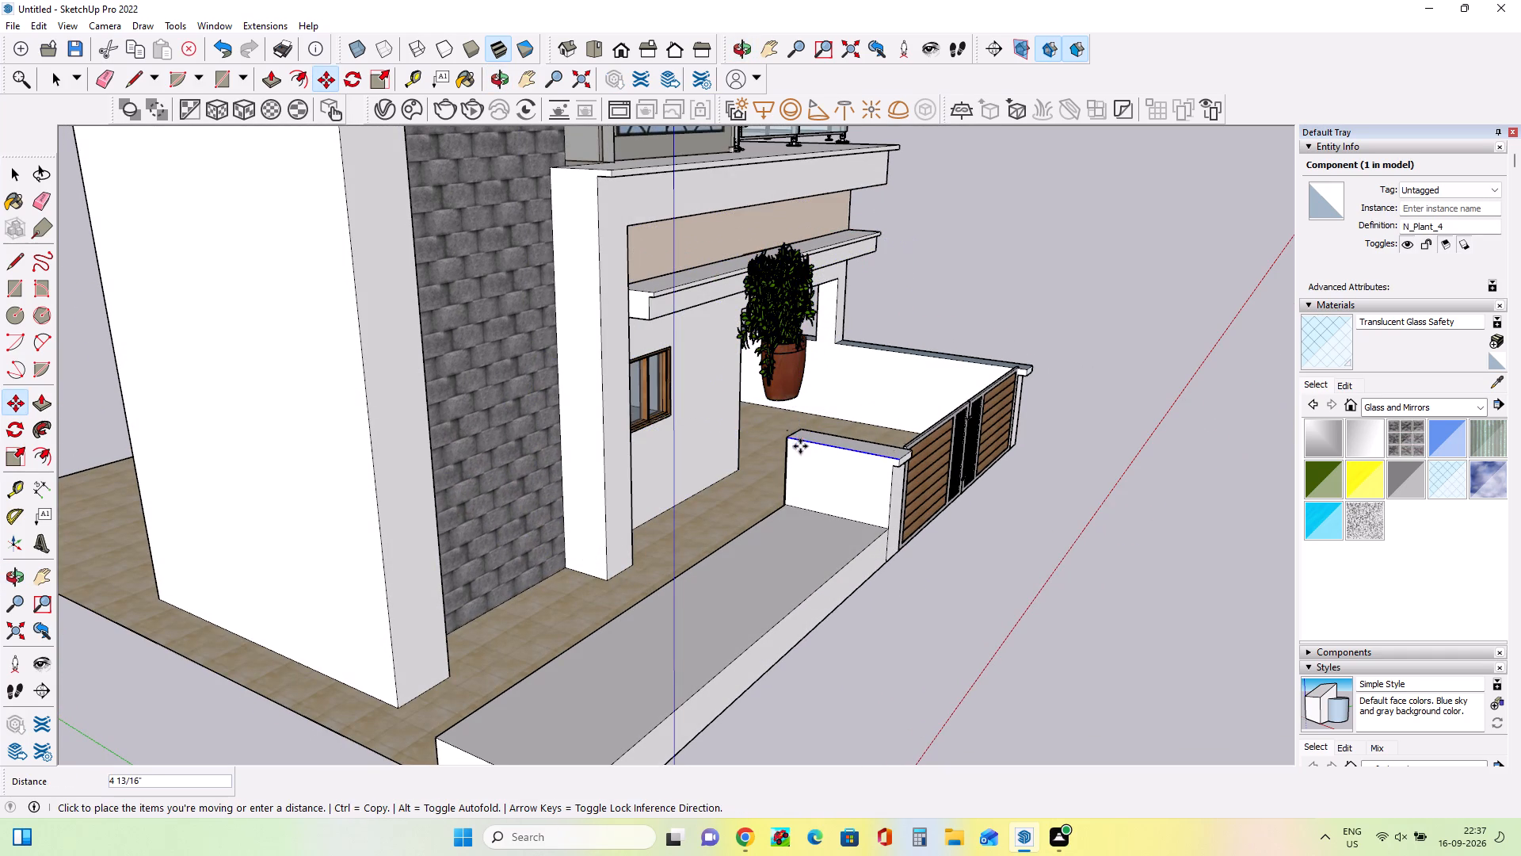
key("Escape")
left_click(791, 385)
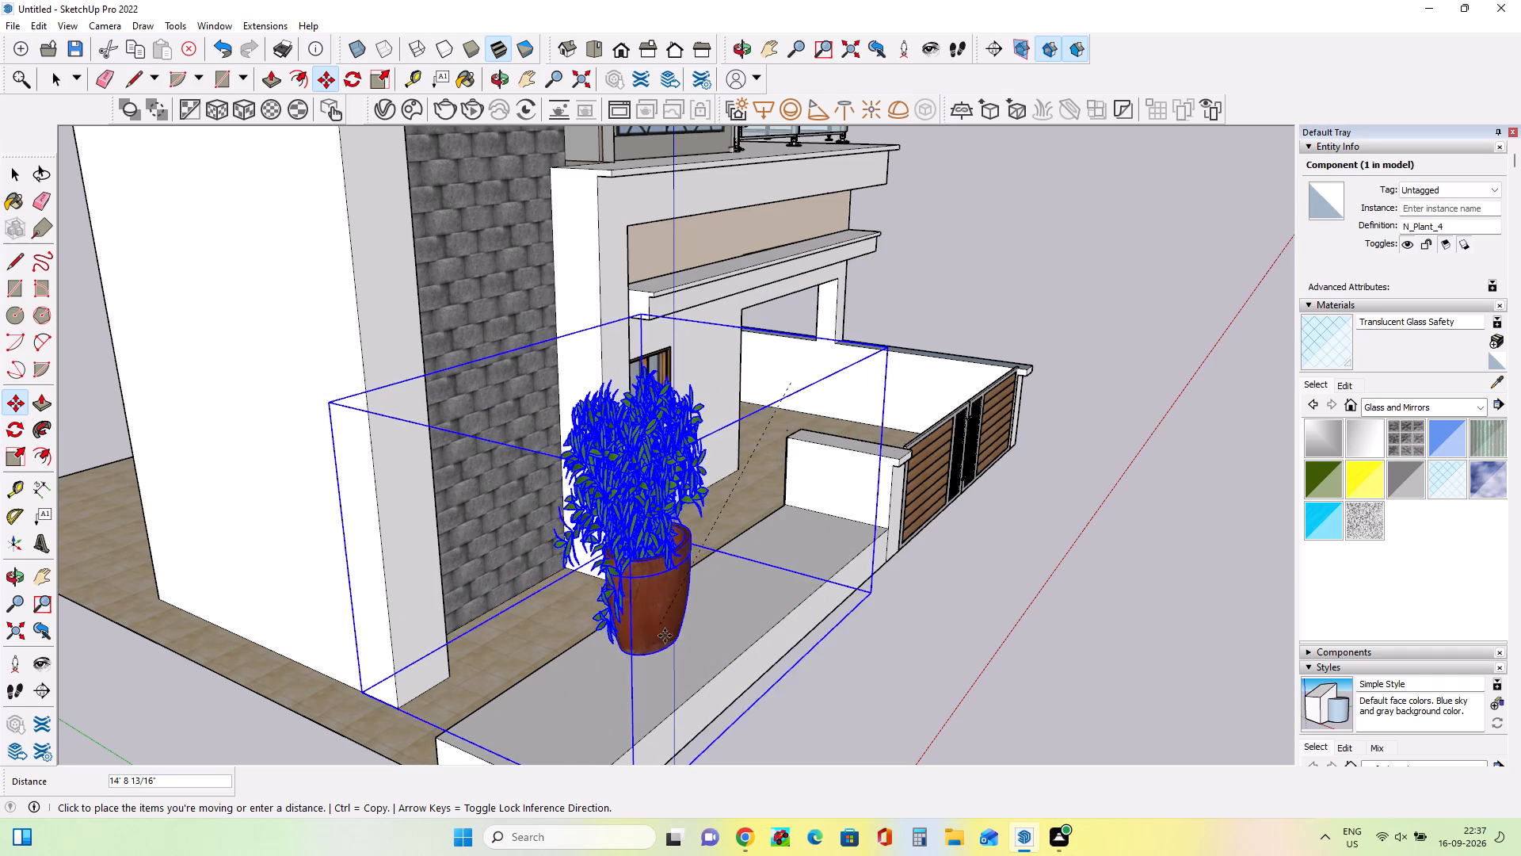
scroll(554, 602, "up", 4)
middle_click_drag(566, 579, 567, 677)
left_click(551, 384)
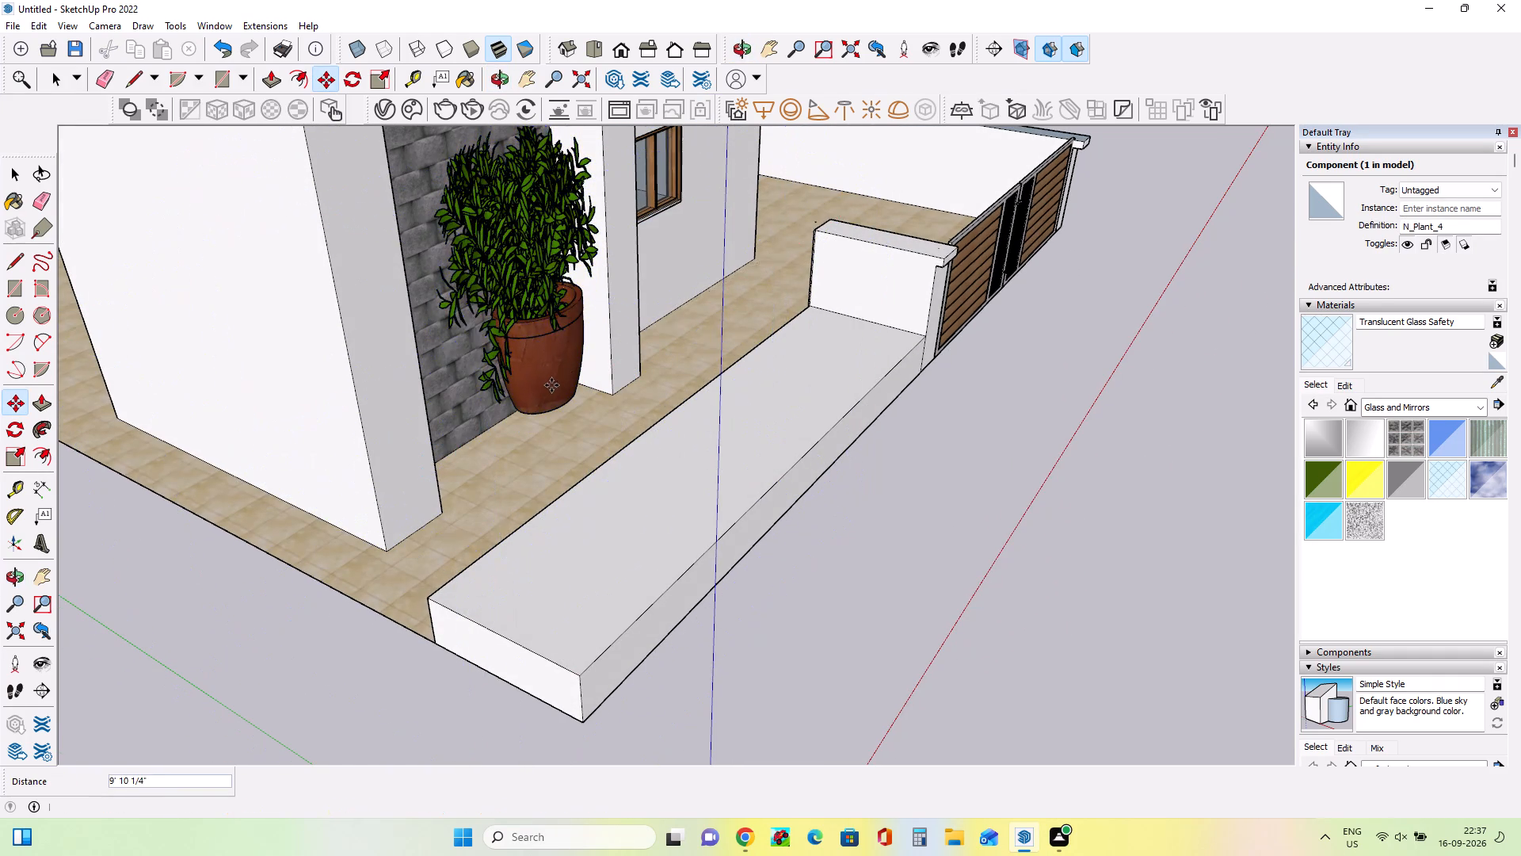
Shift the potted plant about 5' 11" onto the low front planter slab.
left_click(573, 461)
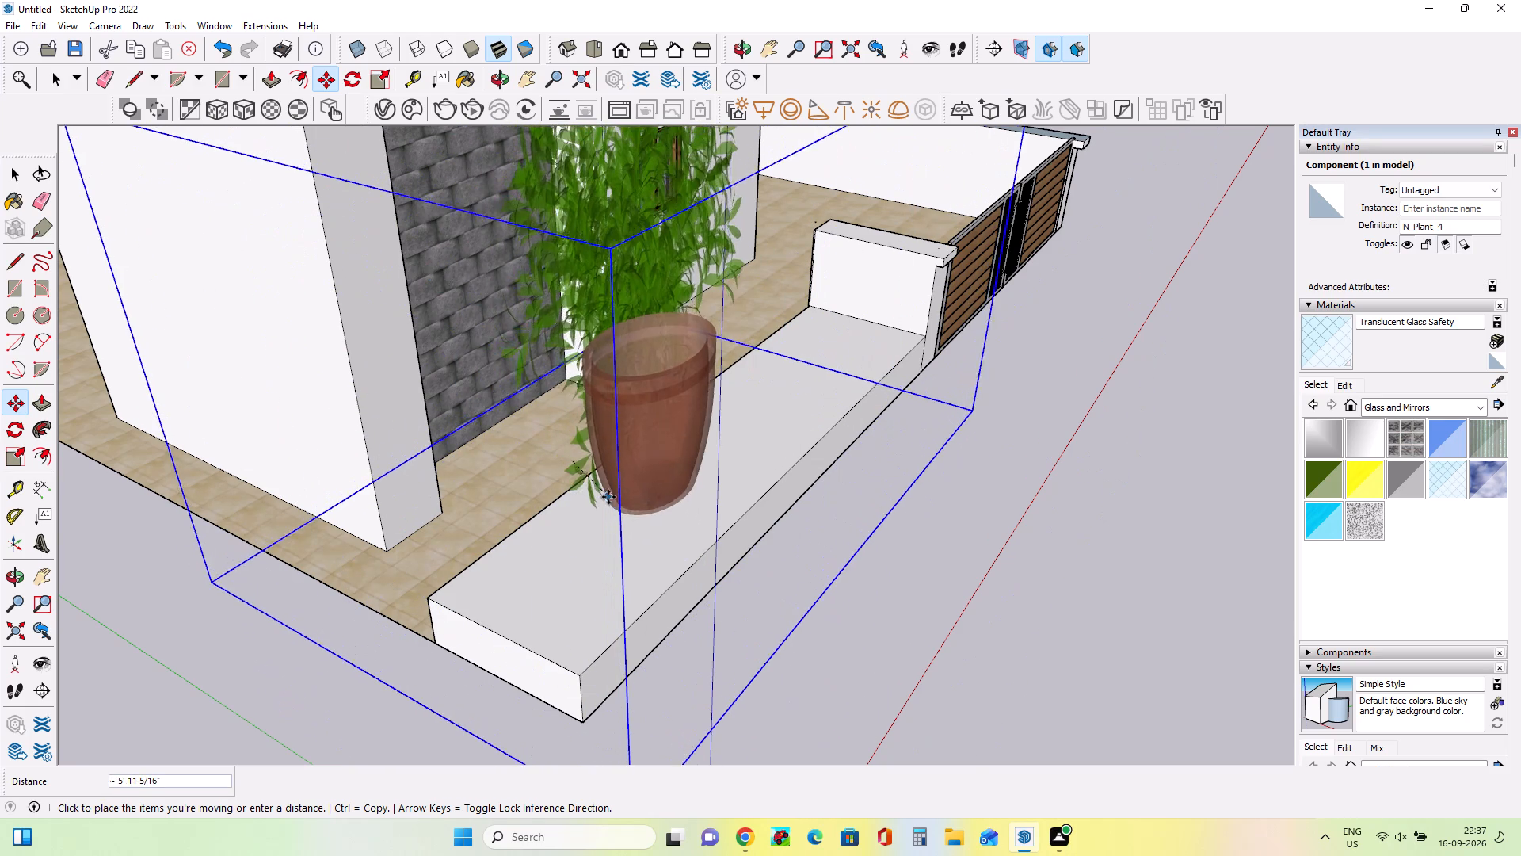
left_click(608, 497)
scroll(672, 506, "down", 6)
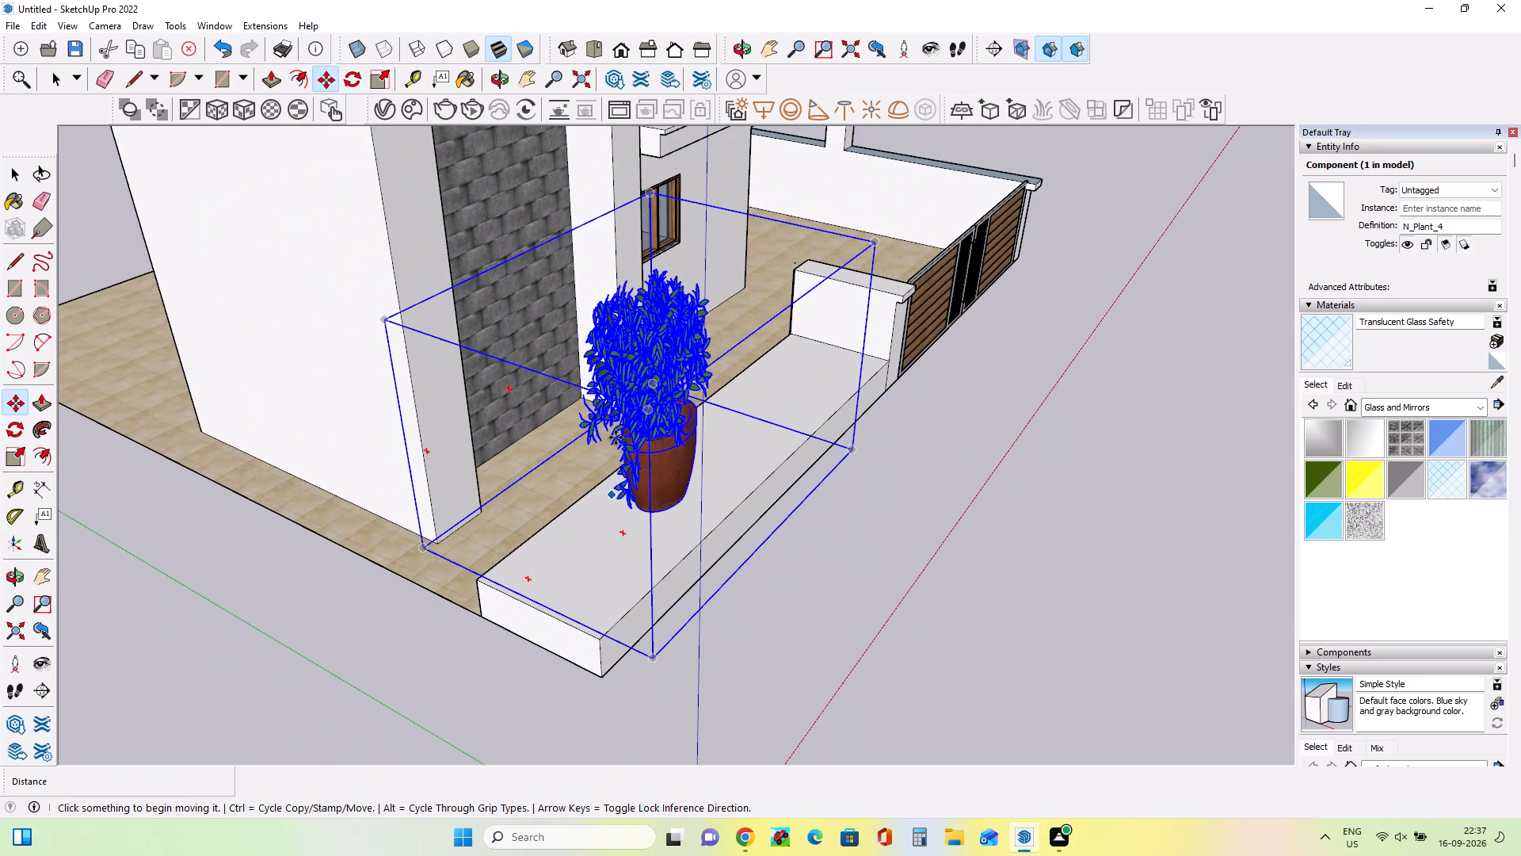
Move the potted plant from the planter slab to the foot of the stone-clad wall beside the corner column.
left_click(649, 449)
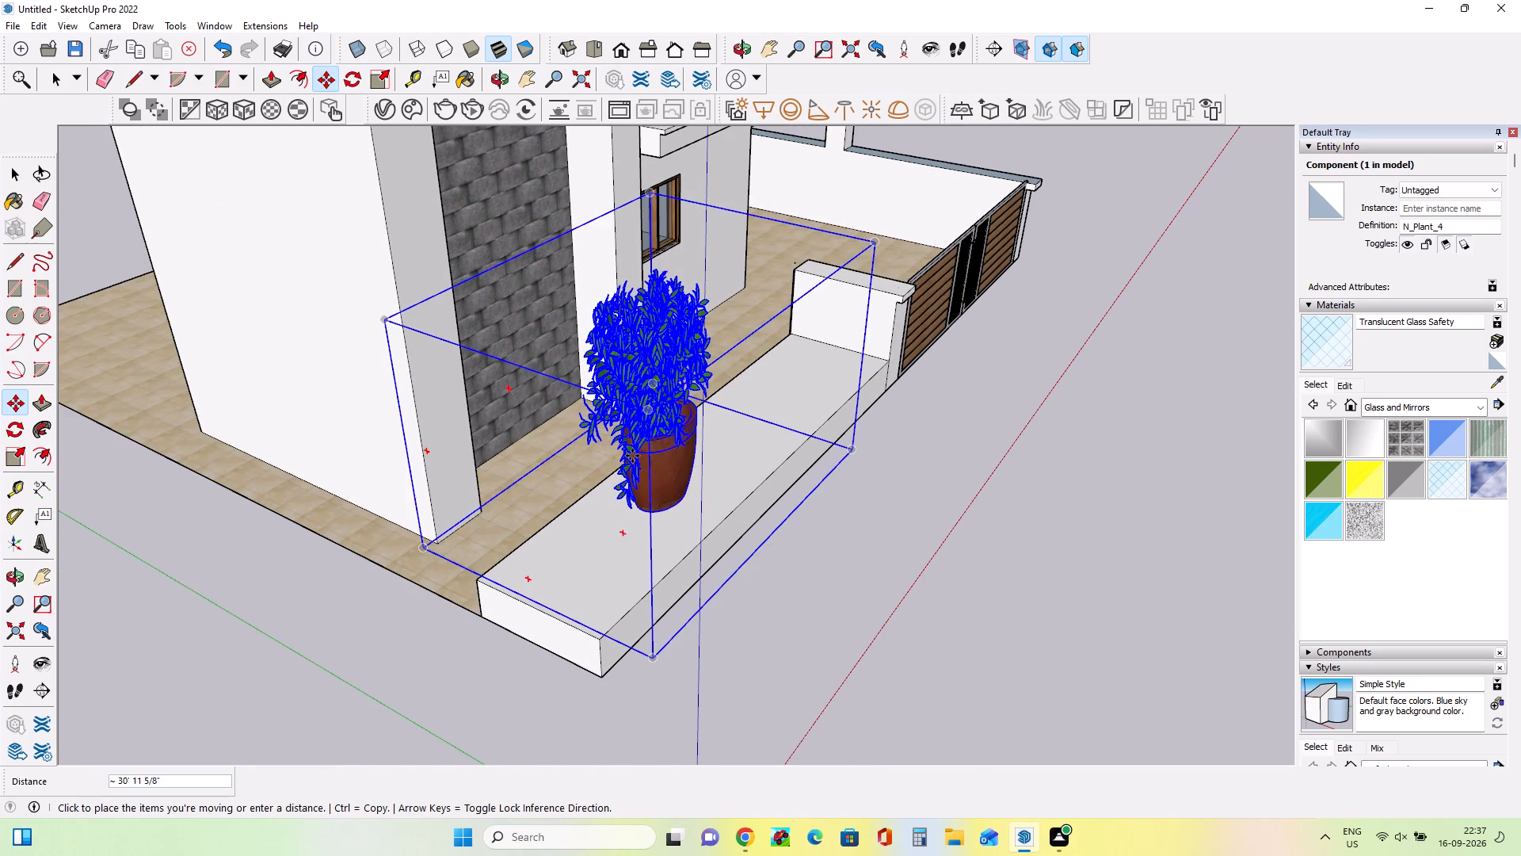
left_click(493, 506)
middle_click_drag(658, 518, 539, 552)
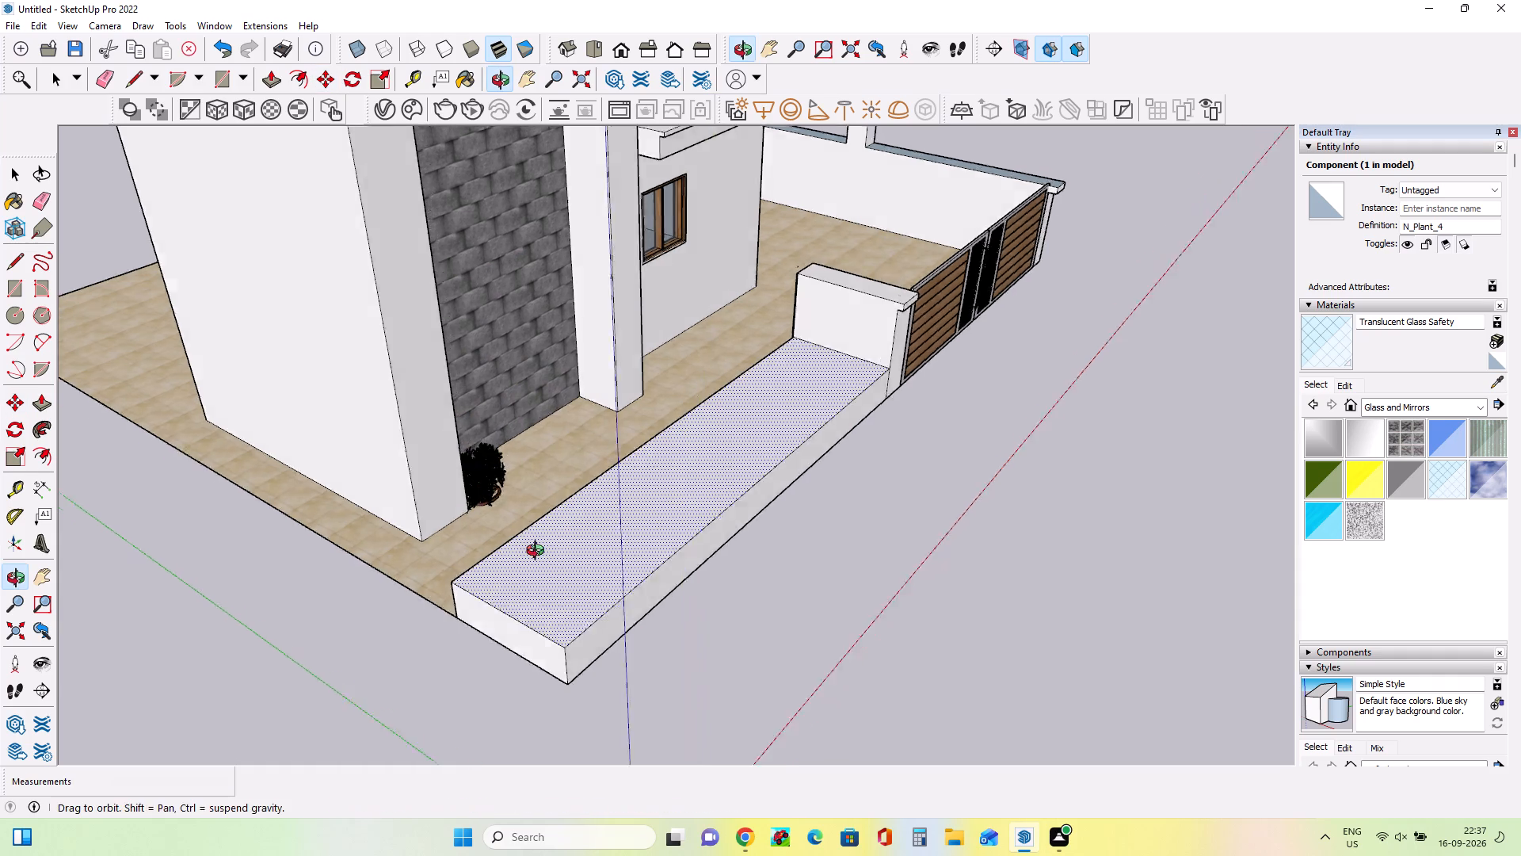
Move the potted plant away from the corner column, along the foot of the stone-clad wall.
middle_click_drag(539, 552, 364, 567)
scroll(364, 567, "down", 1)
scroll(419, 412, "up", 8)
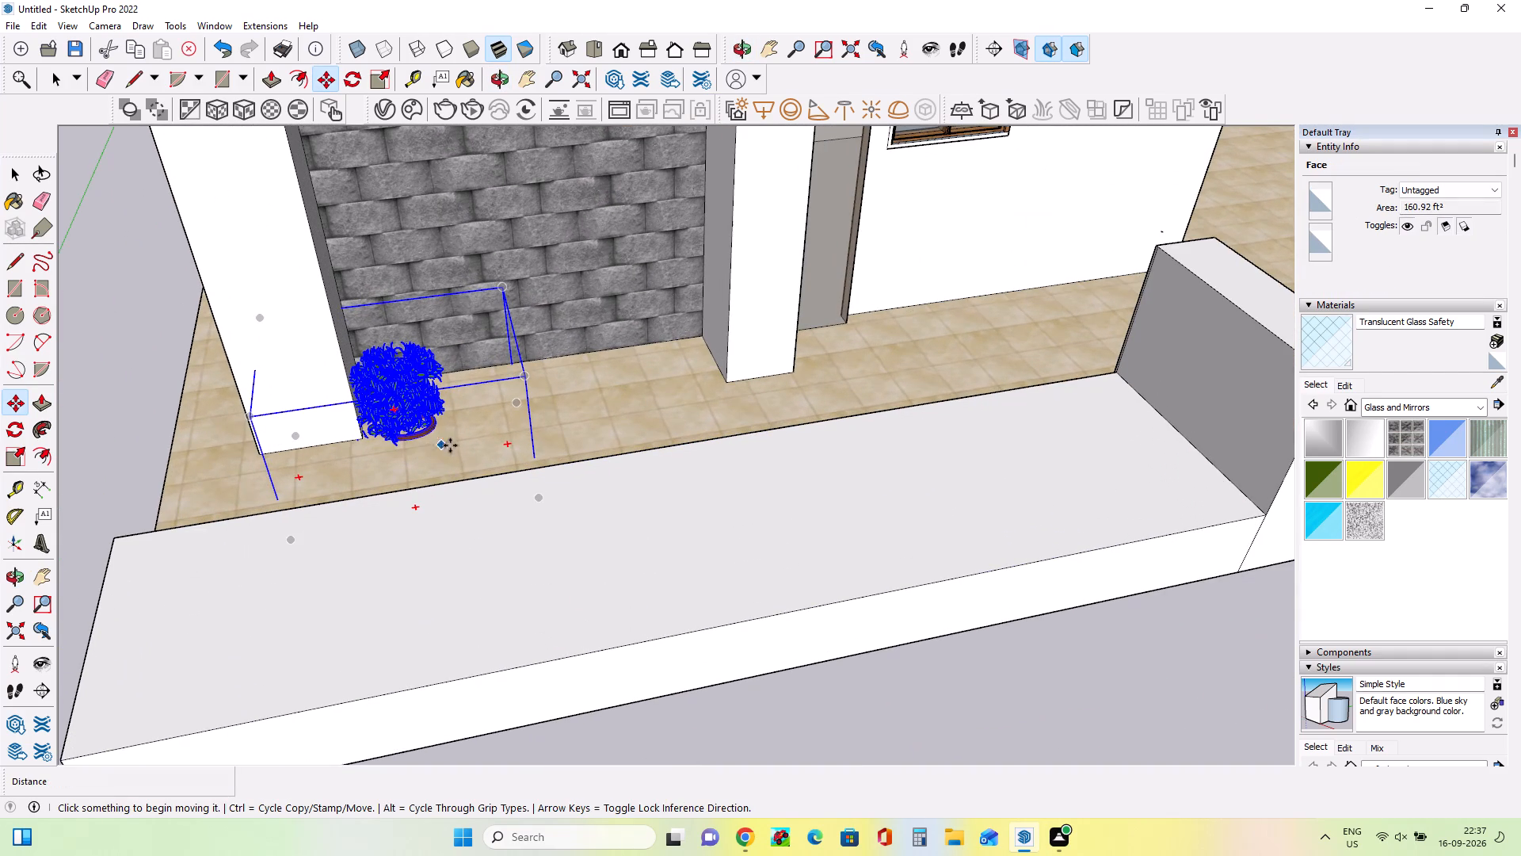
left_click(534, 454)
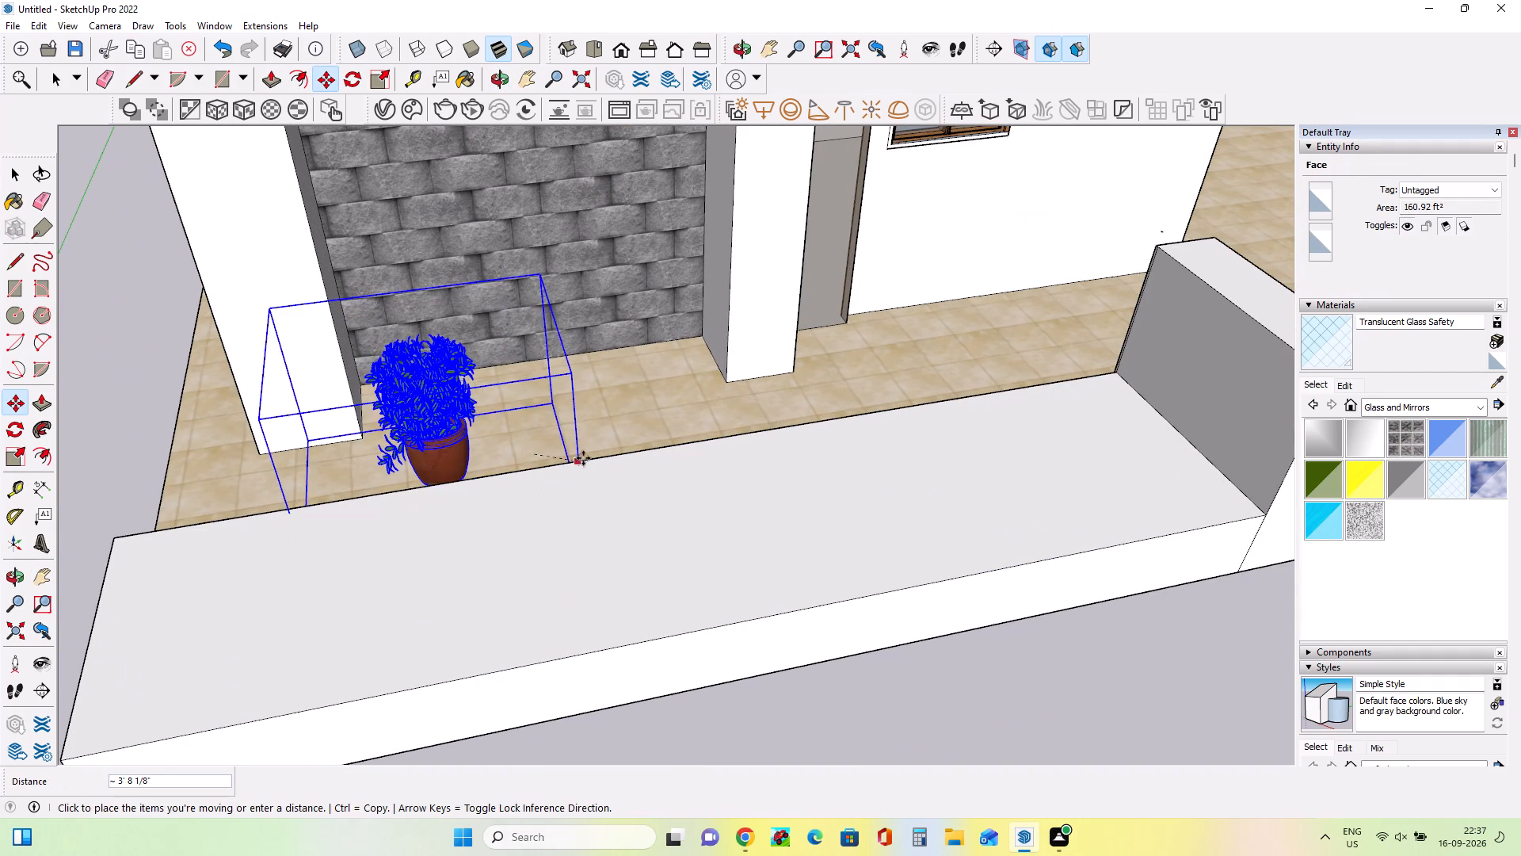
left_click(643, 438)
Raise the potted plant vertically so its sunken pot stands above the tiled floor.
middle_click_drag(608, 545, 545, 531)
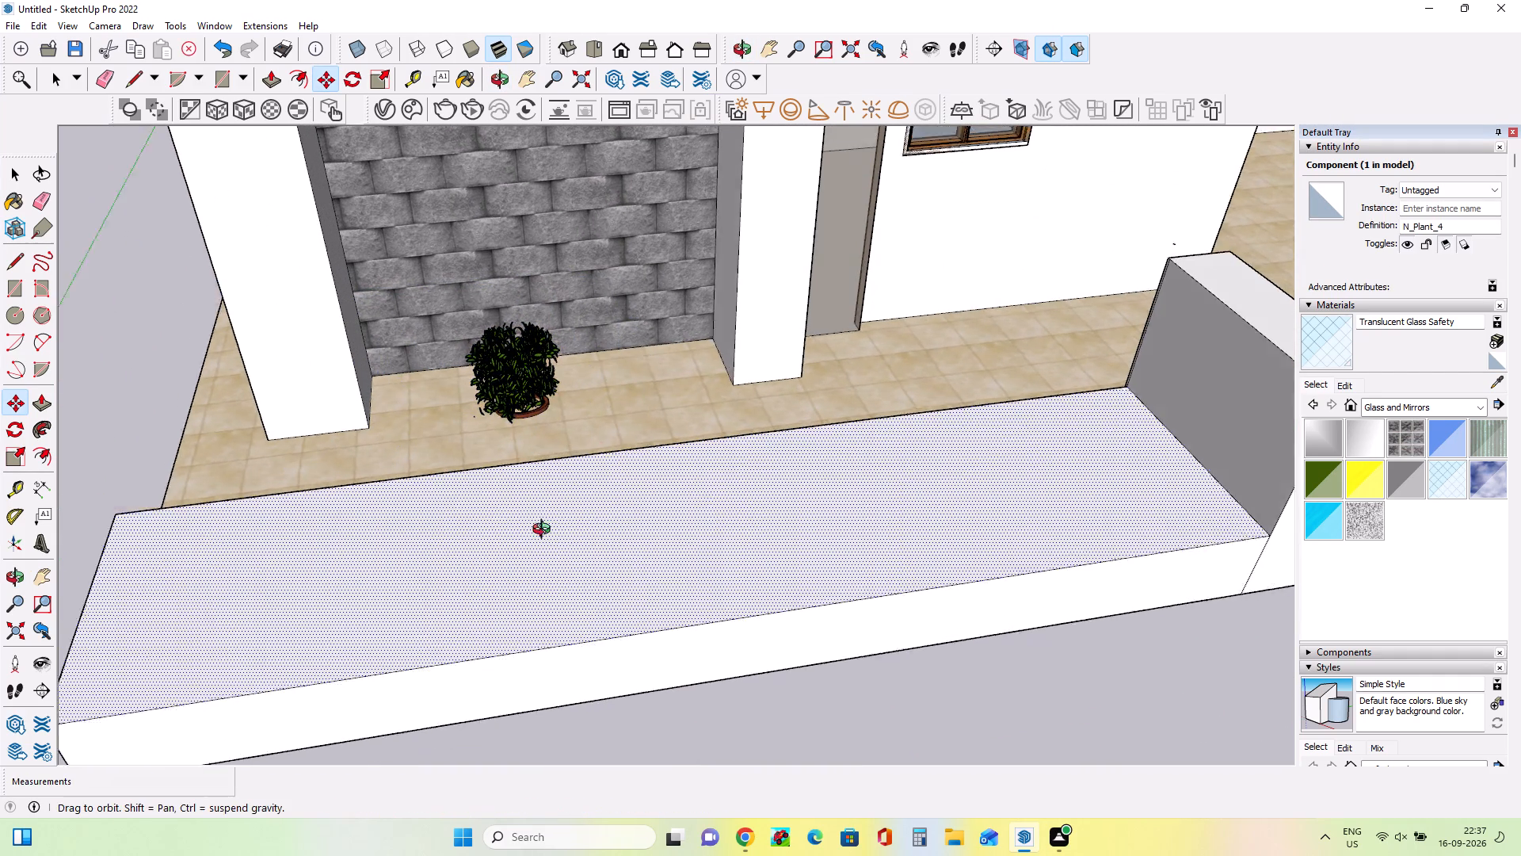
middle_click_drag(545, 531, 474, 505)
middle_click(474, 499)
middle_click_drag(505, 487, 573, 293)
middle_click_drag(570, 481, 558, 403)
left_click(543, 482)
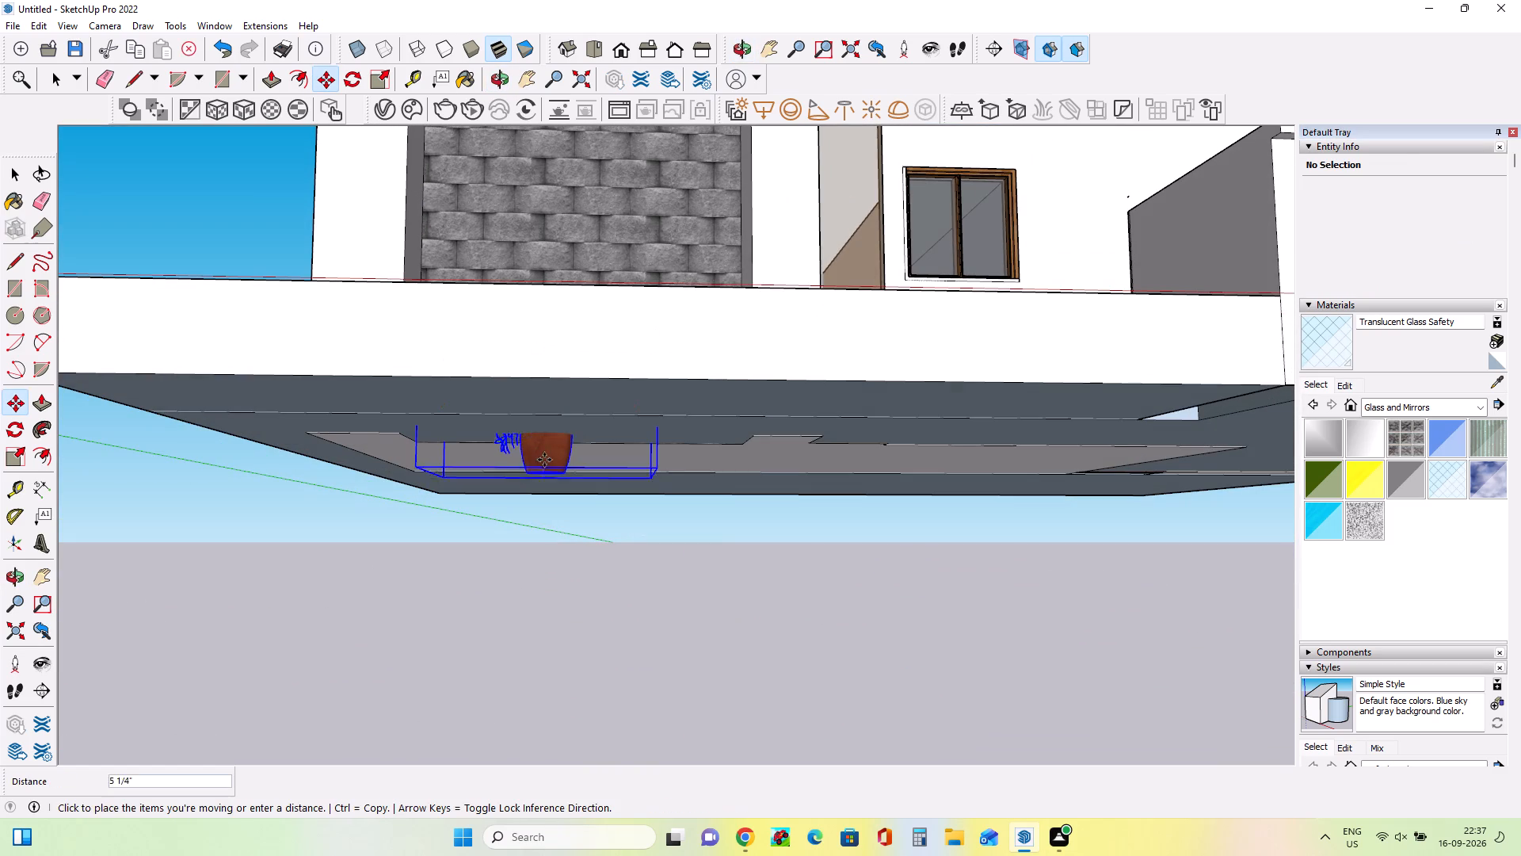
left_click(549, 432)
Move the potted plant about 3' 2" from the stone-clad wall to the front edge of the tiled strip.
scroll(566, 445, "down", 1)
middle_click_drag(566, 461, 578, 672)
middle_click_drag(619, 514, 630, 591)
scroll(559, 462, "up", 3)
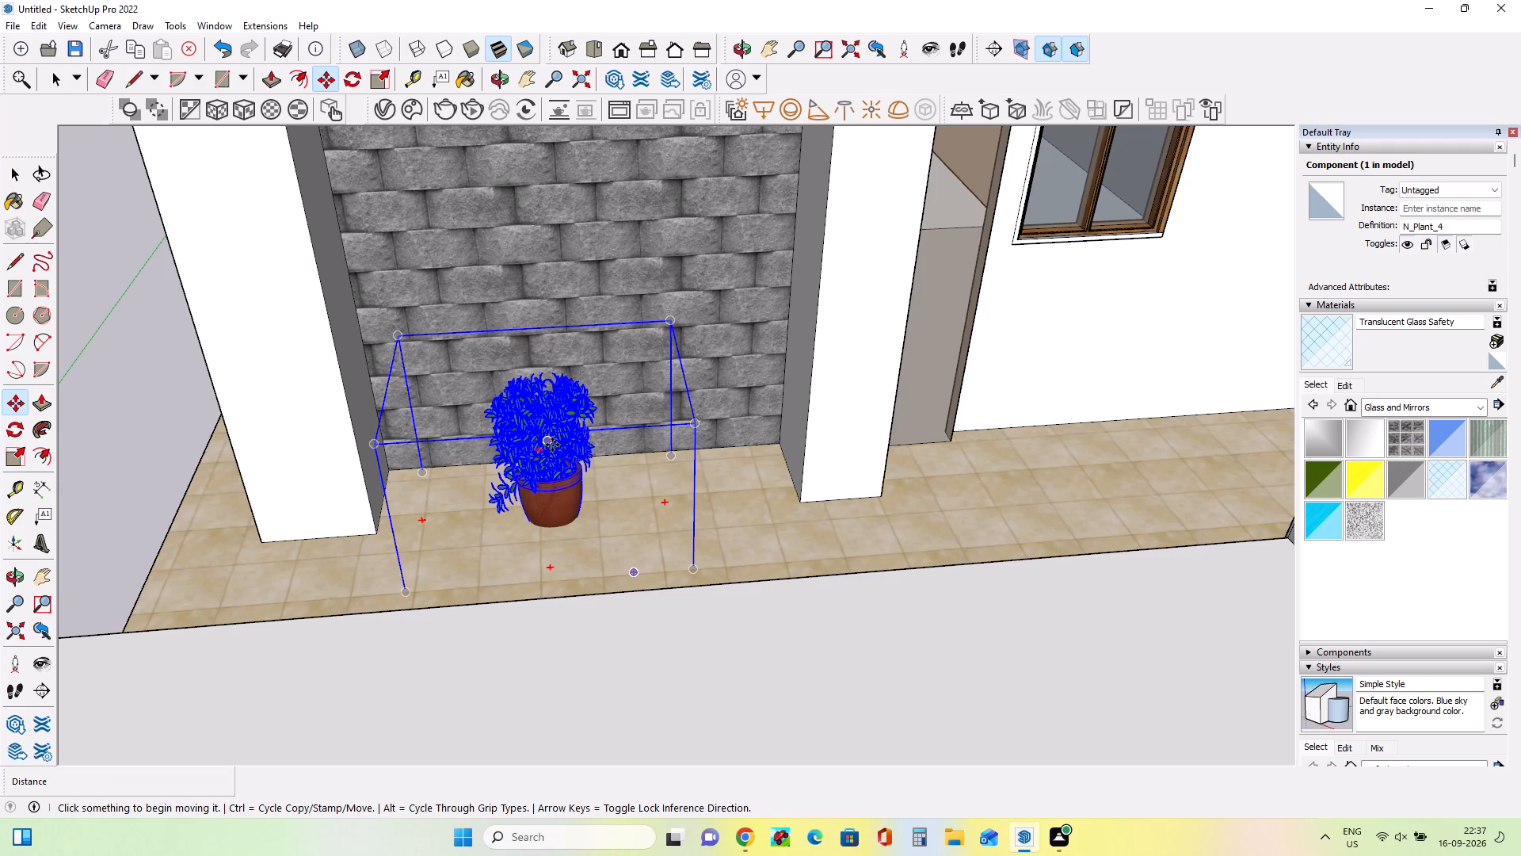
left_click(552, 445)
middle_click_drag(587, 457, 608, 491)
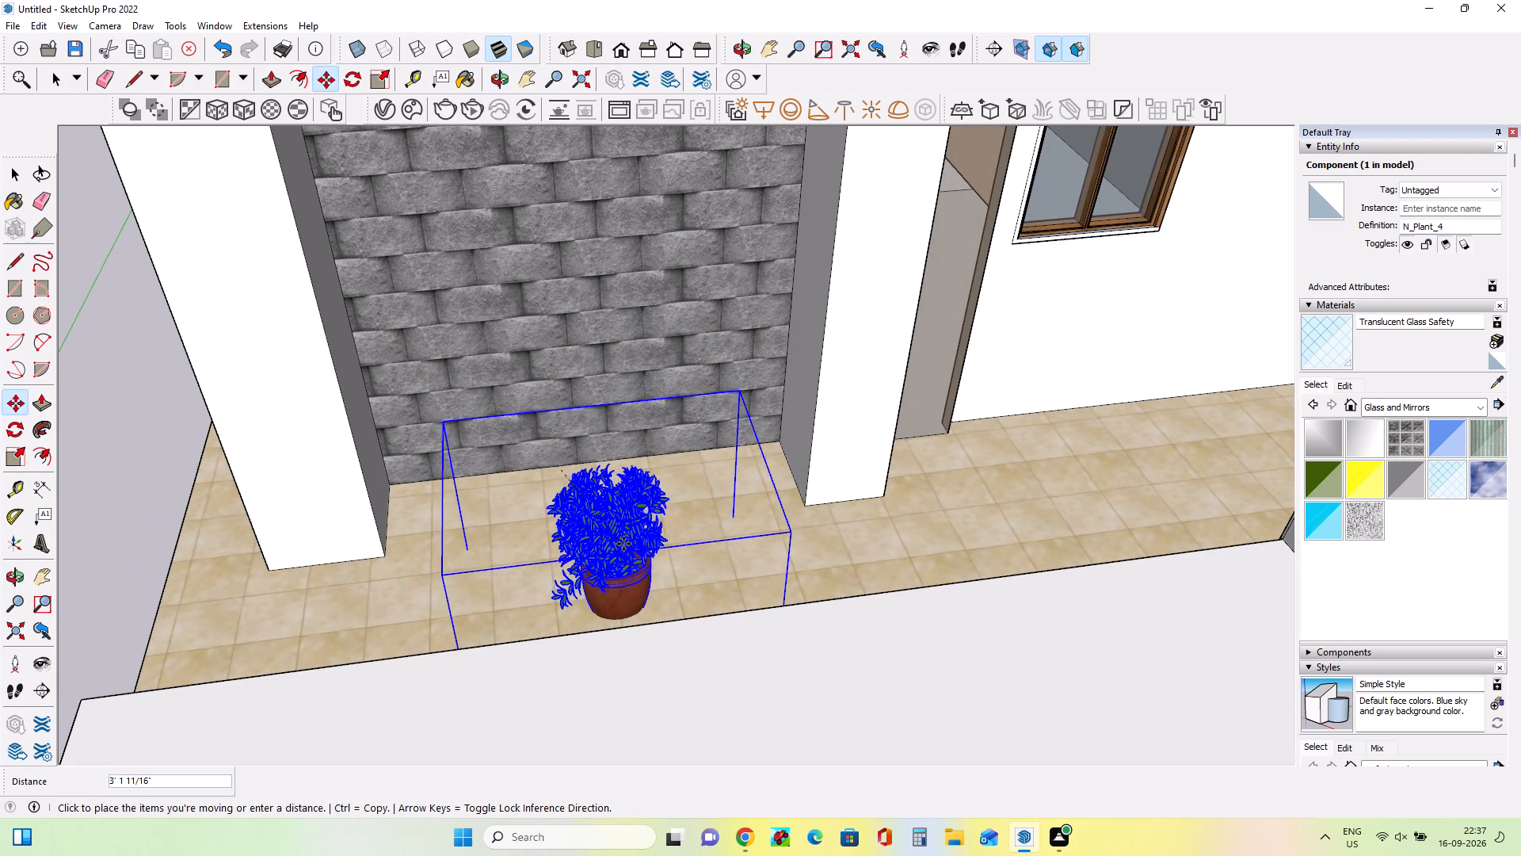
left_click(623, 544)
Copy the potted plant about 6' back towards the inner column beside the stone-clad wall.
middle_click_drag(755, 625, 697, 449)
scroll(675, 458, "down", 3)
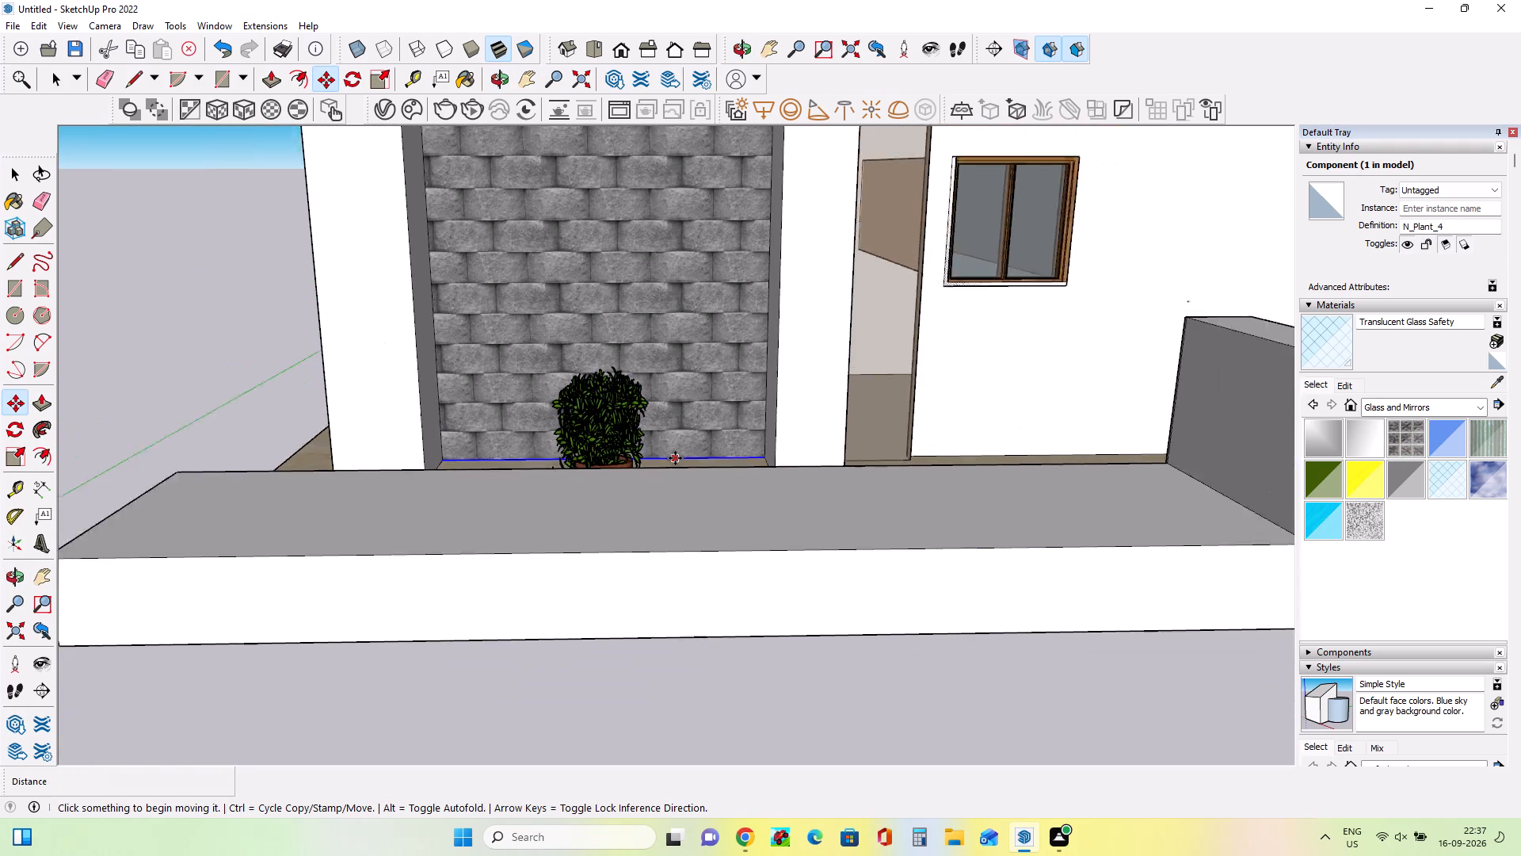
scroll(675, 458, "down", 4)
middle_click(665, 506)
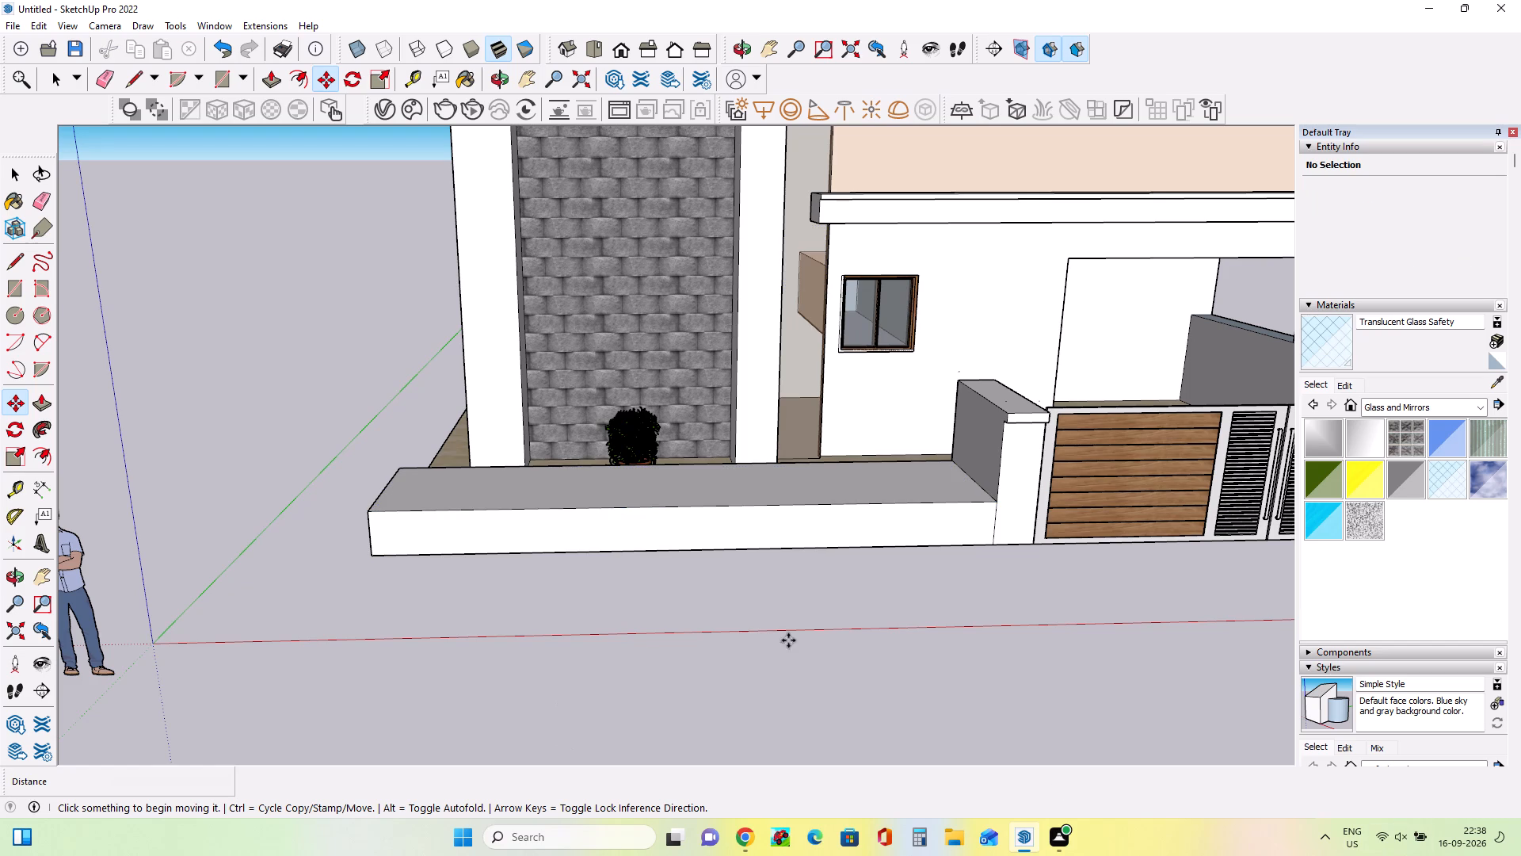
scroll(531, 590, "down", 4)
middle_click_drag(679, 444, 768, 641)
scroll(761, 637, "down", 1)
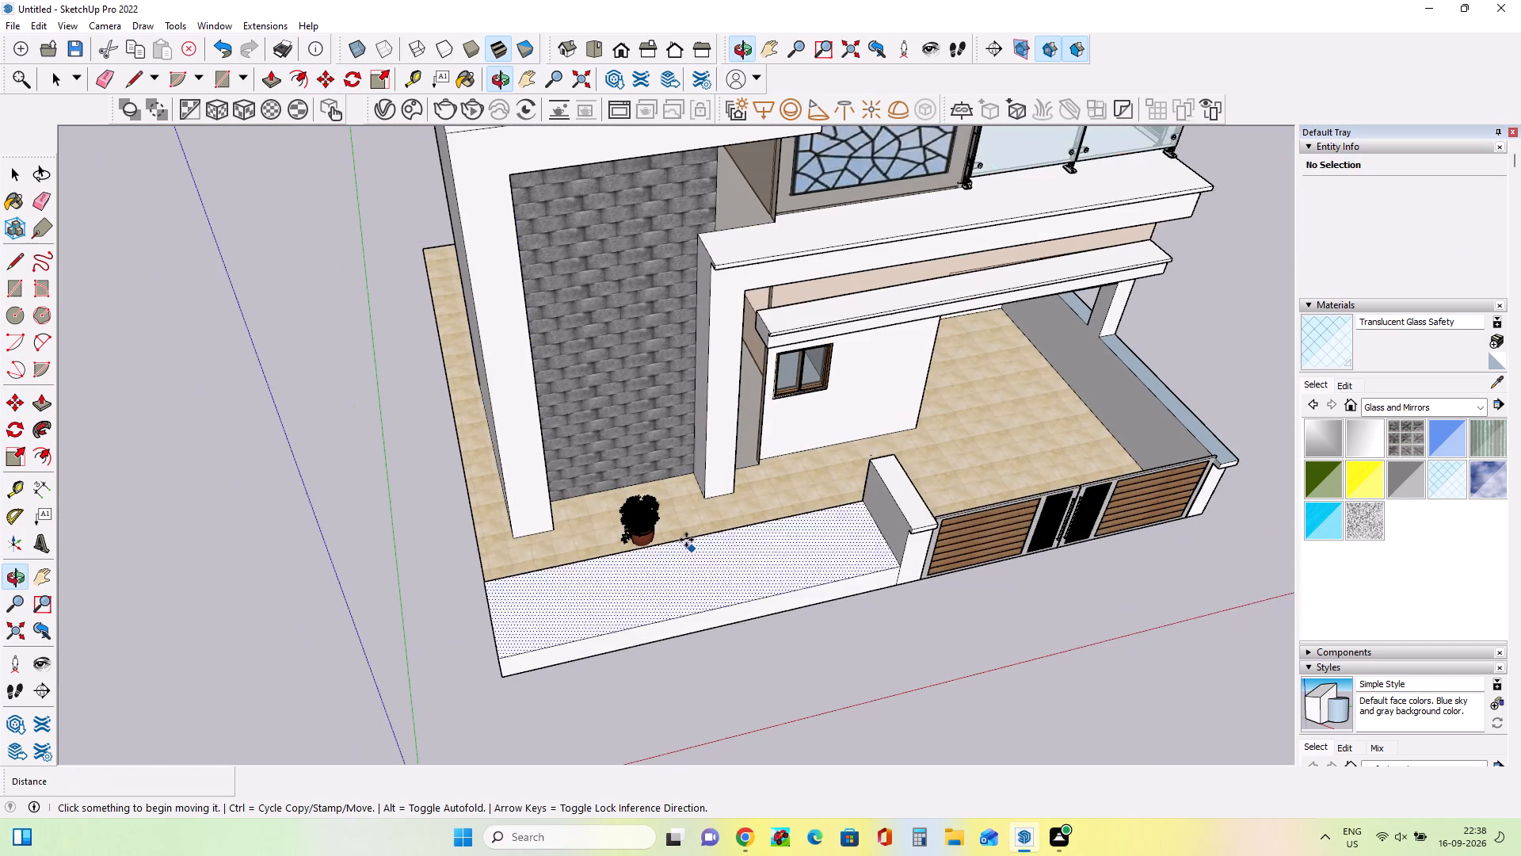
scroll(661, 542, "up", 13)
scroll(661, 542, "down", 3)
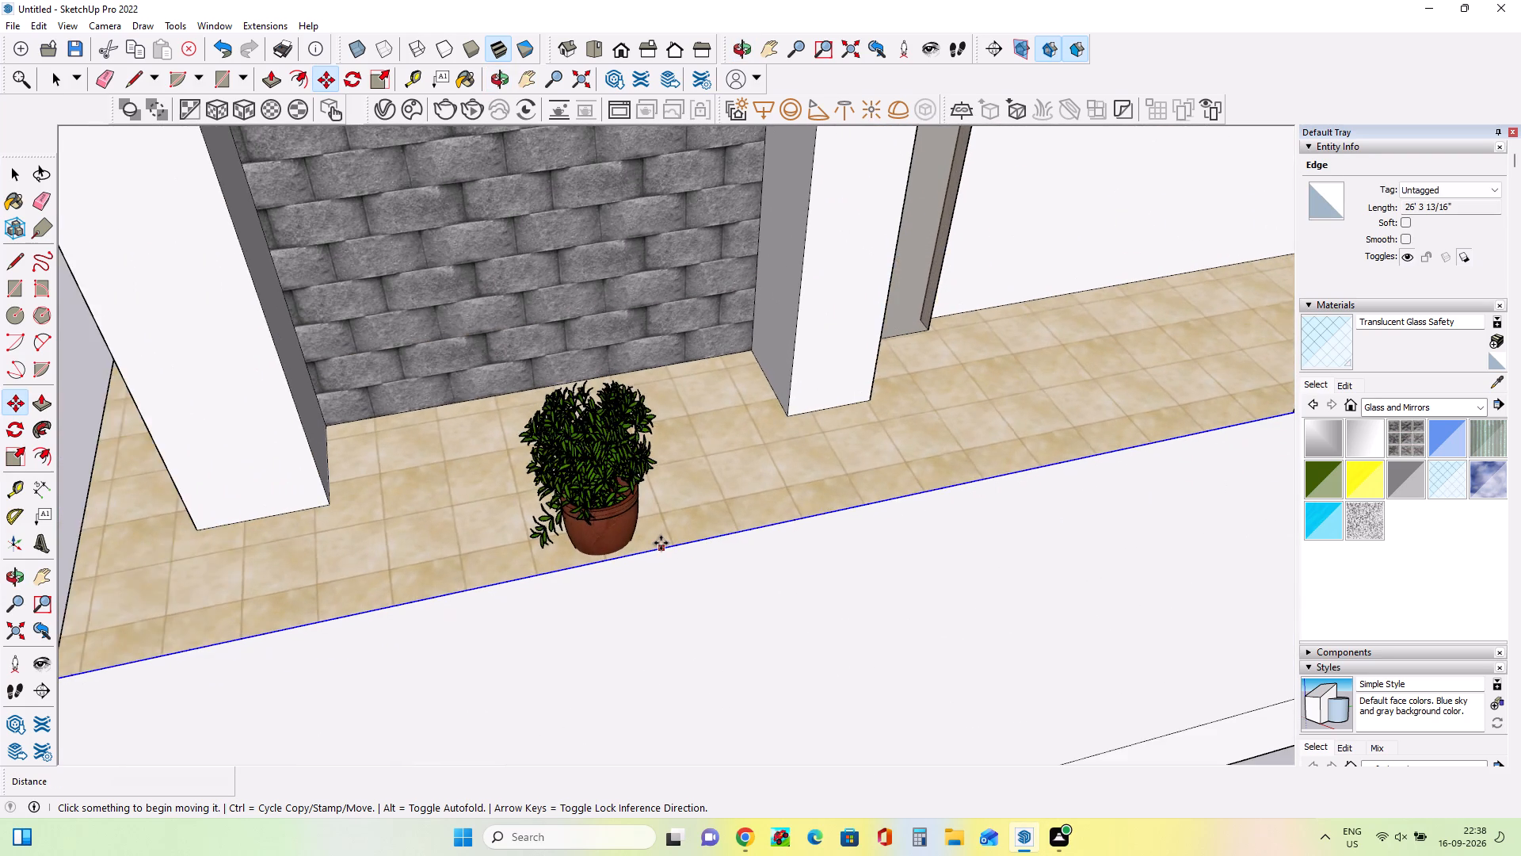
scroll(661, 543, "down", 10)
scroll(655, 543, "up", 5)
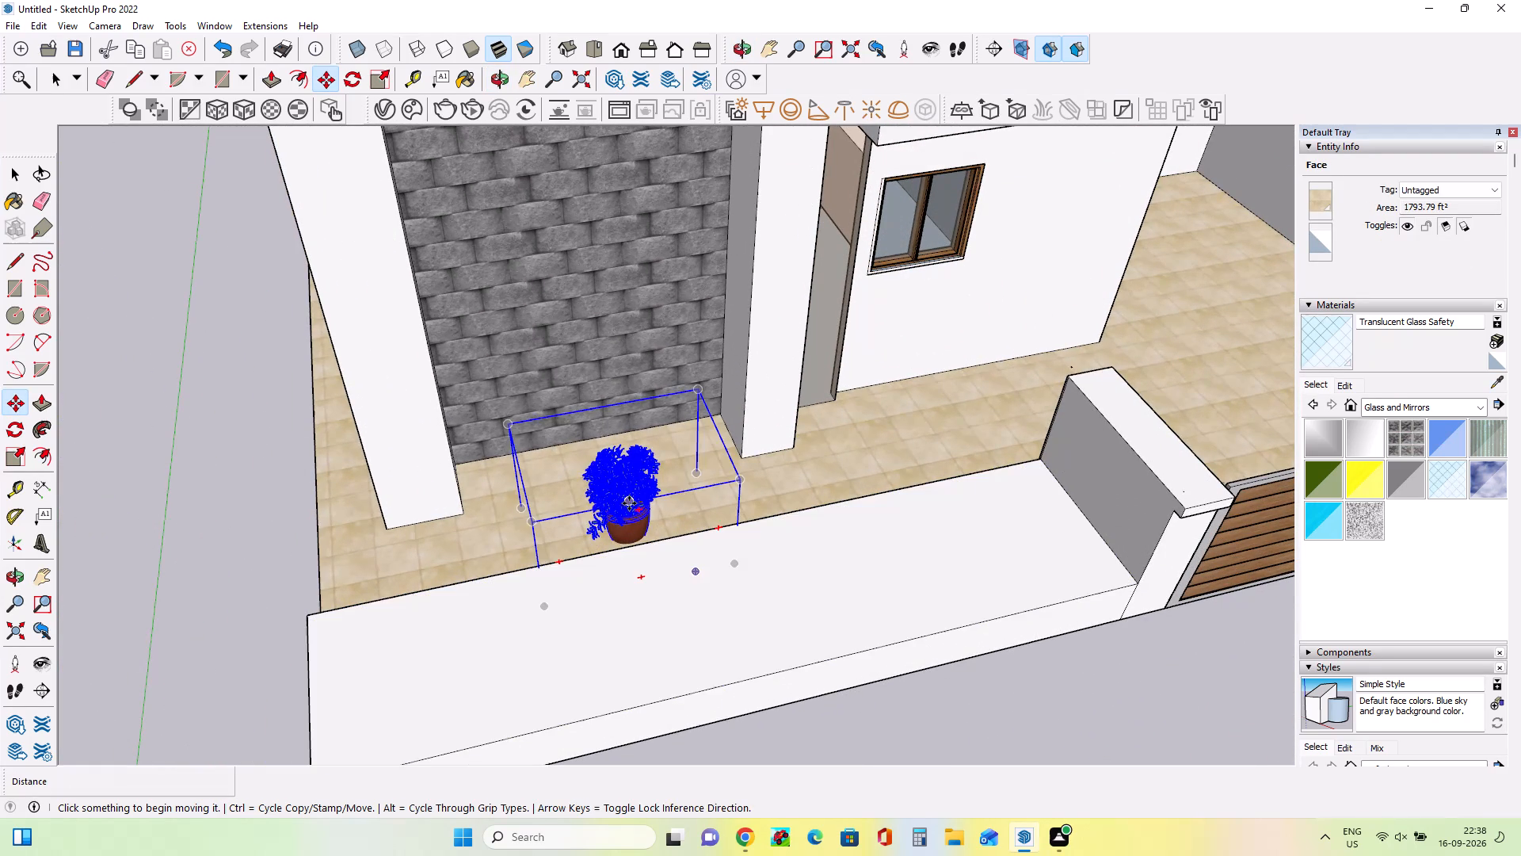
left_click(629, 503)
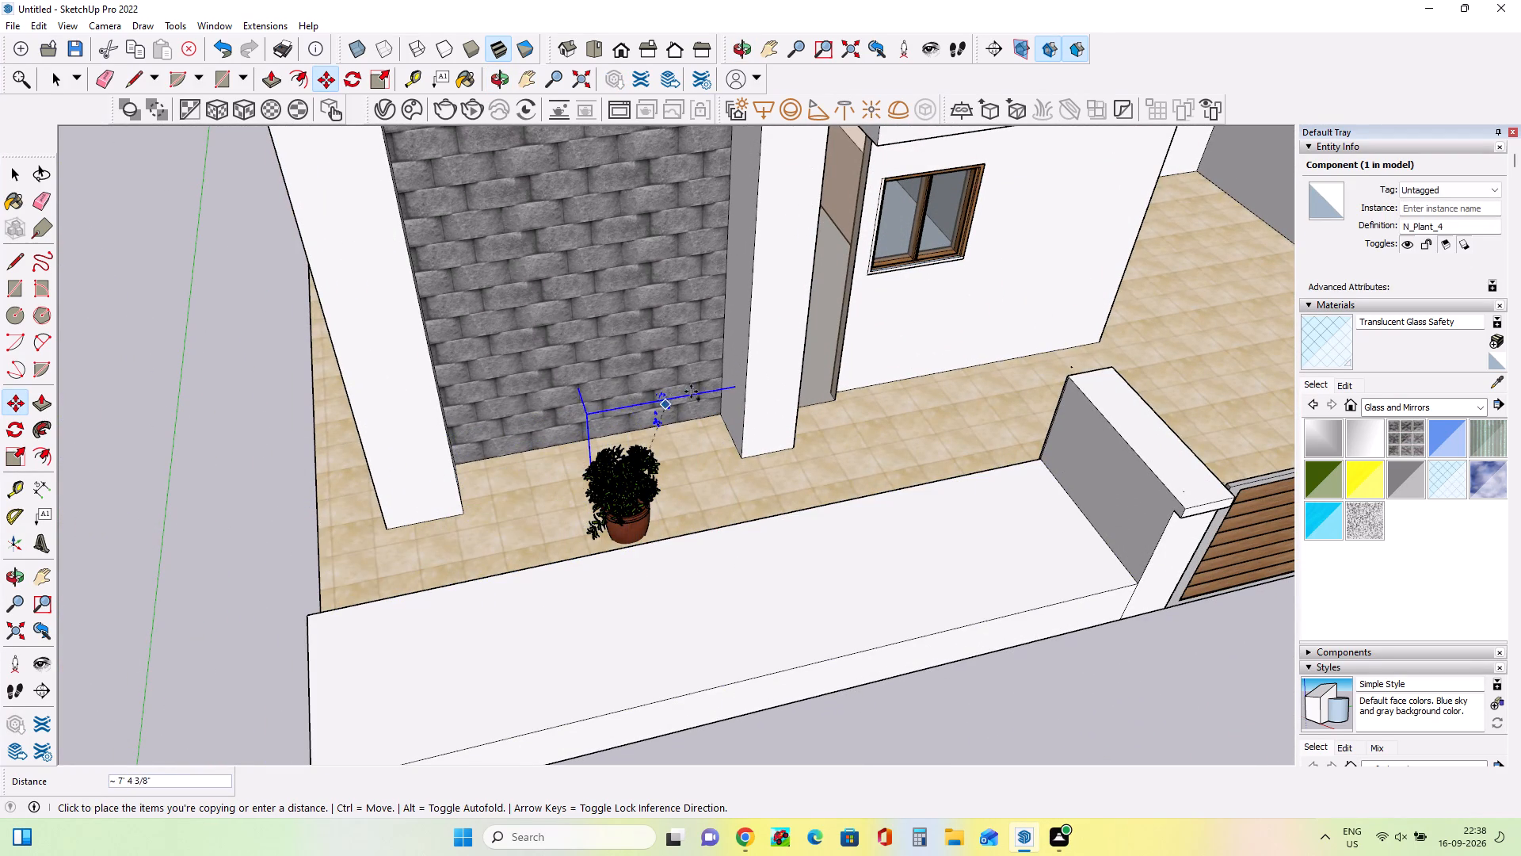
left_click(698, 457)
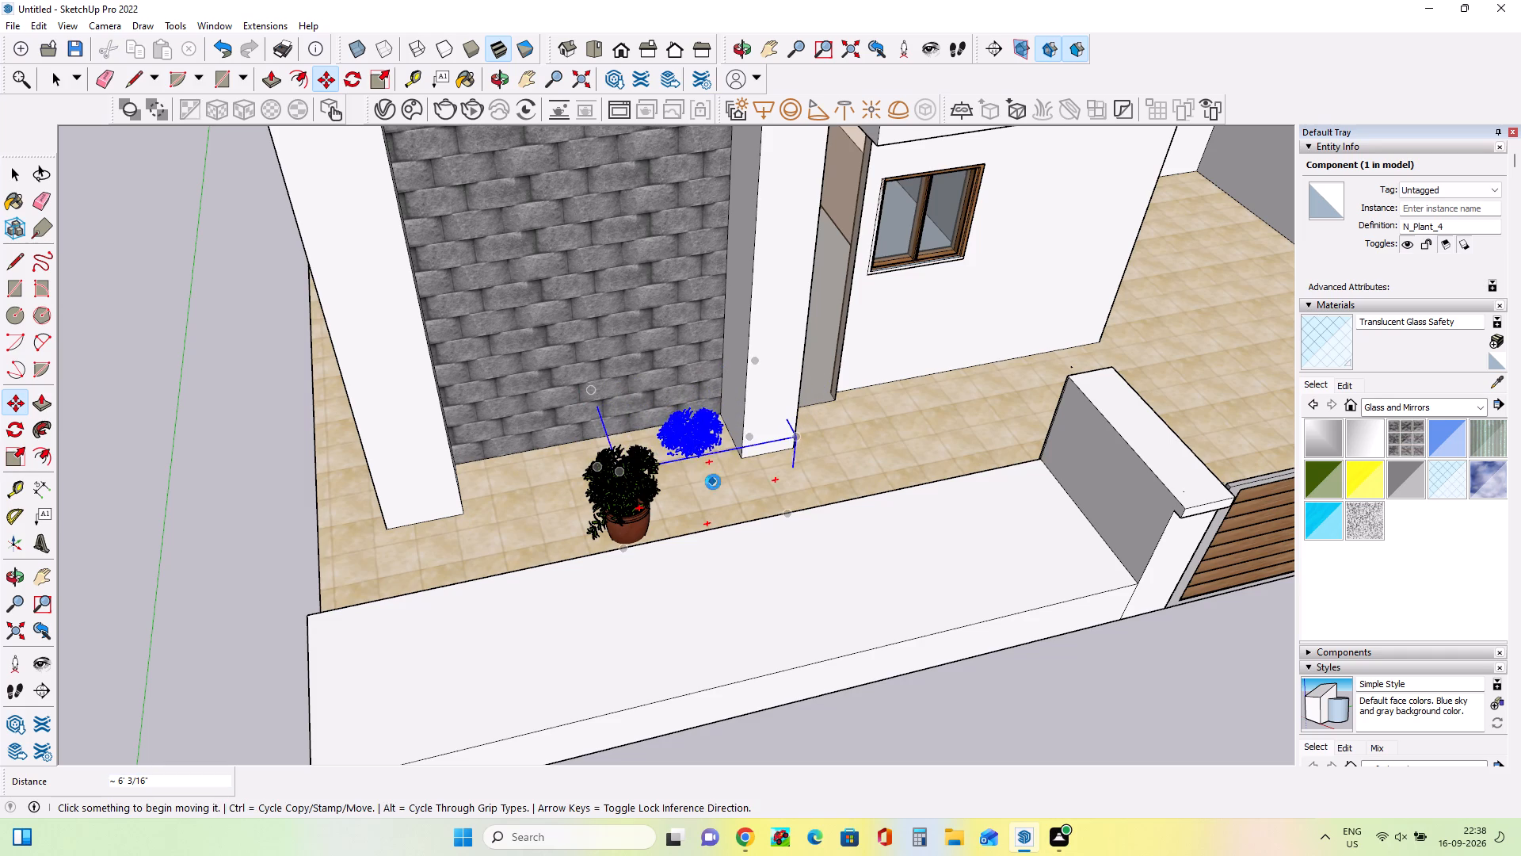
Raise the copied plant by the inner column about 1' 9" so its pot clears the tiled floor.
middle_click_drag(715, 482, 714, 338)
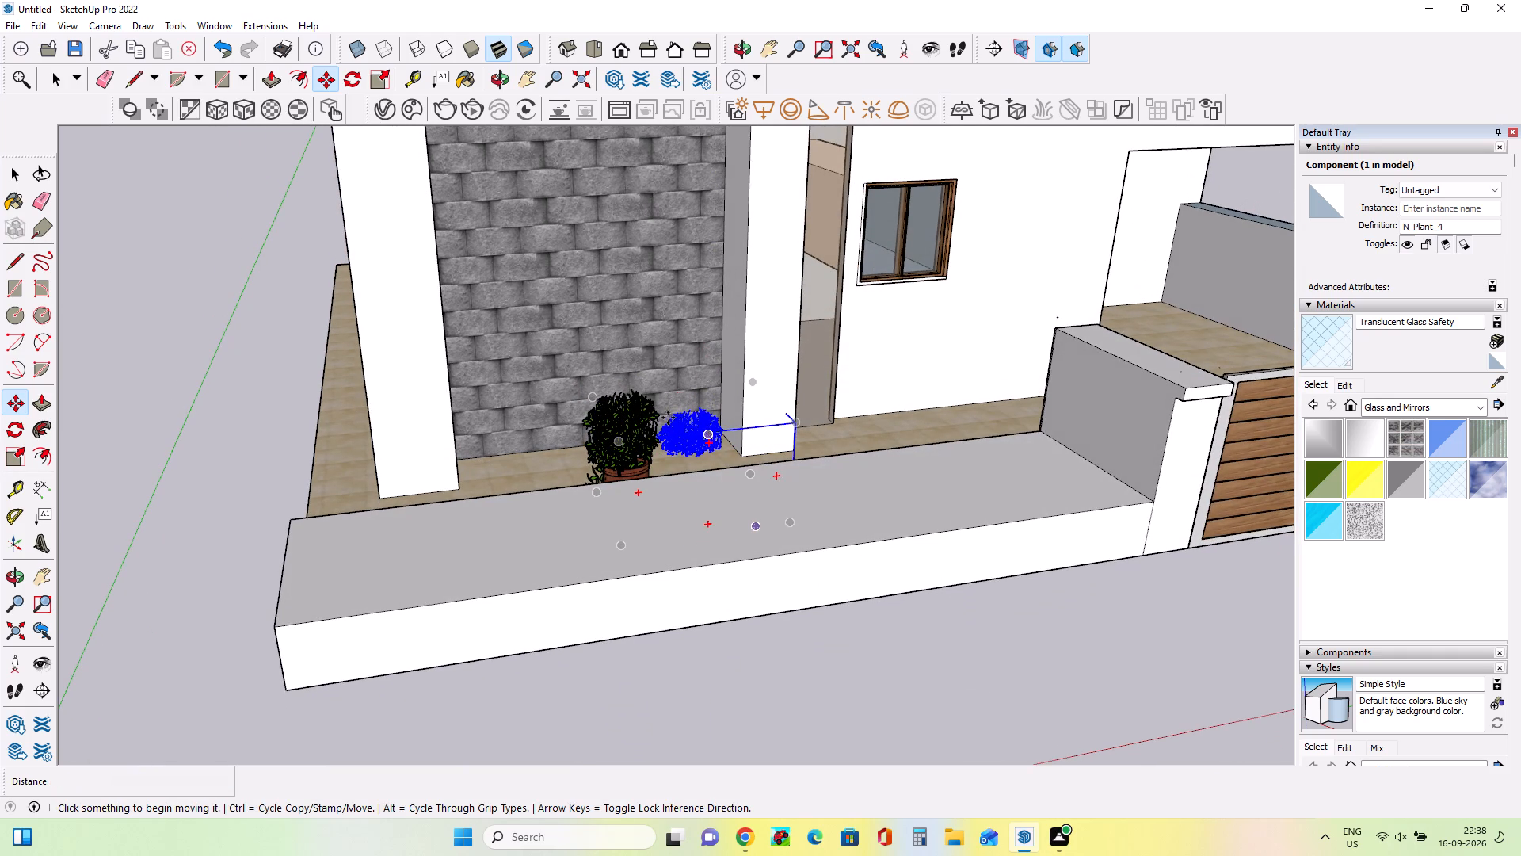
left_click(694, 420)
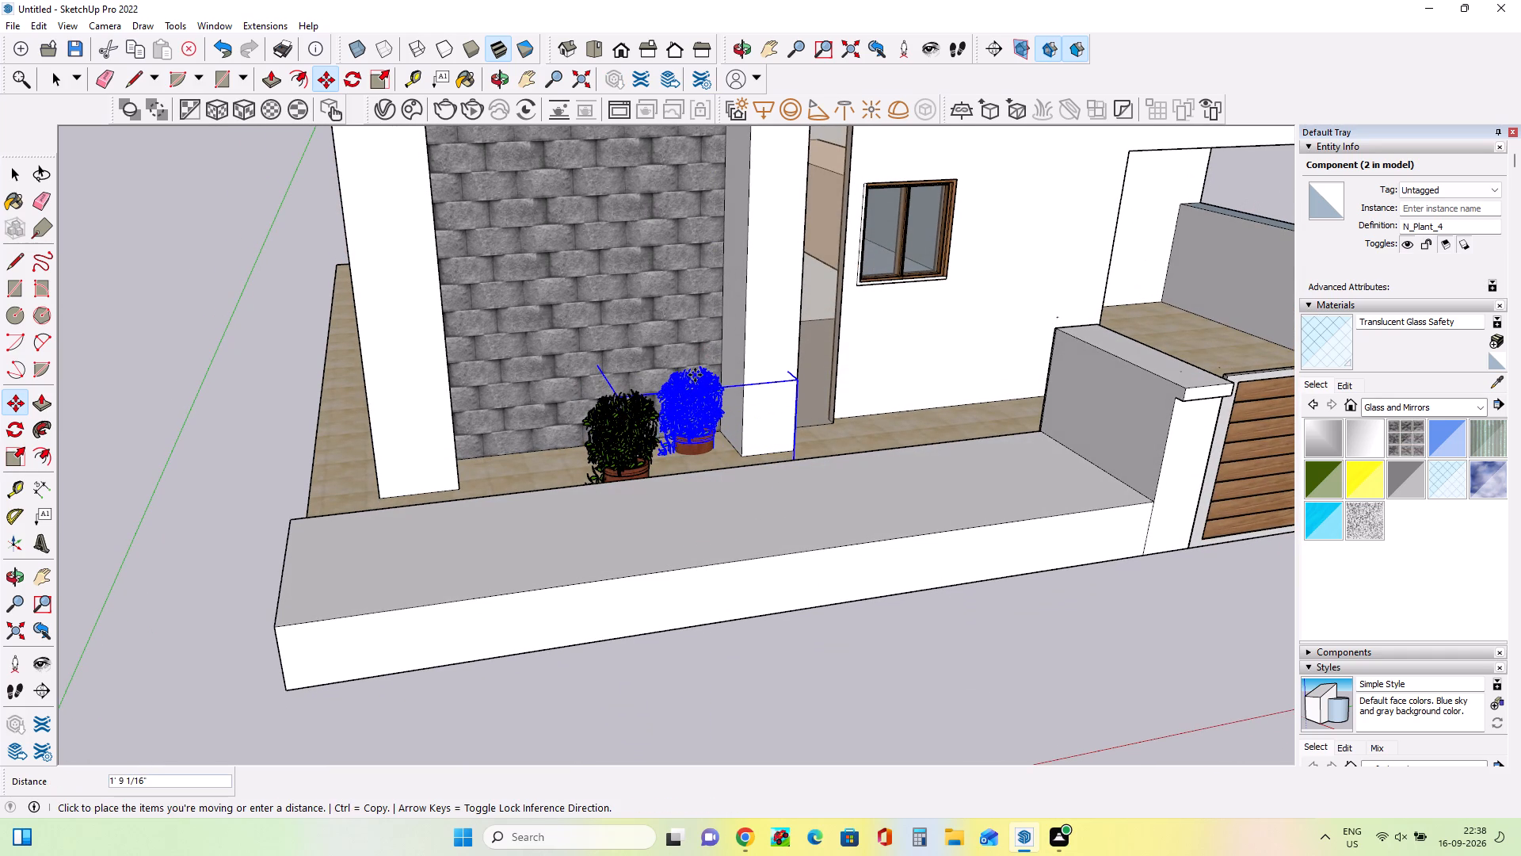
left_click(695, 375)
Copy the front potted plant about 6' 11" along the tiled strip to the foot of the corner column.
middle_click_drag(725, 496, 546, 0)
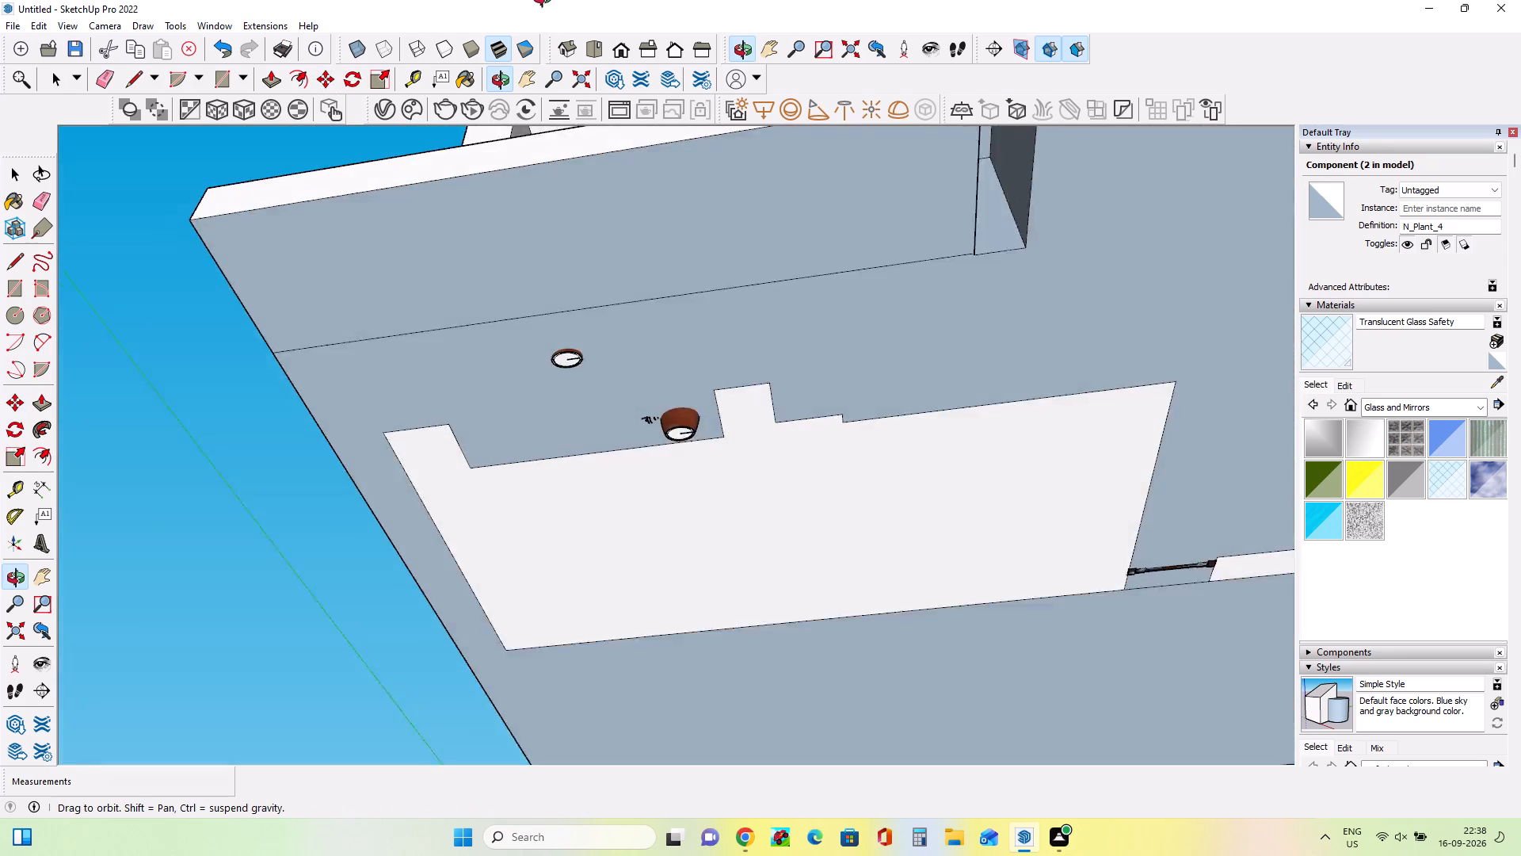
middle_click_drag(546, 0, 729, 579)
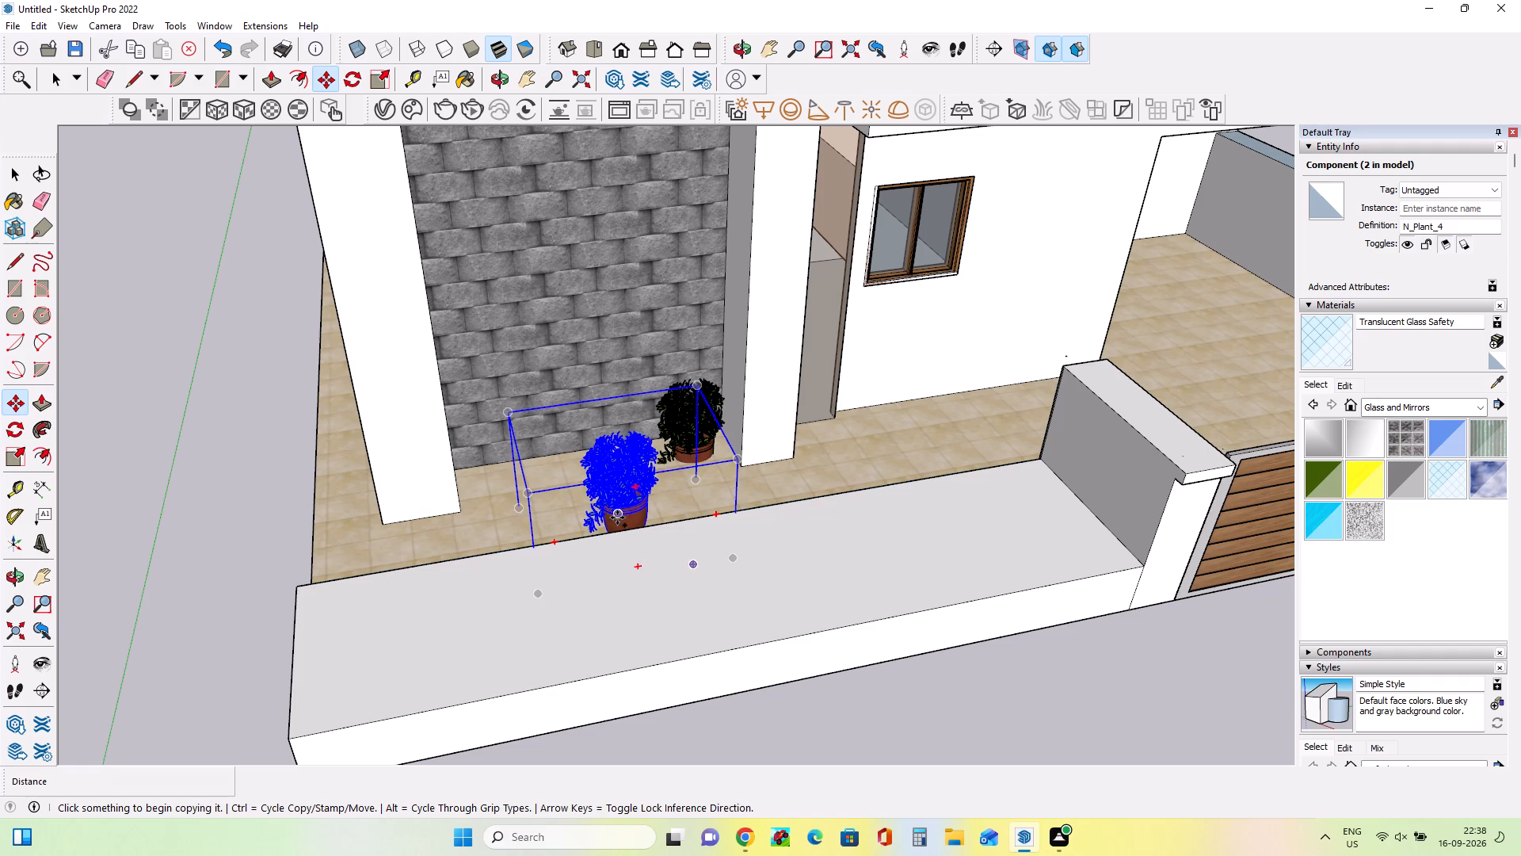
left_click(617, 518)
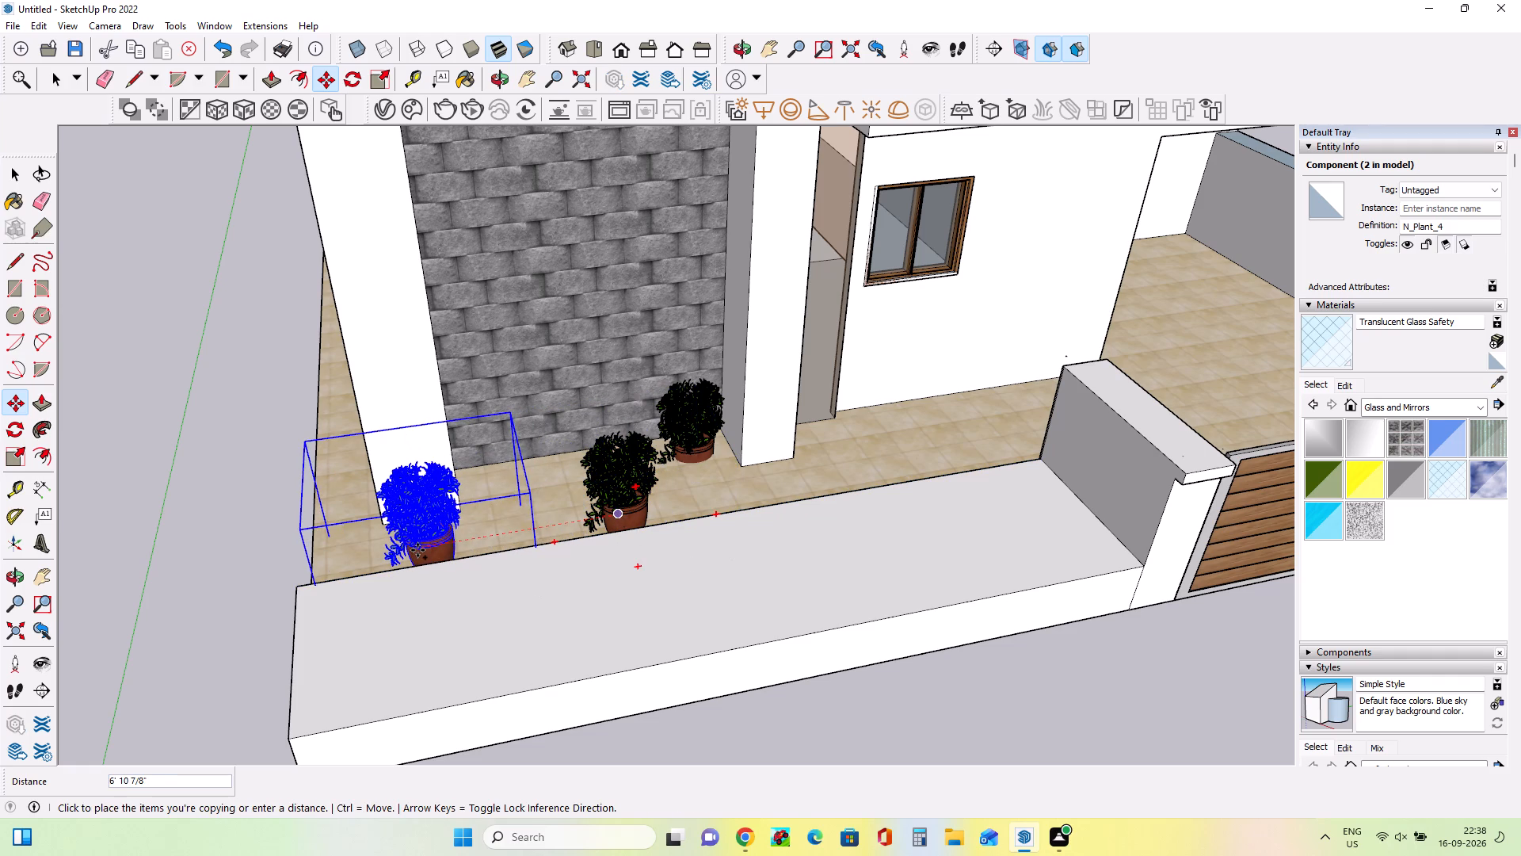
left_click(417, 550)
Copy the corner-column plant about 3' 1" along the tiled strip towards the original front plant.
left_click(446, 546)
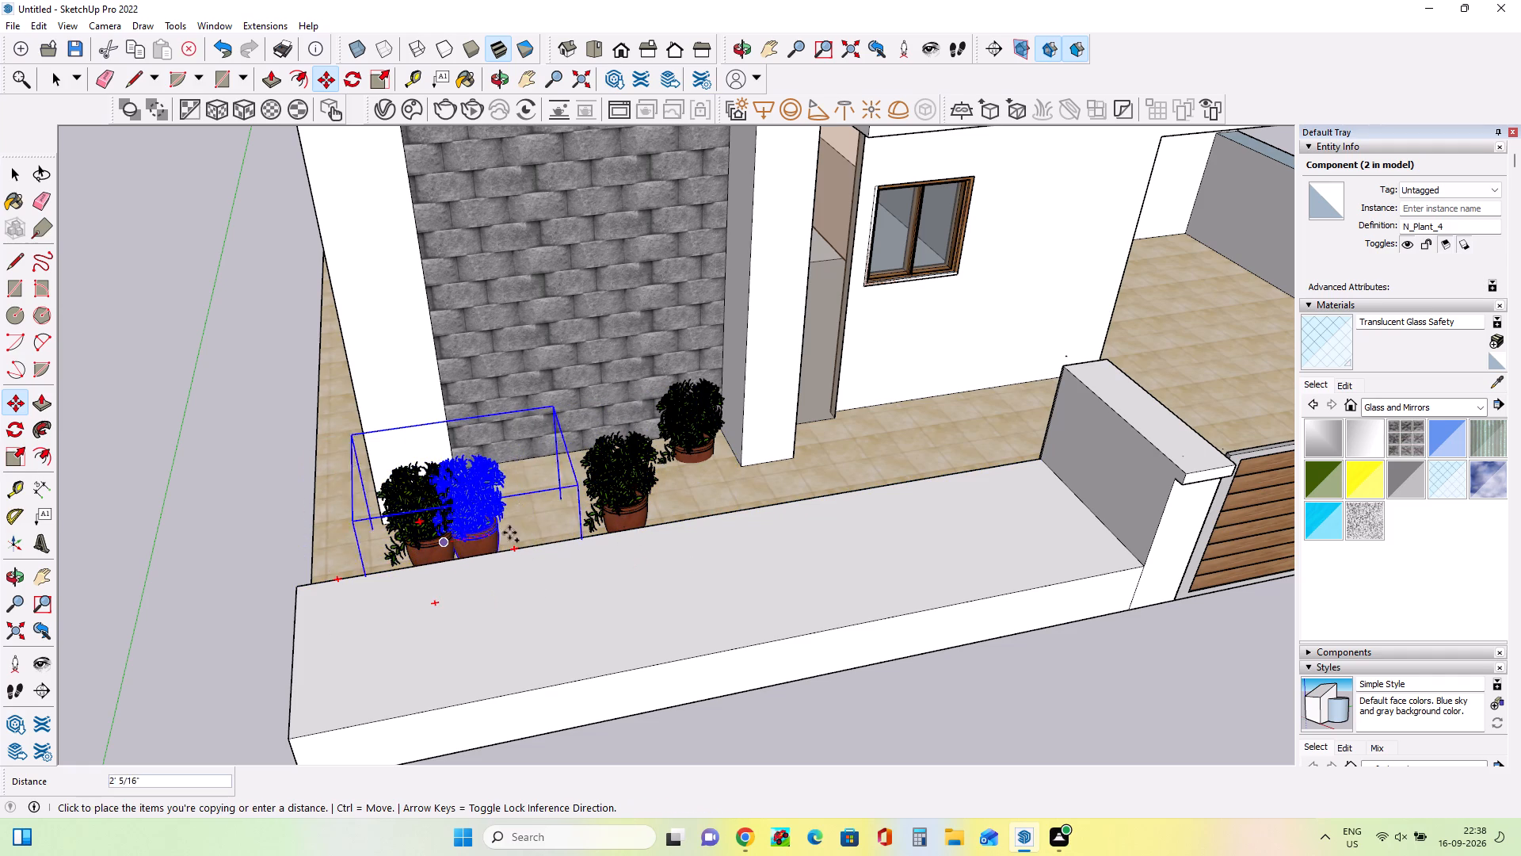
left_click(535, 525)
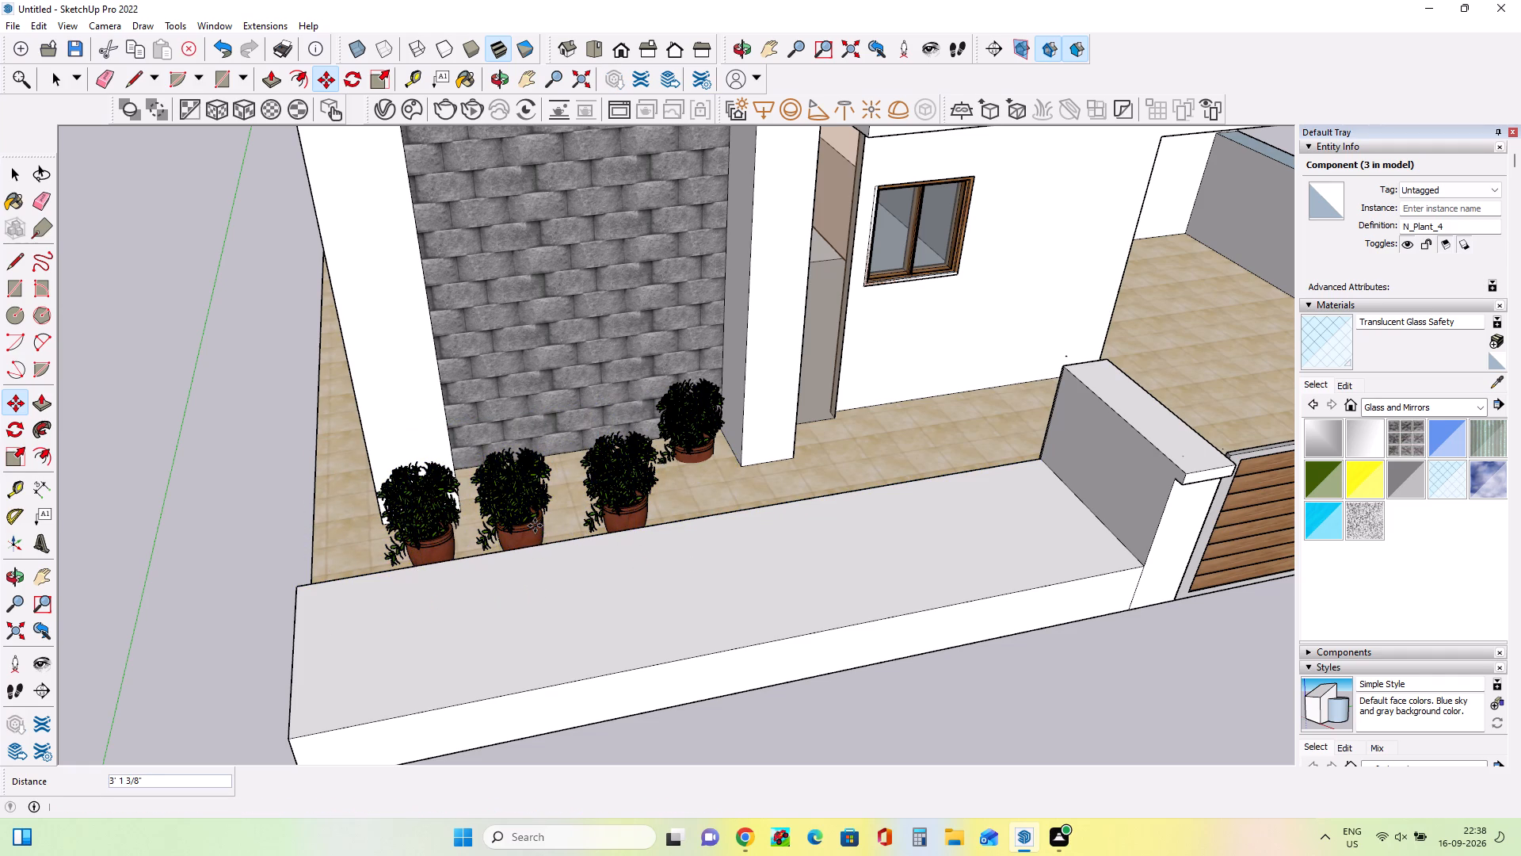
Import the plants file from Downloads and place the hanging greenery at the gate-side end of the balcony slab.
scroll(688, 550, "down", 5)
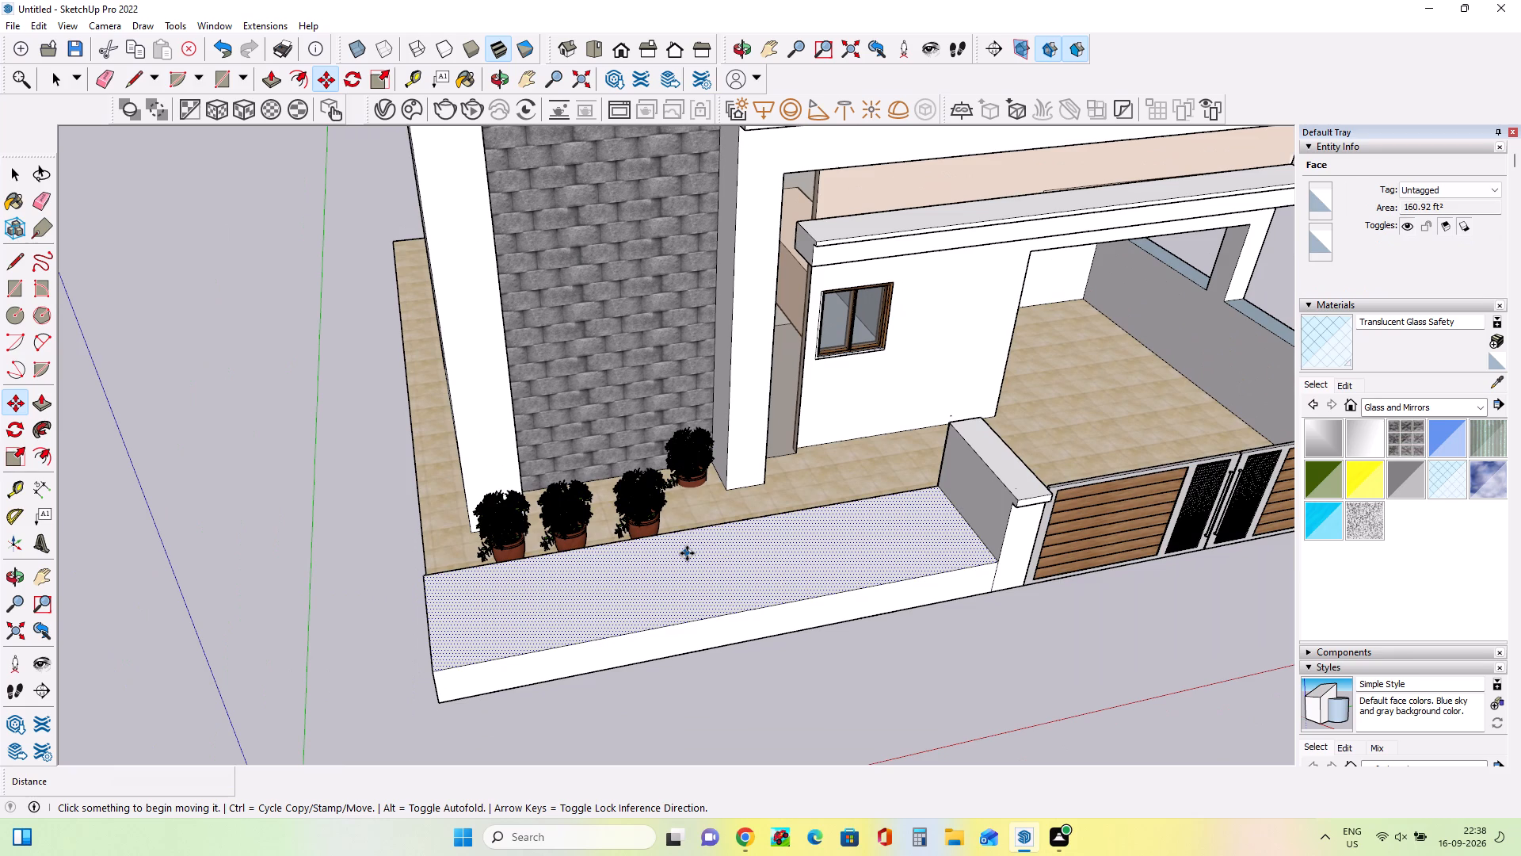
scroll(578, 450, "down", 4)
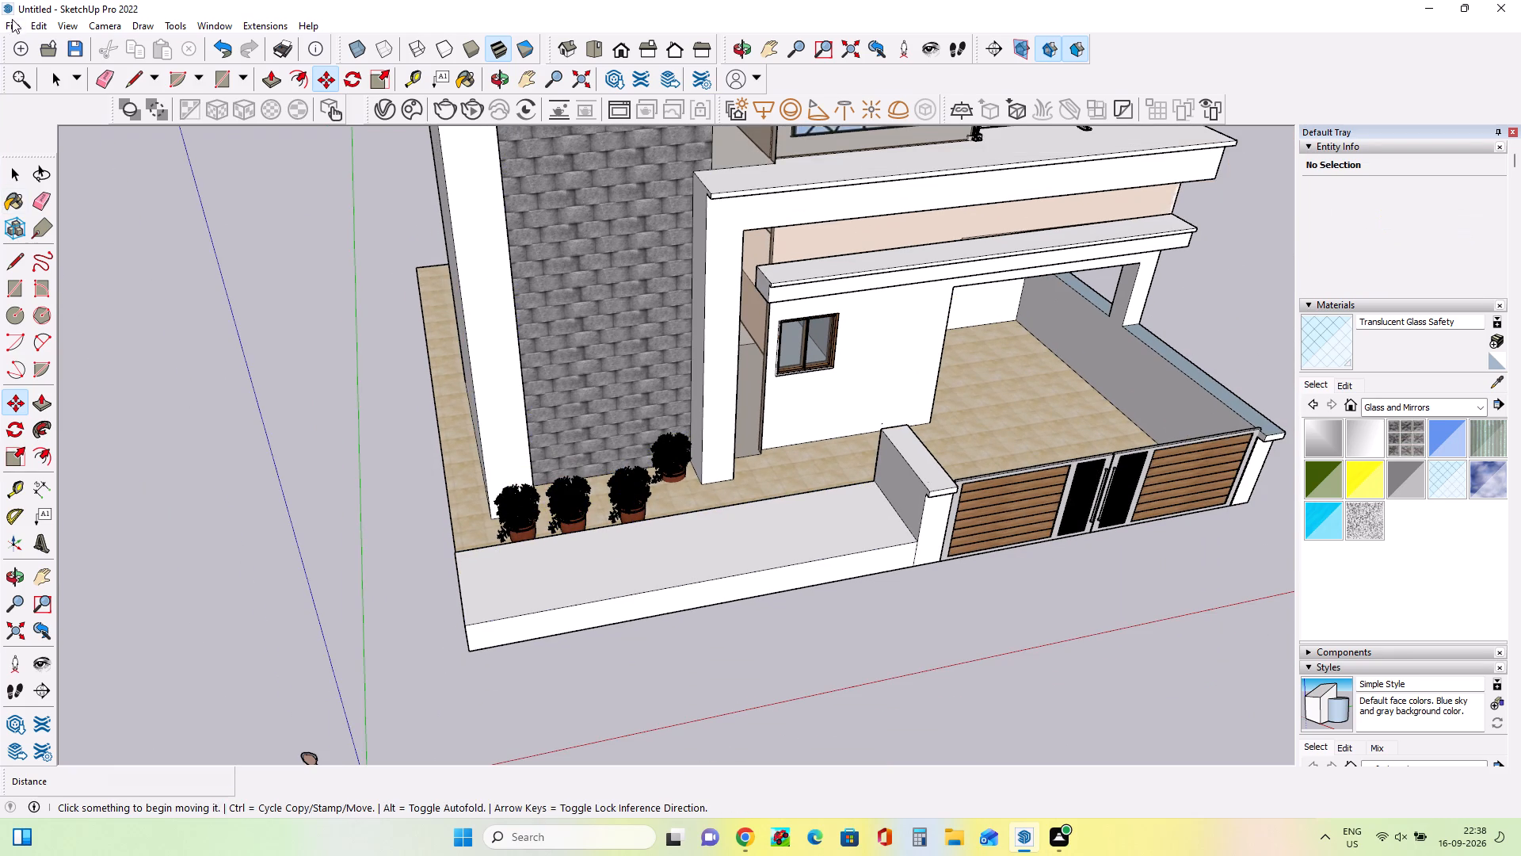
left_click(14, 29)
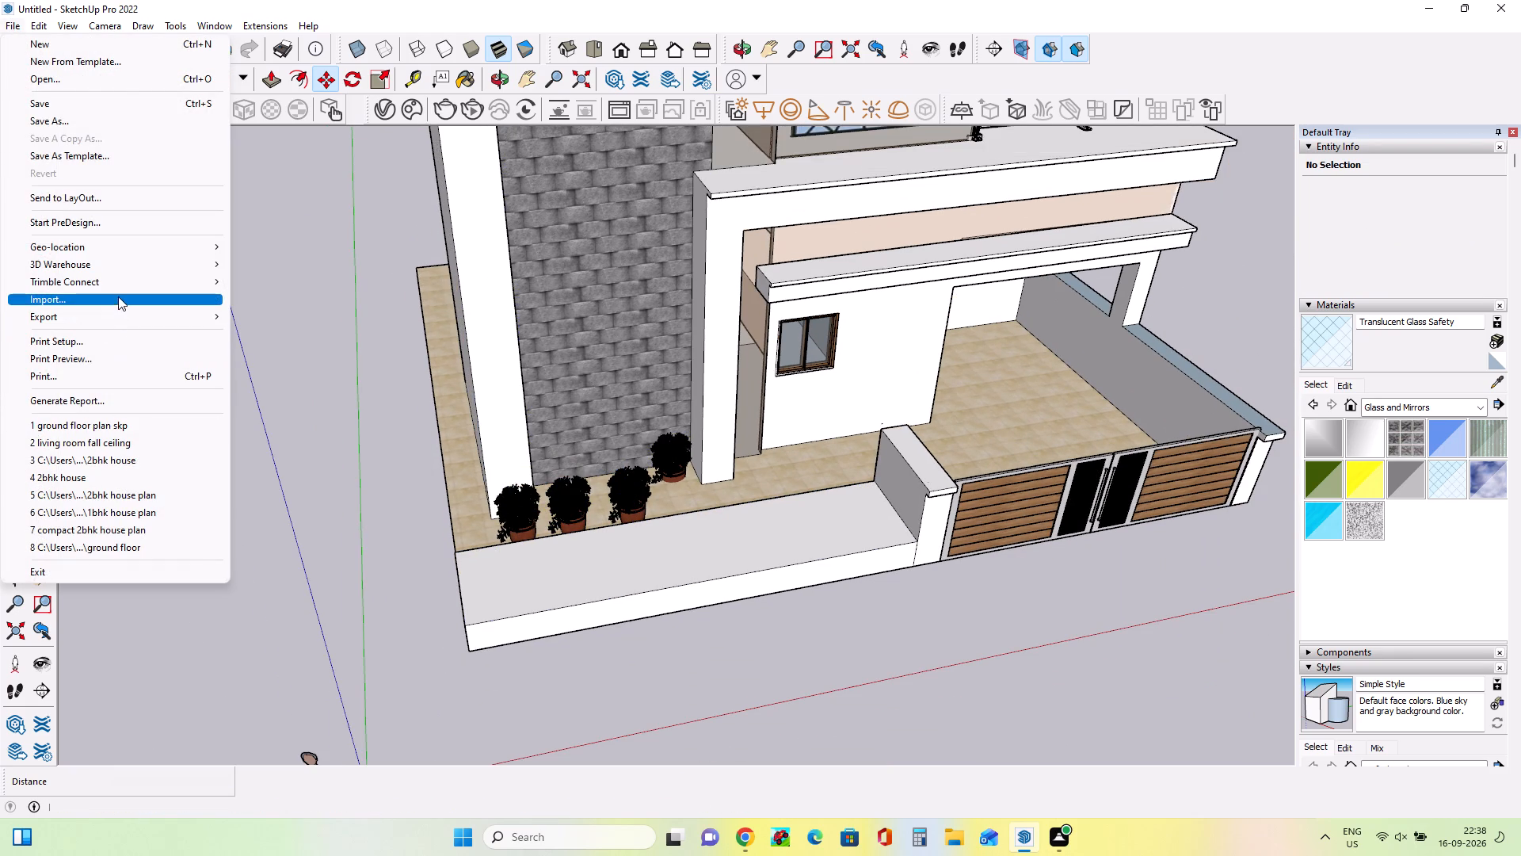
left_click(118, 296)
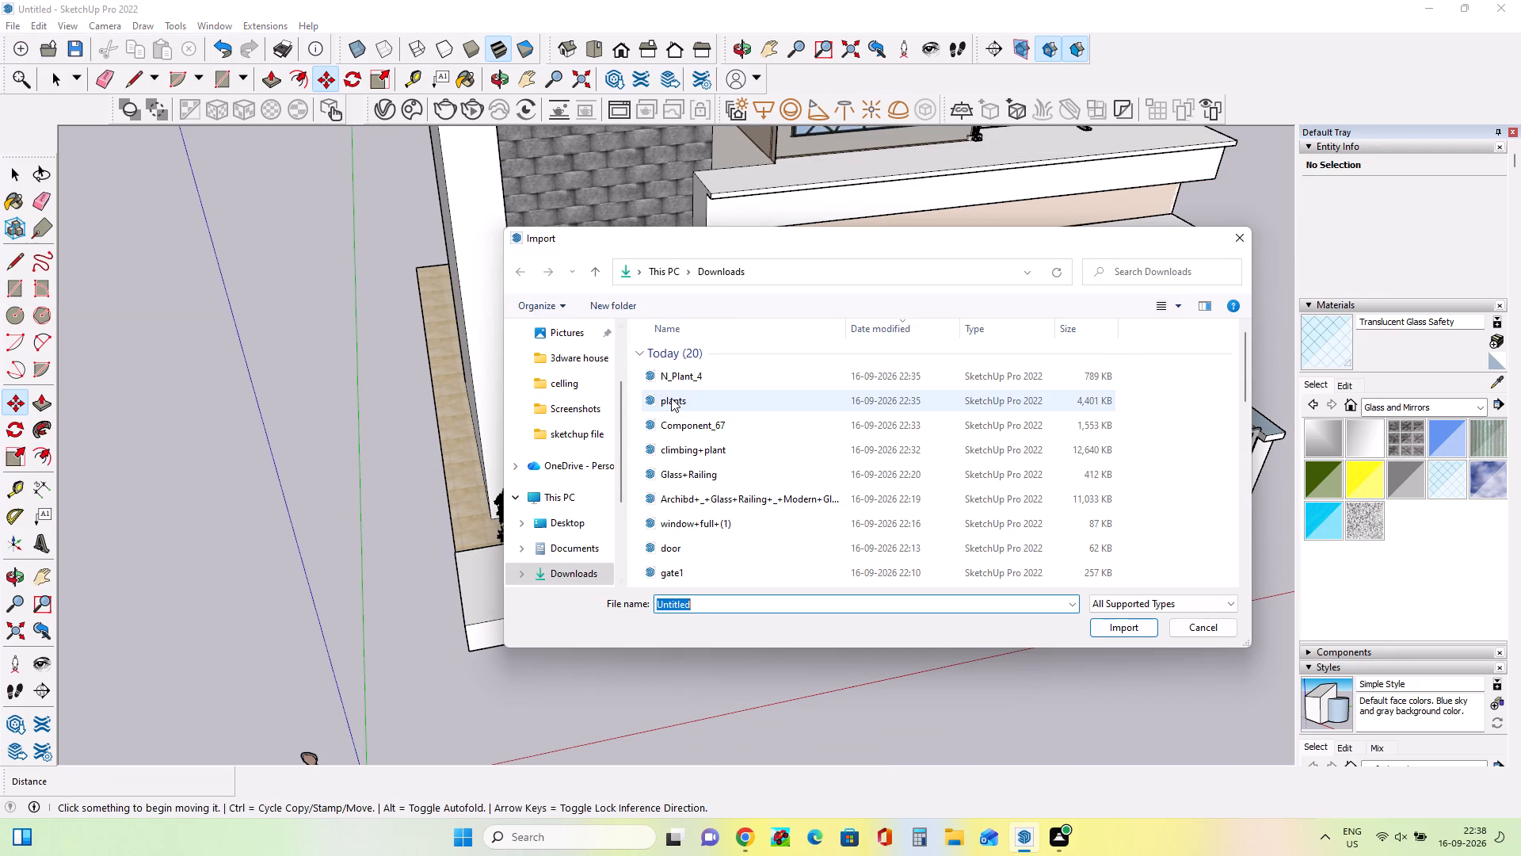
left_click(715, 399)
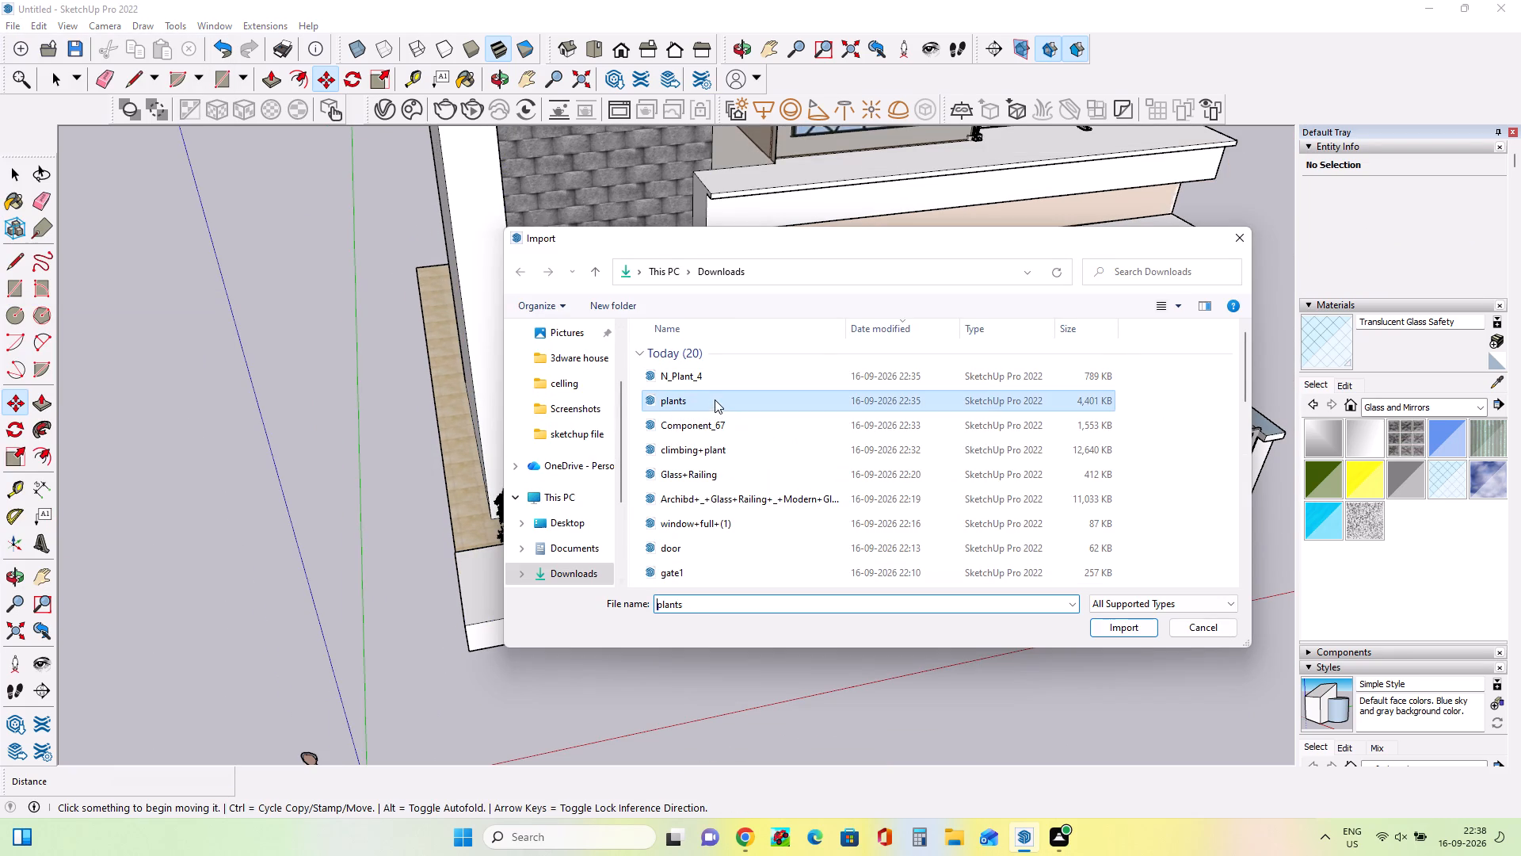
left_click(1135, 625)
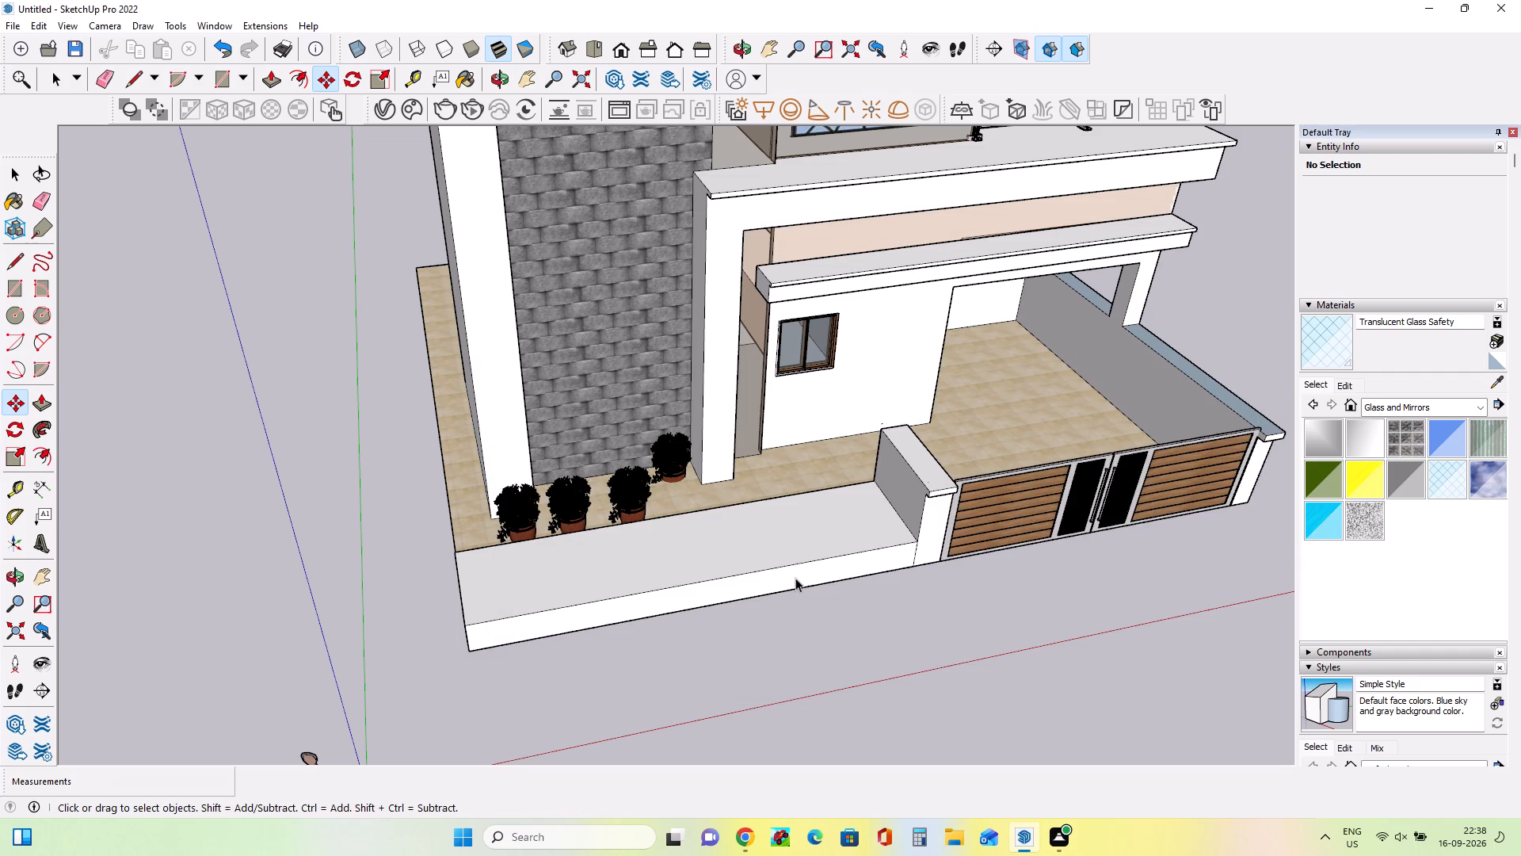
scroll(744, 564, "down", 3)
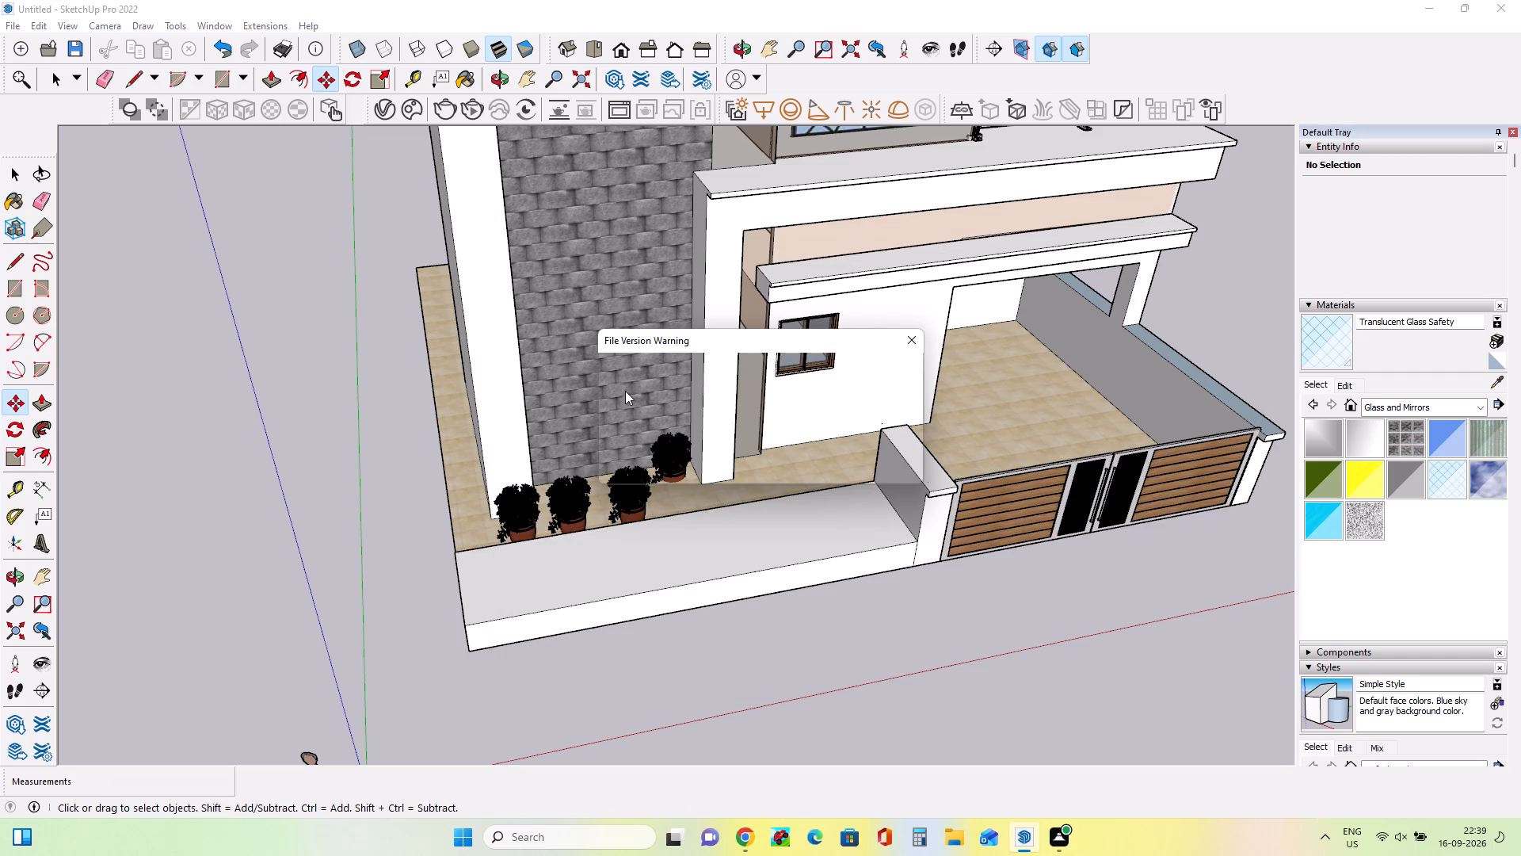
left_click(876, 465)
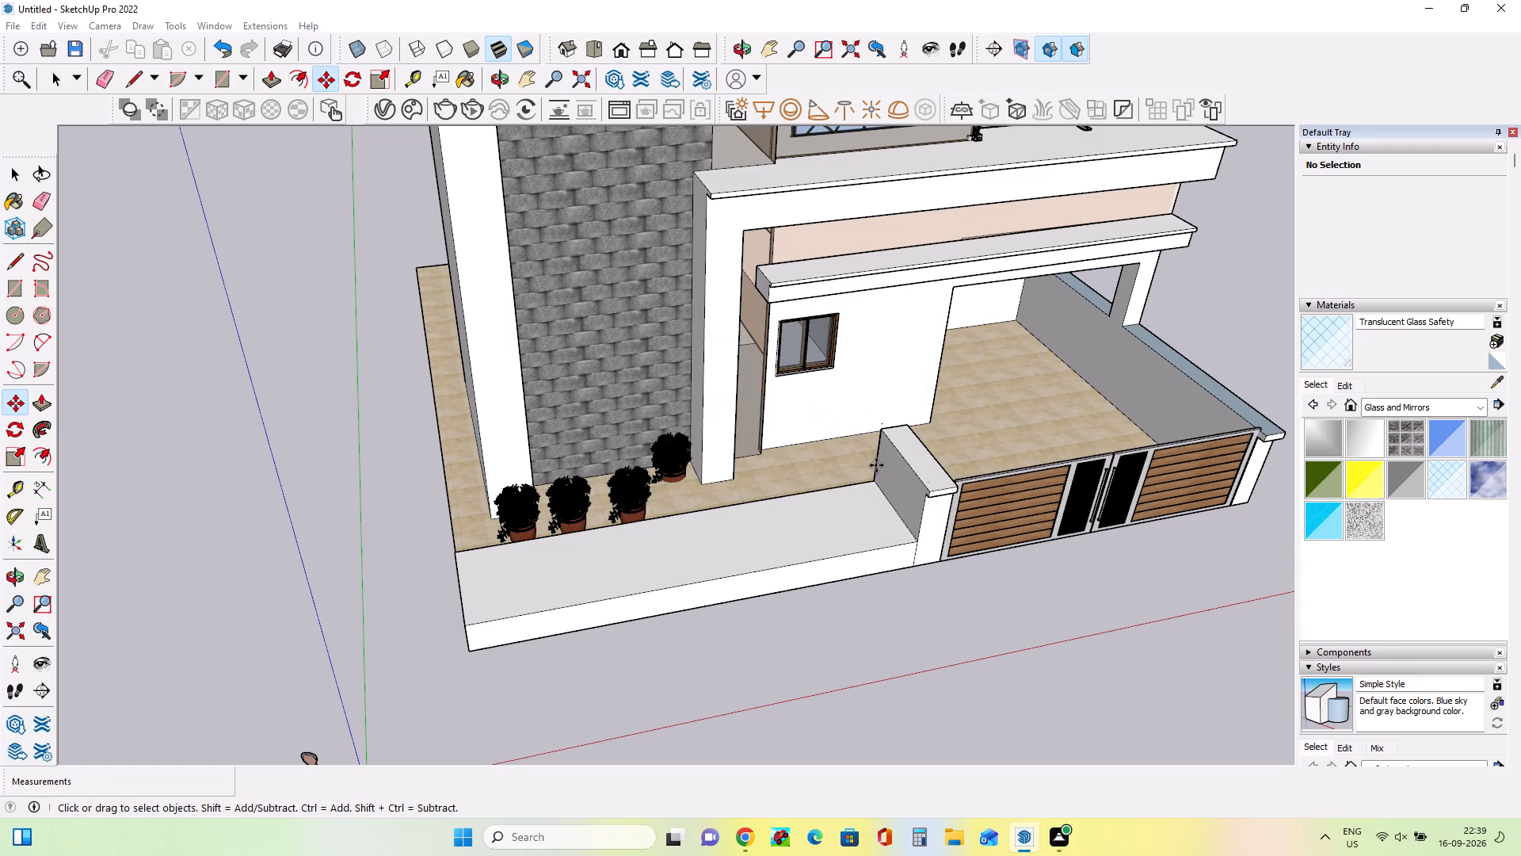
scroll(876, 360, "down", 5)
middle_click_drag(940, 408, 861, 379)
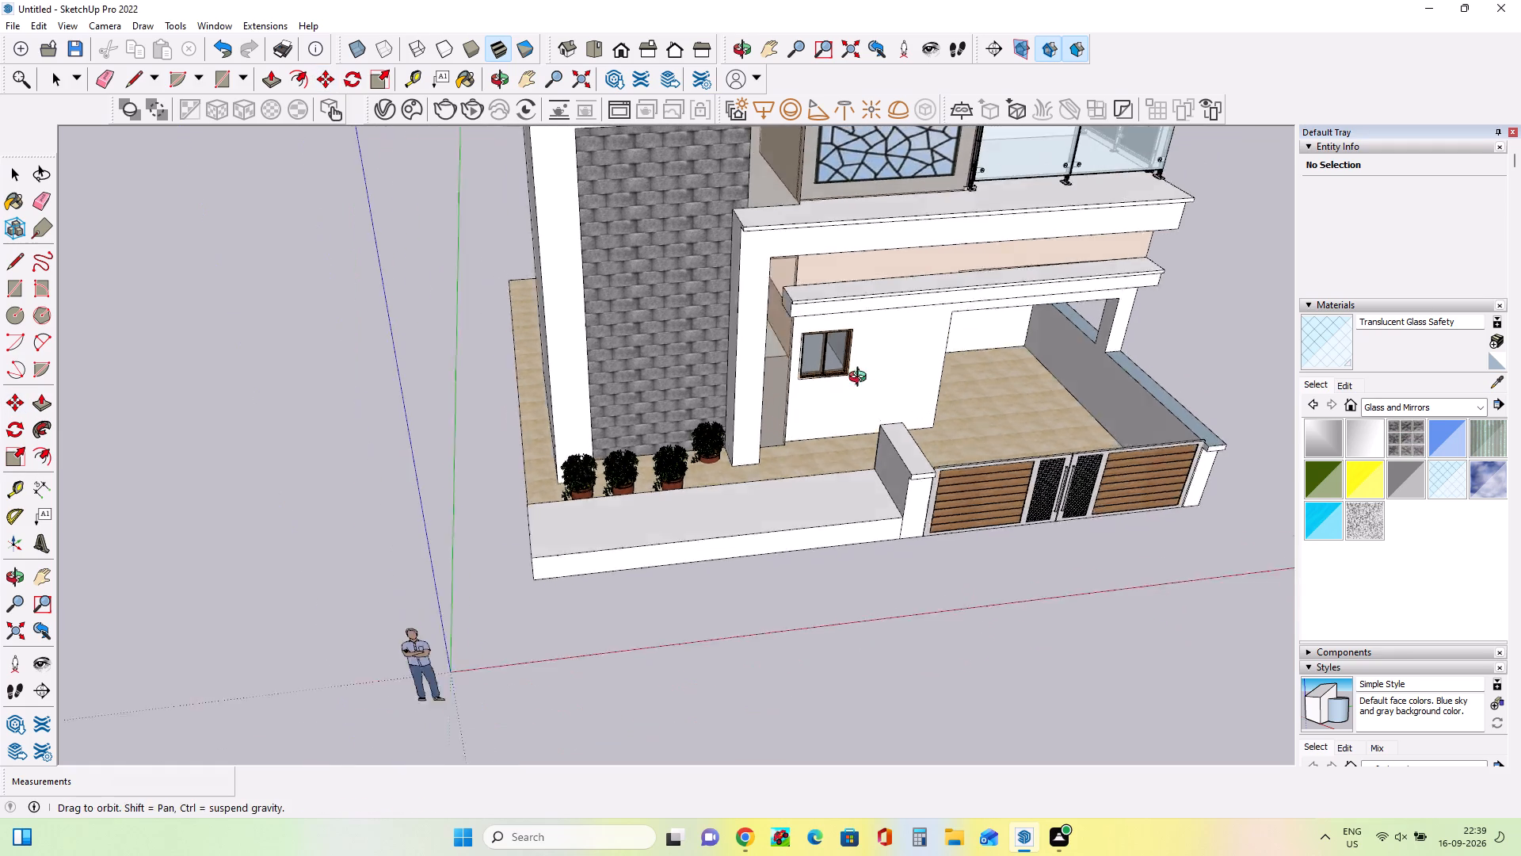
middle_click_drag(861, 379, 839, 370)
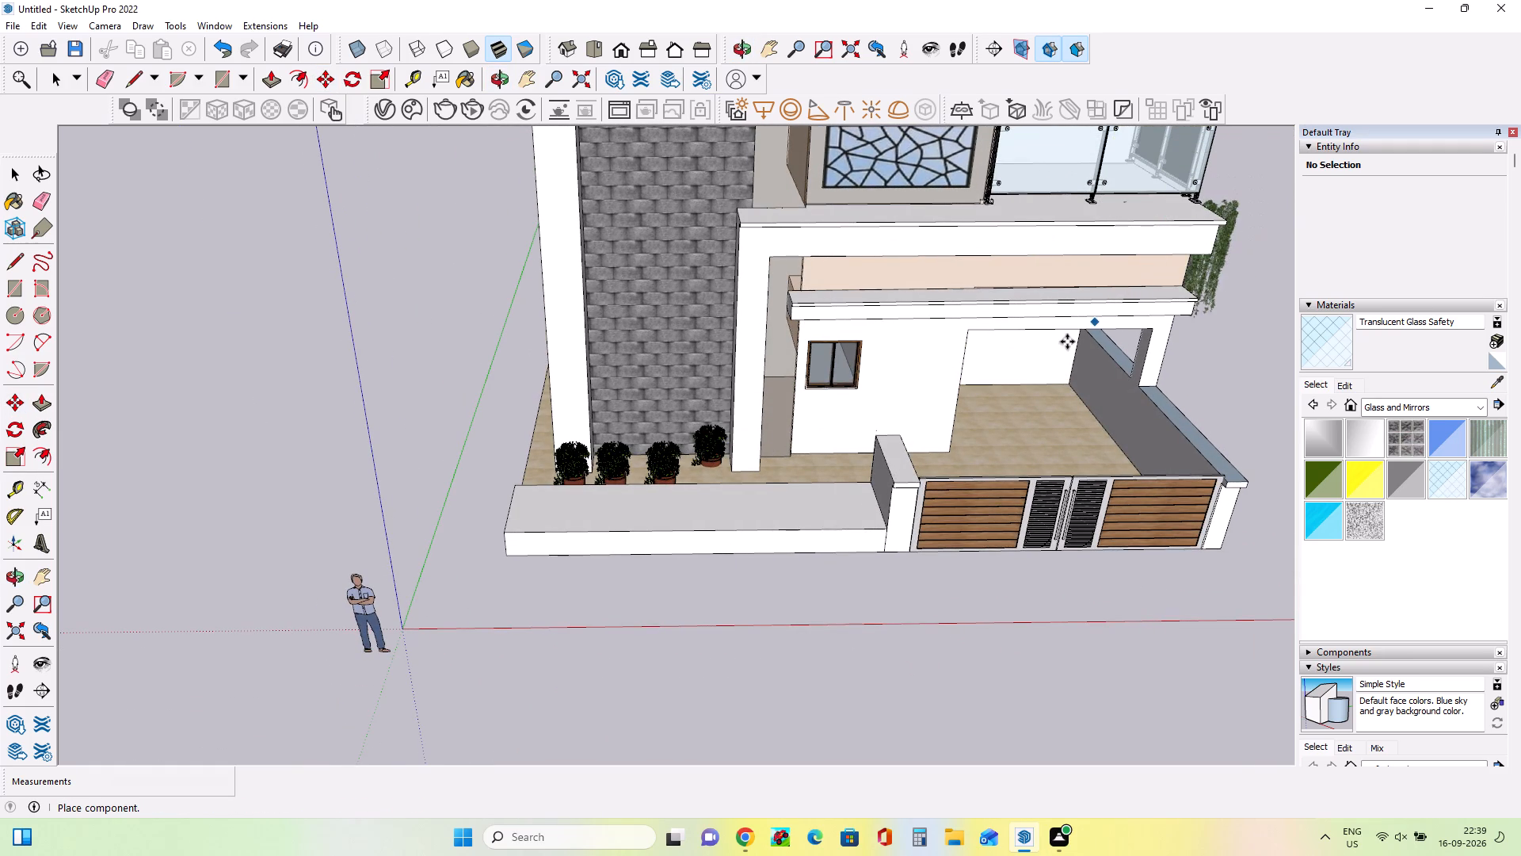
double_click(1092, 295)
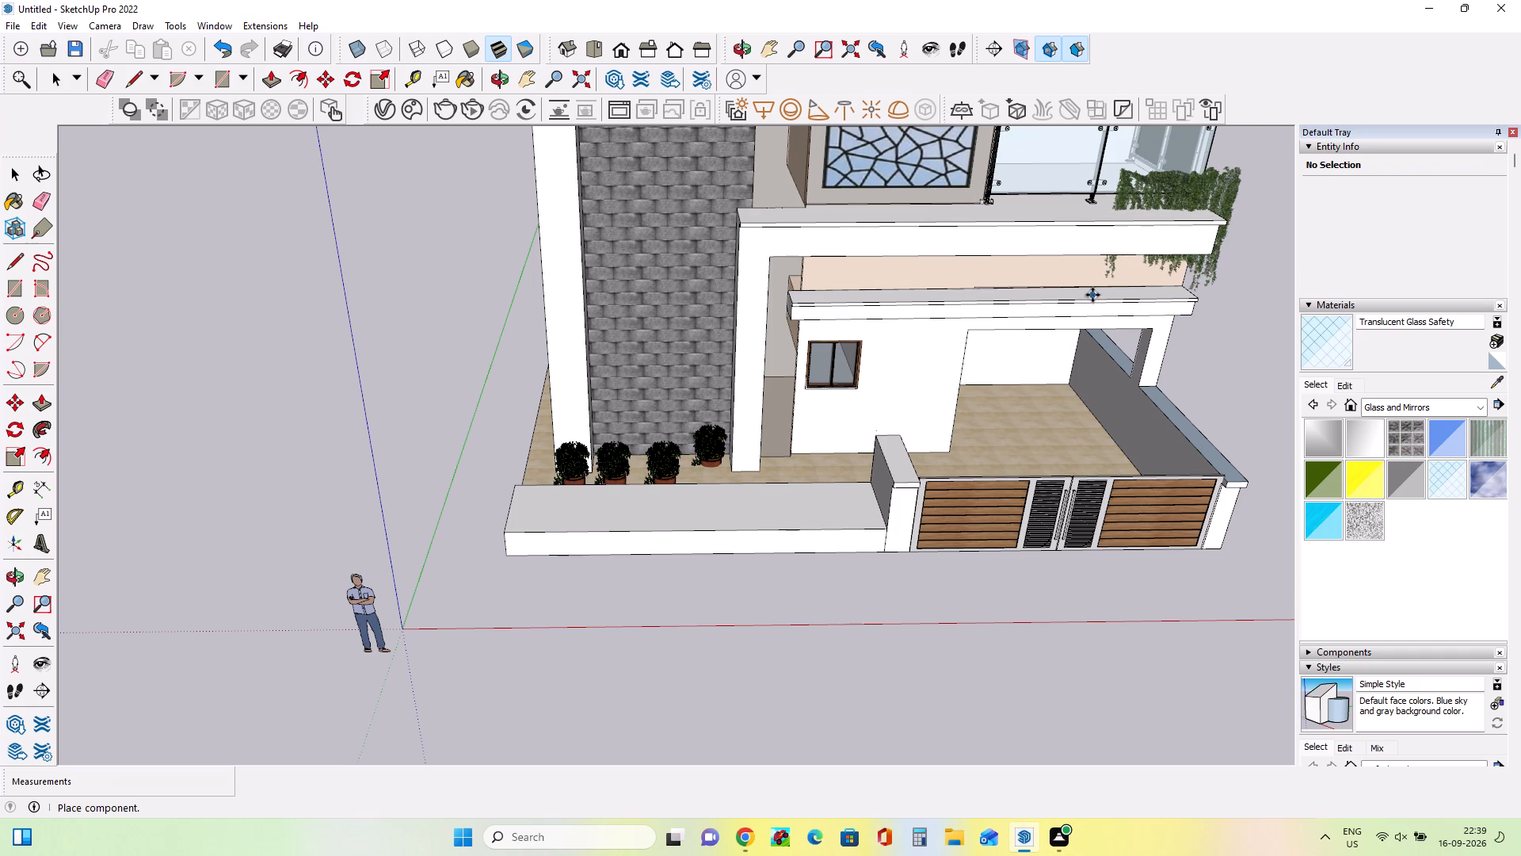
left_click(1125, 178)
Move the hanging greenery about 19' 8" from the balcony slab, down and out in front of the house.
left_click(20, 173)
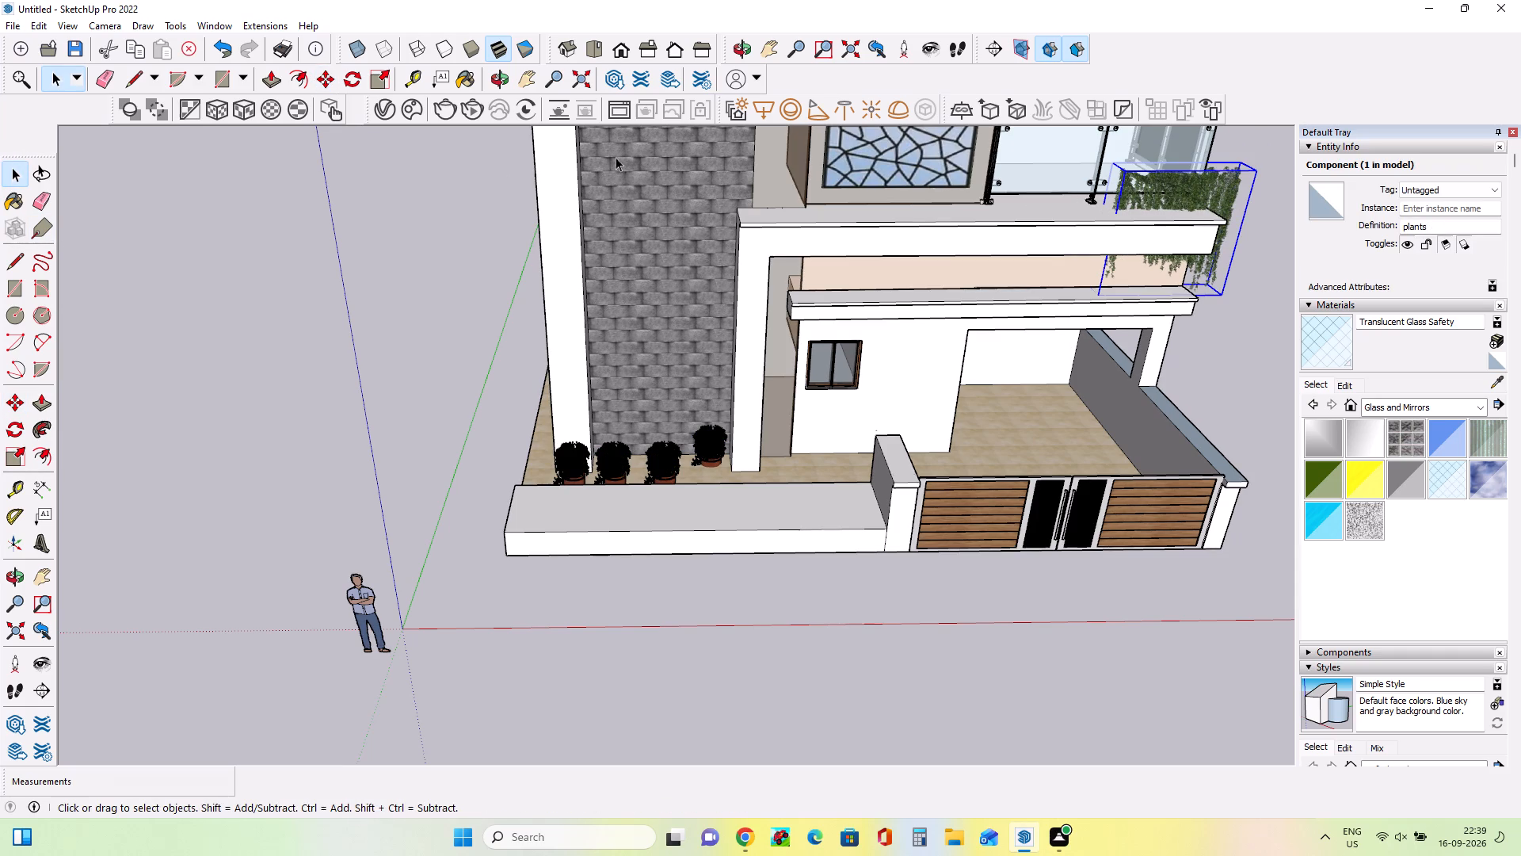
left_click(15, 396)
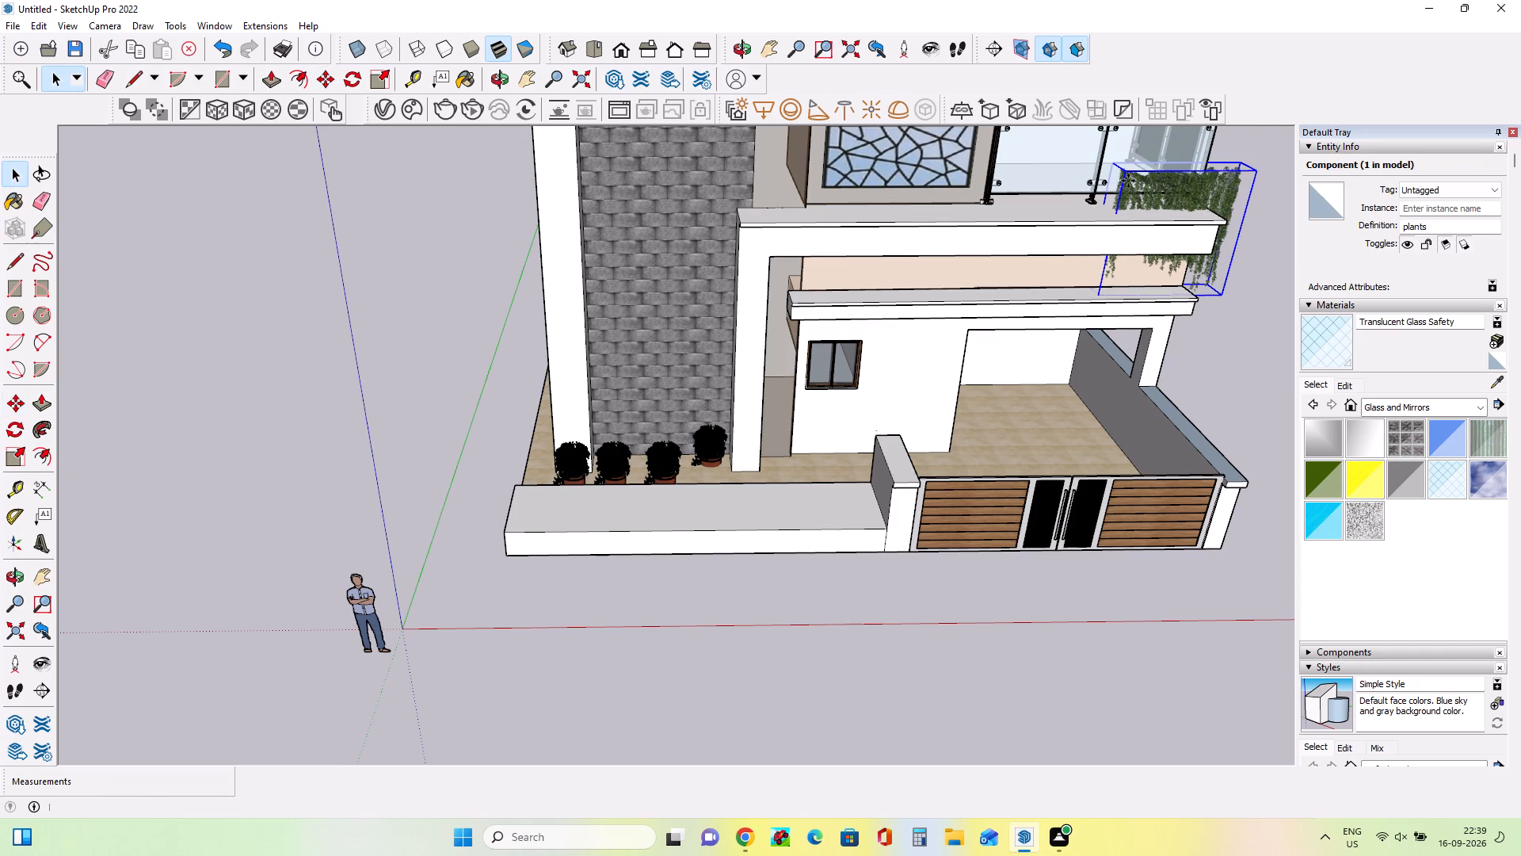
left_click(1123, 173)
left_click(1126, 179)
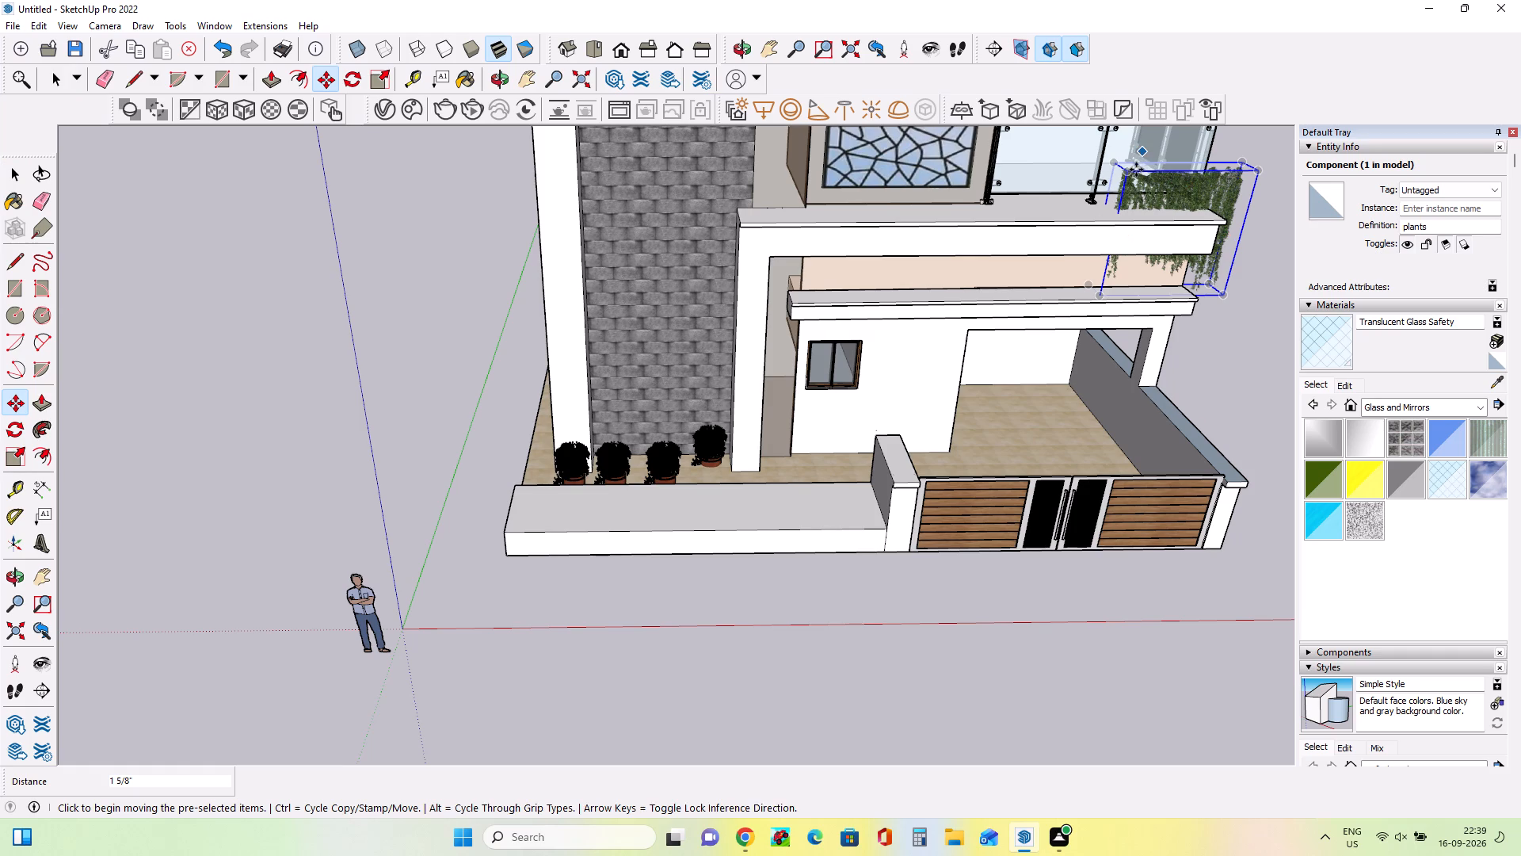
left_click(1133, 172)
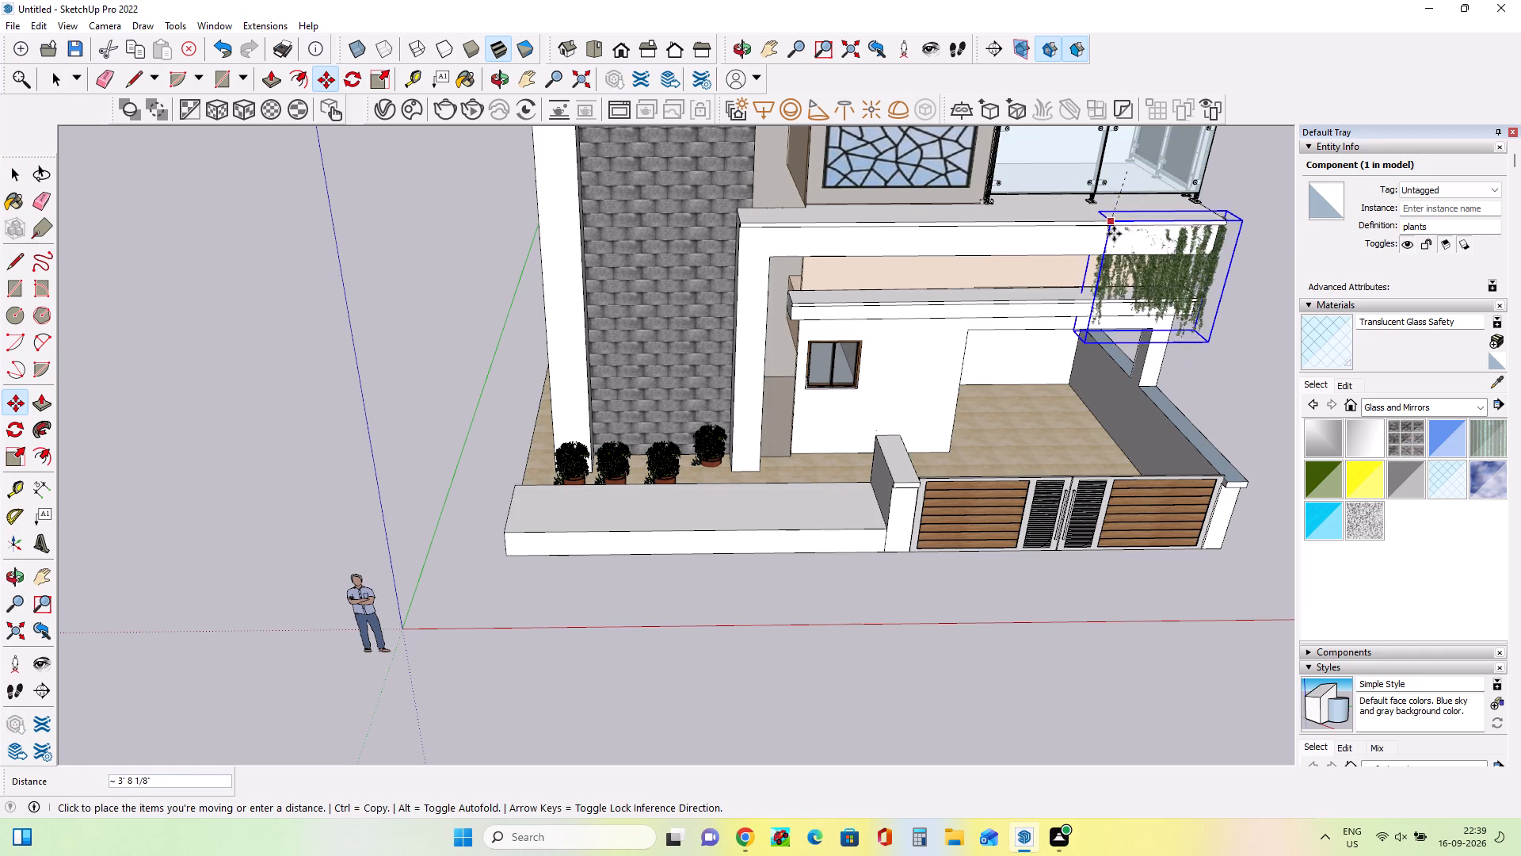
left_click(1139, 262)
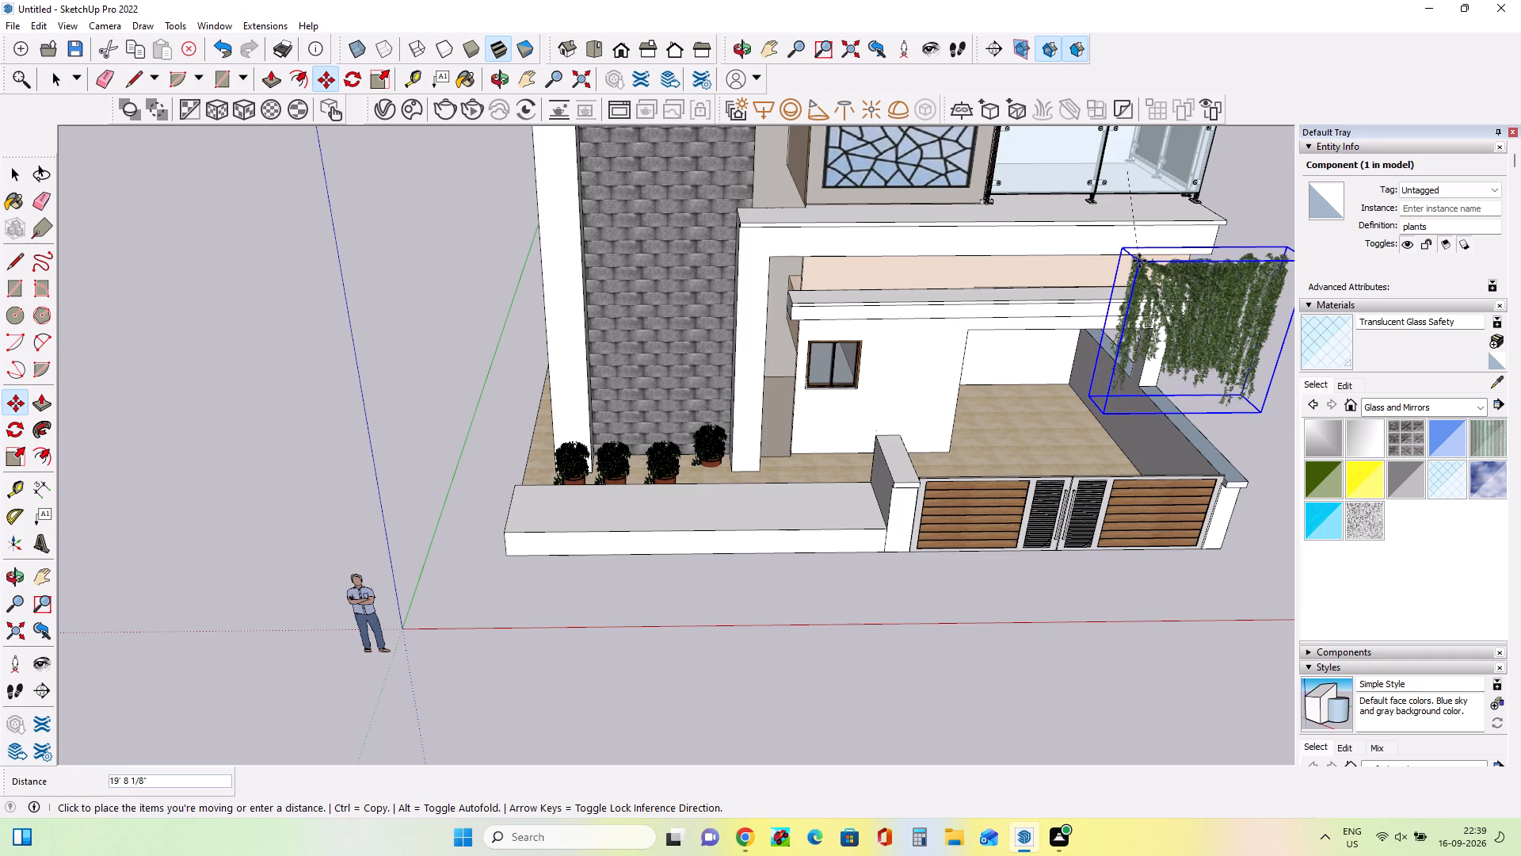
Move the hanging greenery about 17' 9" across the front towards the gate-side end of the balcony slab.
middle_click_drag(1168, 273, 951, 219)
middle_click_drag(1216, 315, 1137, 273)
middle_click_drag(1137, 273, 1033, 228)
scroll(984, 390, "down", 1)
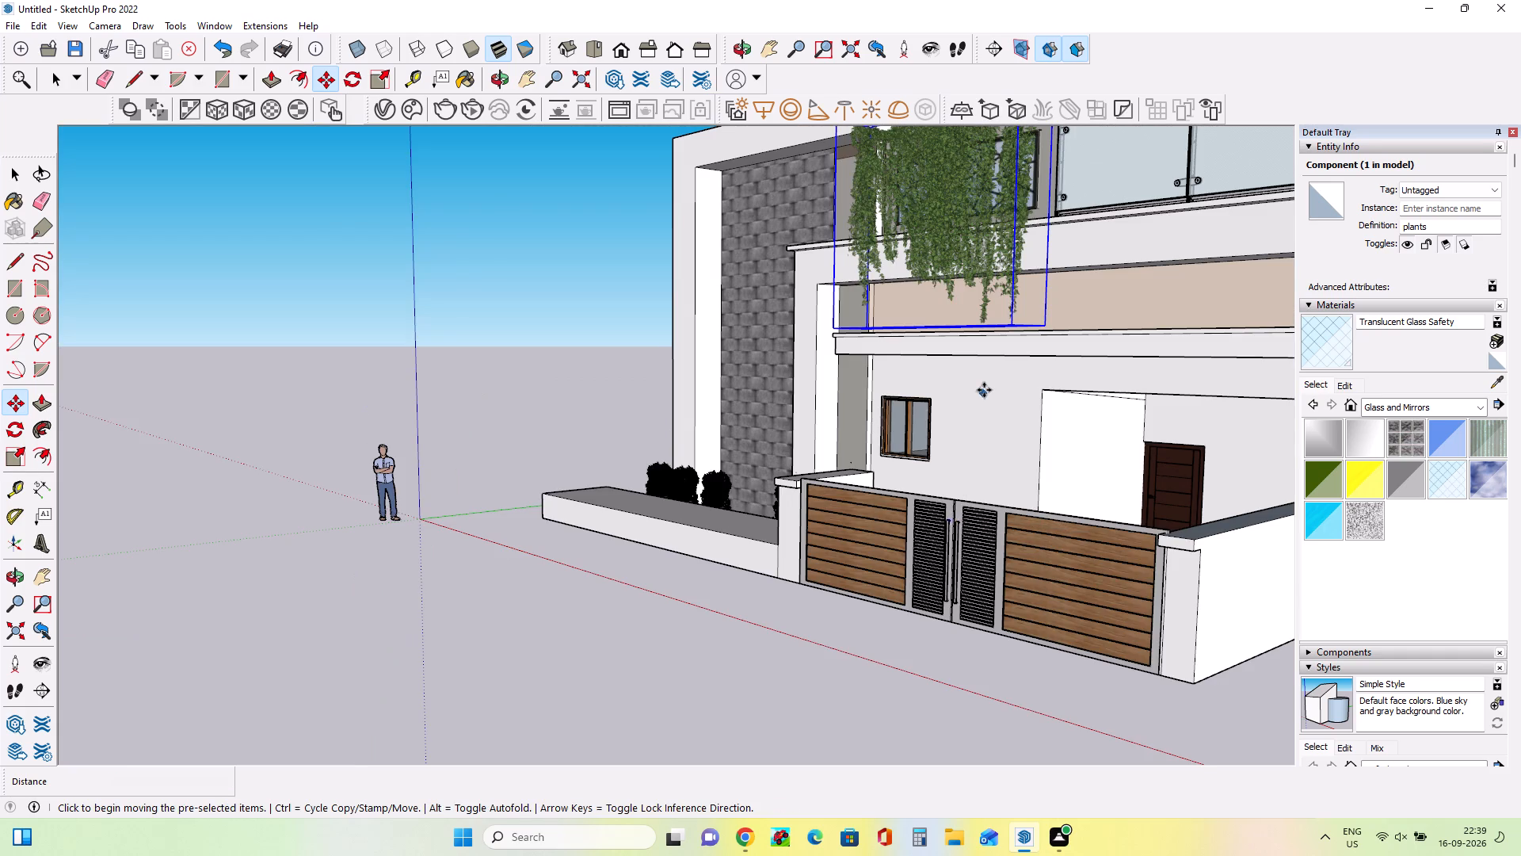
scroll(984, 390, "down", 8)
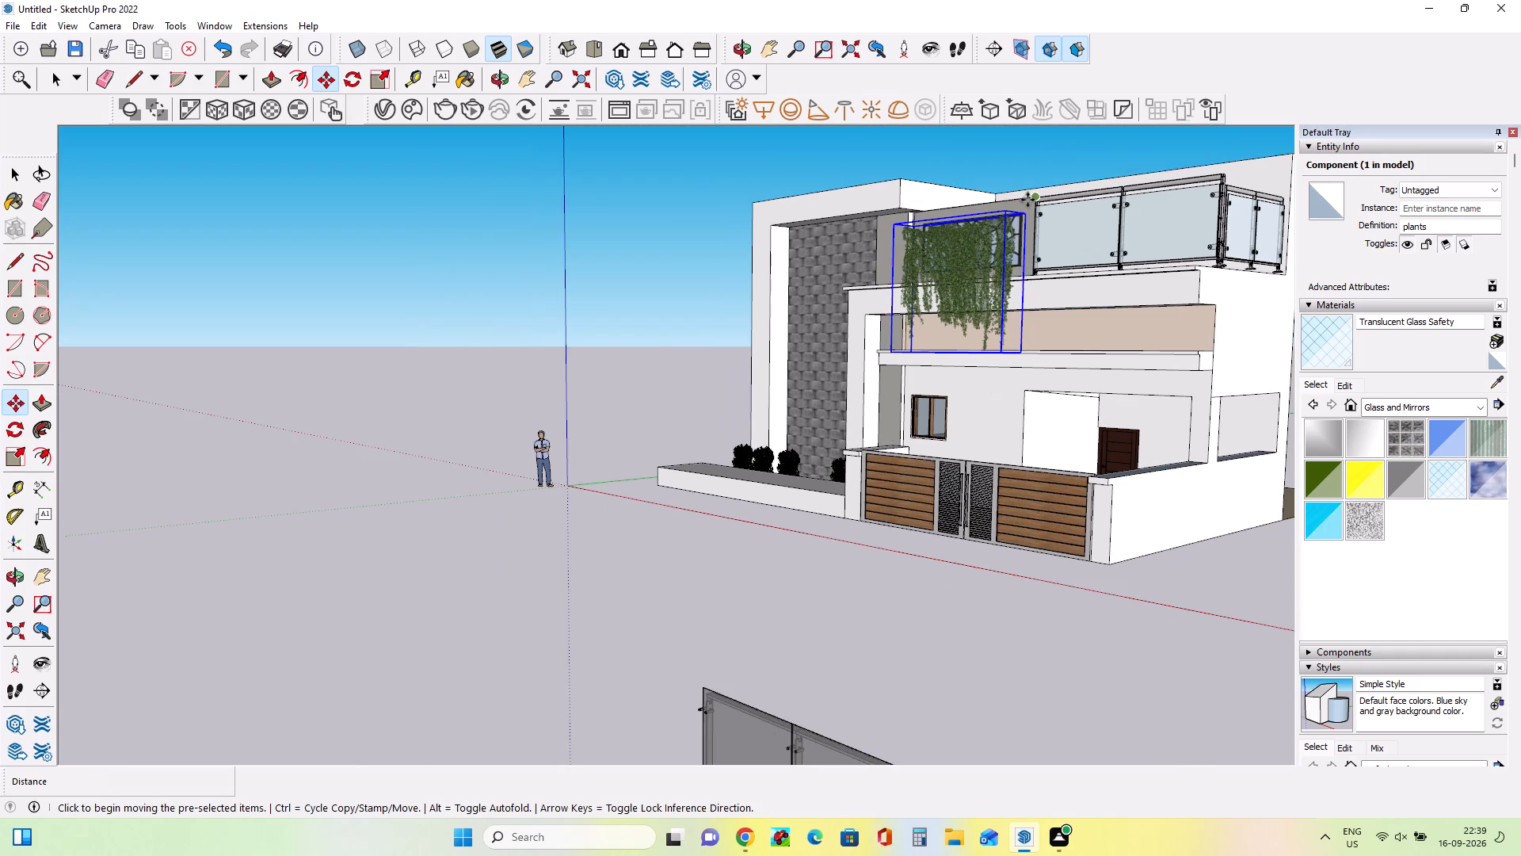
left_click(1022, 218)
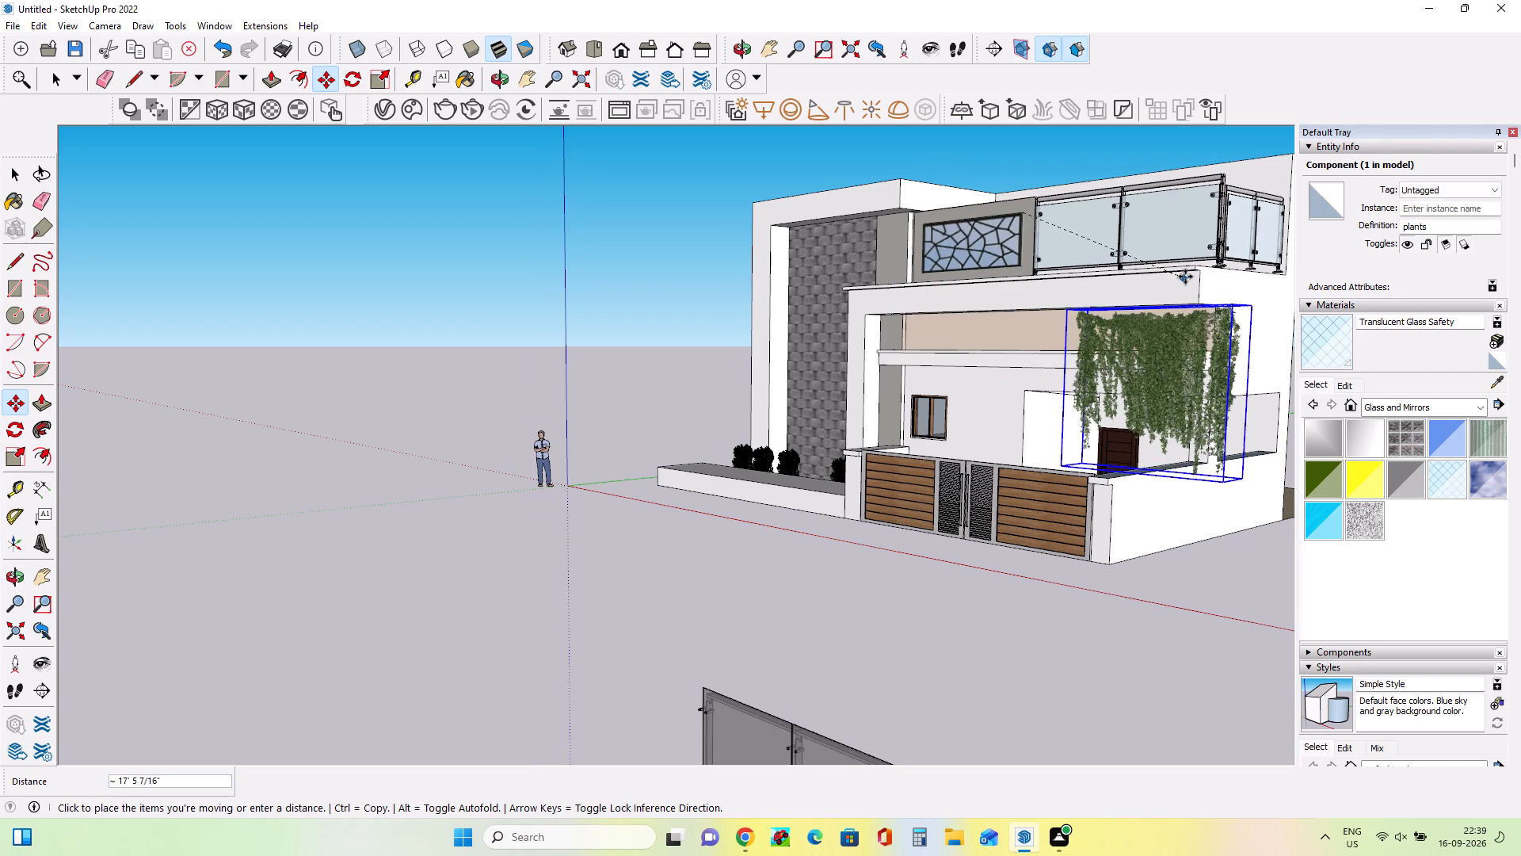
left_click(1184, 269)
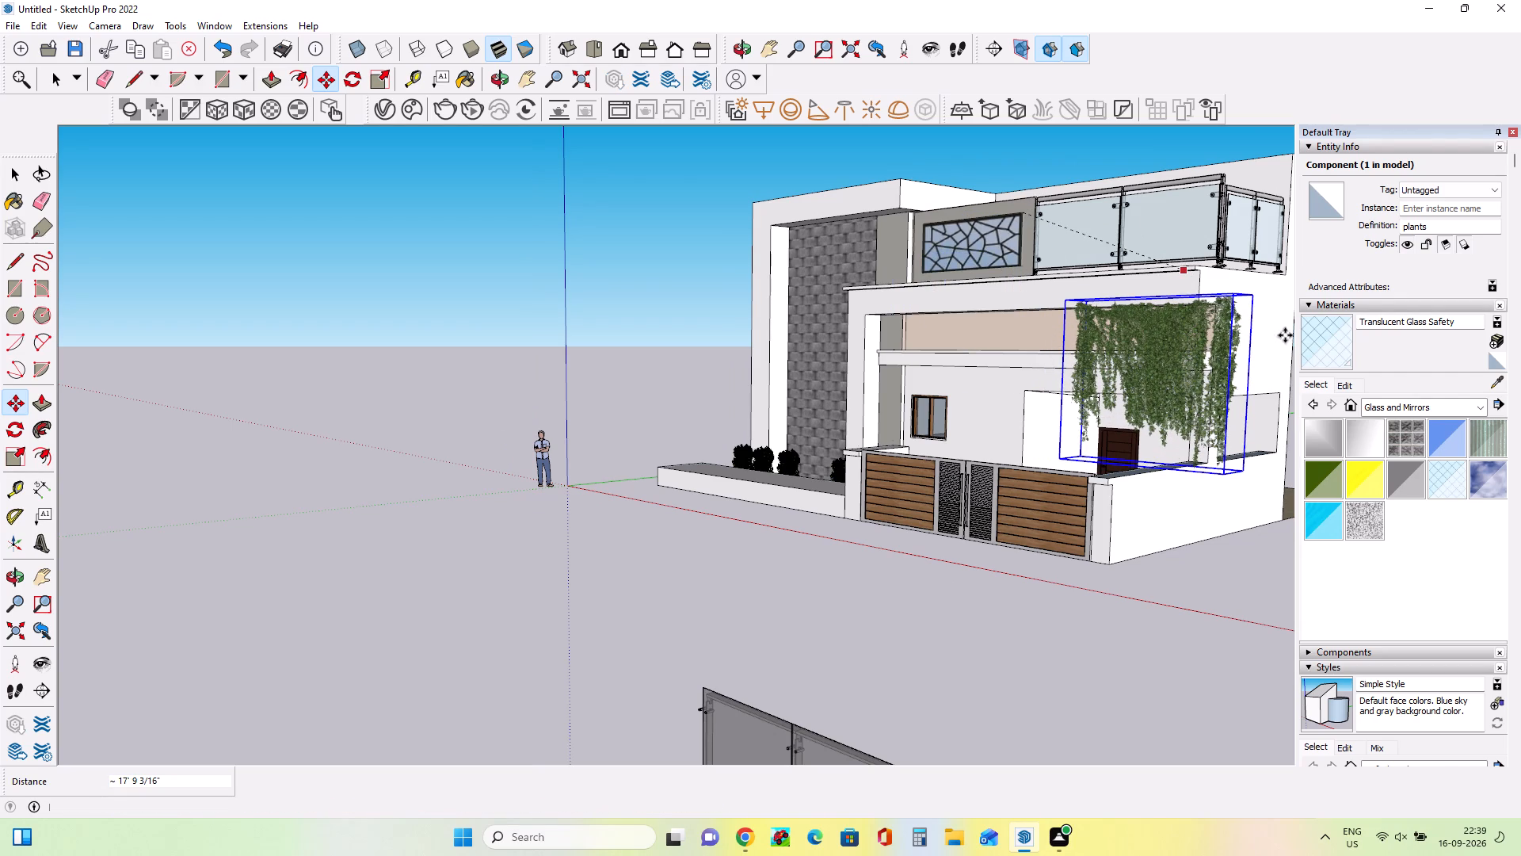
Move the hanging greenery about 22' 1" in towards the house, placing its top corner at the balcony slab's edge.
middle_click_drag(1285, 335, 1004, 349)
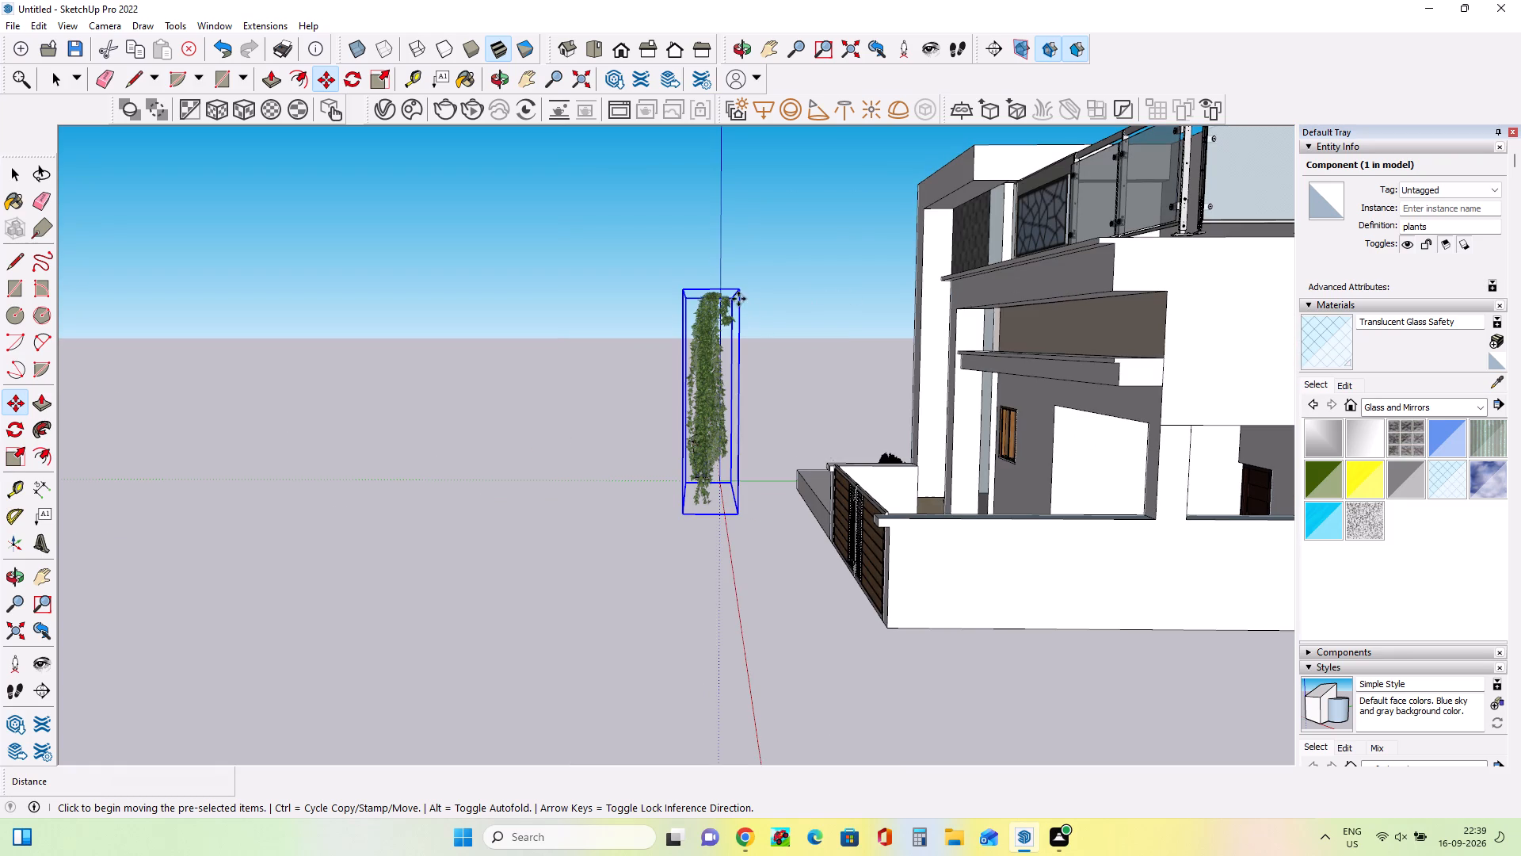
left_click(740, 291)
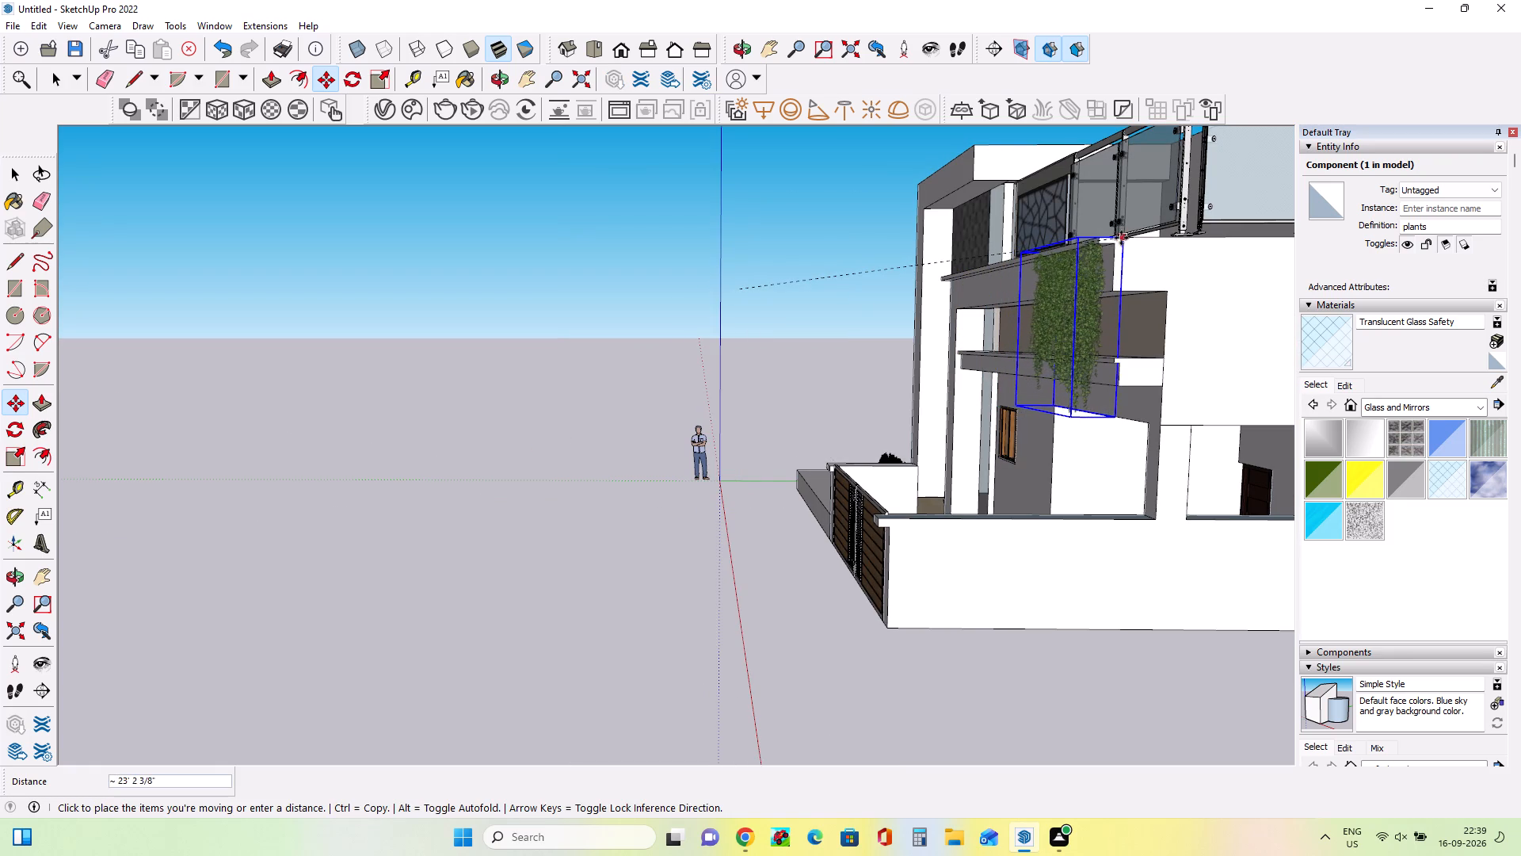
left_click(1104, 239)
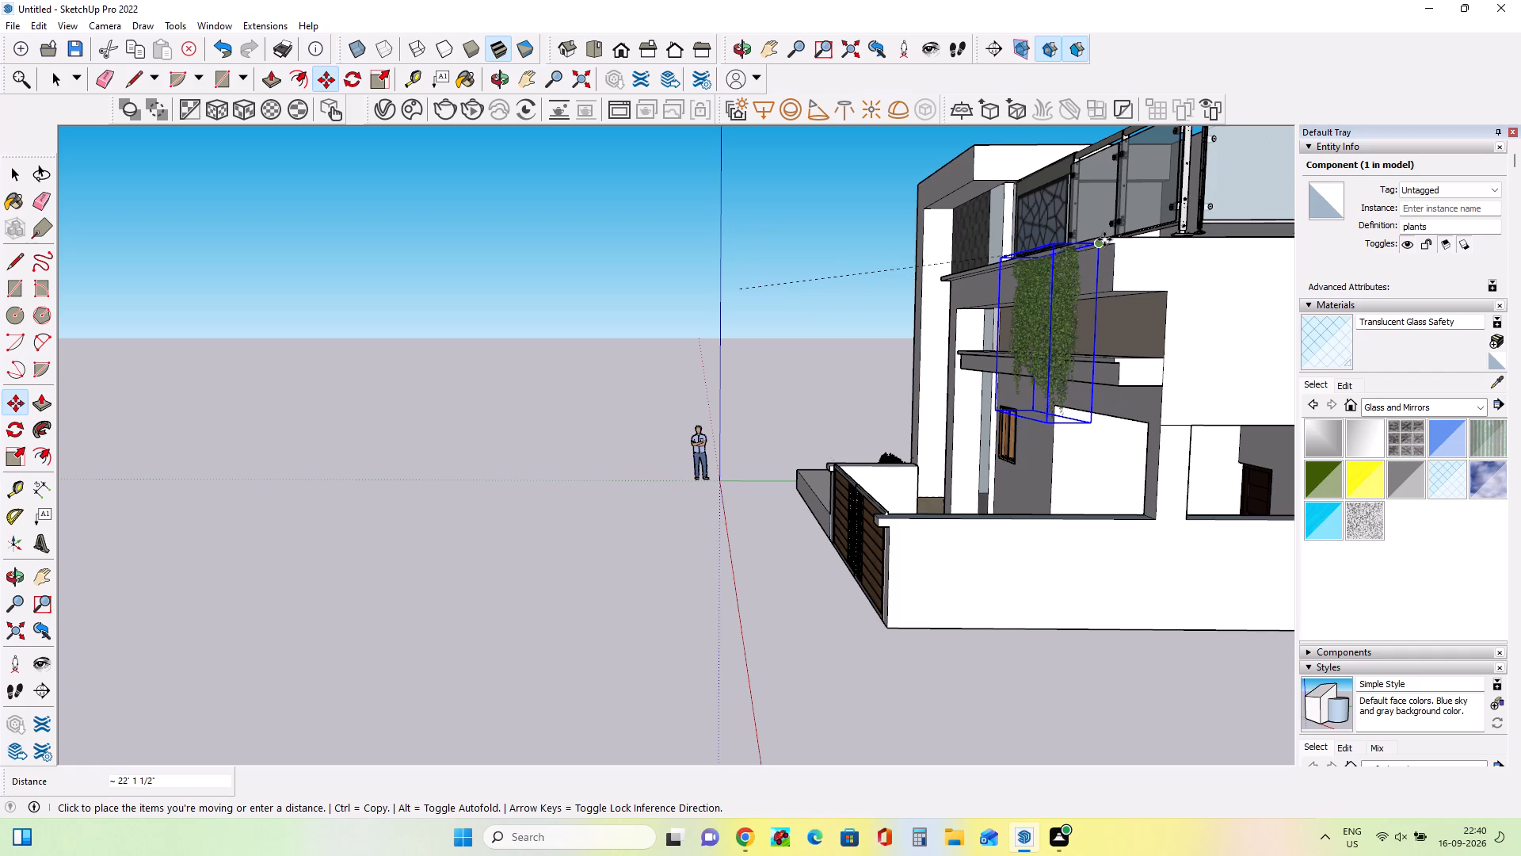
Shift the hanging greenery about 1' 3" and a further 7 1/2" to seat it against the slab's front face.
middle_click_drag(939, 403, 1279, 480)
middle_click_drag(927, 353, 1023, 361)
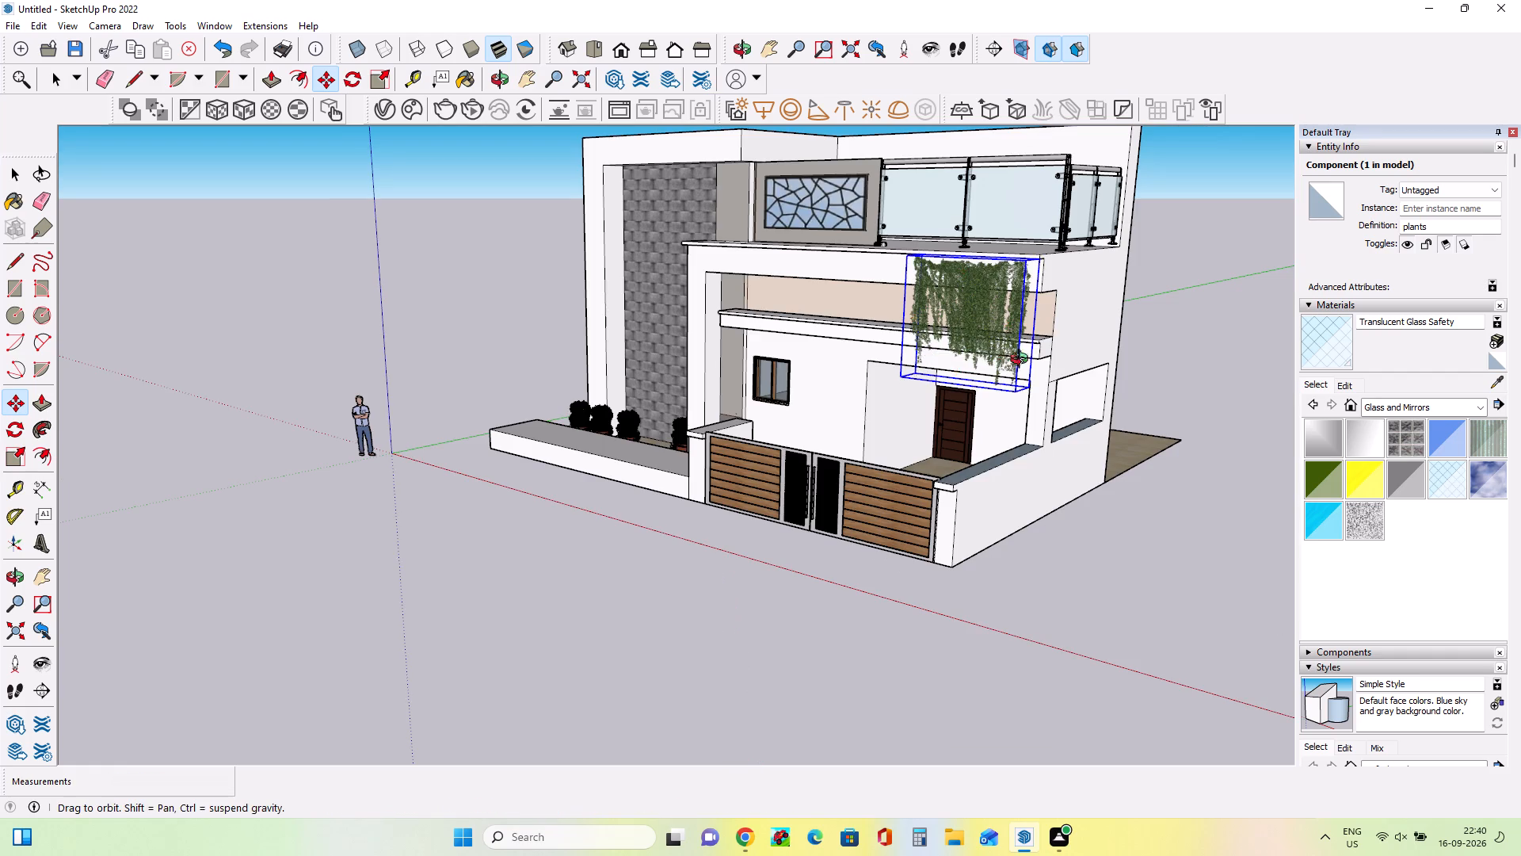
middle_click_drag(1023, 361, 1067, 361)
middle_click_drag(888, 280, 1035, 328)
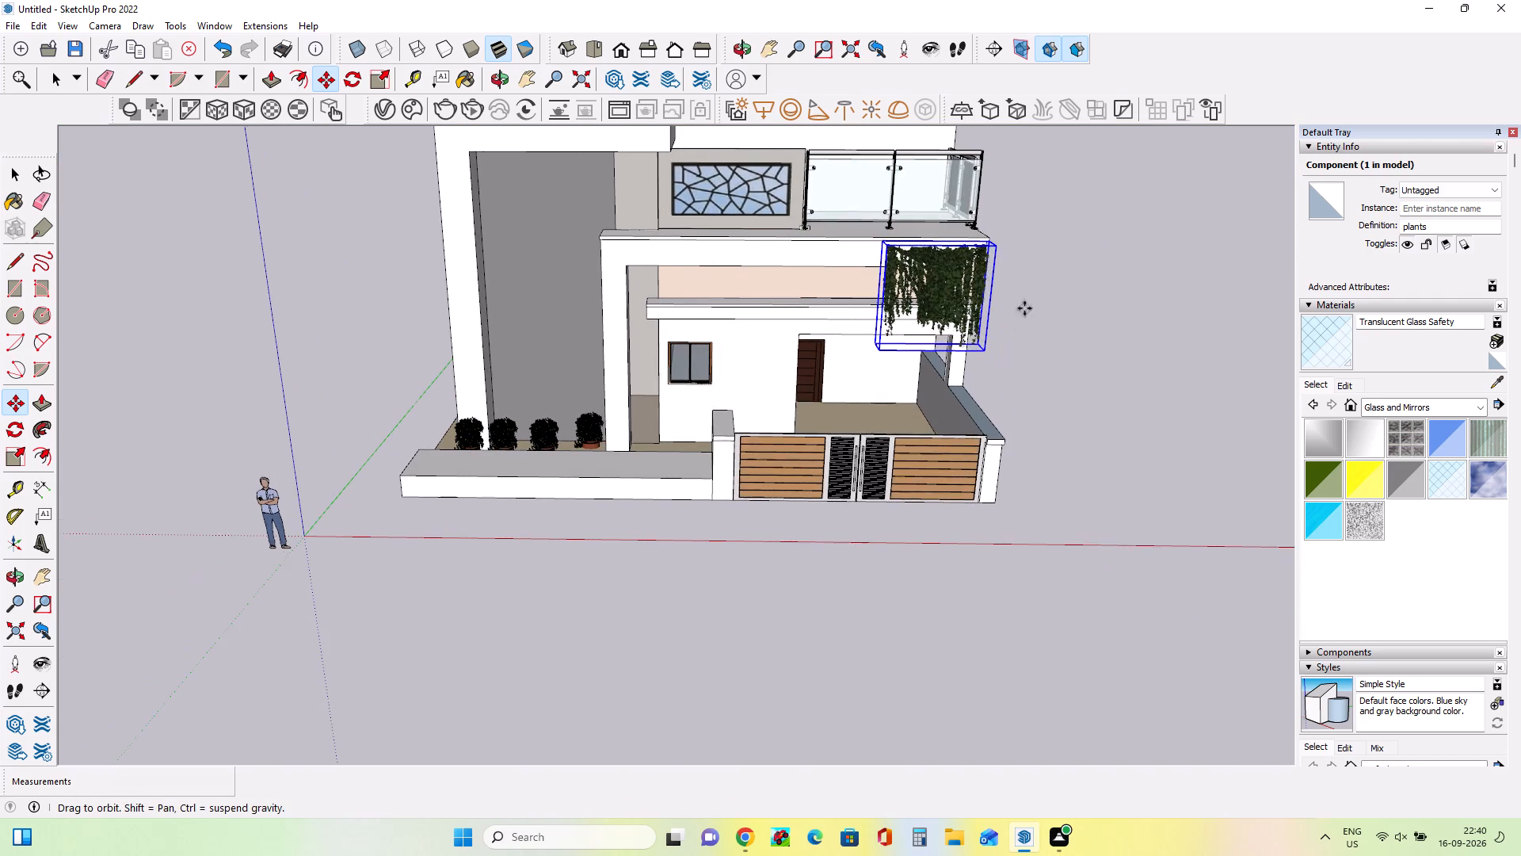
middle_click_drag(899, 246, 973, 301)
scroll(870, 242, "up", 3)
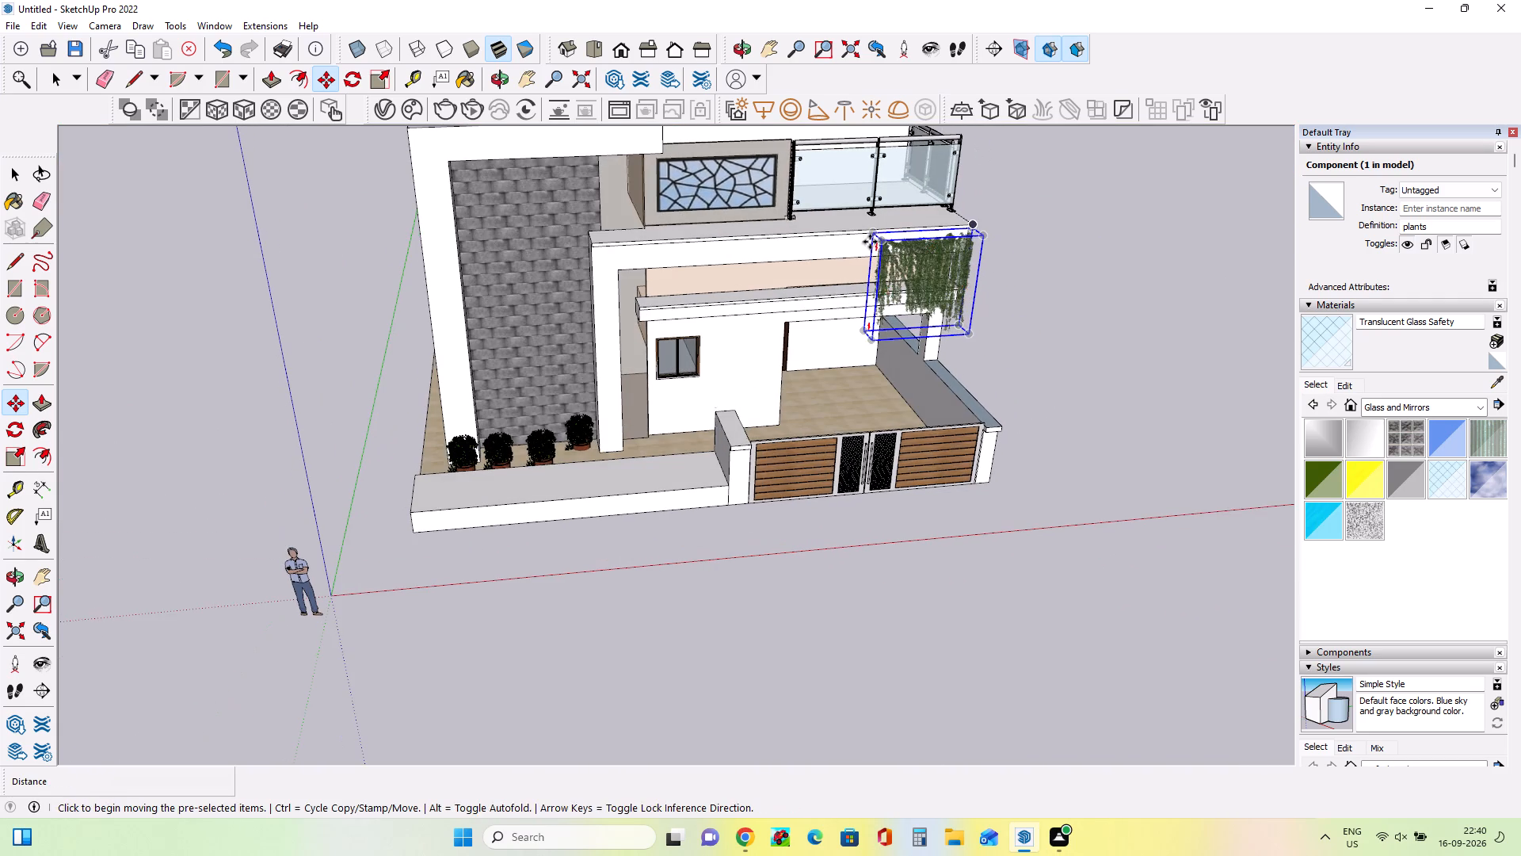
scroll(870, 242, "up", 19)
middle_click_drag(879, 266, 913, 287)
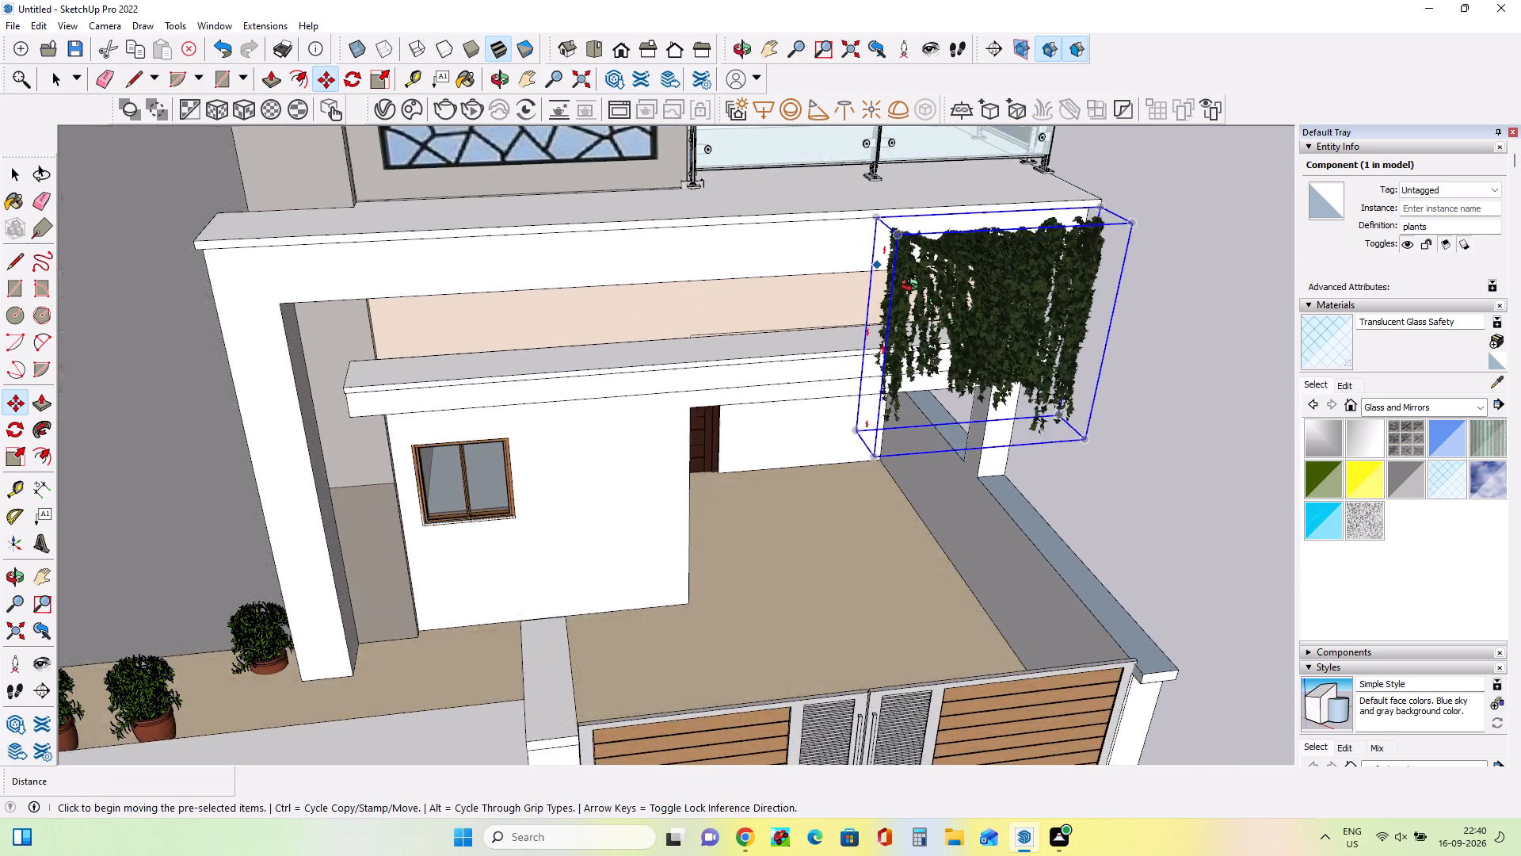
middle_click_drag(913, 287, 1076, 351)
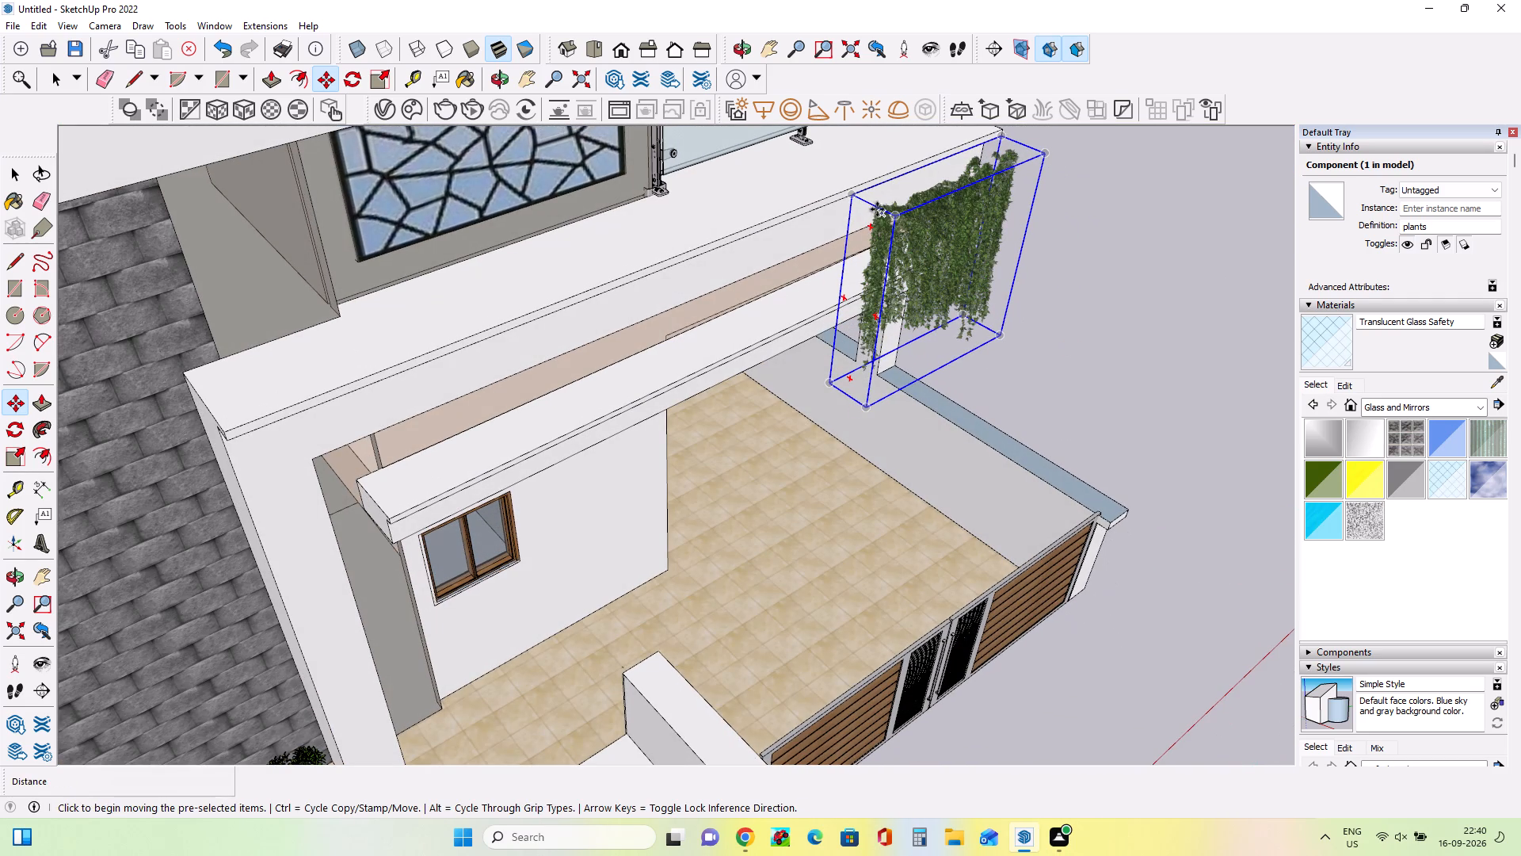
left_click(876, 208)
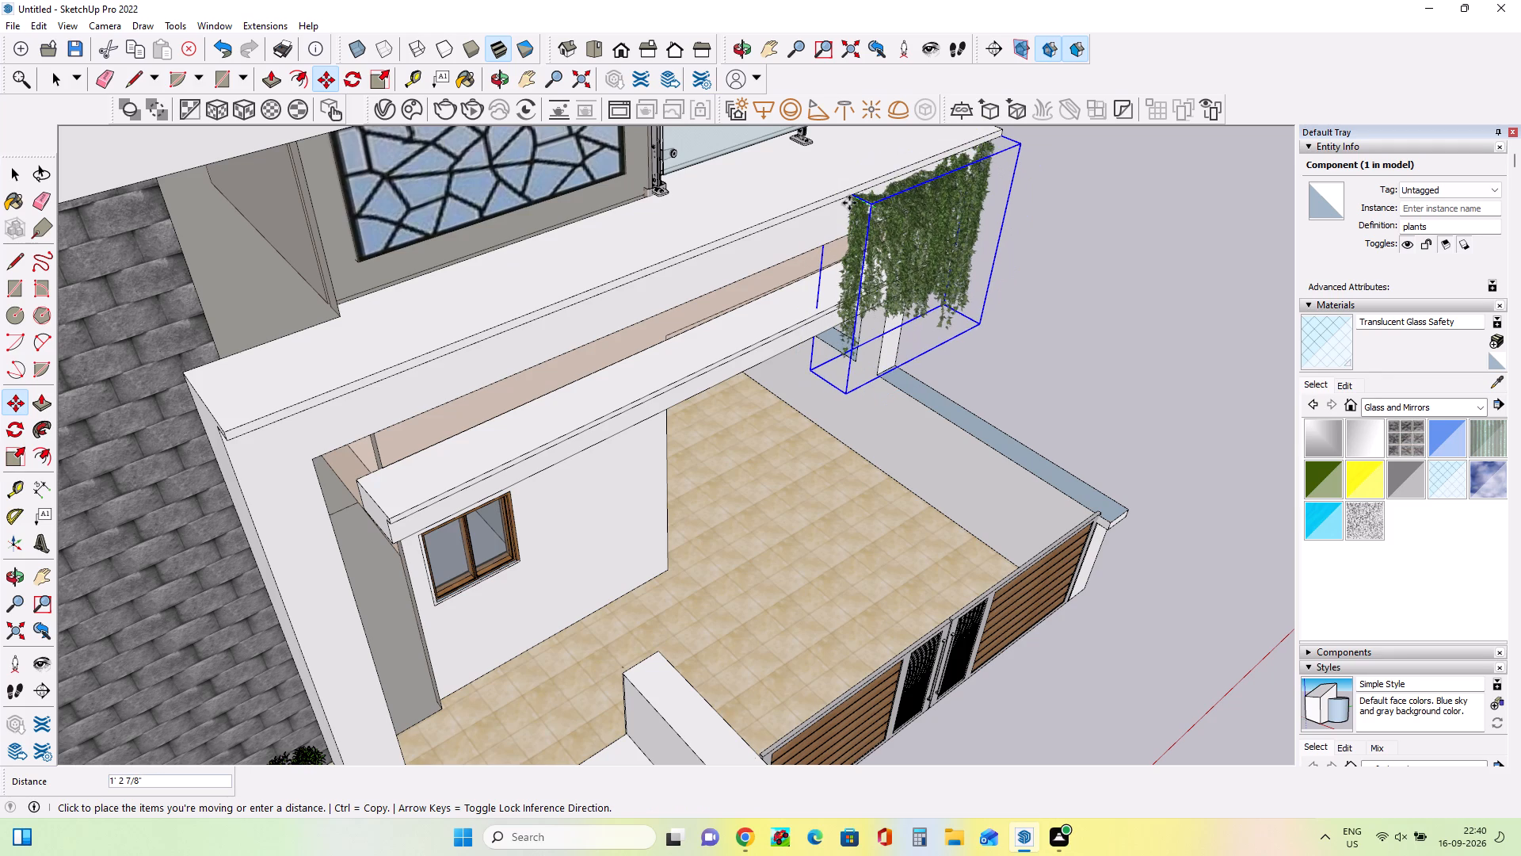
left_click(849, 203)
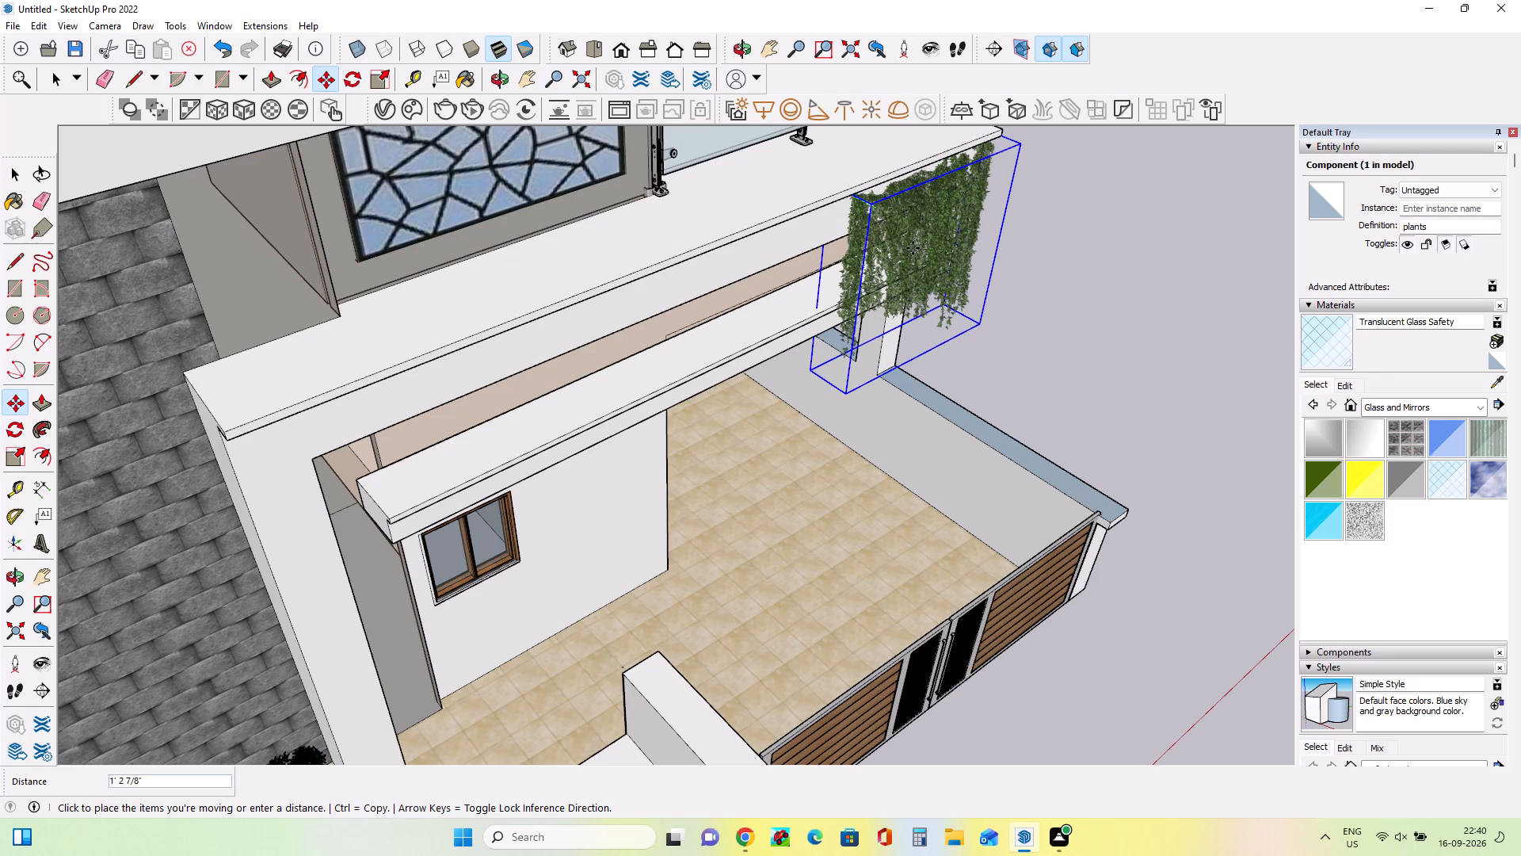
middle_click_drag(921, 250, 861, 200)
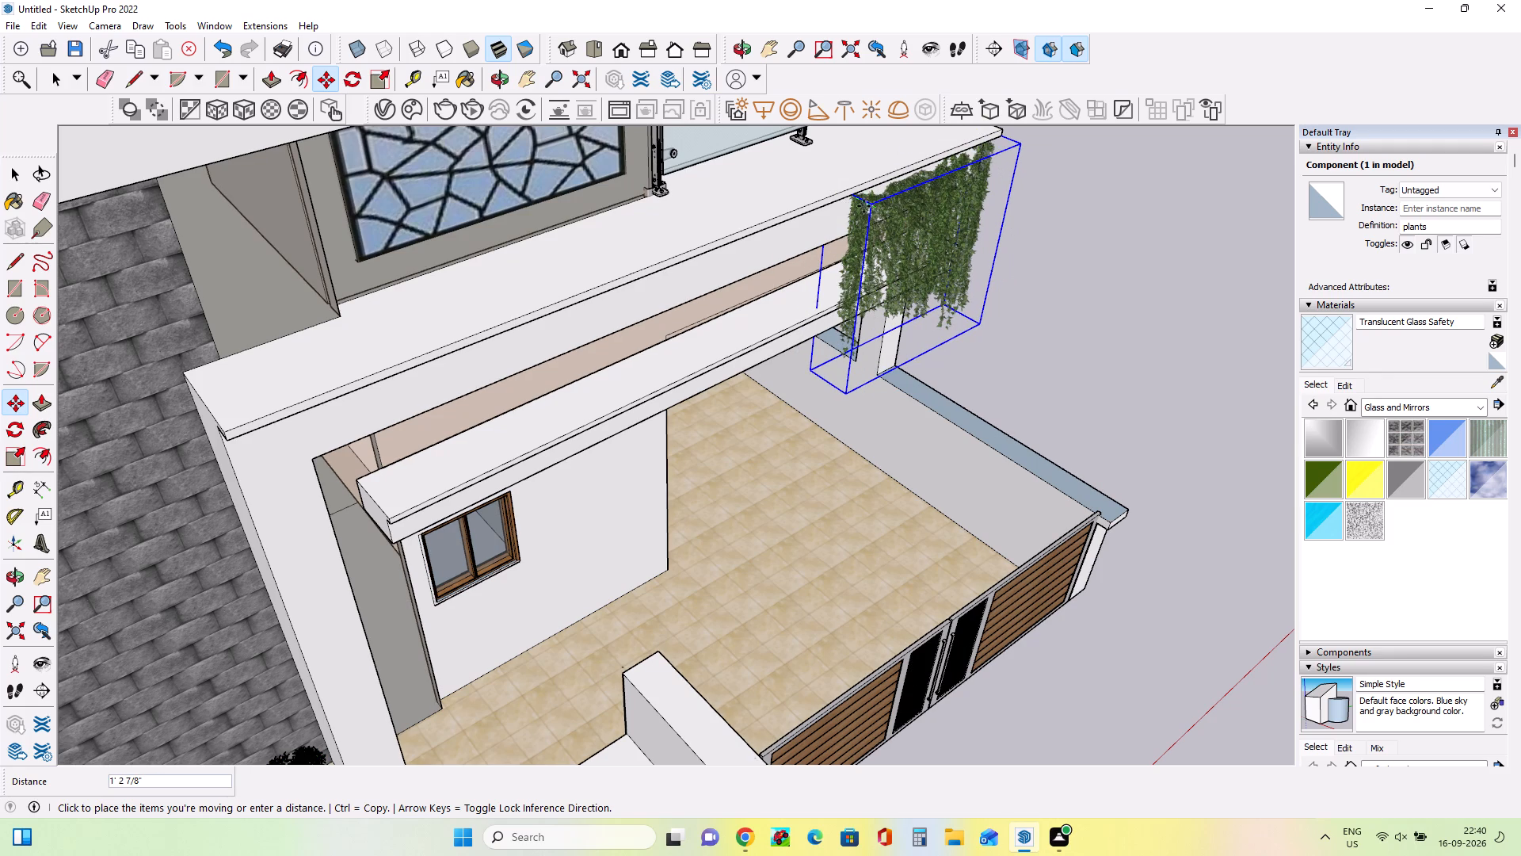
left_click(853, 193)
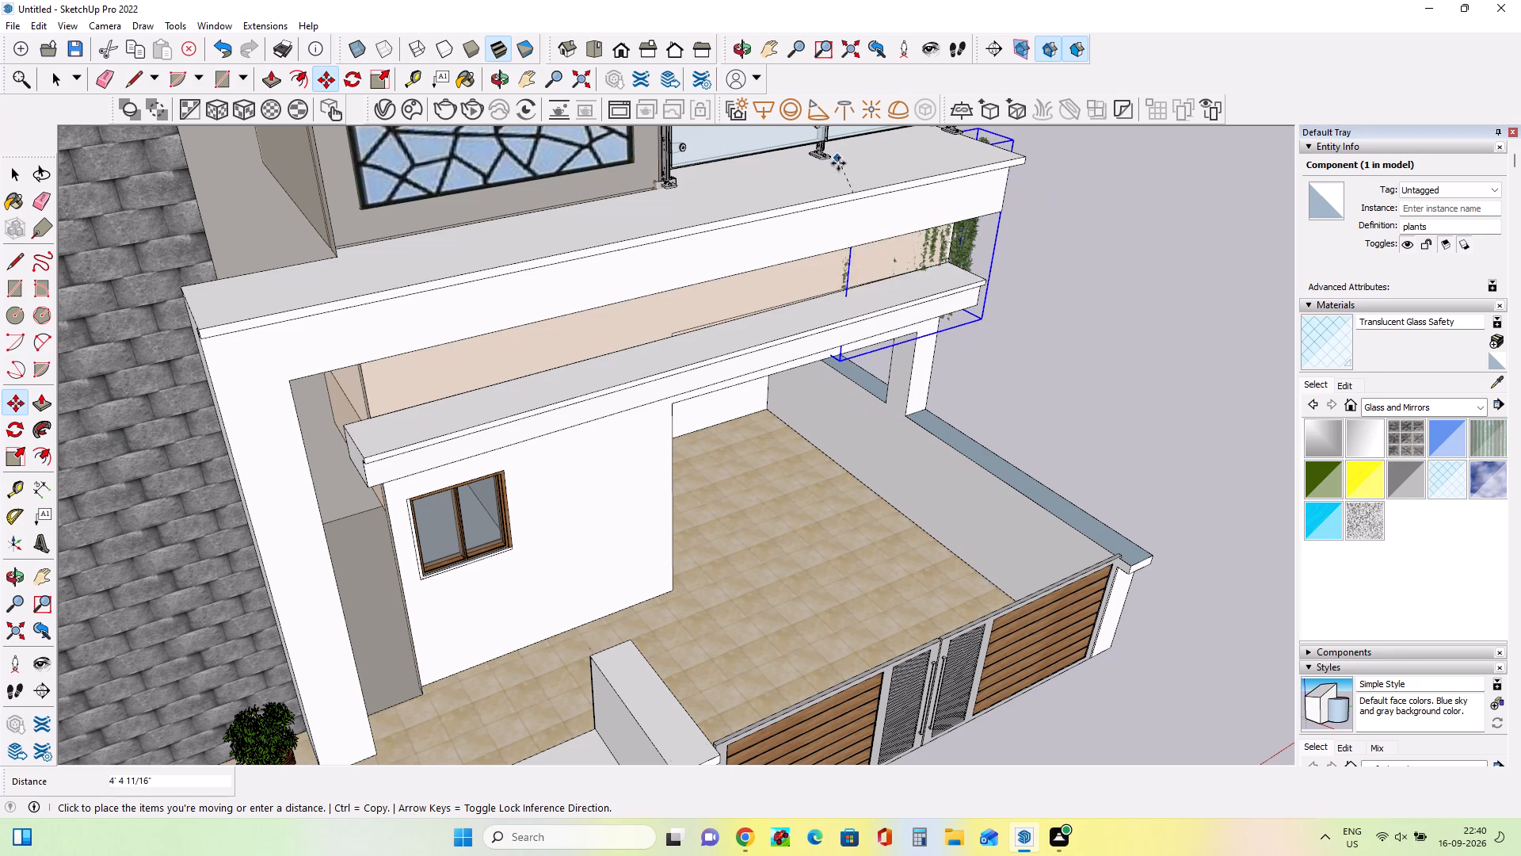
left_click(863, 199)
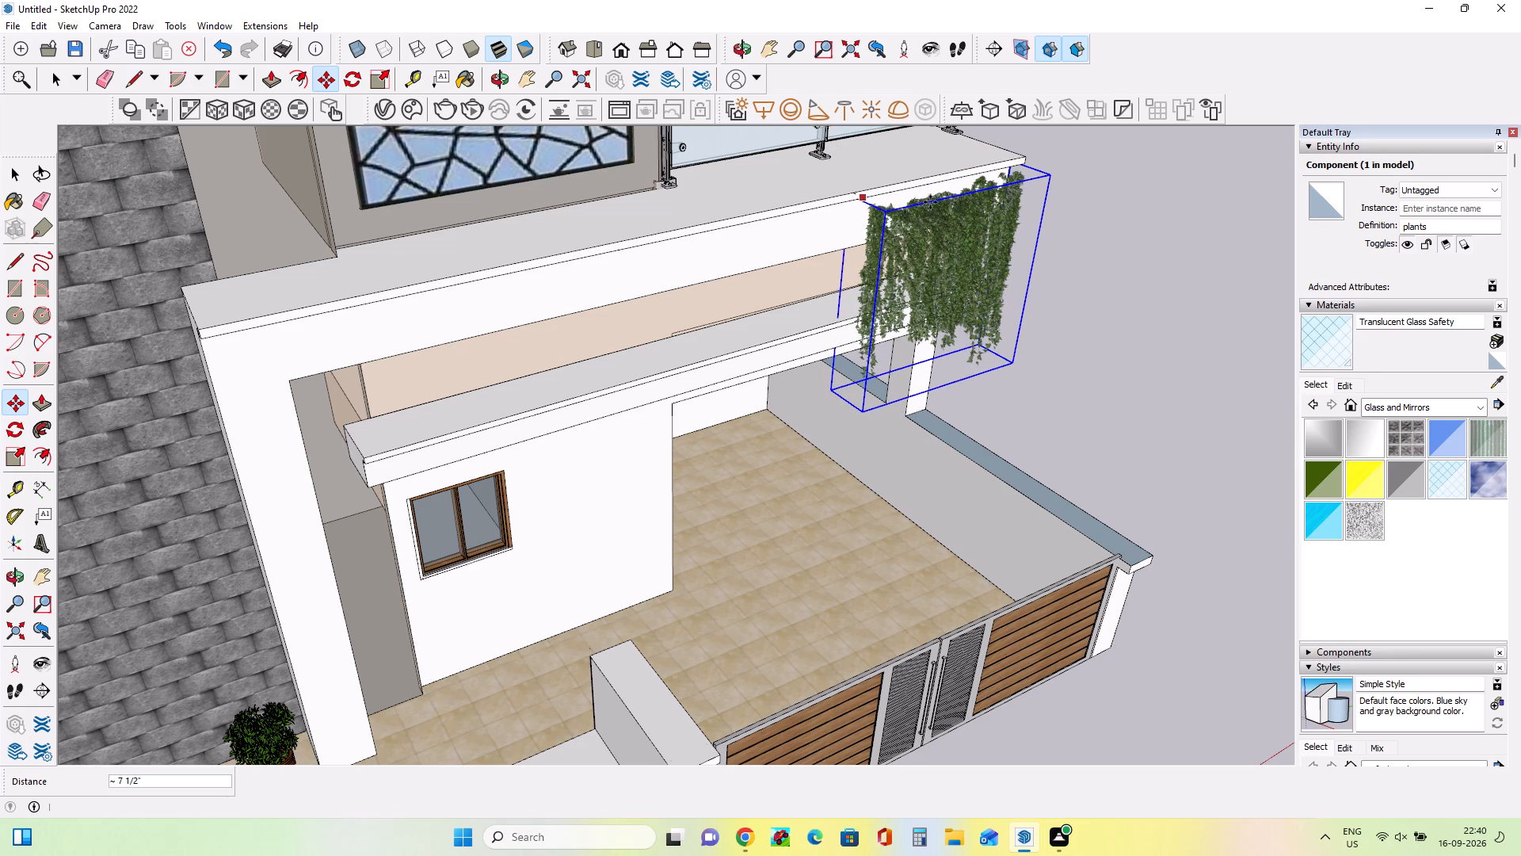
Raise the hanging greenery about 1' so its top reaches the balcony slab's upper edge.
middle_click_drag(1027, 205, 905, 243)
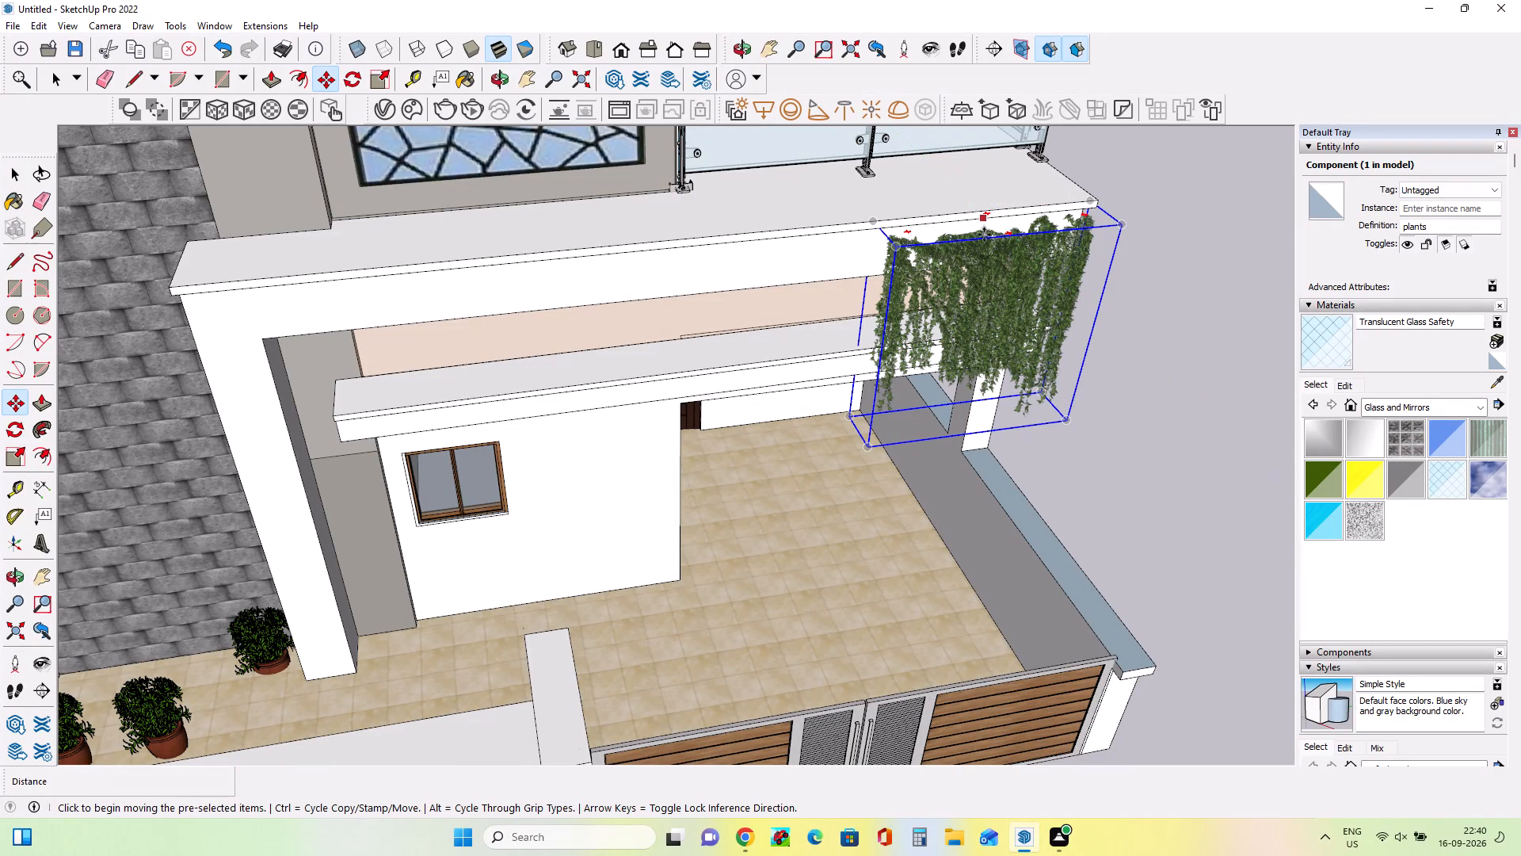
key("Escape")
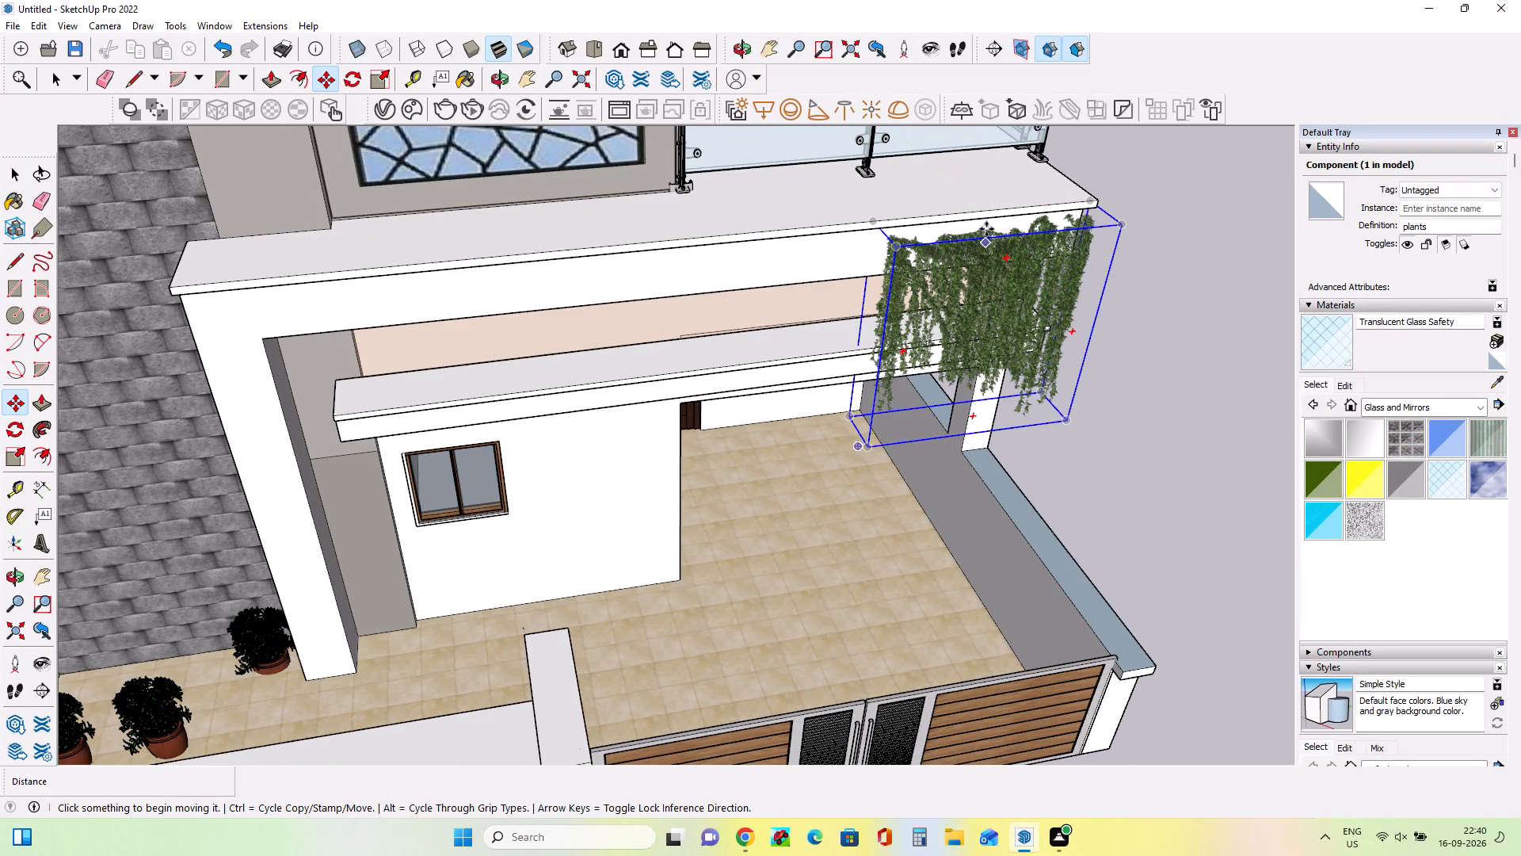
left_click(995, 246)
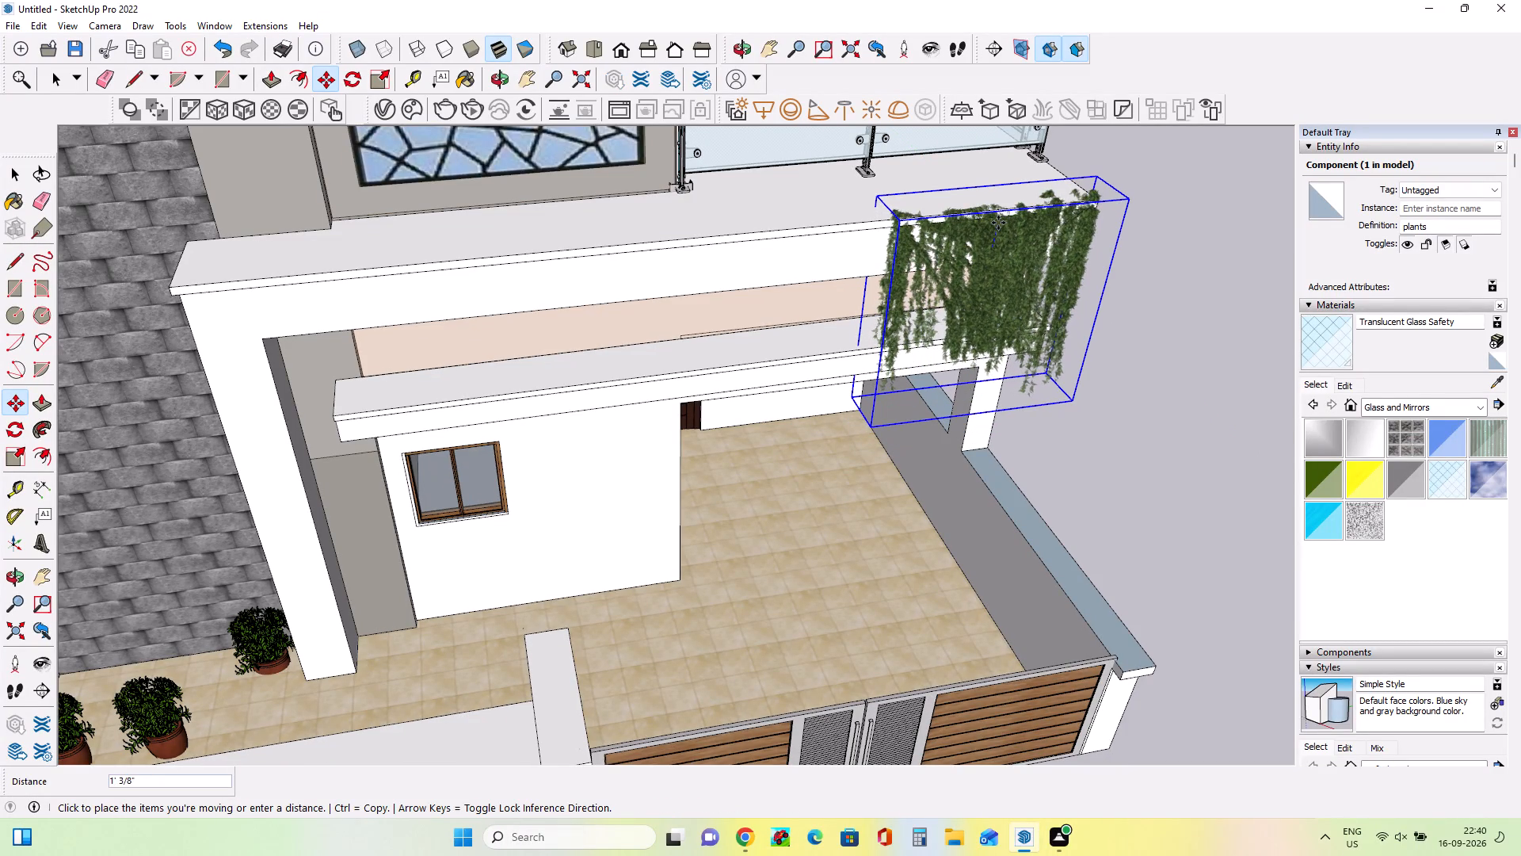
left_click(998, 224)
Import the Component_67 palm plant and place it on the low grey ledge in front of the potted plants.
middle_click_drag(1090, 392, 1074, 372)
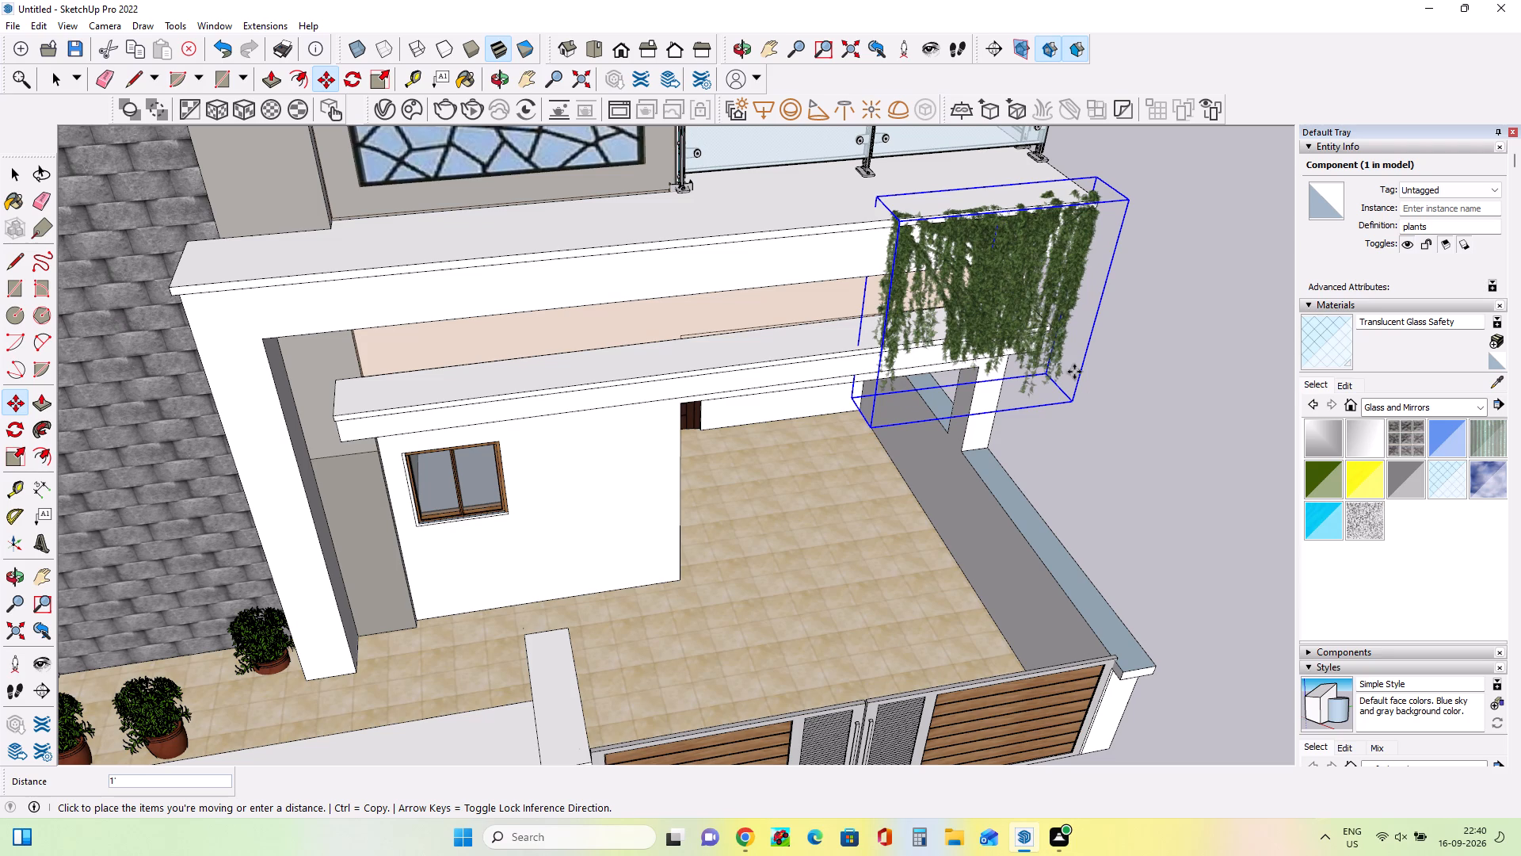
middle_click_drag(1074, 372, 940, 204)
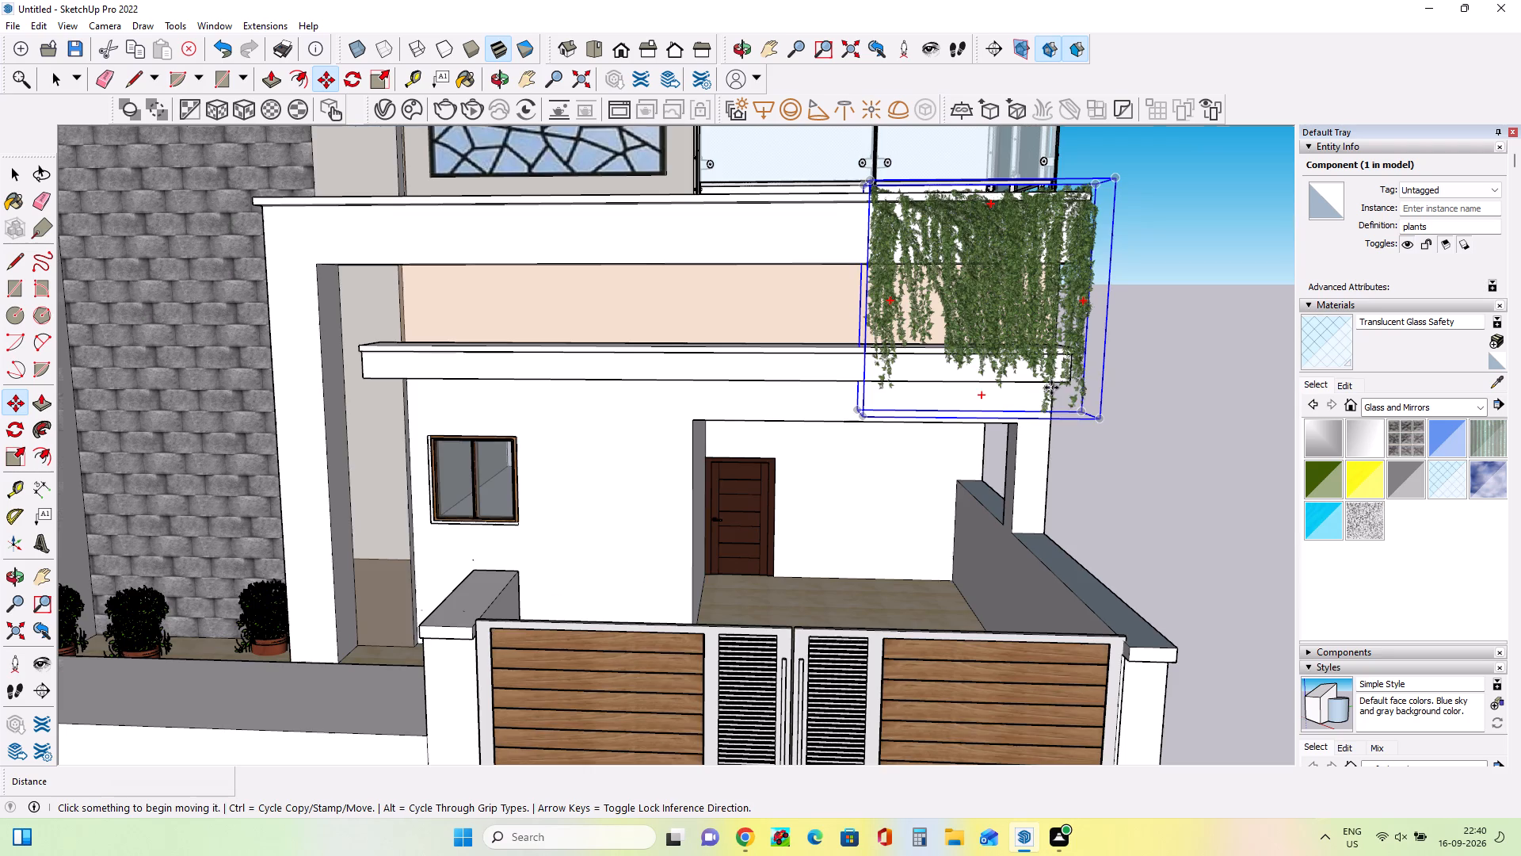
scroll(1051, 388, "down", 6)
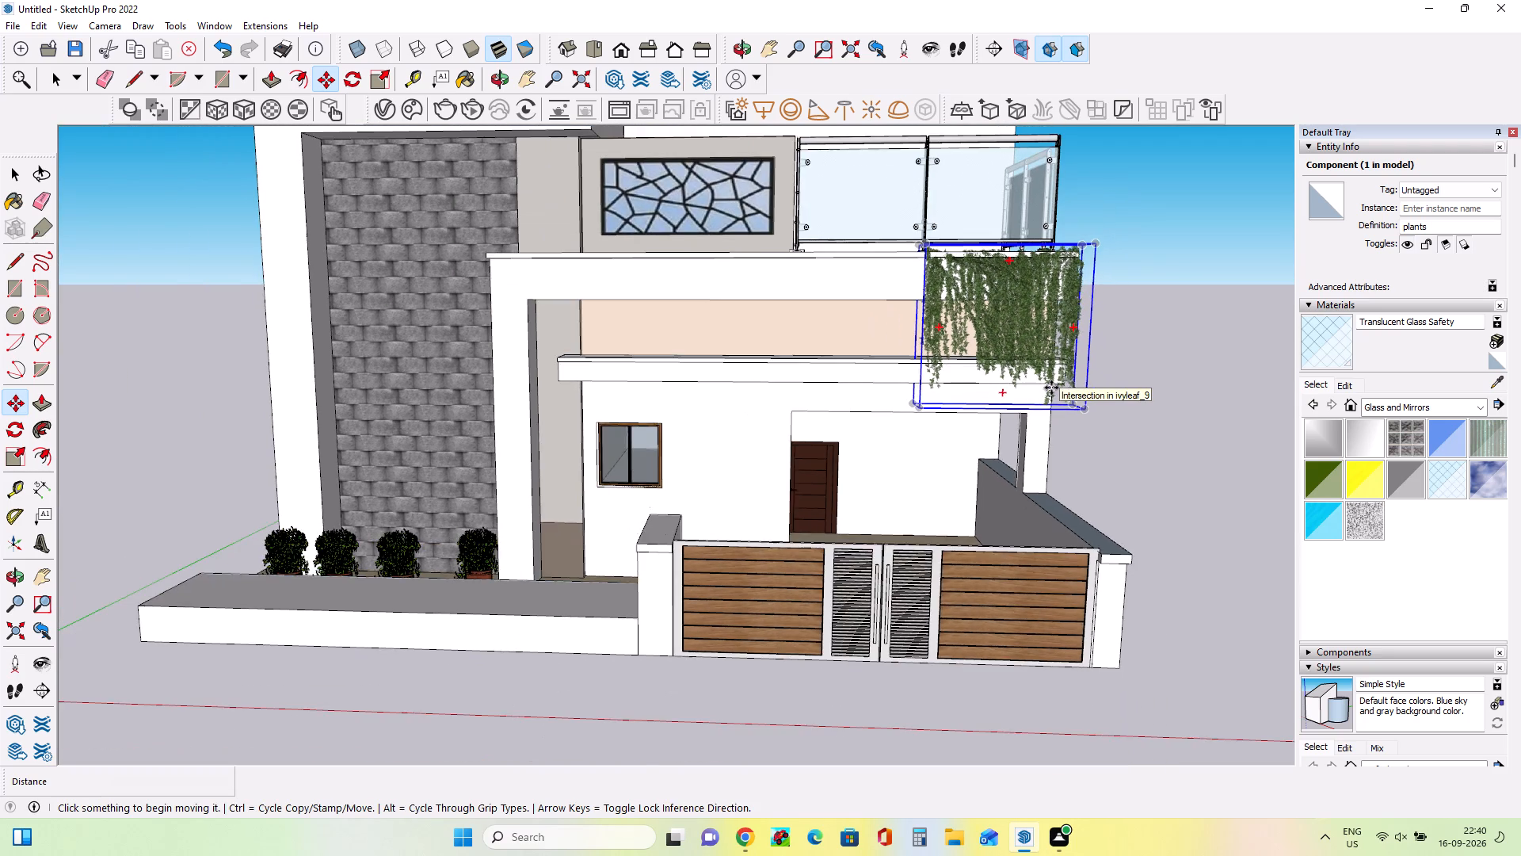
scroll(1051, 388, "down", 7)
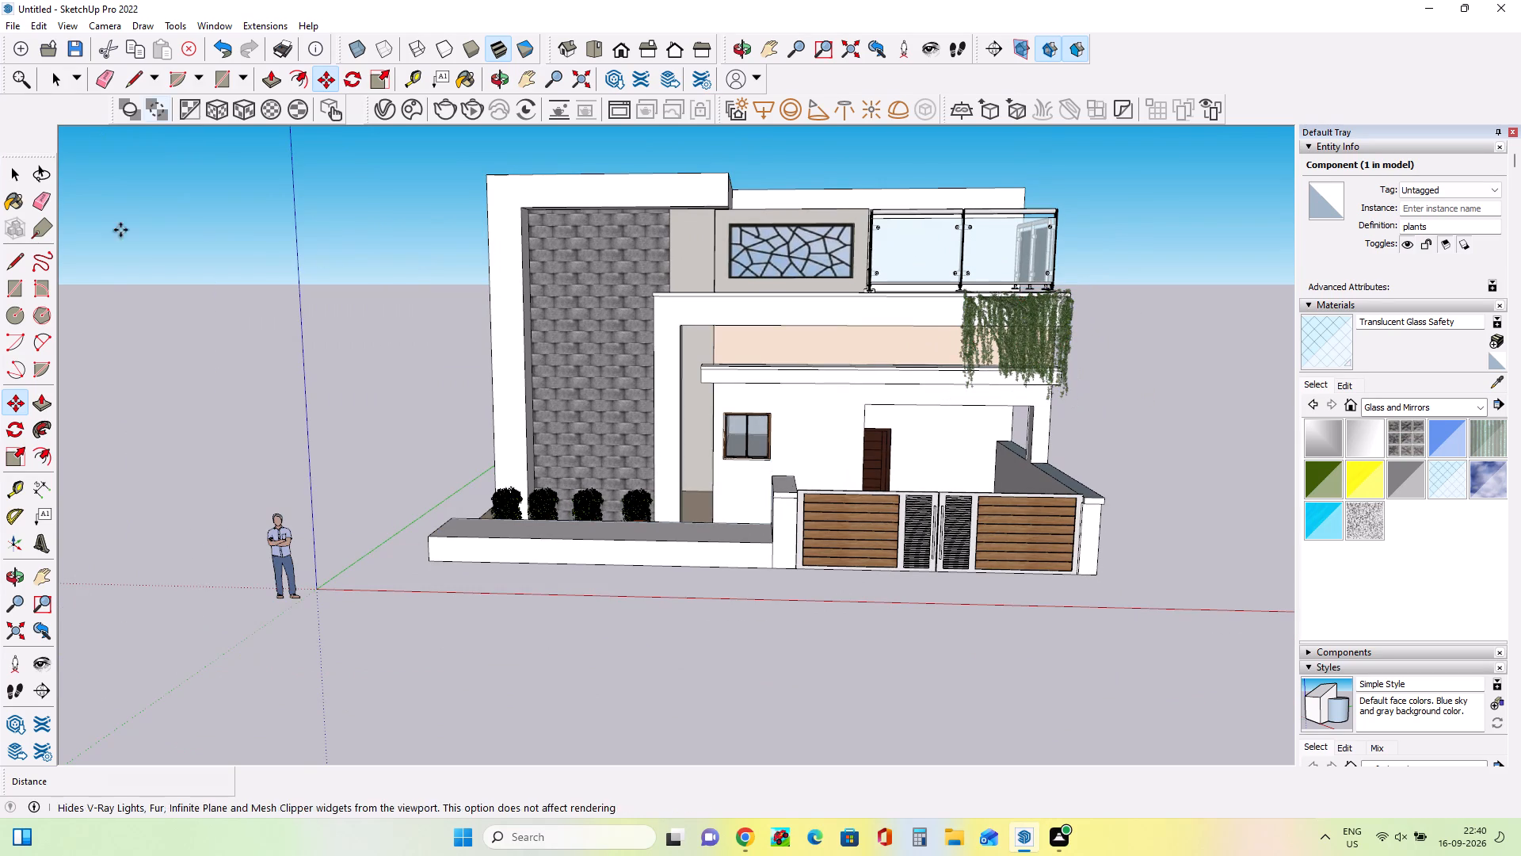
left_click(13, 21)
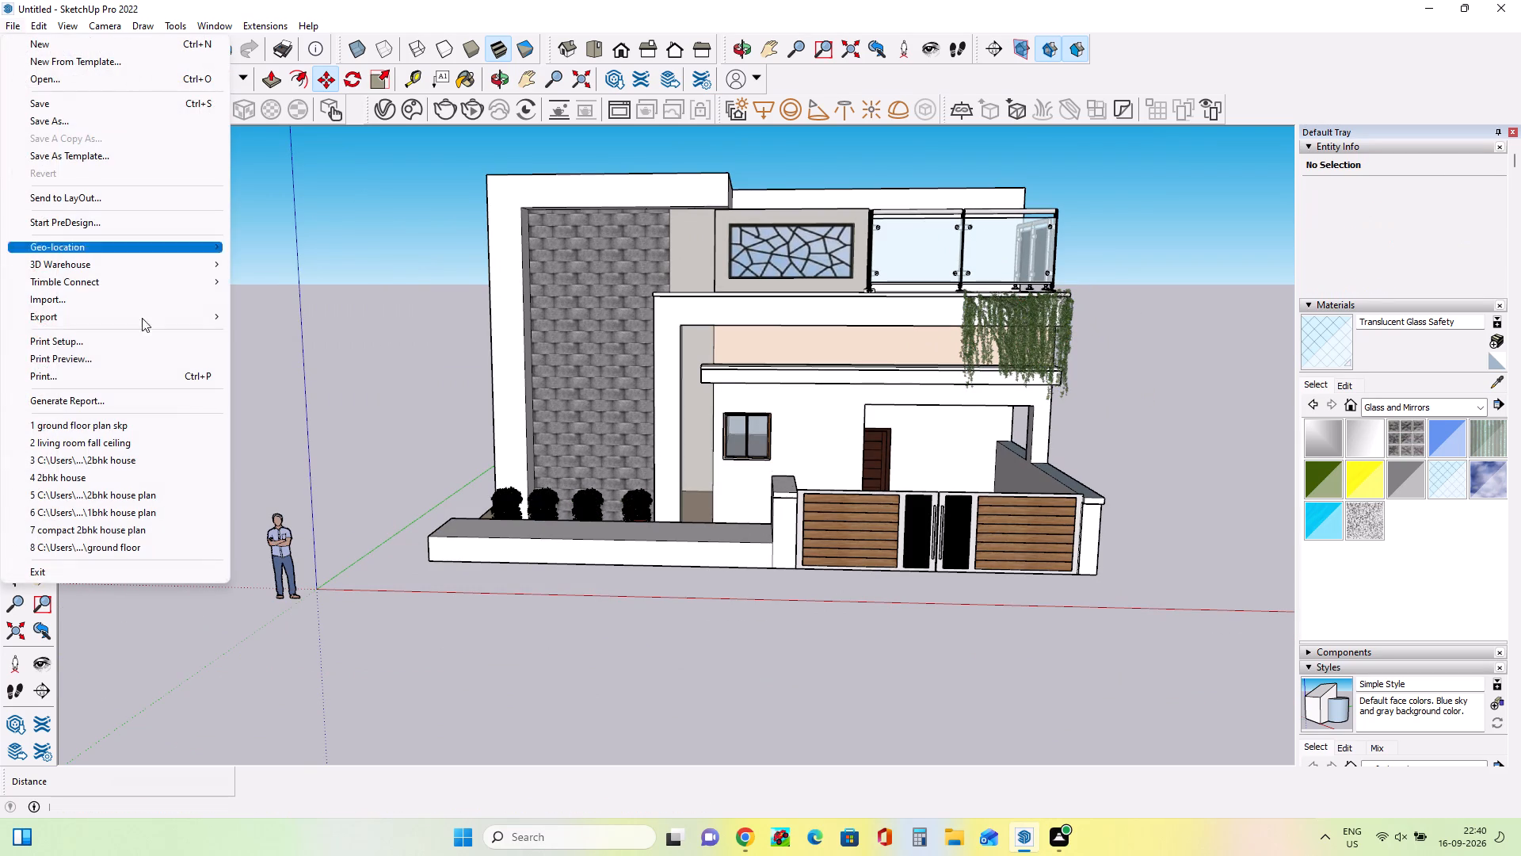
left_click(124, 296)
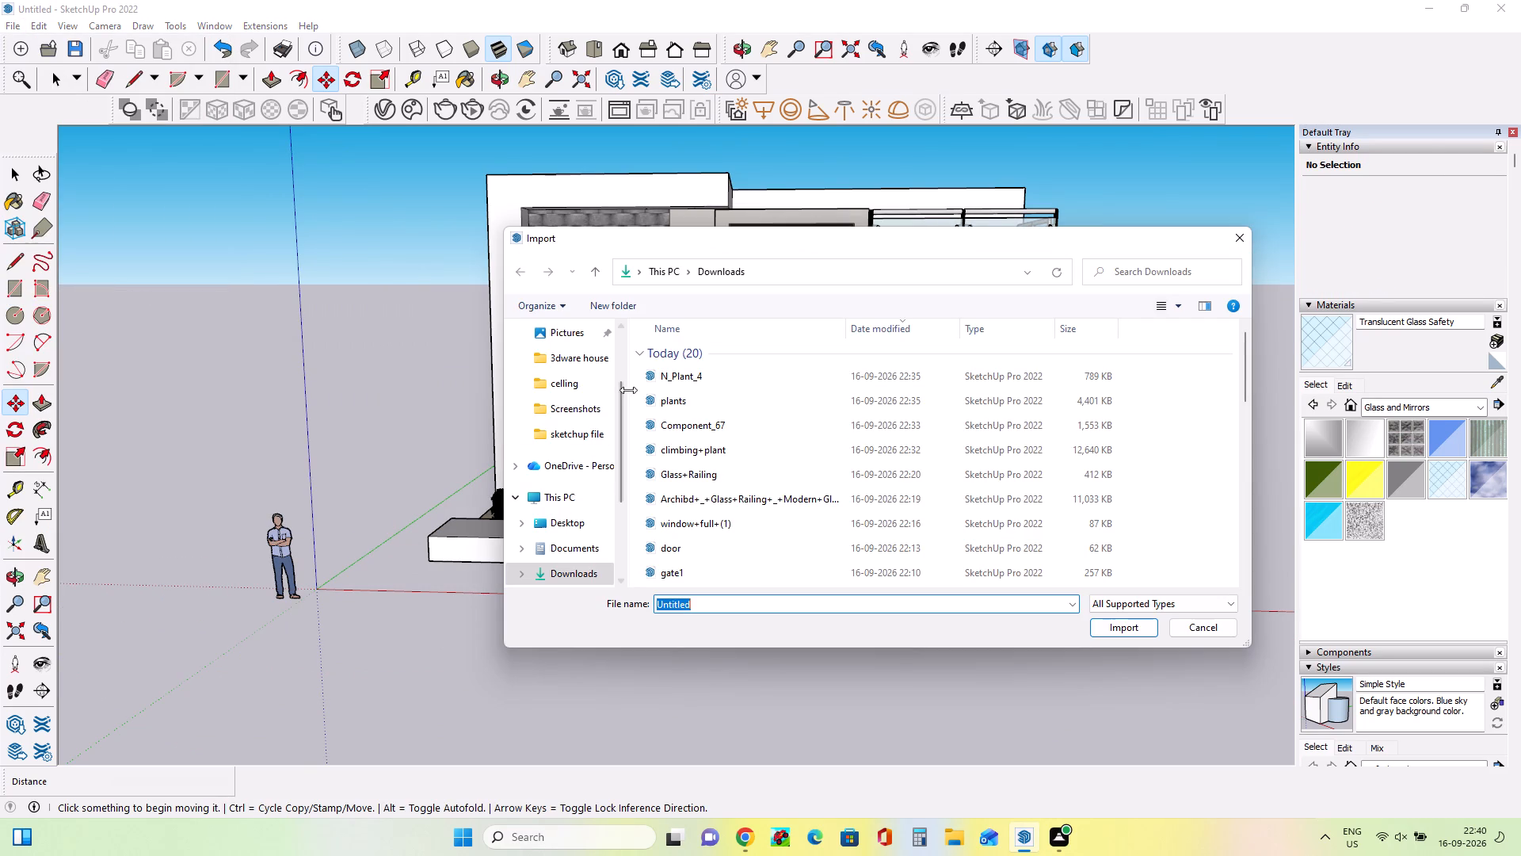
left_click(696, 428)
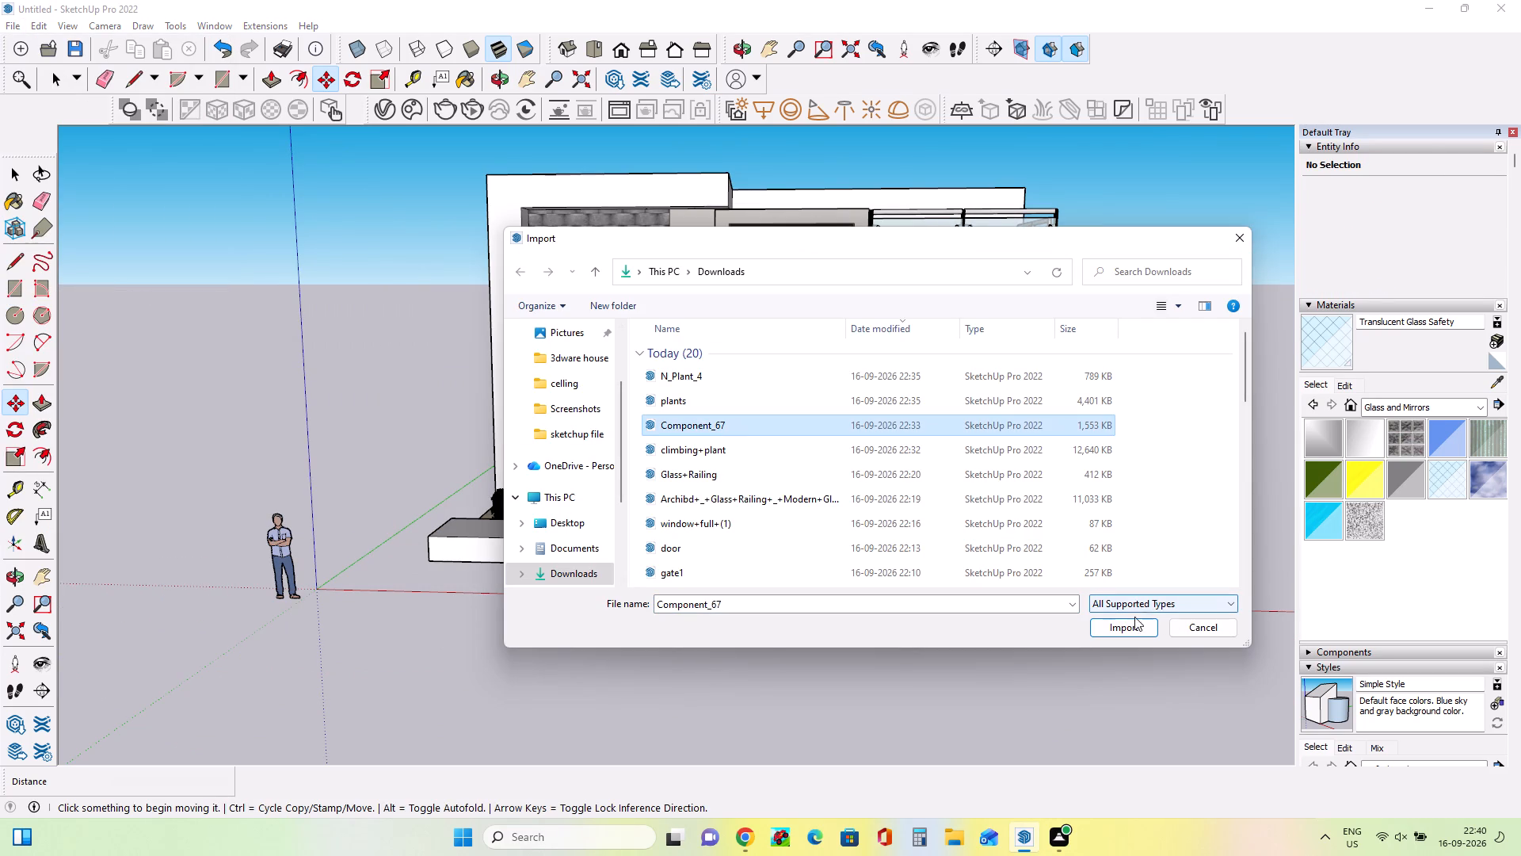
left_click(1140, 631)
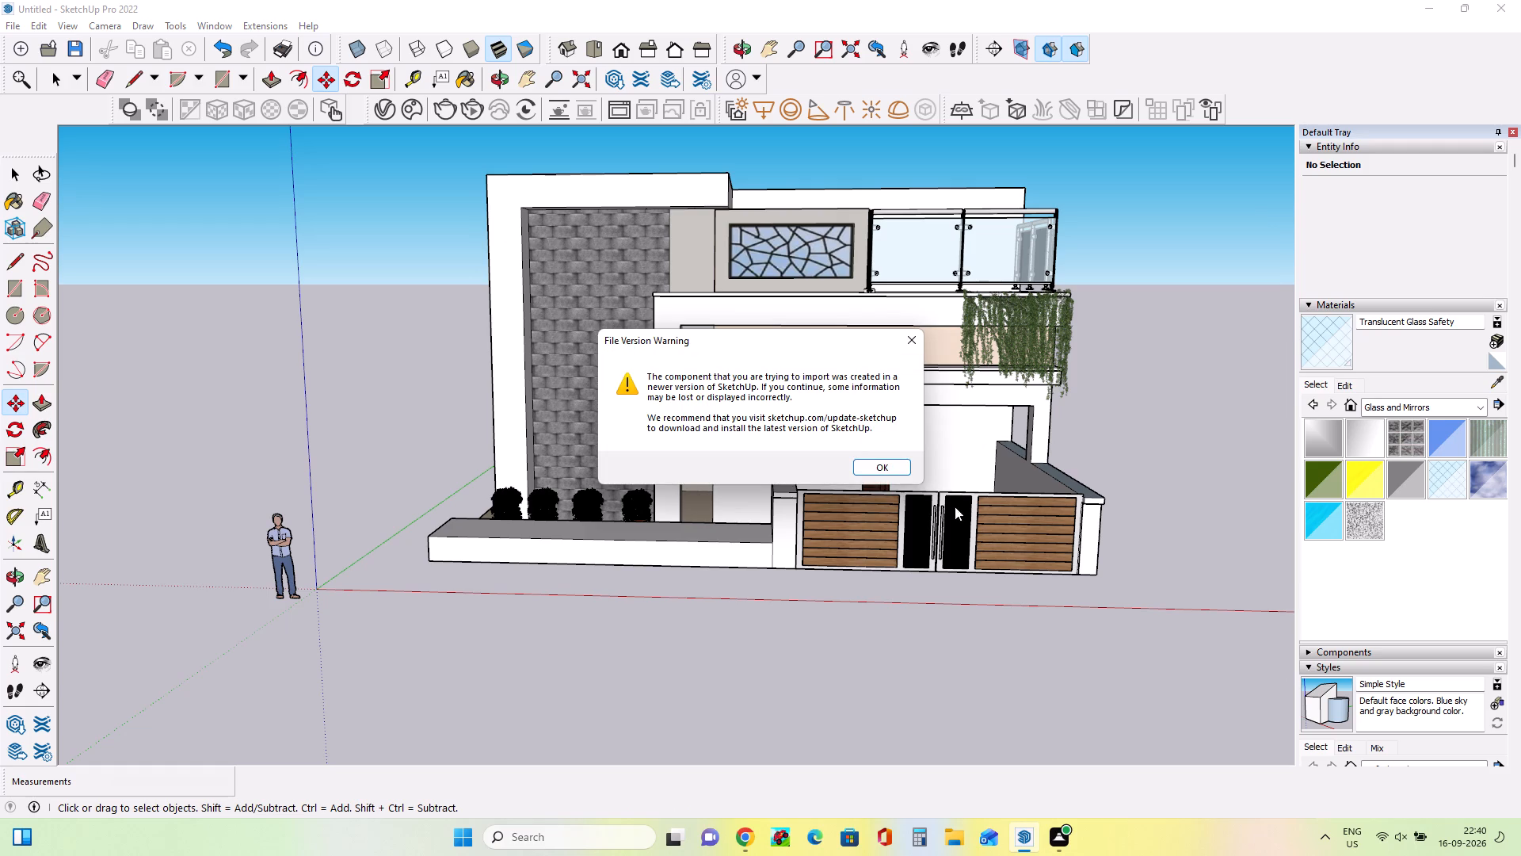
left_click(889, 468)
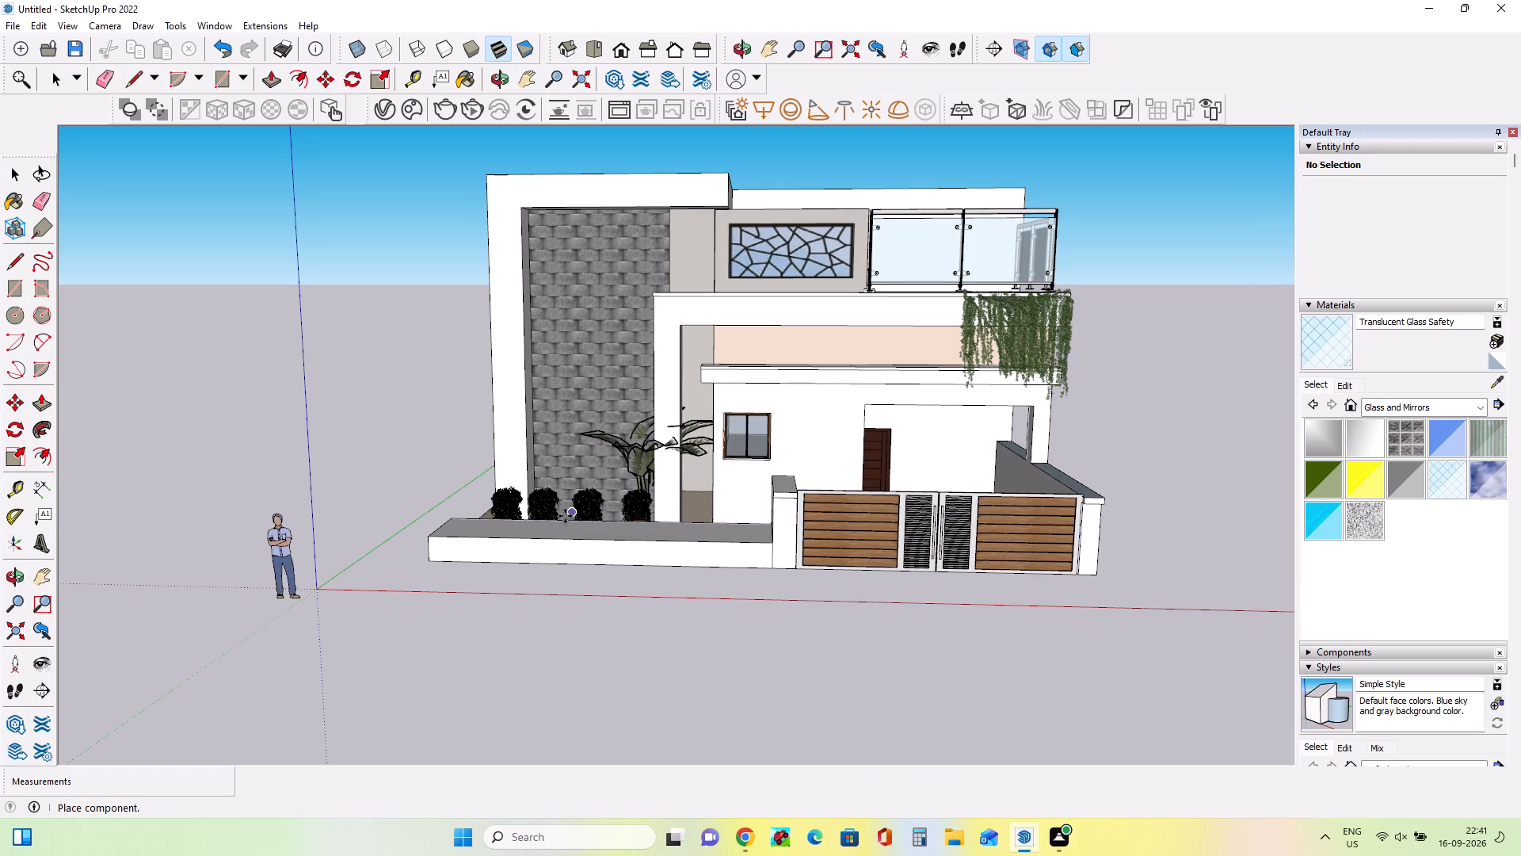
middle_click_drag(635, 518, 787, 662)
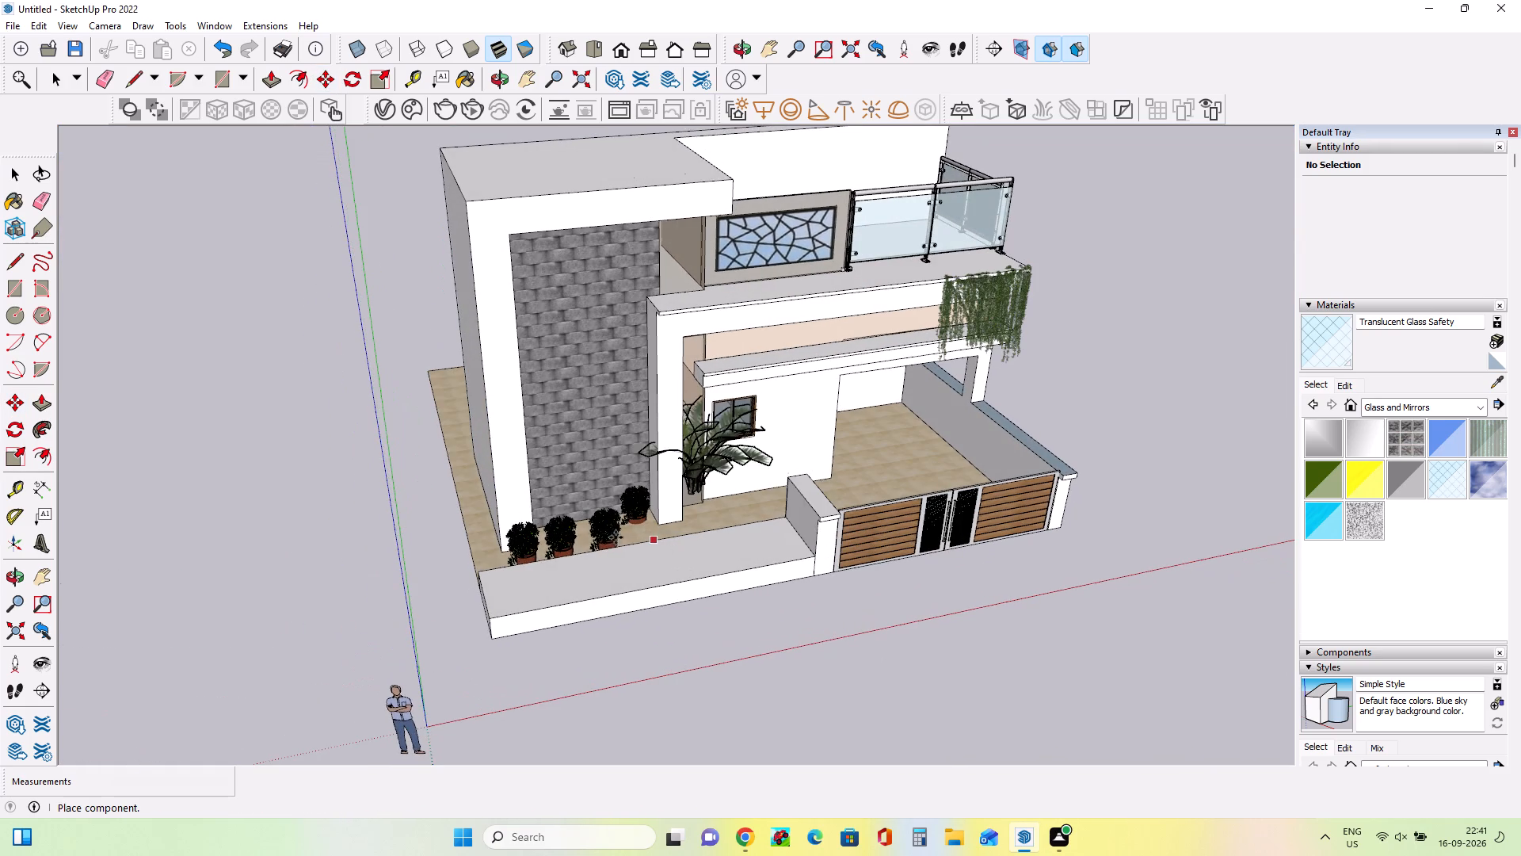
left_click(611, 586)
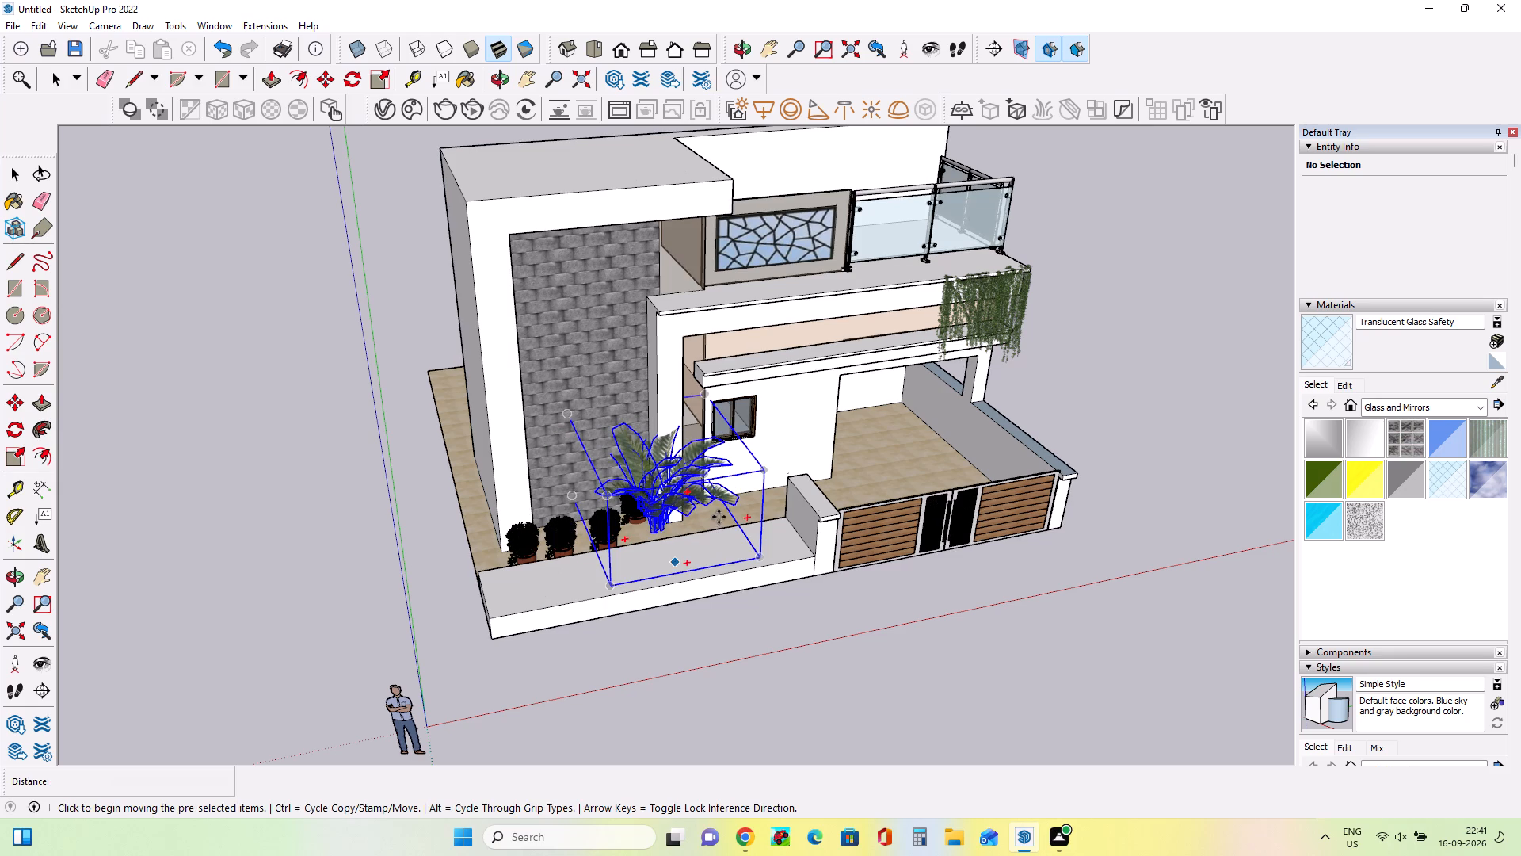
Shift the palm plant about 10 5/8" from its base, near the front edge of the tiled strip.
middle_click_drag(719, 517, 540, 584)
middle_click_drag(635, 597, 680, 476)
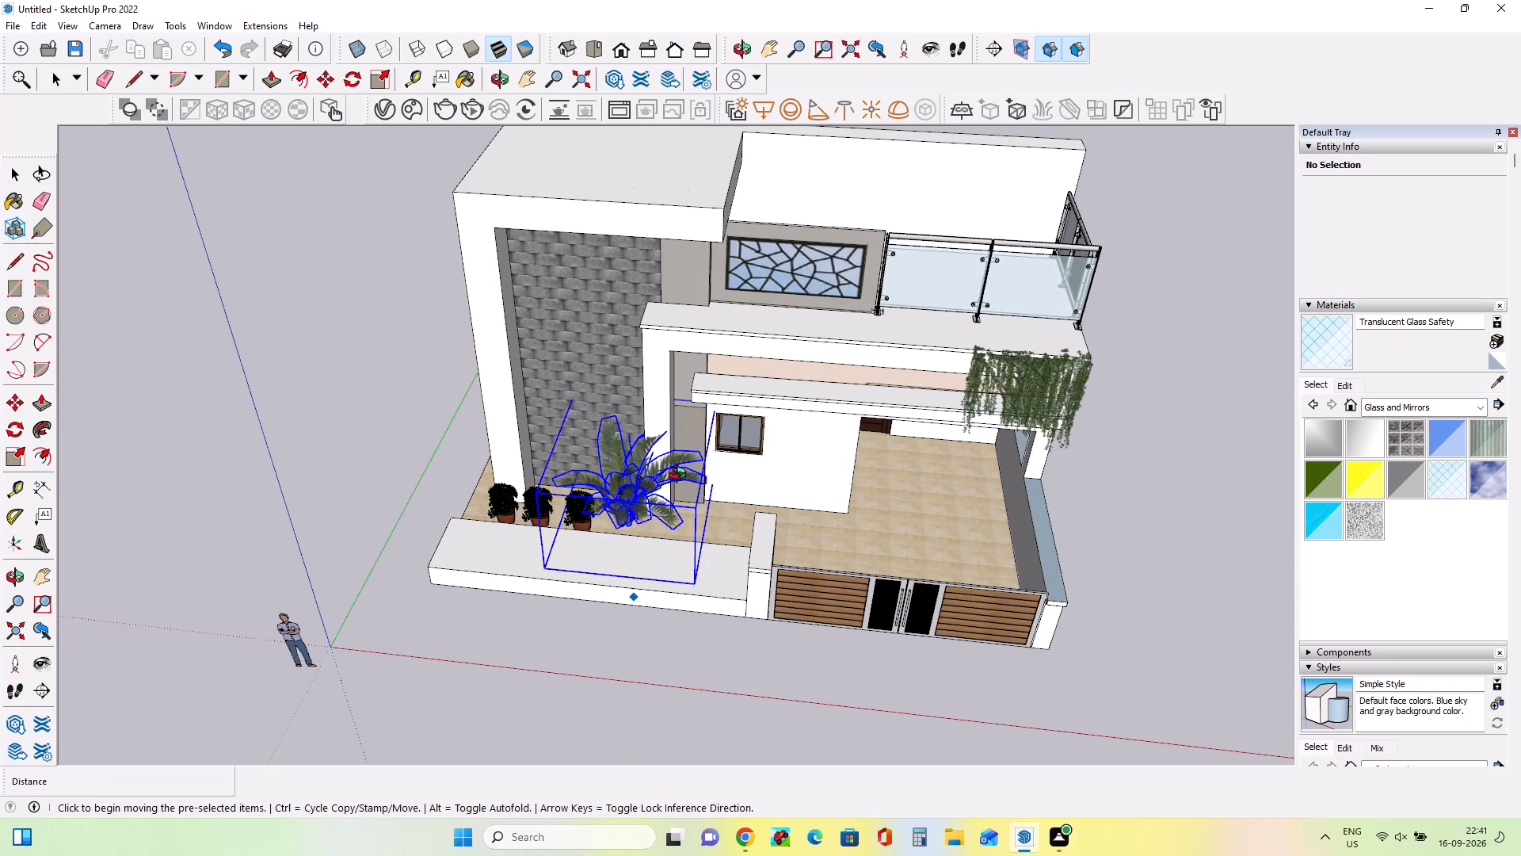
middle_click_drag(680, 476, 717, 364)
scroll(637, 556, "up", 8)
middle_click_drag(635, 536, 650, 671)
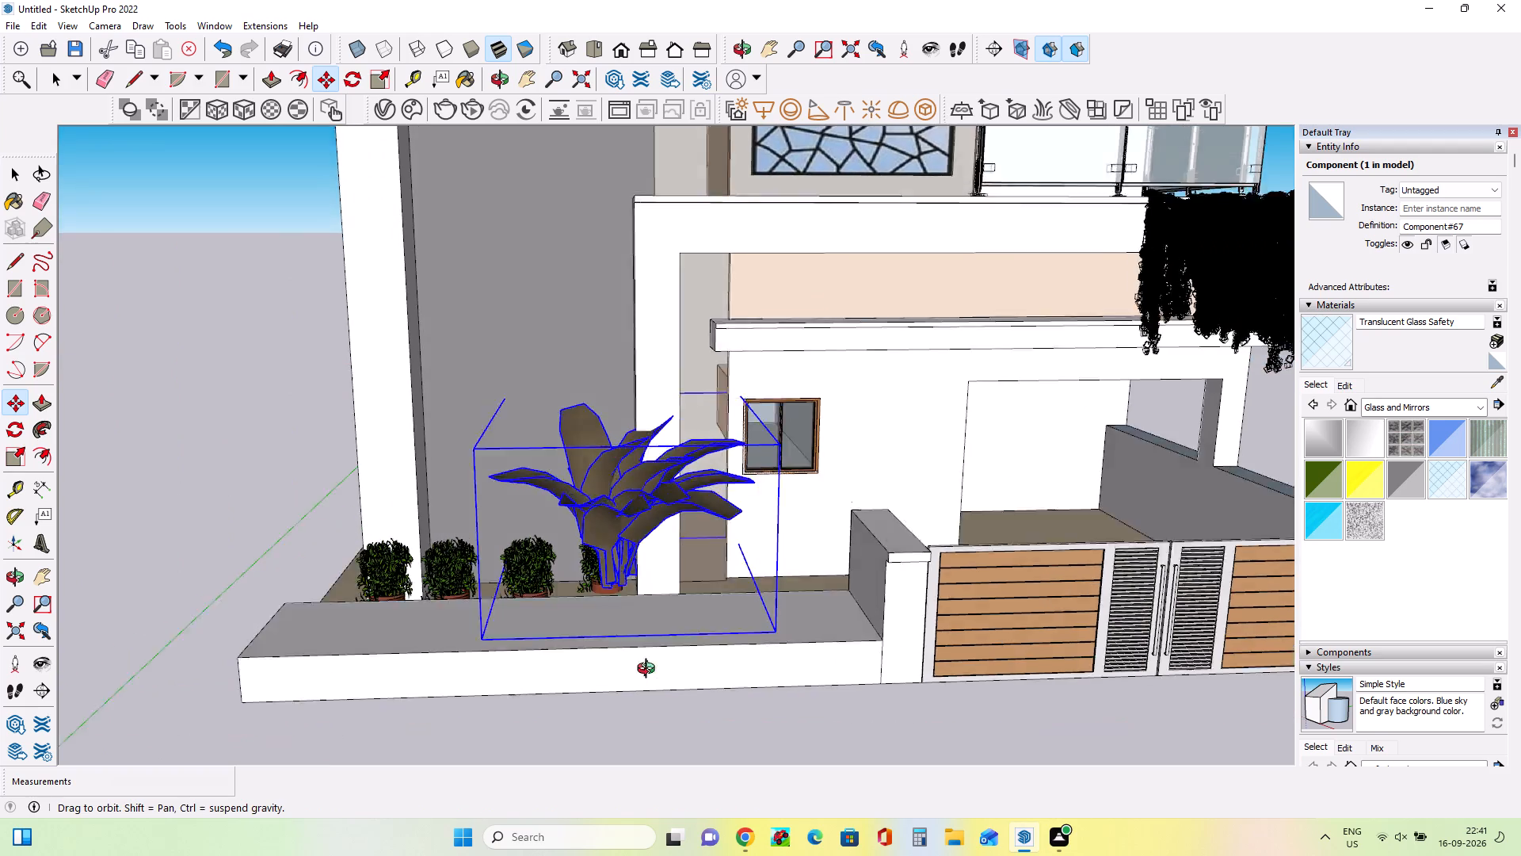
middle_click_drag(650, 671, 651, 682)
left_click(630, 613)
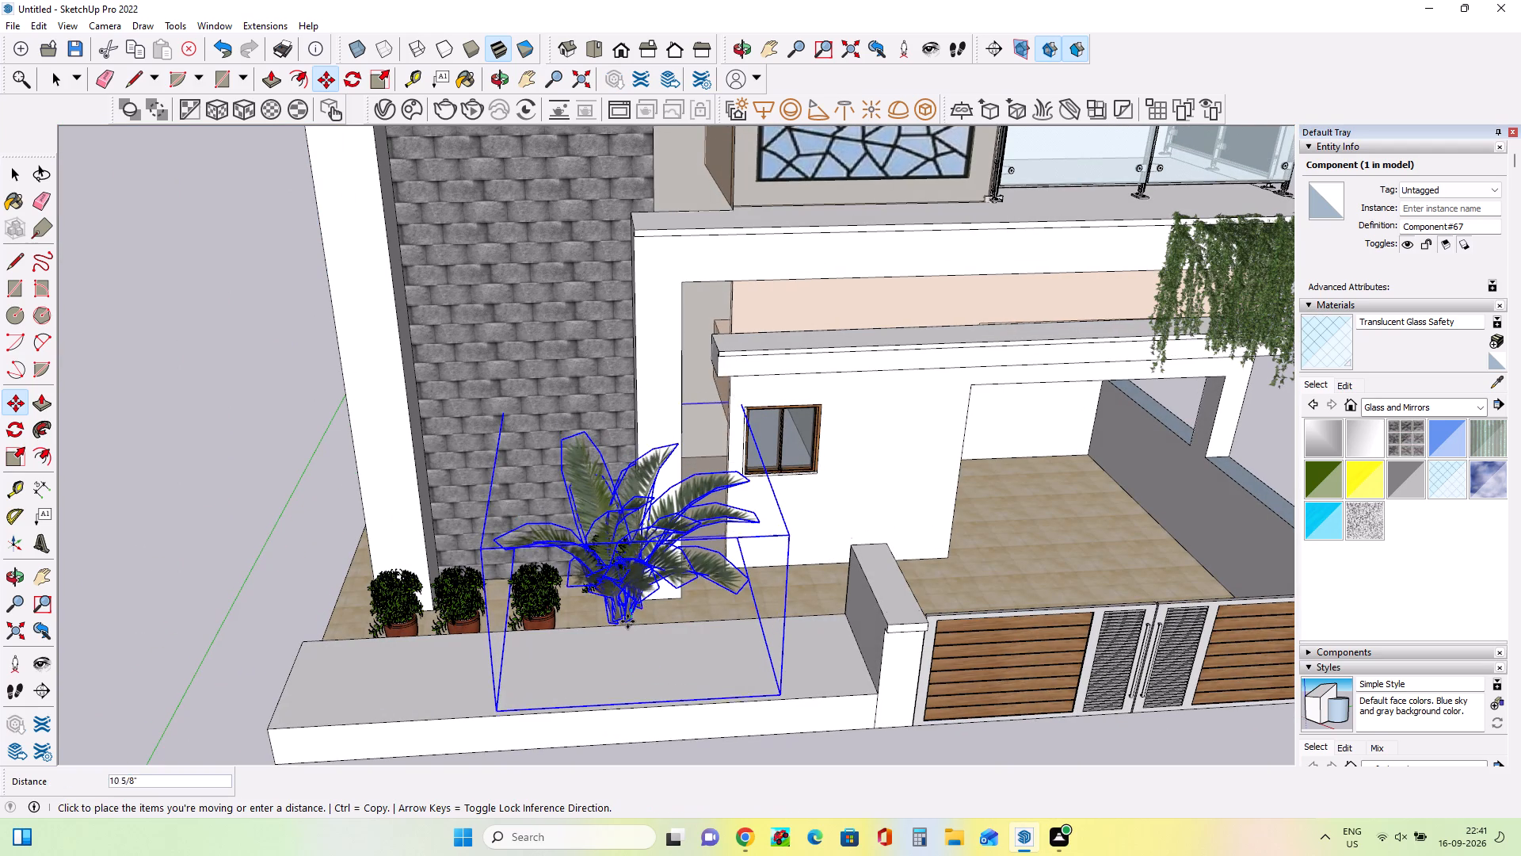
left_click(627, 621)
Move the palm plant about 11 1/8" towards the house so its stems stand over the tiled strip.
middle_click_drag(673, 621, 1149, 600)
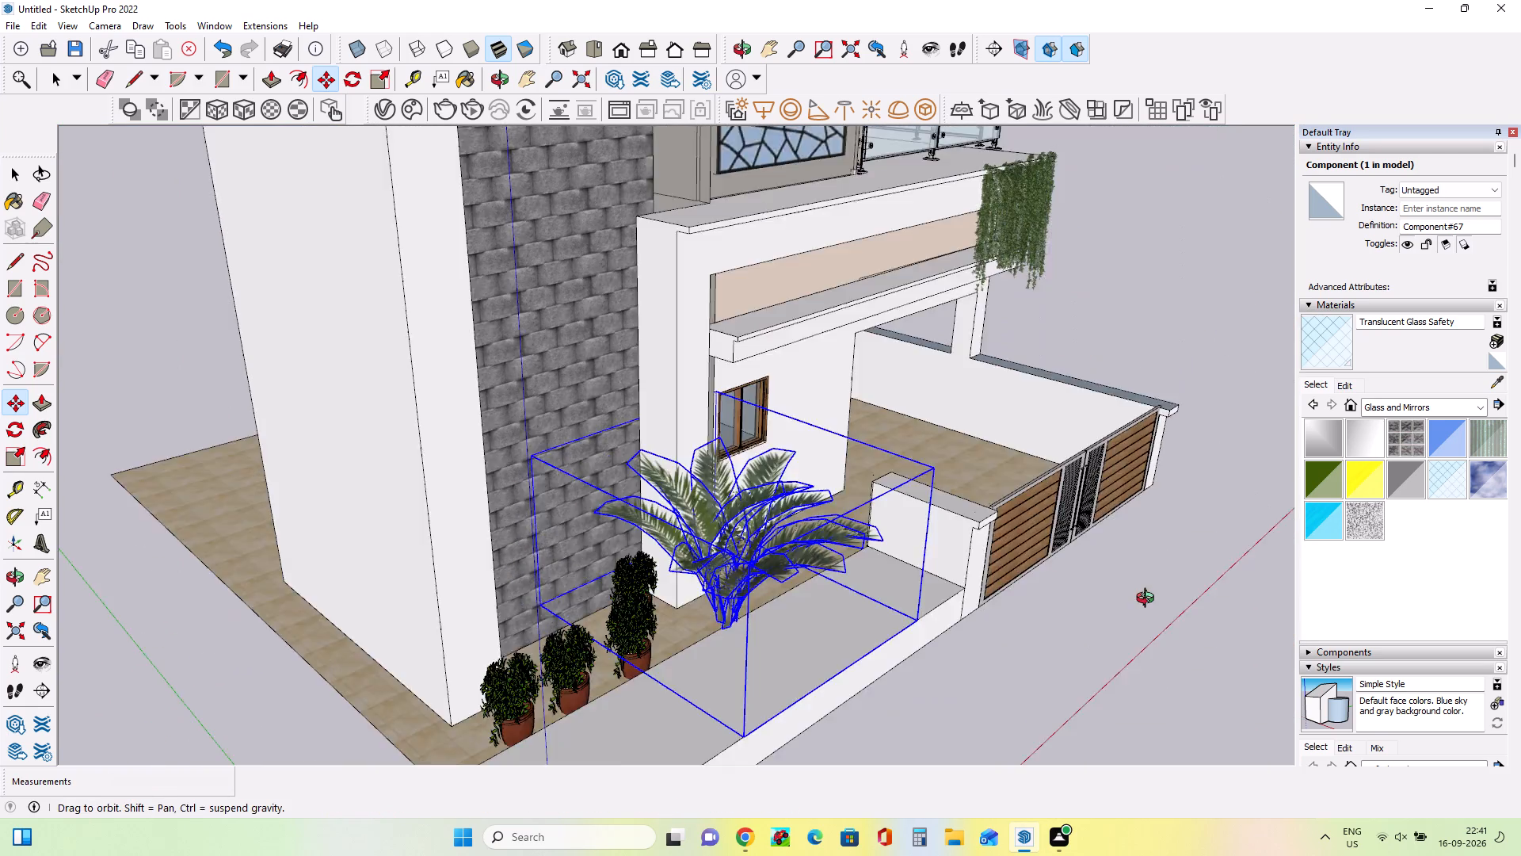
middle_click_drag(1149, 600, 1153, 599)
middle_click_drag(756, 617, 806, 627)
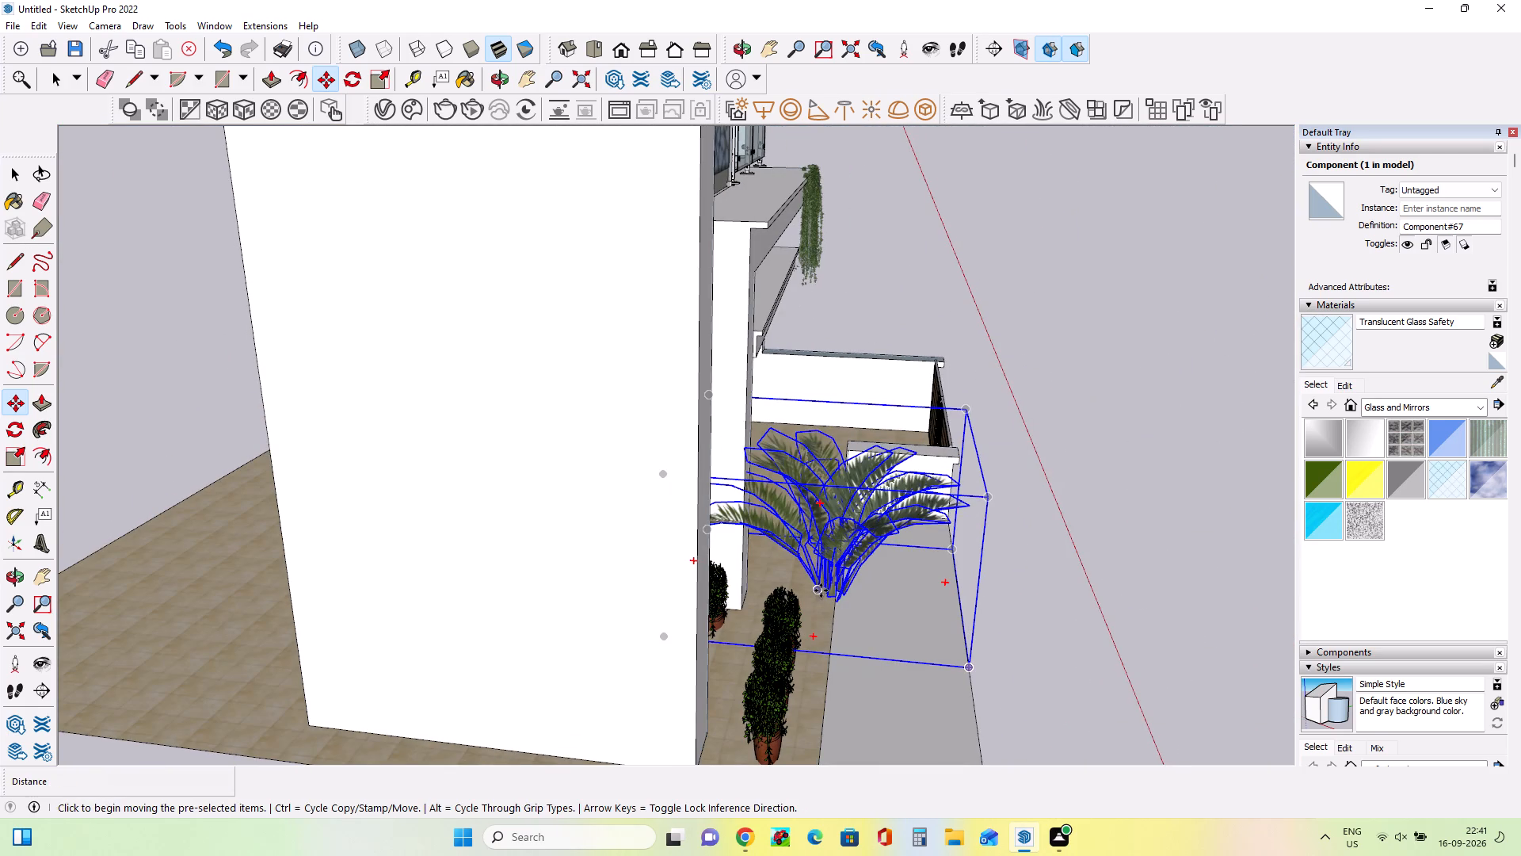
left_click(821, 590)
scroll(801, 584, "up", 5)
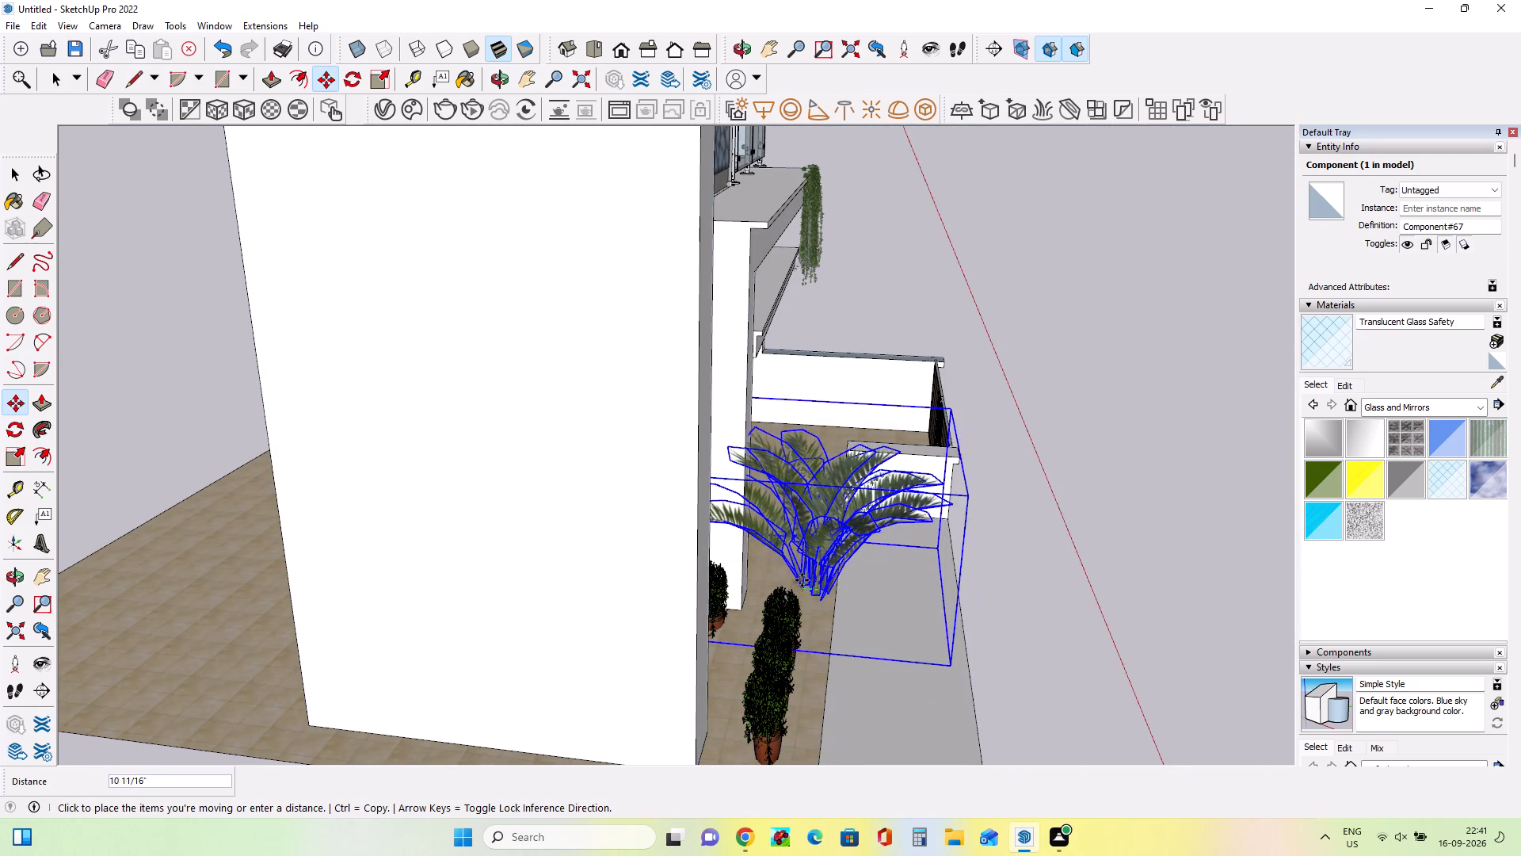
scroll(808, 577, "up", 4)
left_click(798, 590)
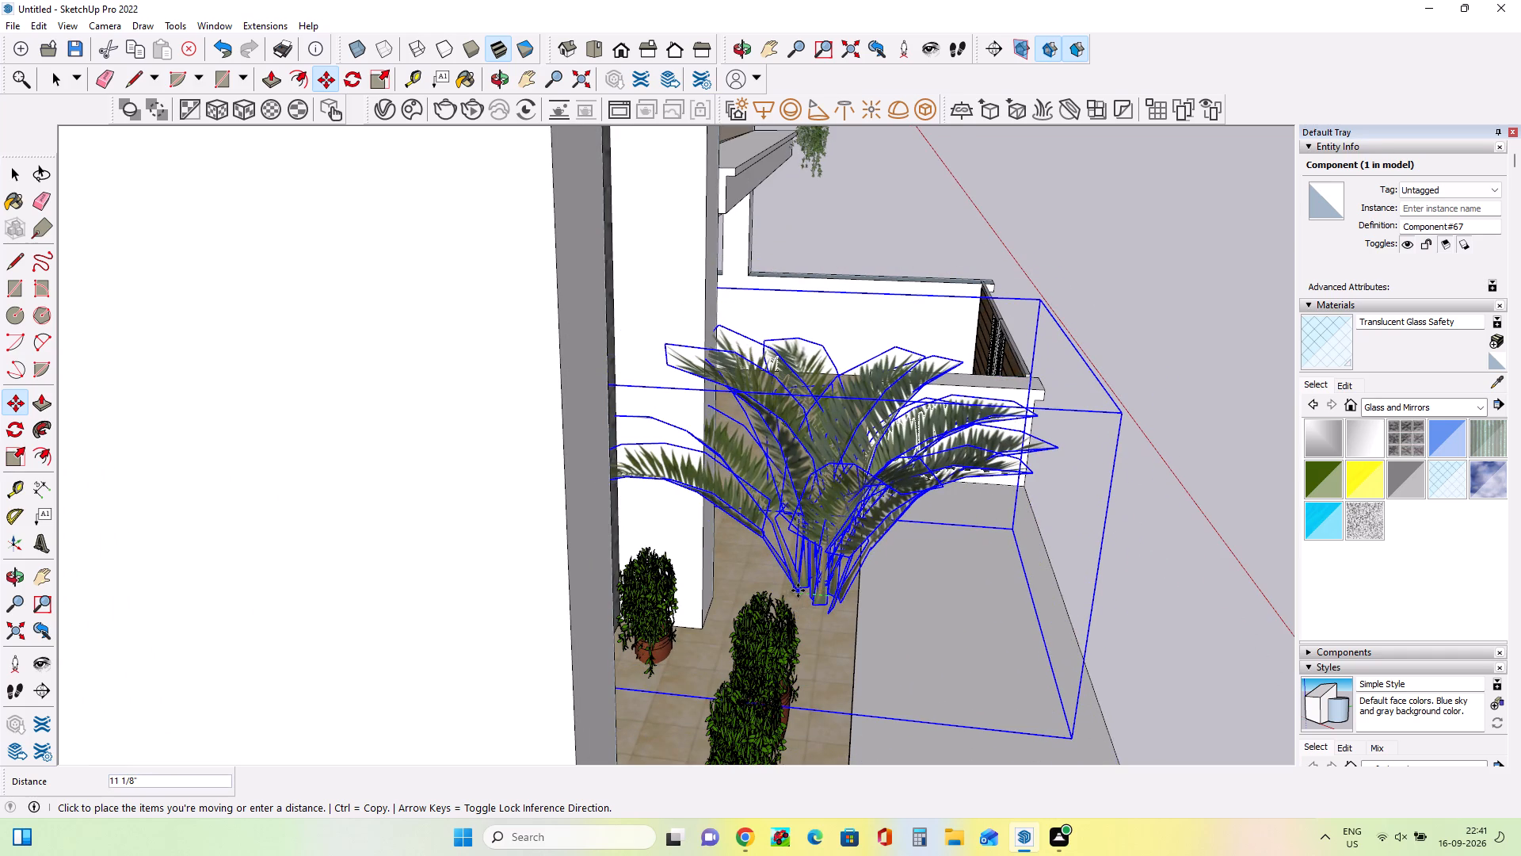
Scale the palm plant uniformly to about 0.66 and reduce its height.
left_click(17, 459)
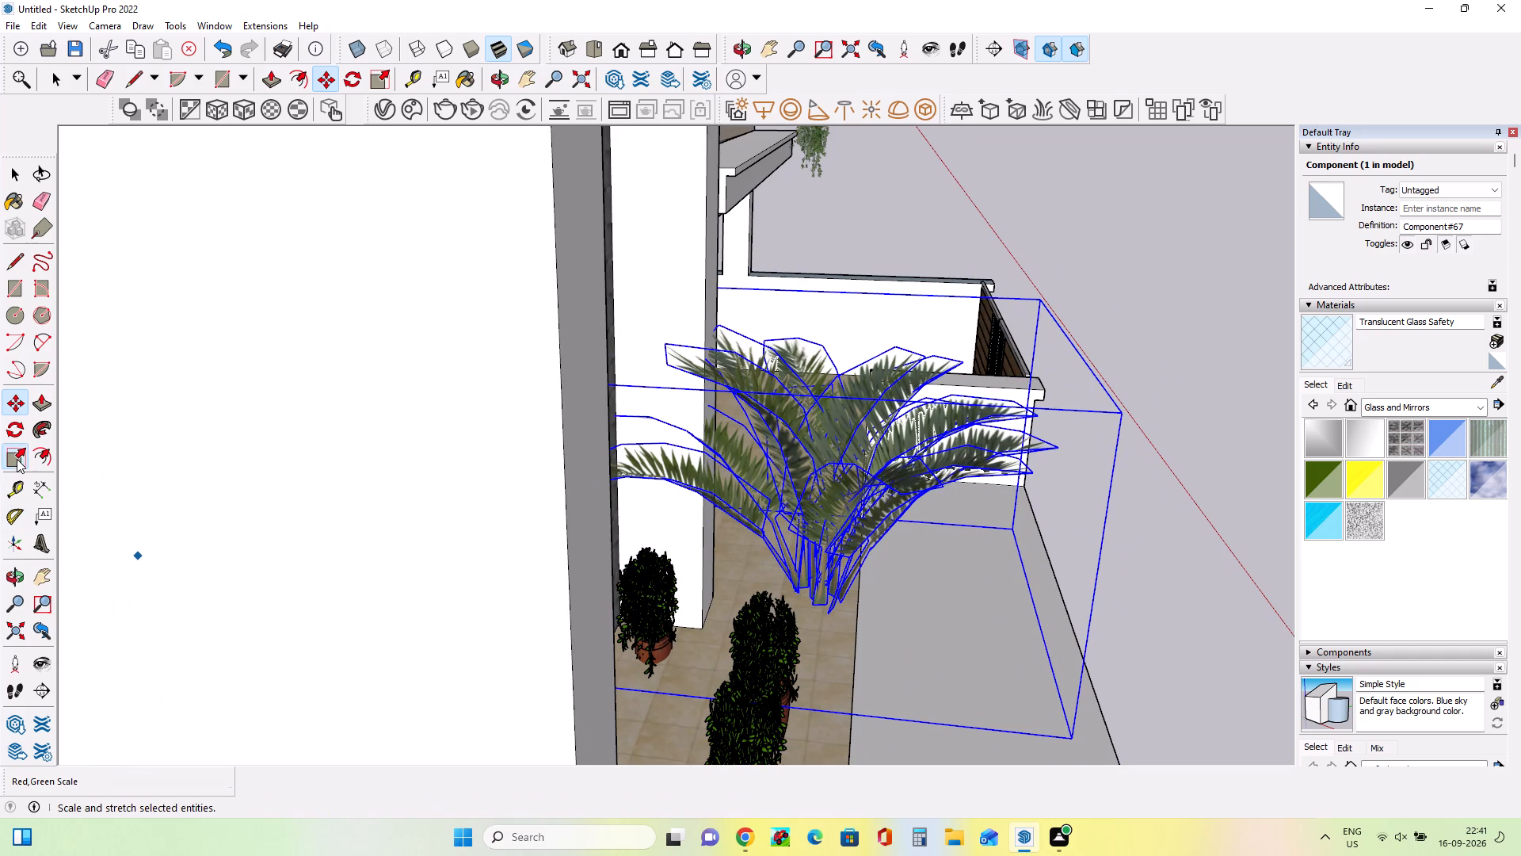
left_click_drag(1121, 407, 986, 419)
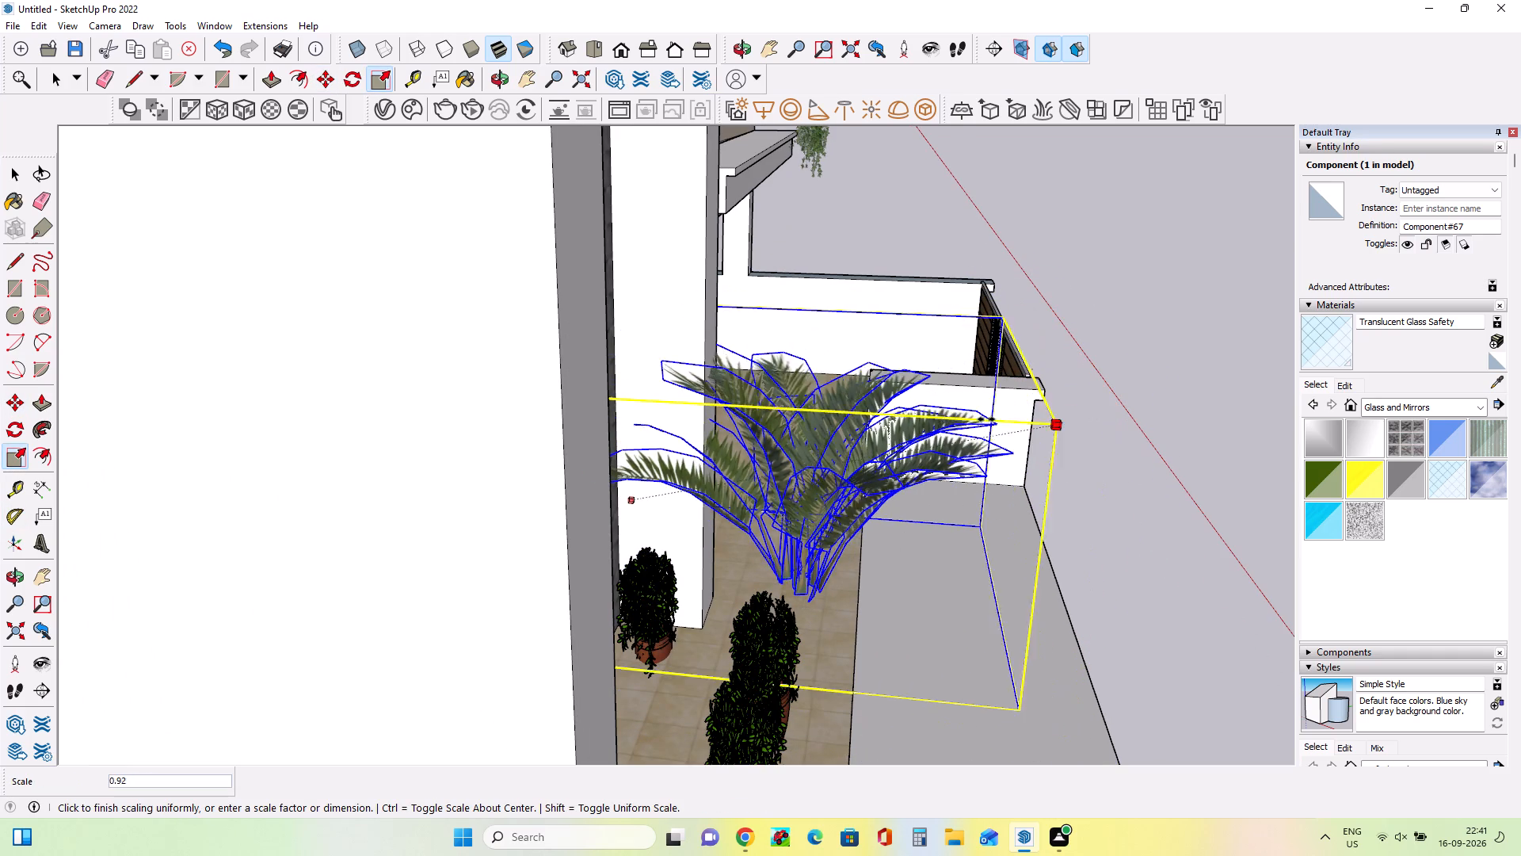
left_click_drag(986, 419, 889, 464)
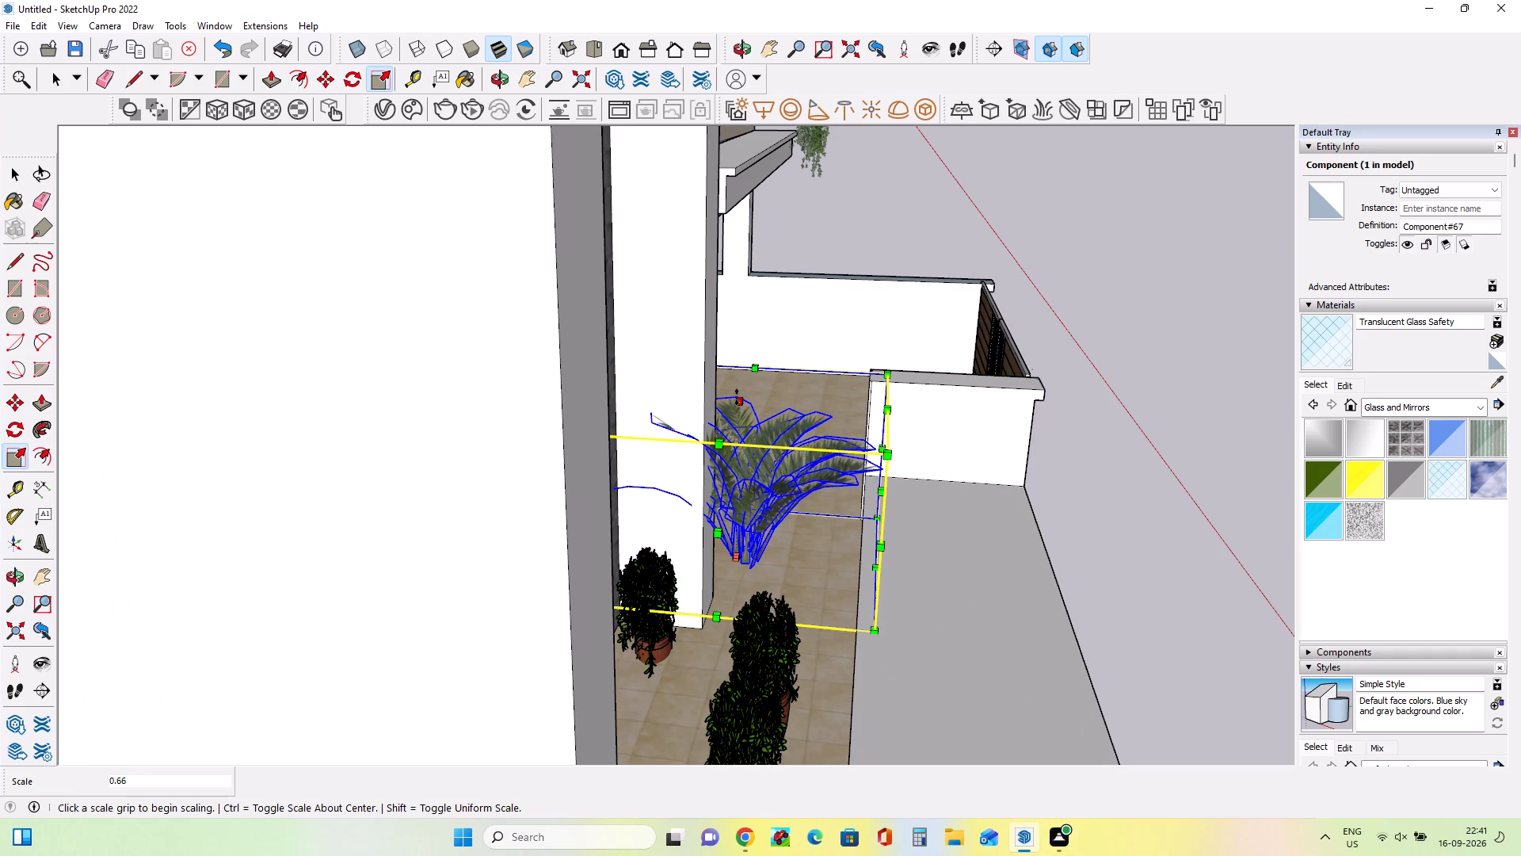
left_click_drag(737, 397, 738, 447)
Scale the palm plant uniformly to about 0.60, and stretch its height by about 1.66.
middle_click_drag(1009, 488, 906, 530)
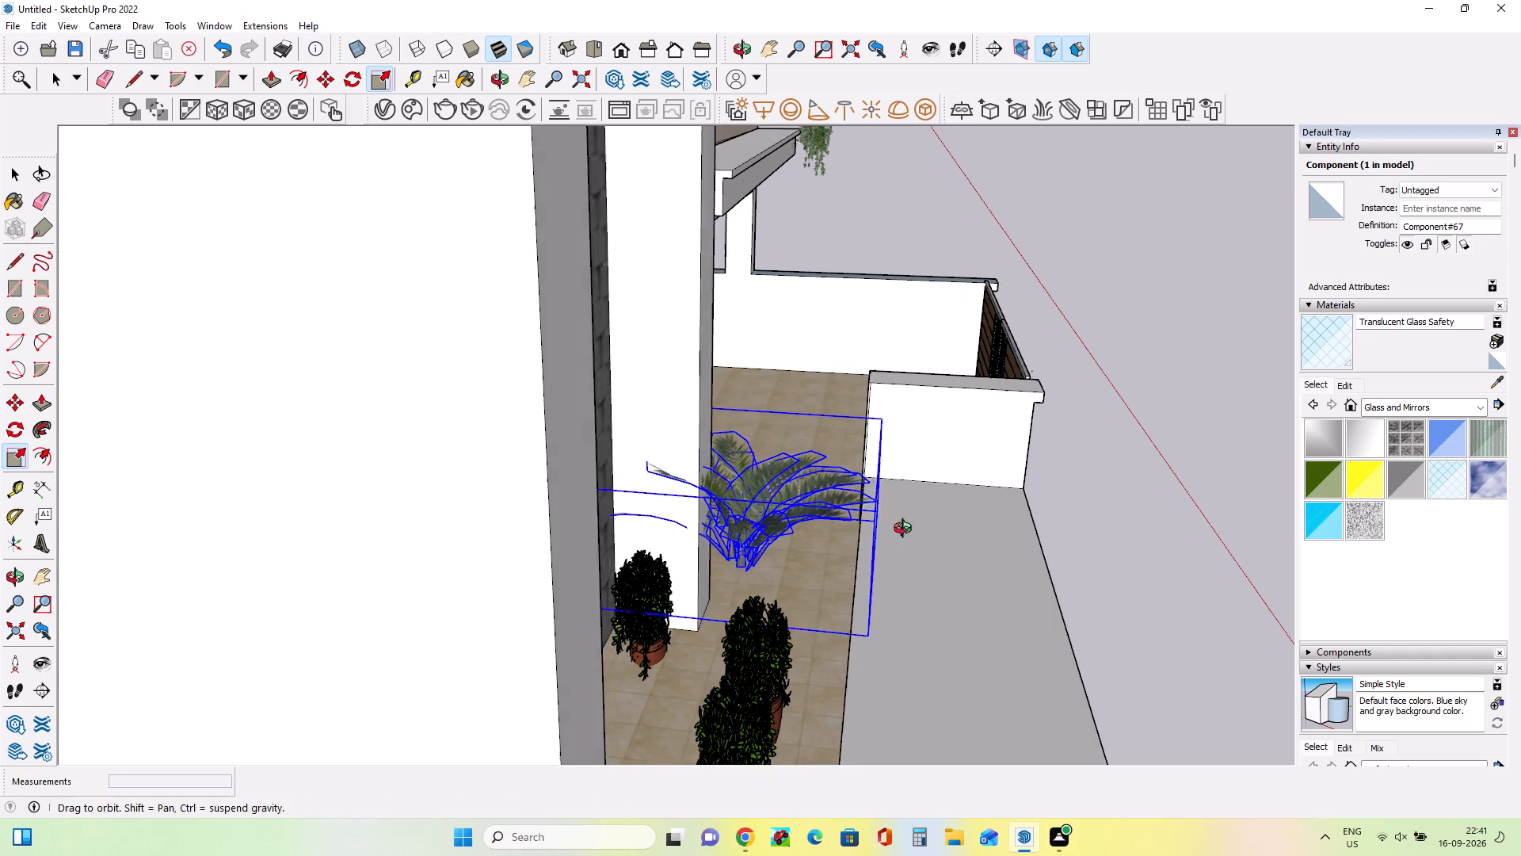
middle_click_drag(906, 530, 579, 577)
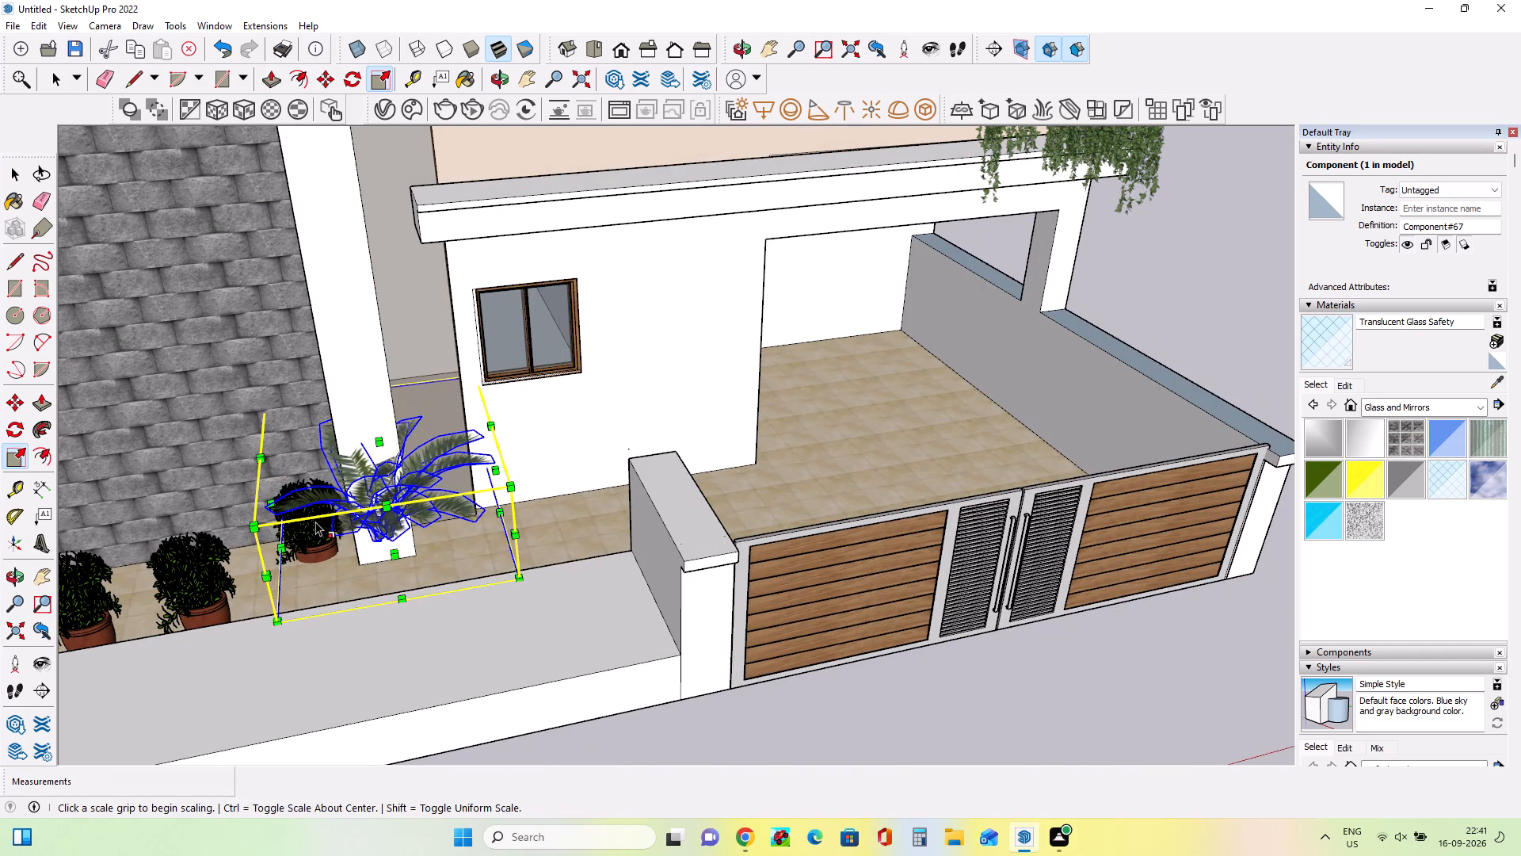
left_click_drag(257, 525, 315, 520)
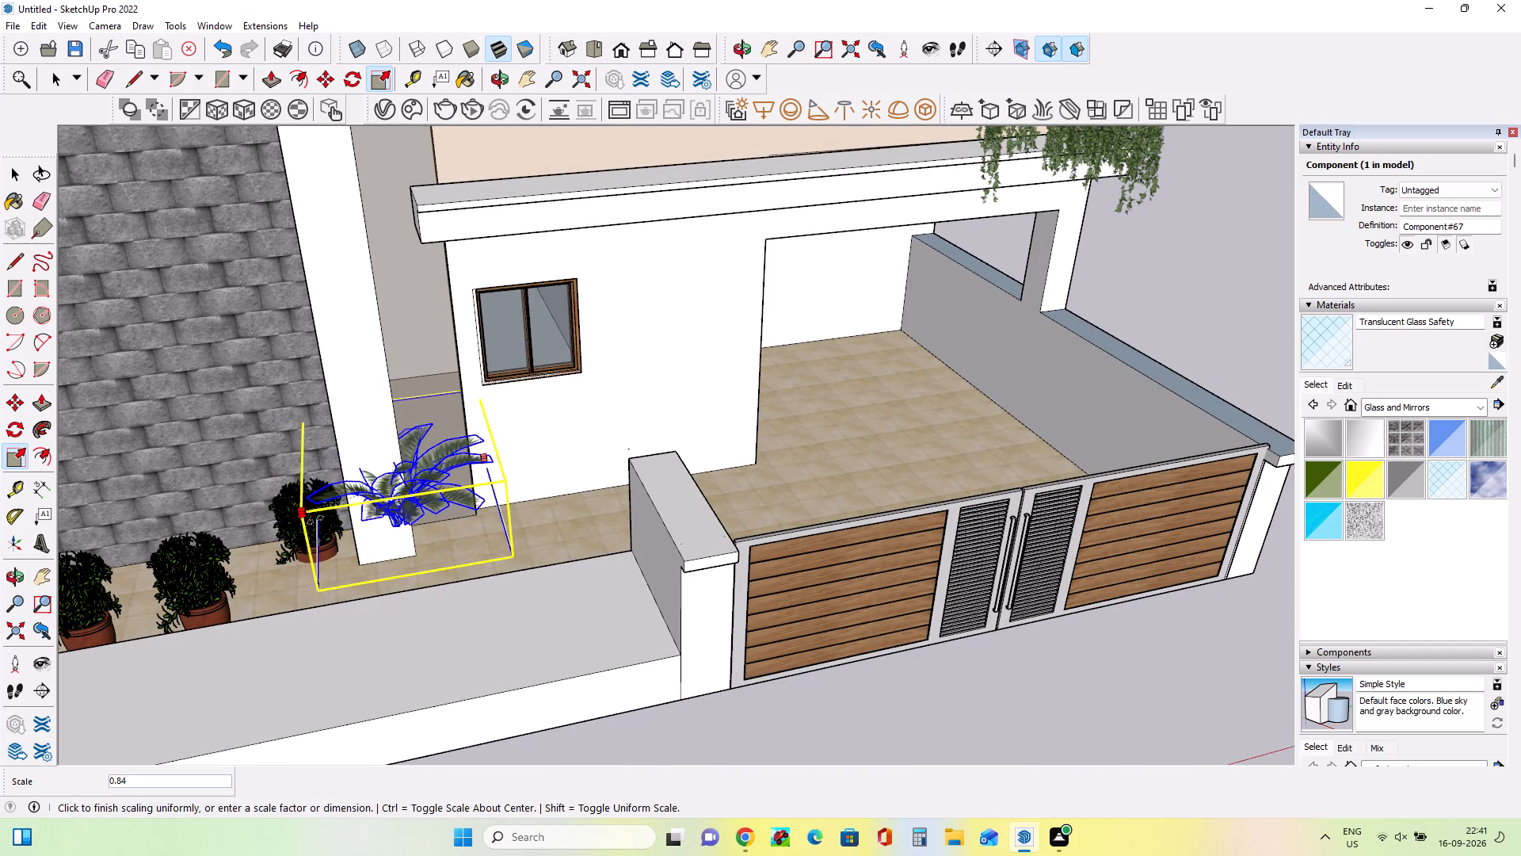
left_click_drag(315, 520, 370, 508)
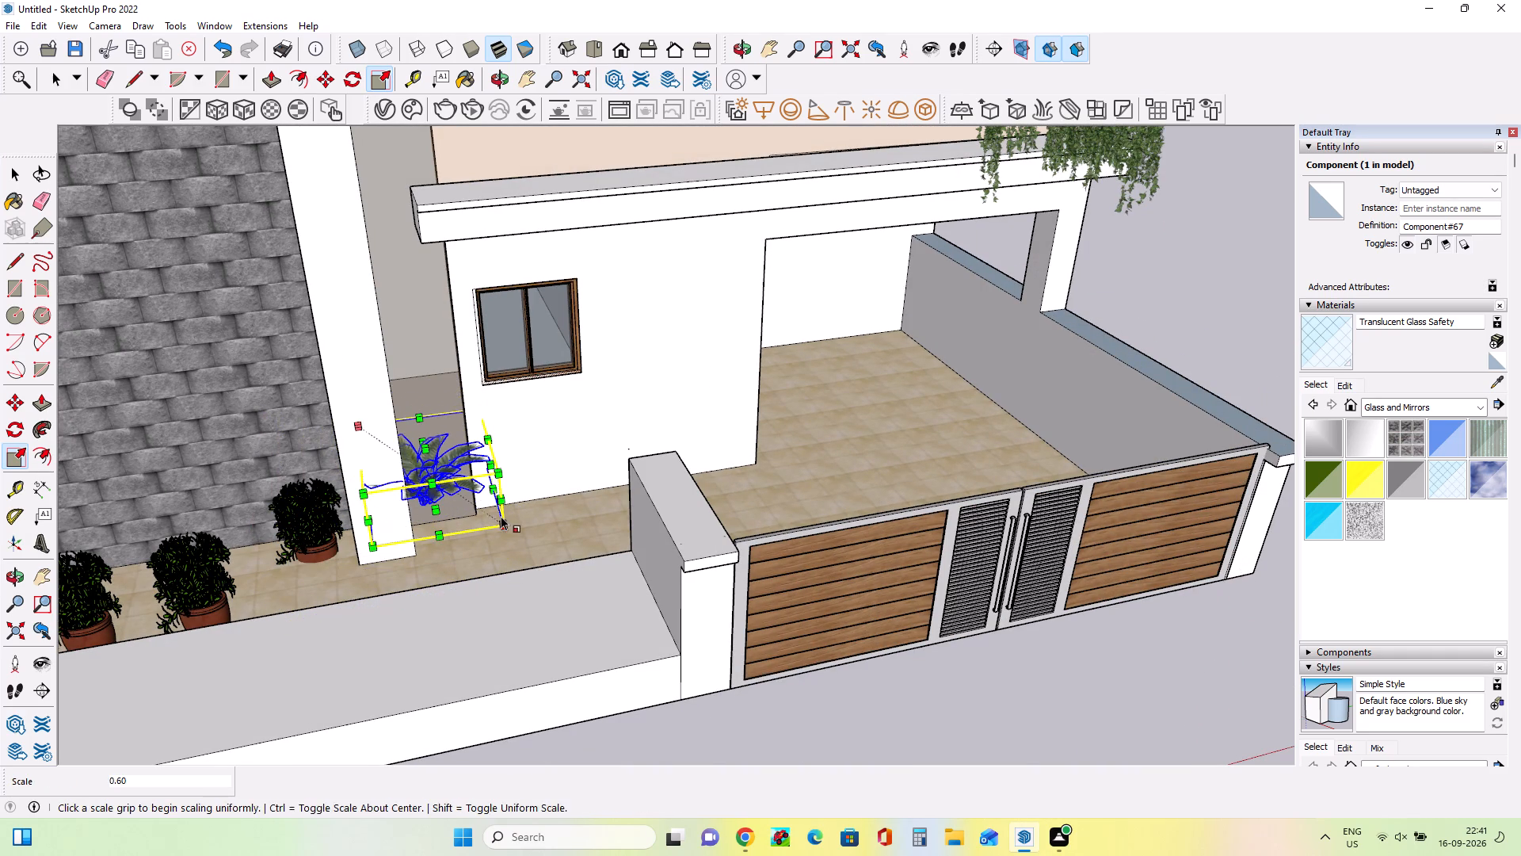
left_click_drag(422, 447, 430, 413)
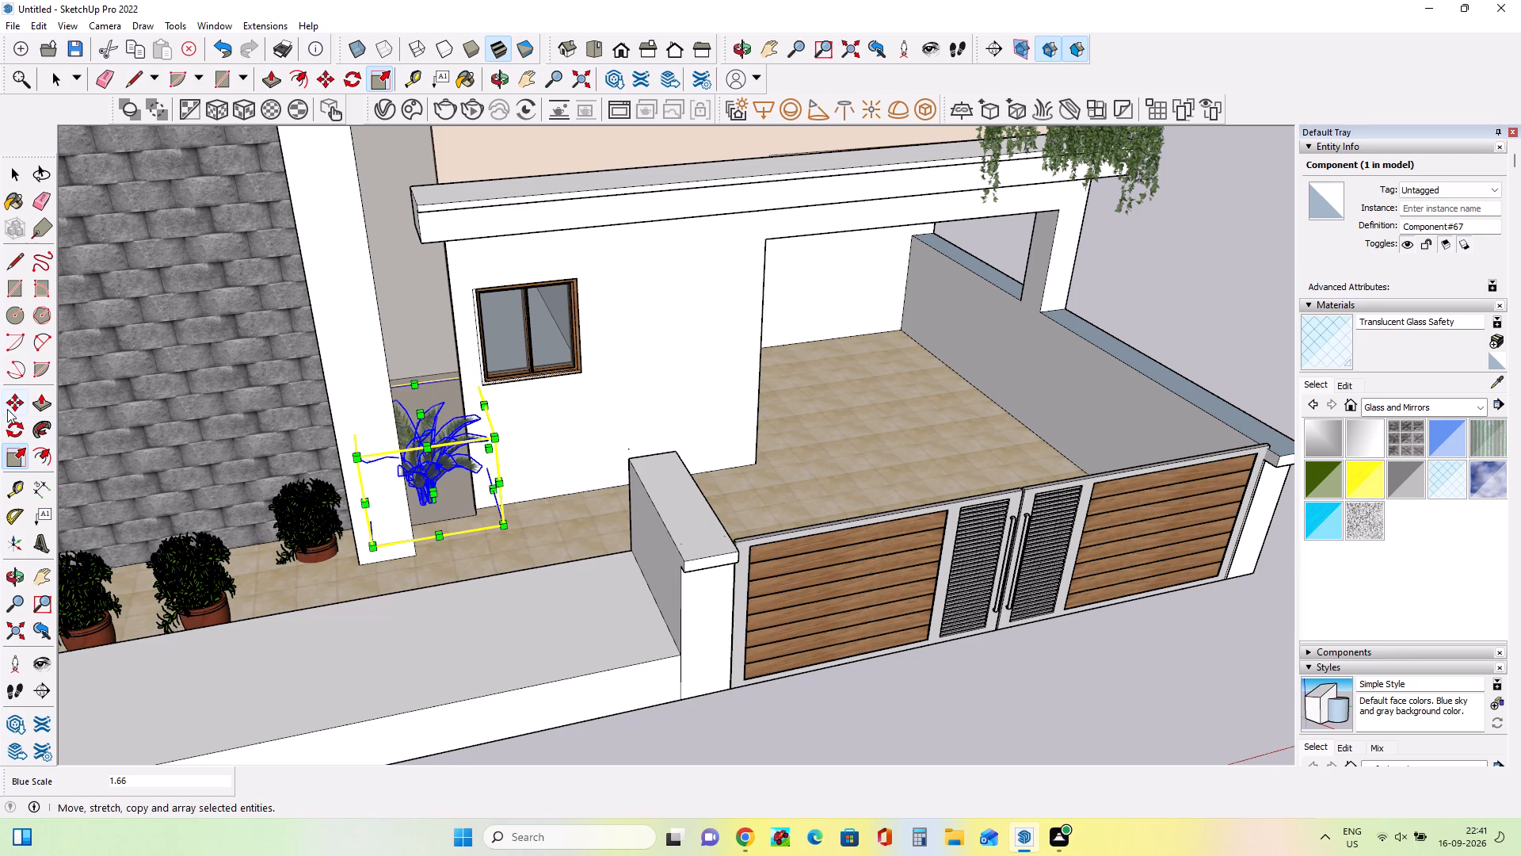
Move the reduced palm plant along the tiled strip to the last potted plant beside the white column.
left_click(7, 409)
left_click(505, 526)
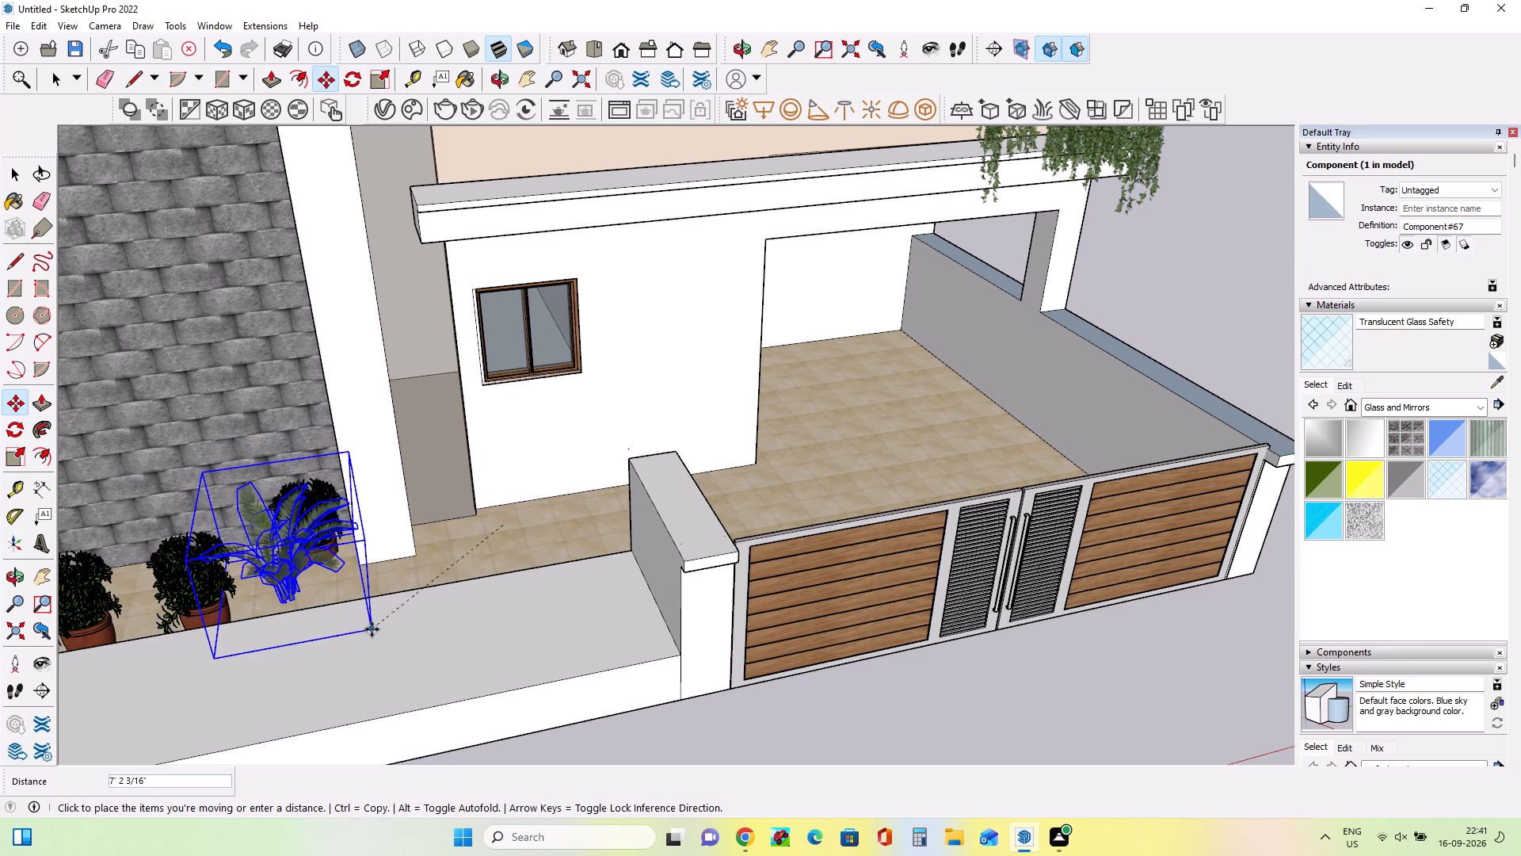
left_click(387, 598)
Shift the palm plant about 5 15/16" from its base on the tiled strip beside the white column.
middle_click_drag(308, 574, 472, 575)
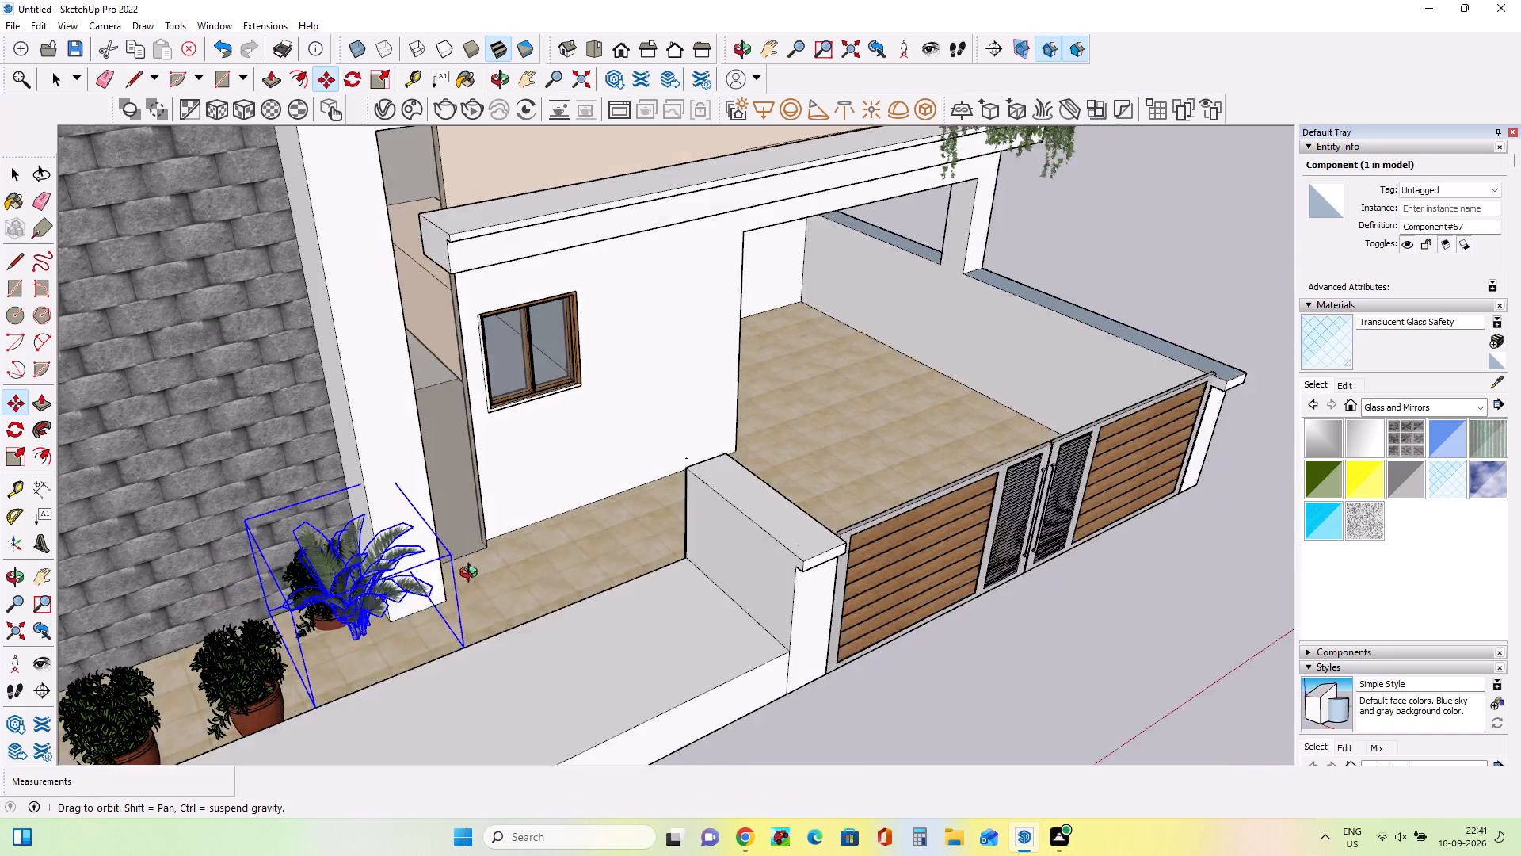
middle_click_drag(472, 575, 520, 554)
scroll(456, 641, "up", 3)
left_click(433, 657)
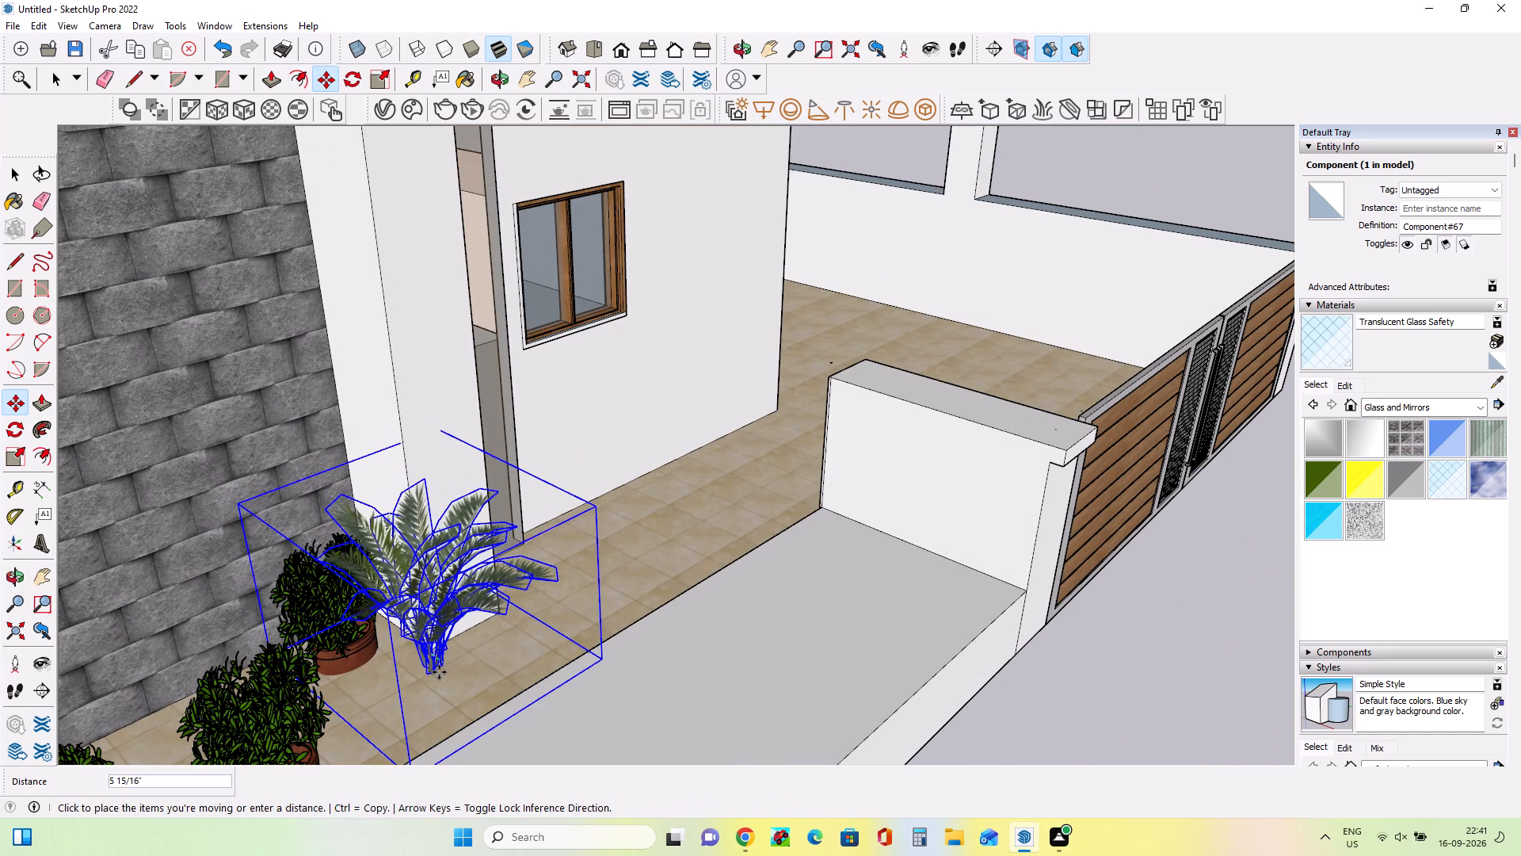
left_click(439, 672)
Move the palm plant about 3' 3 1/8" to stand on the tiled strip past the last potted plant.
middle_click_drag(469, 695, 508, 733)
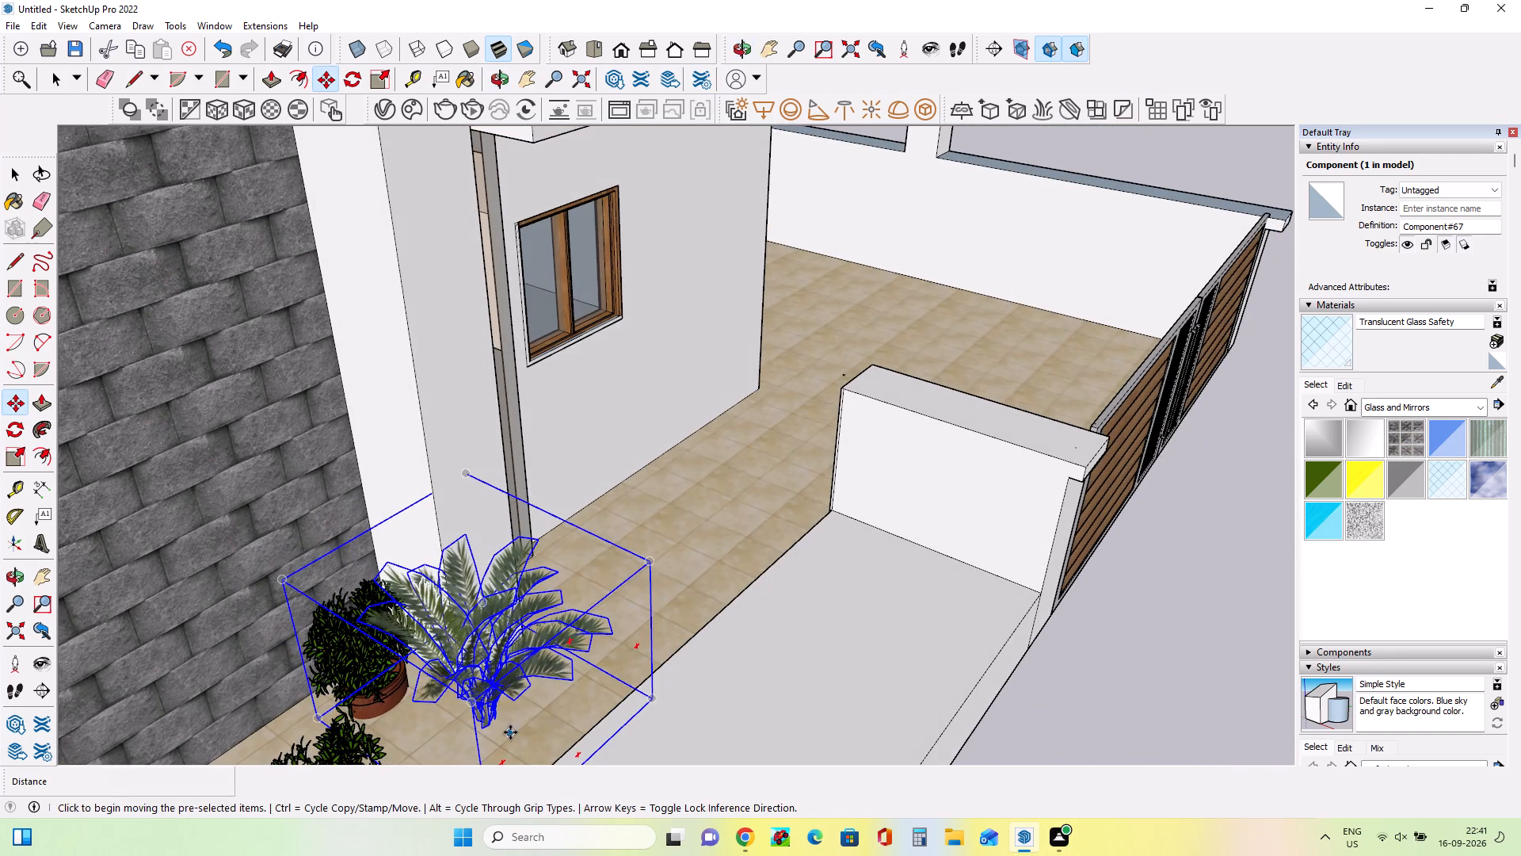
middle_click_drag(510, 732, 605, 529)
middle_click_drag(594, 457, 669, 632)
middle_click_drag(669, 632, 618, 486)
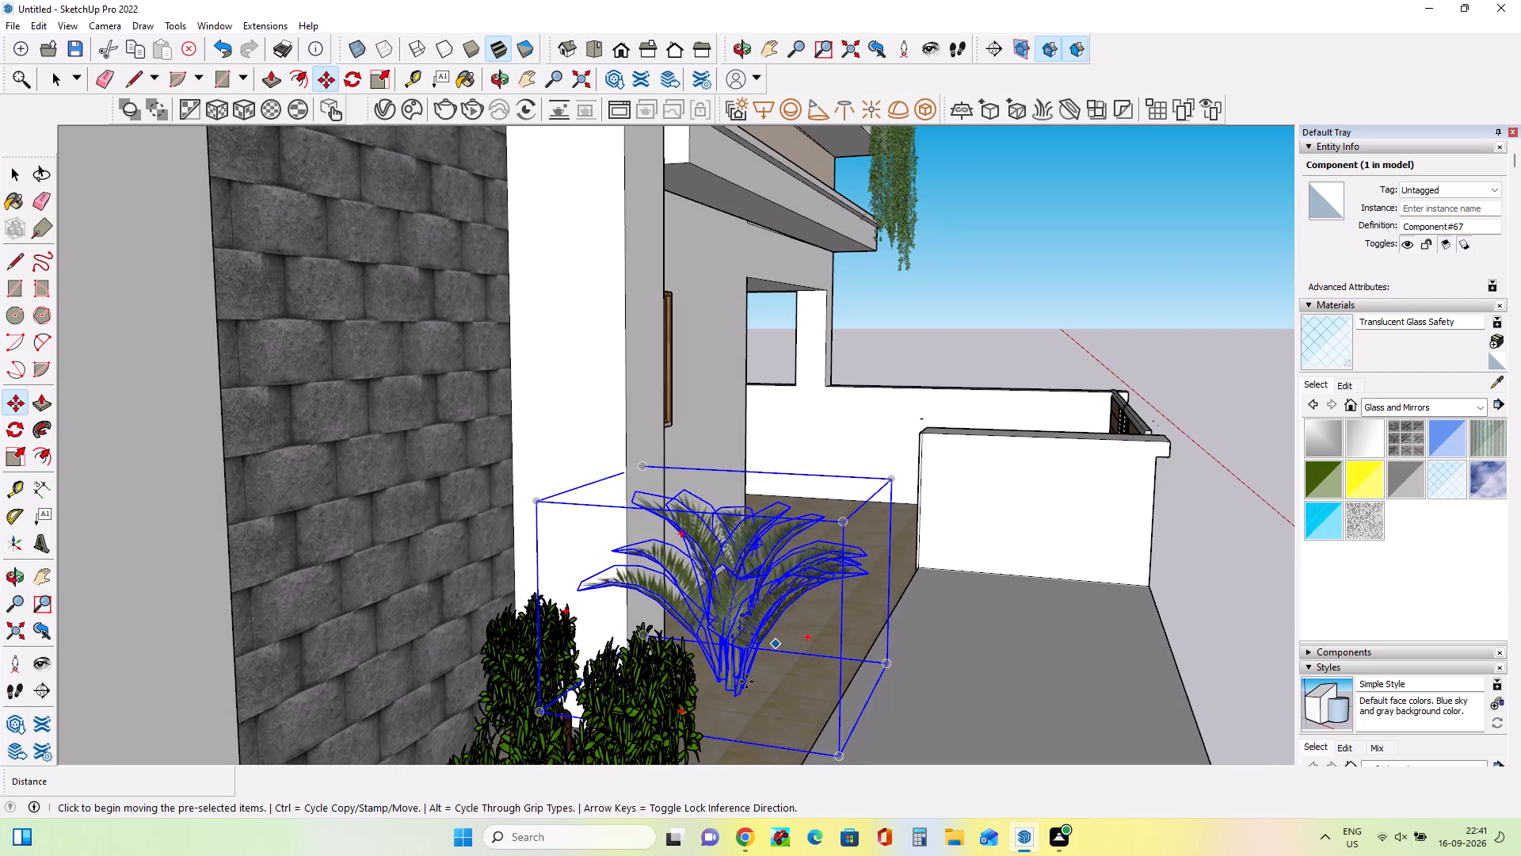
left_click(737, 697)
left_click(745, 740)
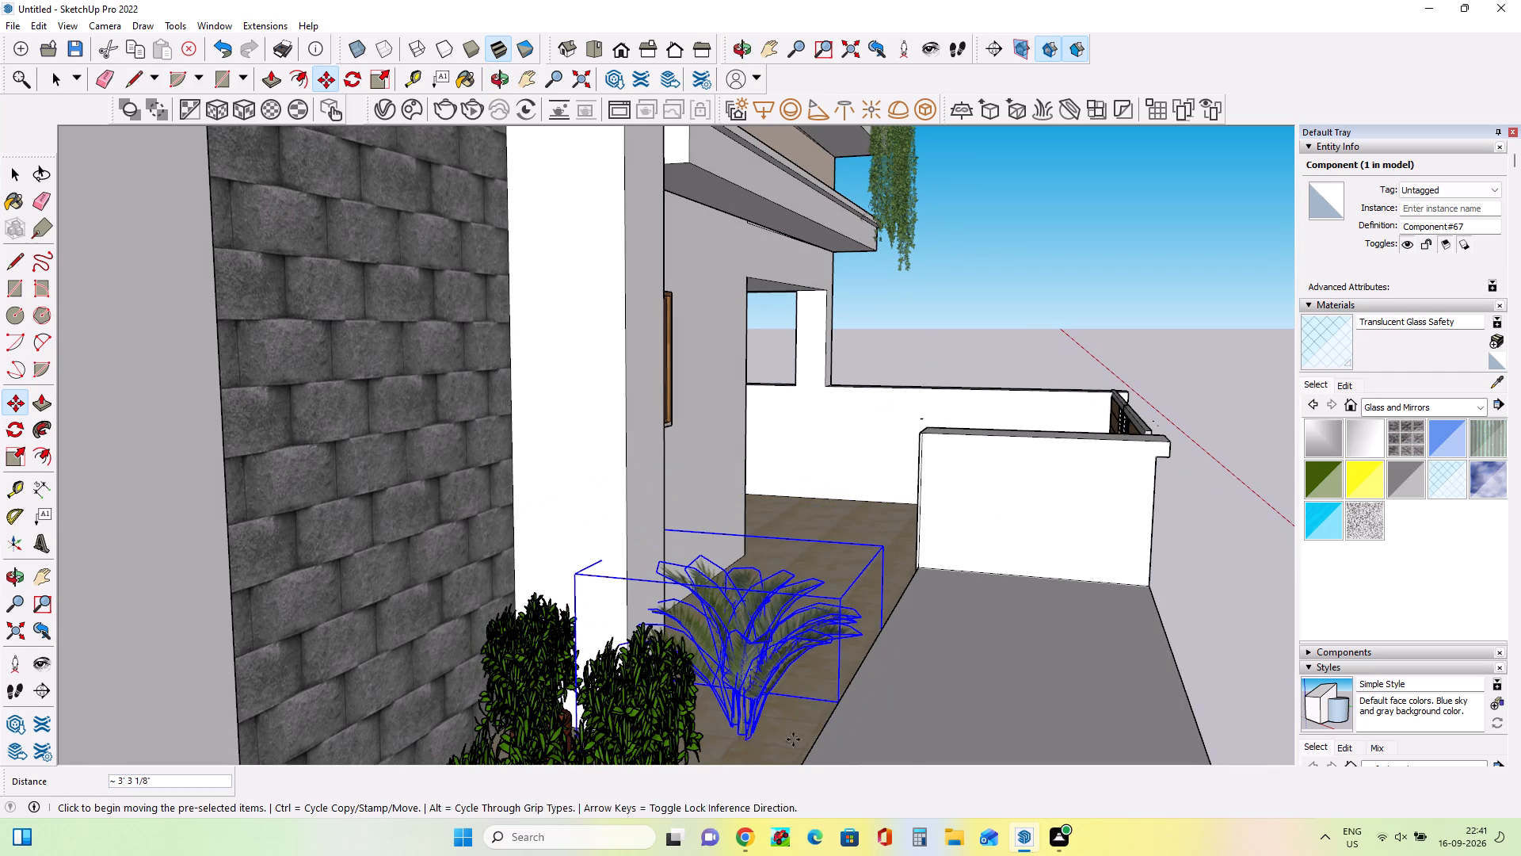
Move the palm plant about 2' 9 1/2" back along the tiled strip, in front of the last potted plant.
middle_click_drag(932, 729, 623, 636)
middle_click_drag(819, 512, 694, 686)
scroll(752, 580, "down", 3)
scroll(938, 464, "down", 7)
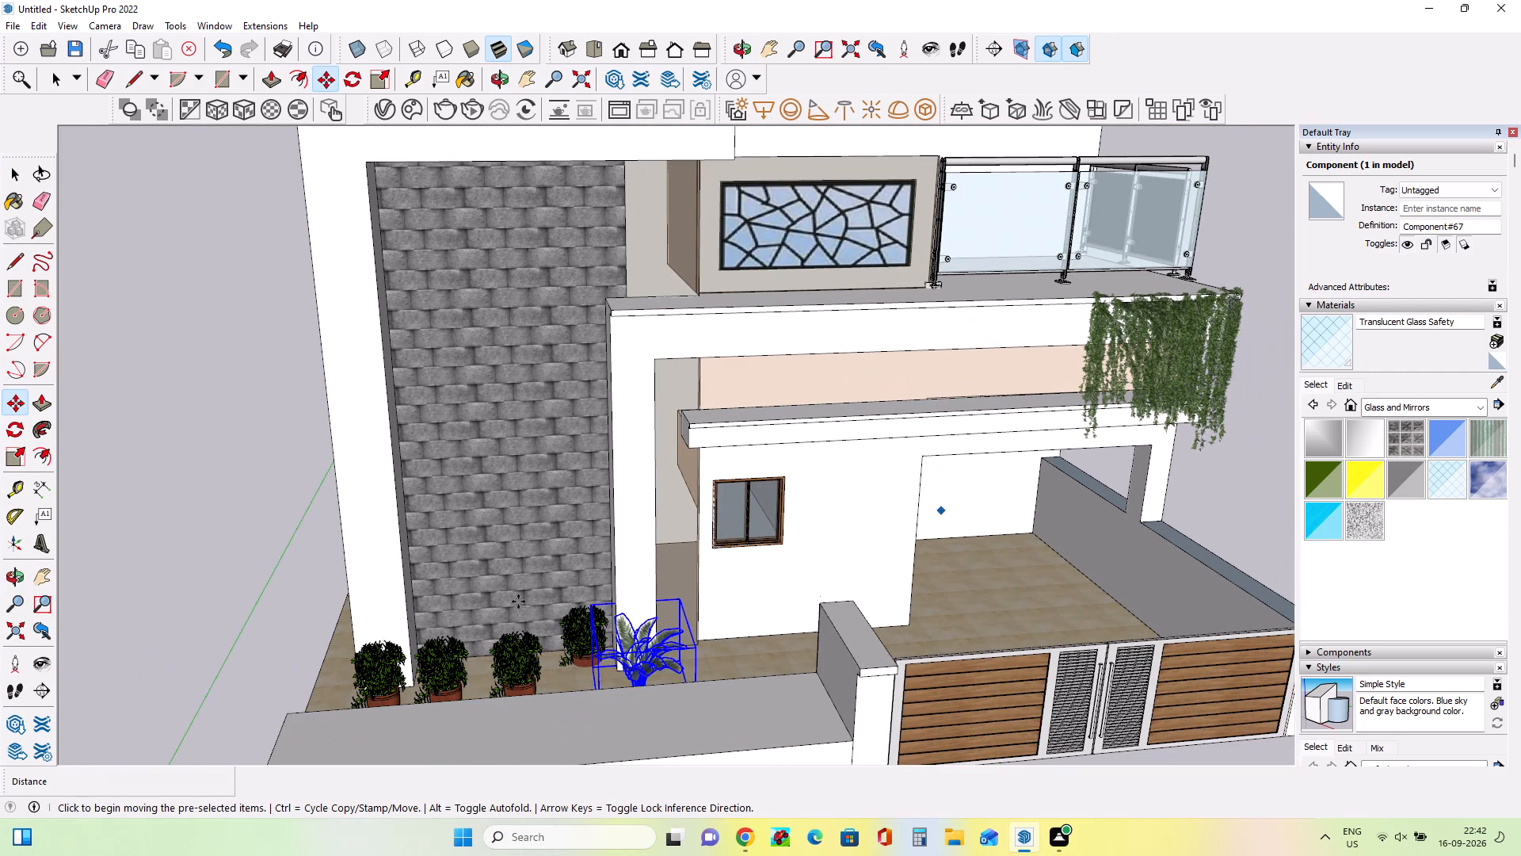
left_click(609, 659)
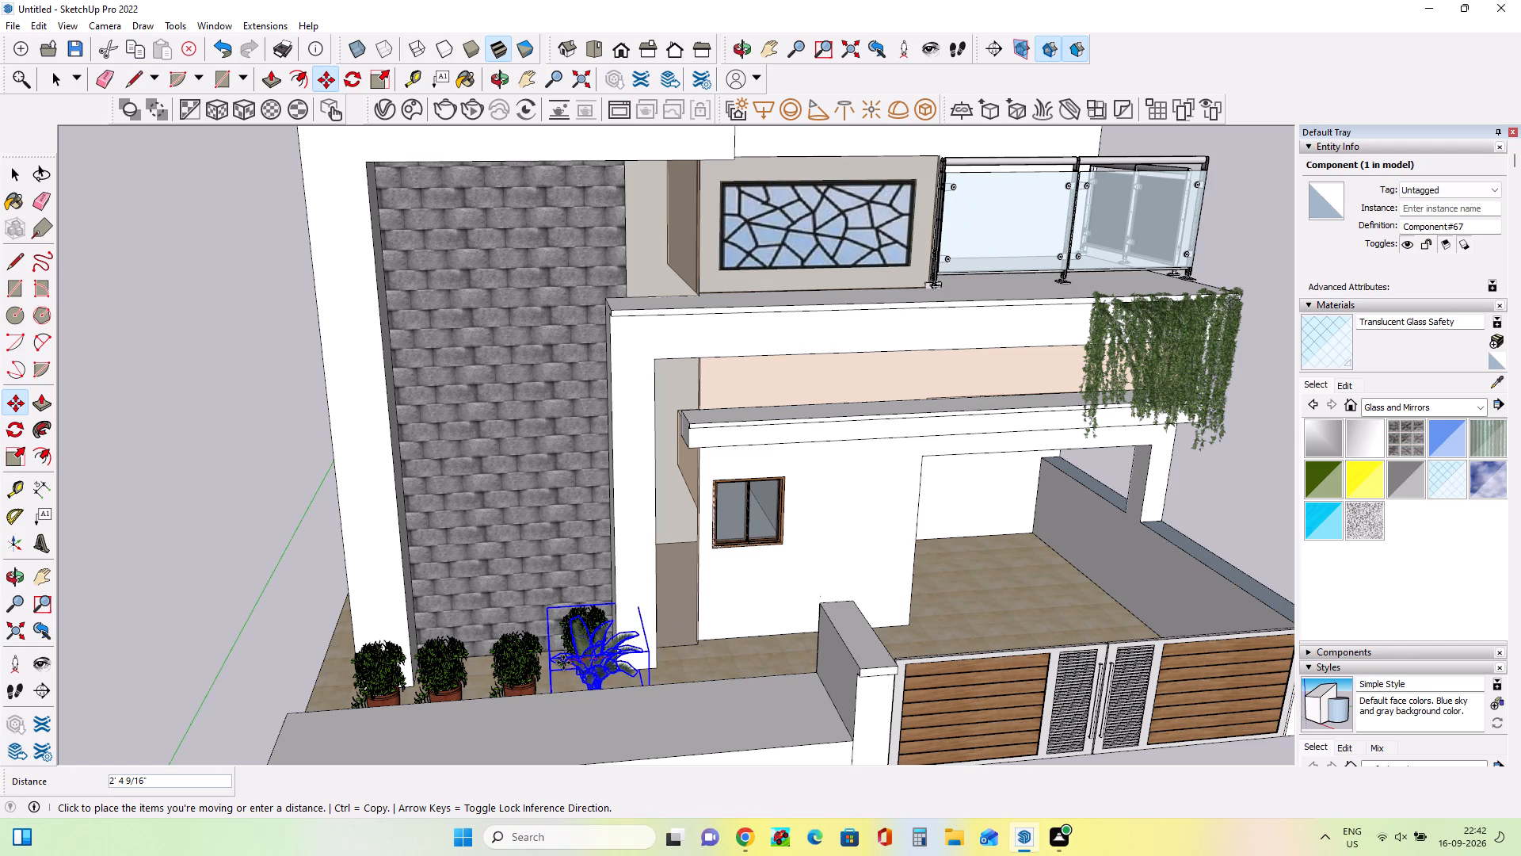
left_click(555, 666)
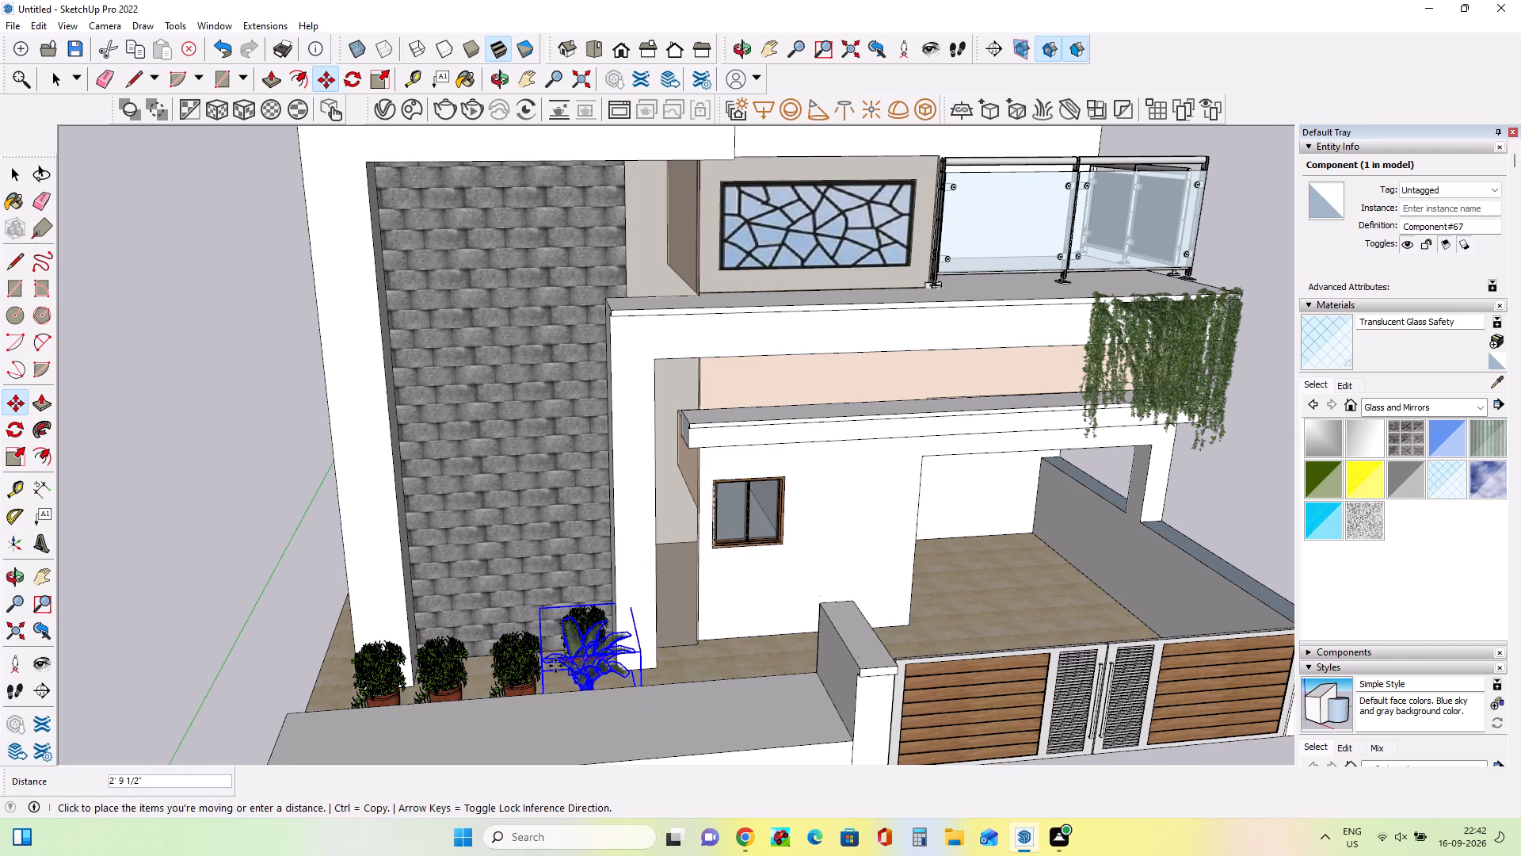
Copy the palm plant from beside the white column about 8' 10" across to the front of the stone-clad wall.
key("Escape")
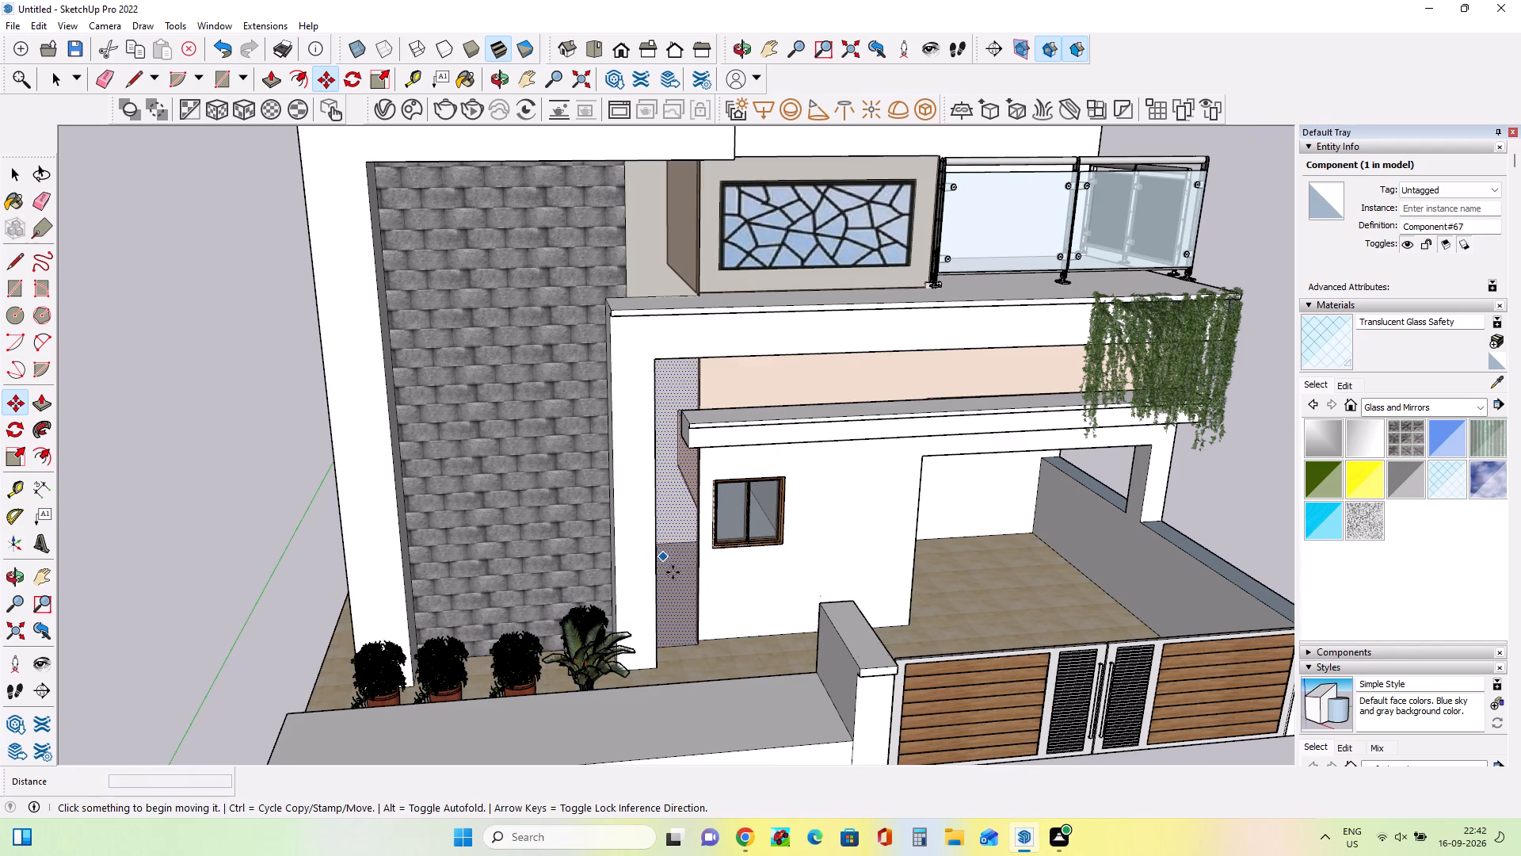
scroll(647, 599, "down", 3)
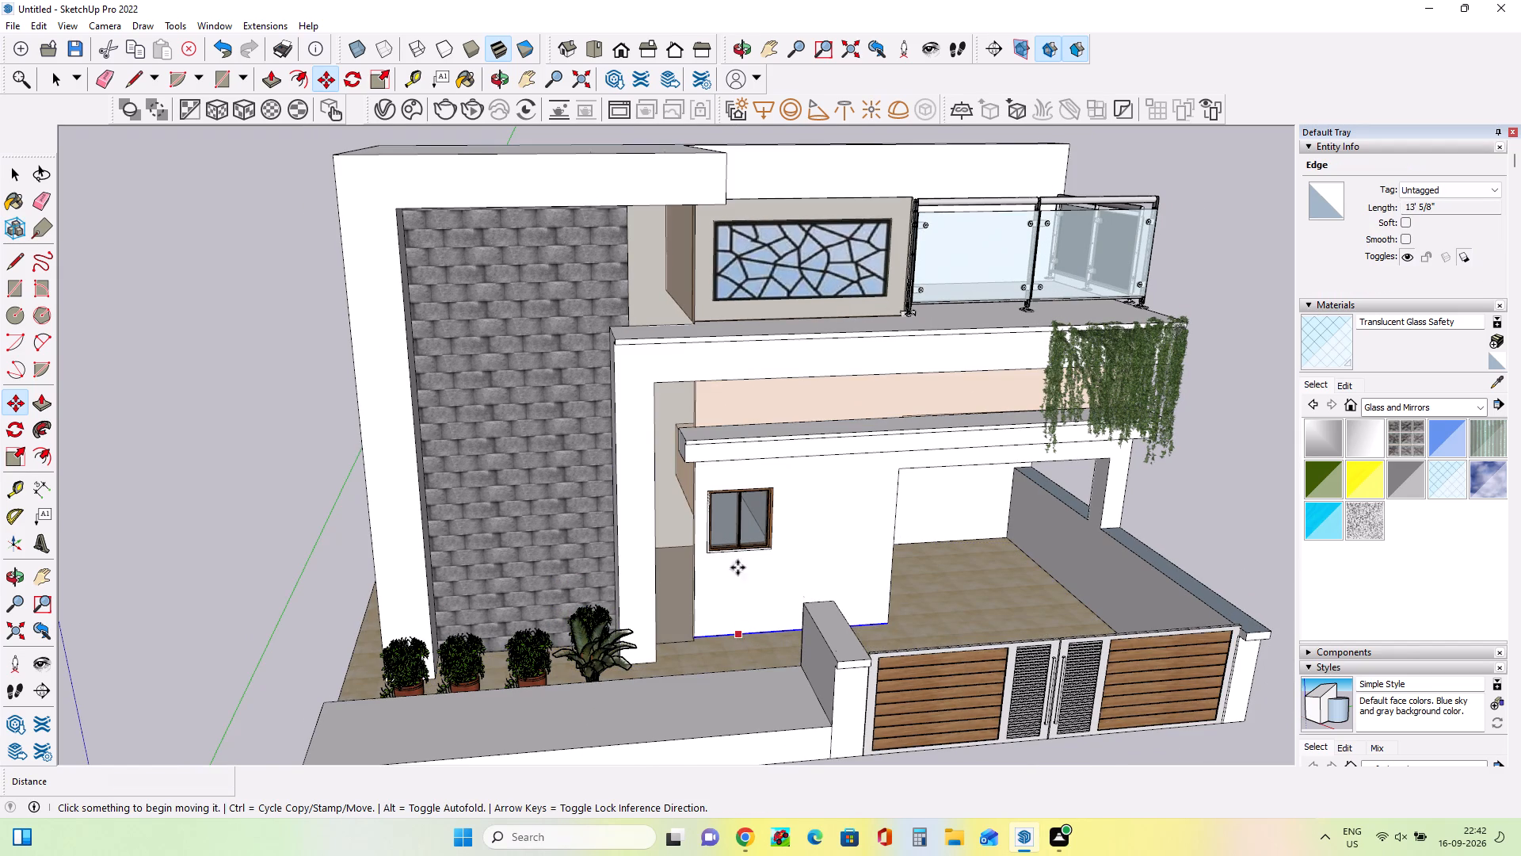
left_click(592, 662)
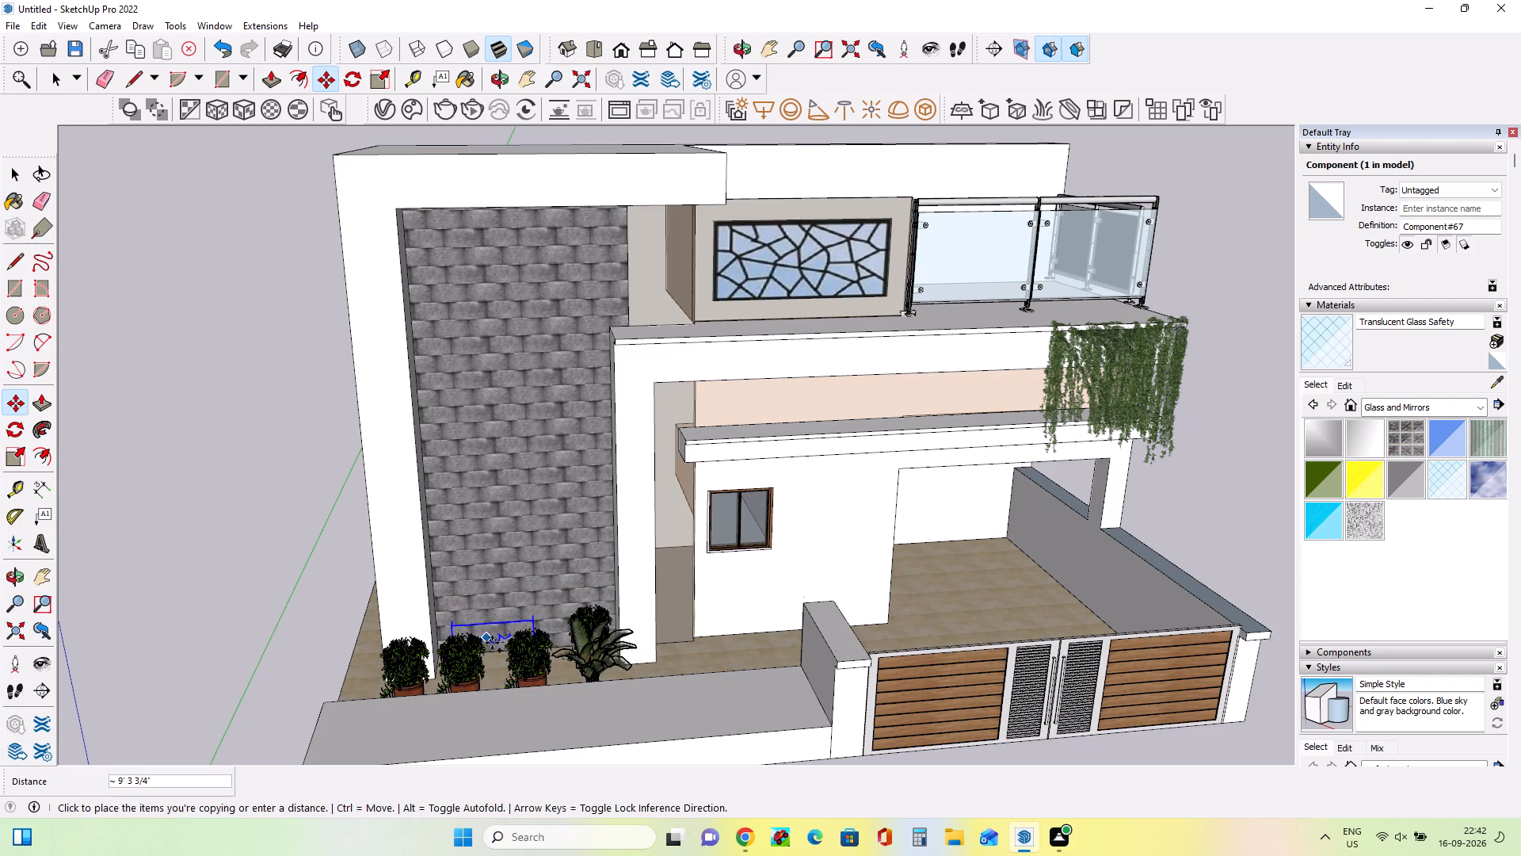
left_click(495, 617)
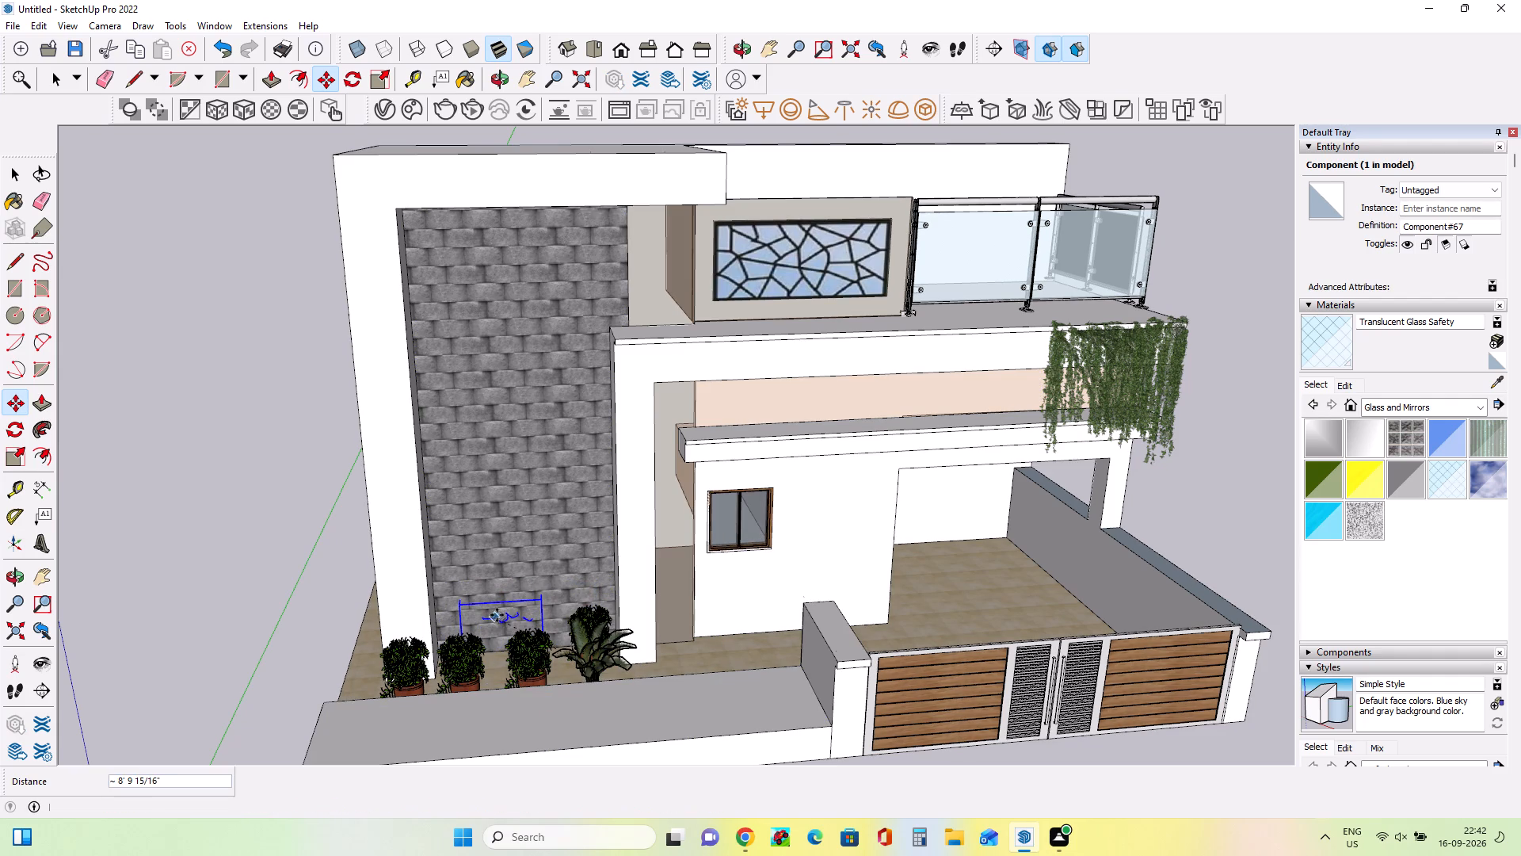
Move the palm copy about 5' 7 5/8" down onto the tiled strip, between the second and third potted plants.
middle_click_drag(516, 620, 681, 640)
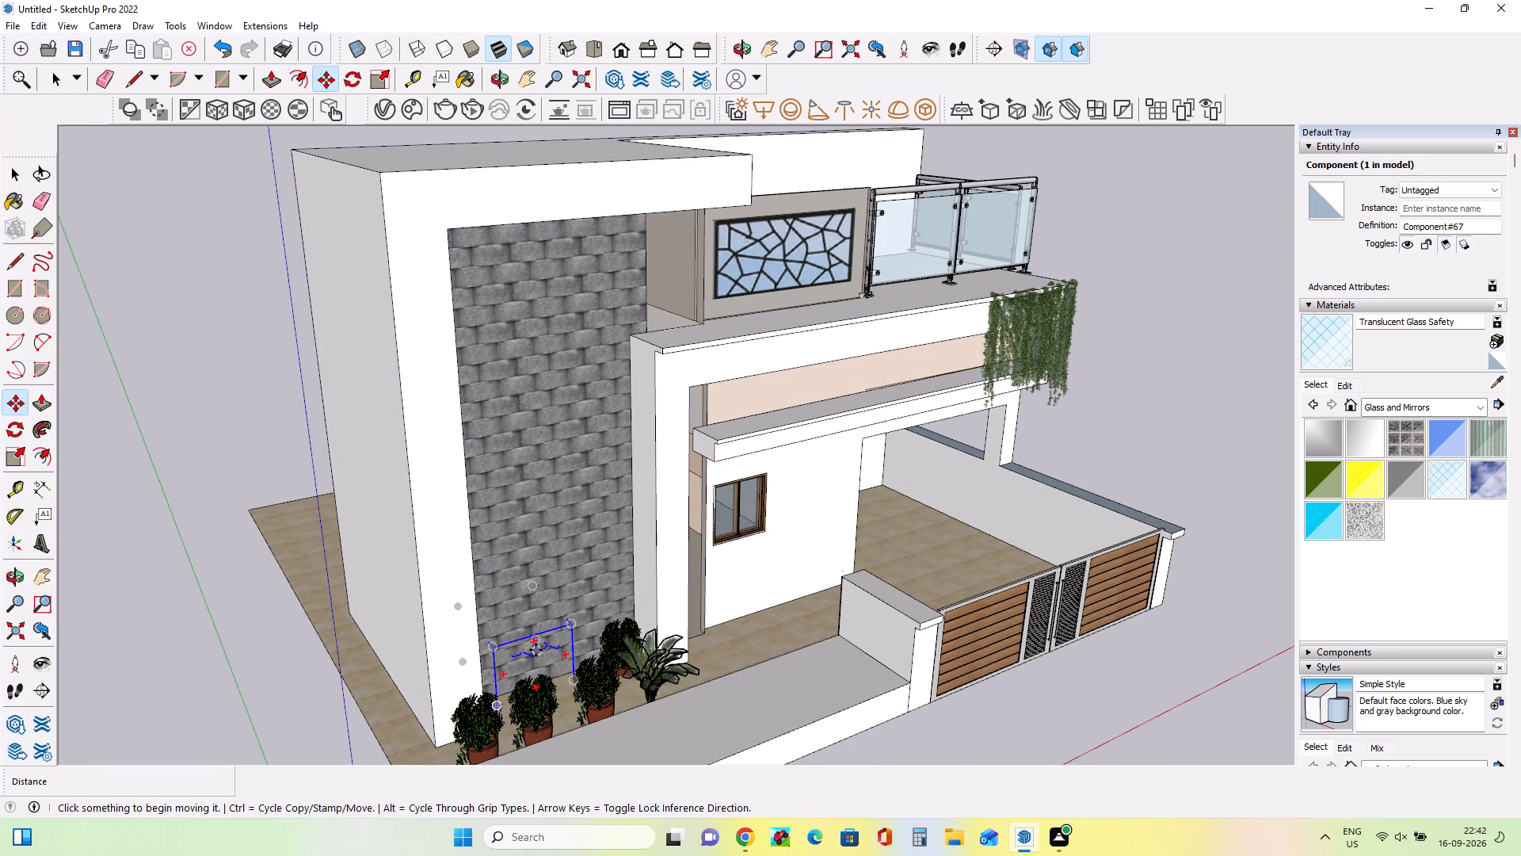
left_click(536, 651)
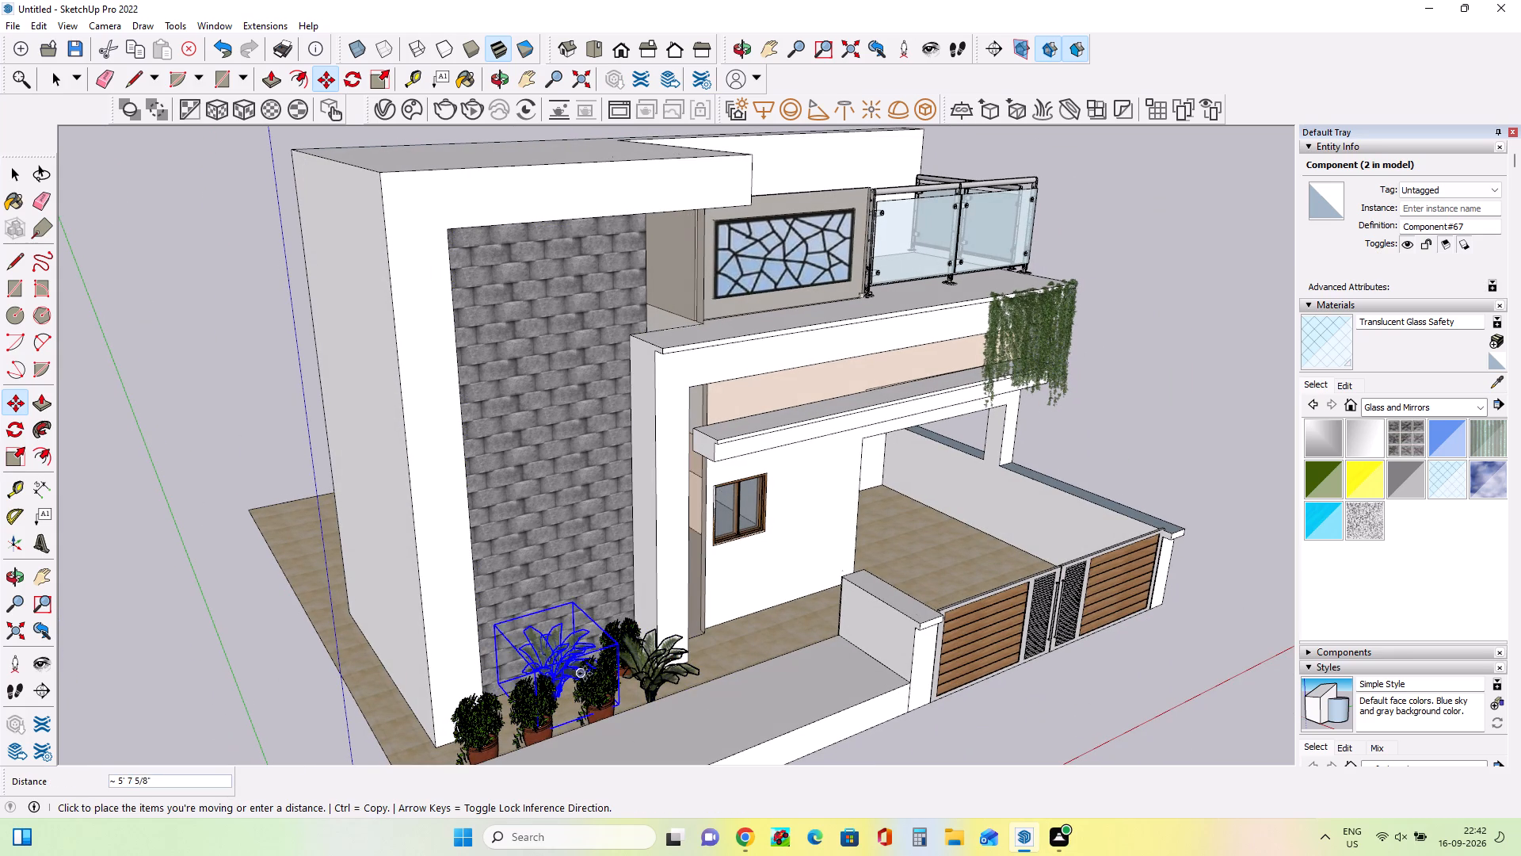
double_click(584, 674)
middle_click_drag(679, 665, 522, 690)
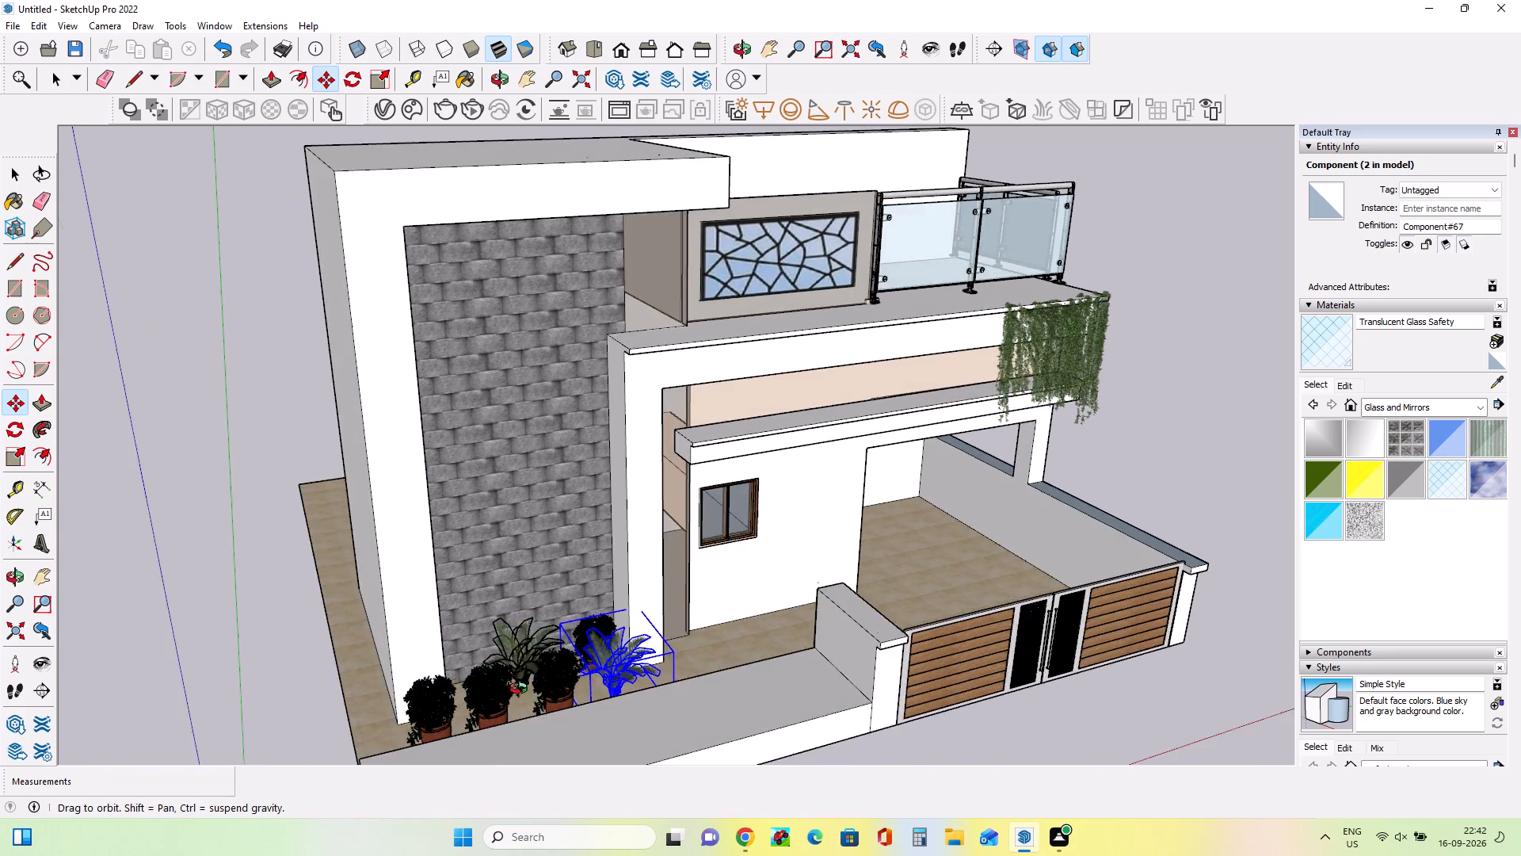
middle_click_drag(522, 690, 488, 696)
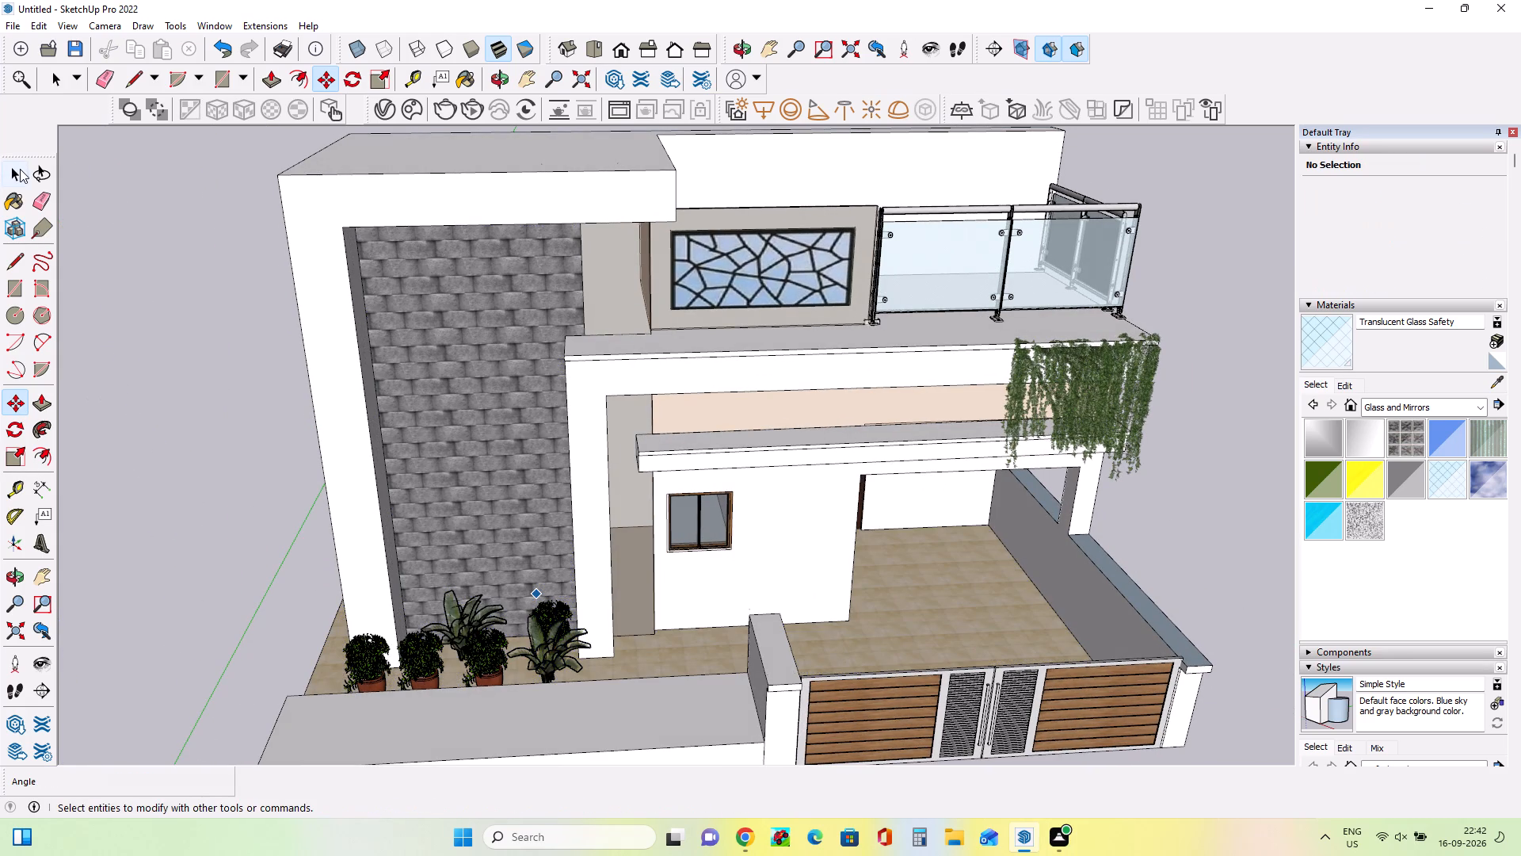
left_click(20, 169)
left_click(184, 292)
Shift the palm copy by its base about 10 7/8" away from the stone-clad wall, between the second and third potted plants.
middle_click_drag(391, 593, 567, 526)
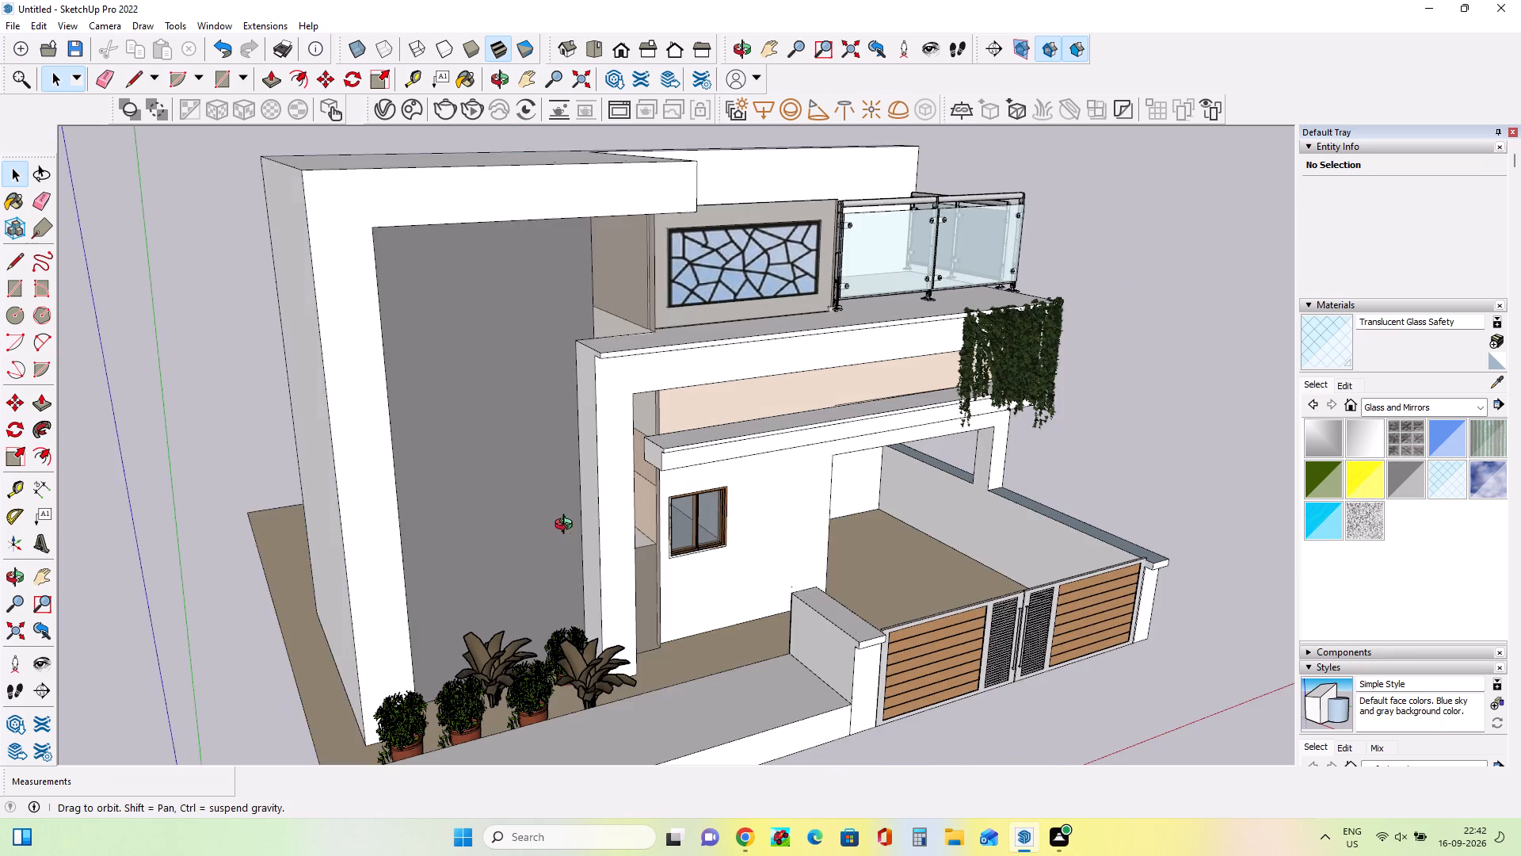
middle_click_drag(567, 526, 568, 525)
middle_click(568, 525)
scroll(492, 678, "up", 13)
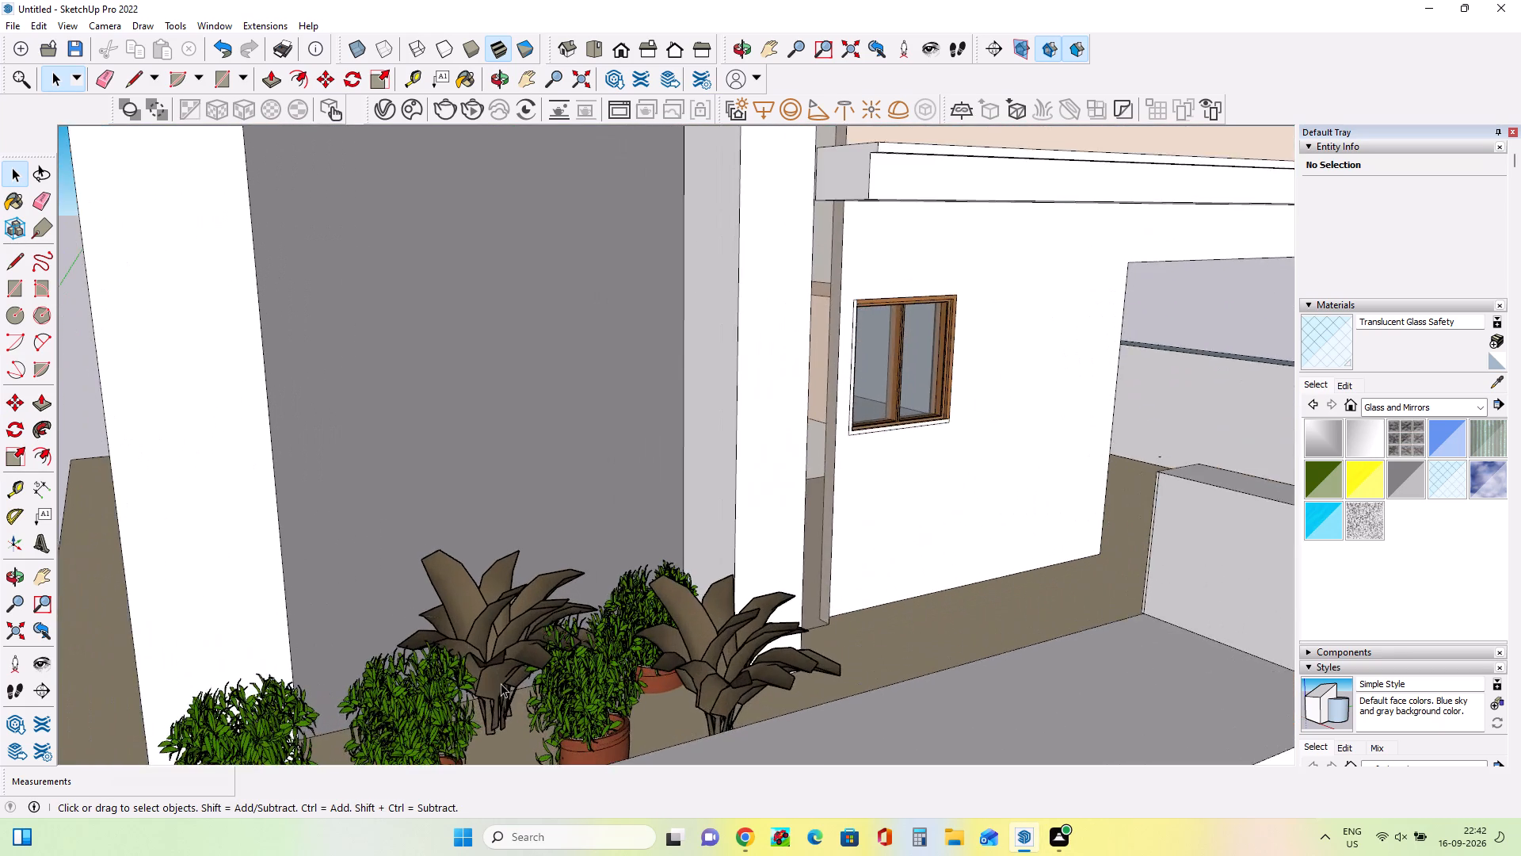
scroll(501, 683, "up", 4)
middle_click_drag(504, 694, 364, 608)
left_click(357, 579)
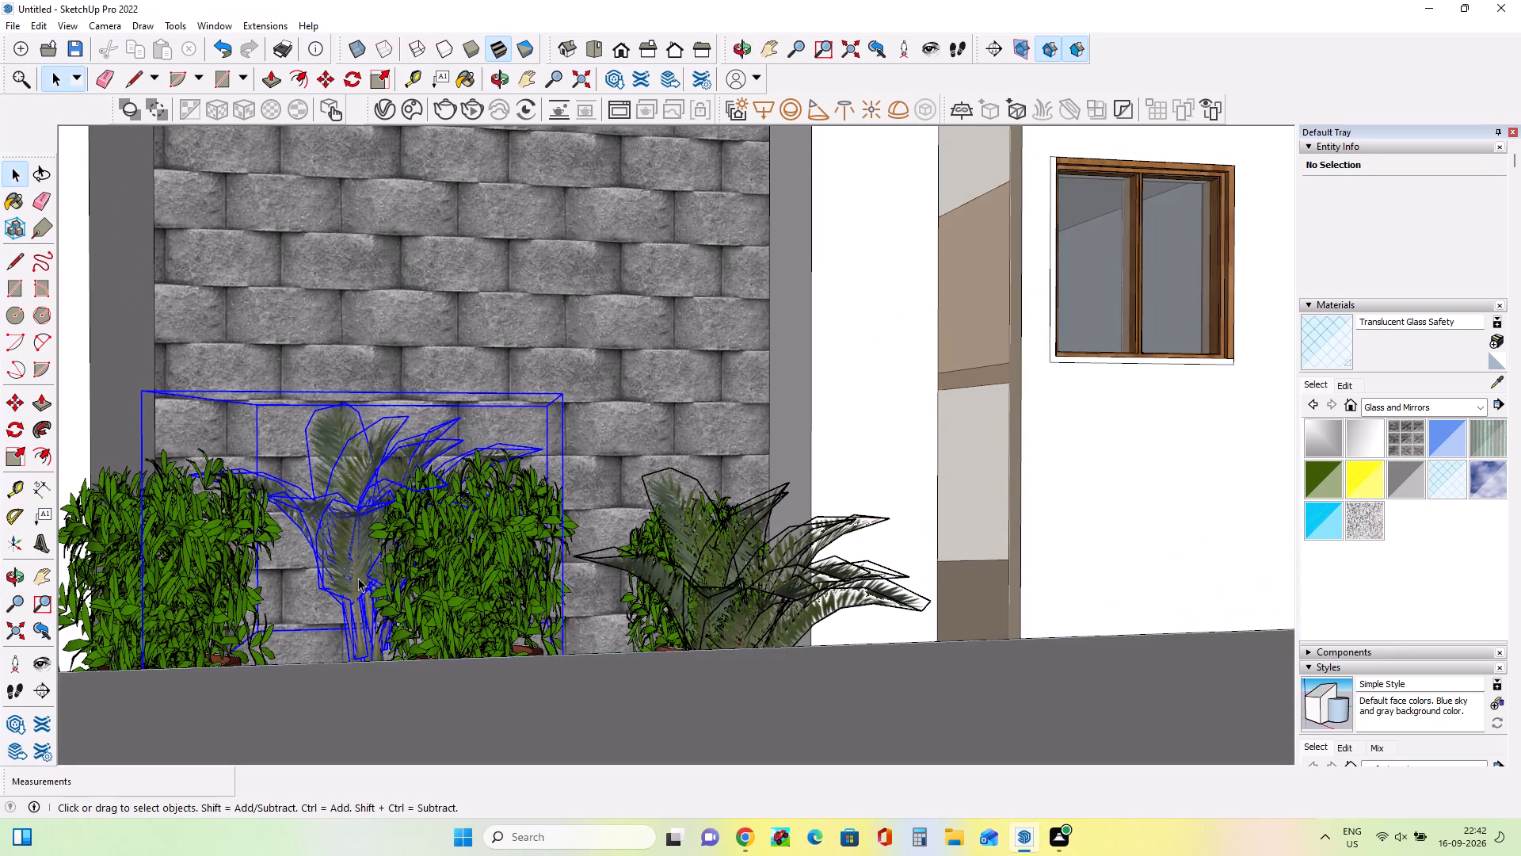
middle_click_drag(428, 564, 408, 664)
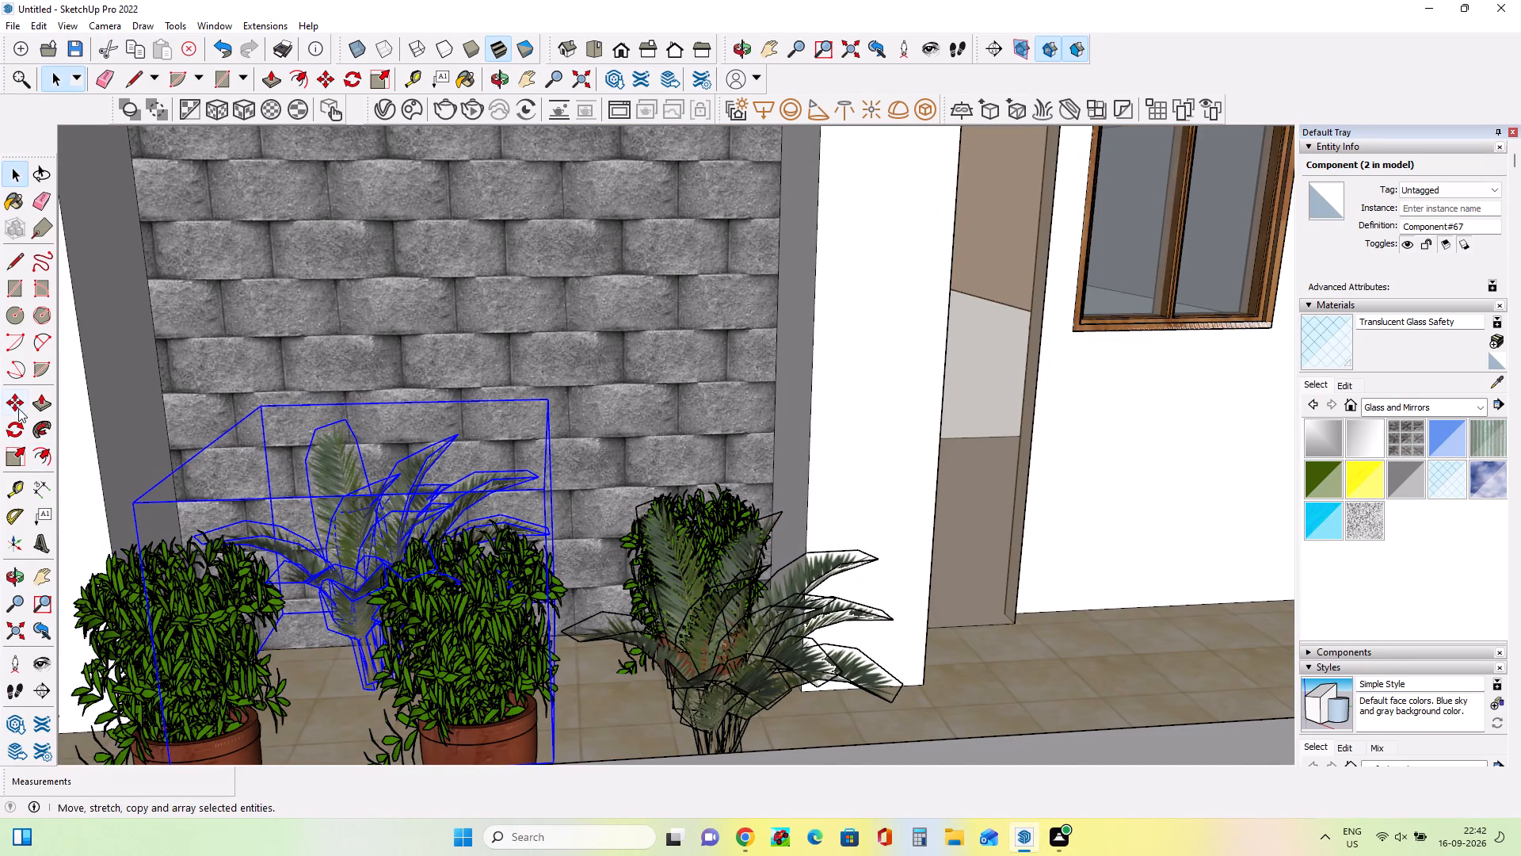
left_click(18, 405)
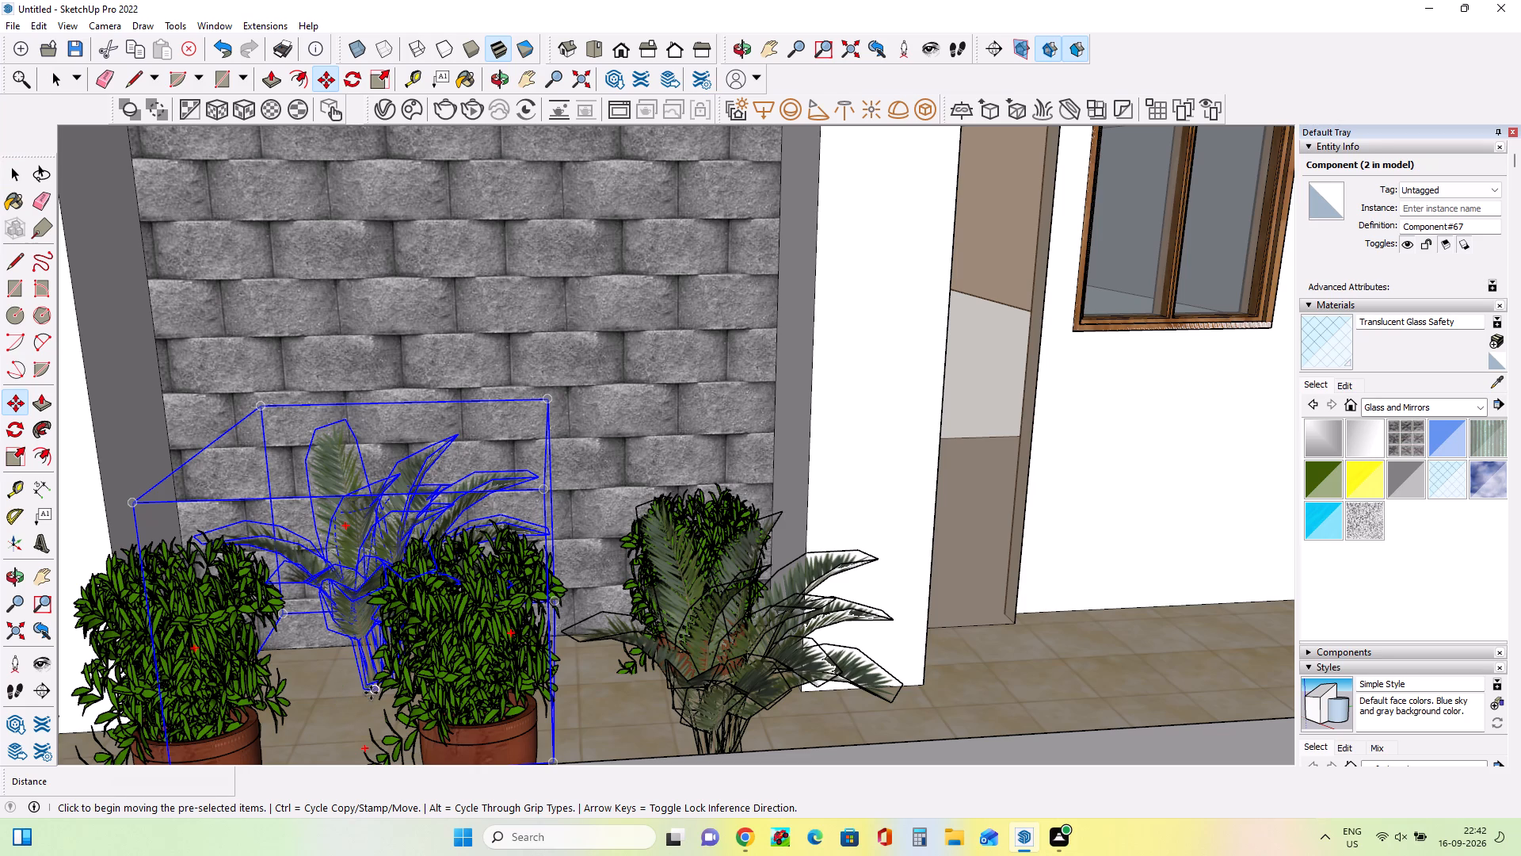
left_click(371, 693)
left_click(360, 719)
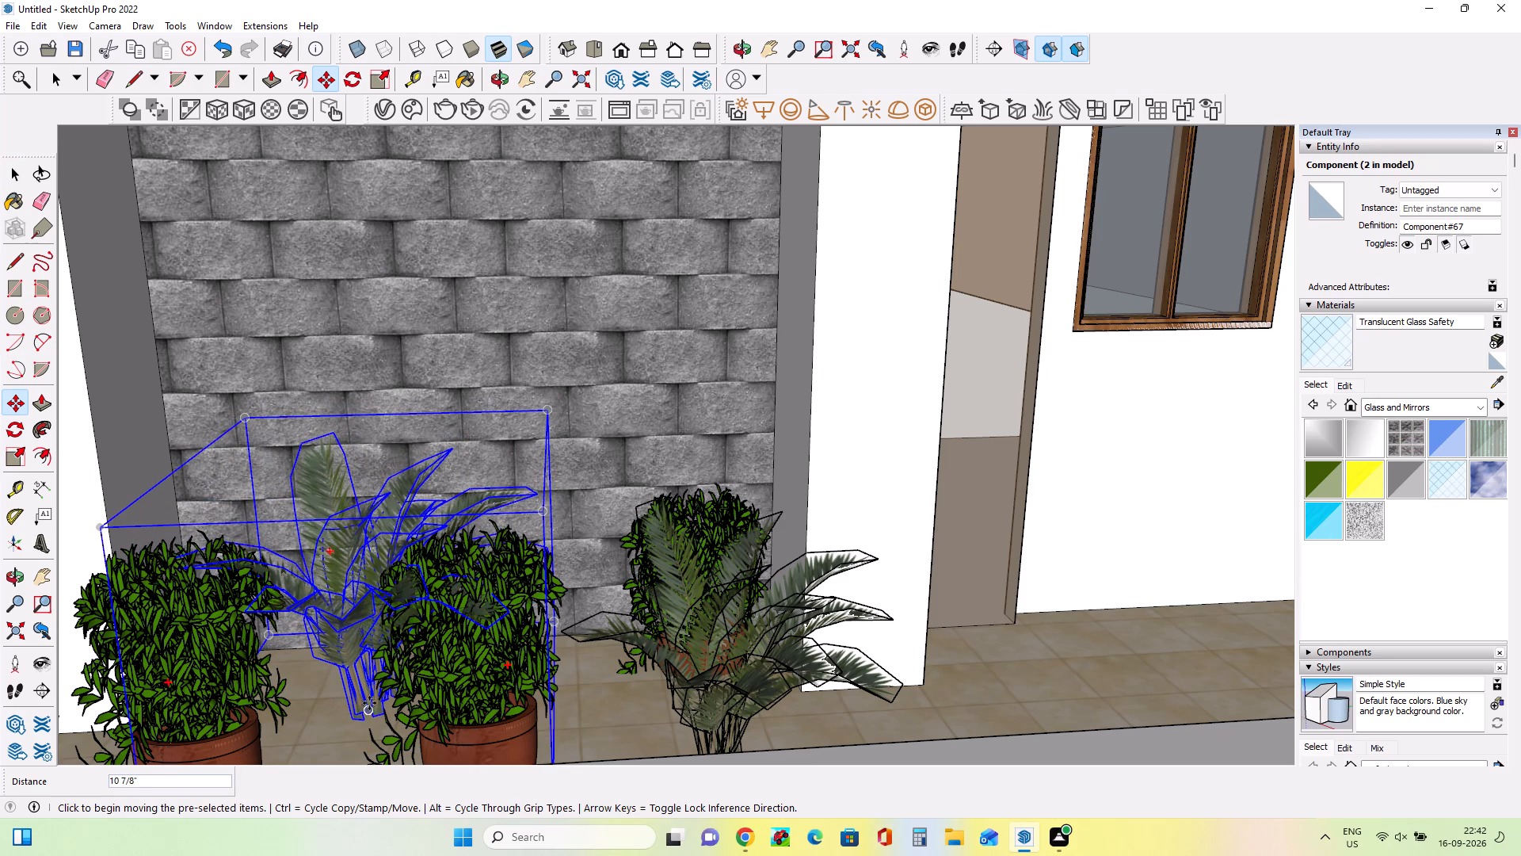
Move the palm copy about 1' 3 5/16" back toward the stone-clad wall, behind the potted plants, and clear the selection.
scroll(369, 701, "down", 12)
middle_click_drag(373, 697, 402, 672)
middle_click_drag(375, 610, 597, 609)
scroll(408, 625, "down", 1)
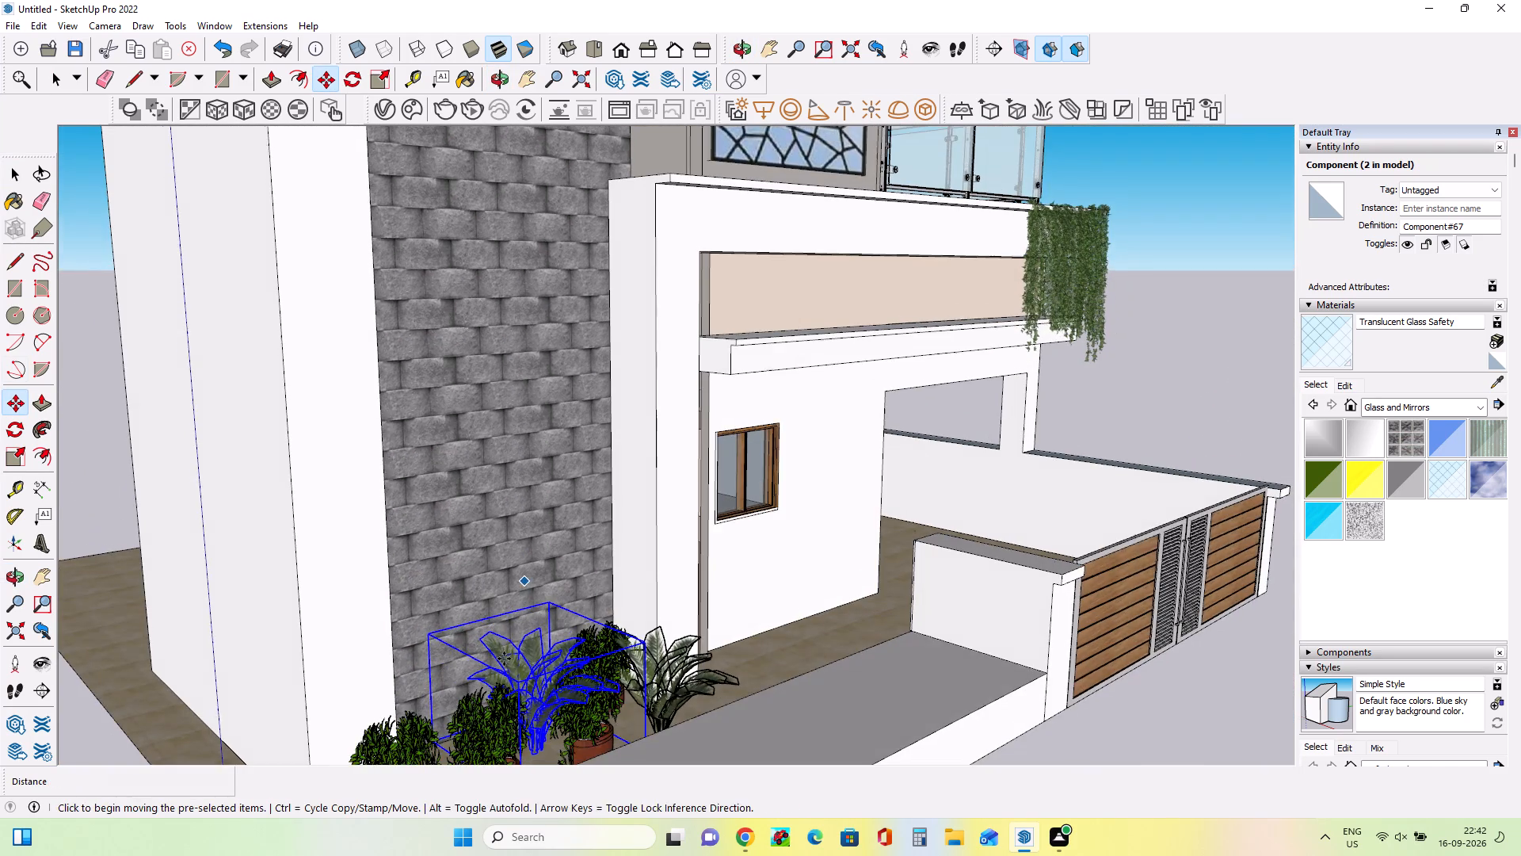
scroll(504, 659, "up", 5)
scroll(542, 712, "up", 1)
middle_click_drag(597, 715, 379, 598)
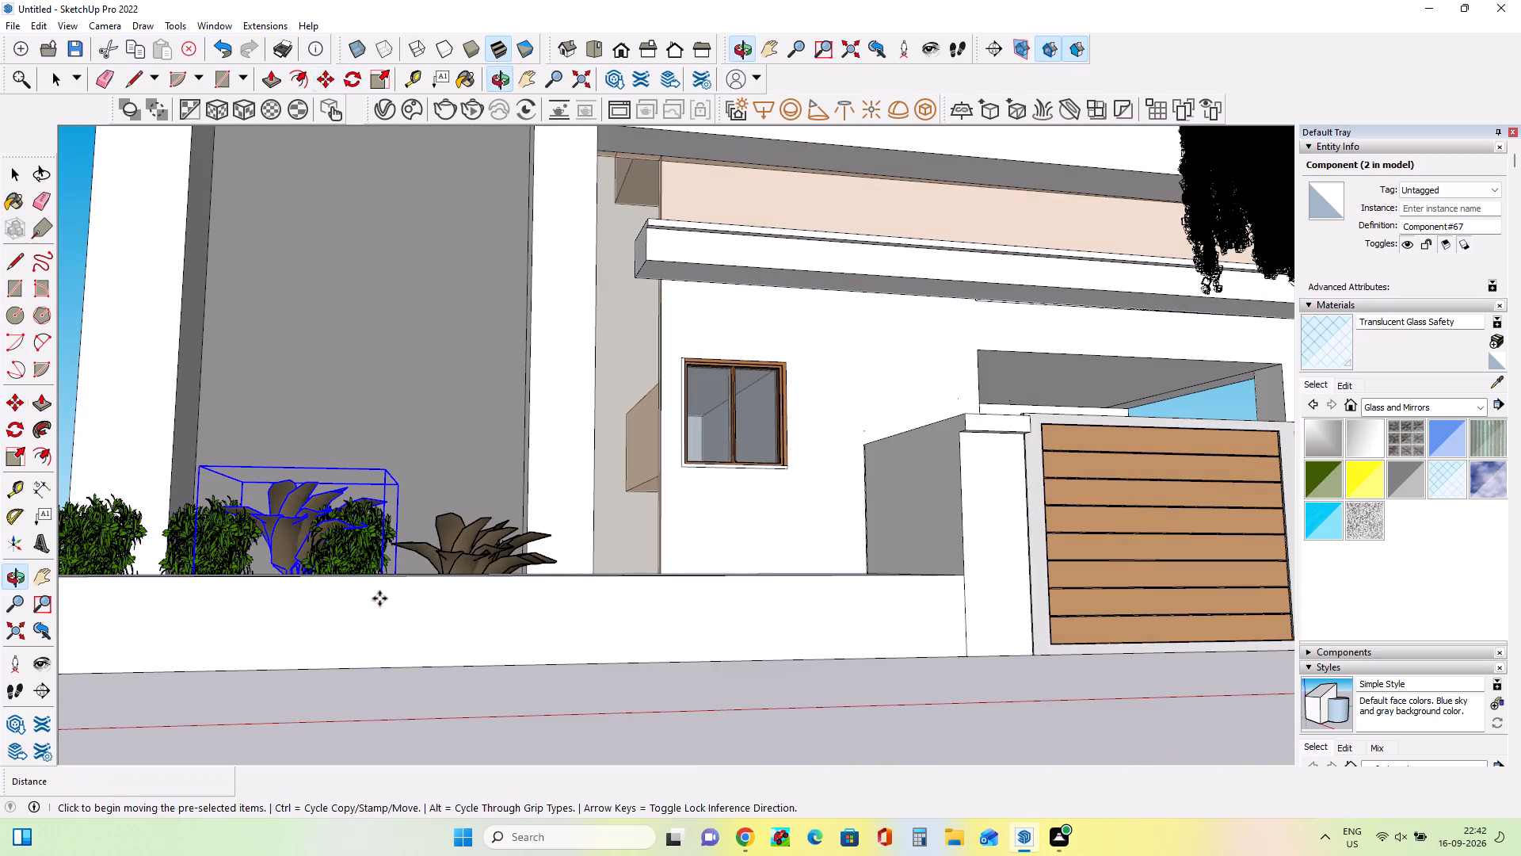
middle_click(379, 598)
middle_click_drag(423, 526, 410, 653)
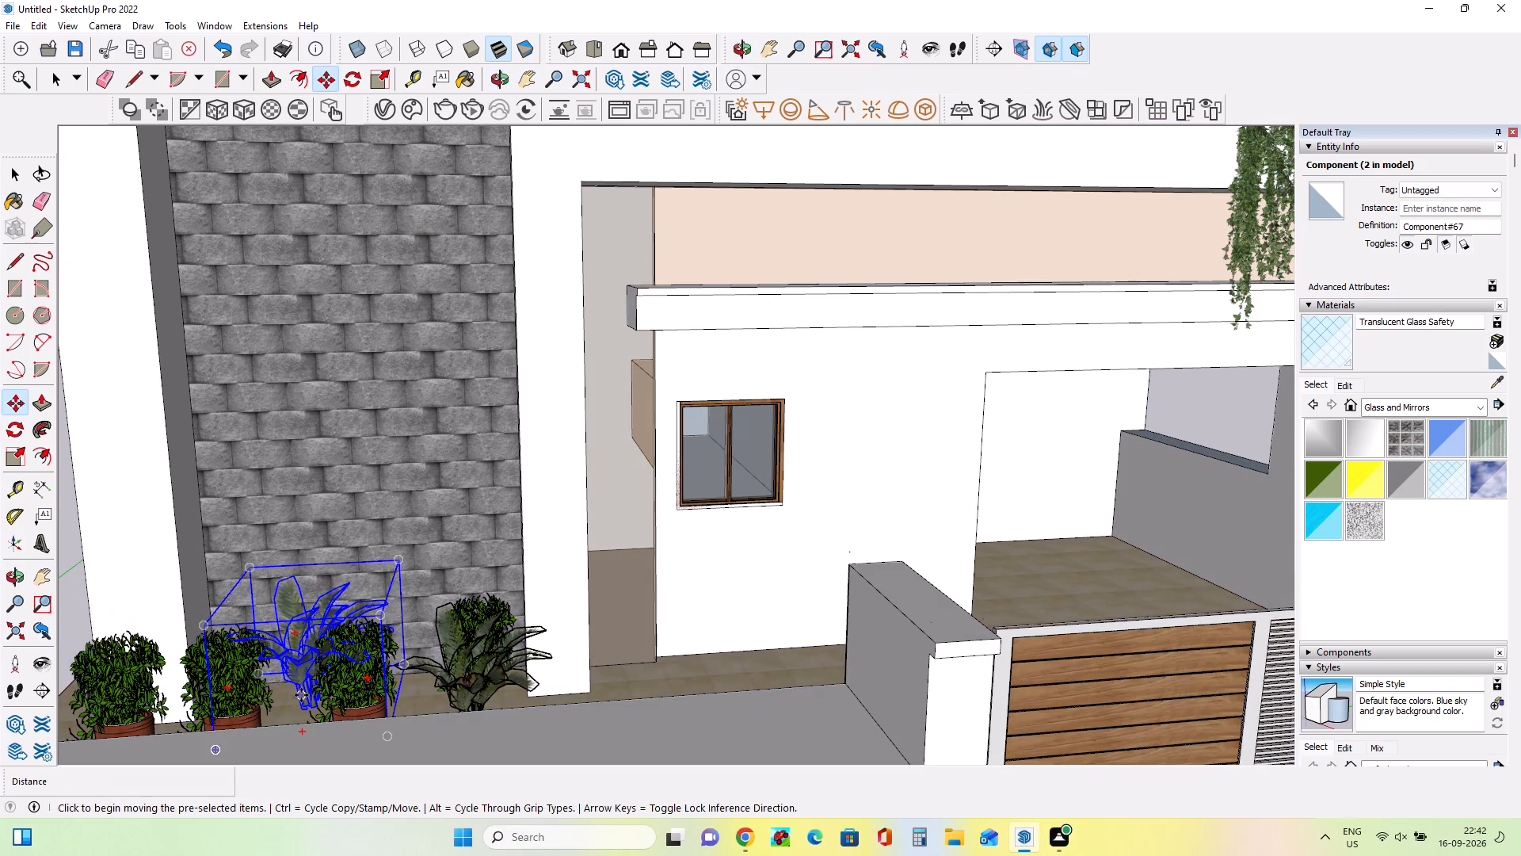
left_click(301, 695)
left_click(304, 678)
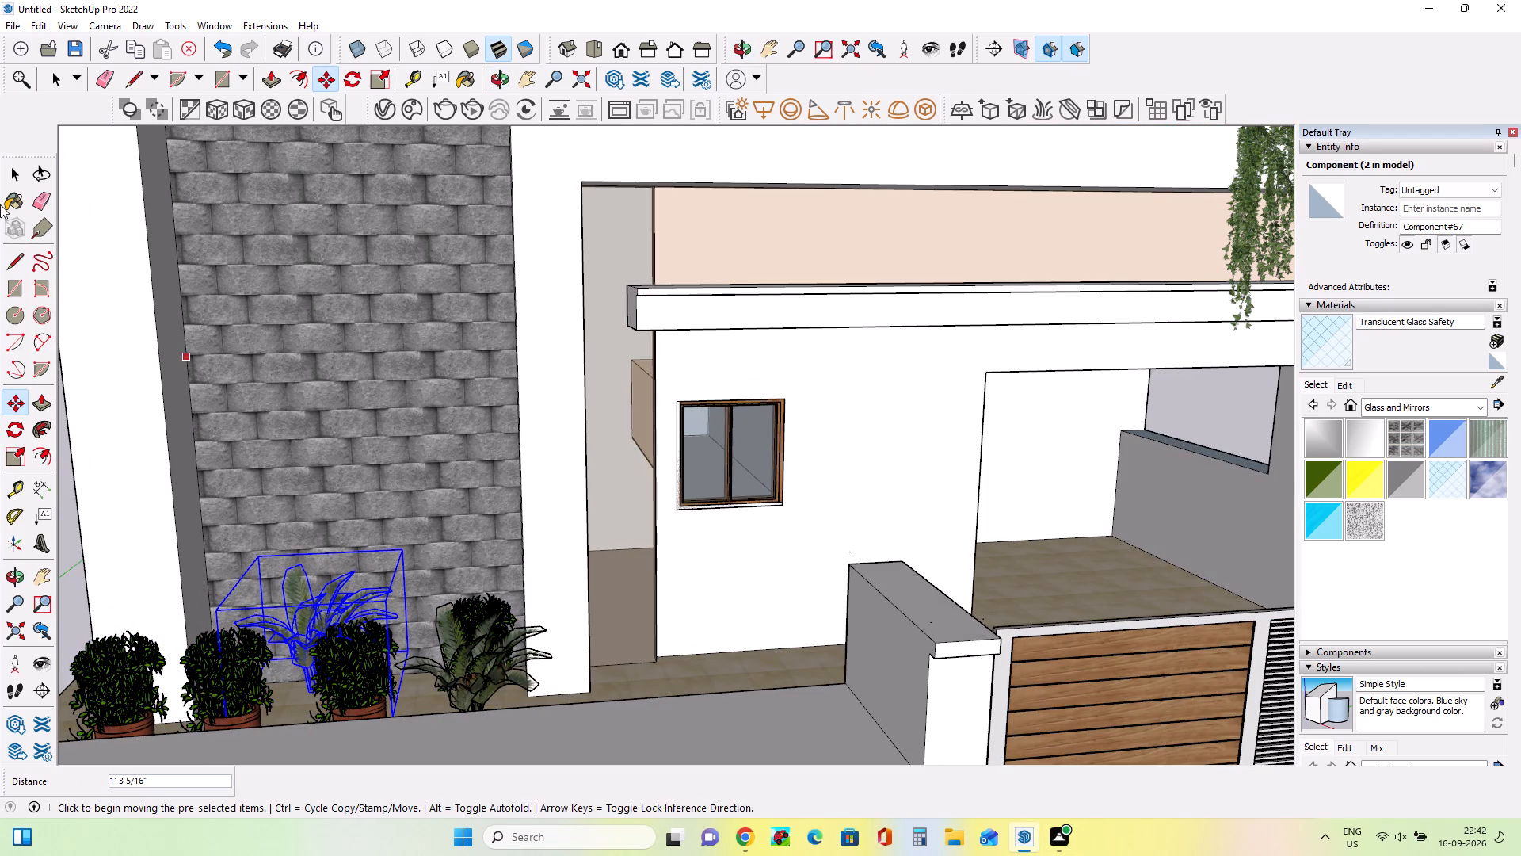
left_click(14, 168)
left_click(72, 552)
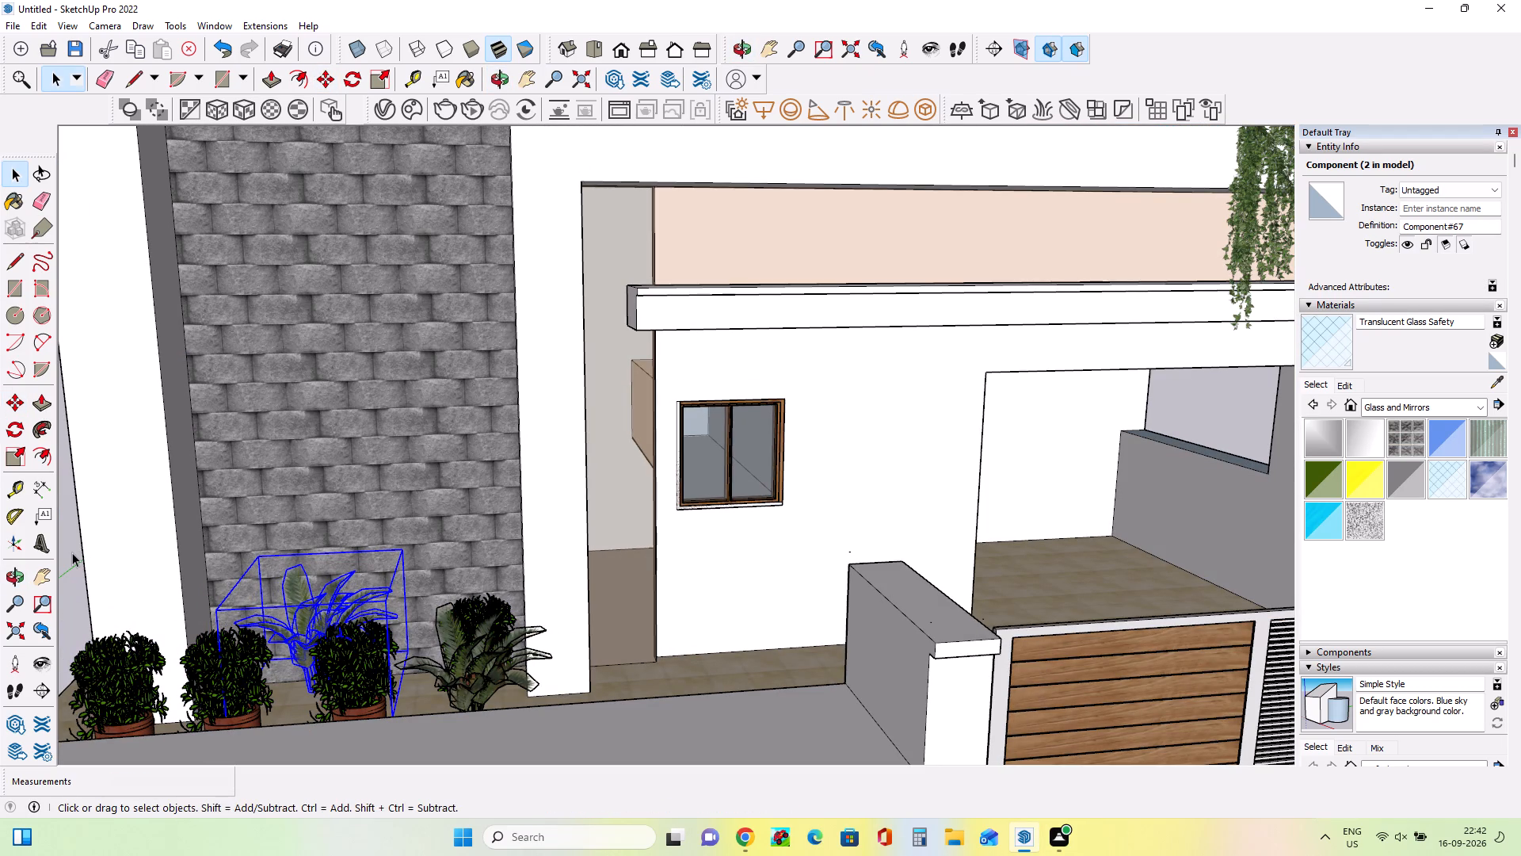
Examine the whole front of the house and its planting from above and from eye level.
scroll(92, 535, "down", 12)
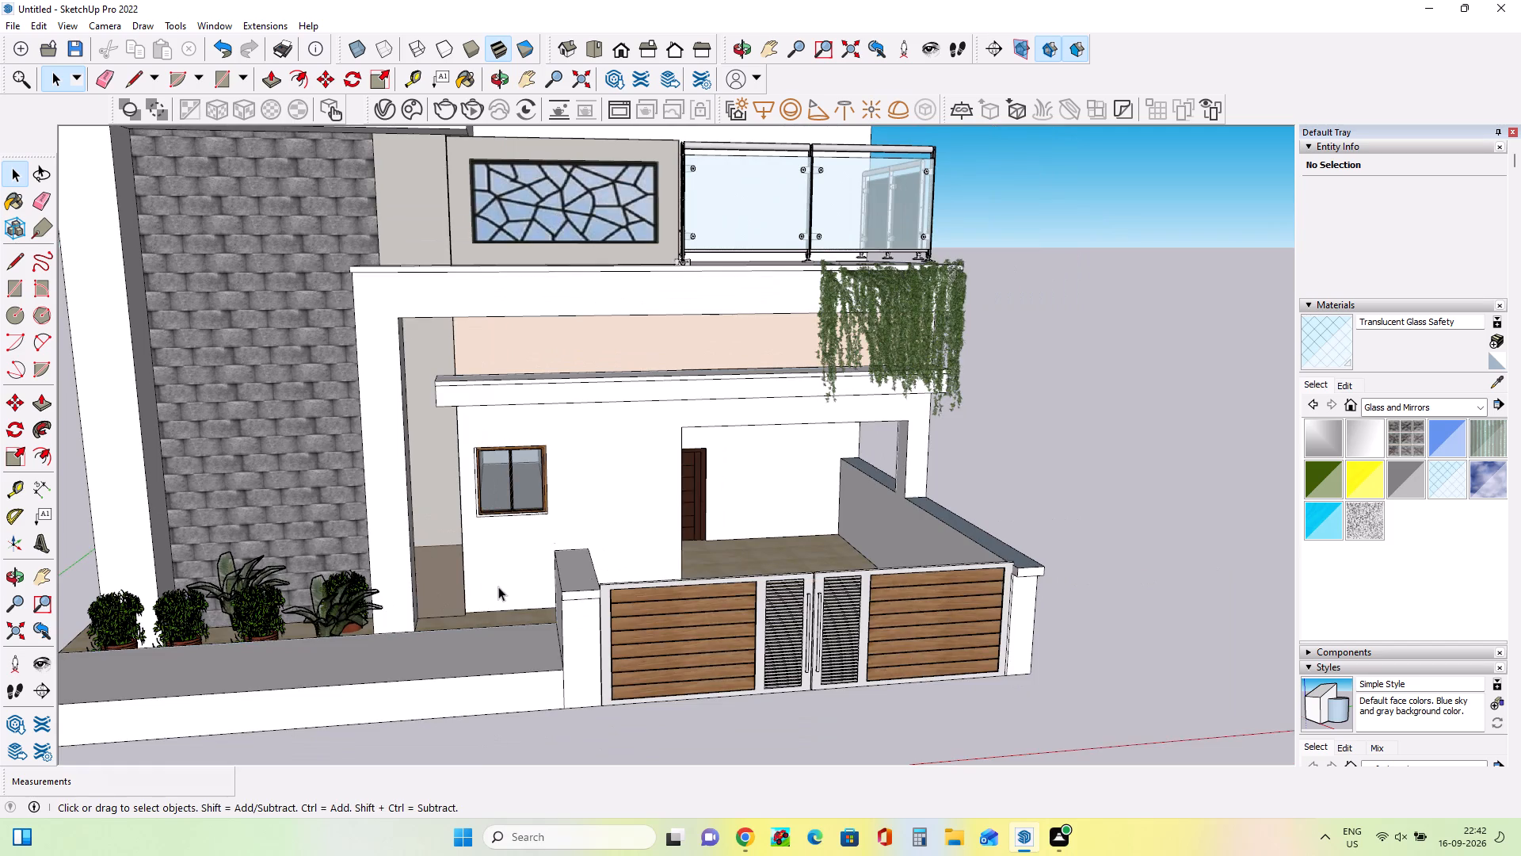
middle_click_drag(502, 585, 519, 657)
scroll(411, 577, "down", 8)
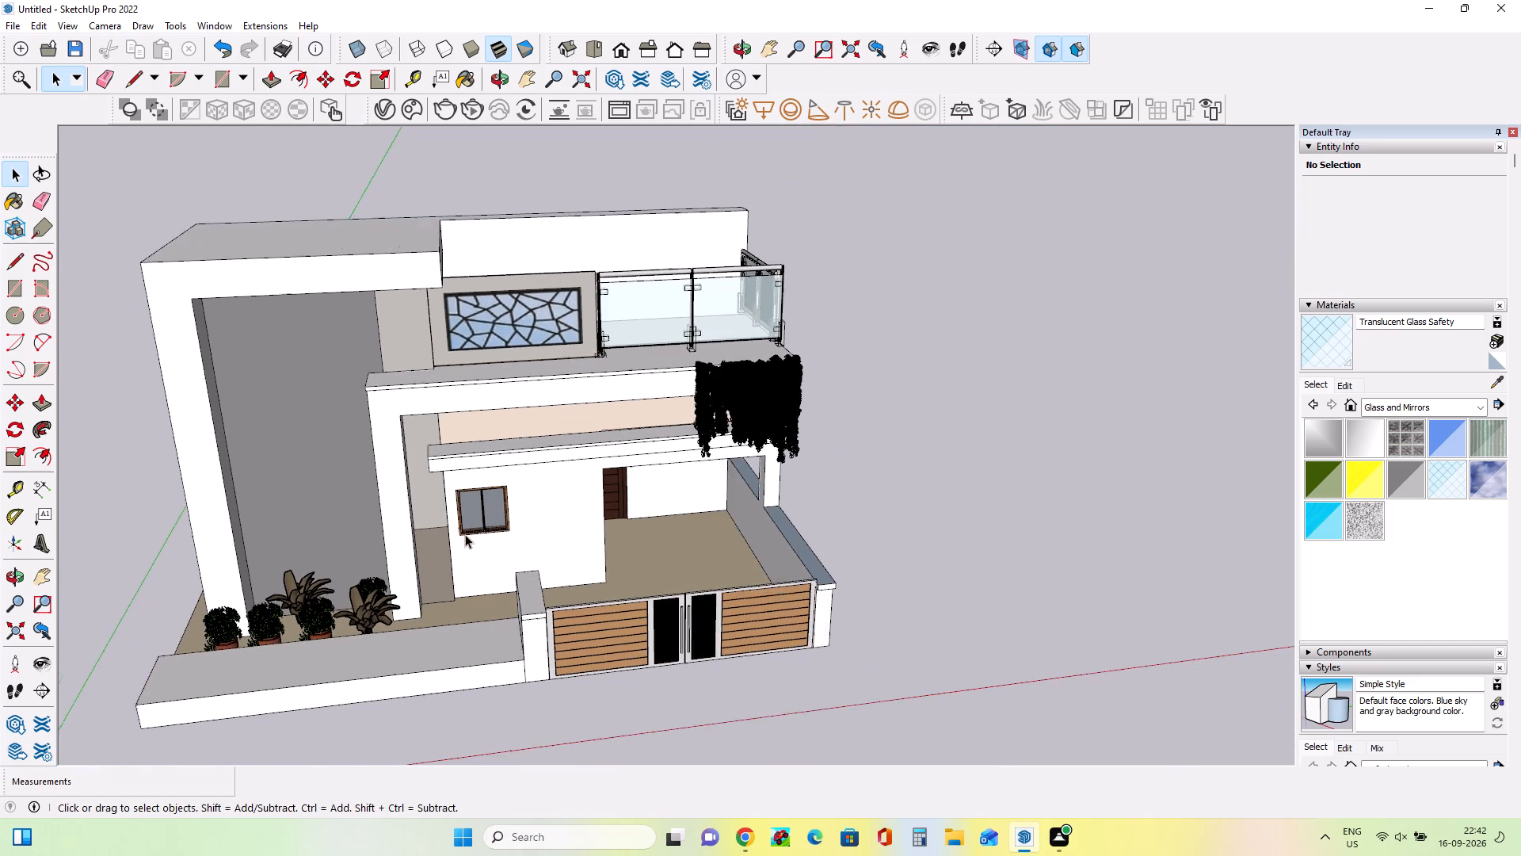
scroll(484, 522, "down", 3)
left_click(93, 319)
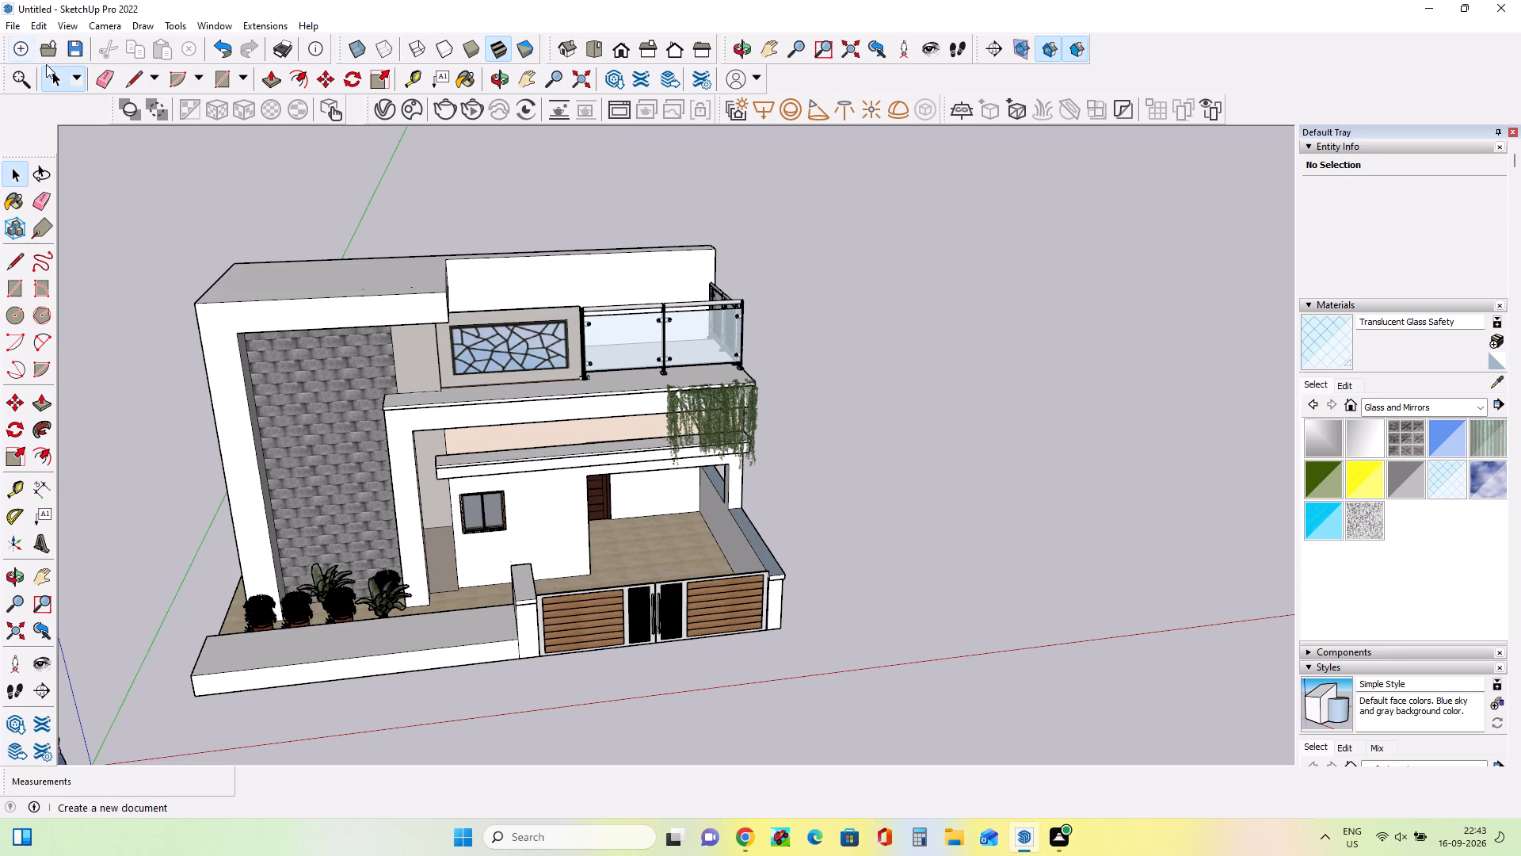
middle_click_drag(389, 479, 411, 350)
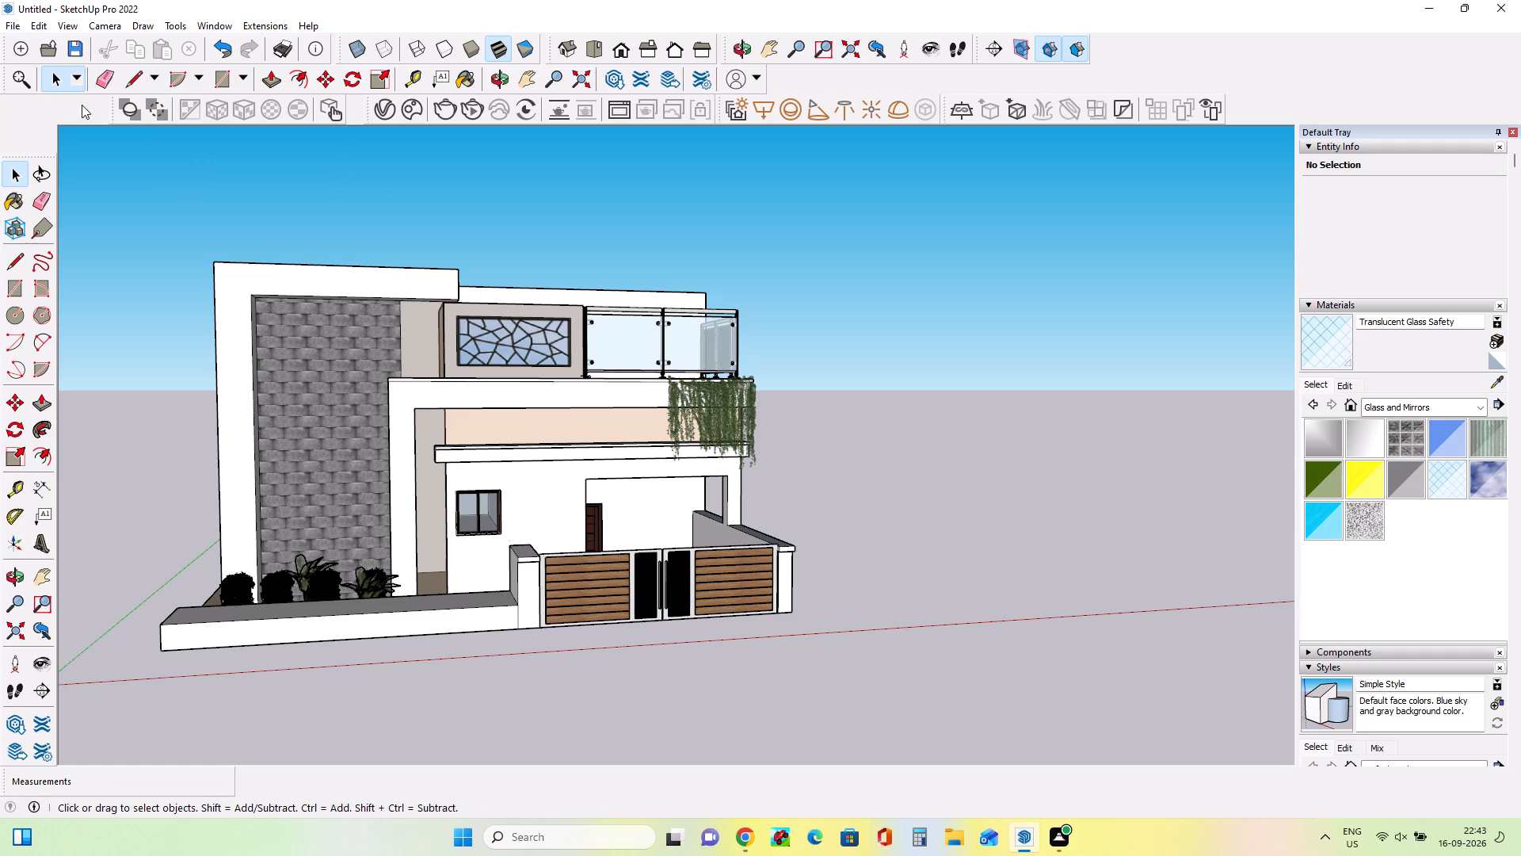
Import the climbing+plant SketchUp file from the Downloads folder.
left_click(8, 24)
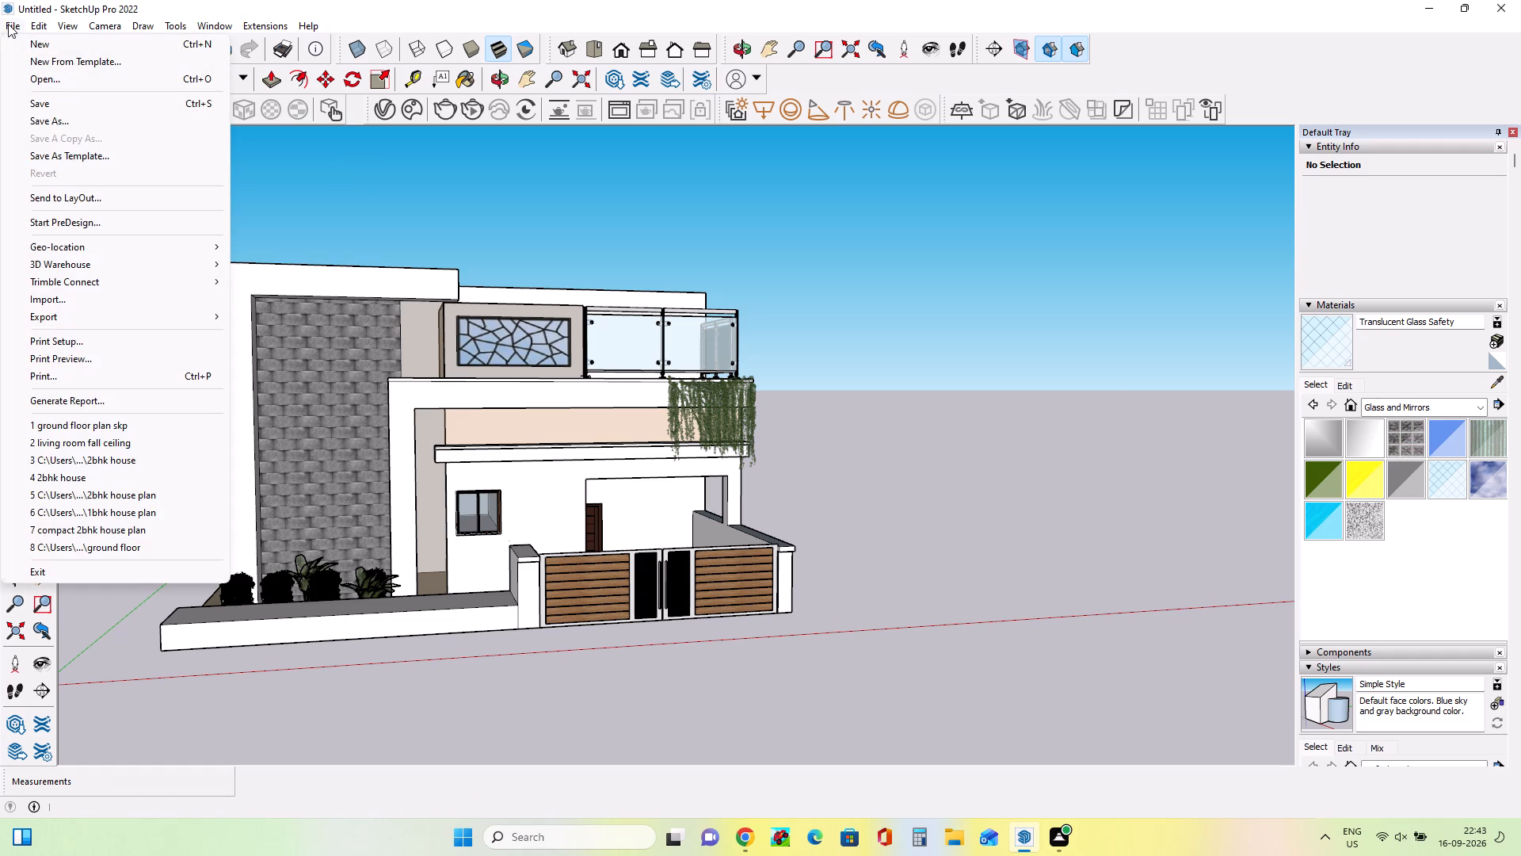
left_click(84, 304)
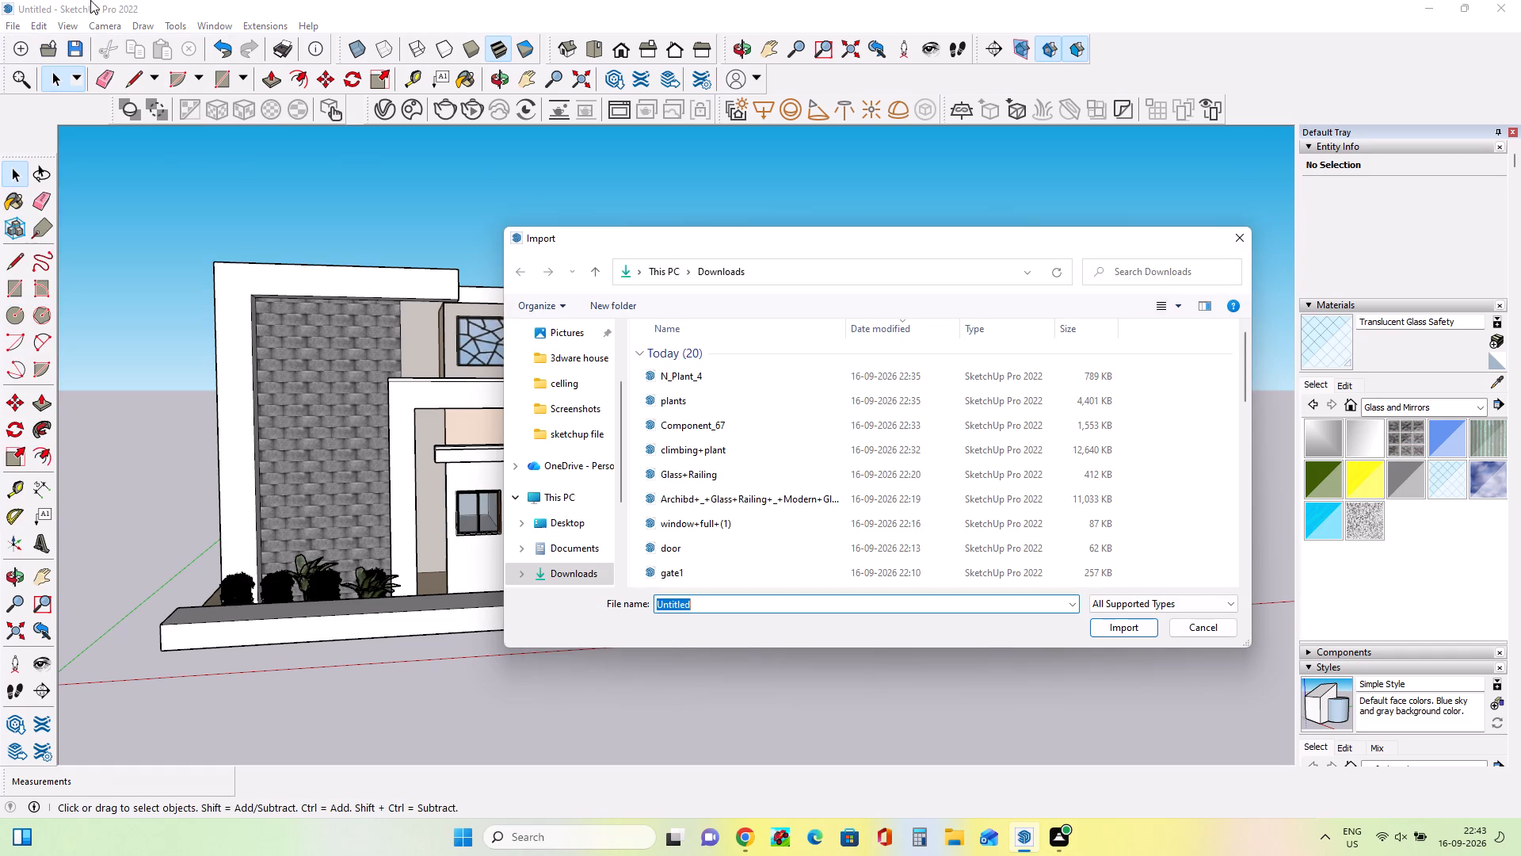
left_click(749, 448)
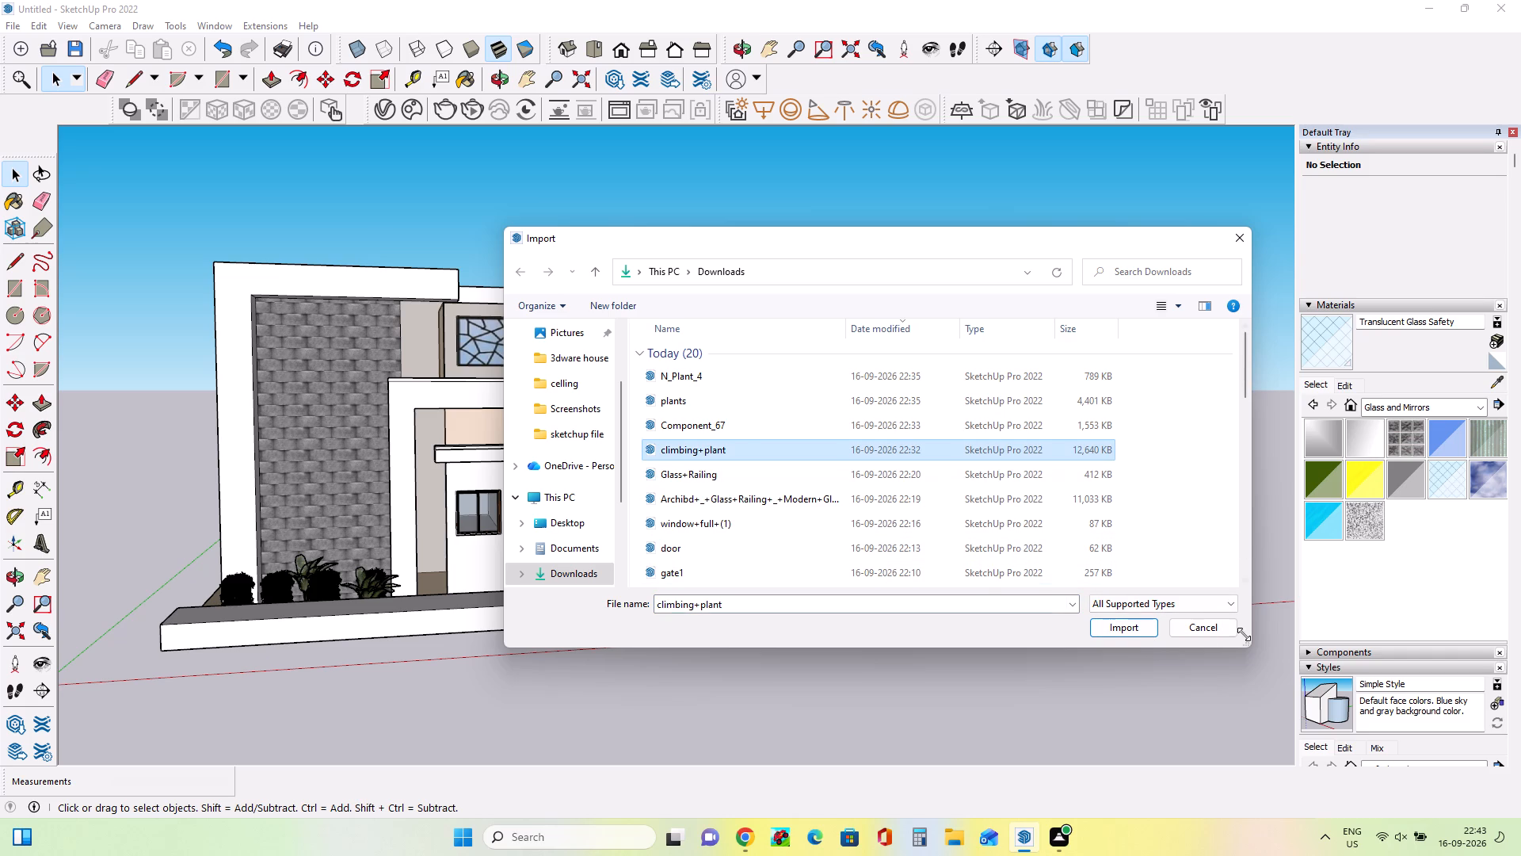
left_click(1134, 626)
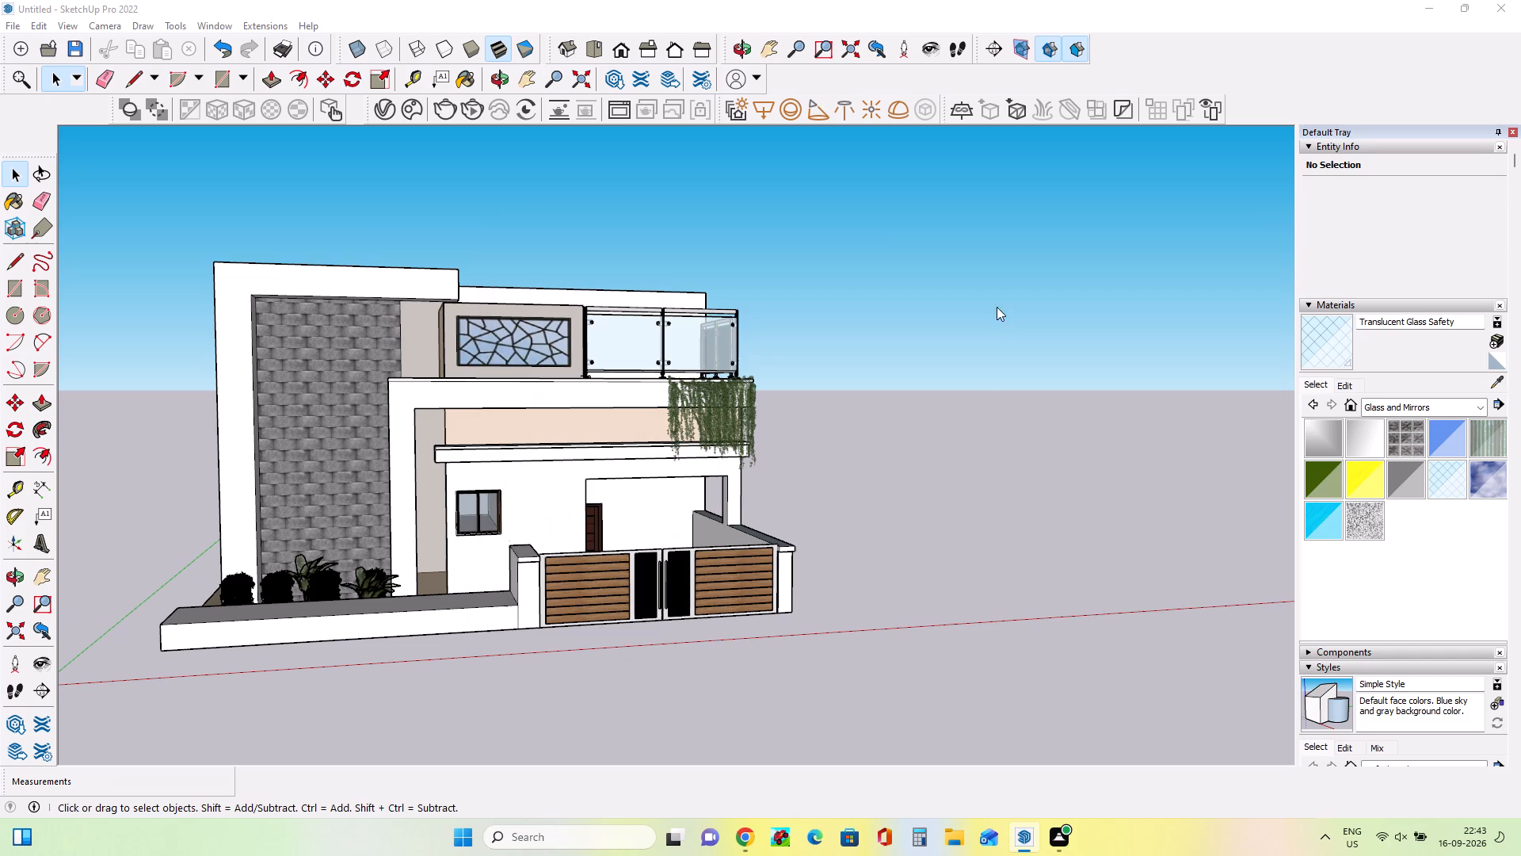
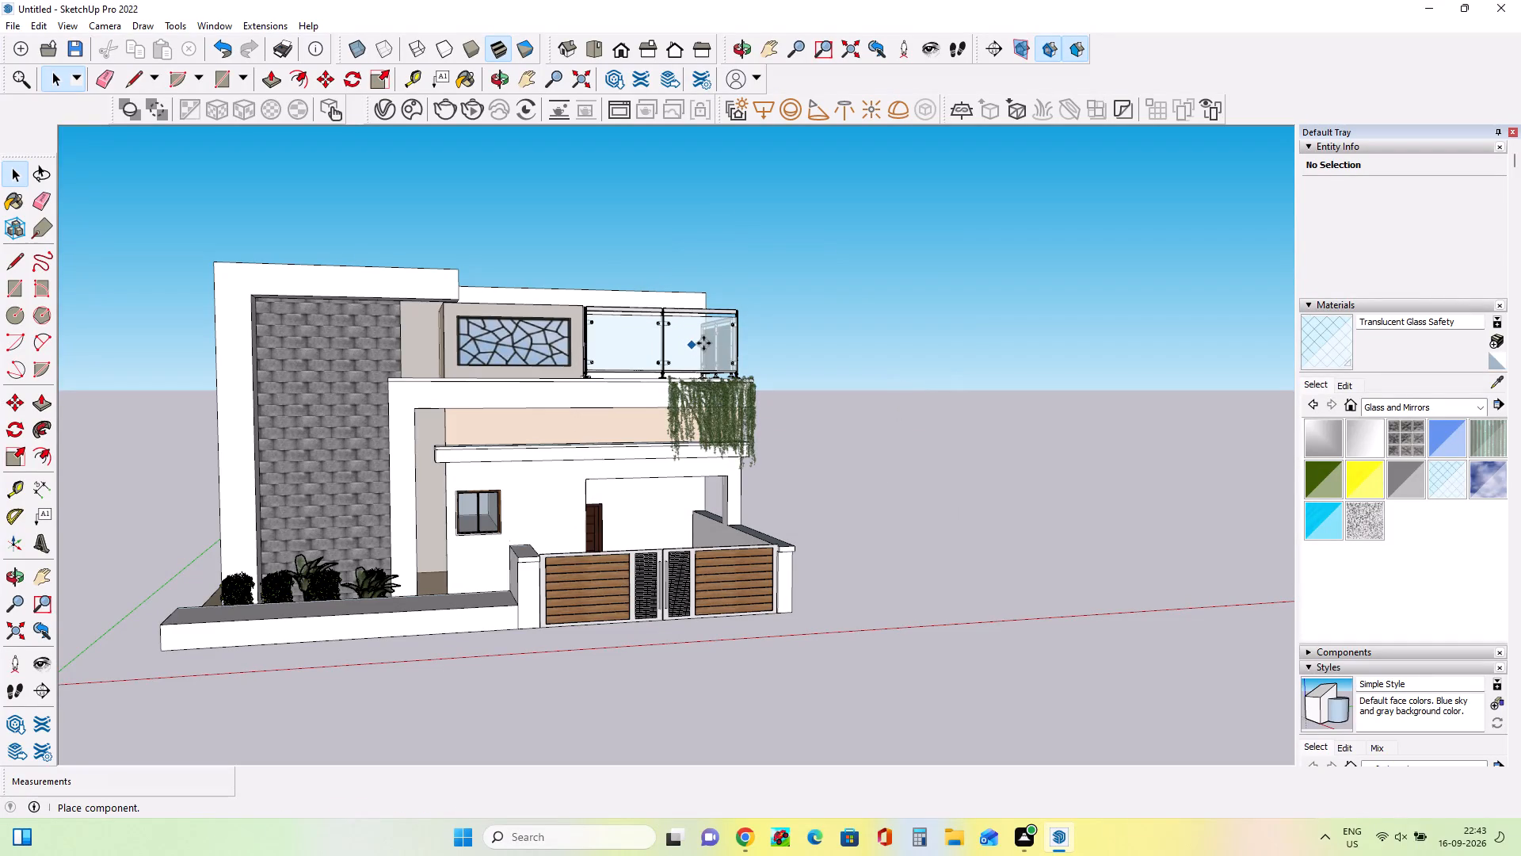
Place the imported climbing plant in the open area beside the house and clear the selection.
left_click(890, 353)
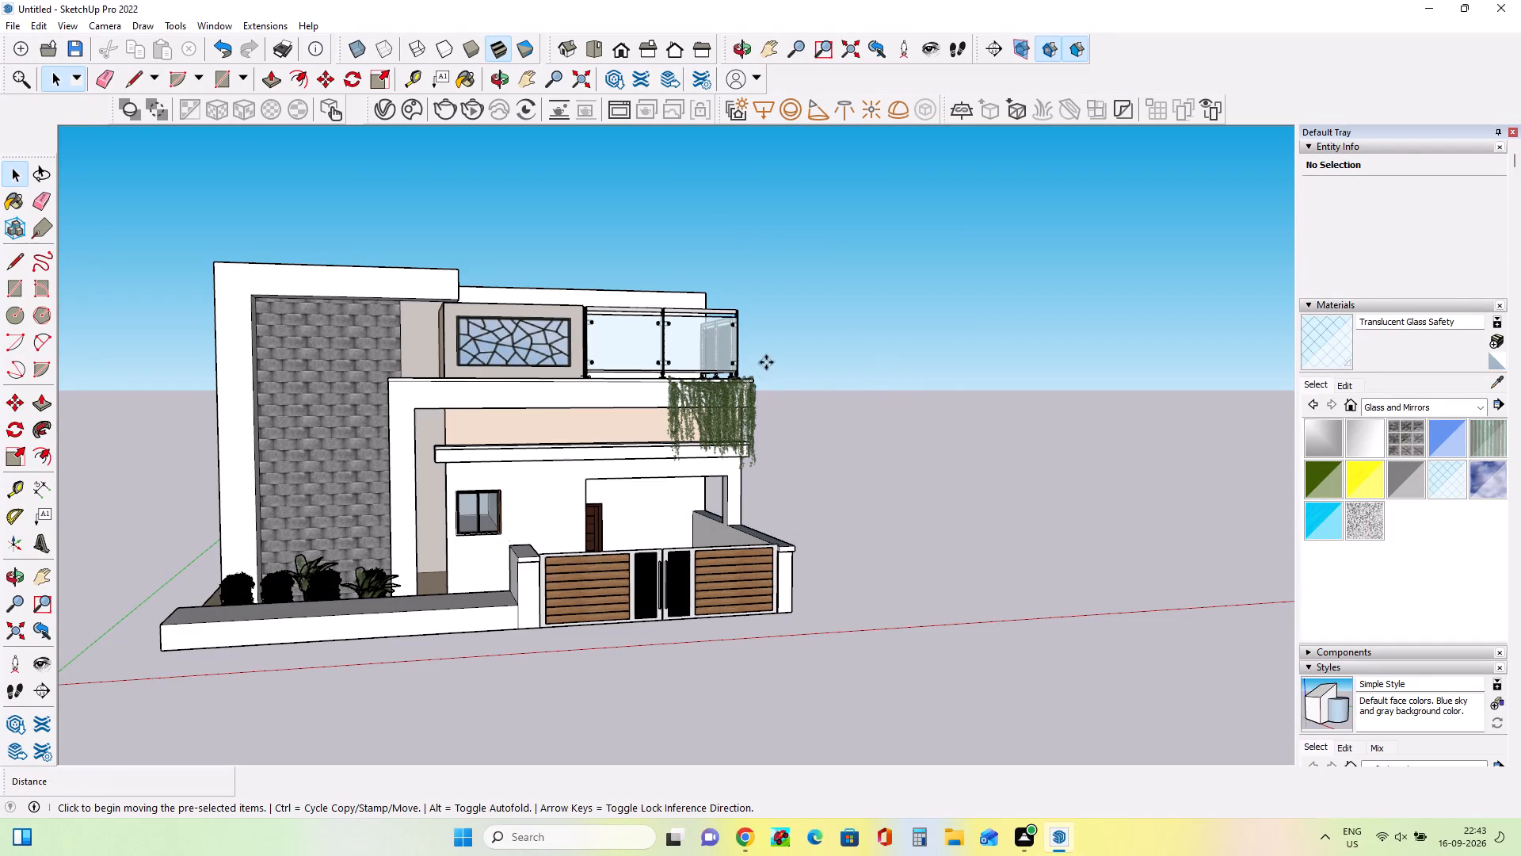
scroll(832, 342, "down", 3)
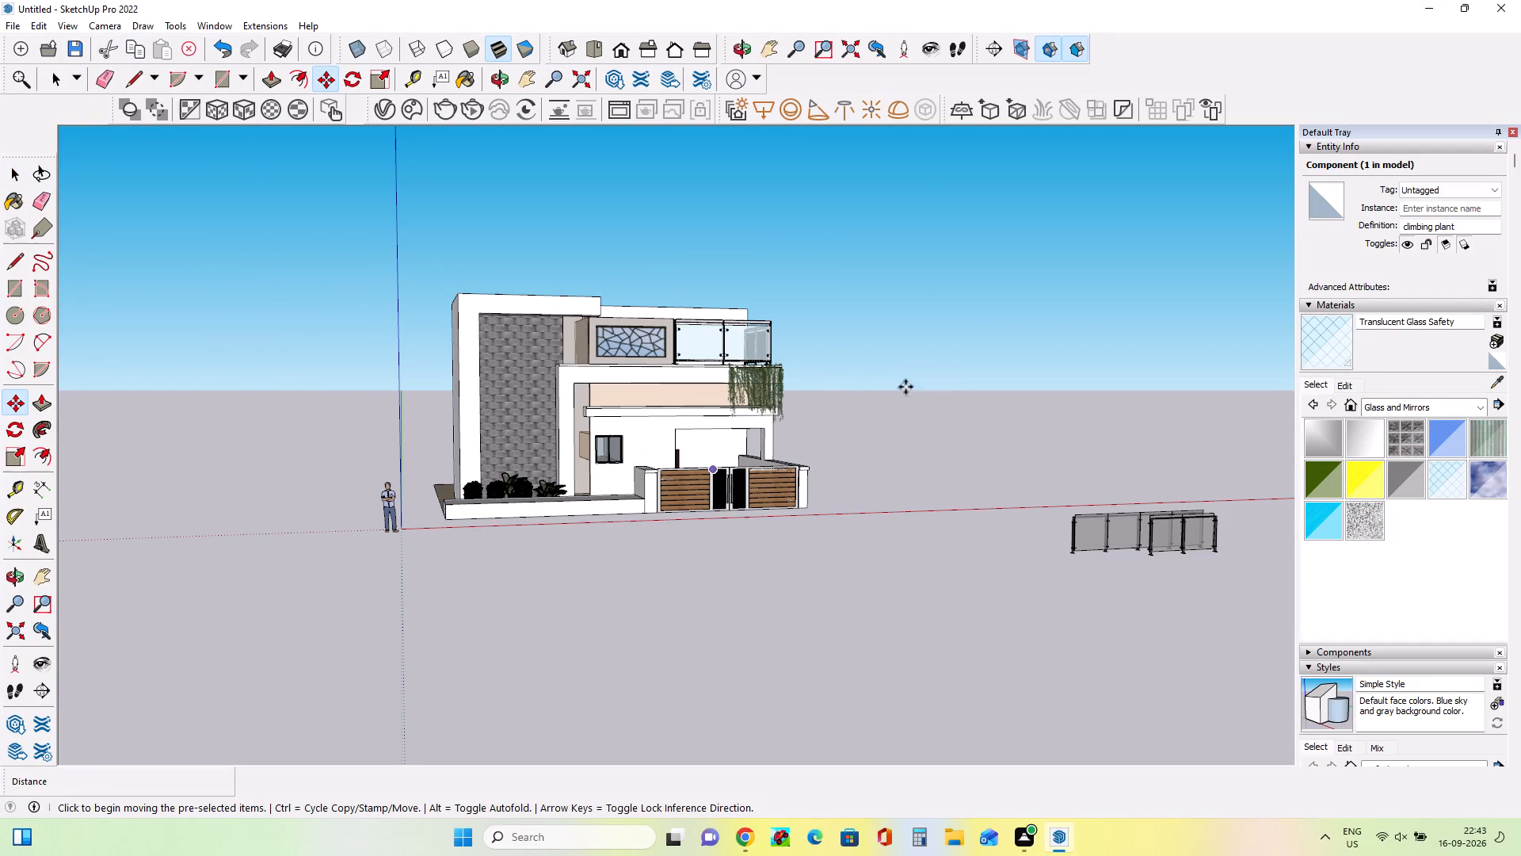
left_click(911, 409)
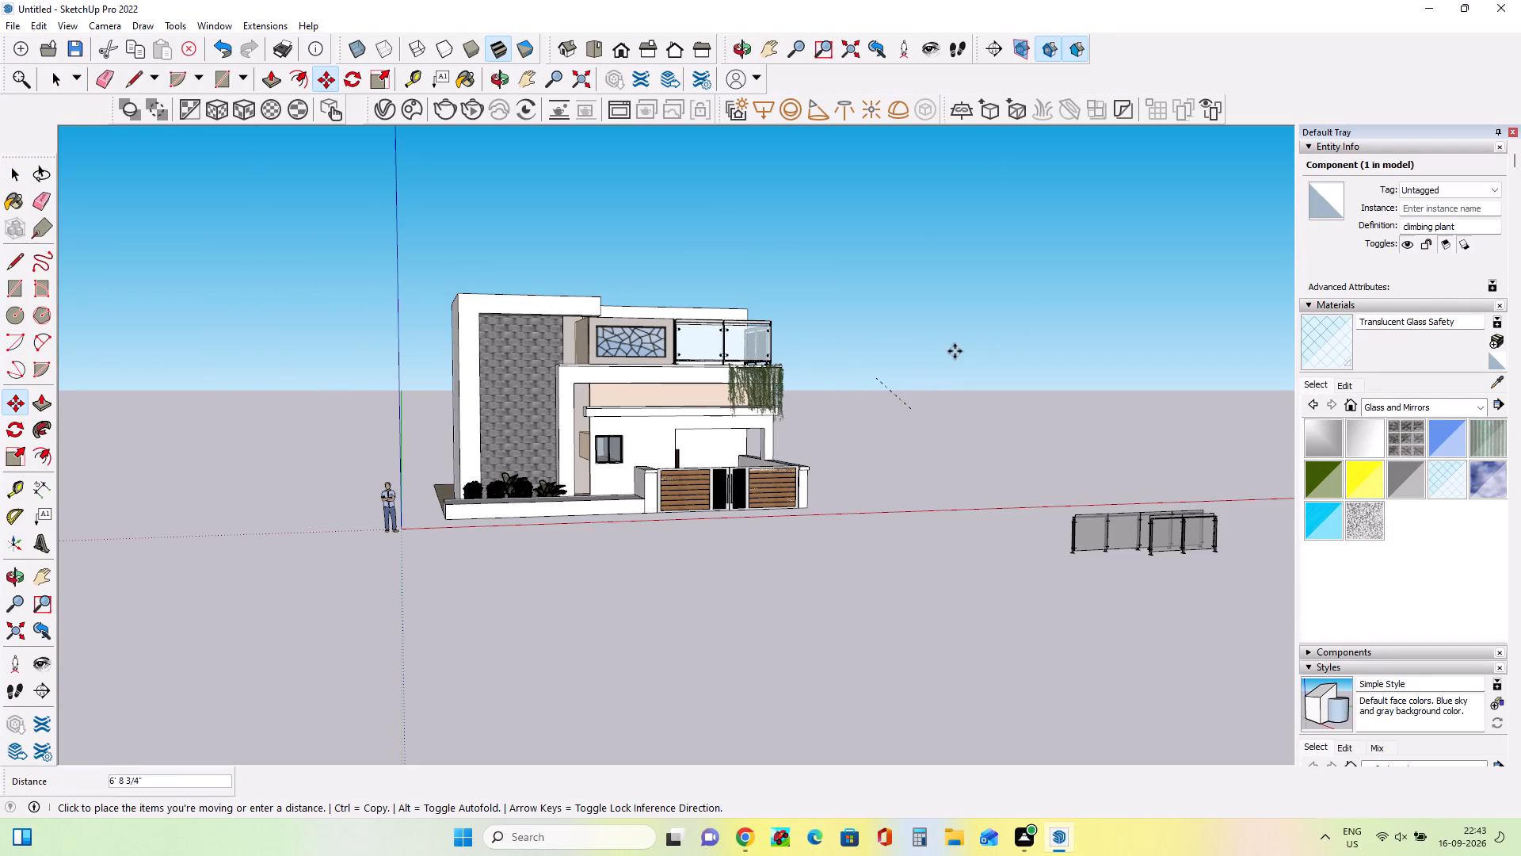
key("Escape")
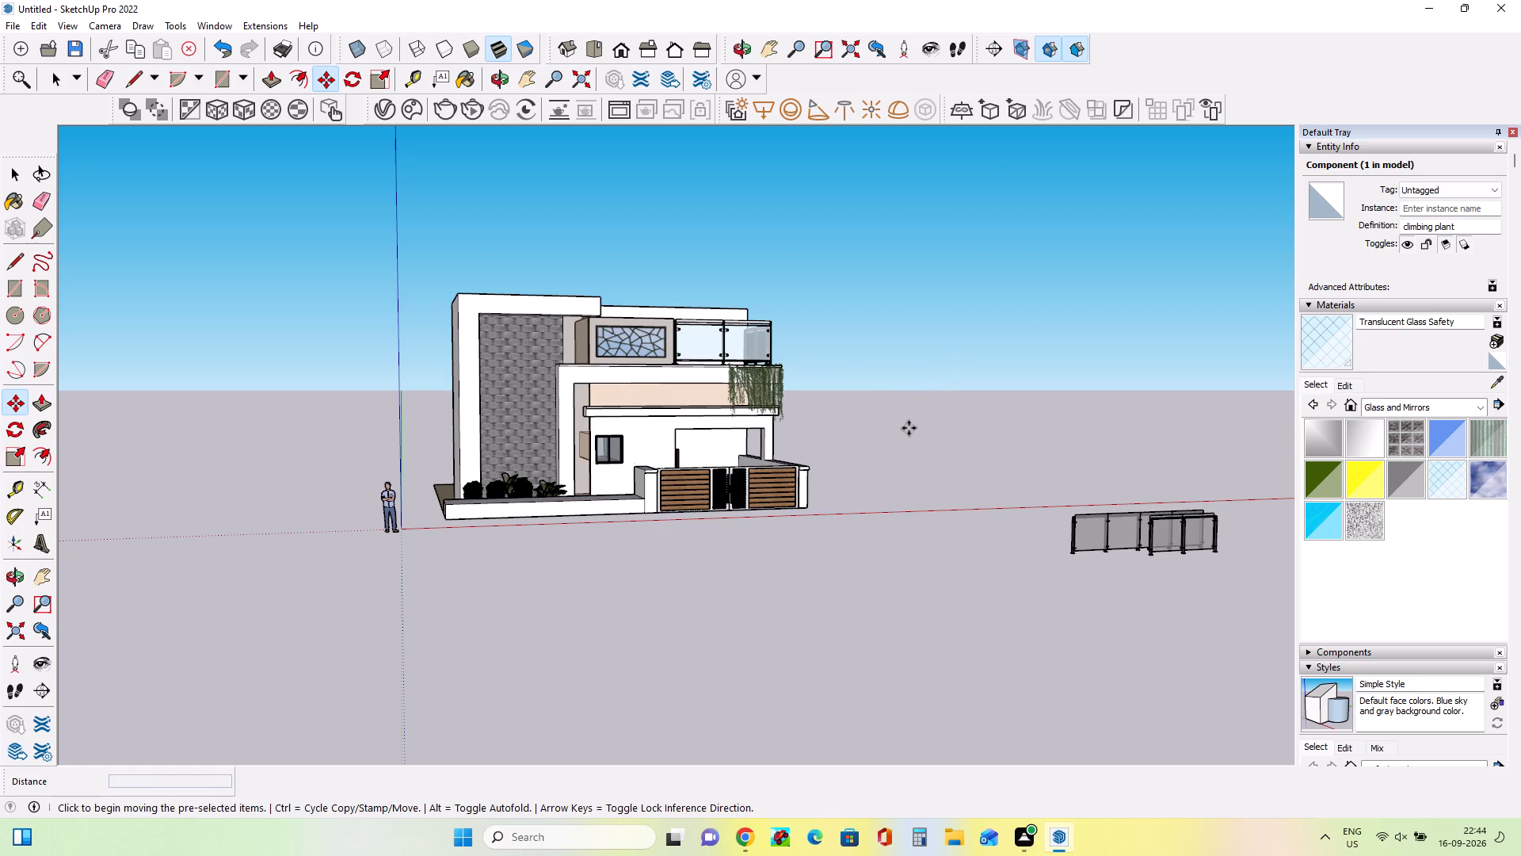
key("Escape")
left_click(909, 433)
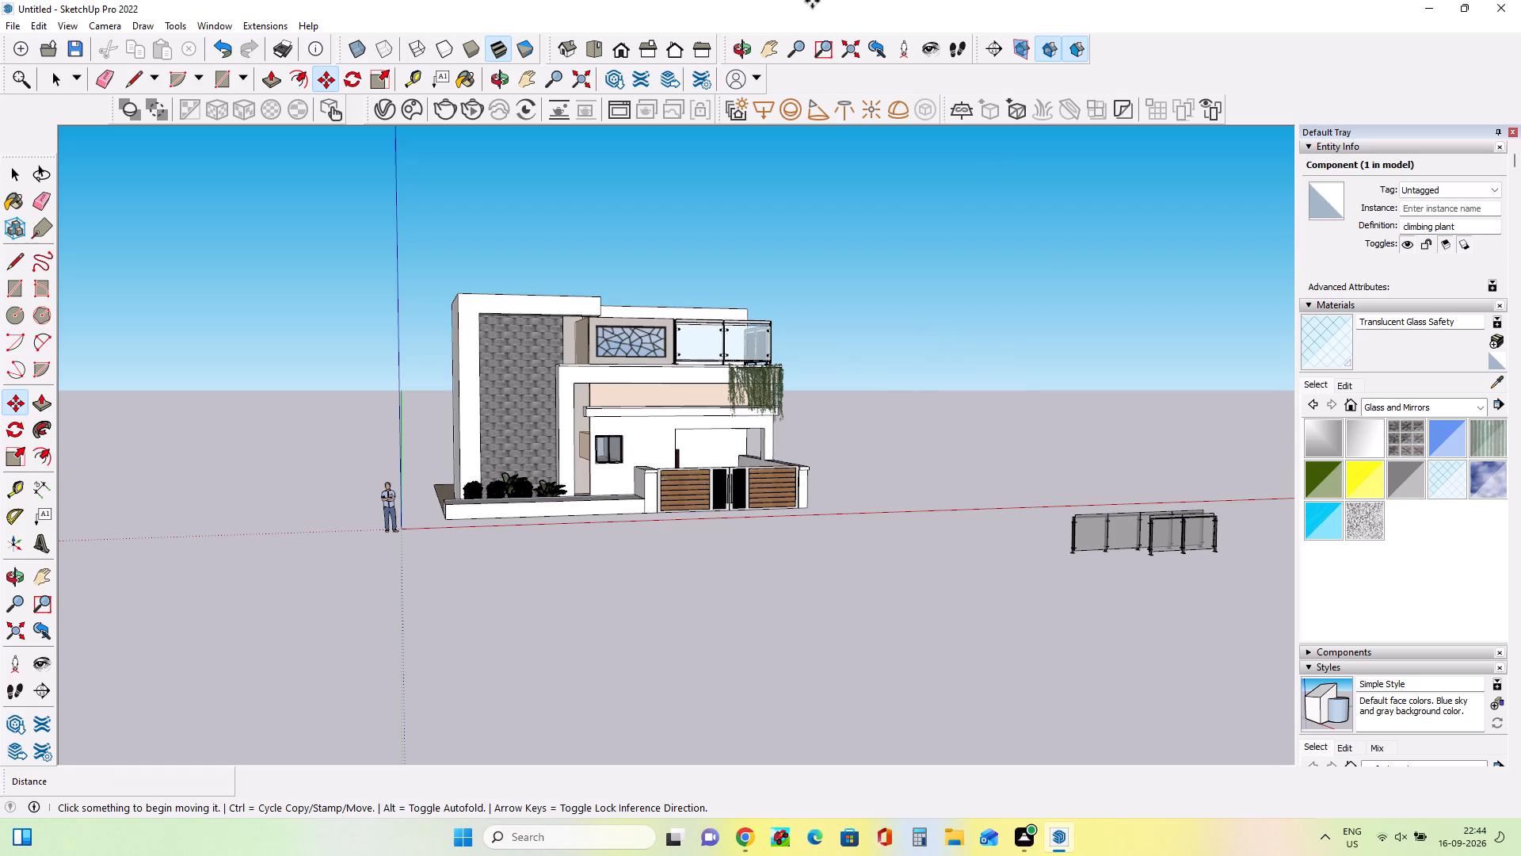
Import the climbing+plant file from the Downloads folder again and place it beside the house.
left_click(24, 24)
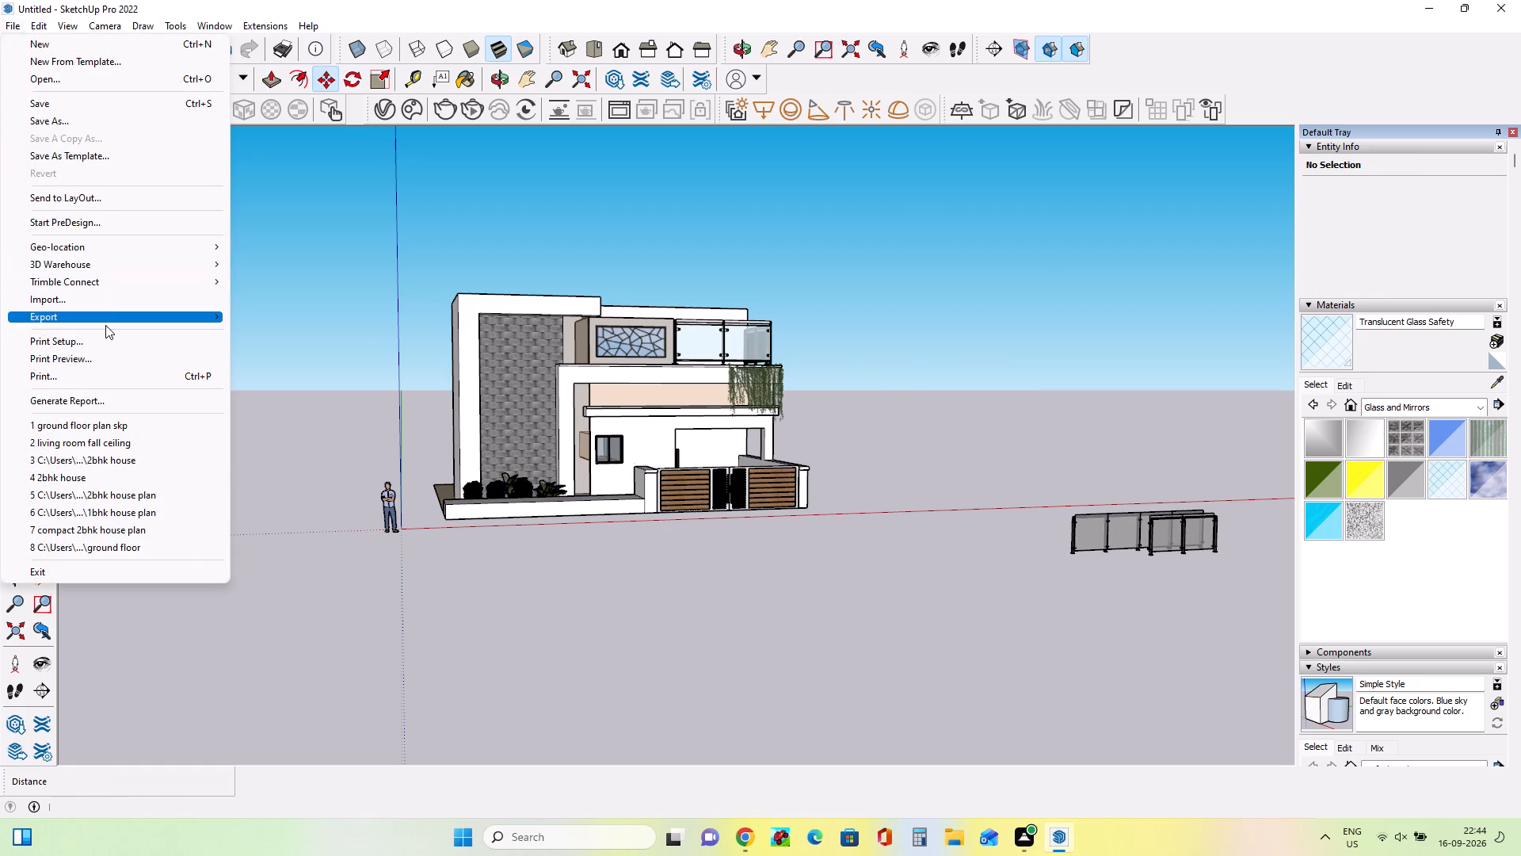
left_click(109, 305)
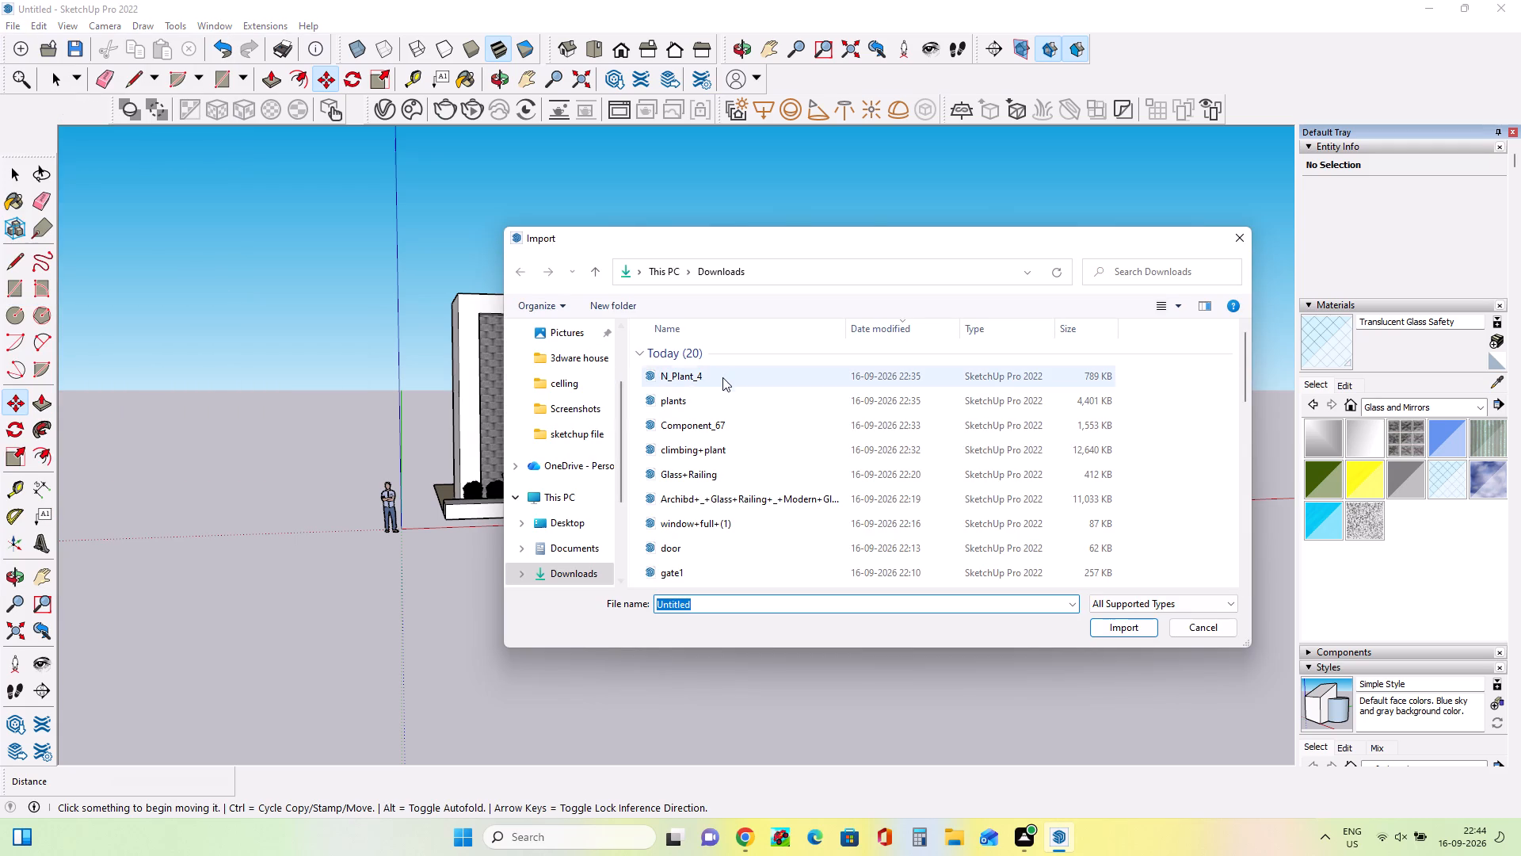
left_click(717, 451)
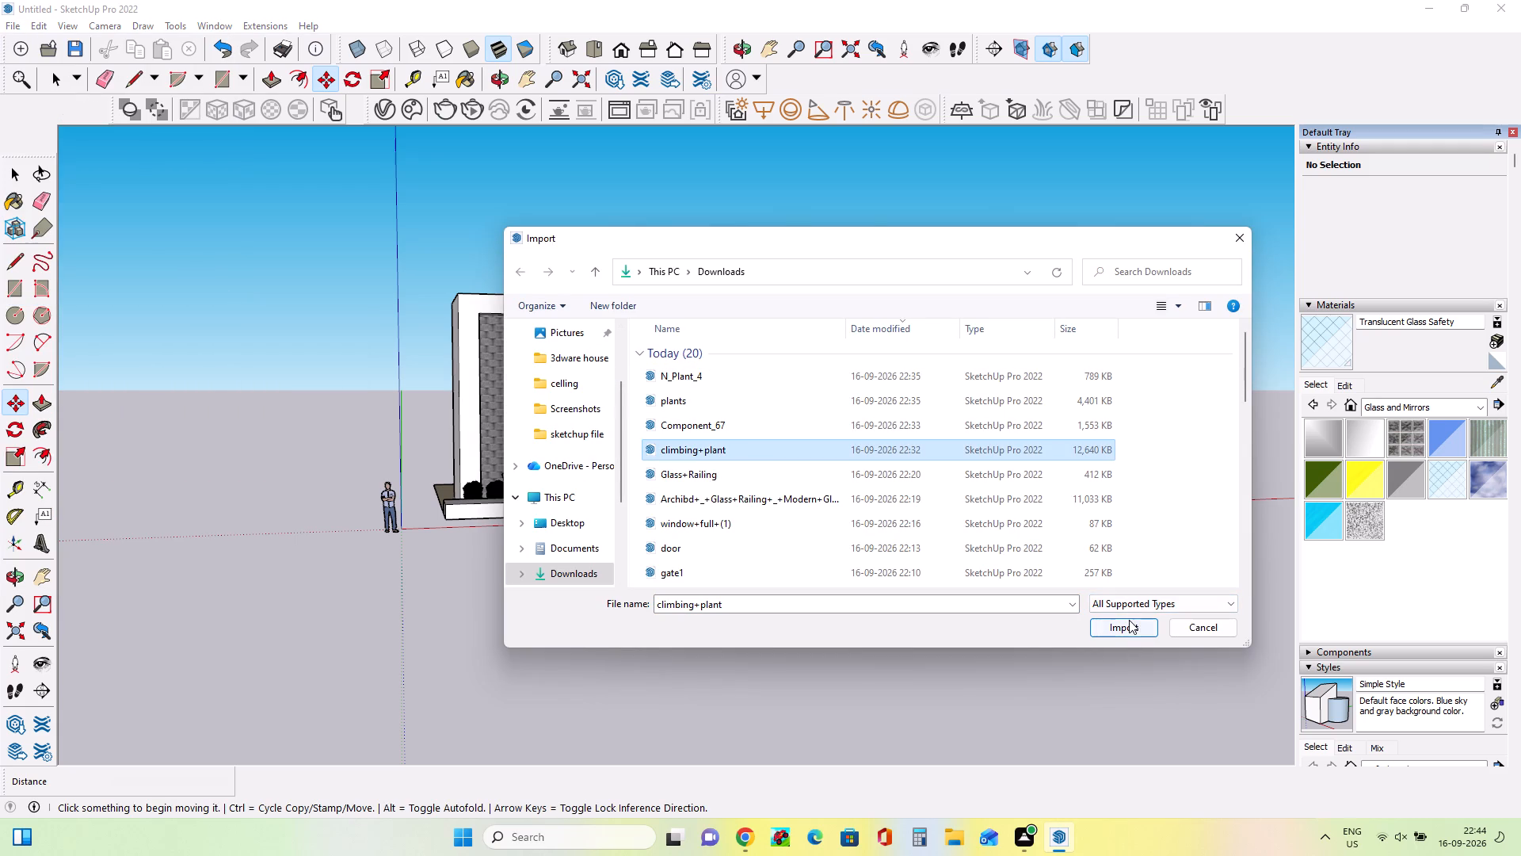
left_click(1129, 627)
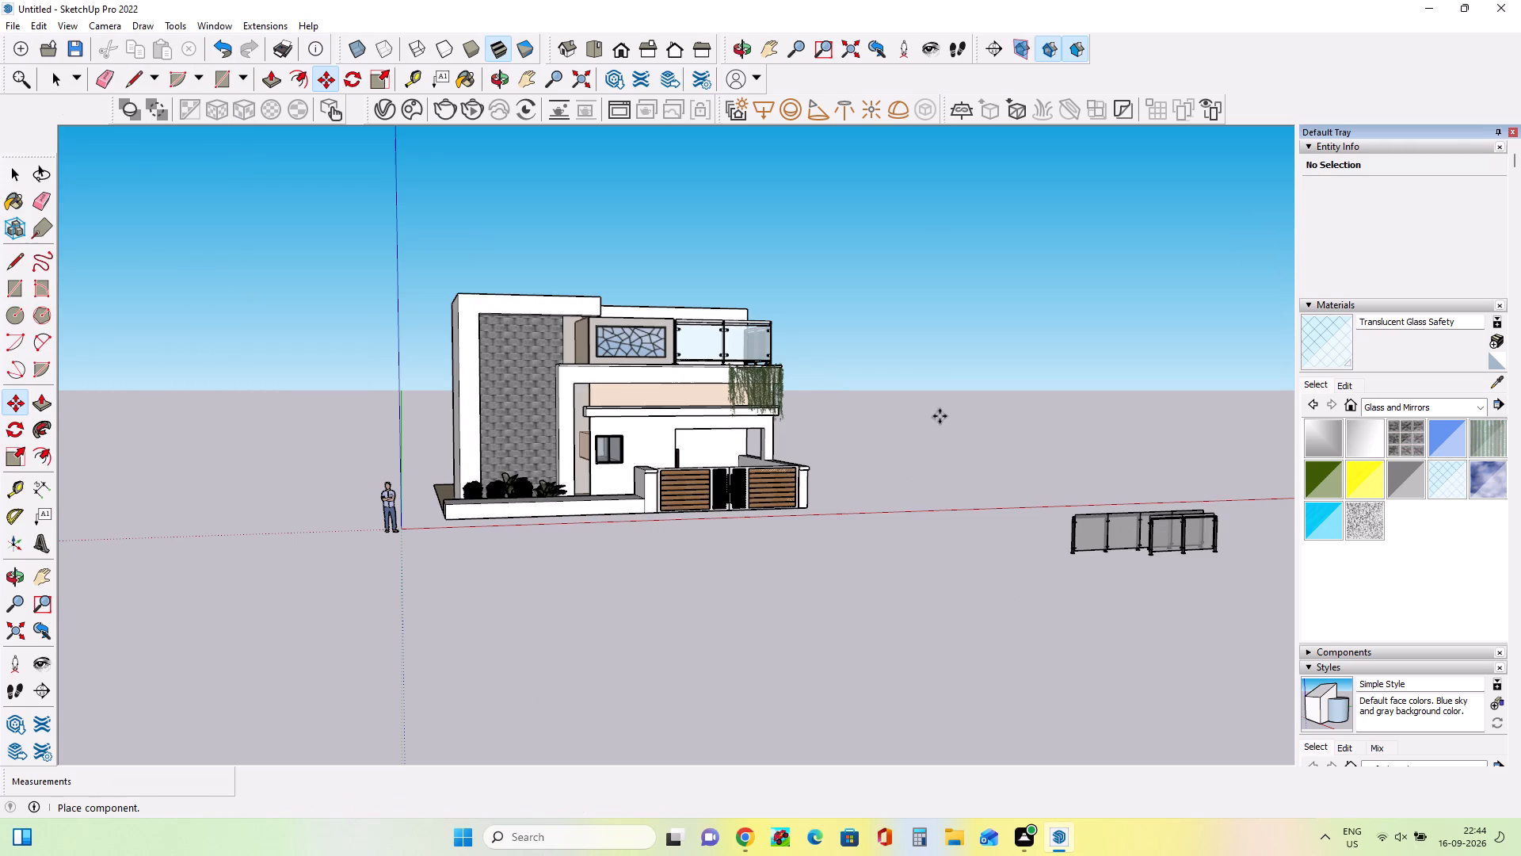
left_click(921, 431)
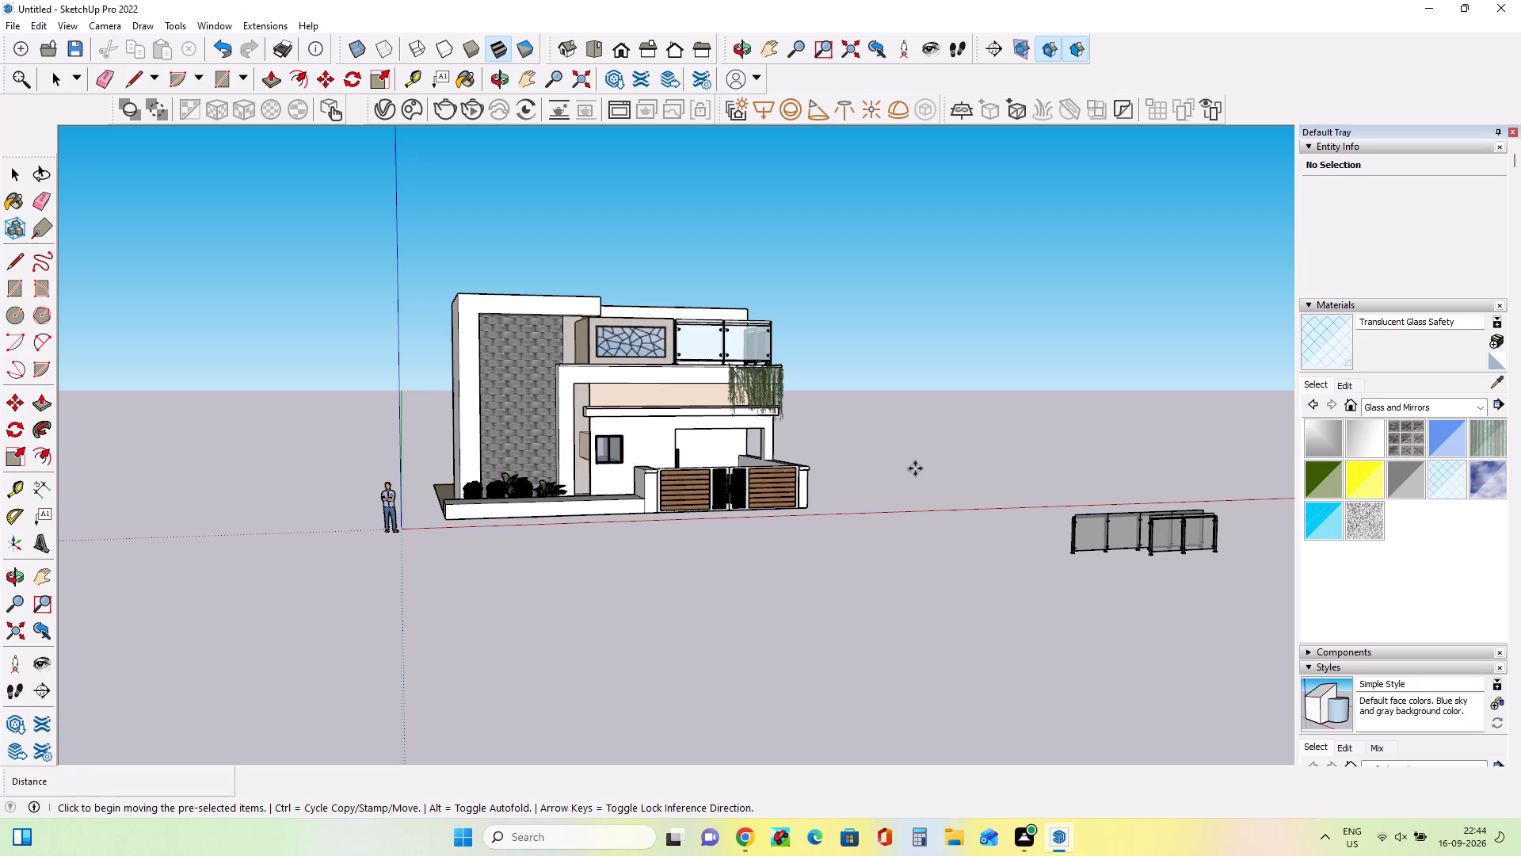
left_click(924, 452)
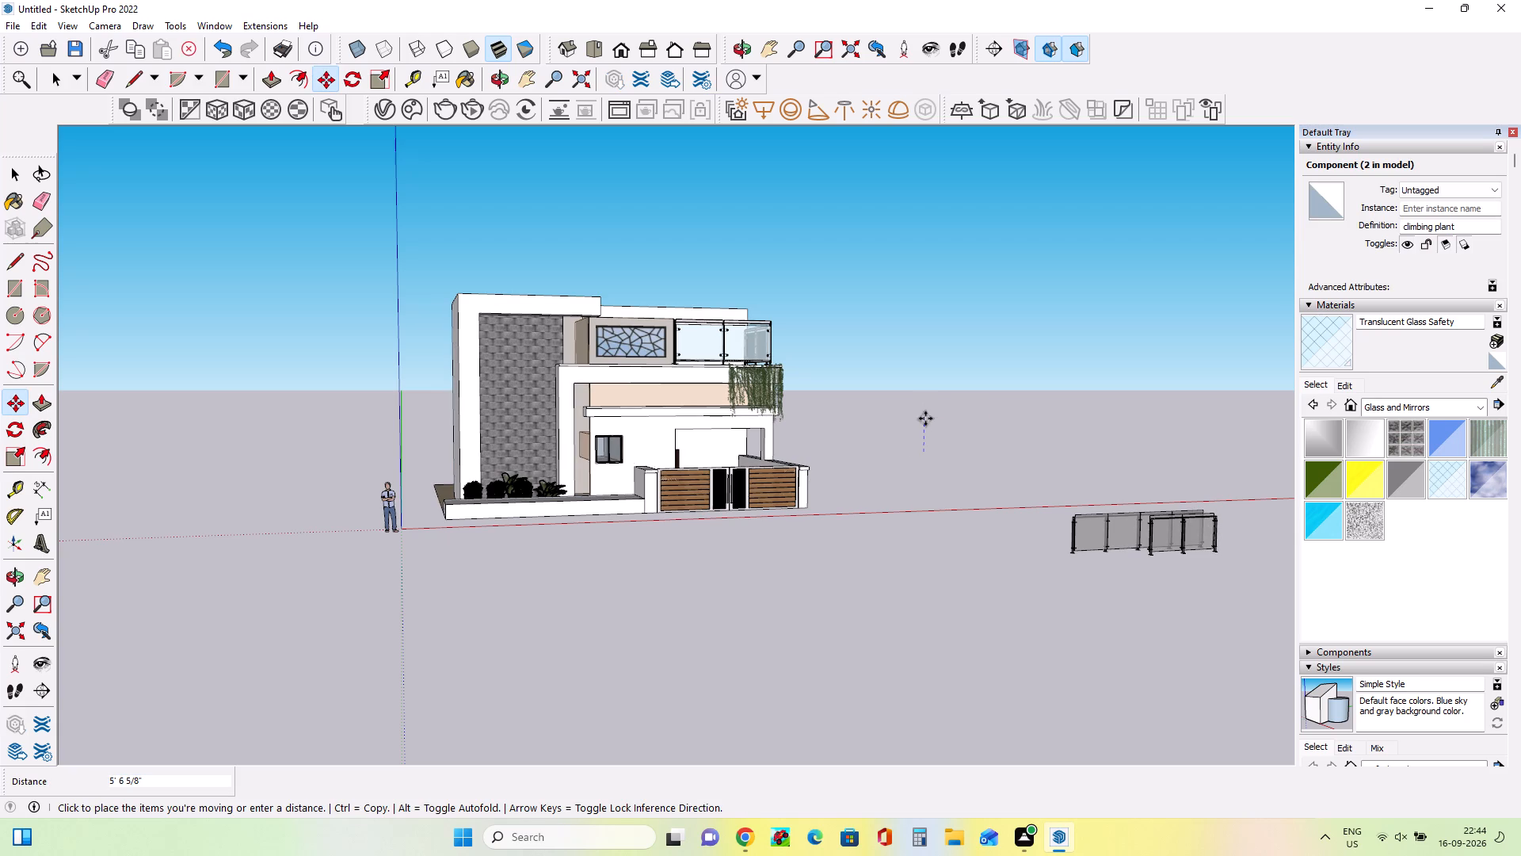
key("Escape")
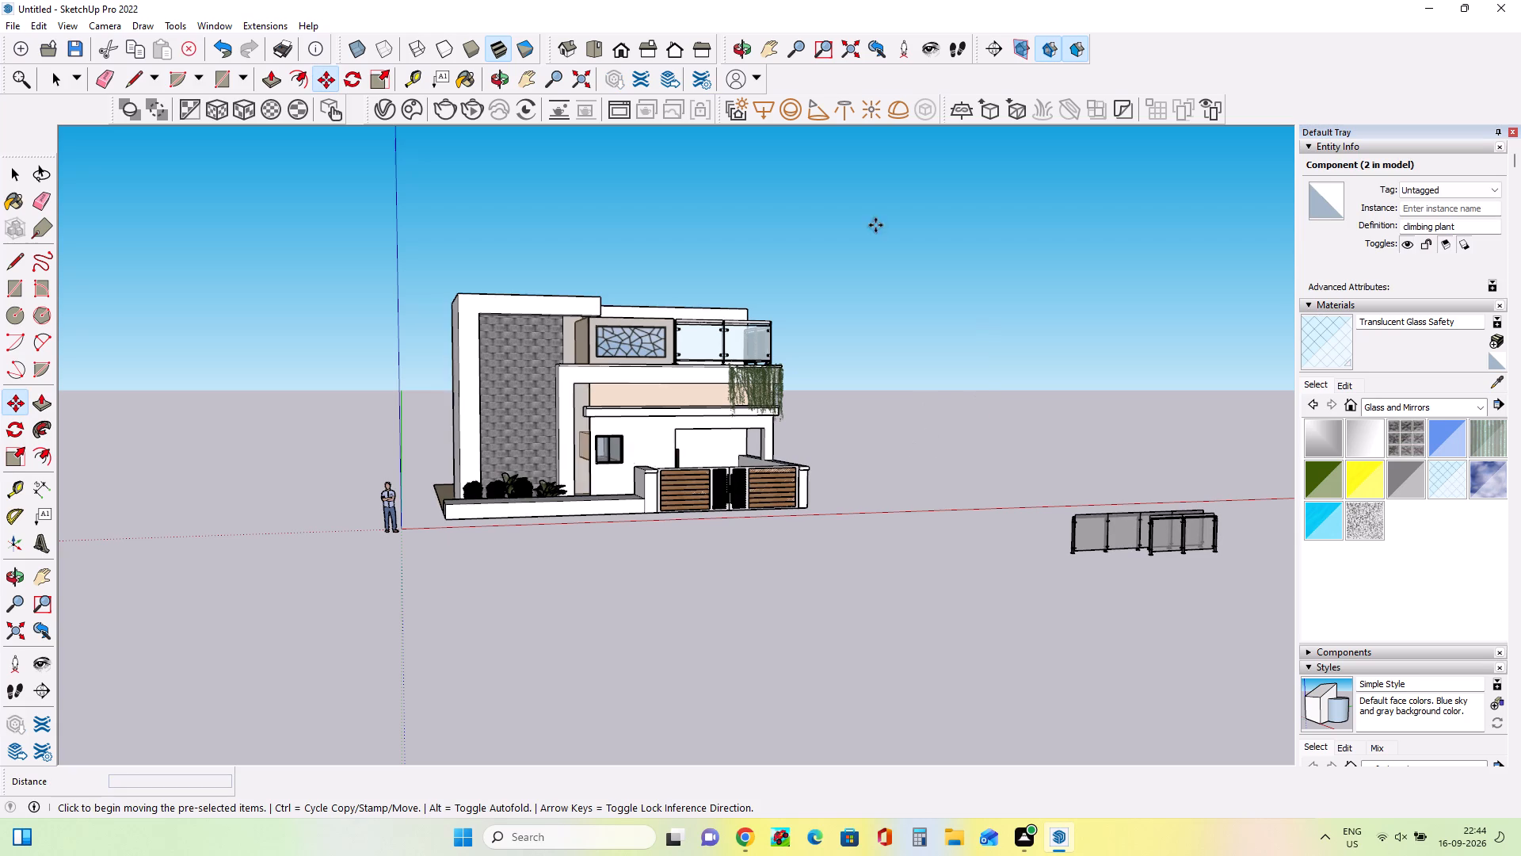
Delete the spare glass railing pieces standing on the ground beside the house.
left_click(17, 173)
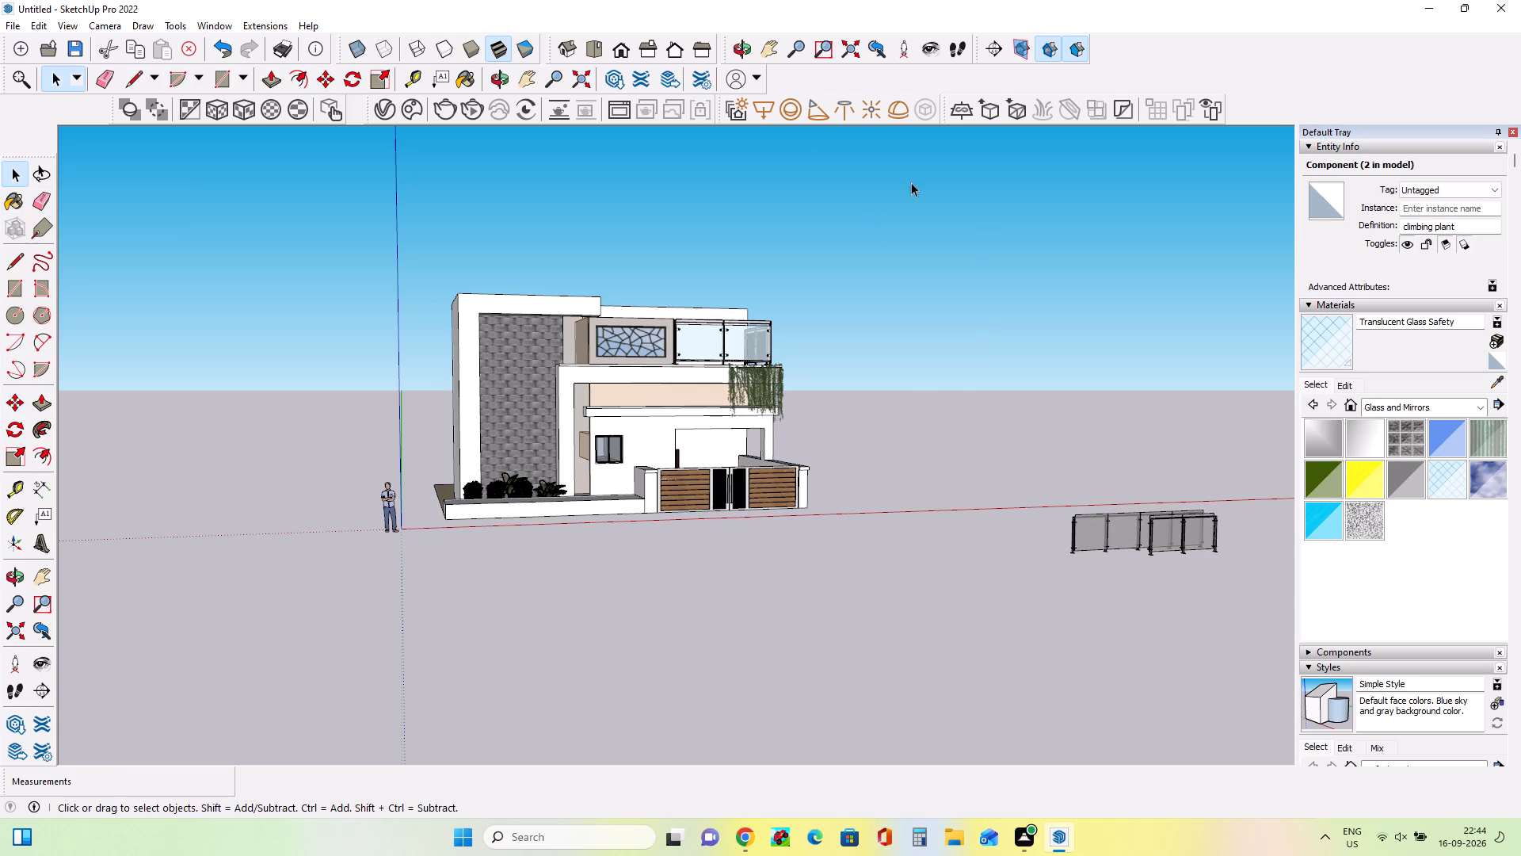
left_click_drag(1247, 495, 955, 589)
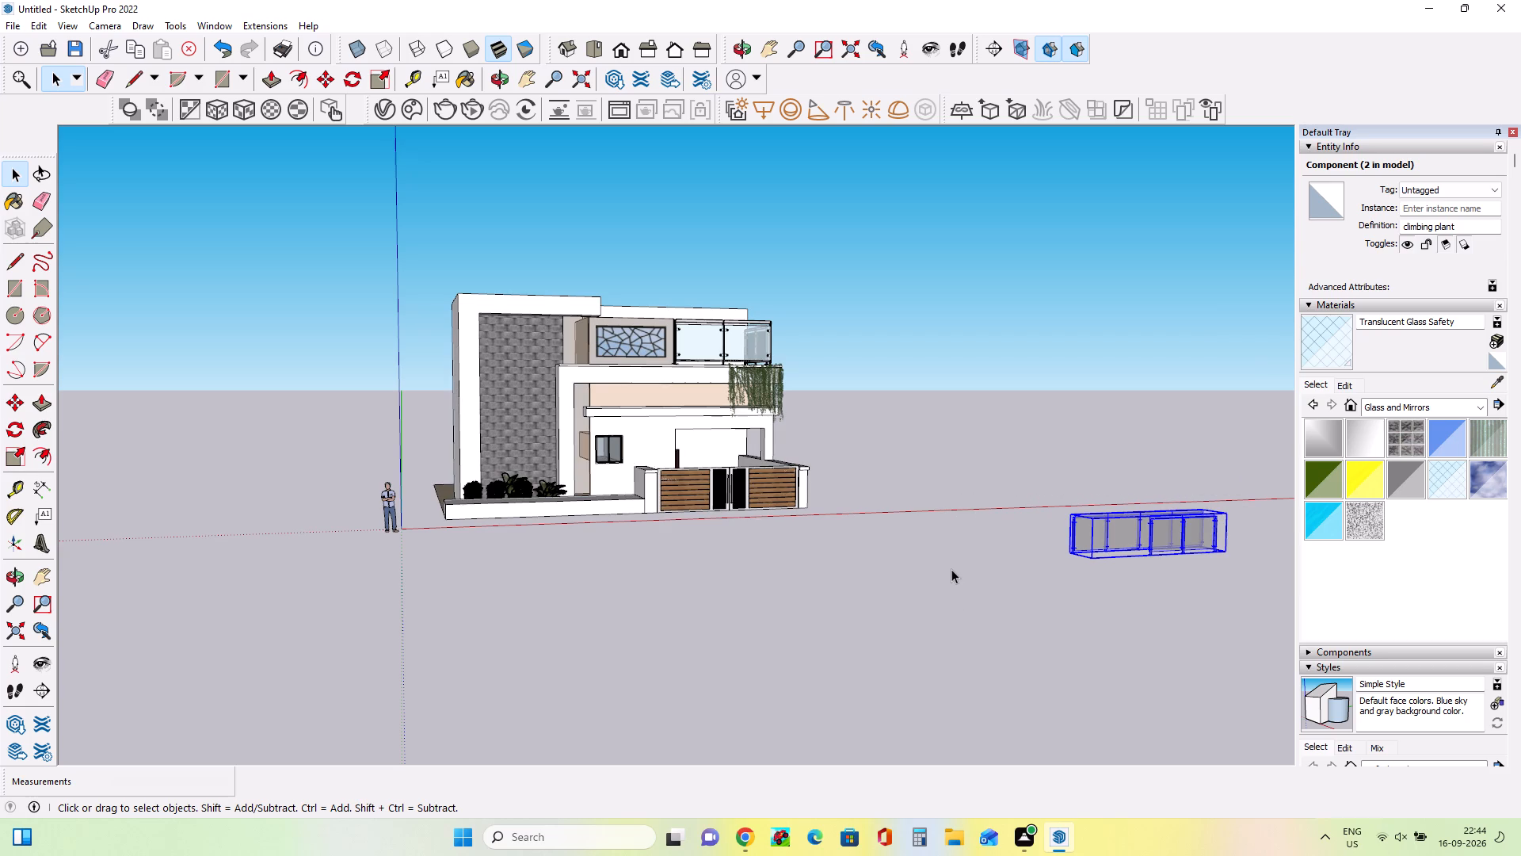
key("BackSpace")
key("Delete")
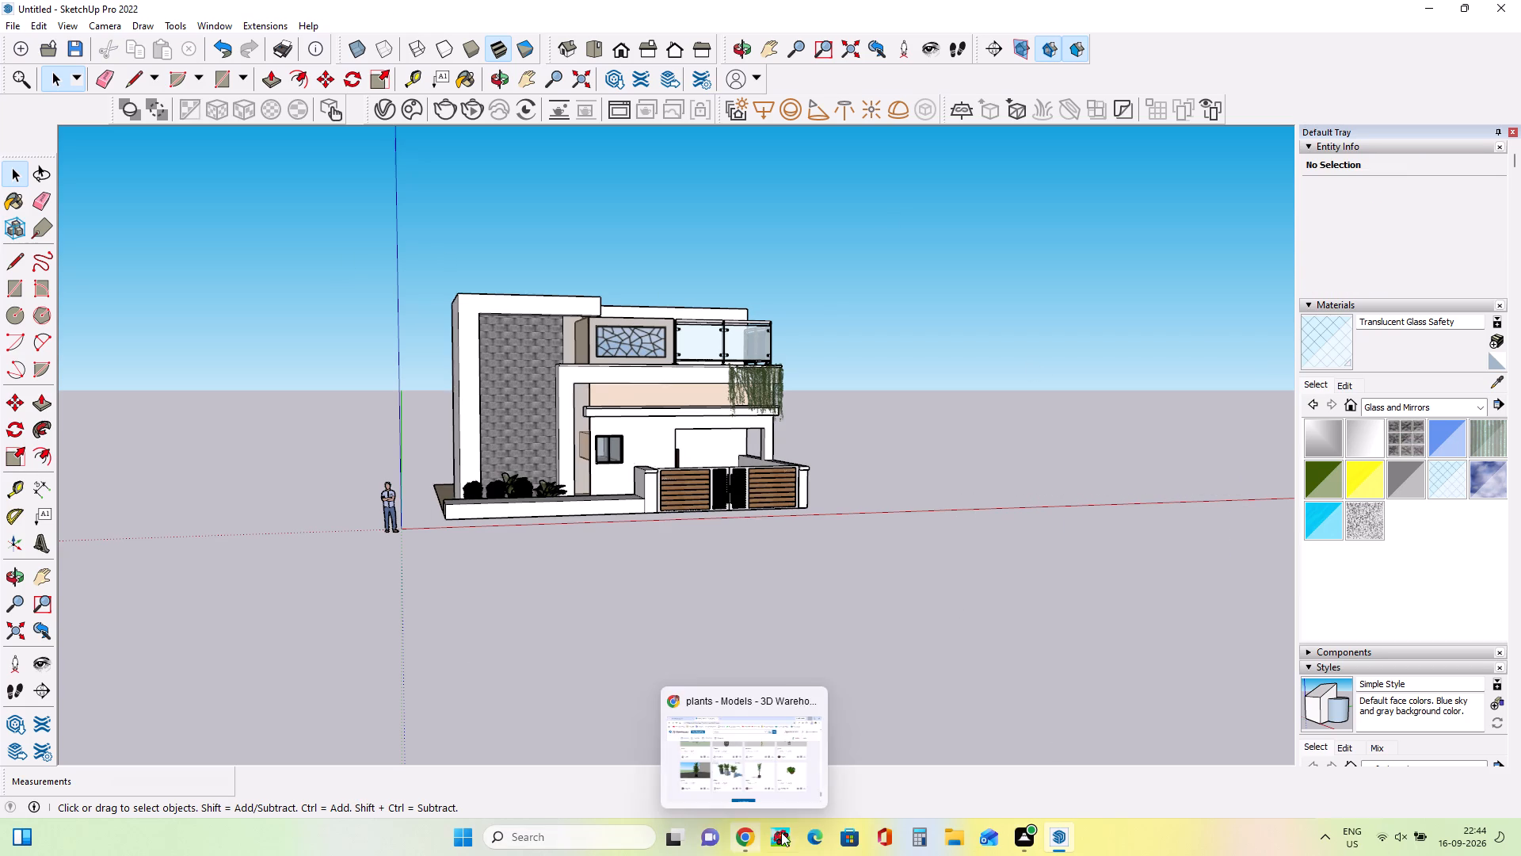
Switch to Chrome and look back through the 3D Warehouse results for plants to find another suitable model.
left_click(726, 748)
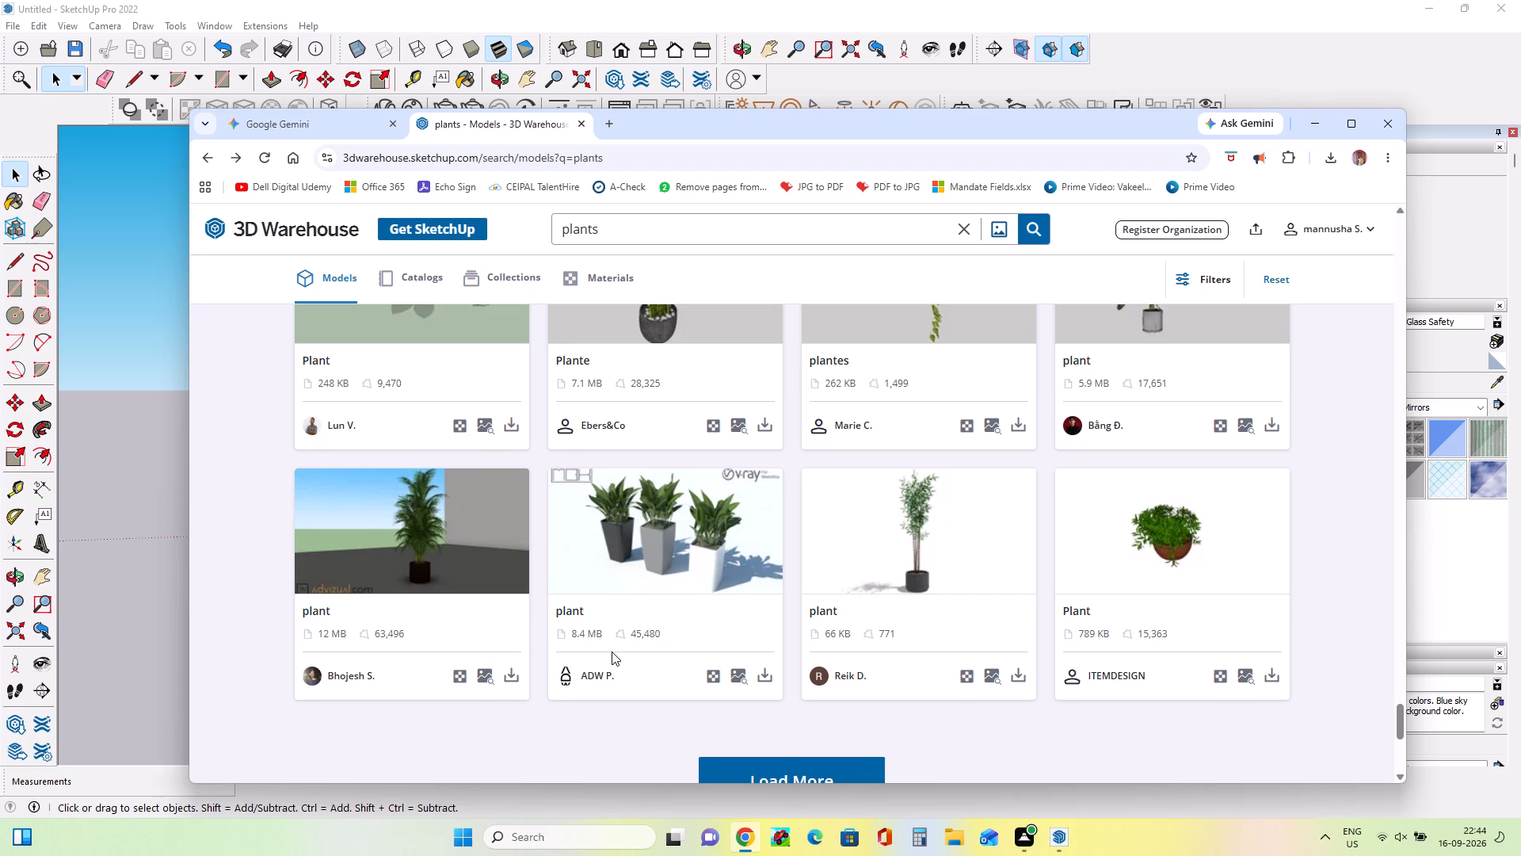
scroll(612, 652, "up", 10)
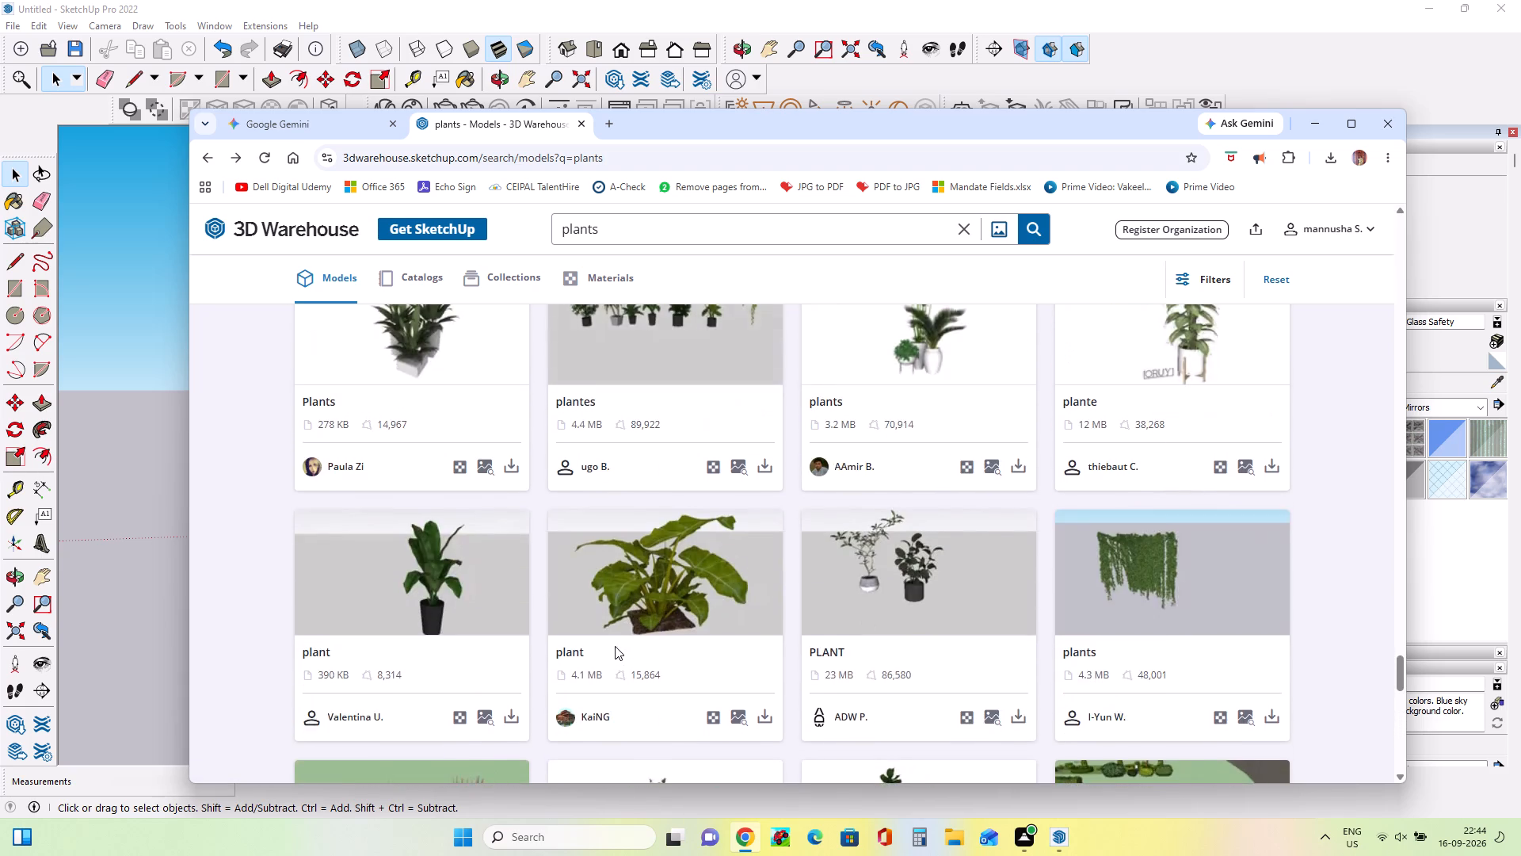
scroll(615, 646, "up", 9)
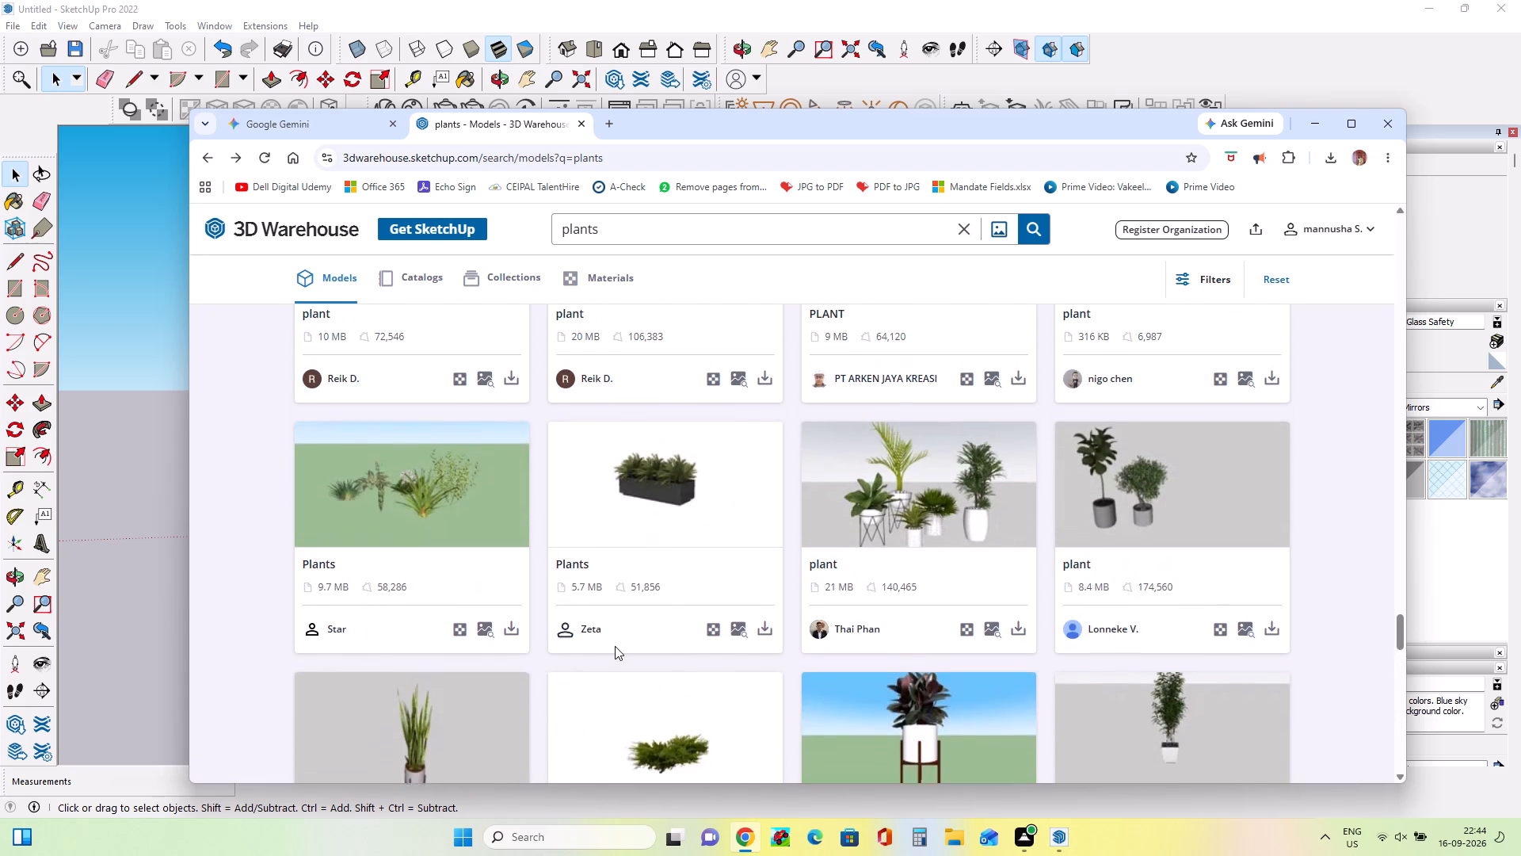
scroll(615, 646, "up", 4)
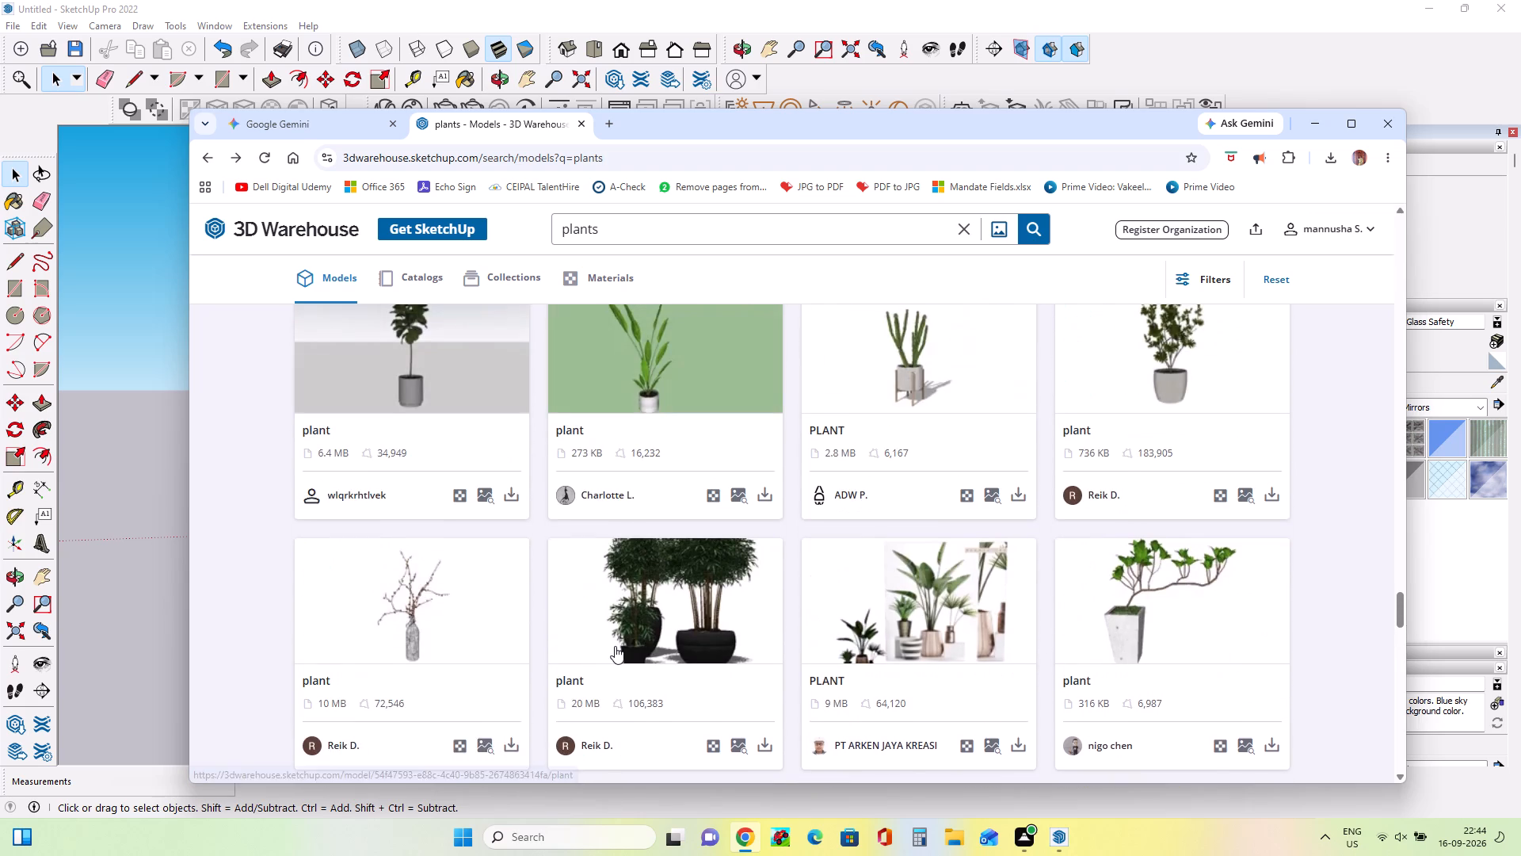
scroll(615, 646, "up", 7)
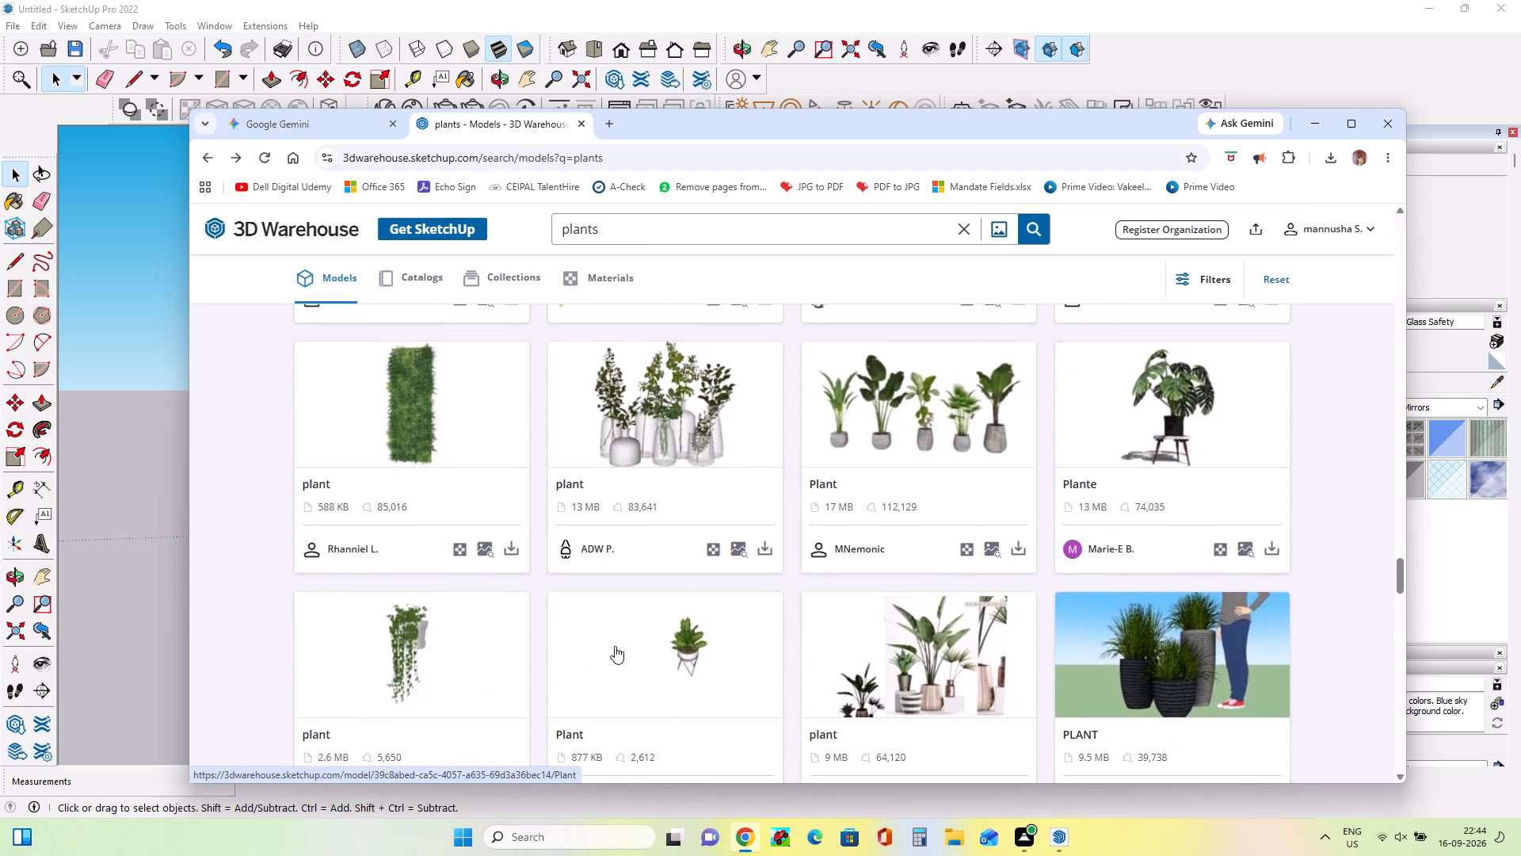
scroll(615, 646, "up", 6)
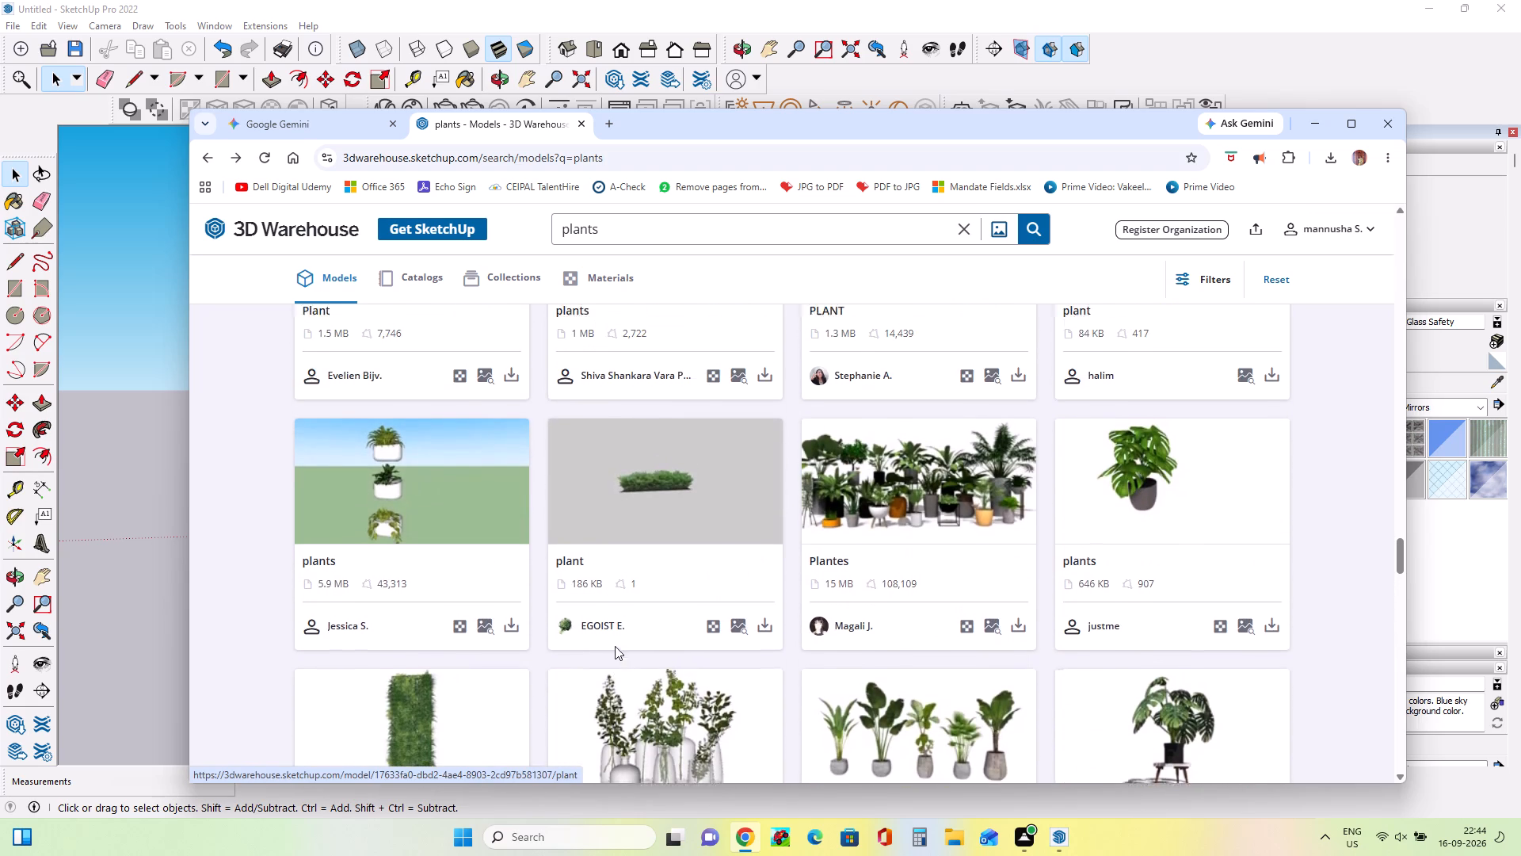
scroll(615, 646, "up", 5)
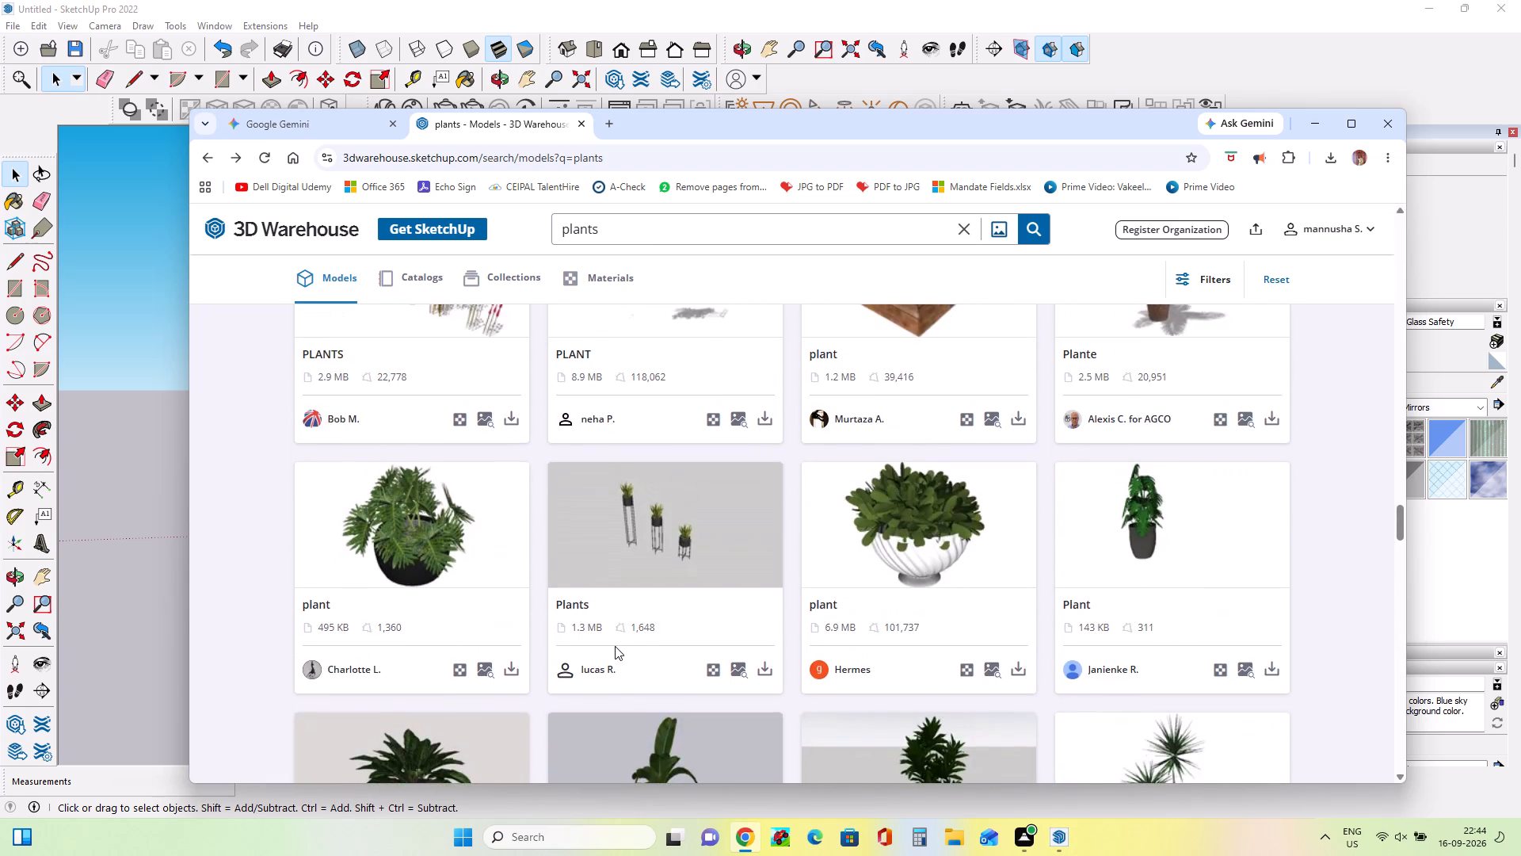
scroll(615, 646, "up", 10)
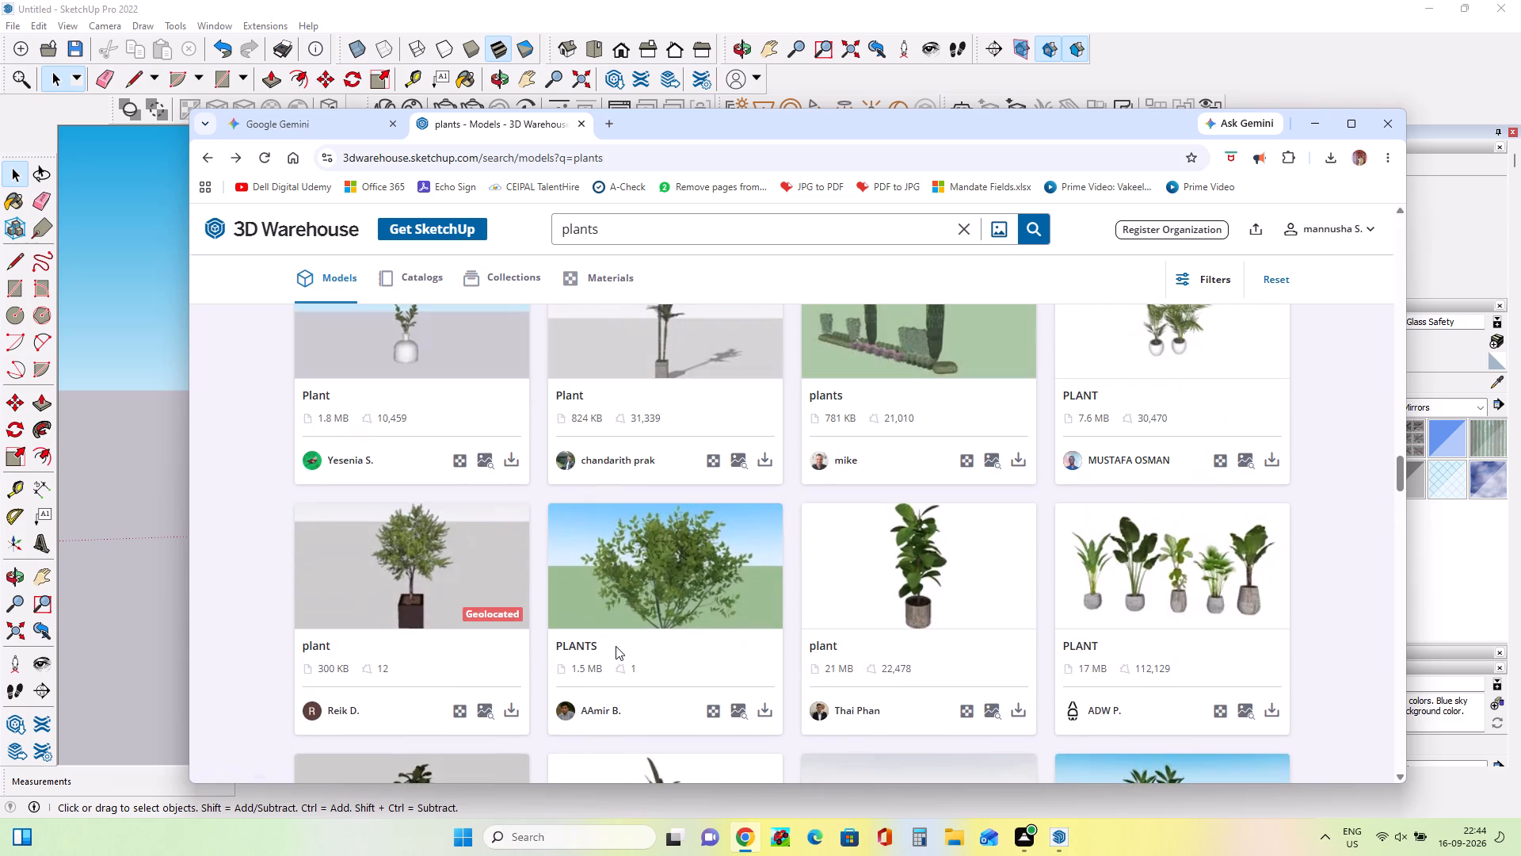
scroll(616, 646, "up", 10)
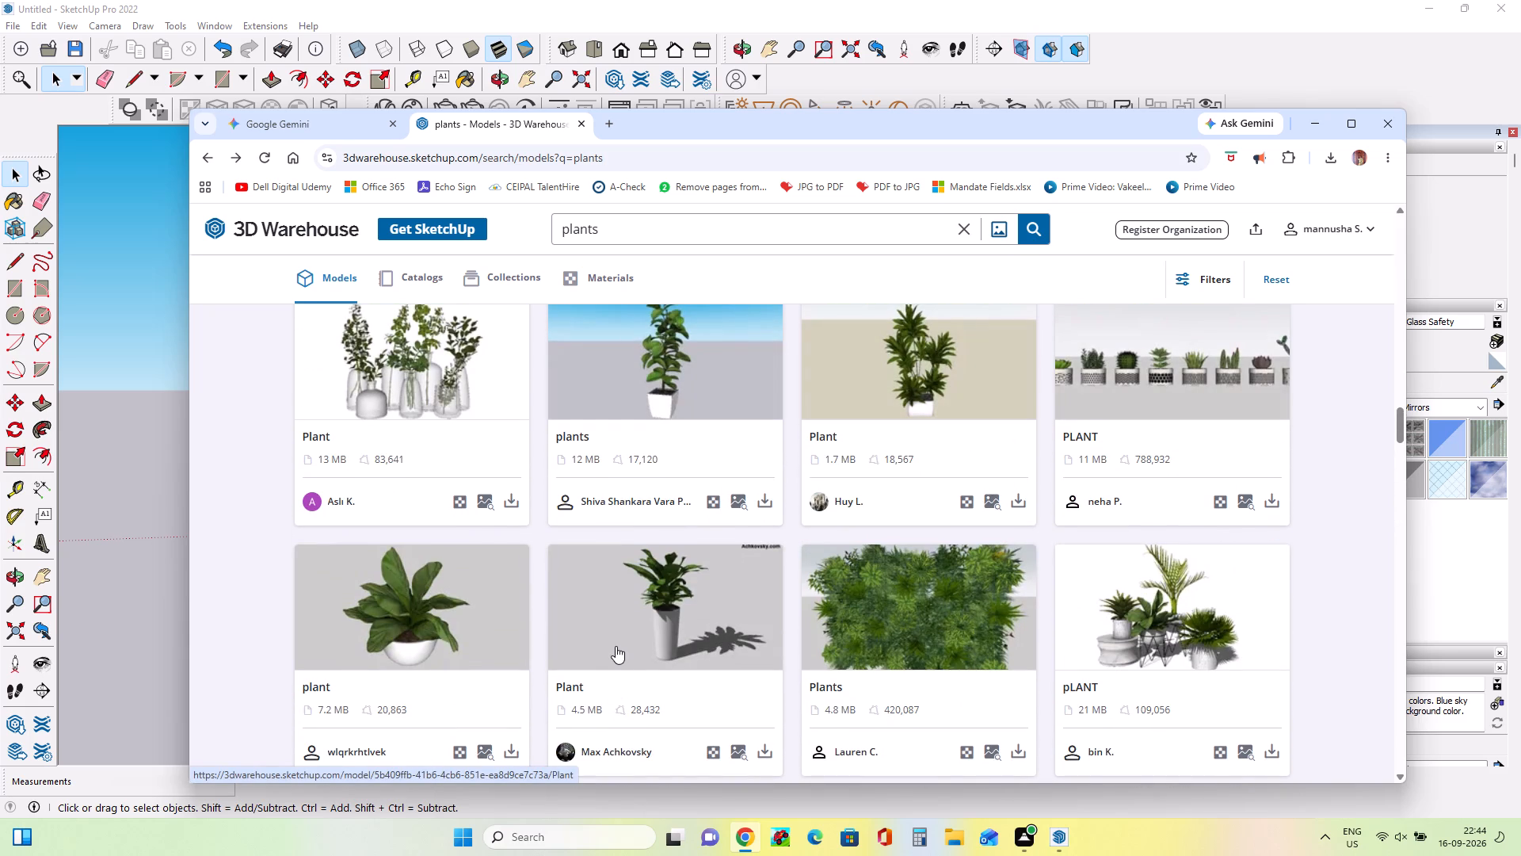
scroll(616, 646, "up", 2)
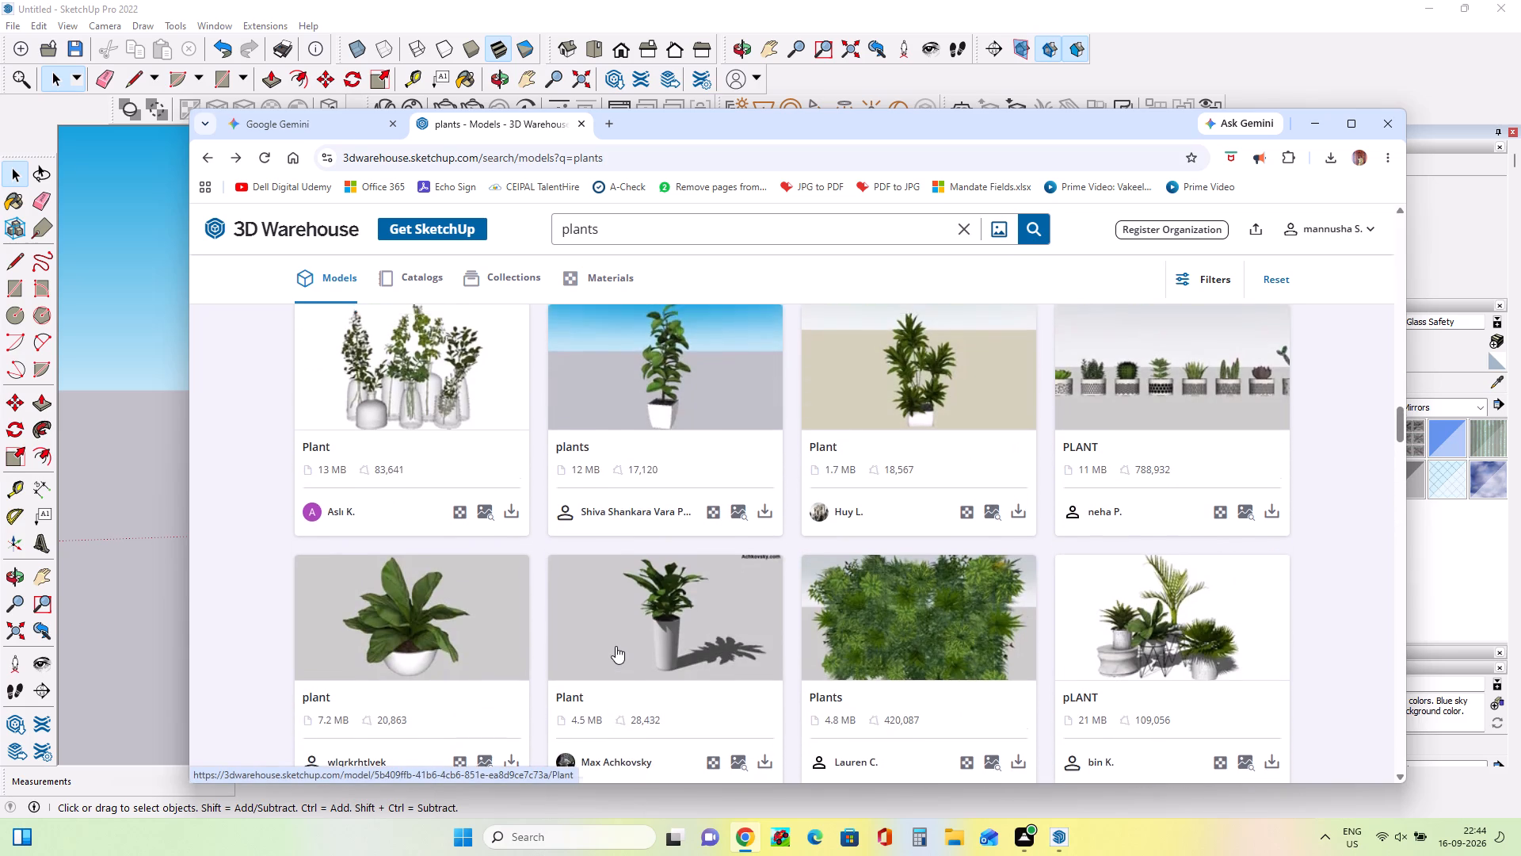
scroll(616, 646, "up", 4)
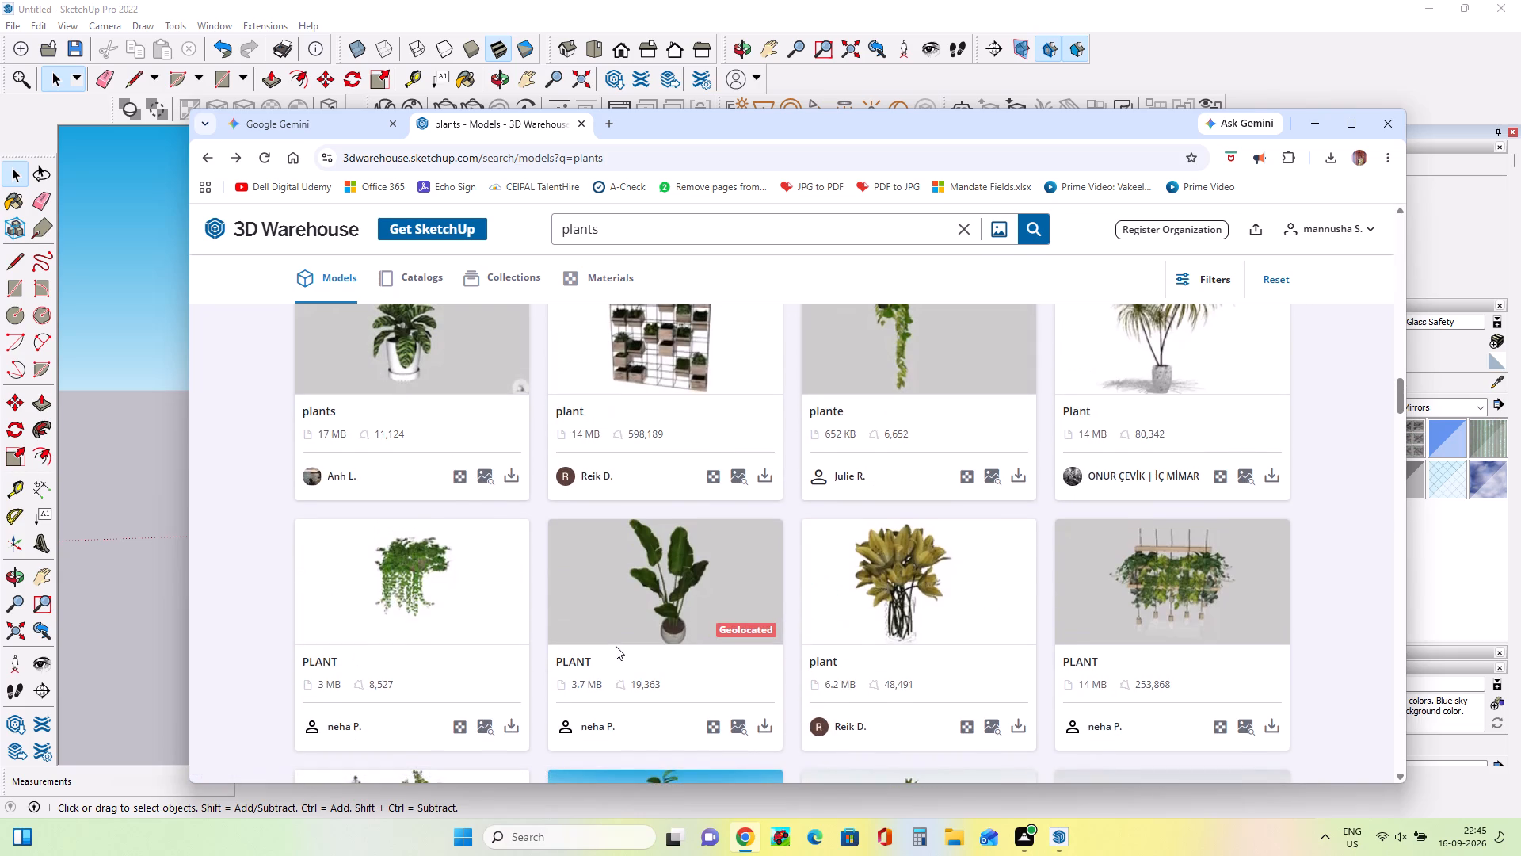
scroll(616, 646, "up", 3)
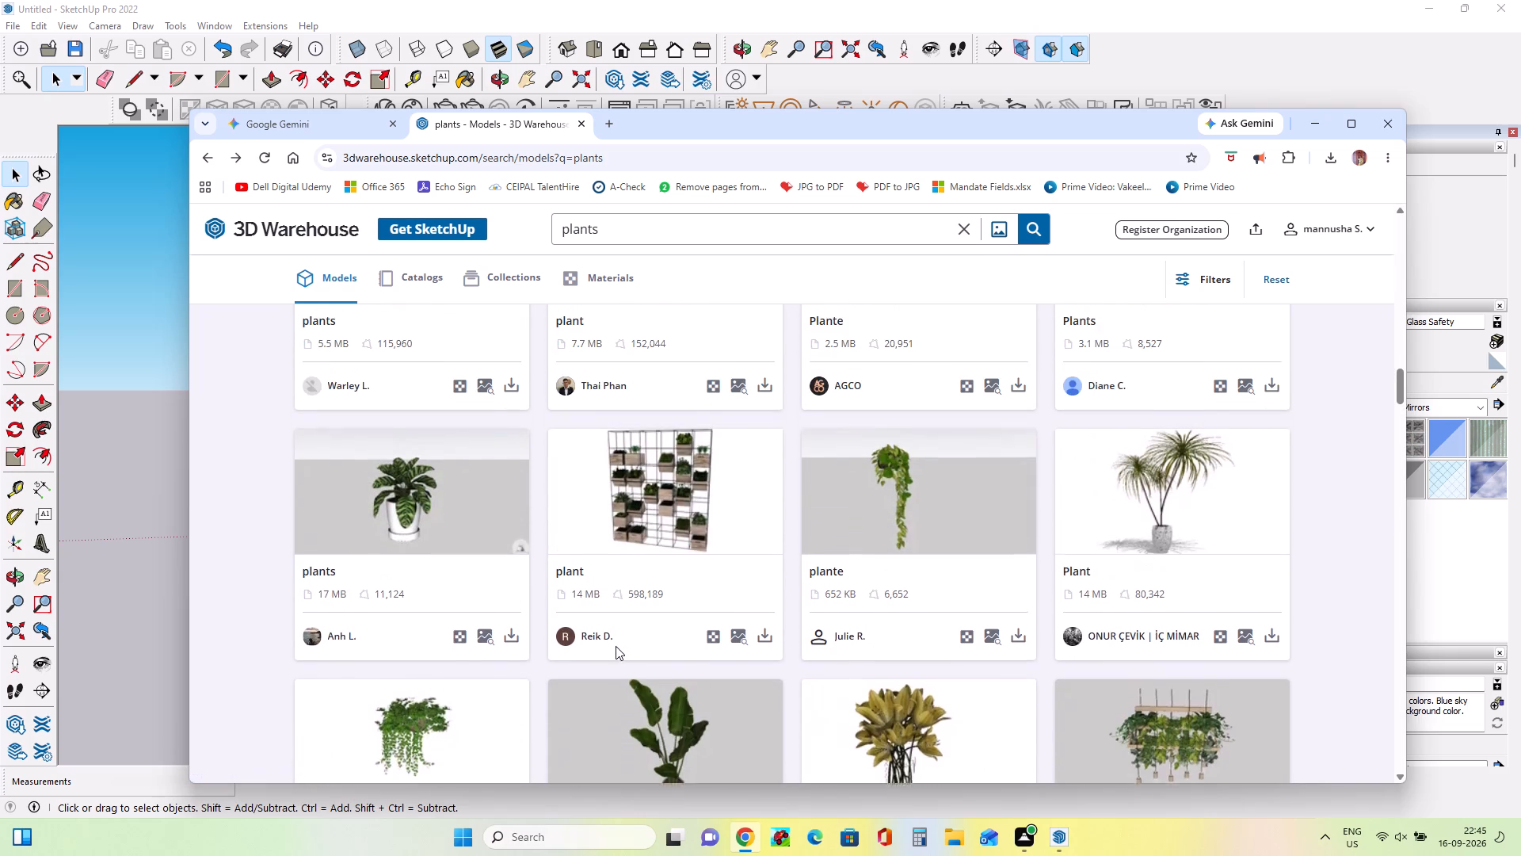
scroll(616, 646, "up", 3)
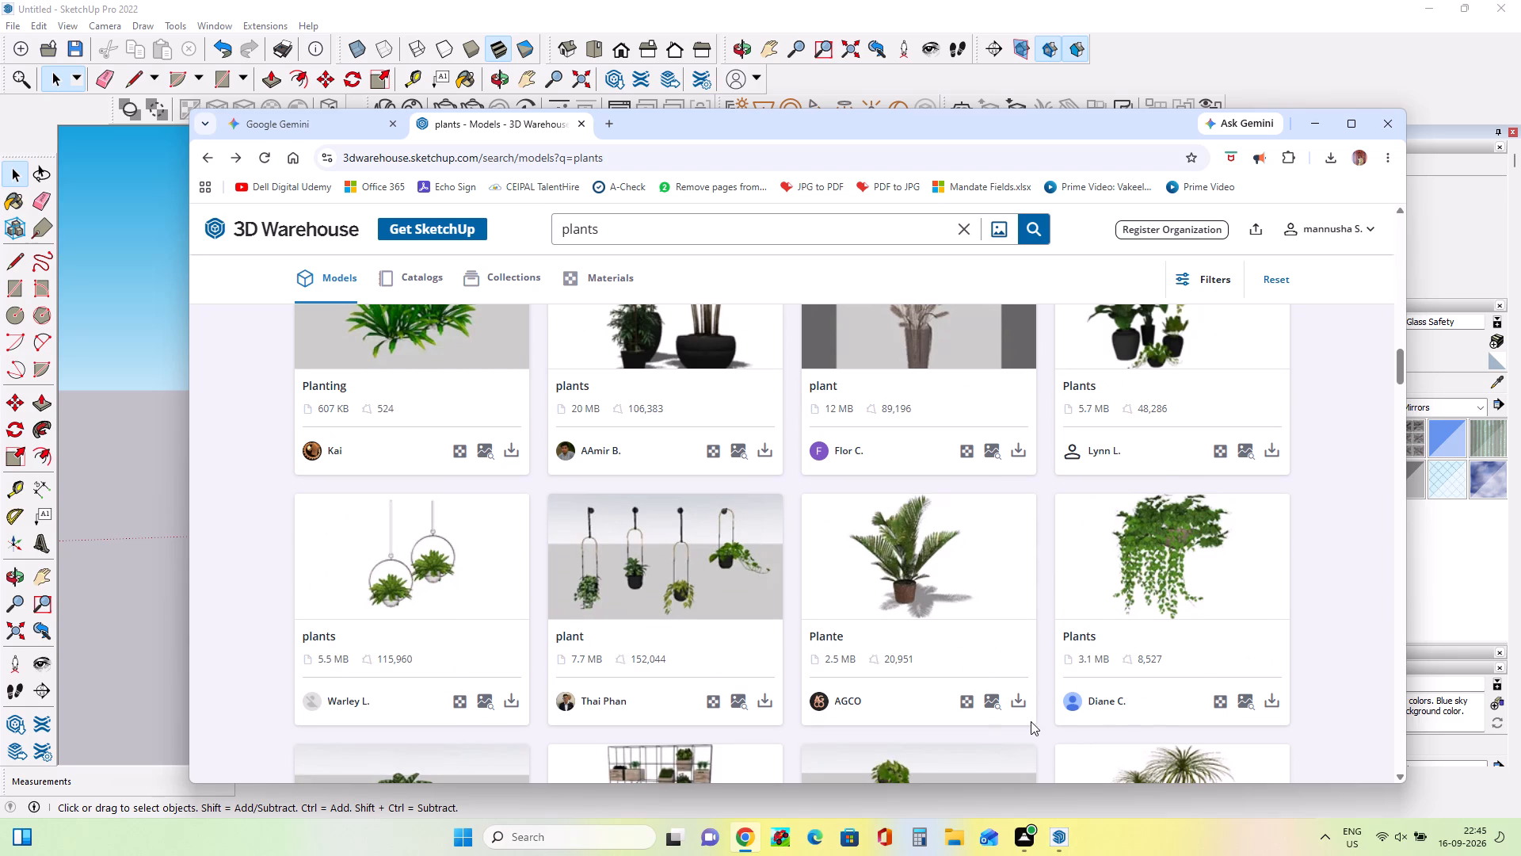
Download the 2.5 MB "Plante" potted palm model by AGCO.
left_click(1016, 704)
left_click(1072, 575)
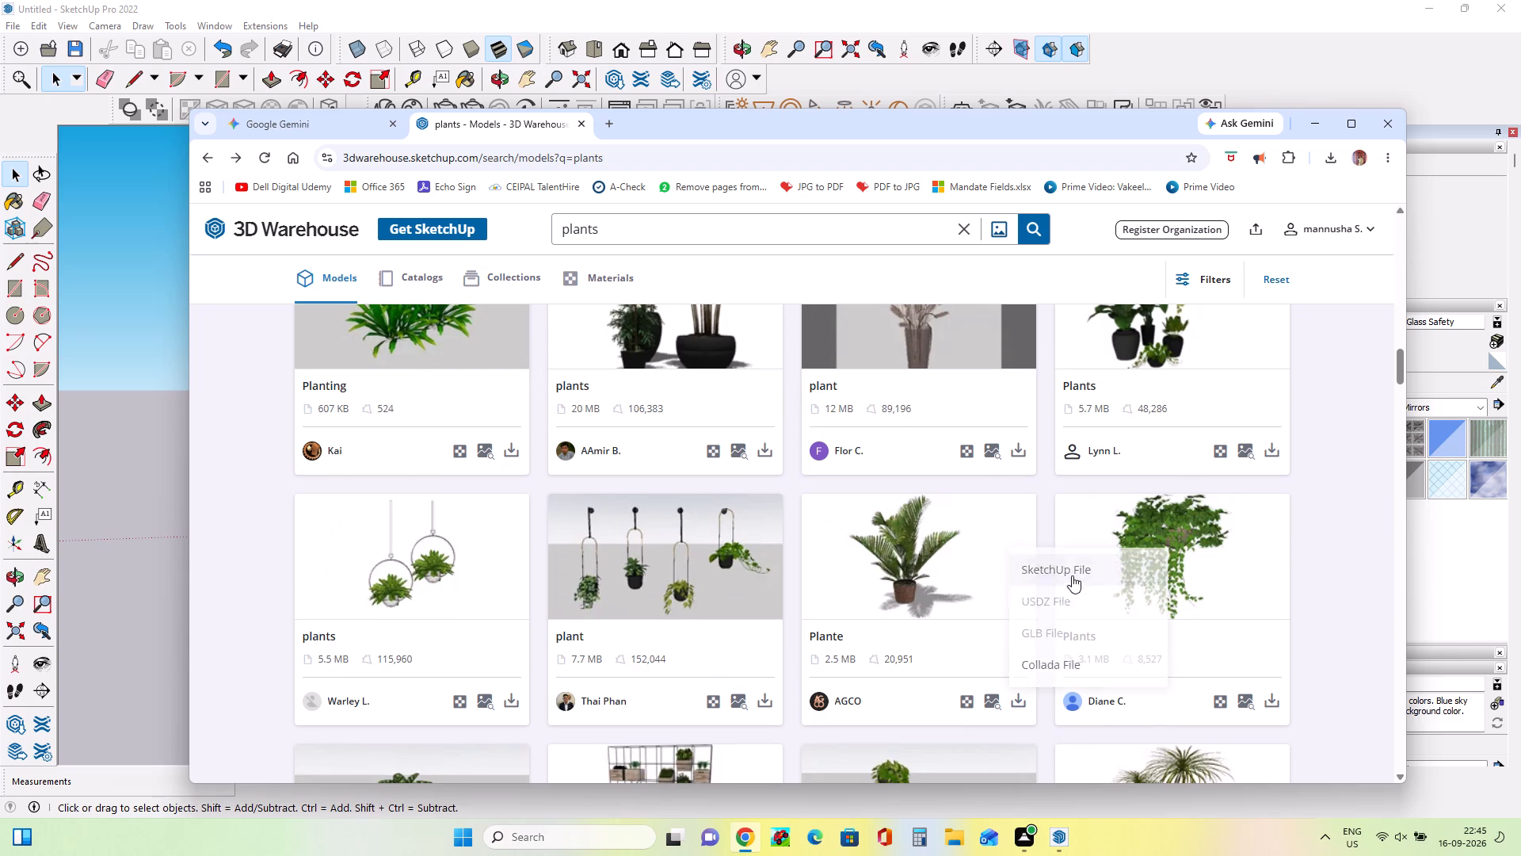
Return to SketchUp, import the Palm+in+pot file from the Downloads folder and place it on the ground beside the gate.
left_click(1054, 838)
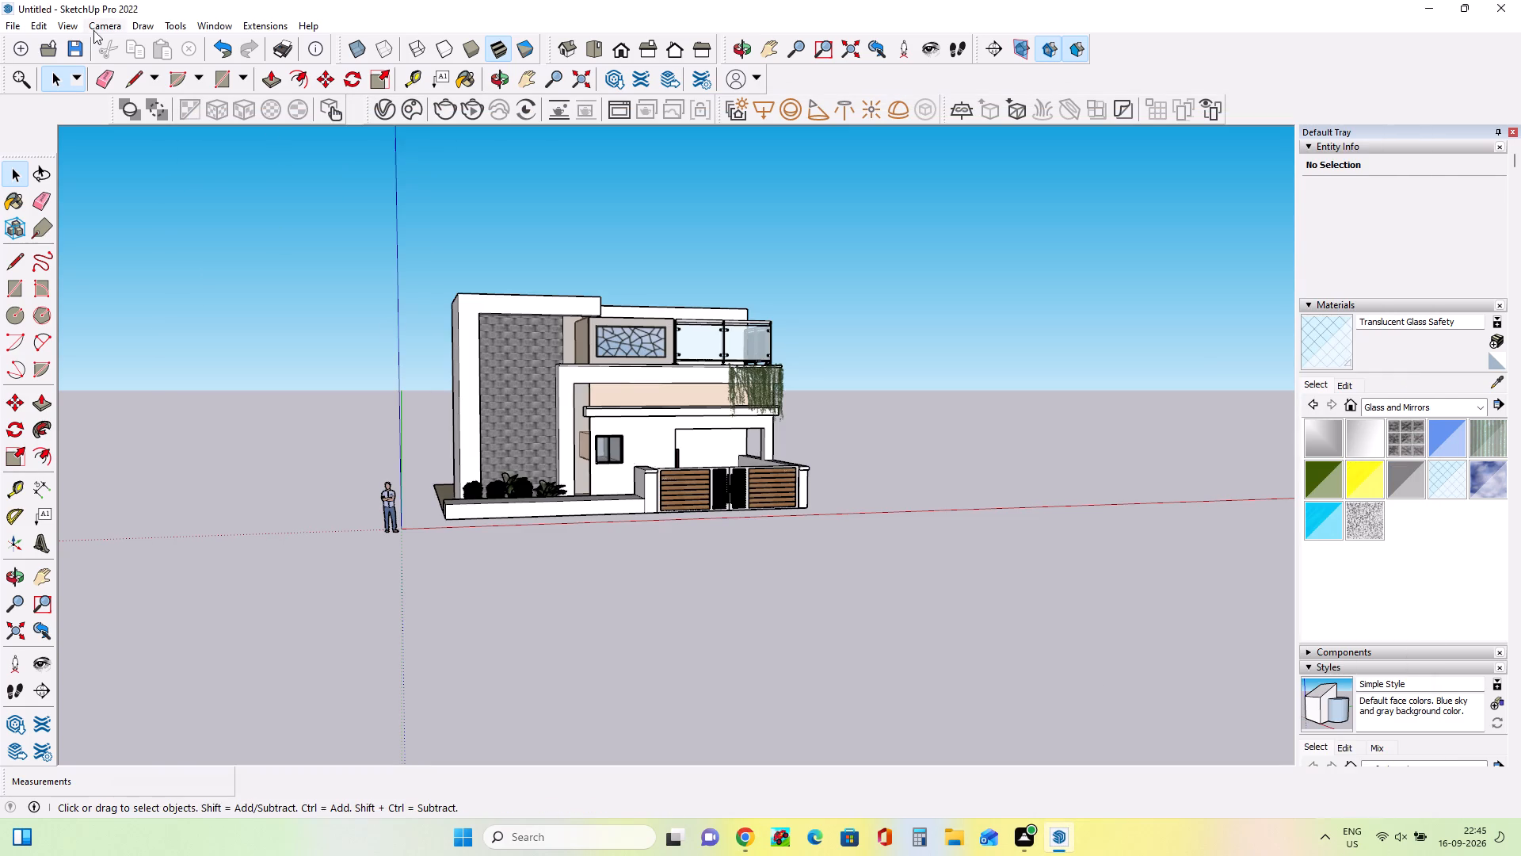
left_click(12, 25)
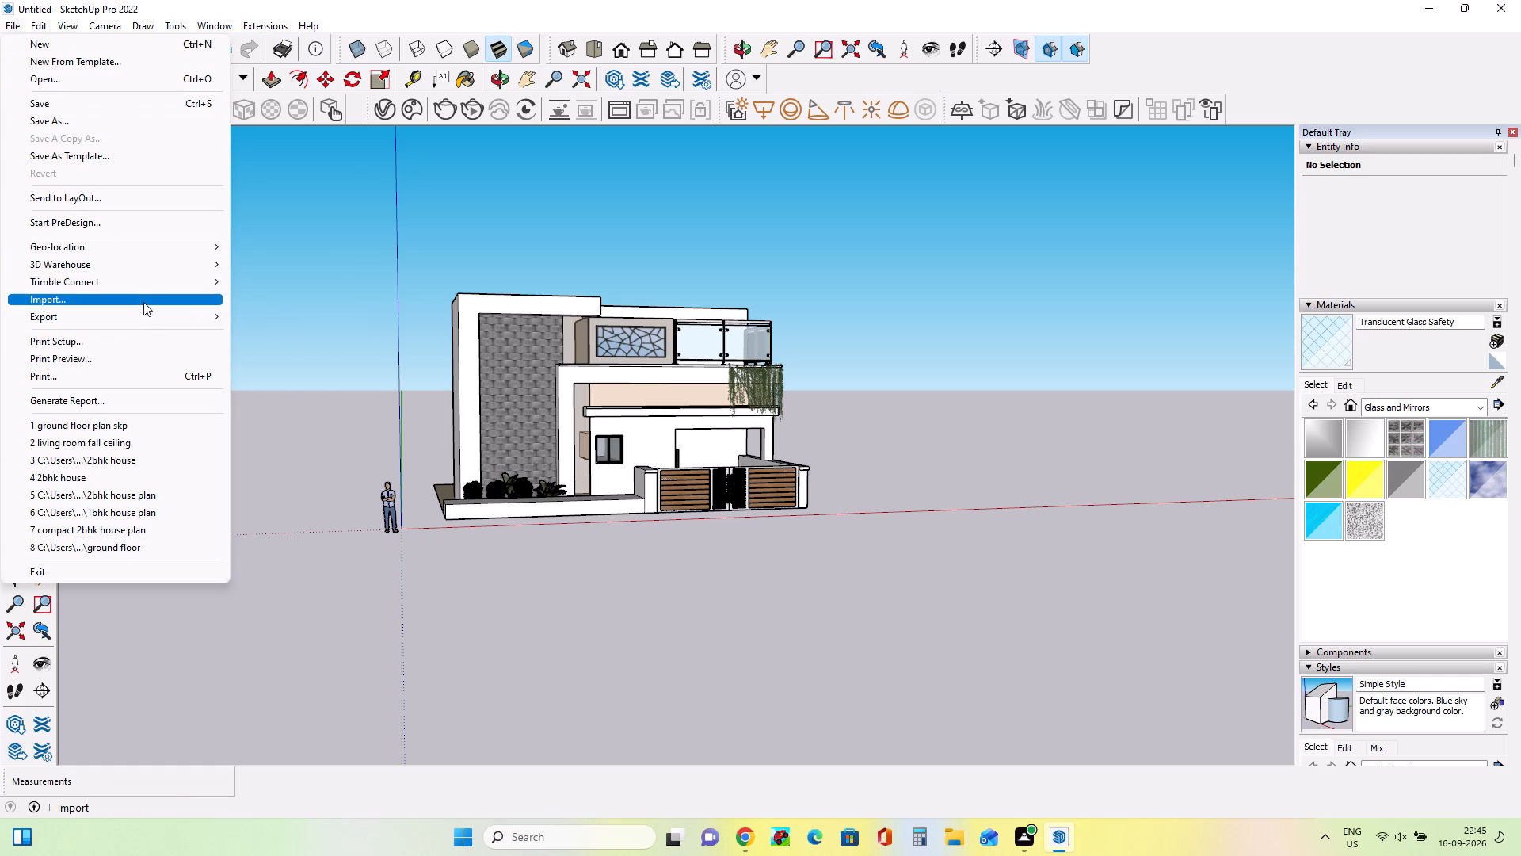
left_click(143, 302)
left_click(714, 373)
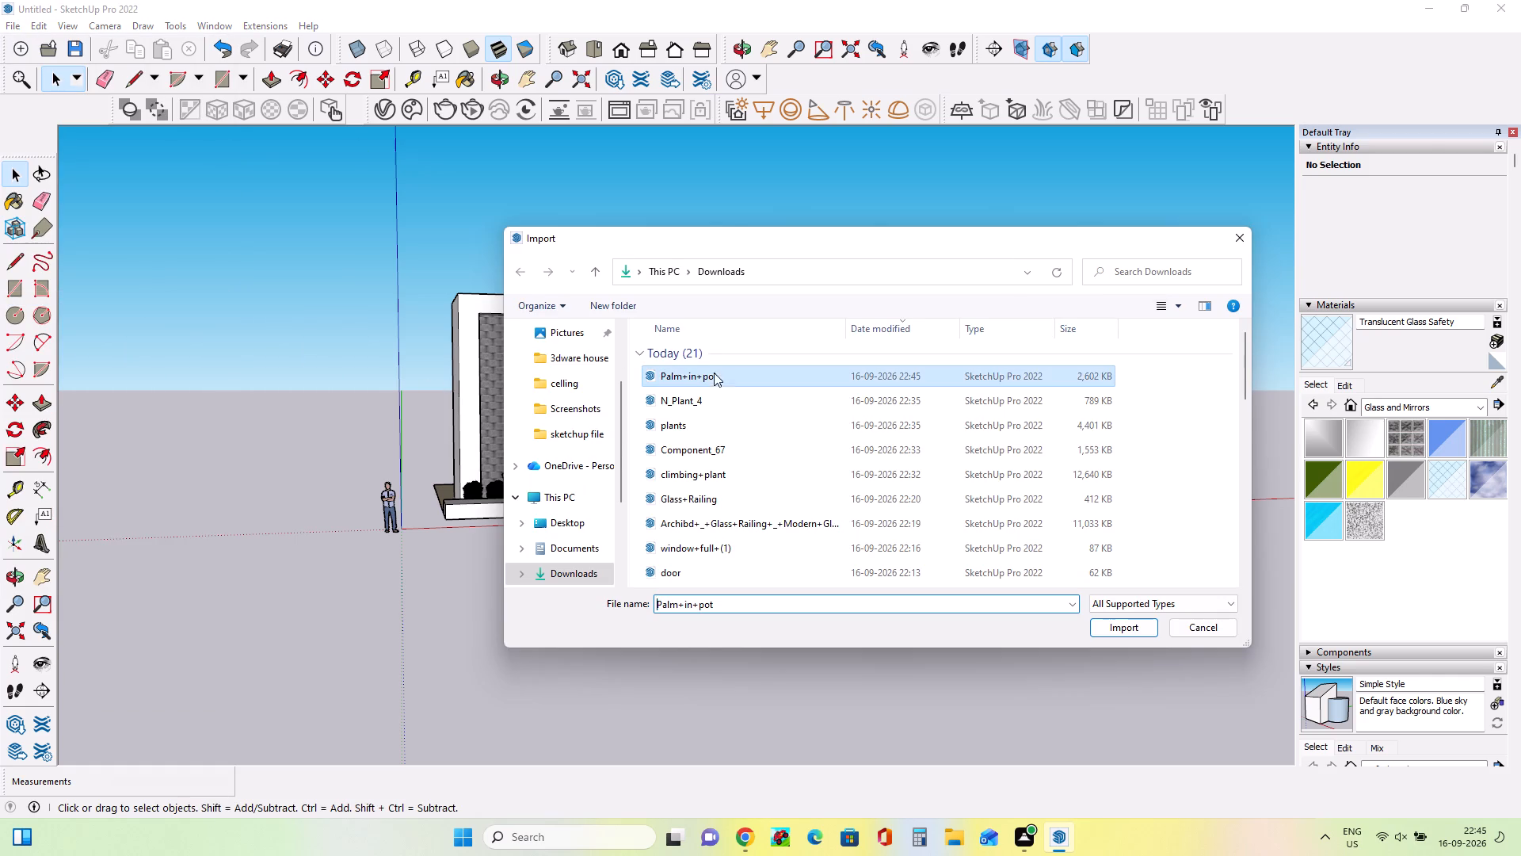
left_click(1136, 627)
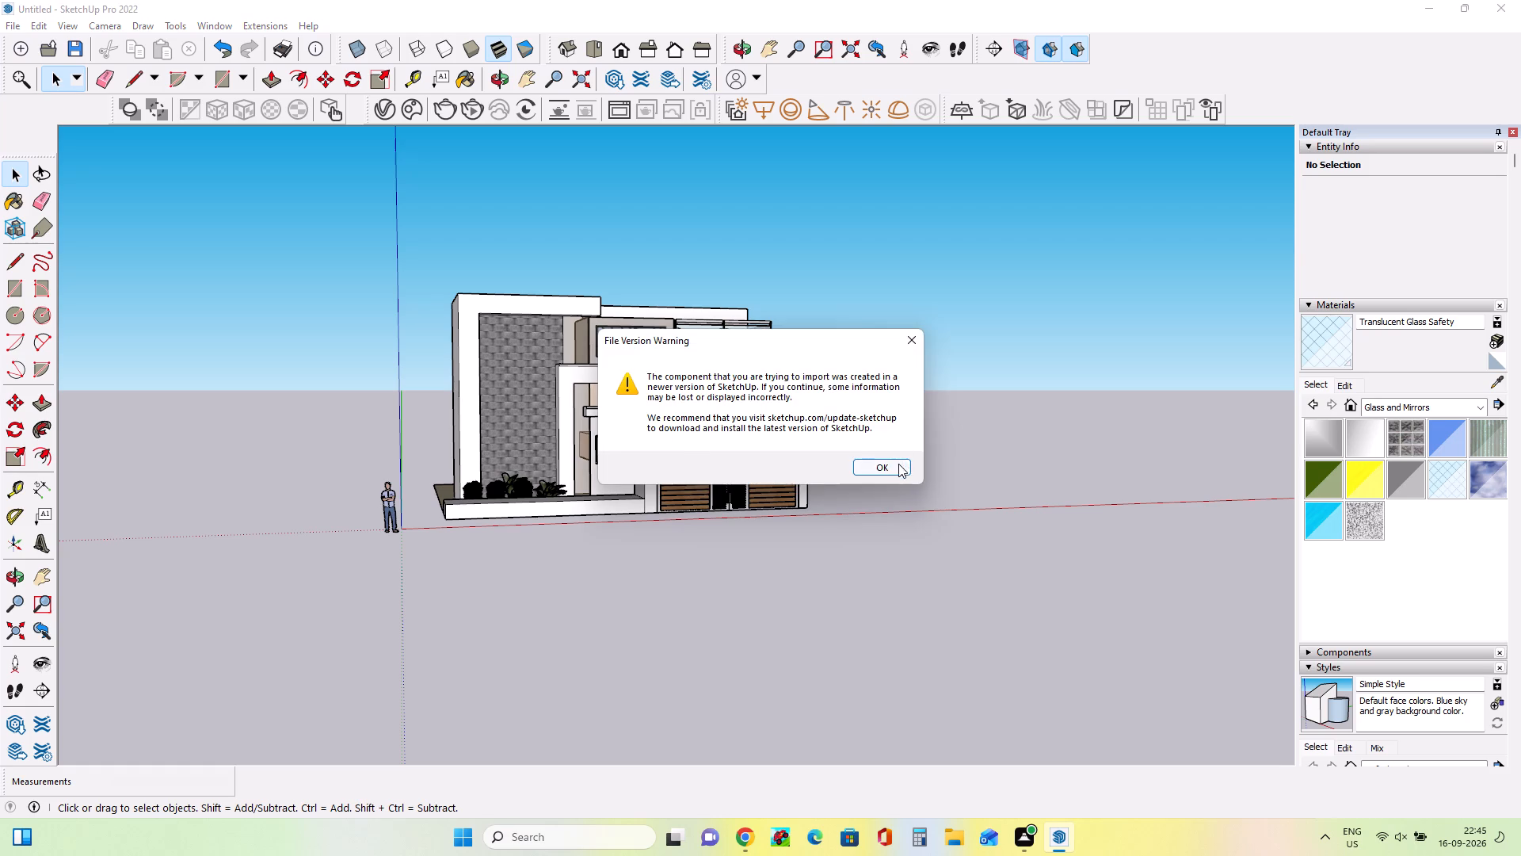
double_click(898, 464)
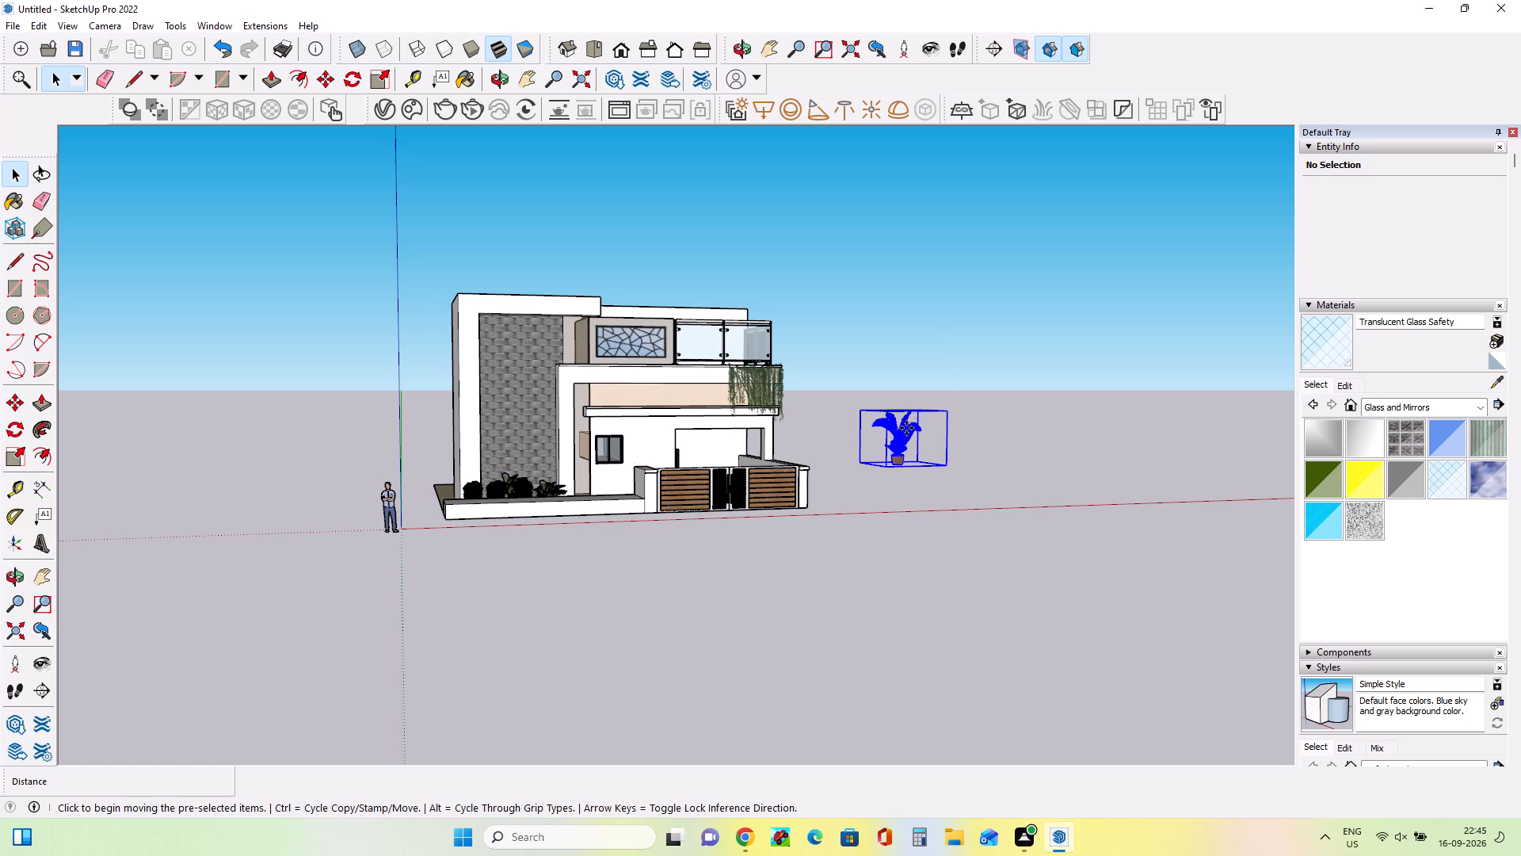
Scale the imported potted palm beside the house down uniformly to about half its size.
left_click(19, 456)
left_click_drag(947, 407, 921, 415)
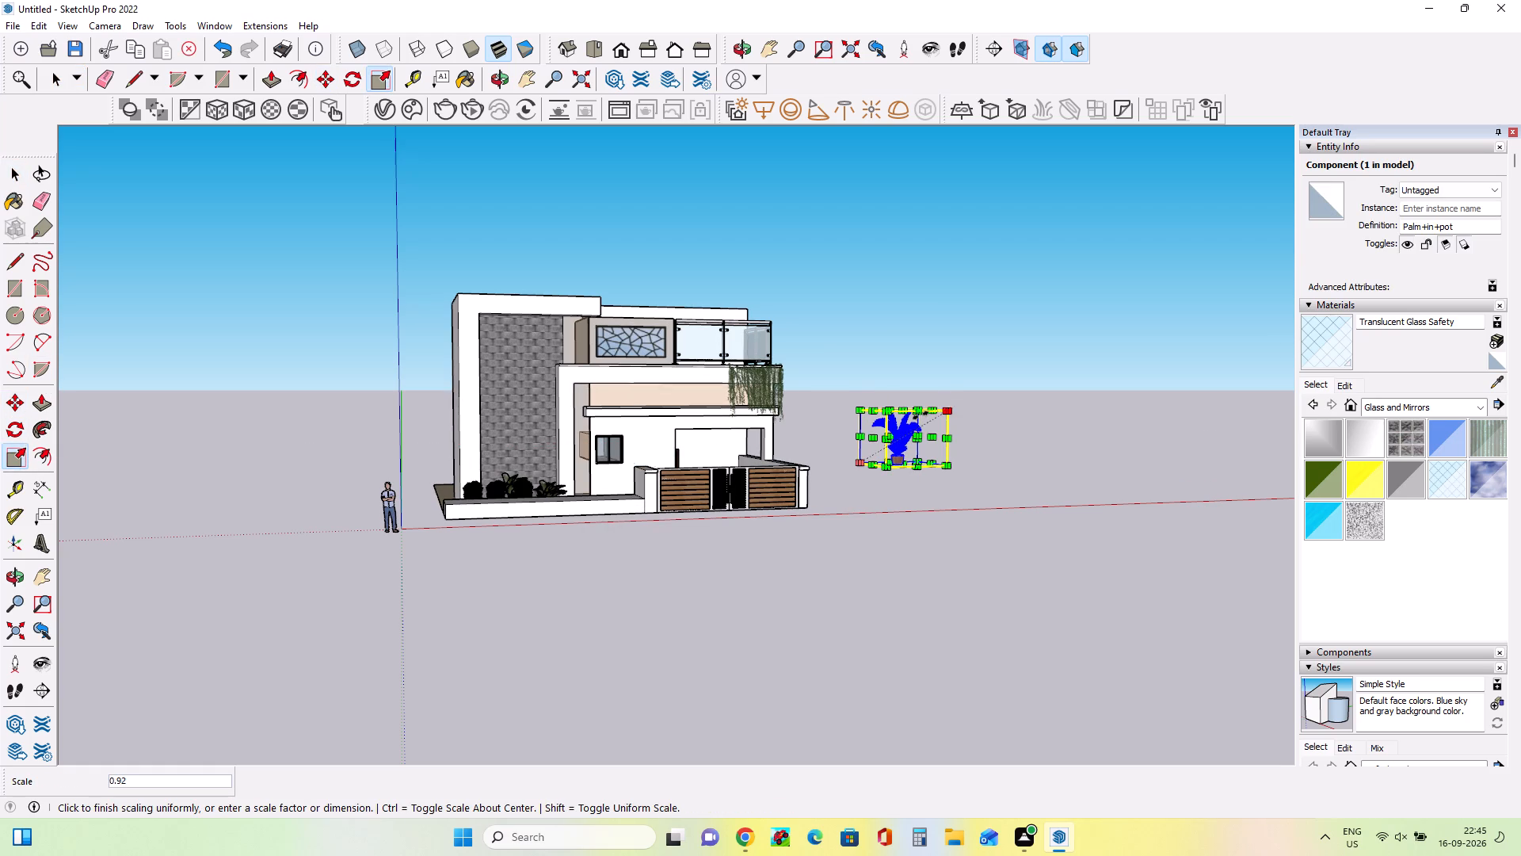
left_click_drag(921, 415, 889, 419)
left_click(889, 419)
Stretch the potted palm taller along the blue axis by a factor of about 1.56.
middle_click_drag(966, 440, 894, 500)
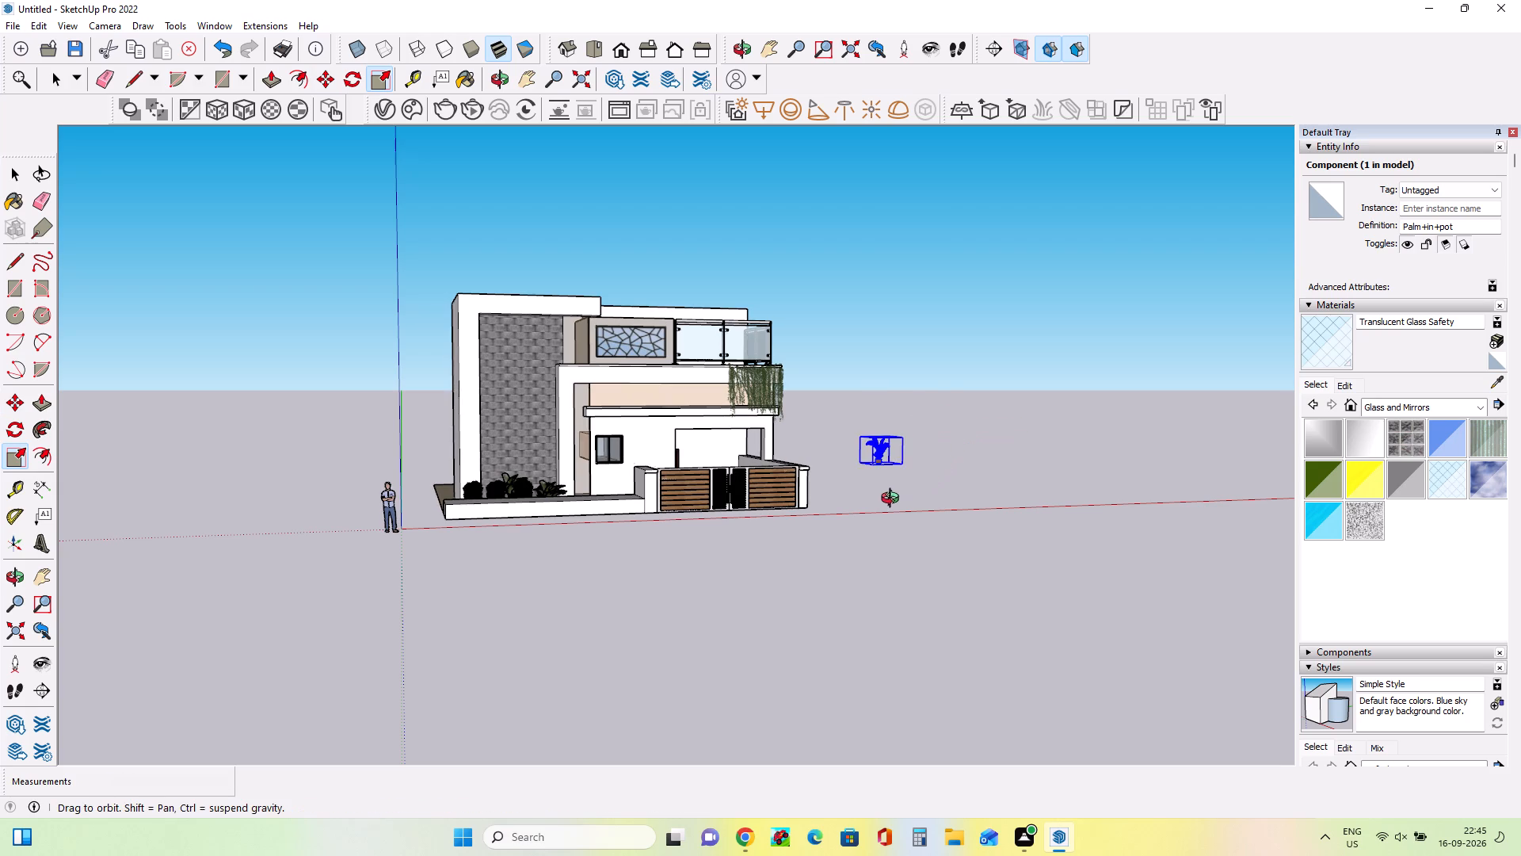
middle_click_drag(894, 500, 805, 524)
scroll(856, 502, "up", 10)
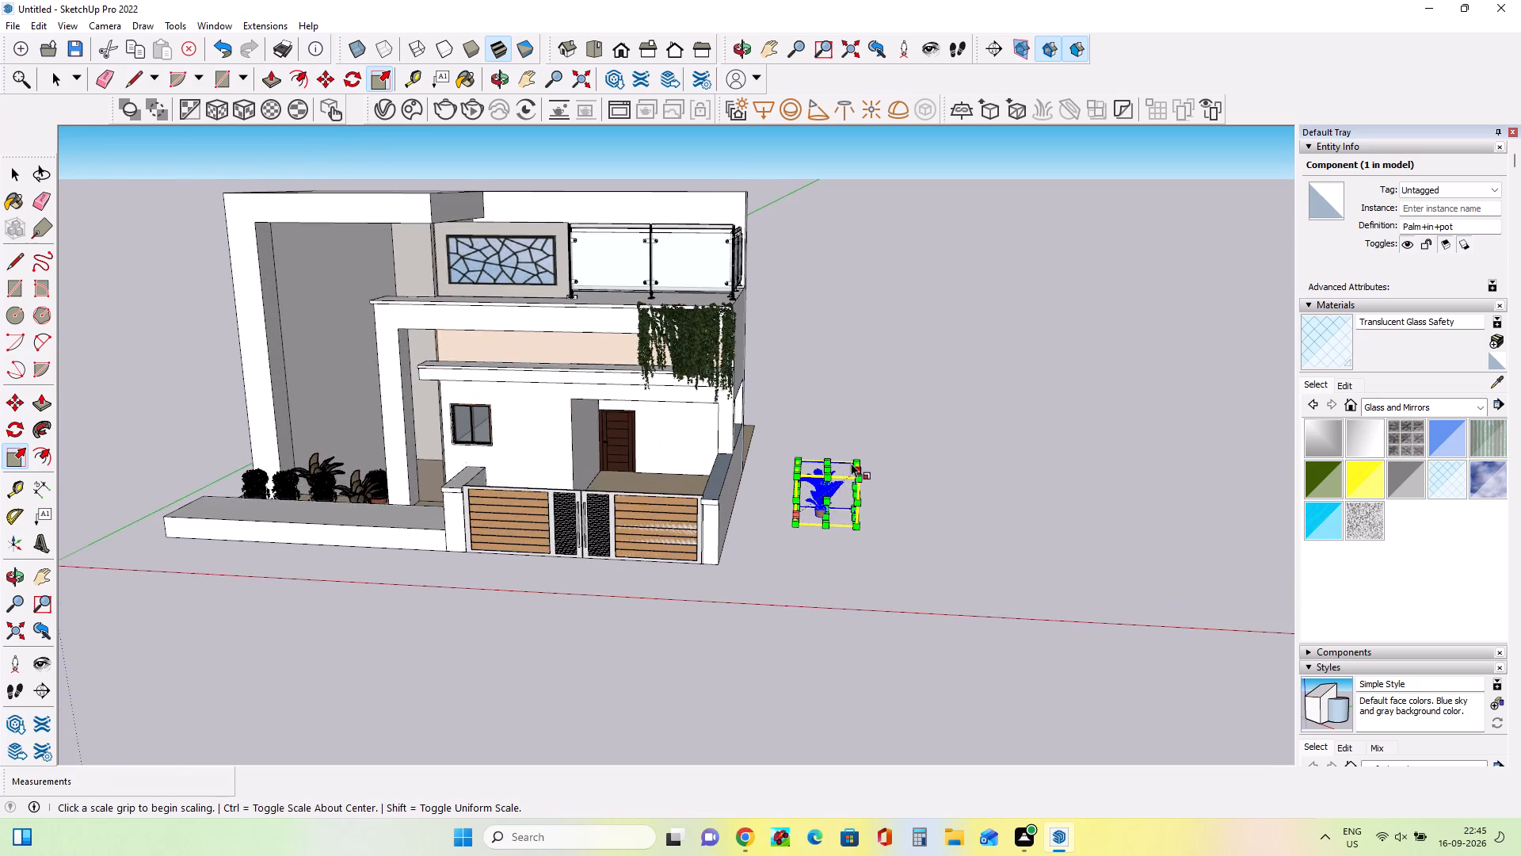
scroll(851, 463, "up", 1)
left_click(819, 473)
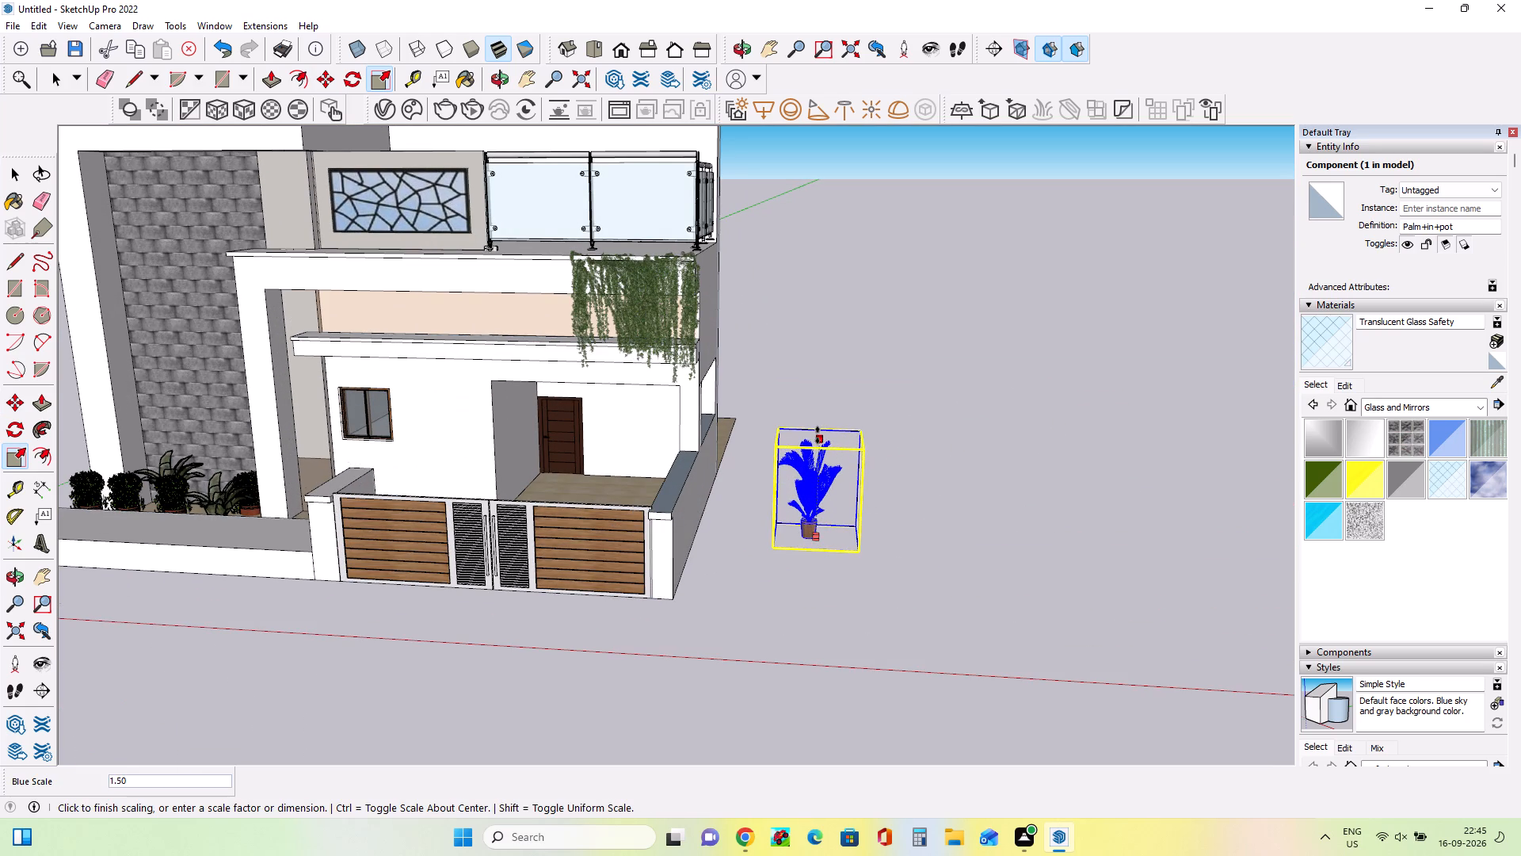
left_click(818, 435)
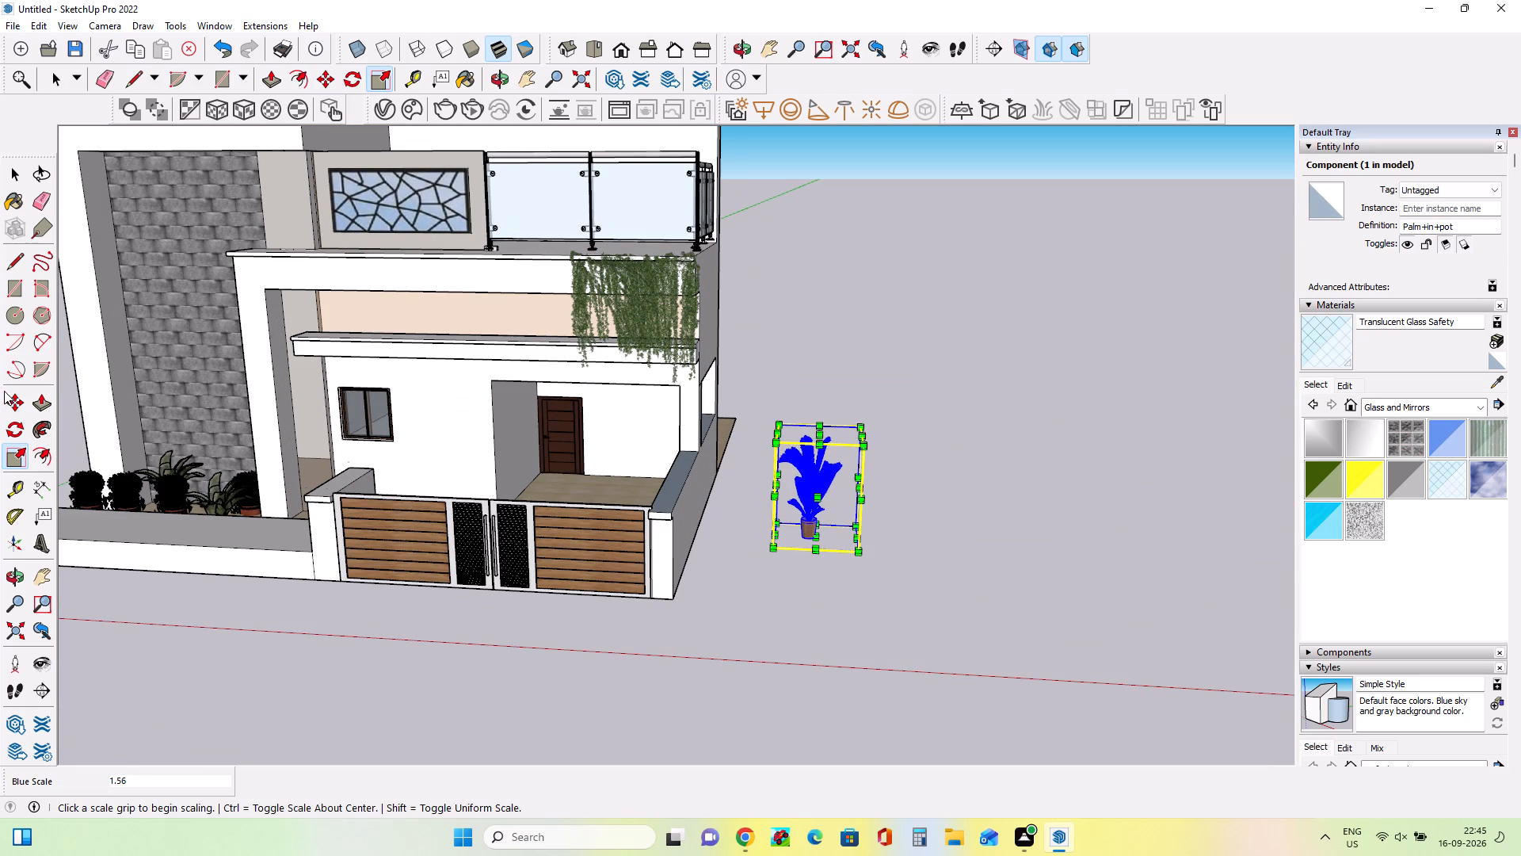
Move the potted palm from the ground up onto the first-floor balcony, behind the glass railing near the outer corner.
left_click(12, 400)
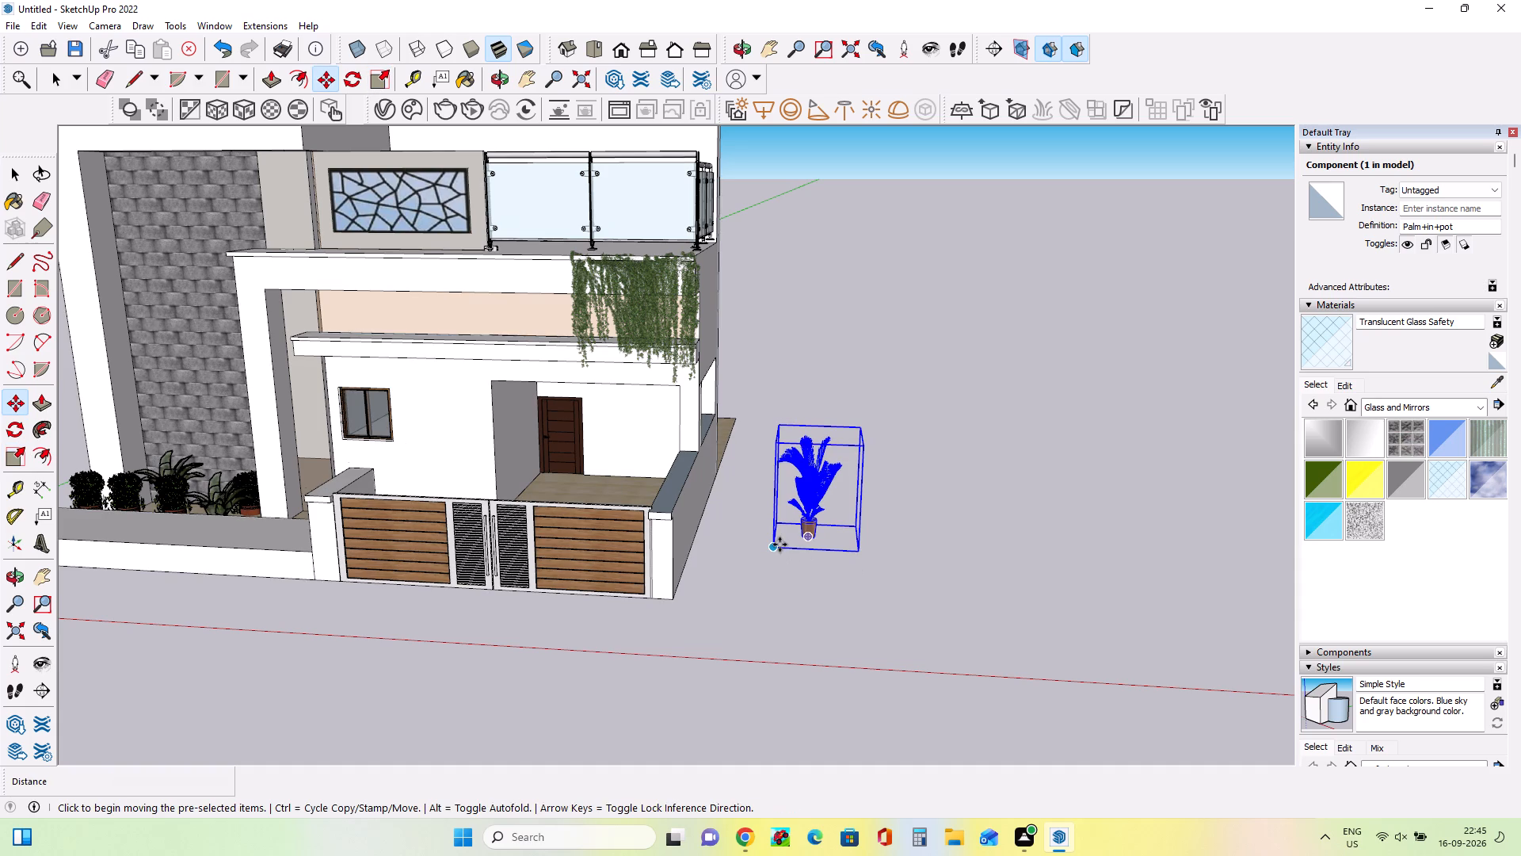
left_click(780, 545)
middle_click_drag(648, 210, 624, 361)
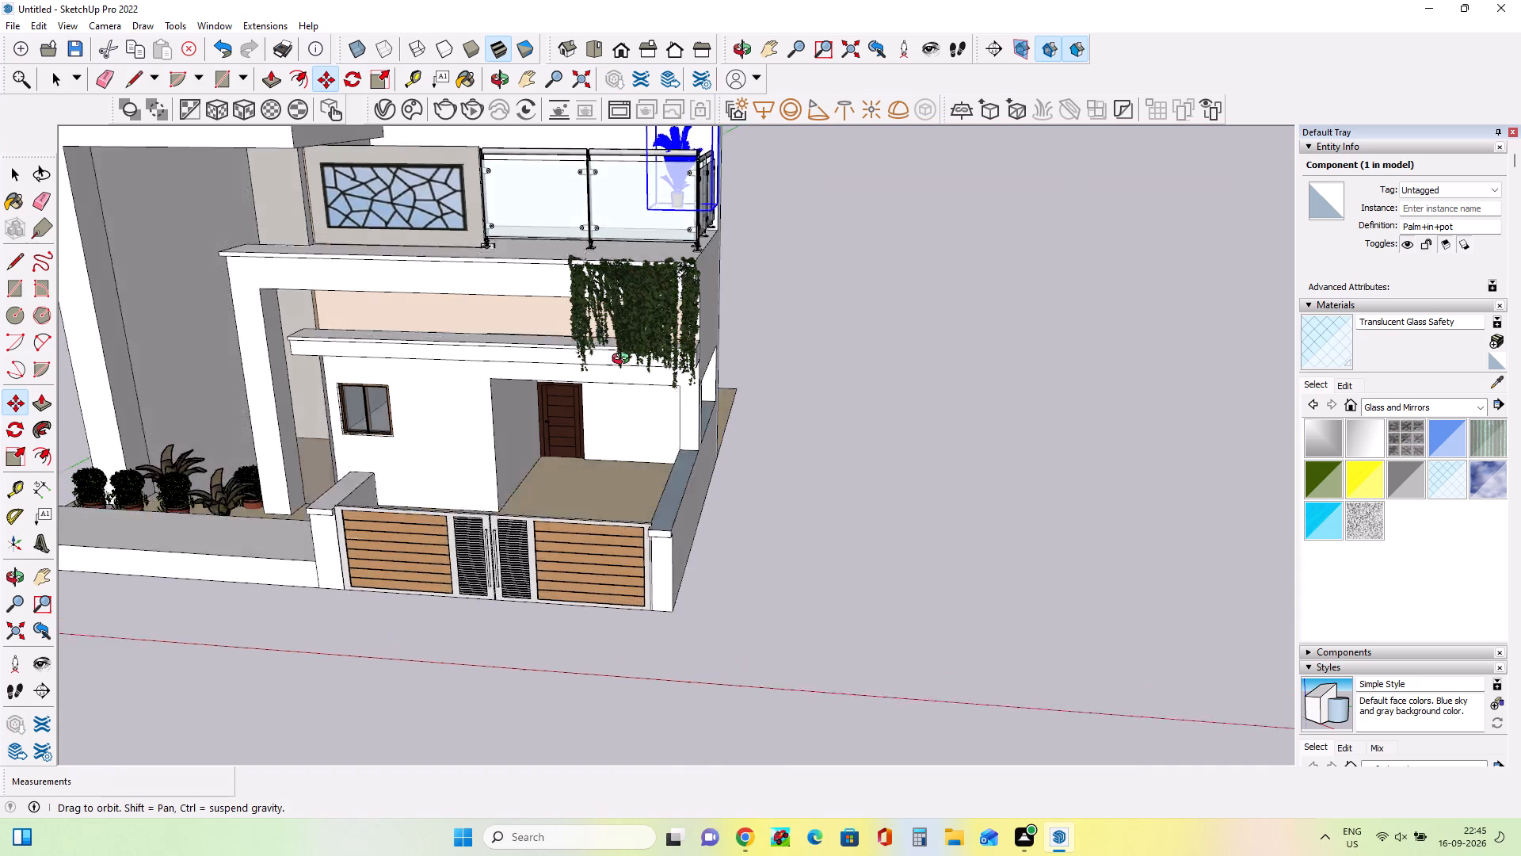
middle_click_drag(624, 361, 508, 541)
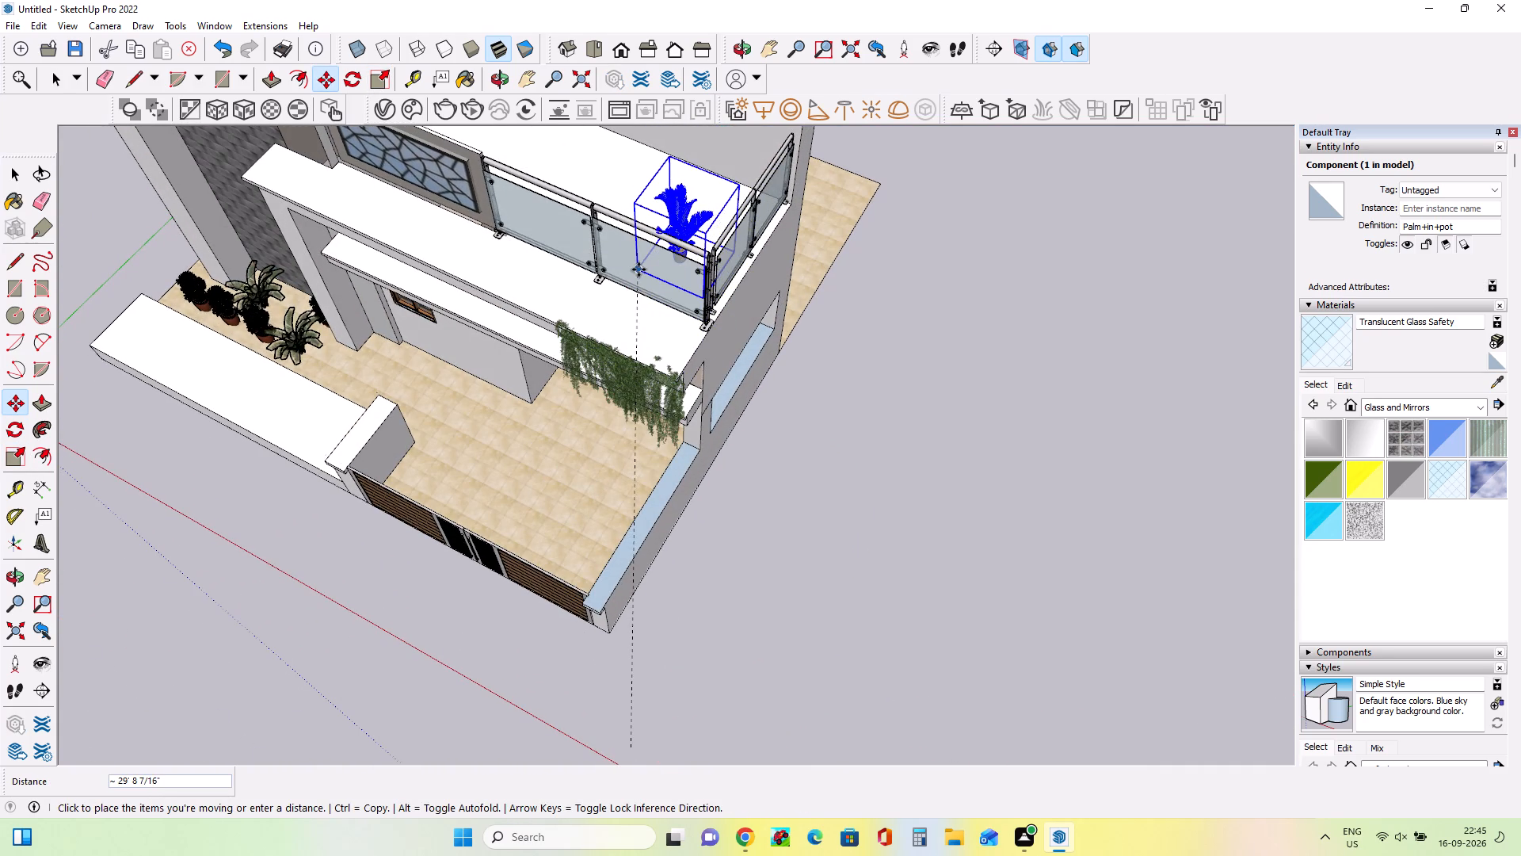
left_click(639, 269)
Copy the balcony palm about 7' 10 7/8" along the railing toward the patterned window panel.
middle_click_drag(665, 322, 850, 298)
left_click(604, 282)
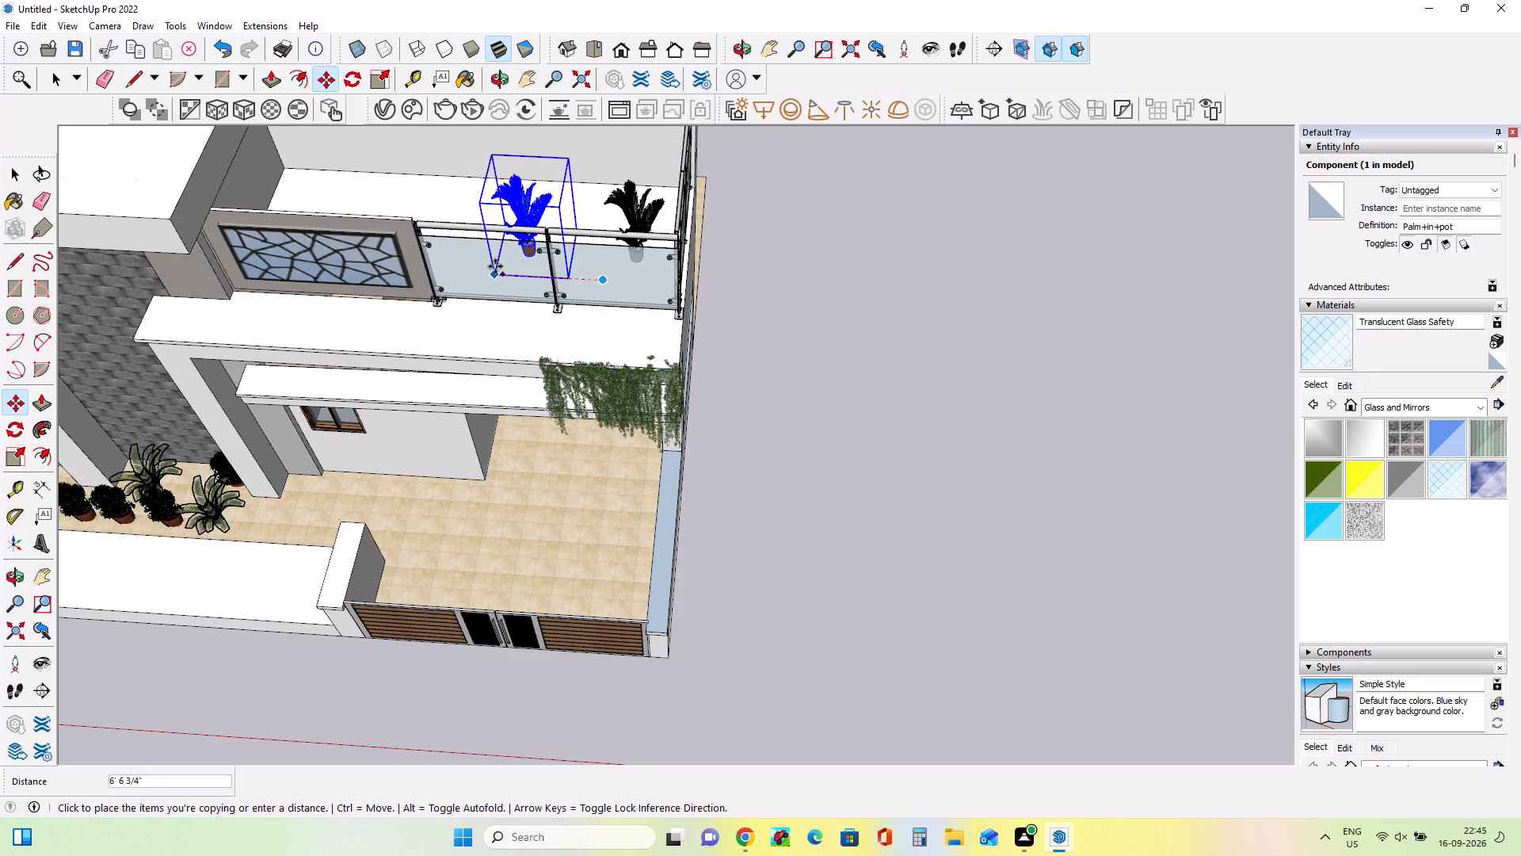
middle_click_drag(559, 288, 608, 283)
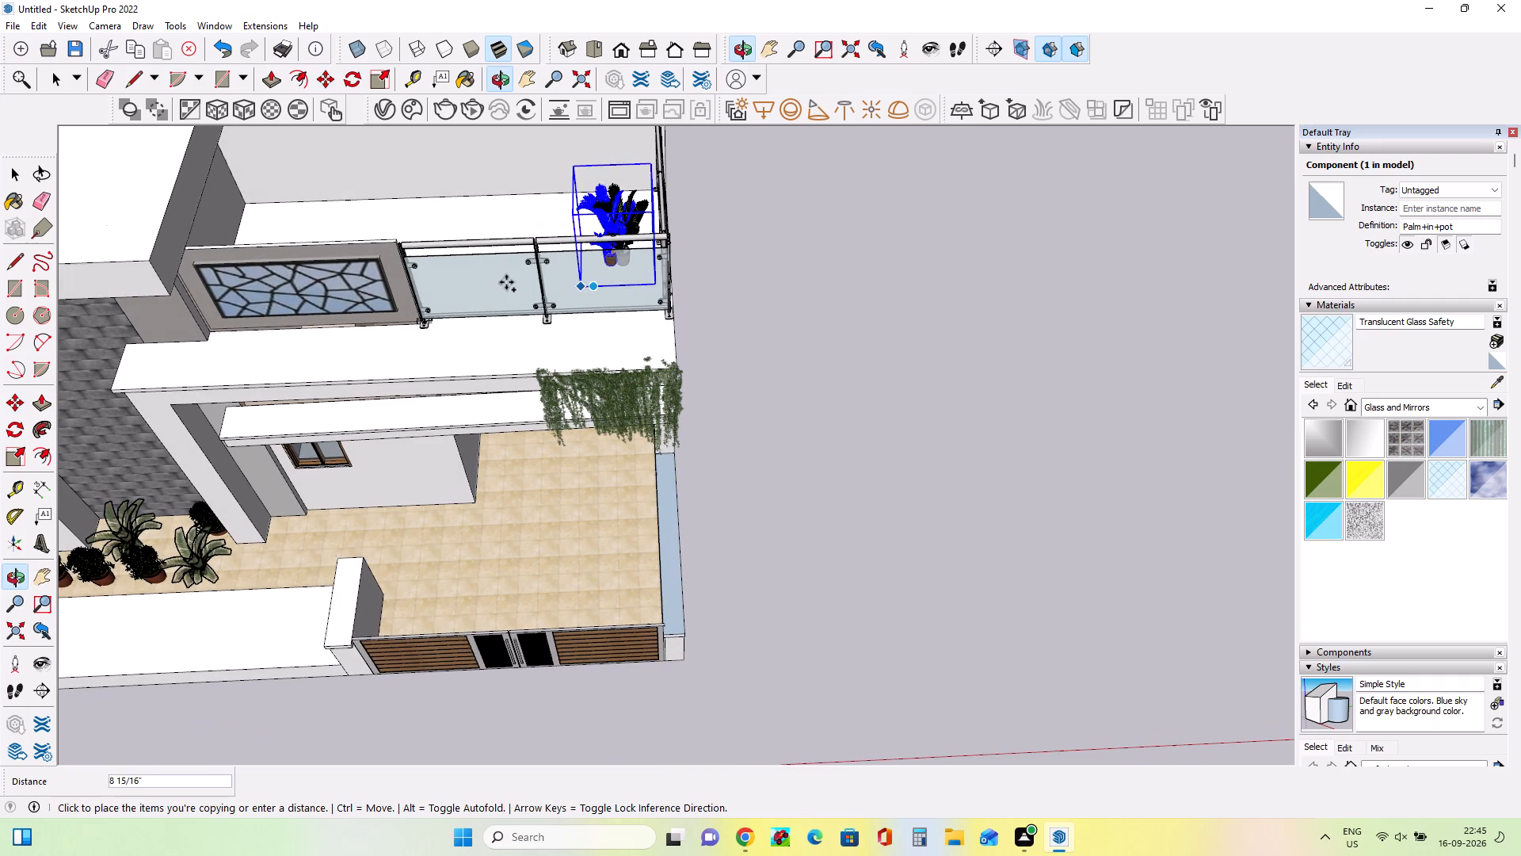
left_click(460, 290)
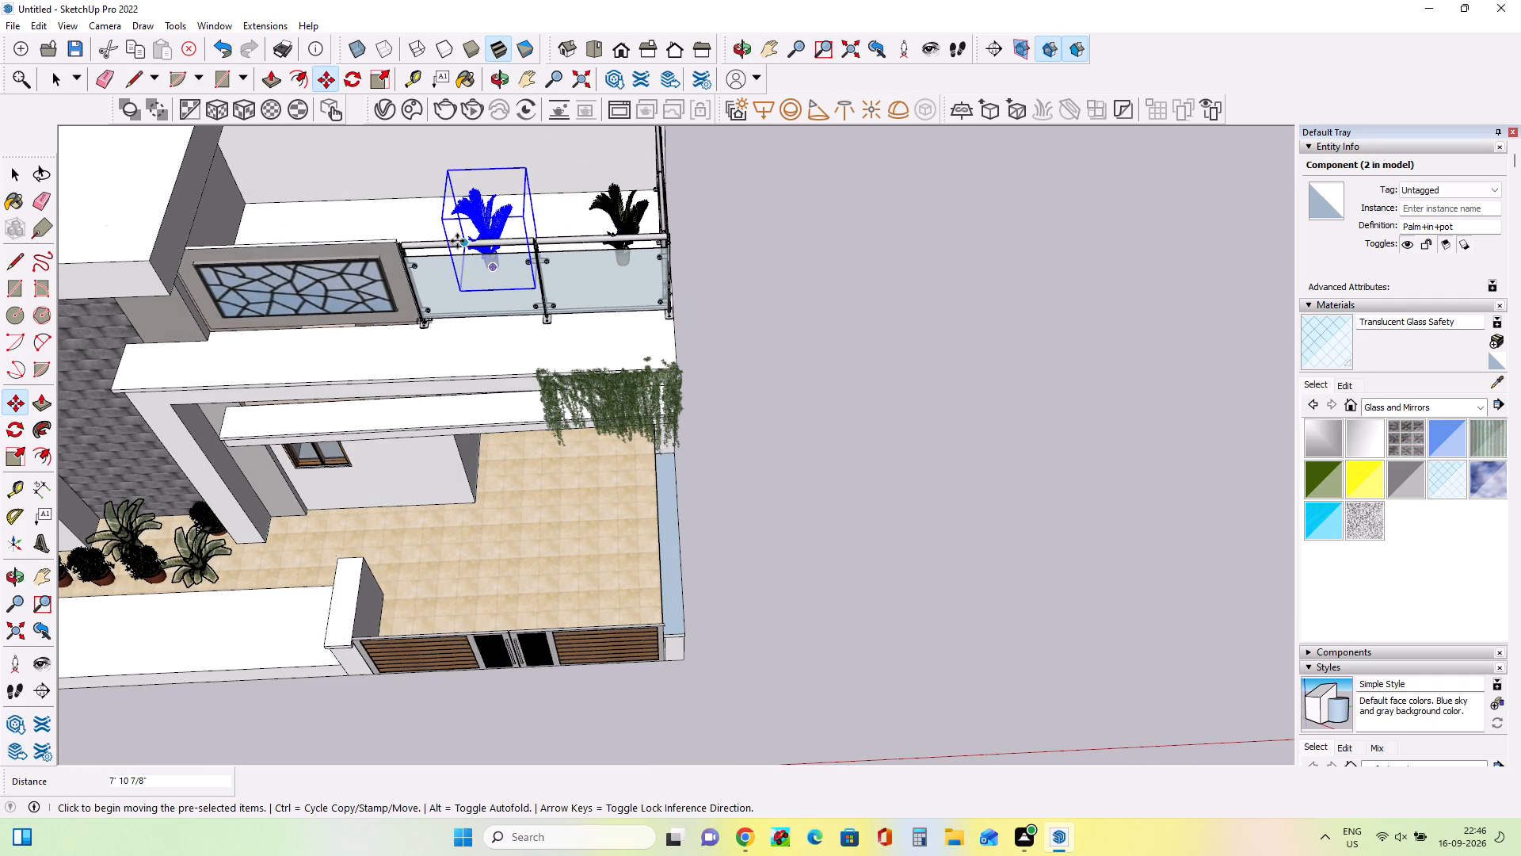
Widen the copied palm along the red axis by about 1.39 on one side and about 1.07 on the other.
left_click(13, 455)
left_click(536, 232)
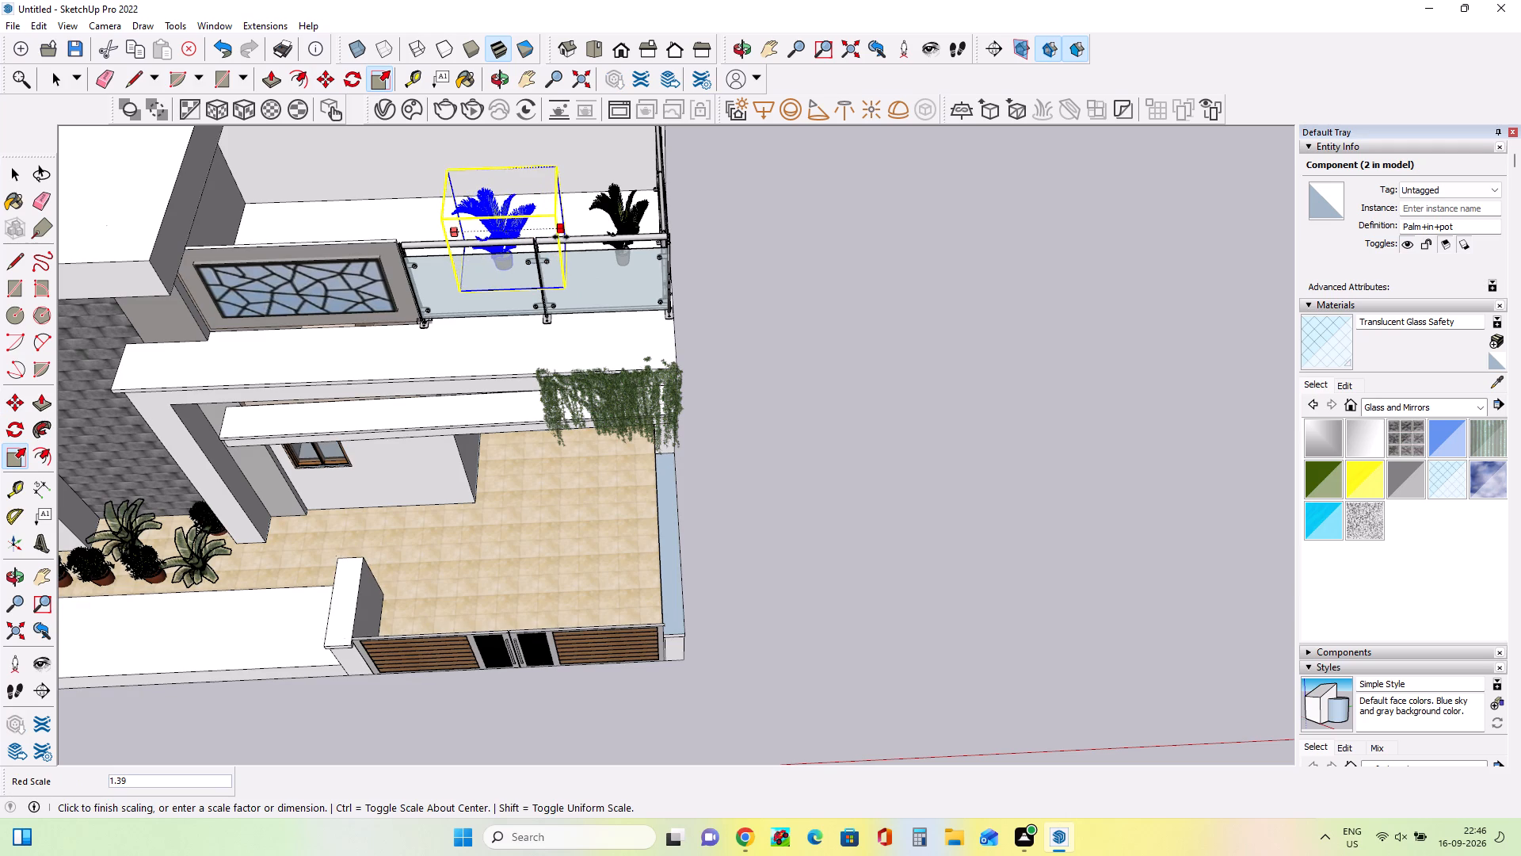
left_click(561, 237)
left_click(448, 239)
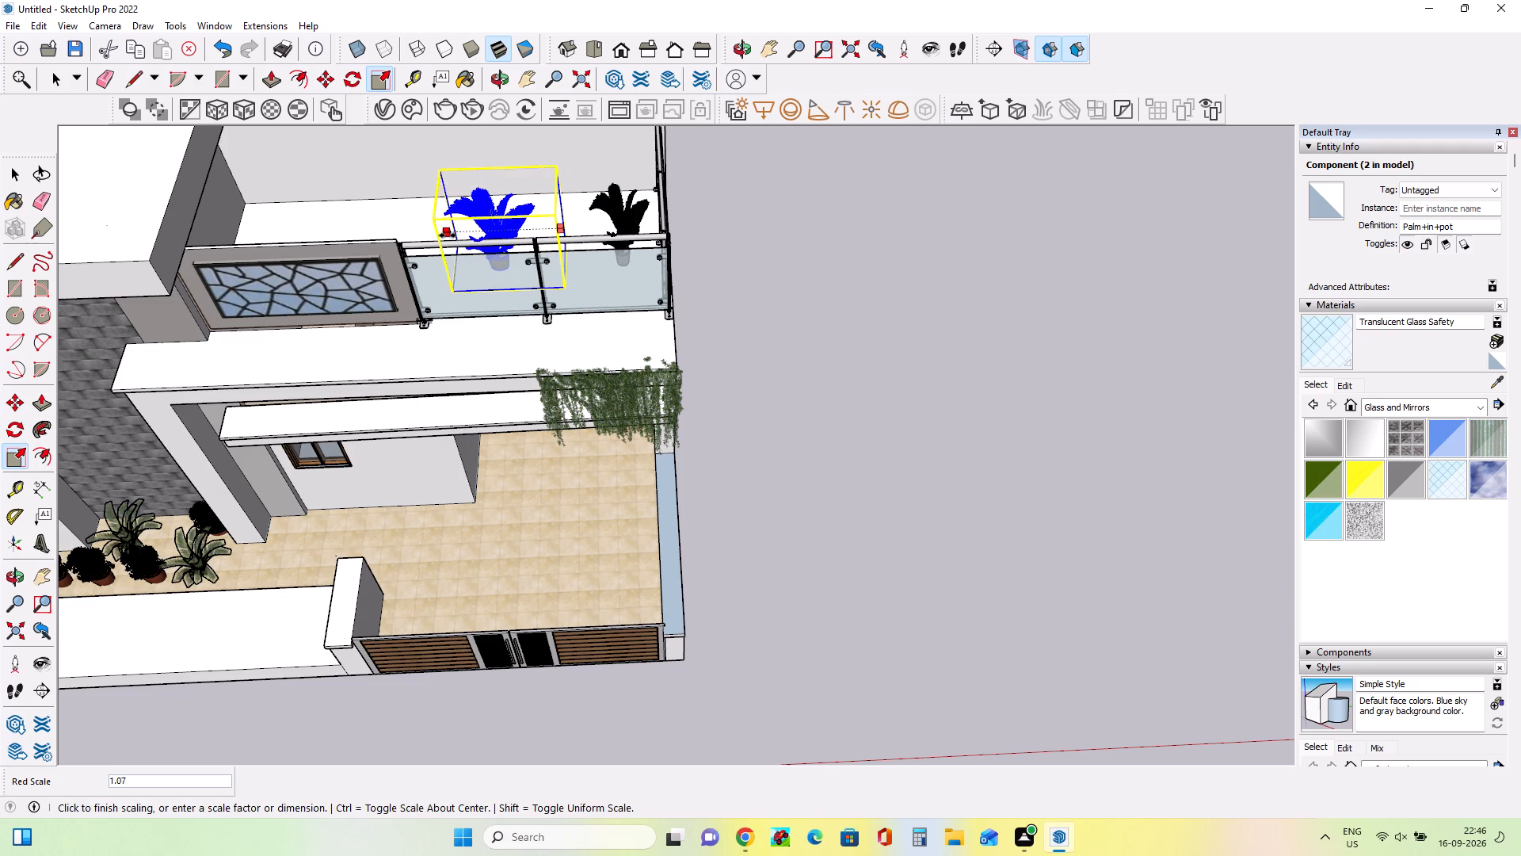
left_click(448, 235)
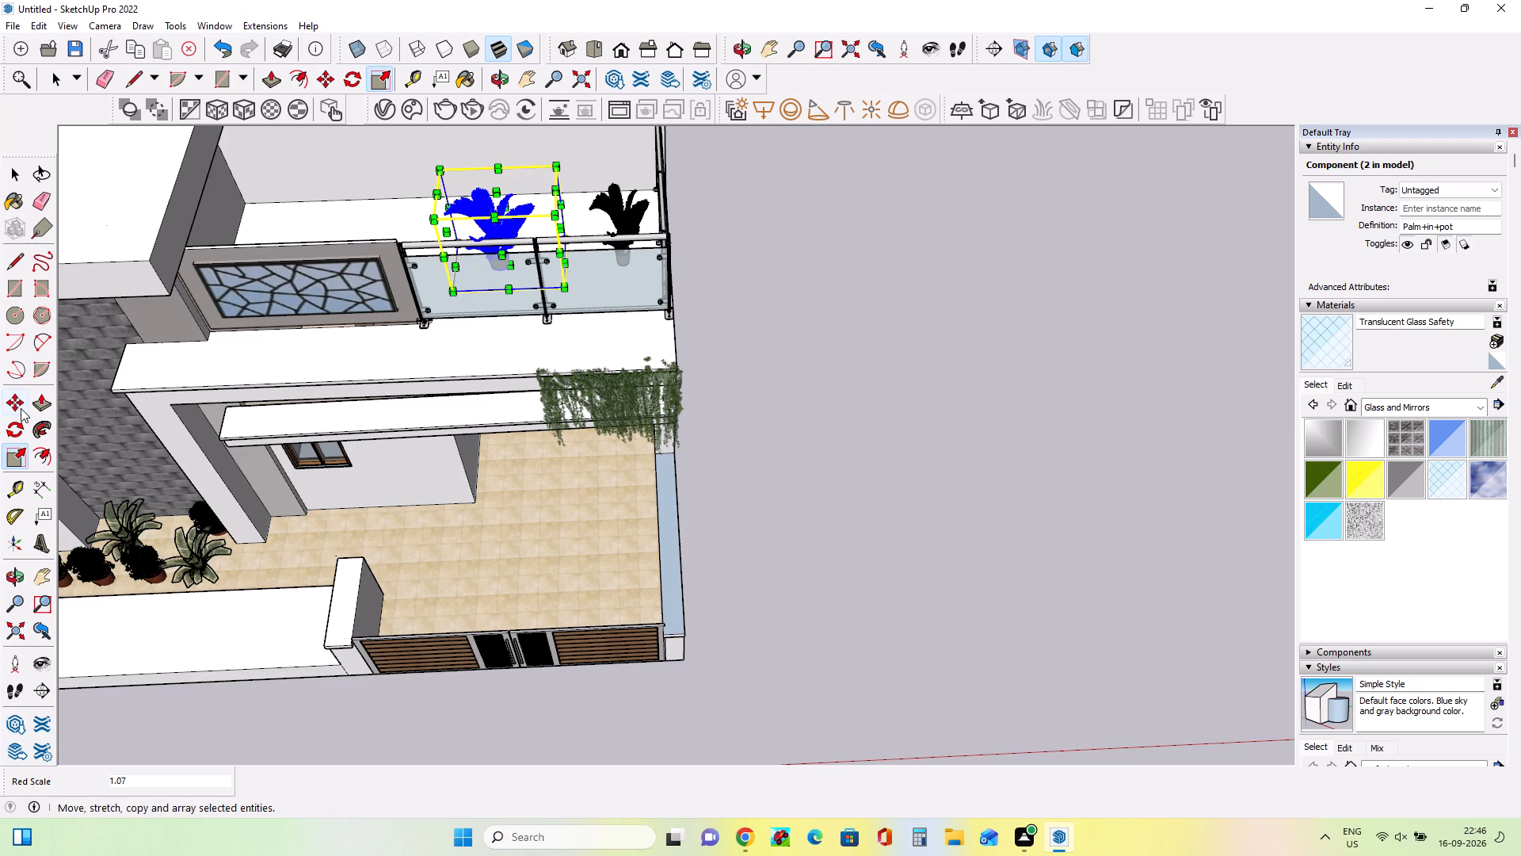
left_click(451, 297)
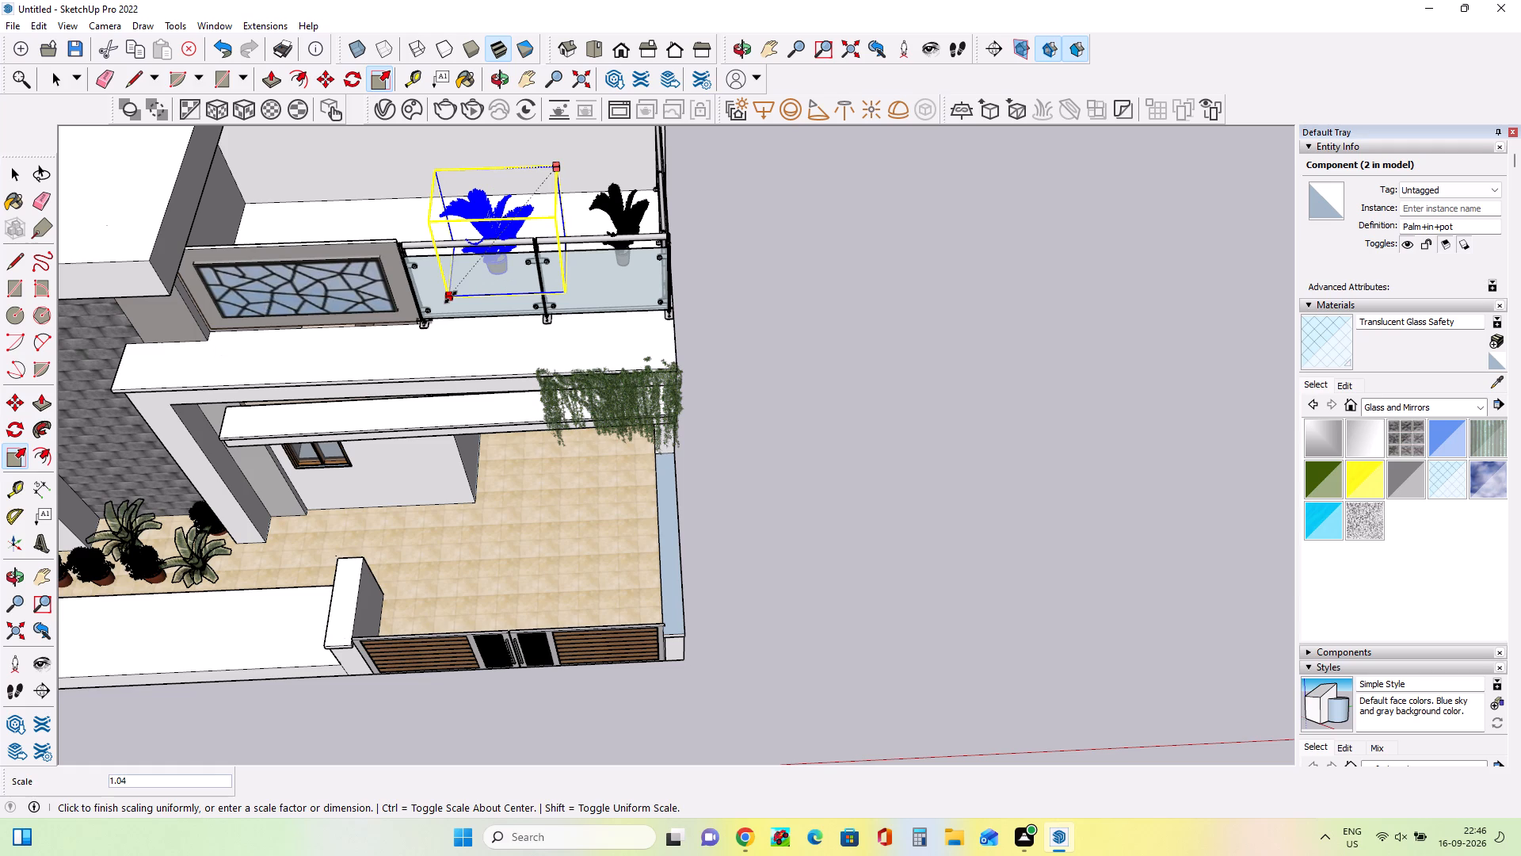
key("Escape")
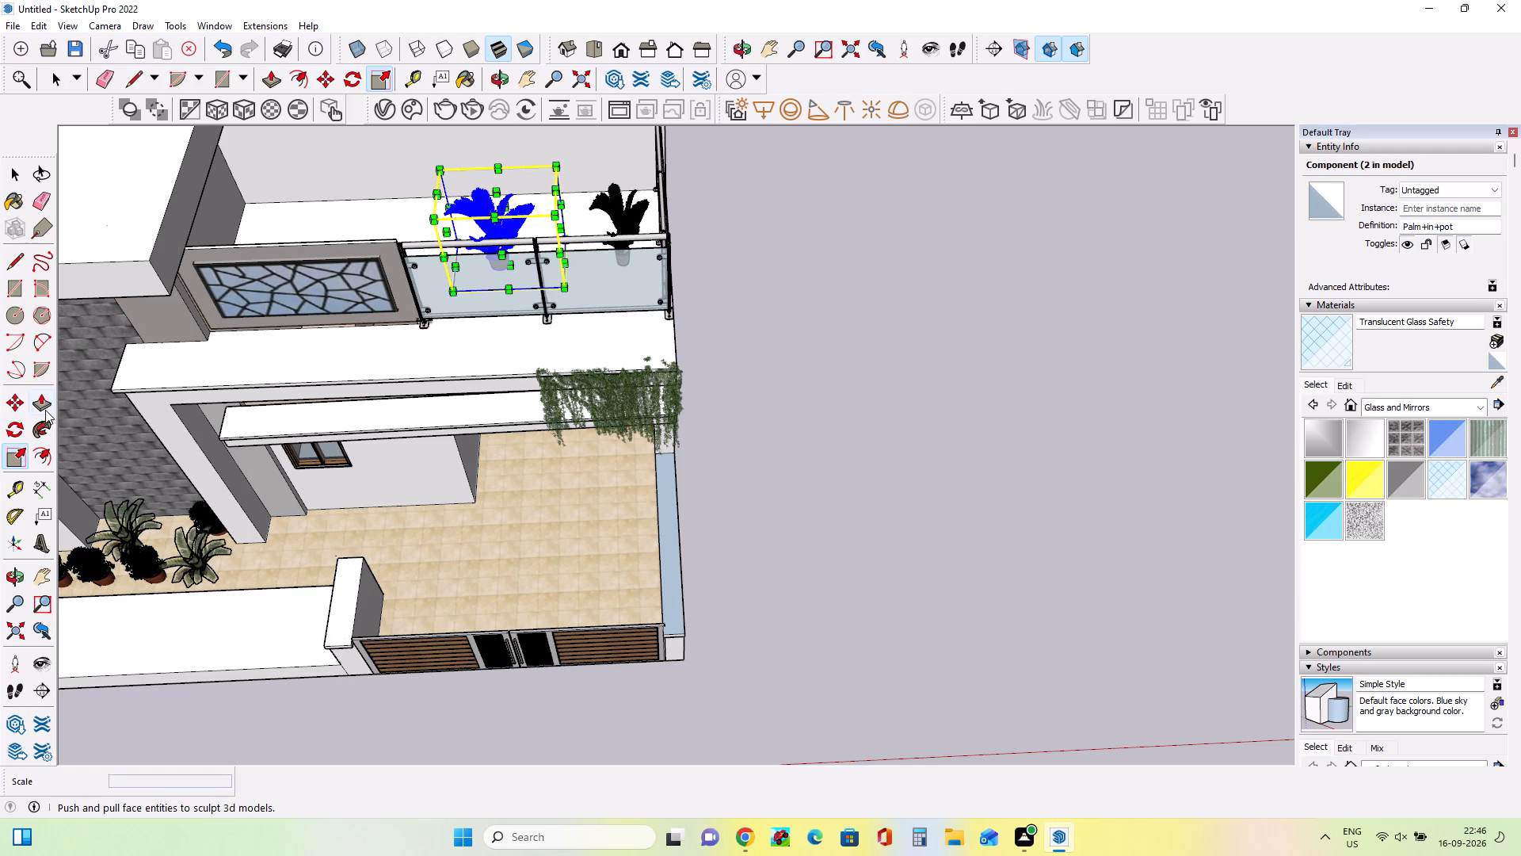
Move the widened palm about 2' closer to the glass railing and the patterned window panel.
left_click(10, 409)
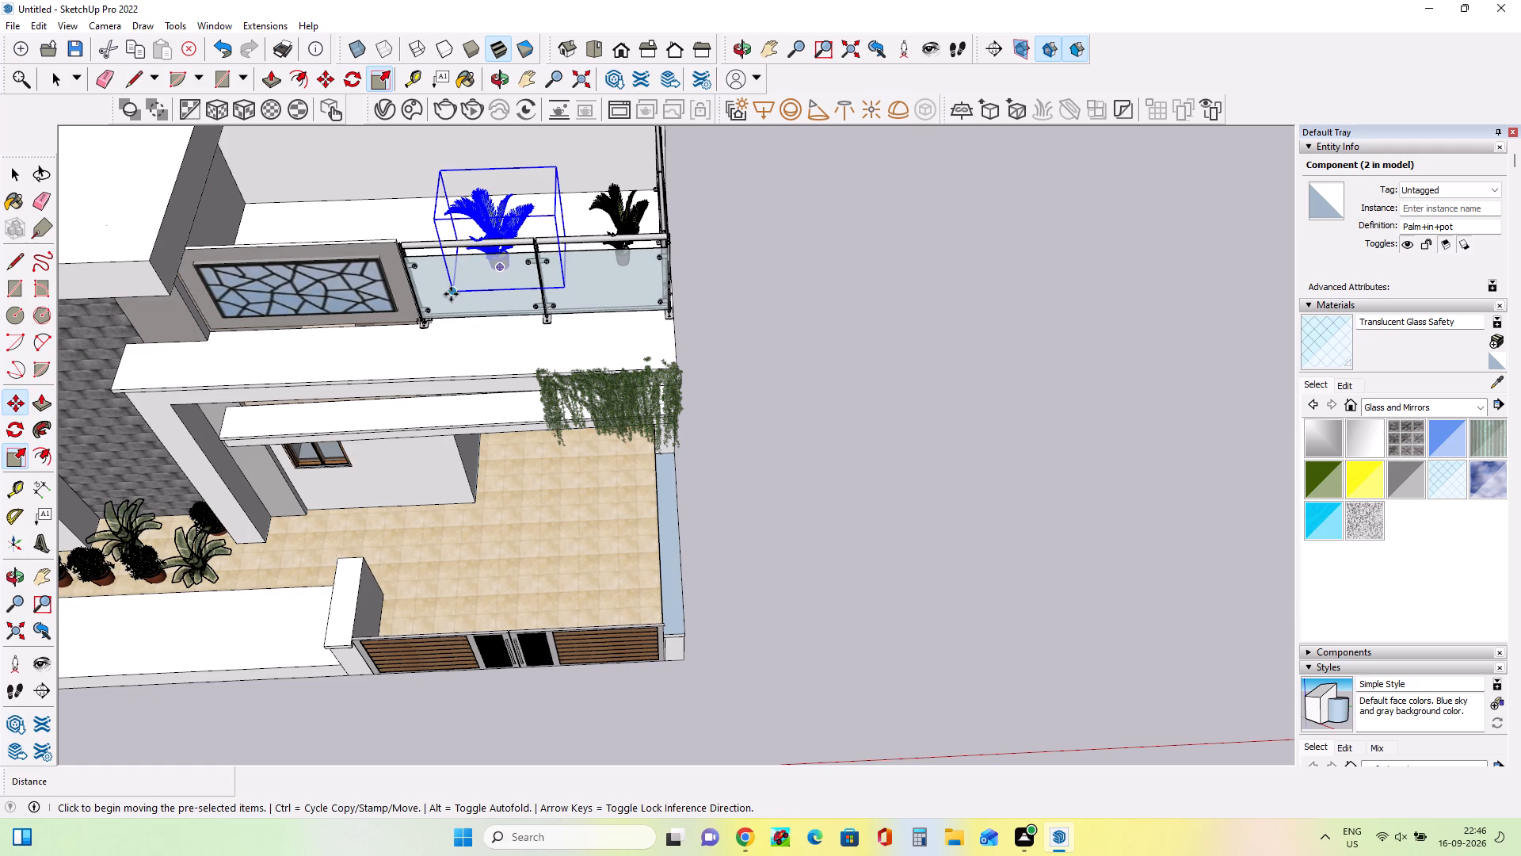
left_click(451, 294)
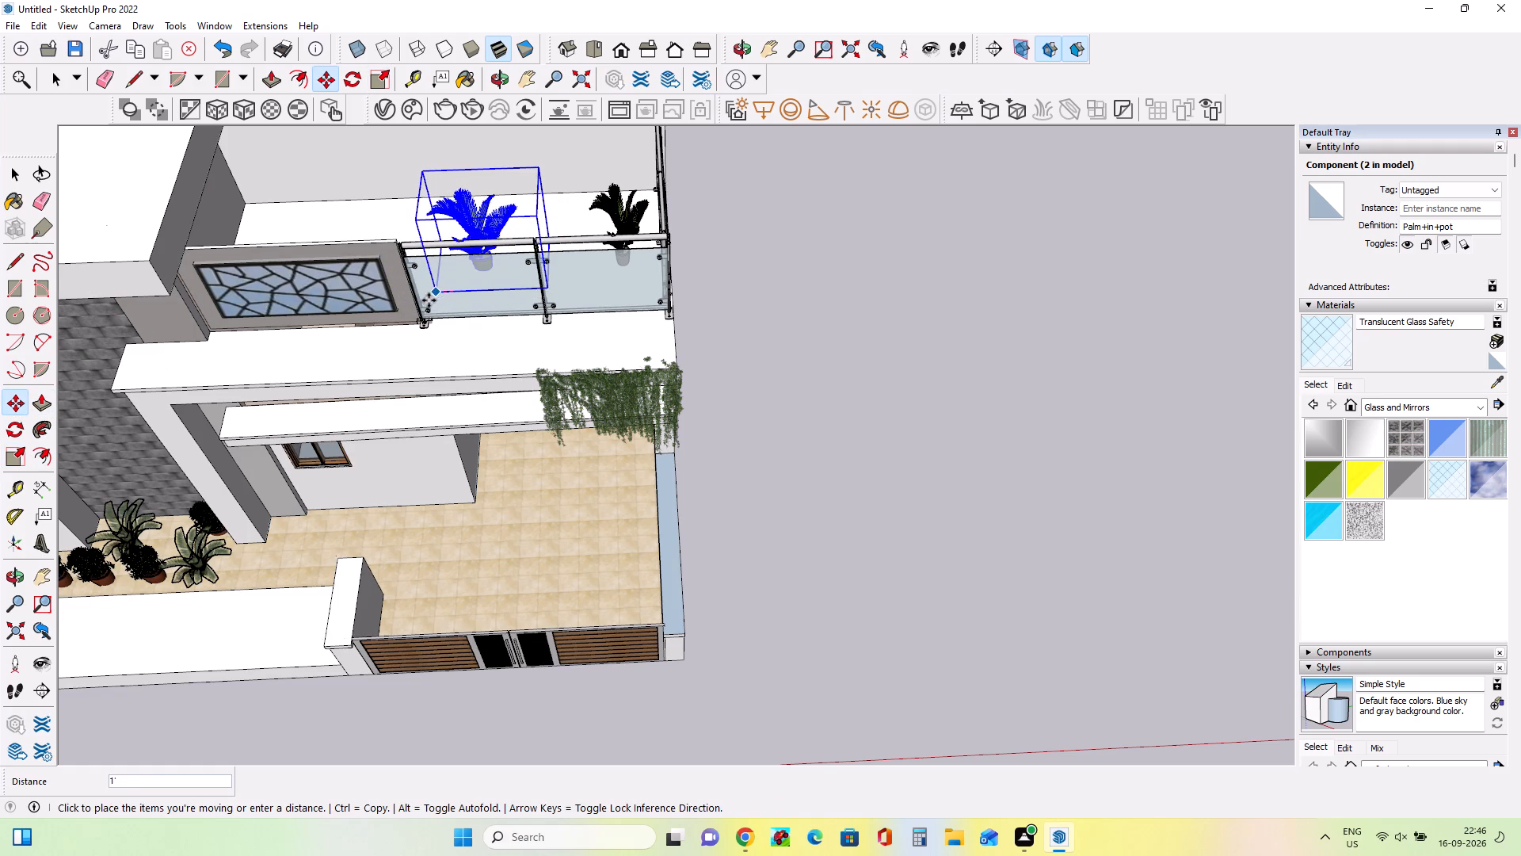
left_click(426, 303)
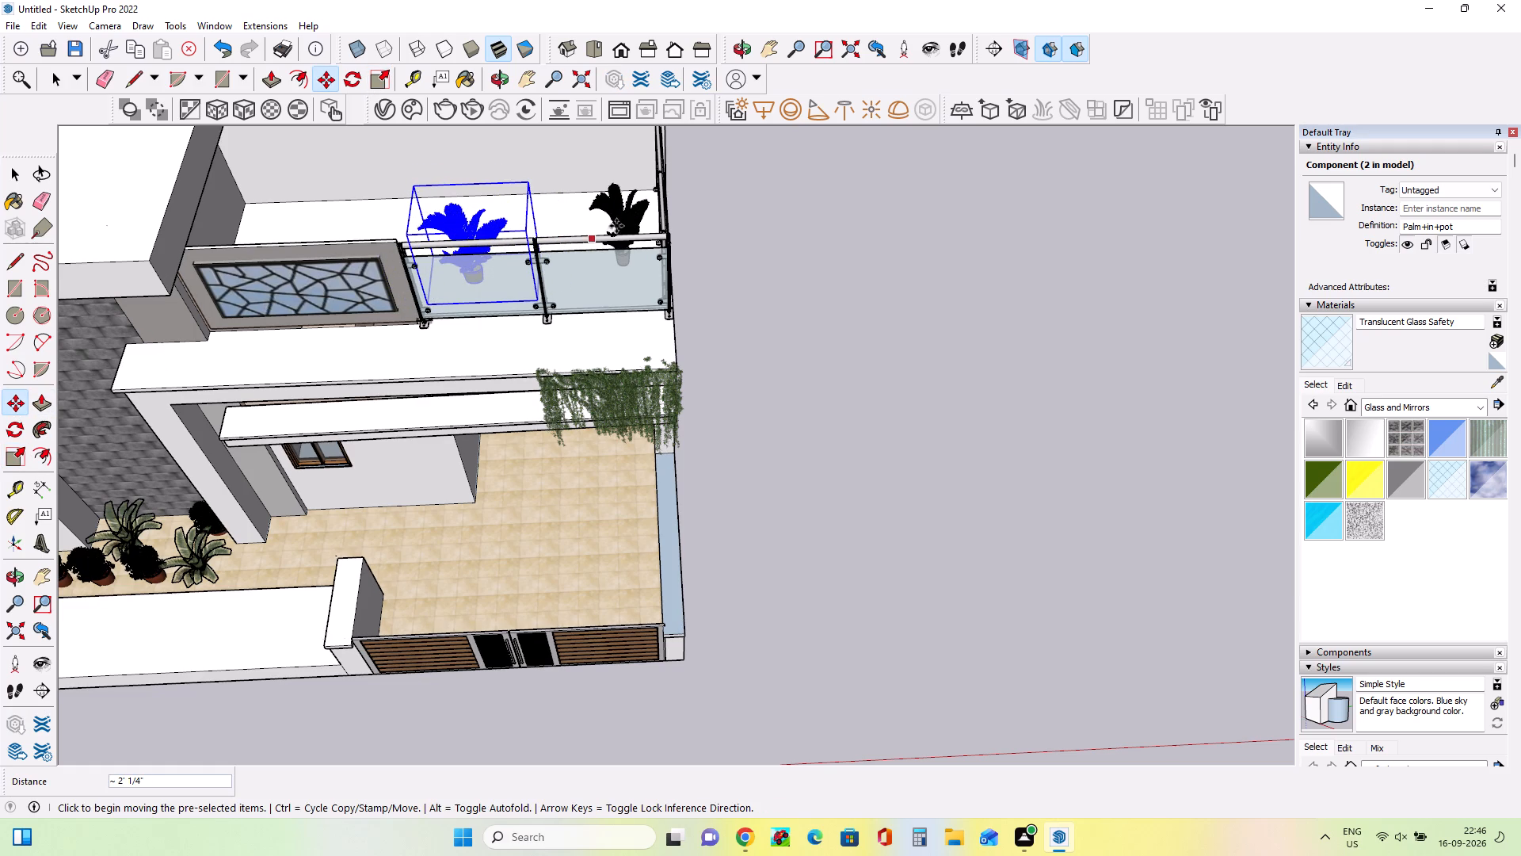
Move the original palm at the balcony's outer corner about 1' 11 1/8" toward the railing and the other palm.
left_click(23, 185)
left_click(626, 216)
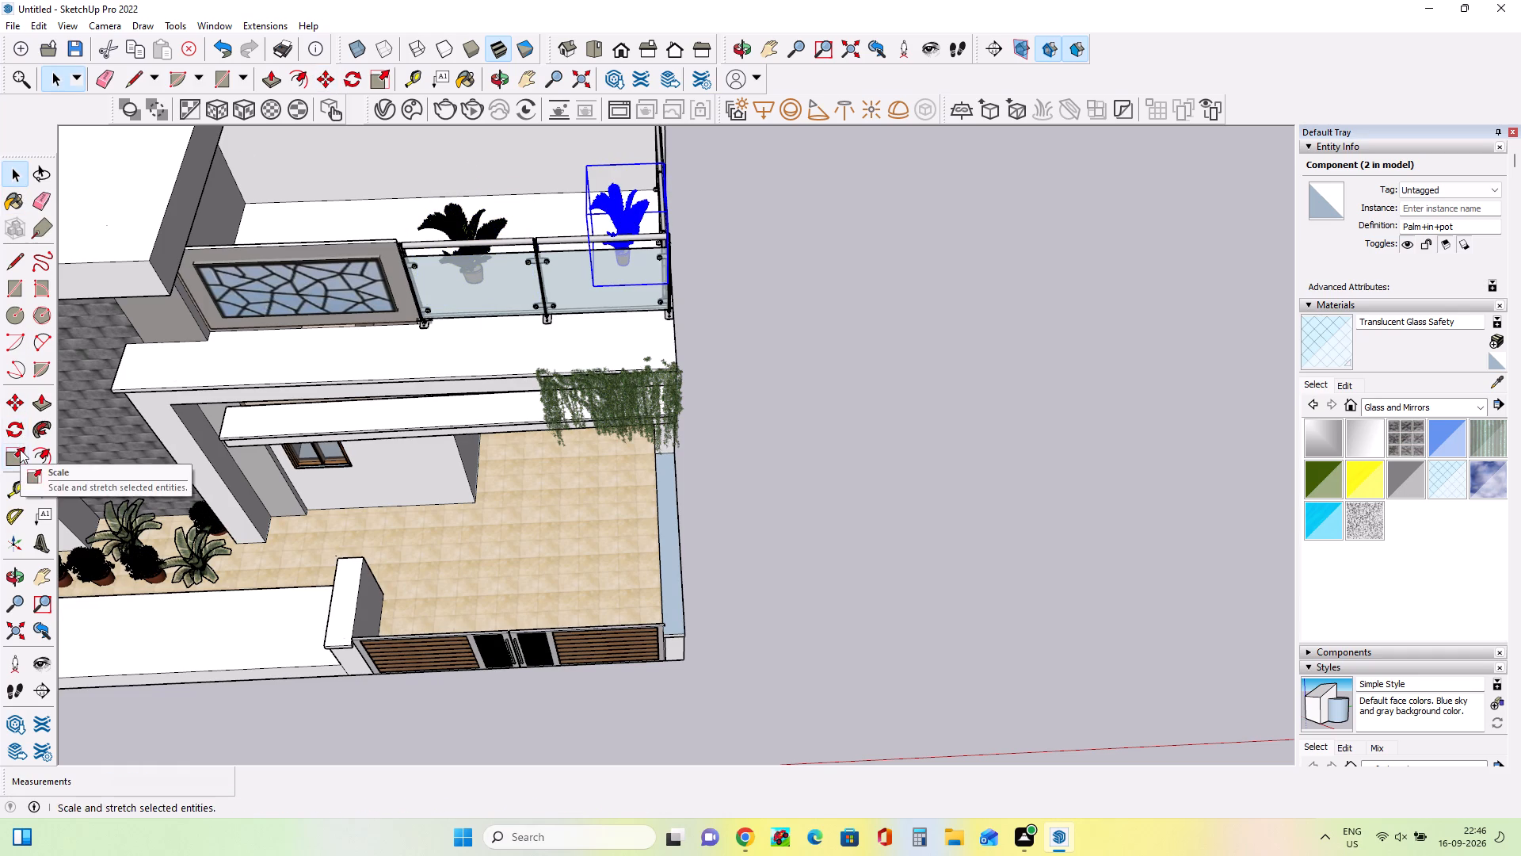
left_click(17, 411)
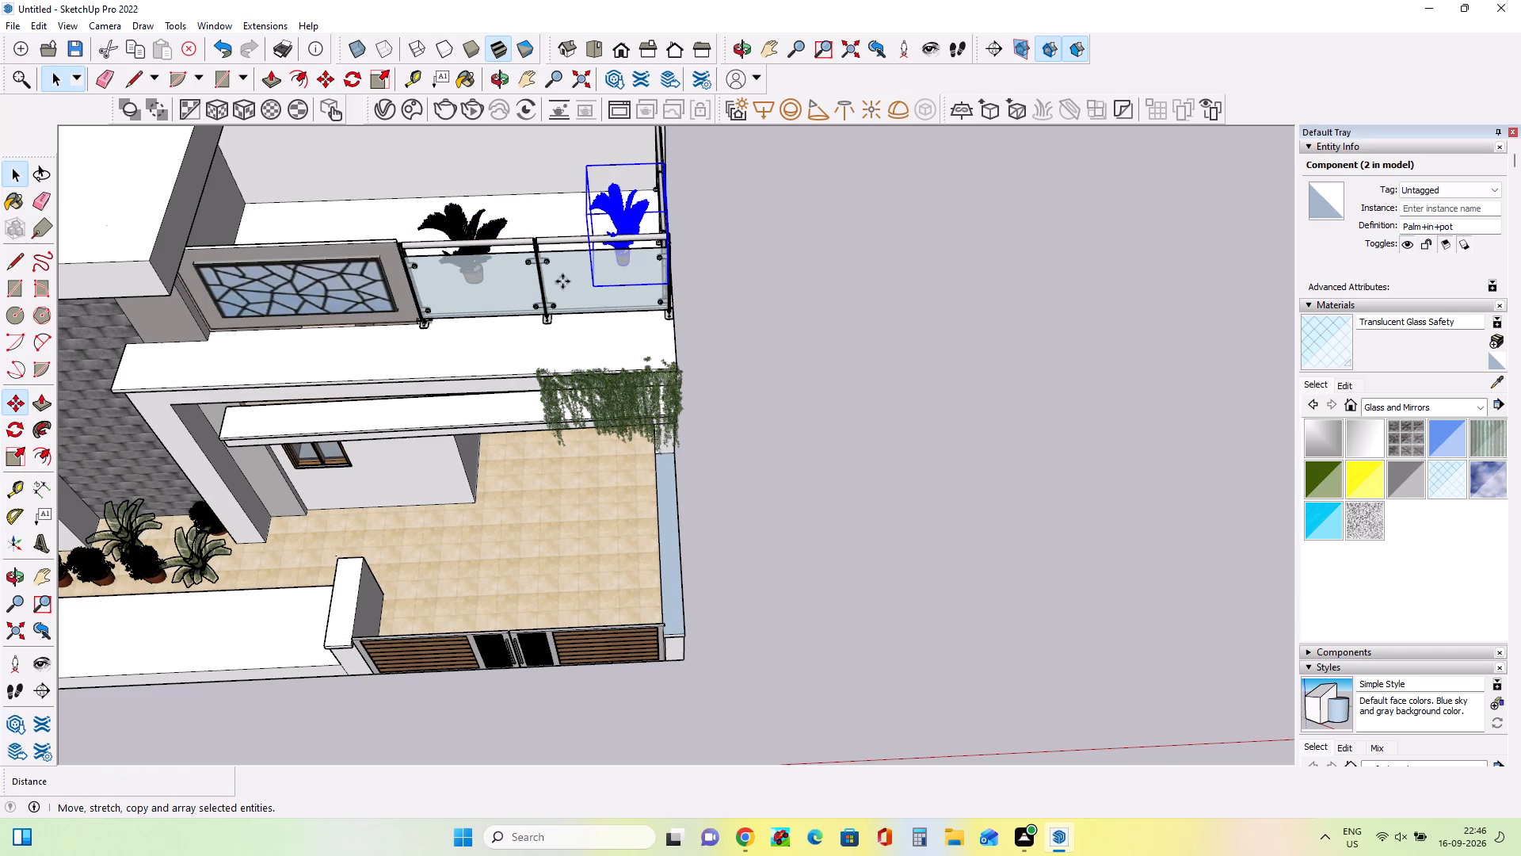
left_click(597, 282)
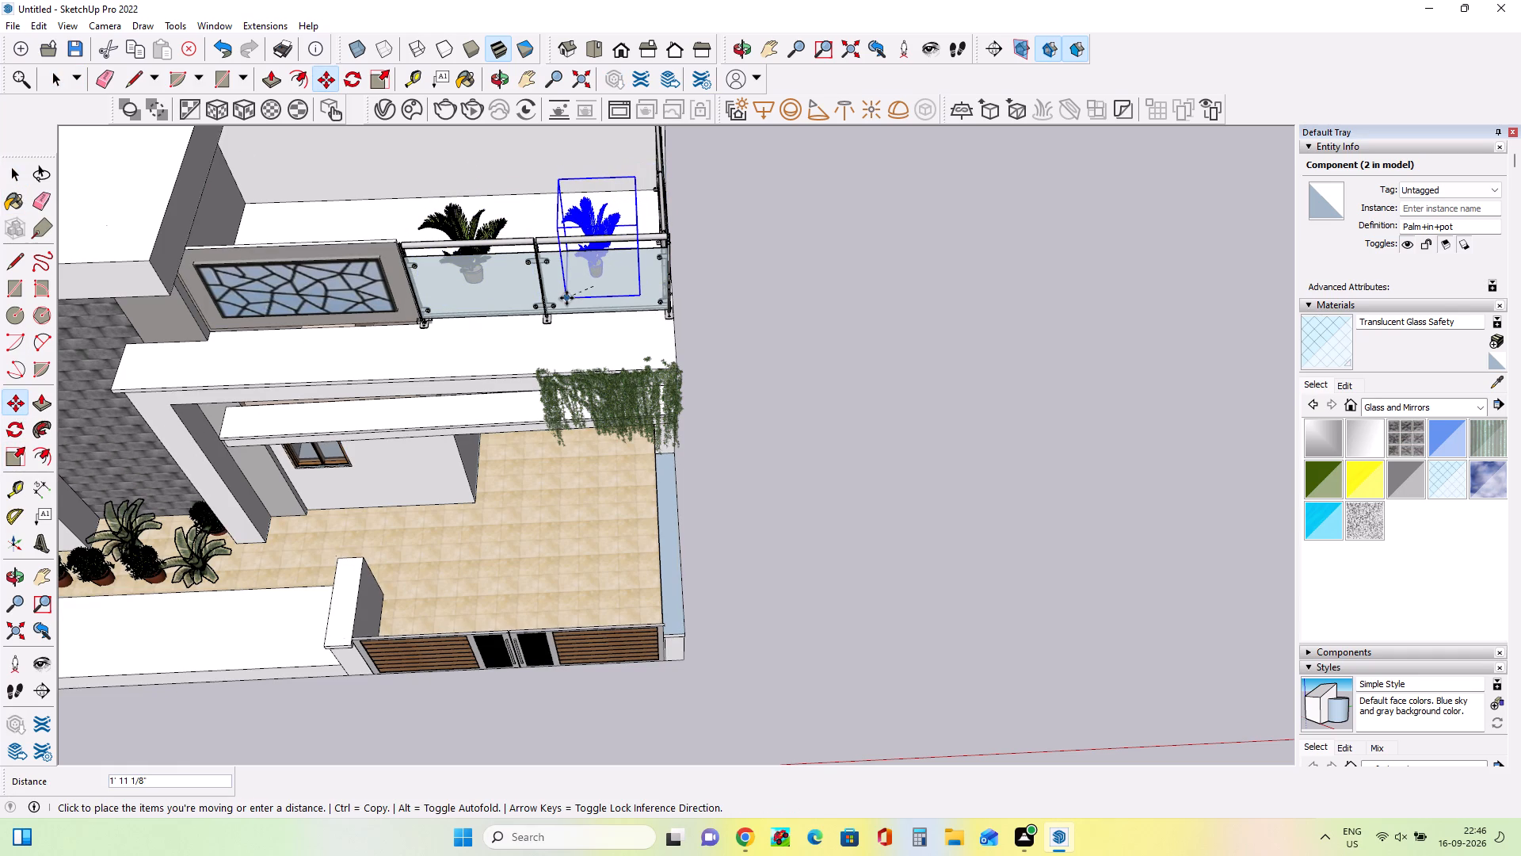
left_click(566, 298)
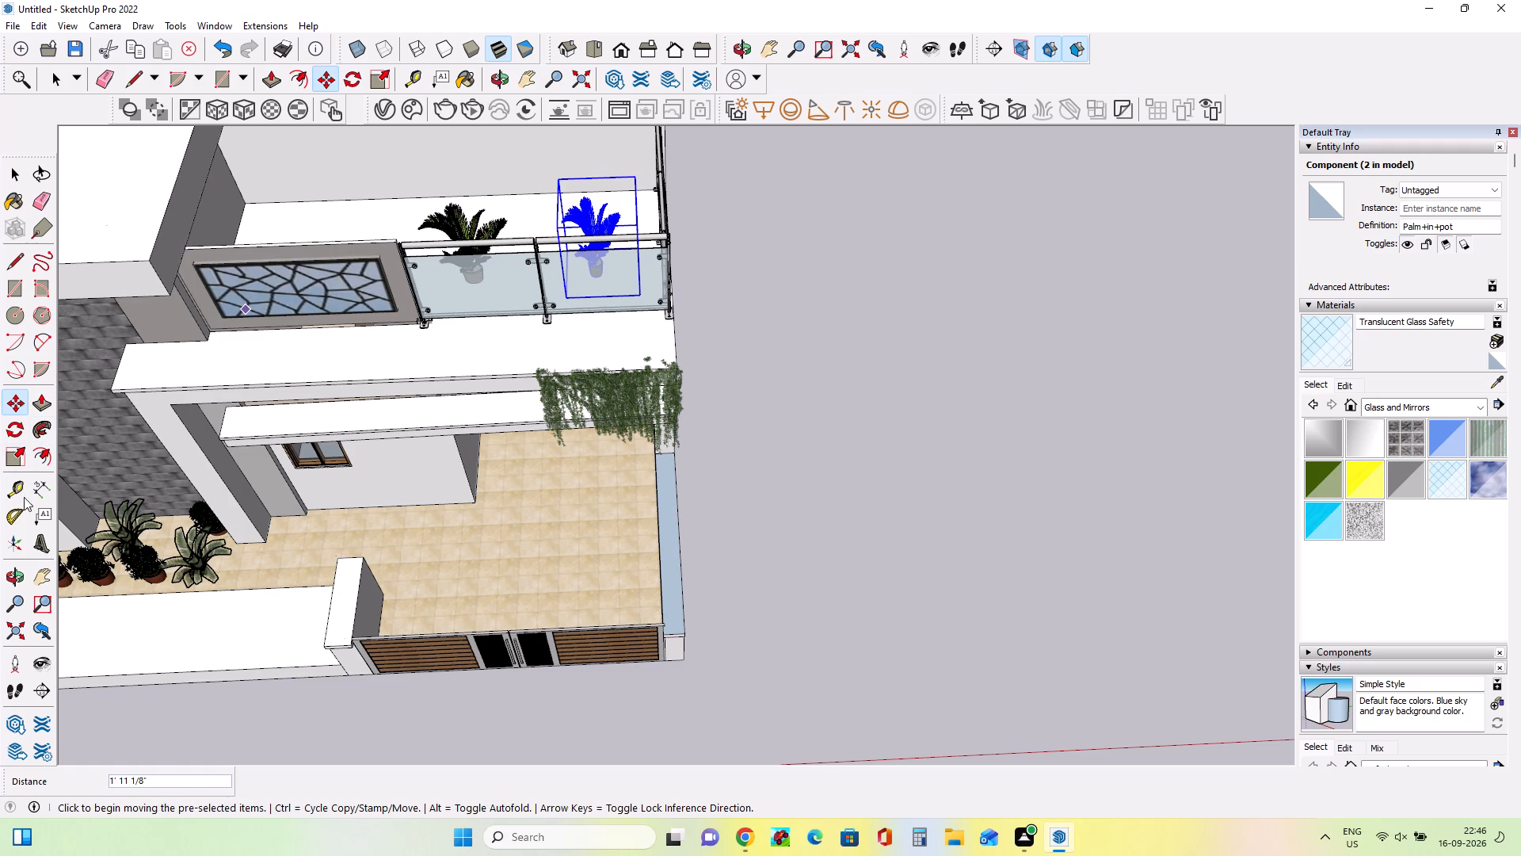
Scale the outer-corner palm up uniformly by about 1.23, and widen it along the red axis by about 1.31.
left_click(9, 456)
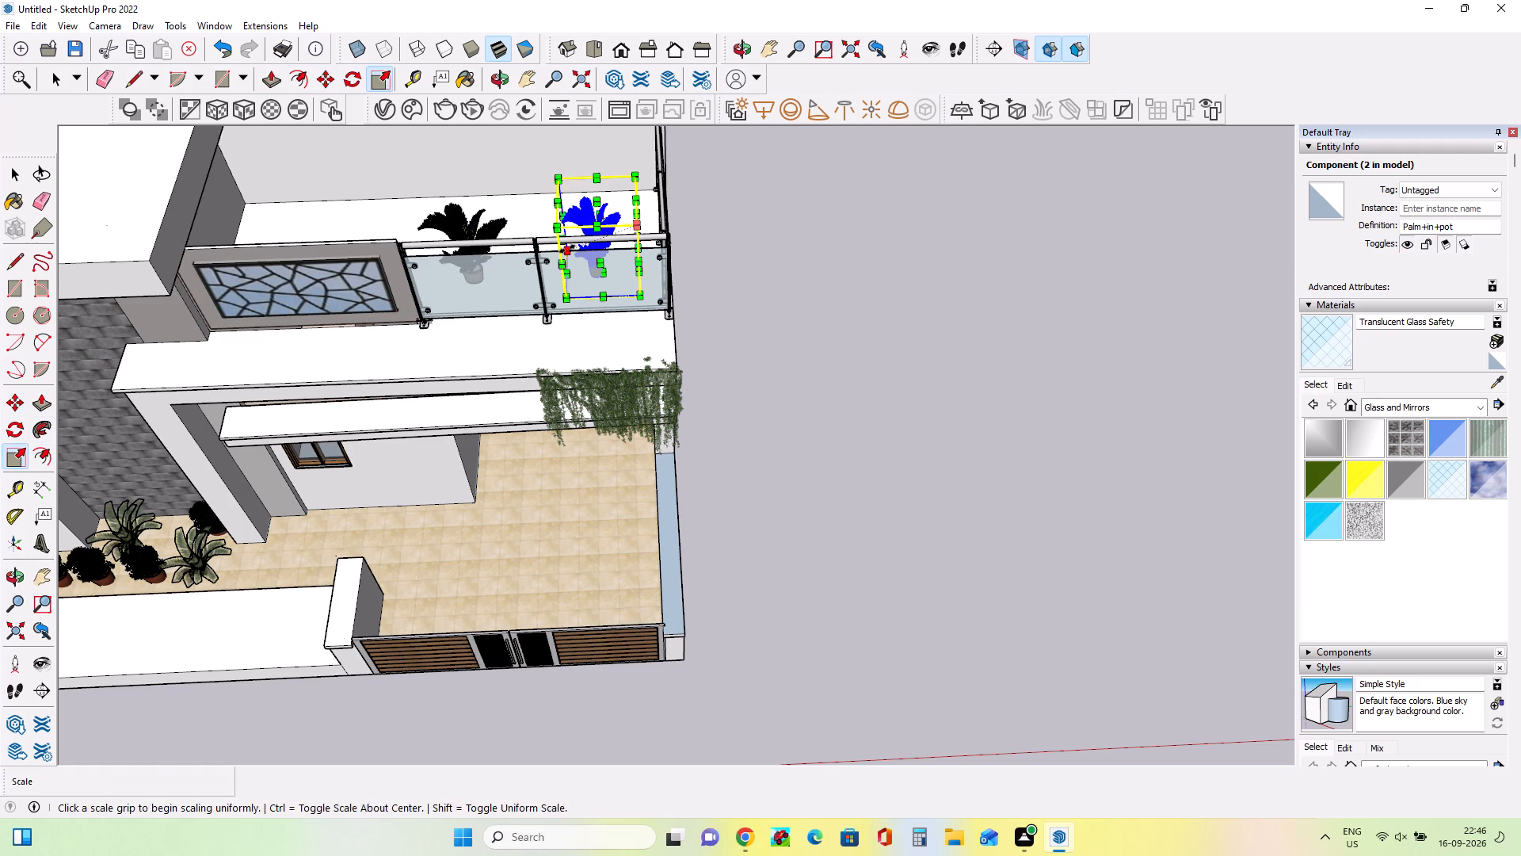
left_click(567, 249)
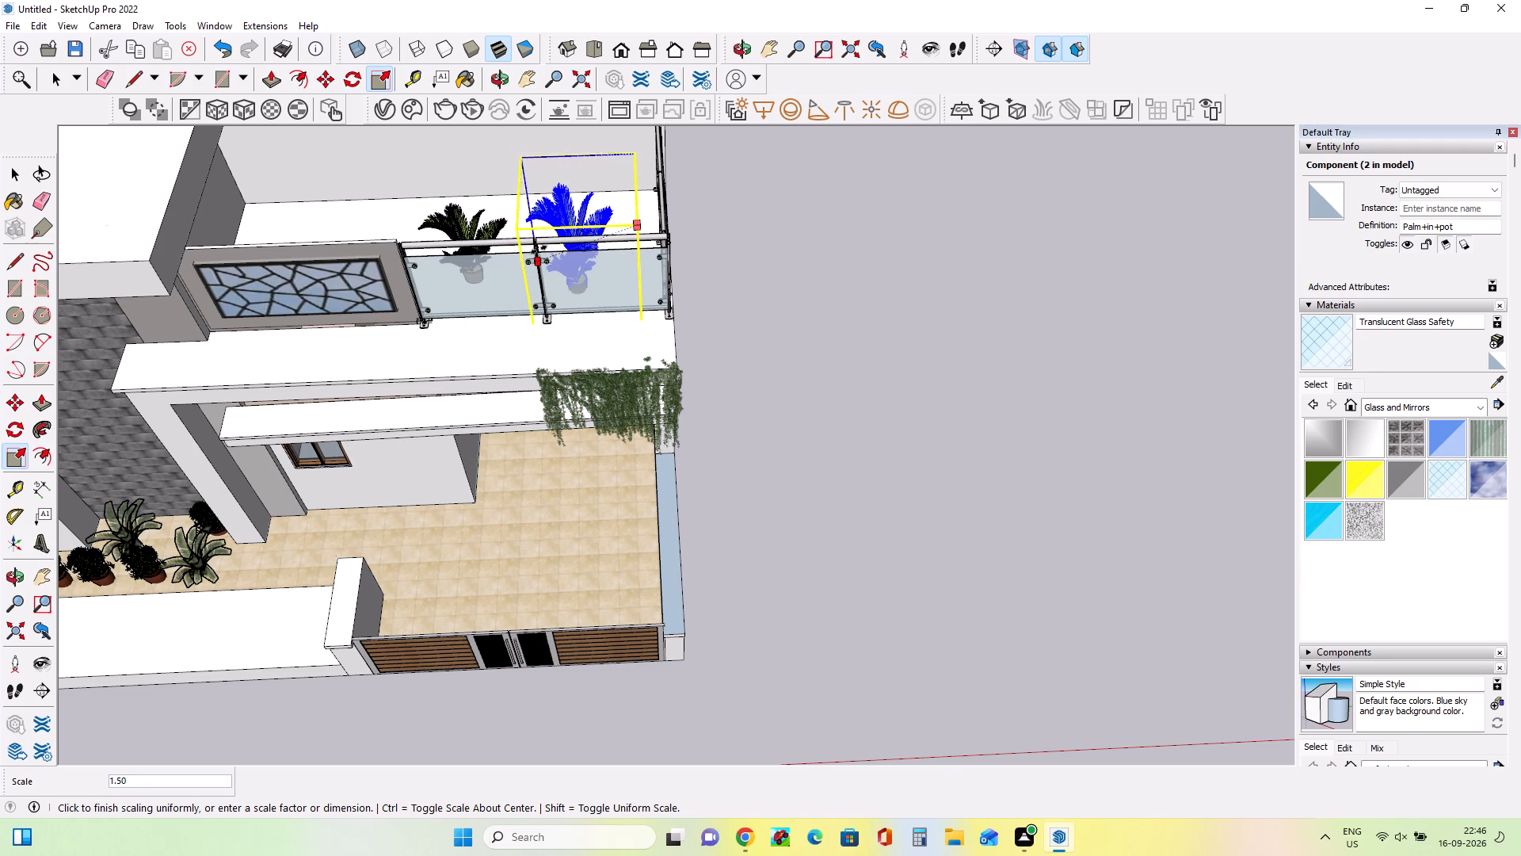
left_click(552, 251)
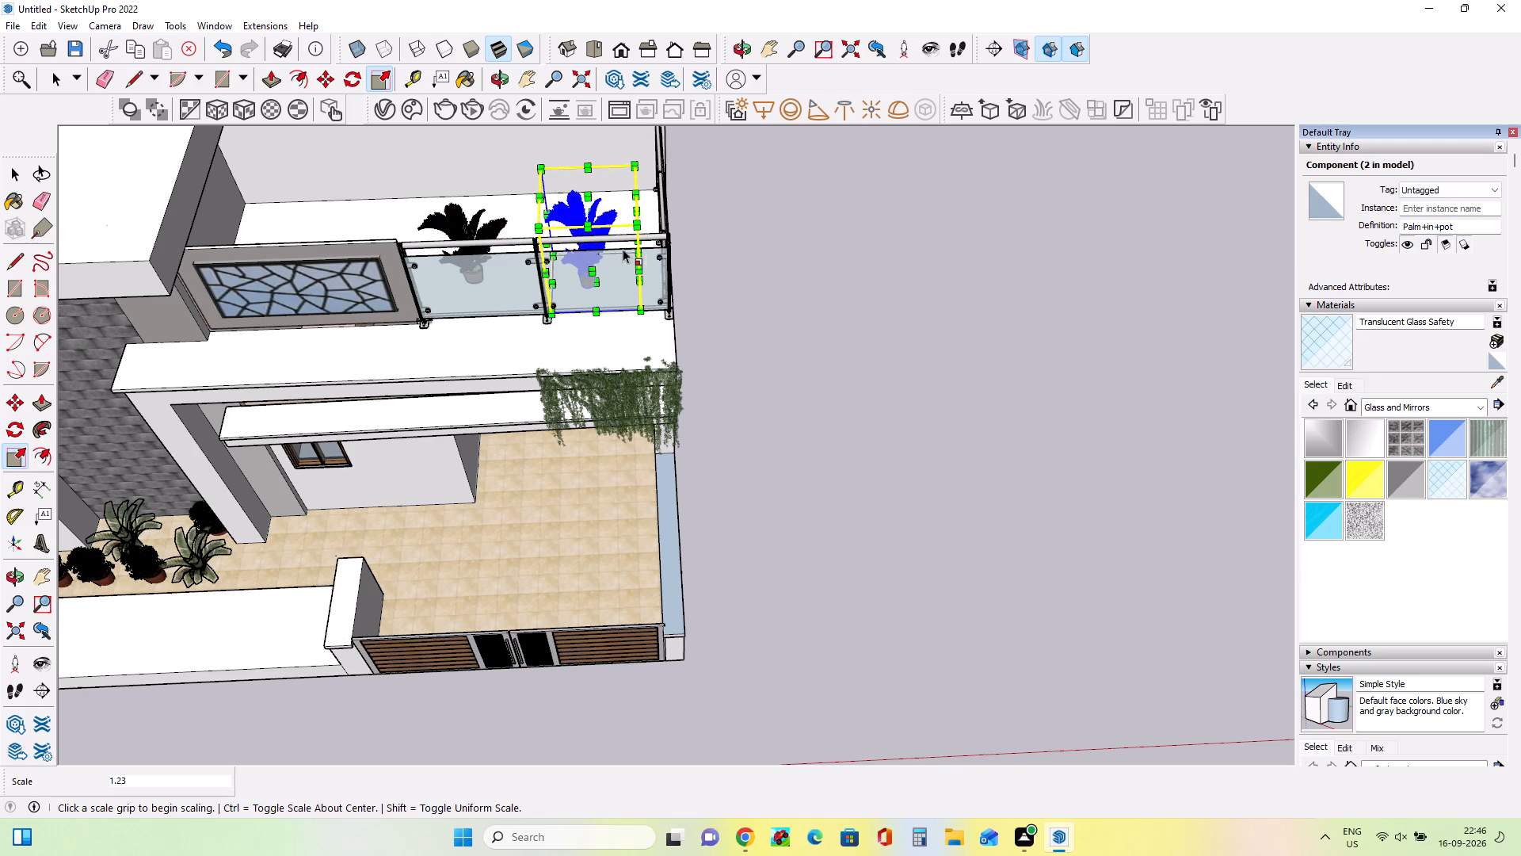
left_click(635, 243)
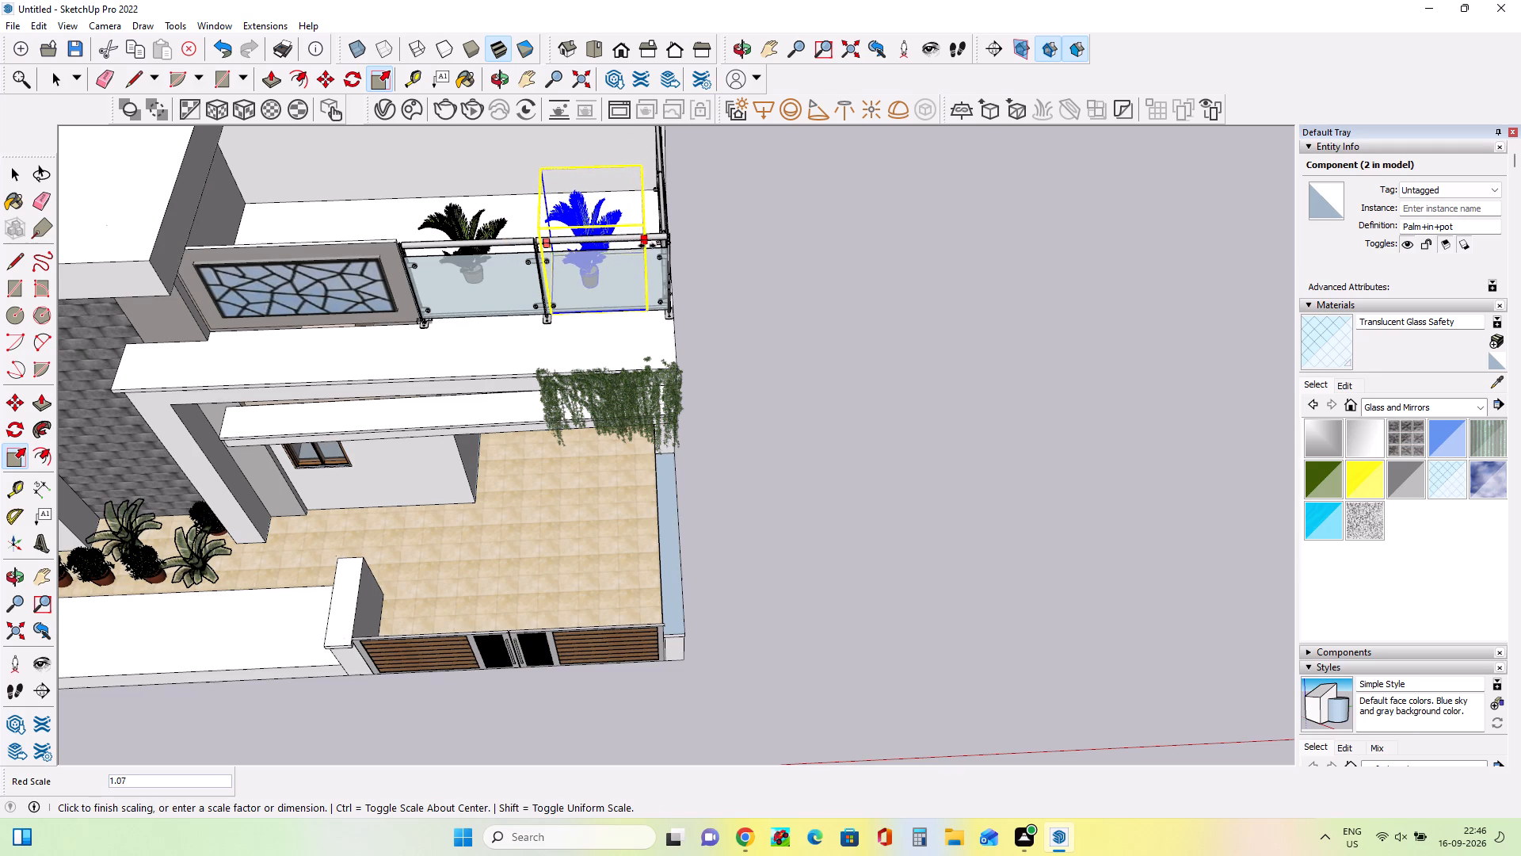
left_click(669, 253)
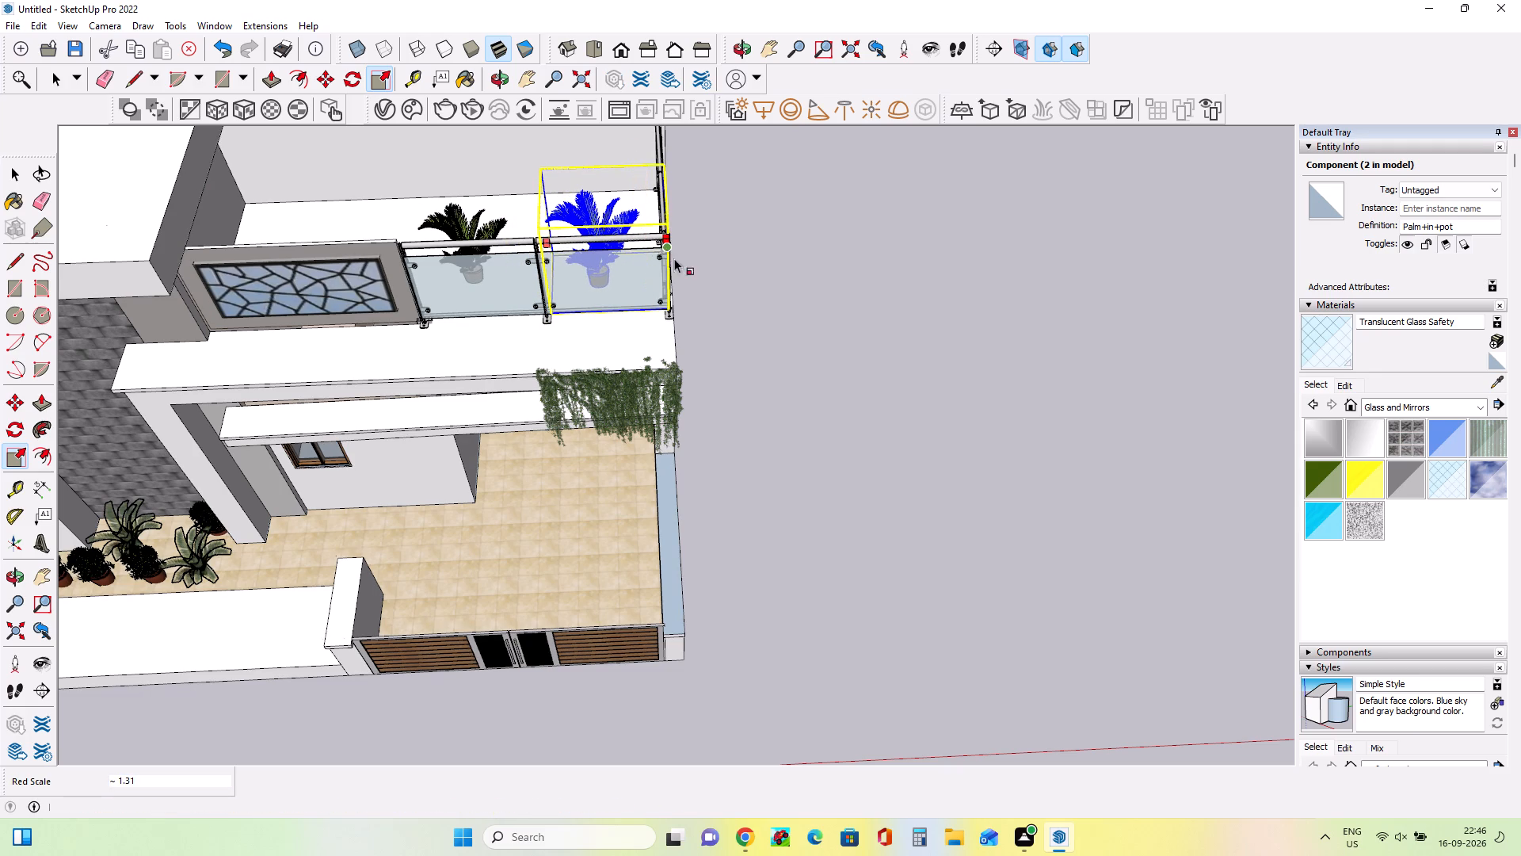
Stretch the outer-corner balcony palm taller along the blue axis by a factor of about 1.30.
middle_click_drag(730, 372, 763, 193)
middle_click_drag(768, 293, 771, 193)
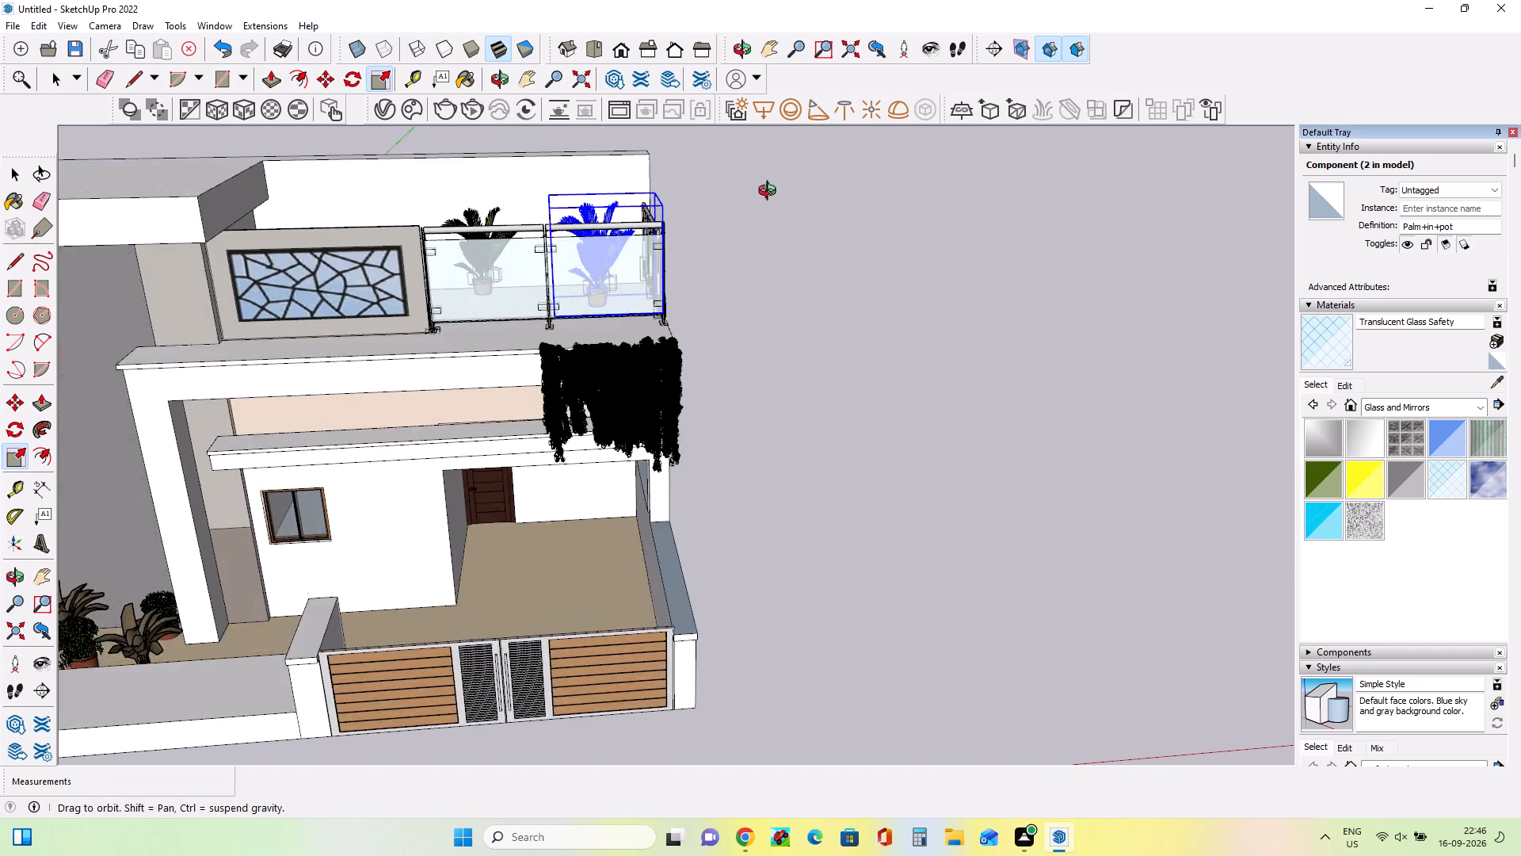
middle_click_drag(771, 193, 772, 182)
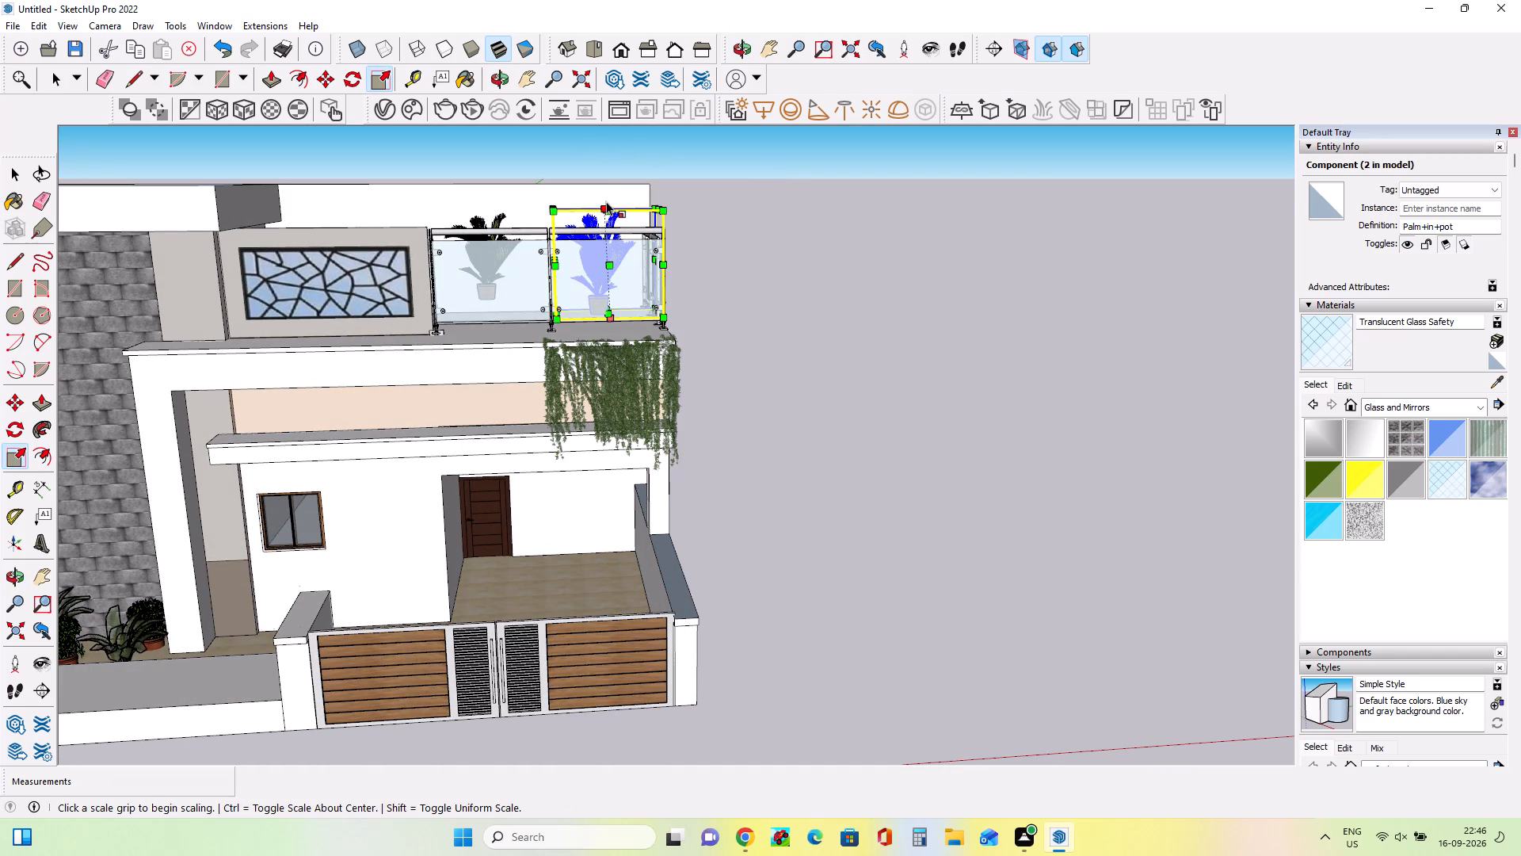
left_click(605, 199)
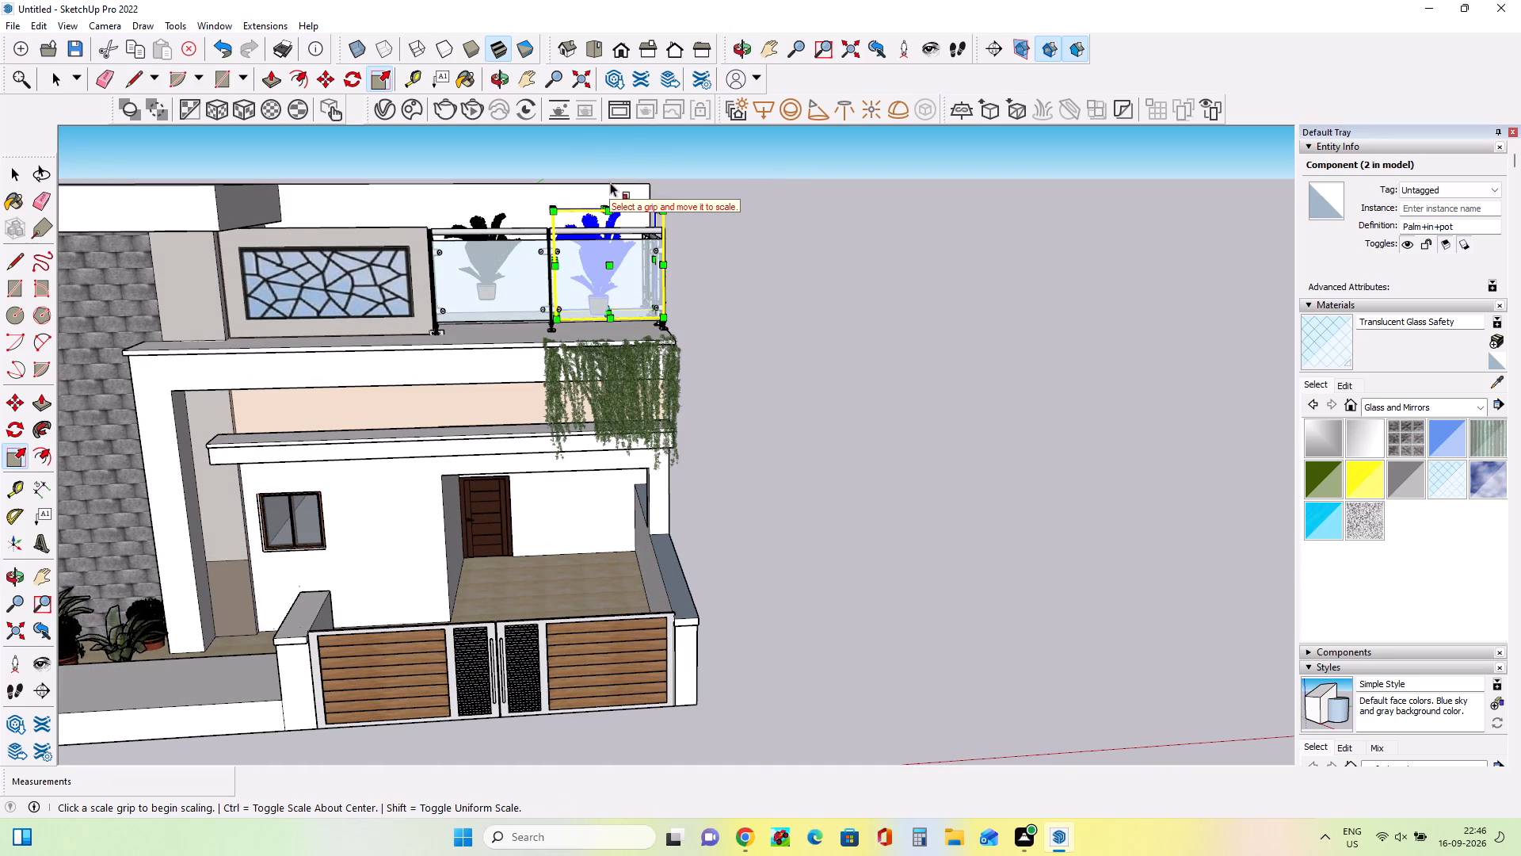
middle_click_drag(613, 183, 626, 235)
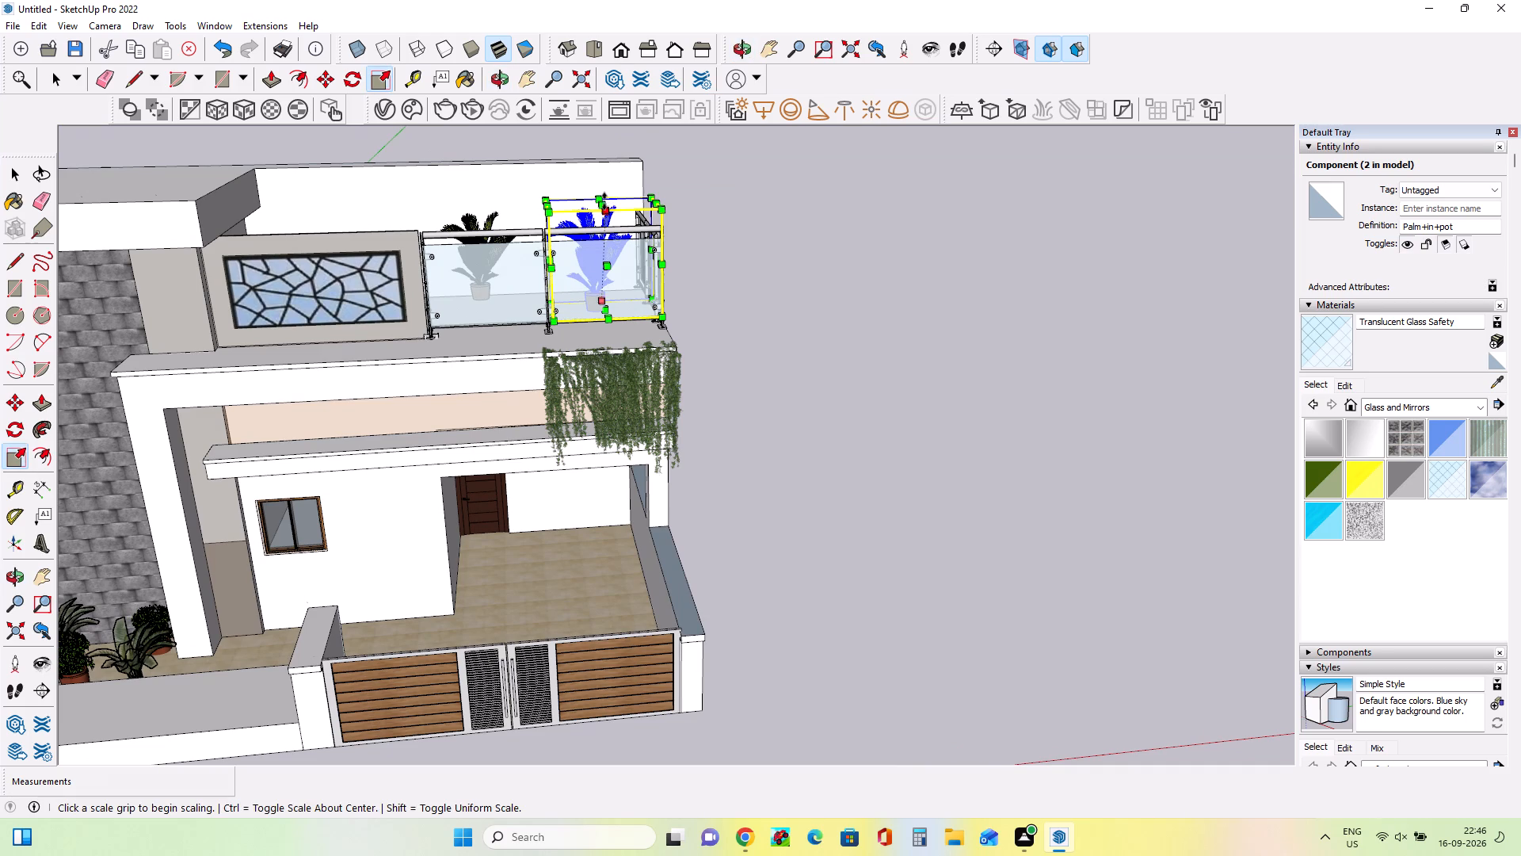
left_click(604, 201)
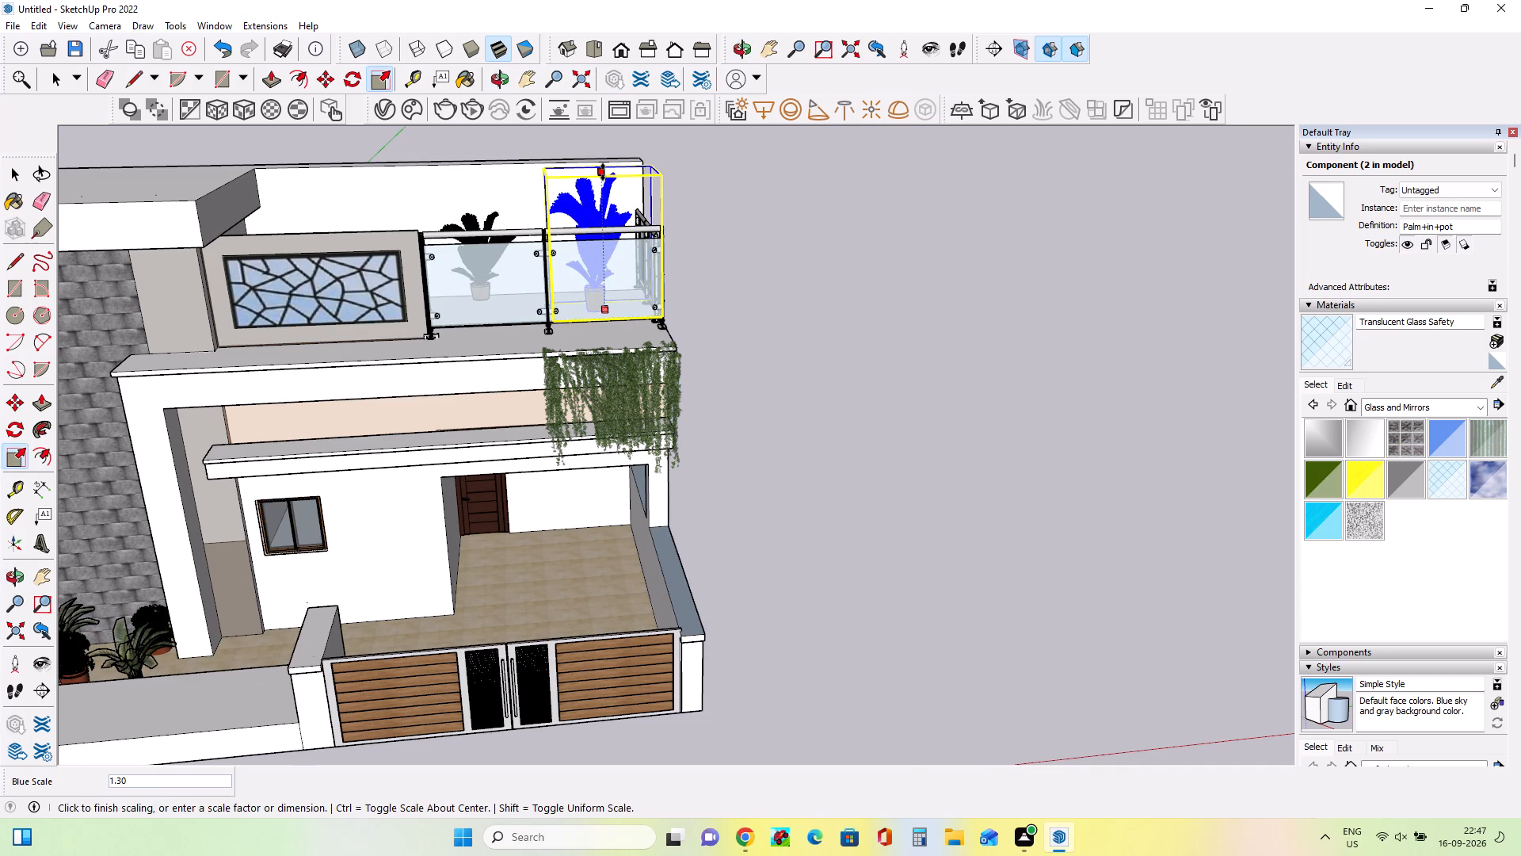
left_click(603, 172)
left_click(486, 223)
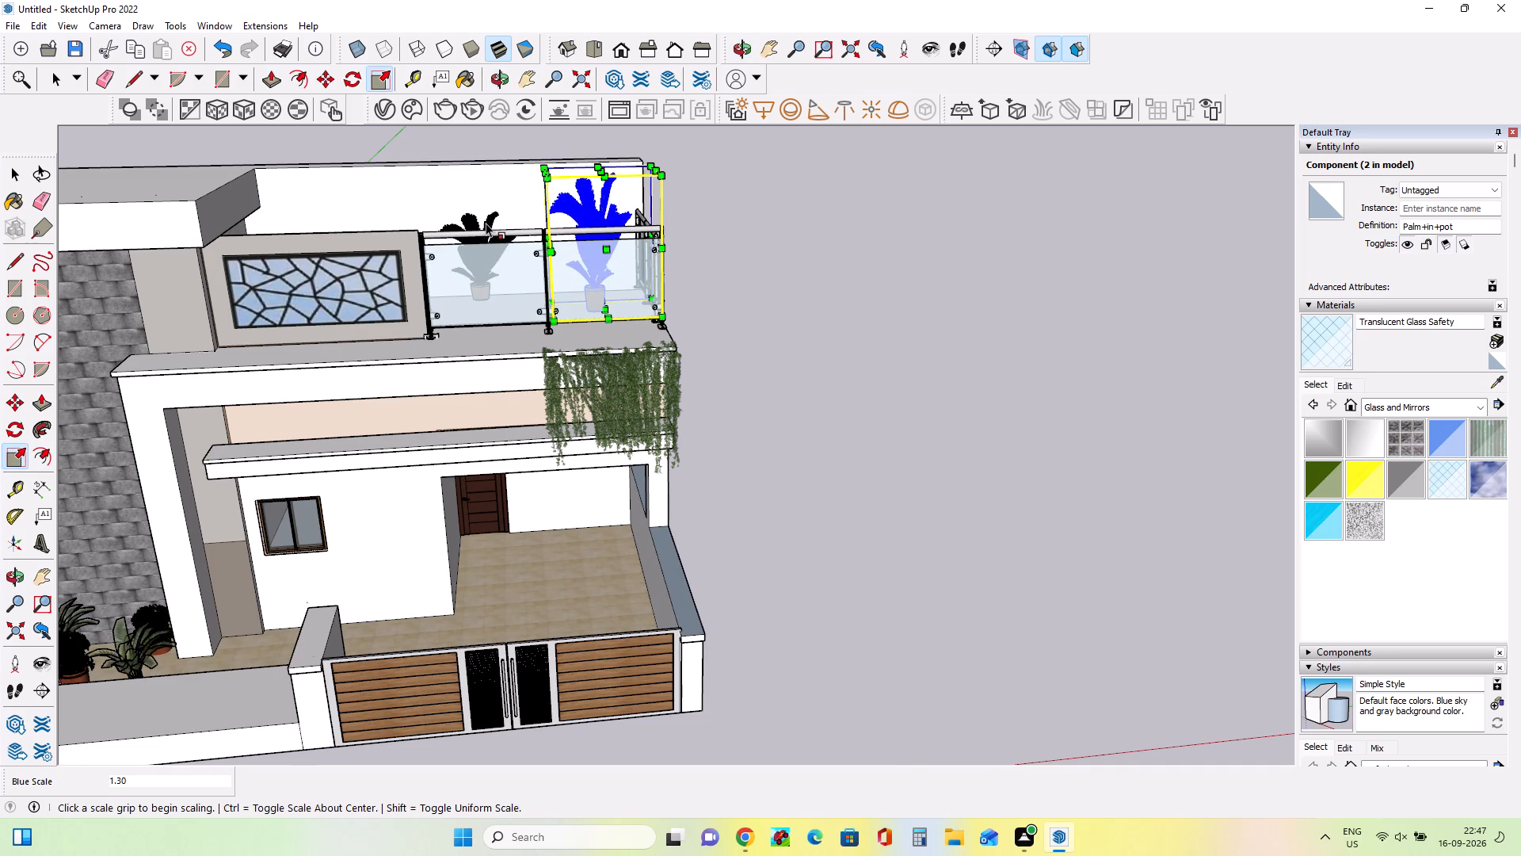
key("Escape")
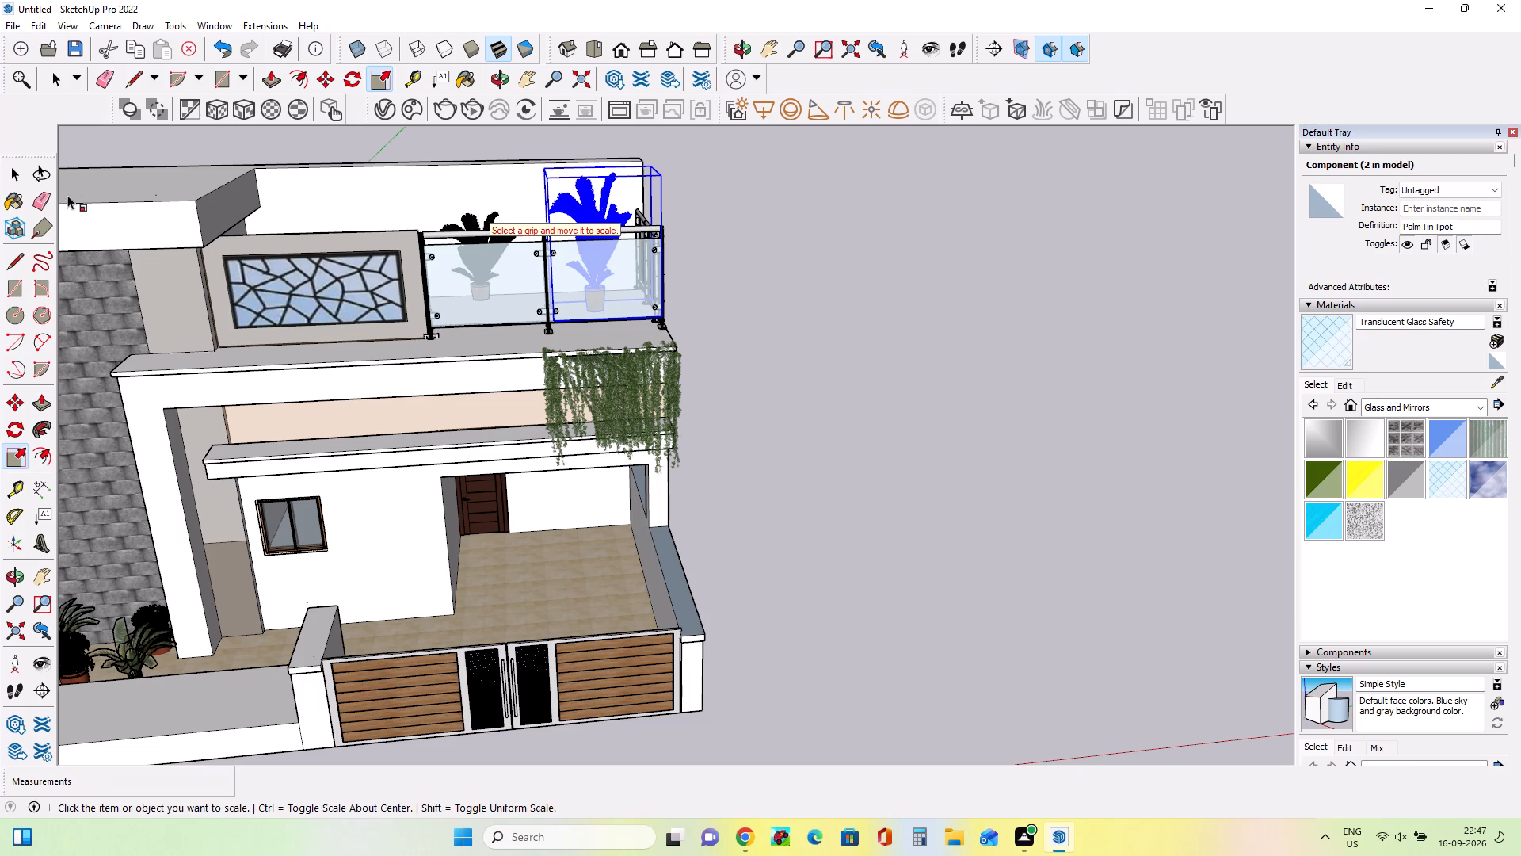
Stretch the balcony palm nearest the patterned window panel taller along the blue axis by a factor of about 1.33.
left_click(20, 176)
left_click(479, 223)
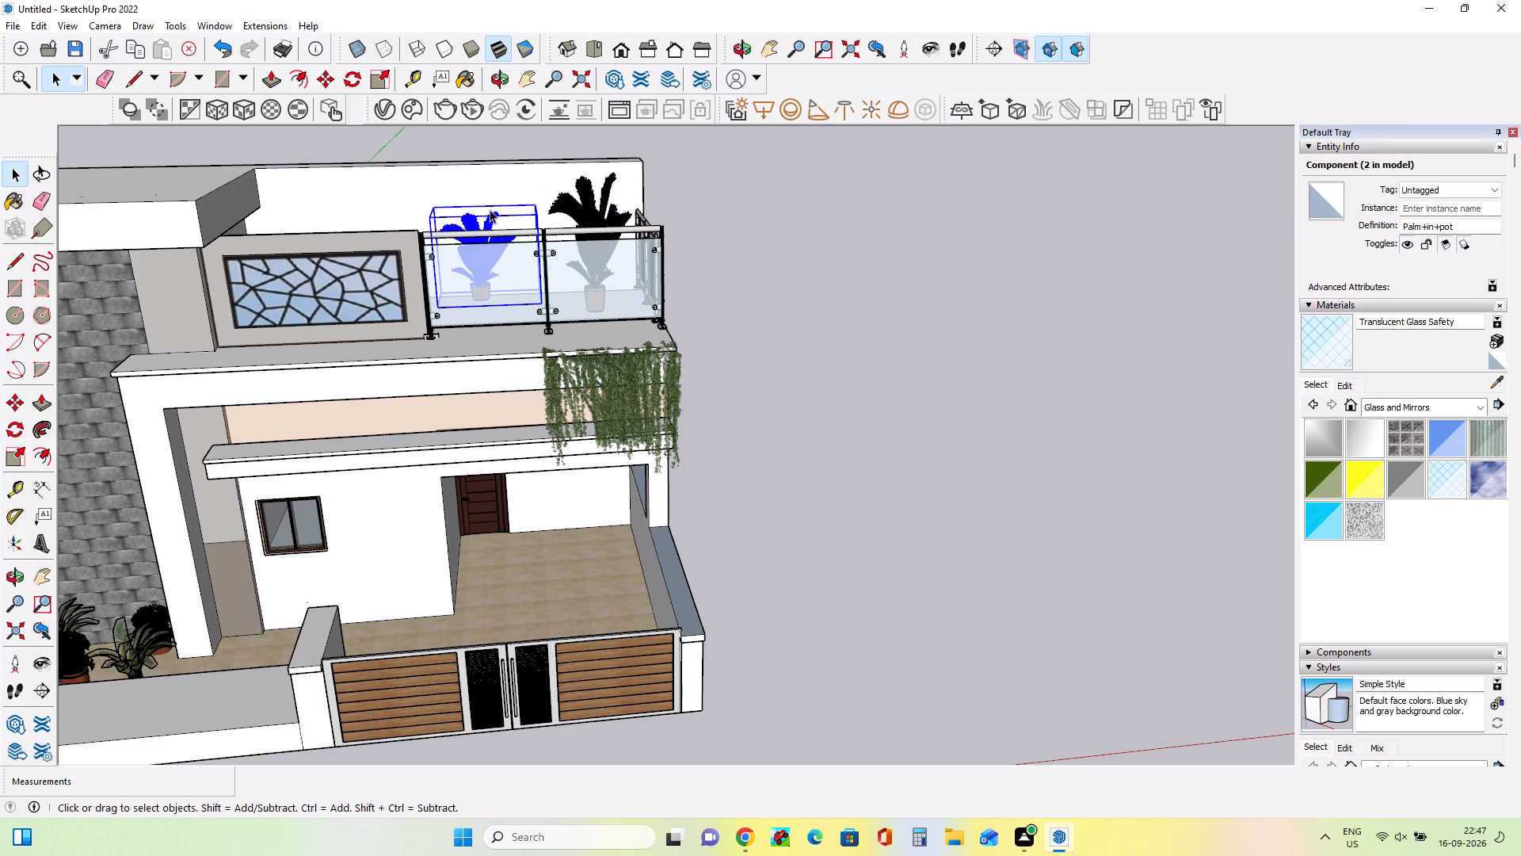
left_click(15, 464)
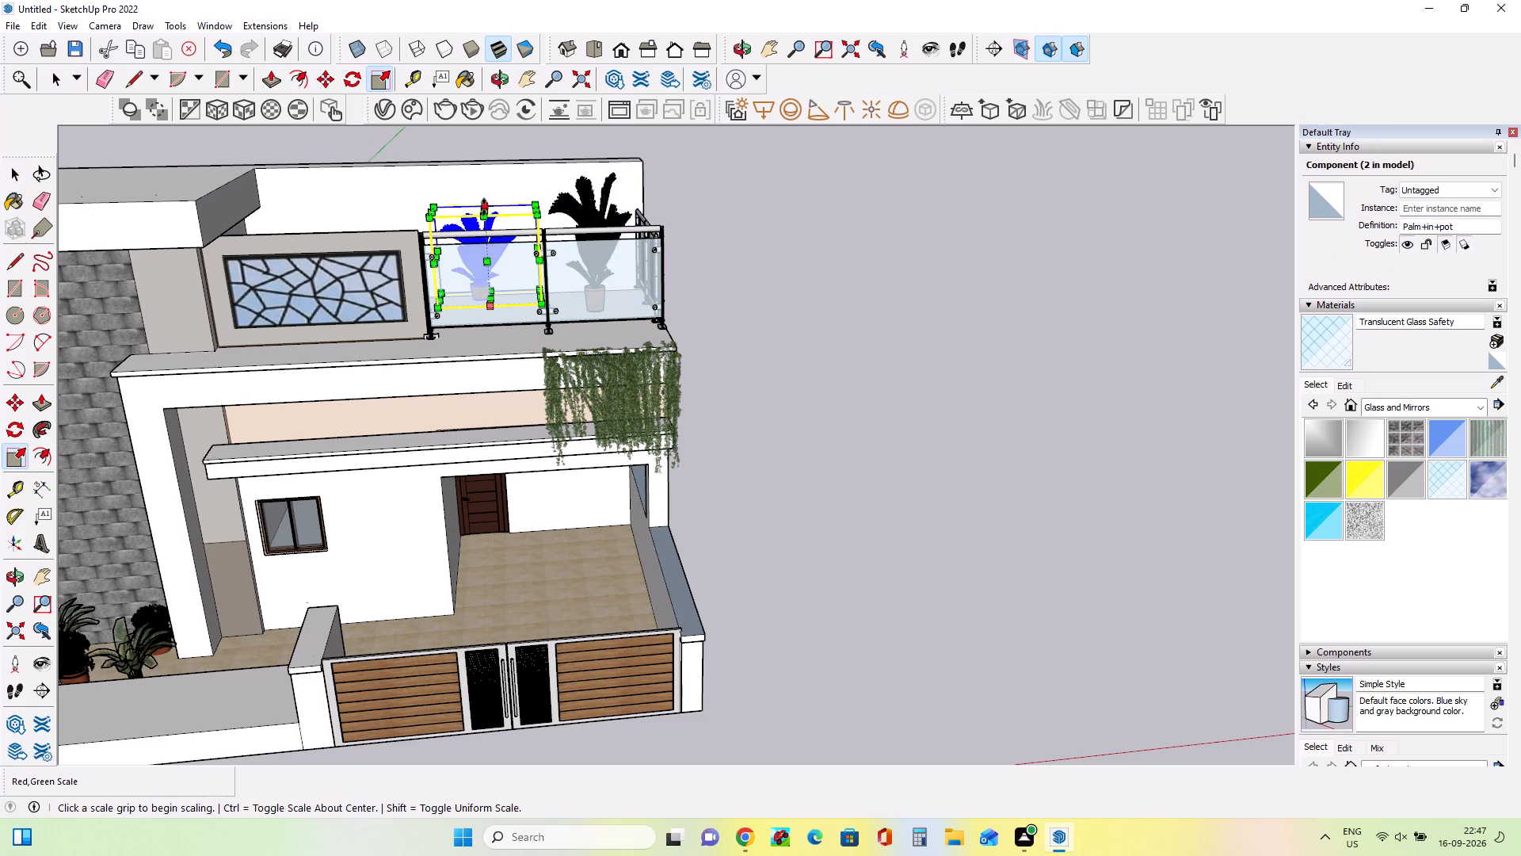
left_click(483, 208)
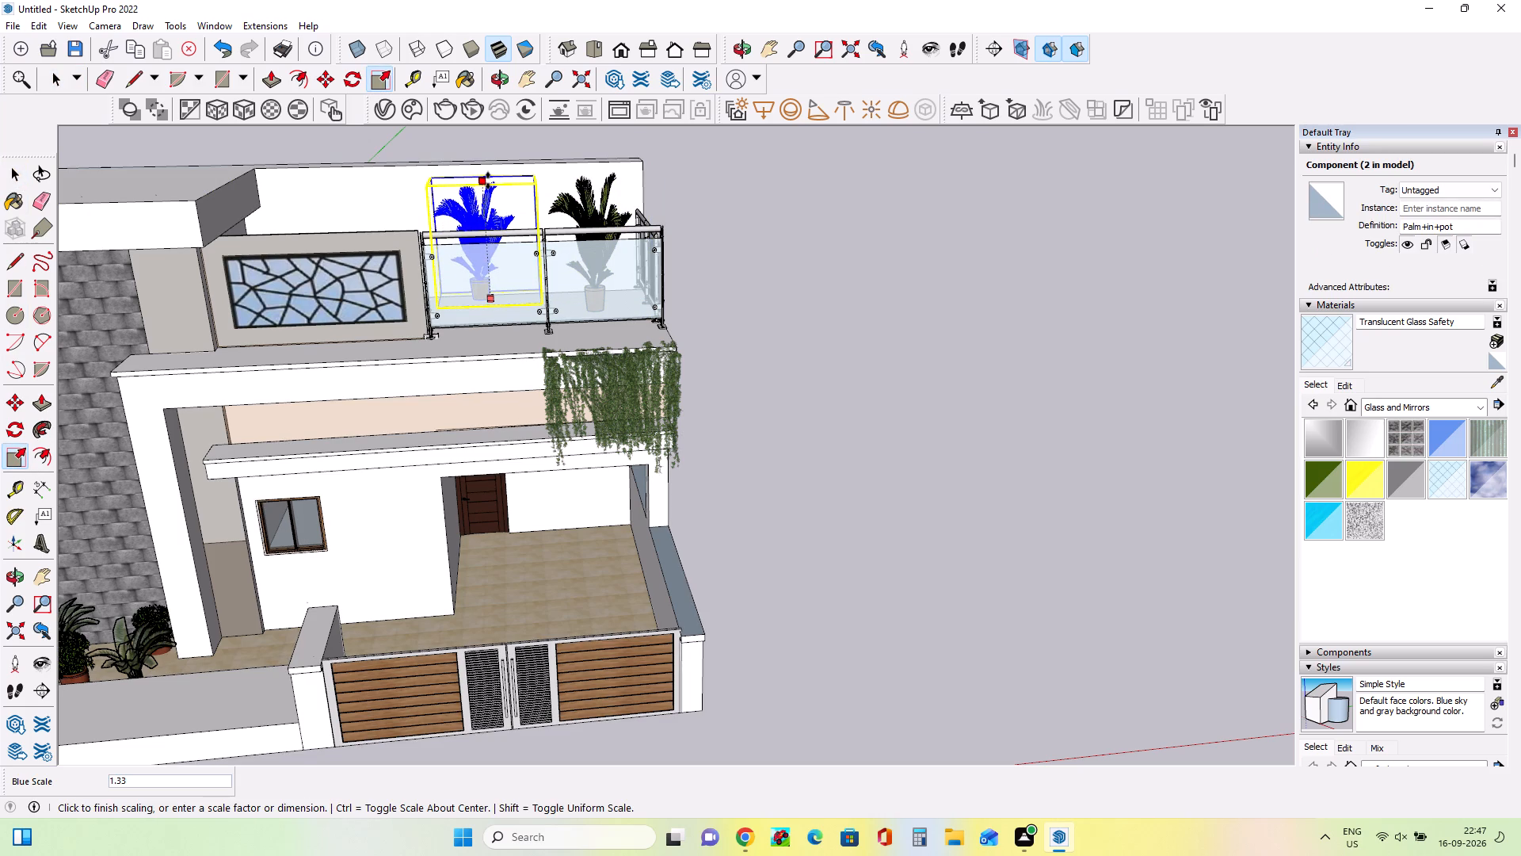
left_click(488, 181)
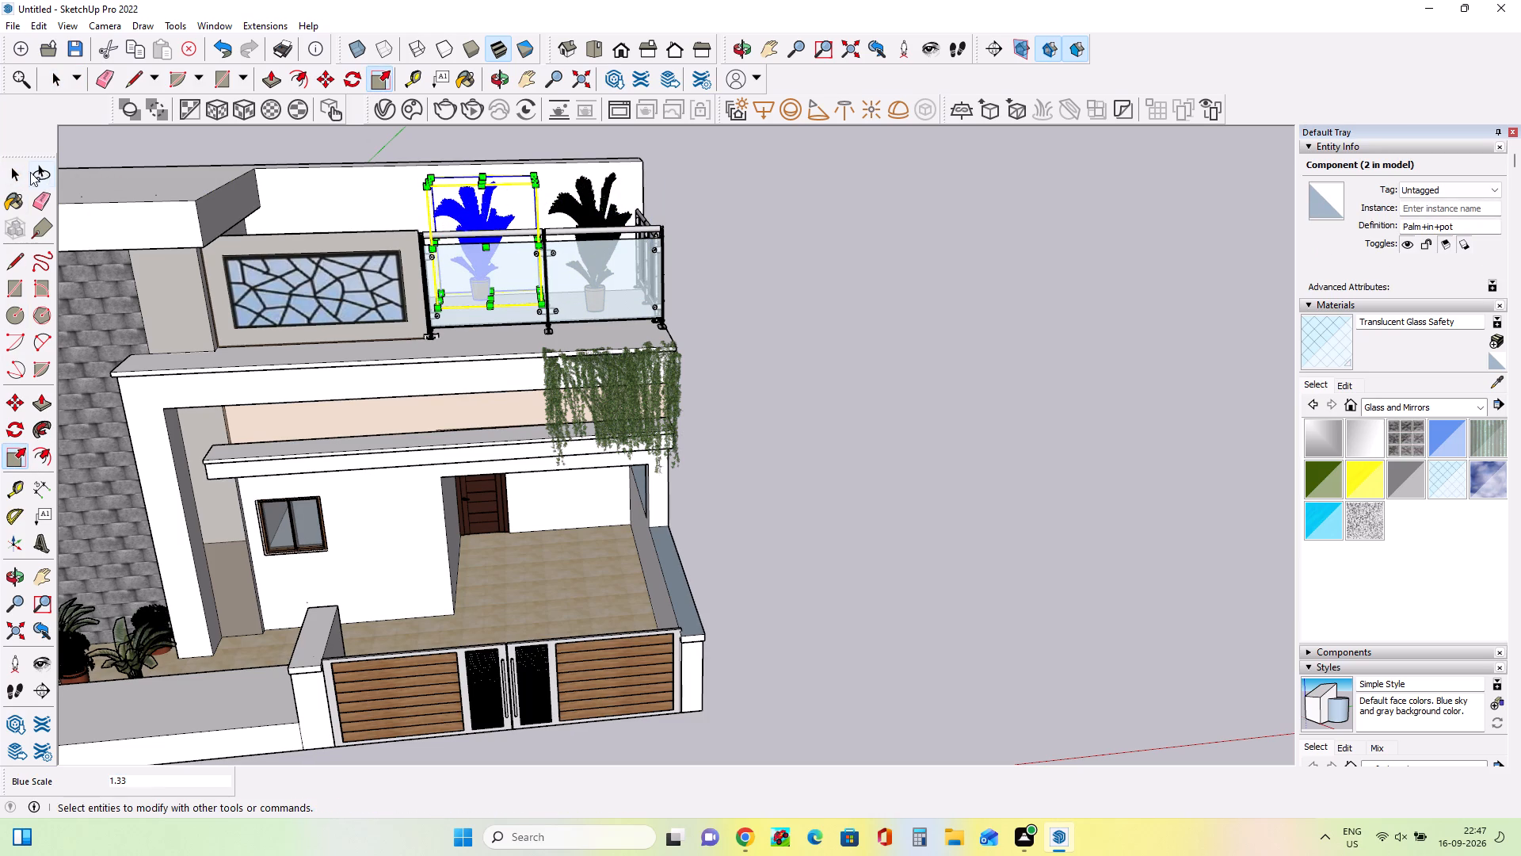
left_click(17, 174)
left_click(756, 273)
Examine the whole front elevation, checking the balcony palms, hanging greenery and ground-level plants from a lower viewpoint.
scroll(757, 273, "down", 4)
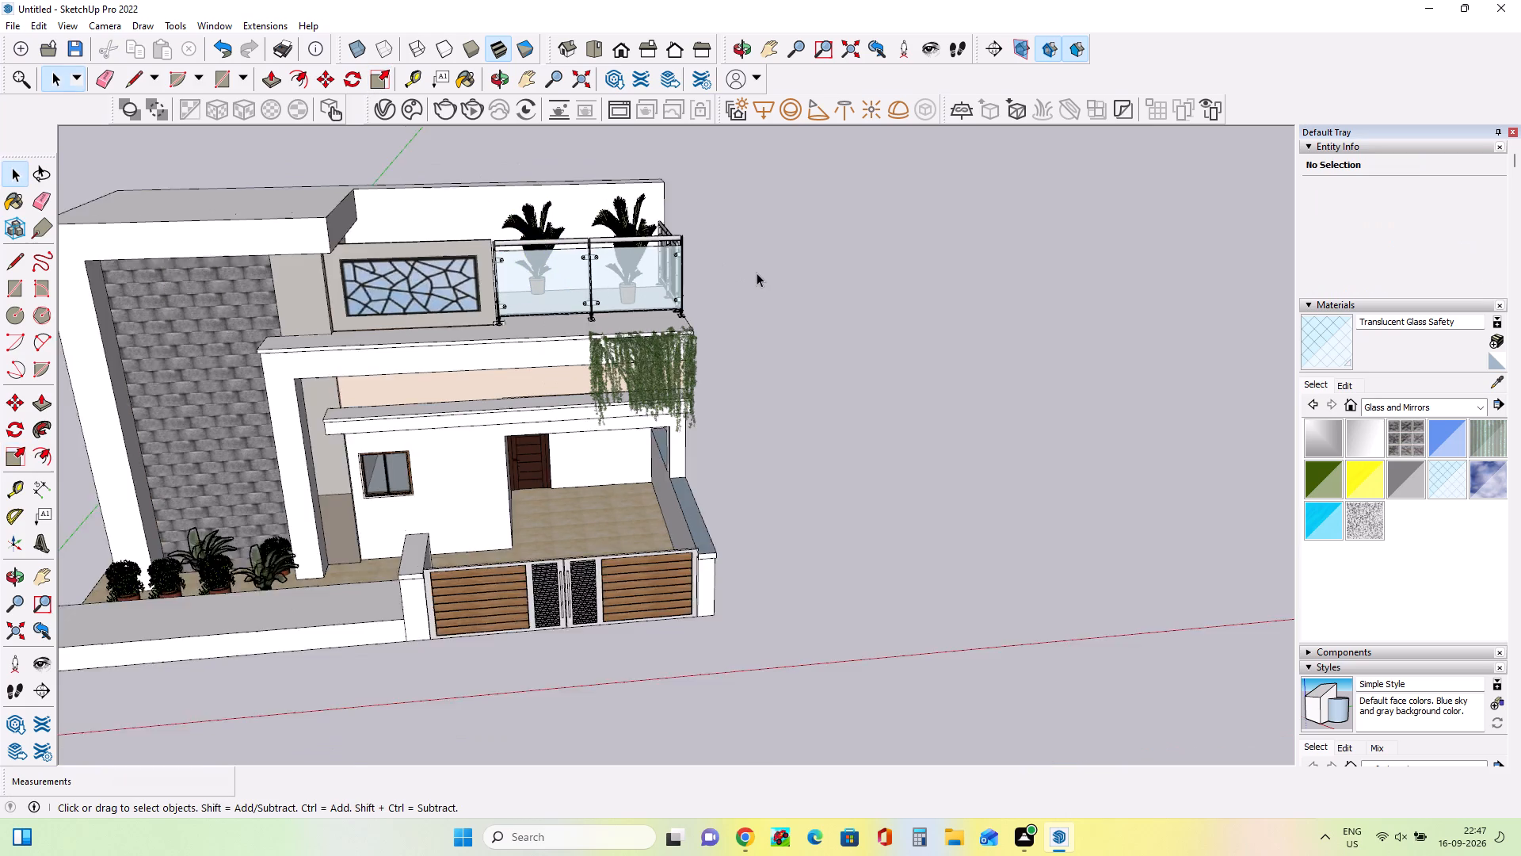
scroll(757, 273, "down", 2)
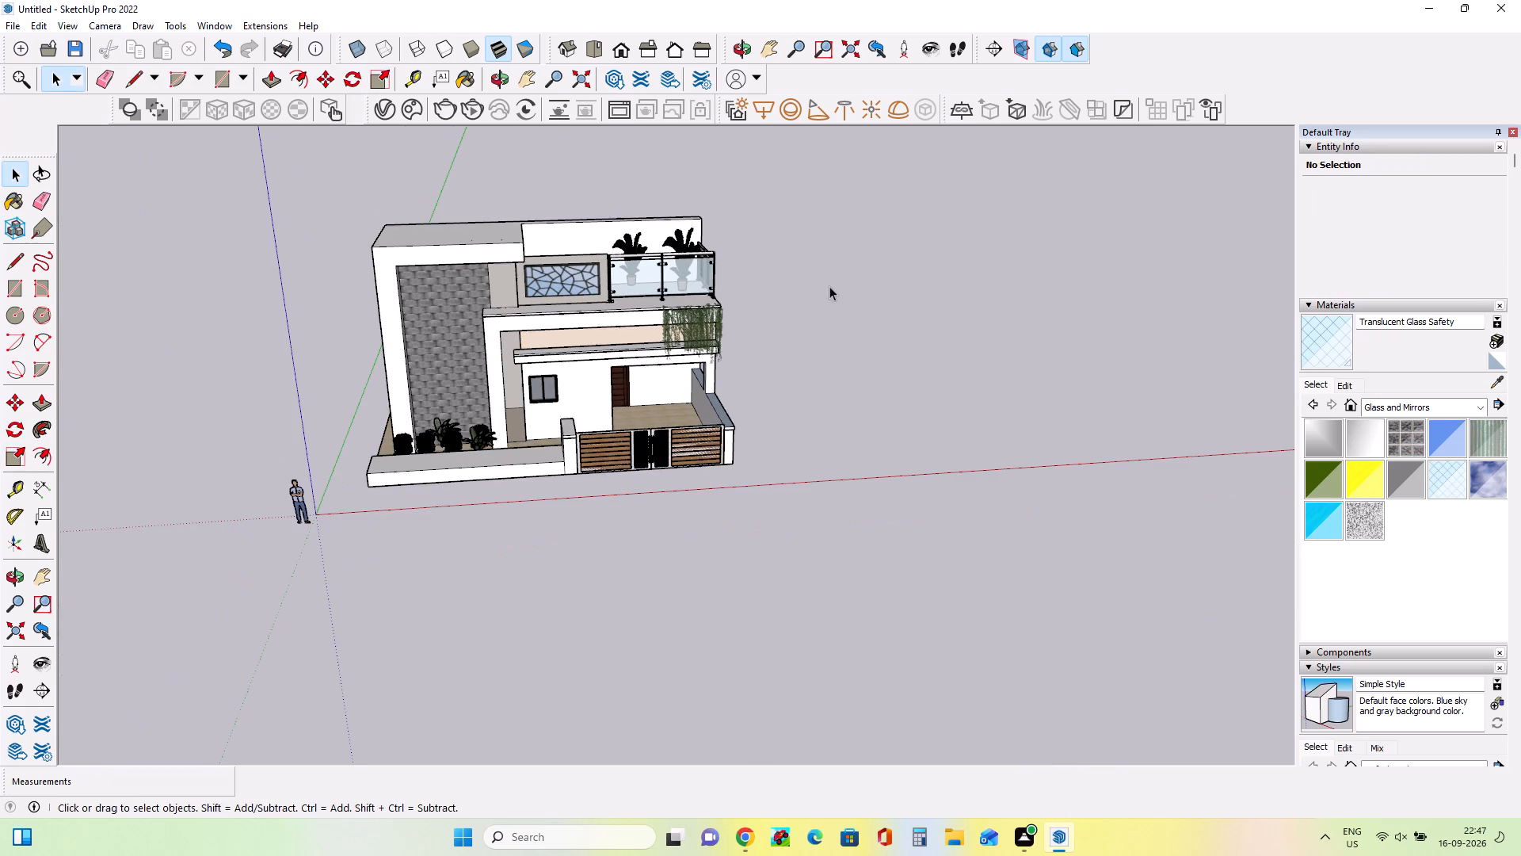
middle_click_drag(829, 286, 823, 303)
middle_click_drag(768, 322, 766, 267)
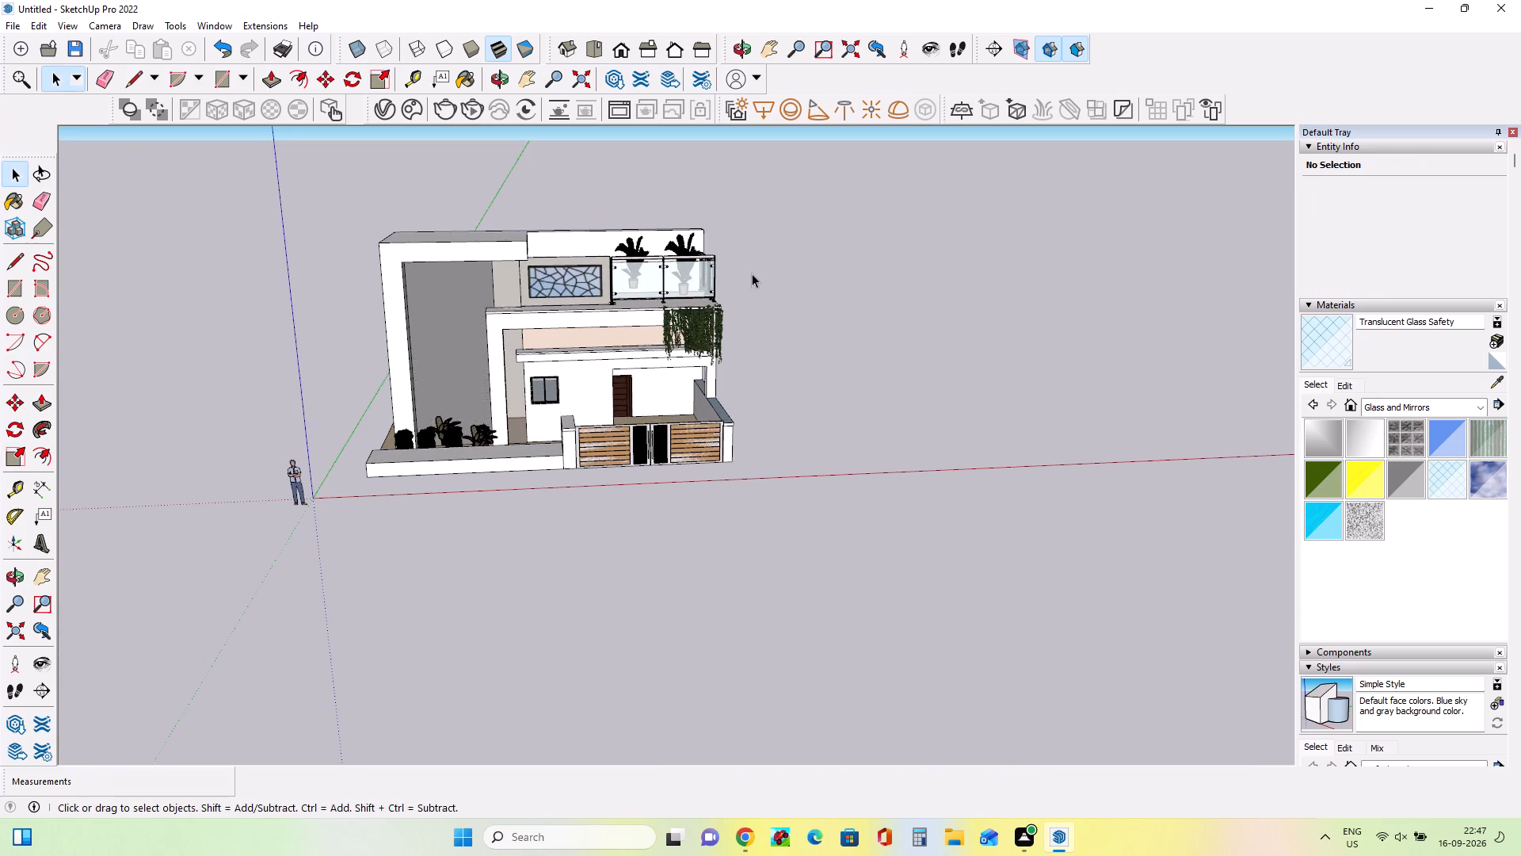
scroll(752, 273, "up", 3)
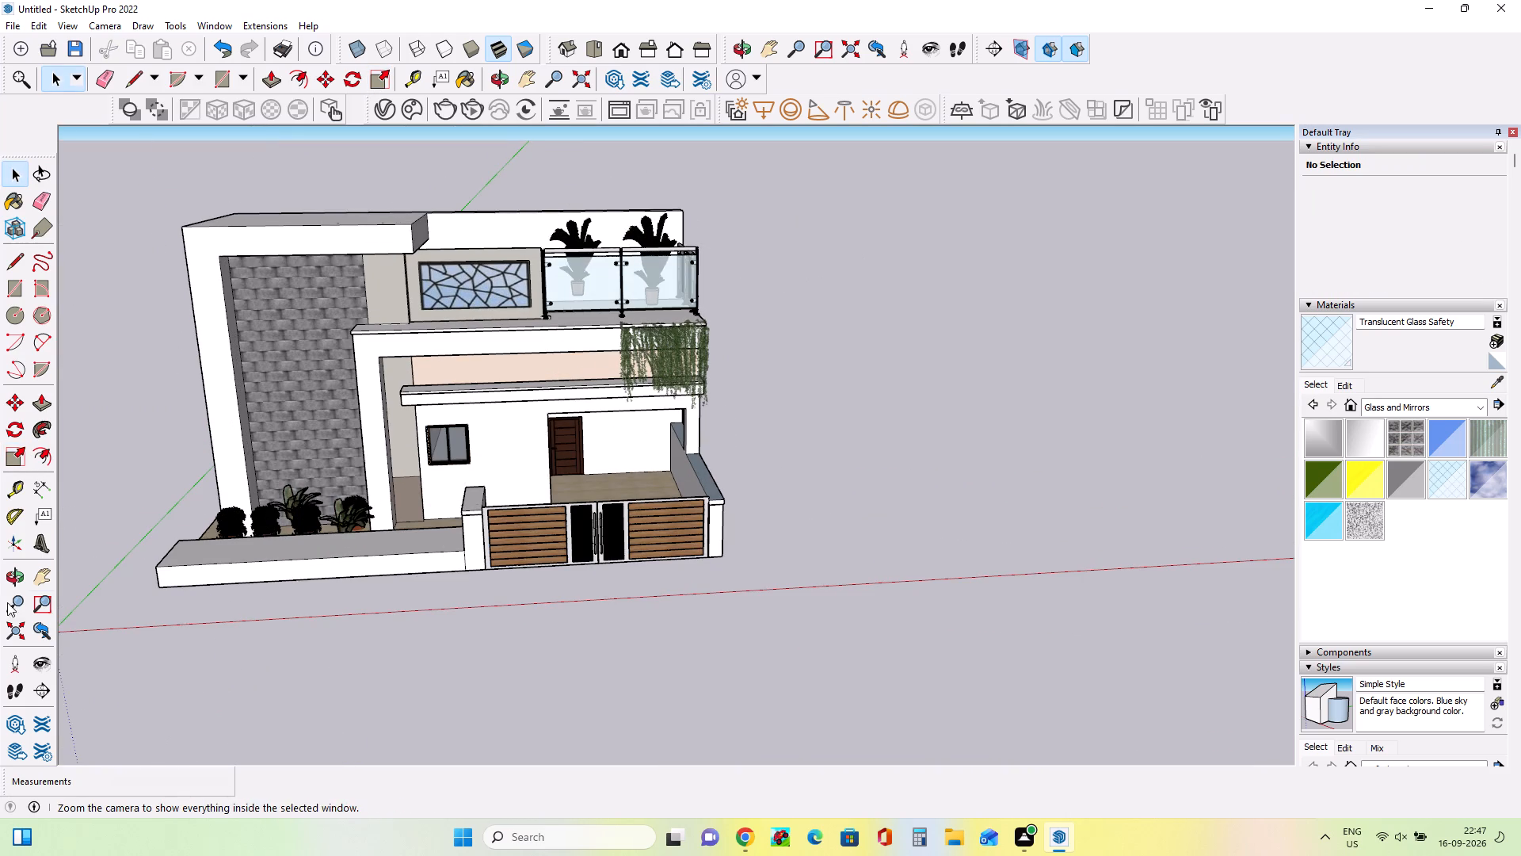
left_click(38, 567)
left_click_drag(453, 531, 578, 467)
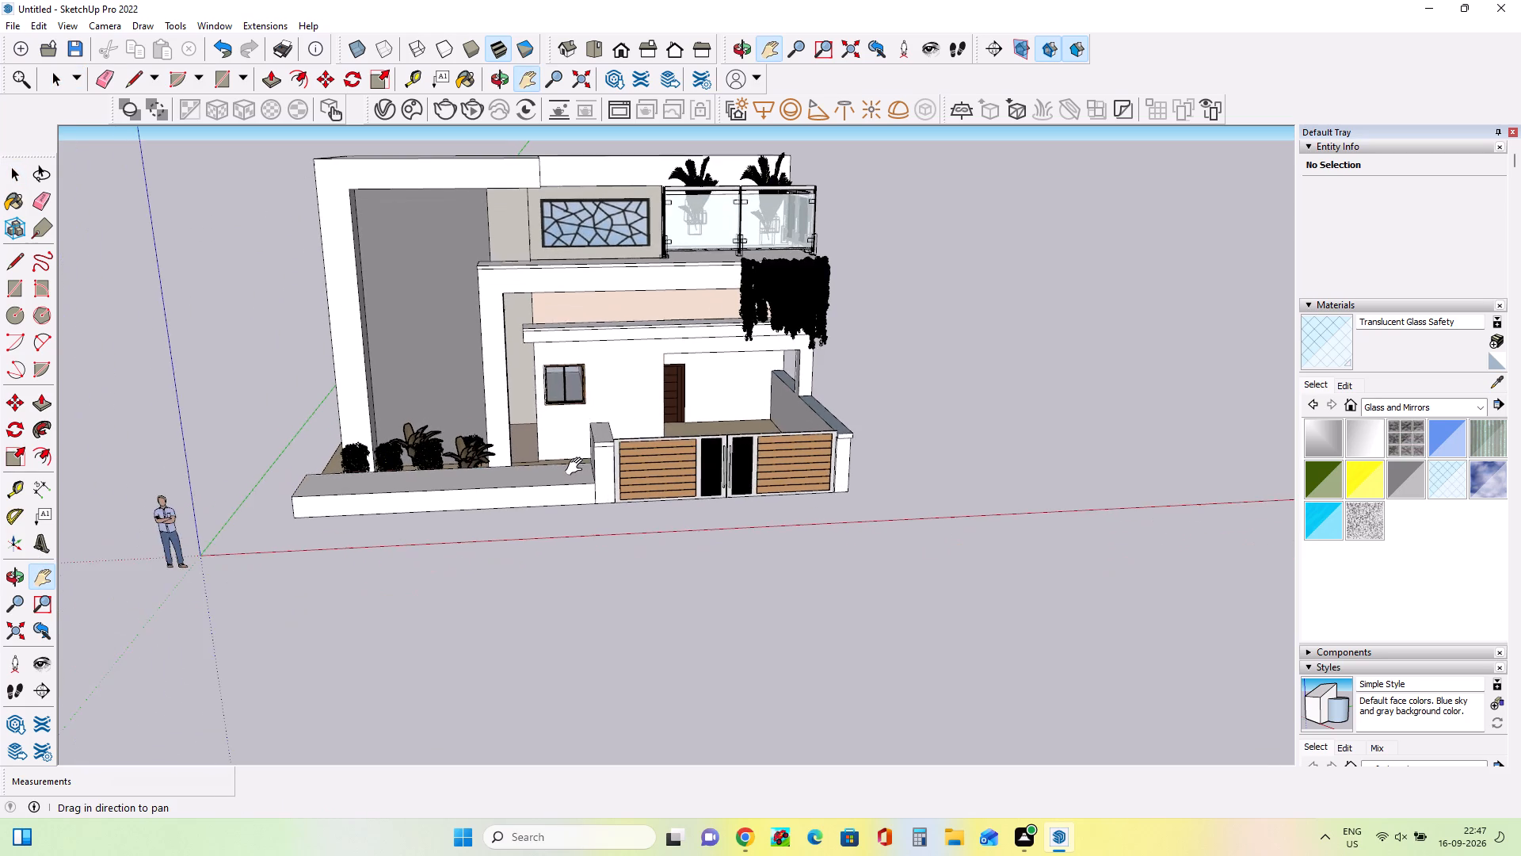
left_click(578, 467)
left_click_drag(574, 471, 551, 587)
middle_click_drag(604, 587, 615, 546)
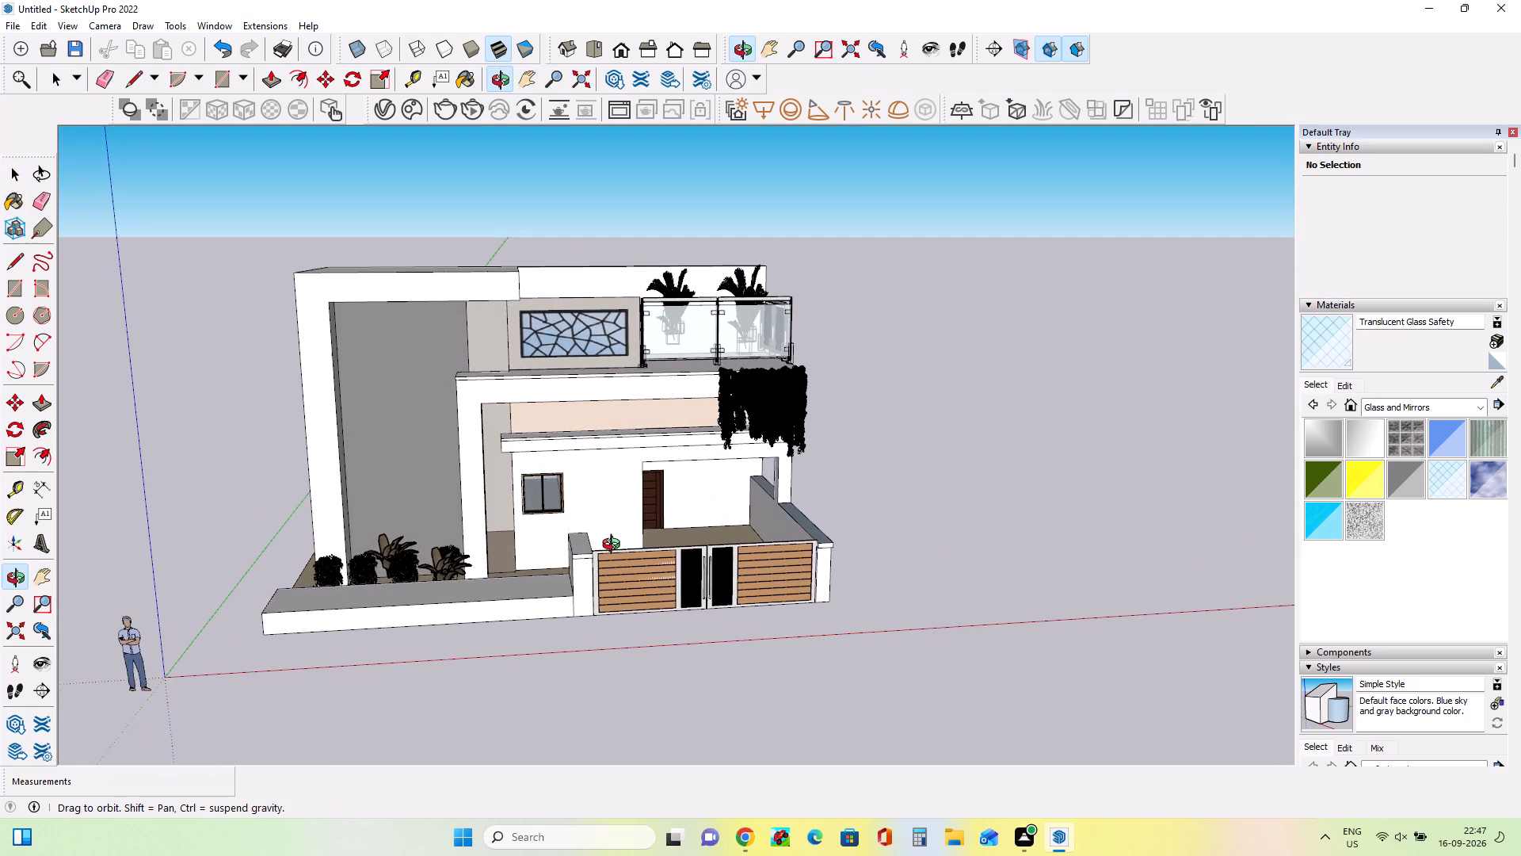
middle_click_drag(615, 546, 616, 537)
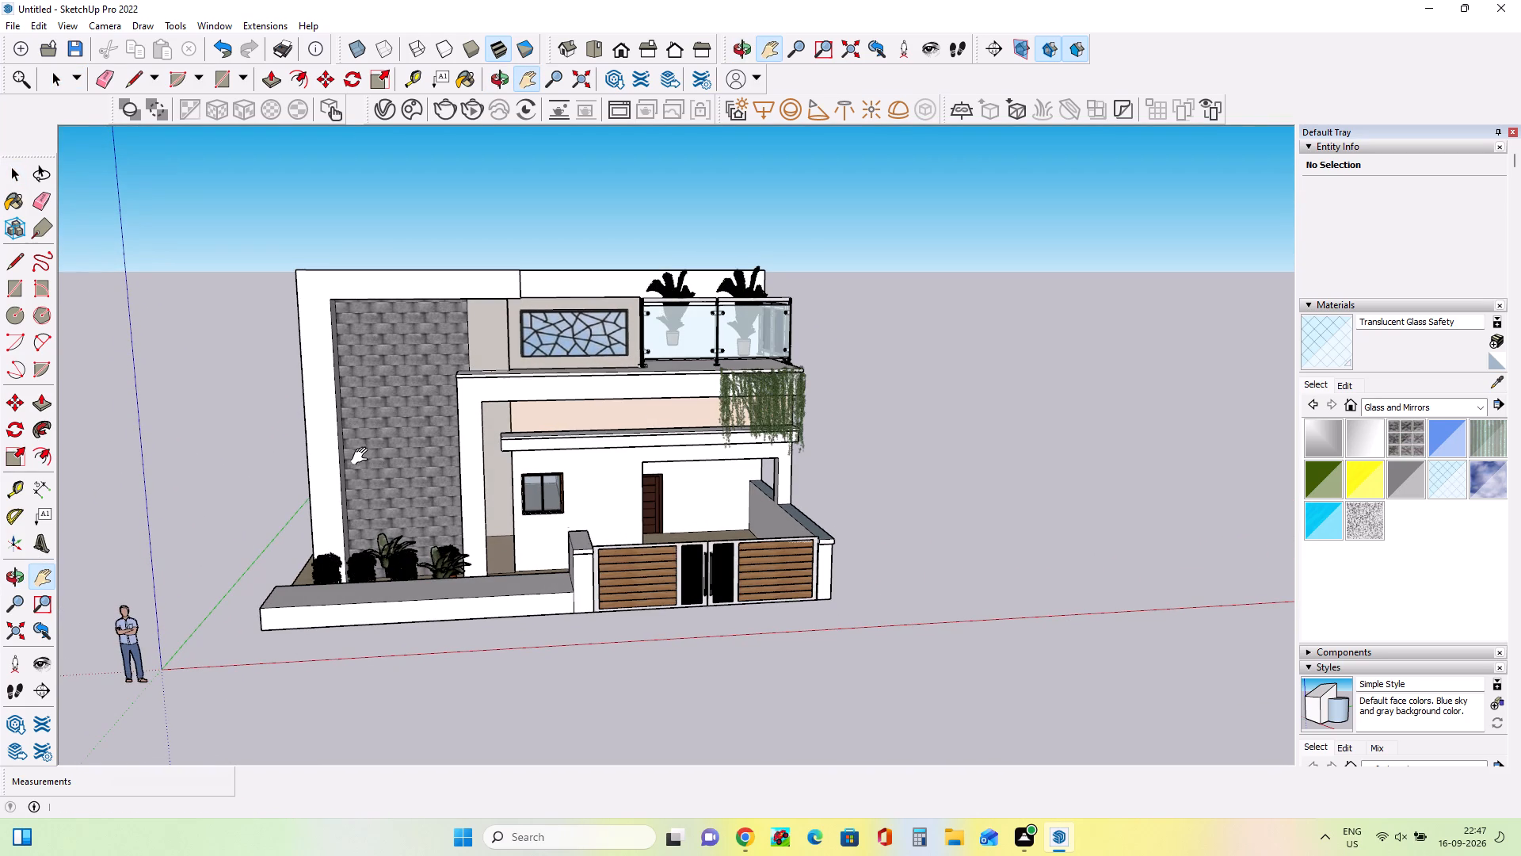
middle_click_drag(508, 586, 516, 559)
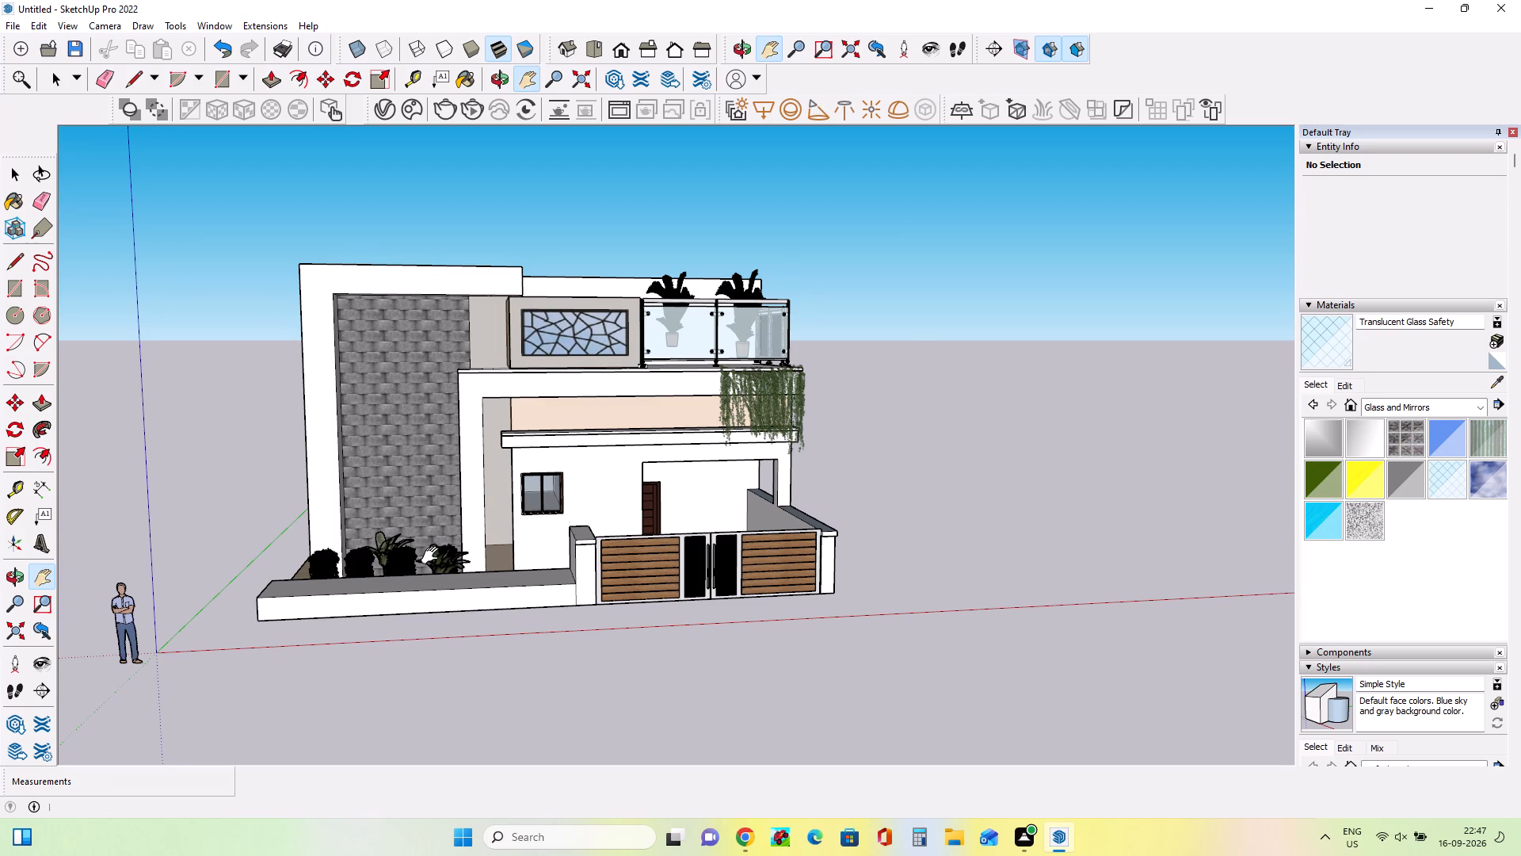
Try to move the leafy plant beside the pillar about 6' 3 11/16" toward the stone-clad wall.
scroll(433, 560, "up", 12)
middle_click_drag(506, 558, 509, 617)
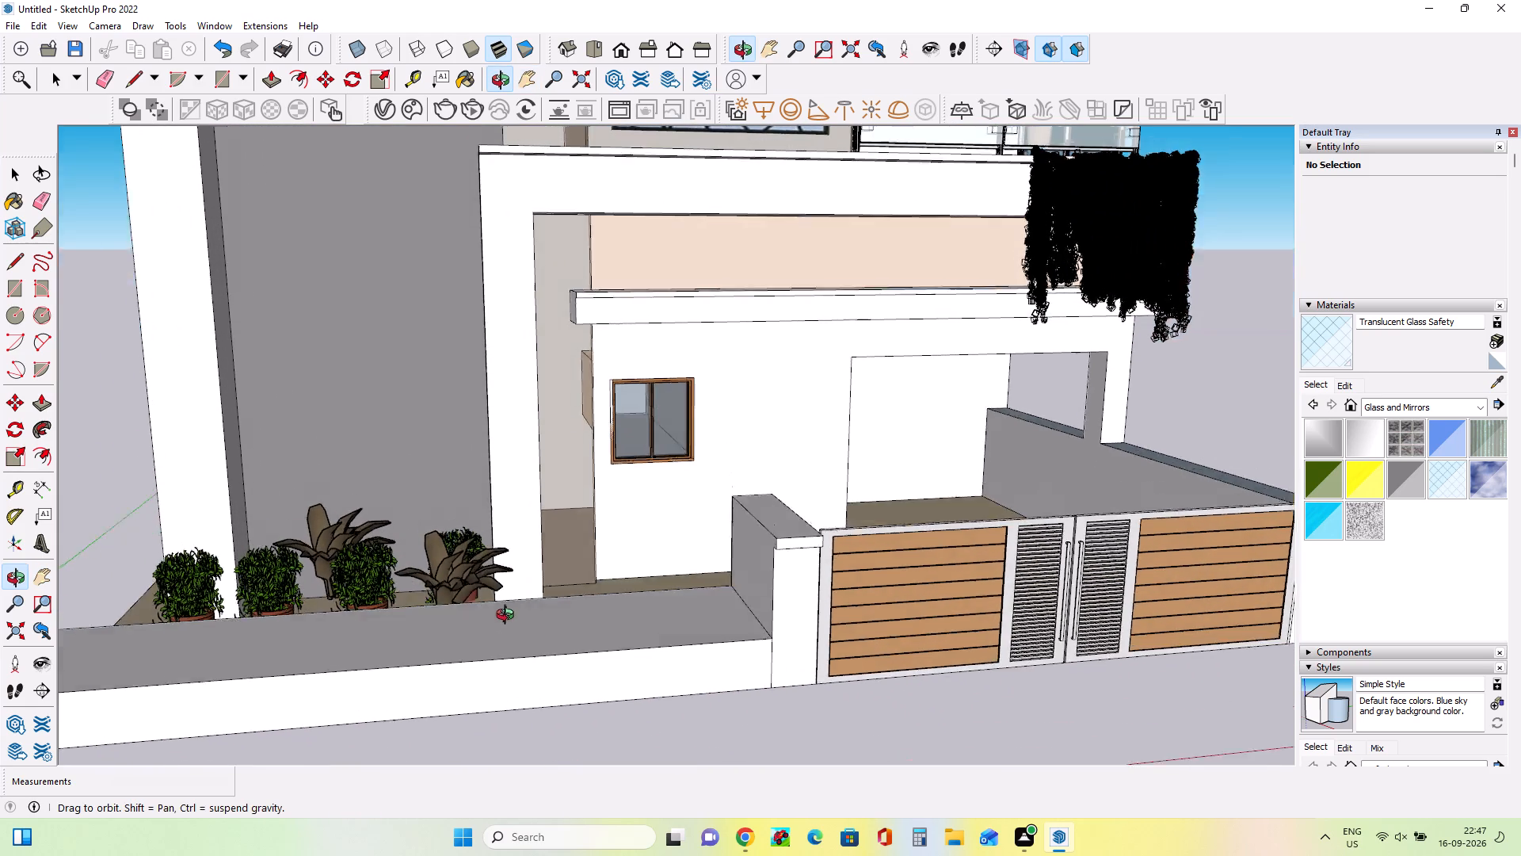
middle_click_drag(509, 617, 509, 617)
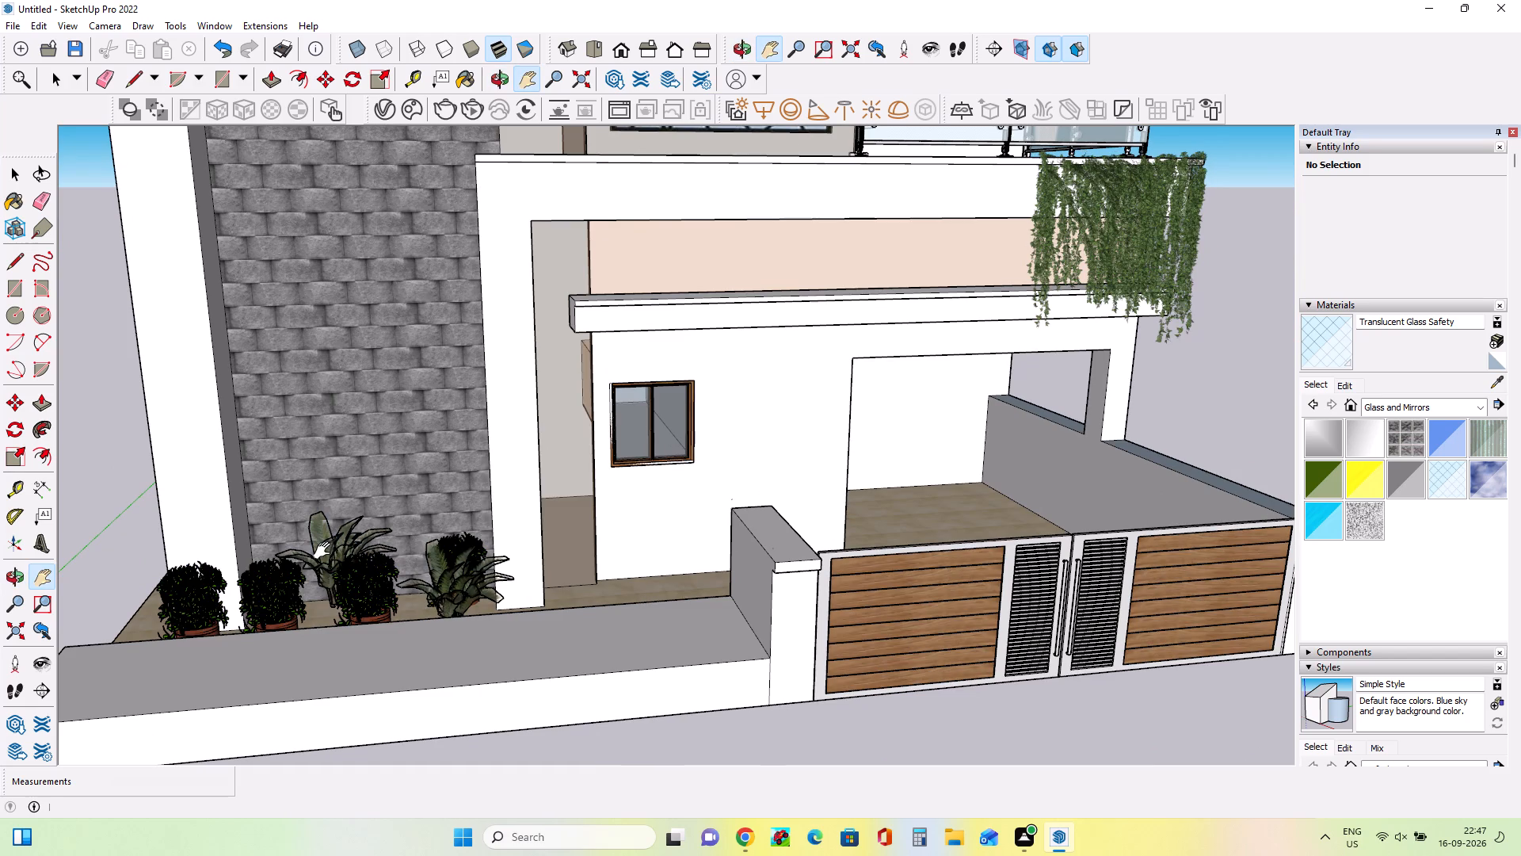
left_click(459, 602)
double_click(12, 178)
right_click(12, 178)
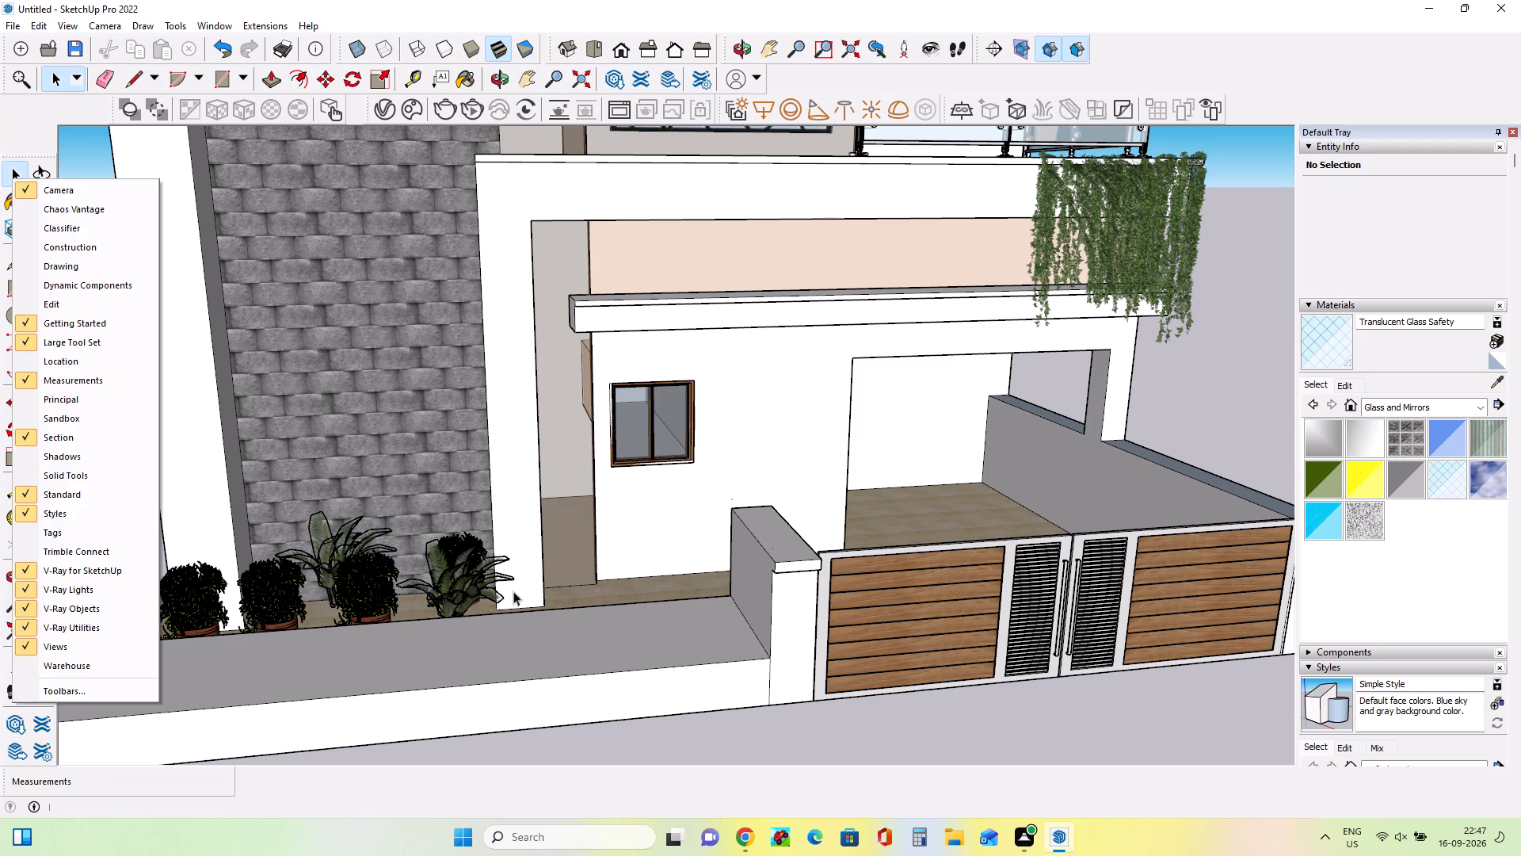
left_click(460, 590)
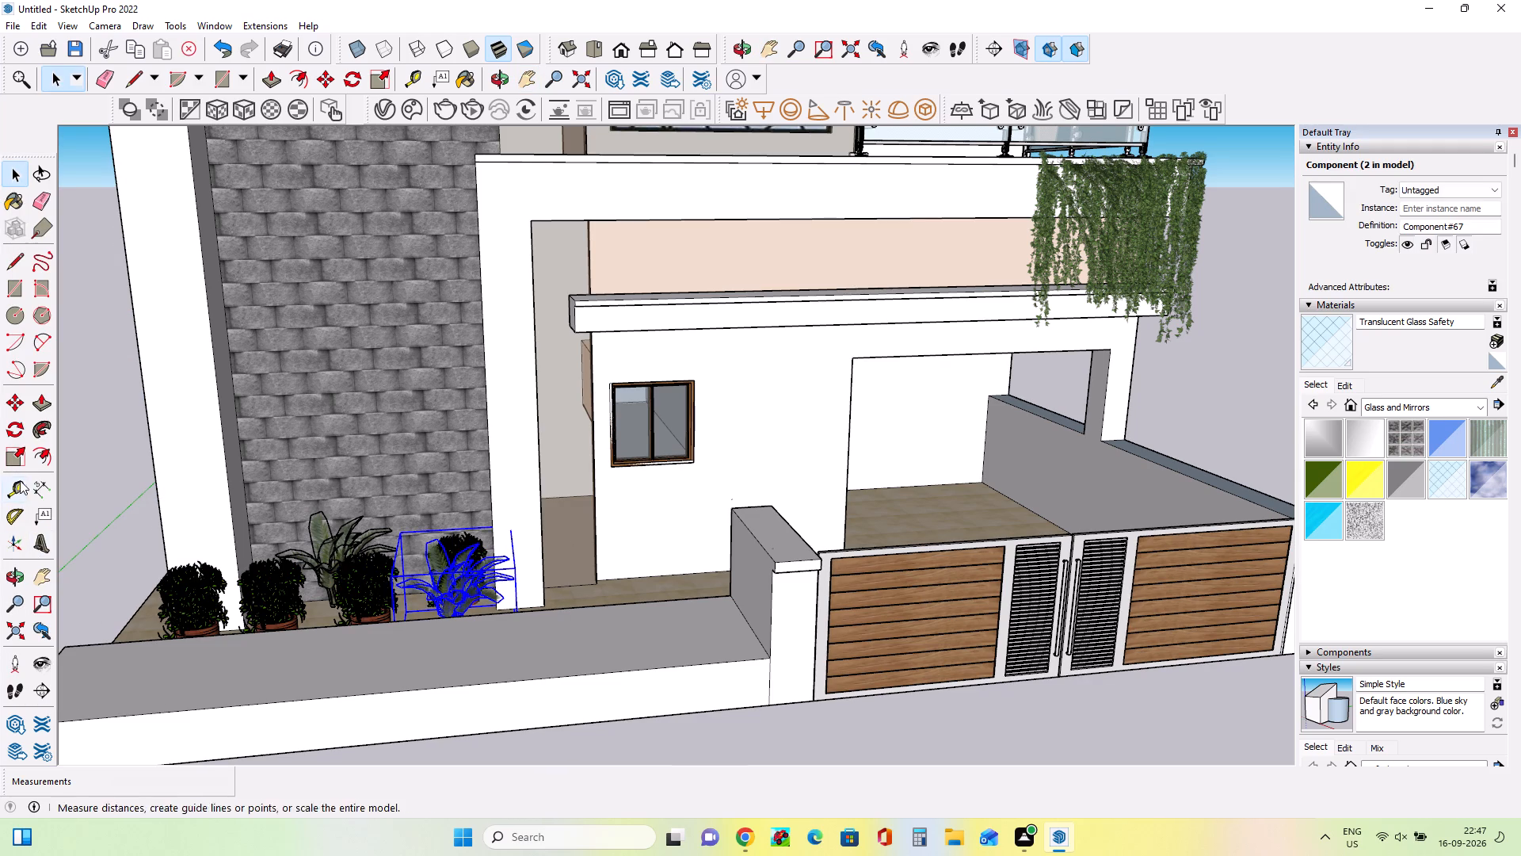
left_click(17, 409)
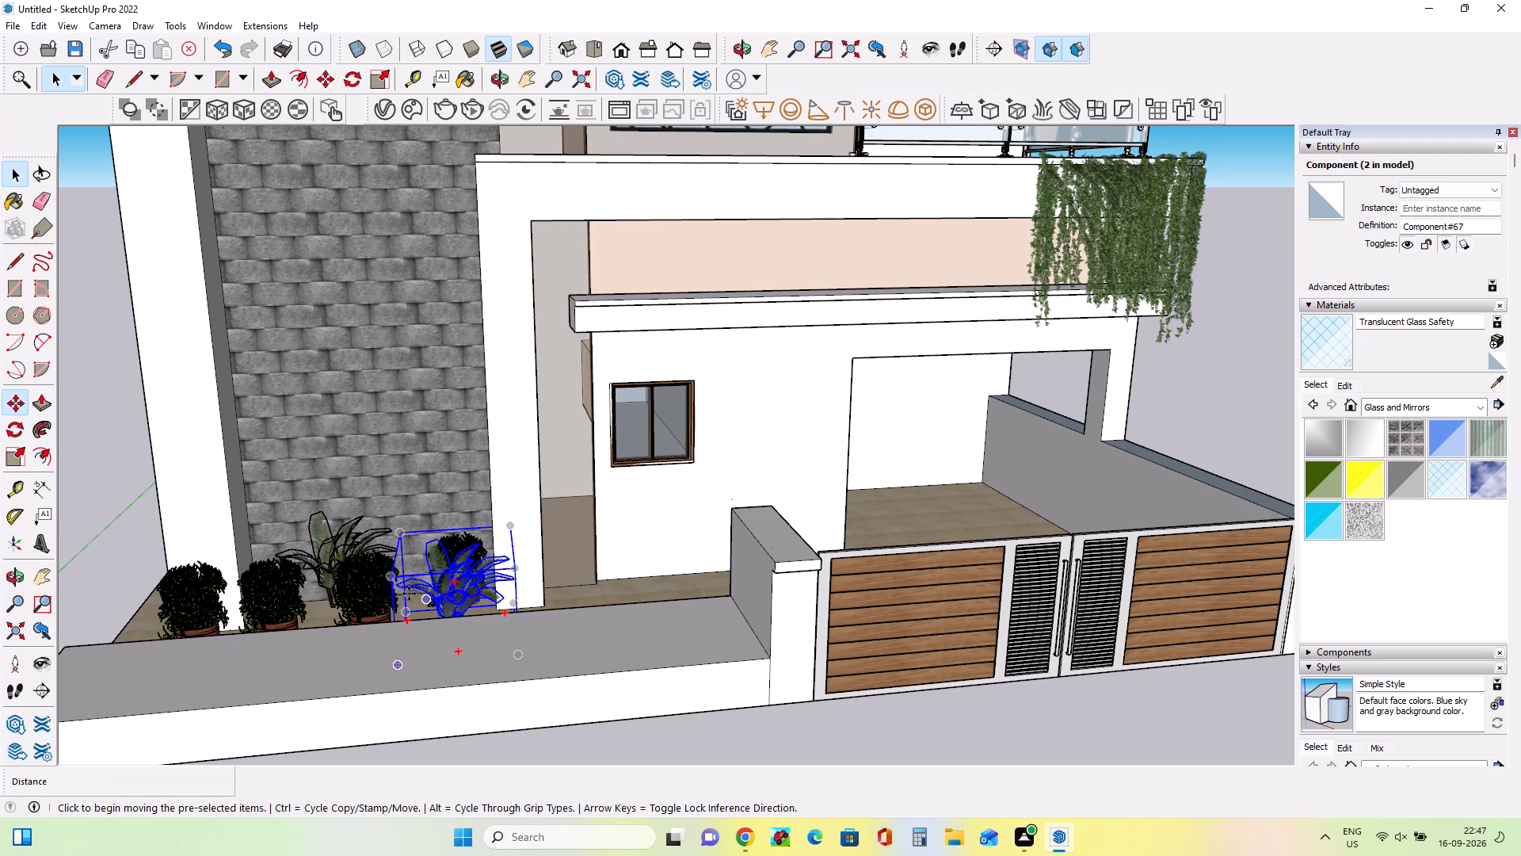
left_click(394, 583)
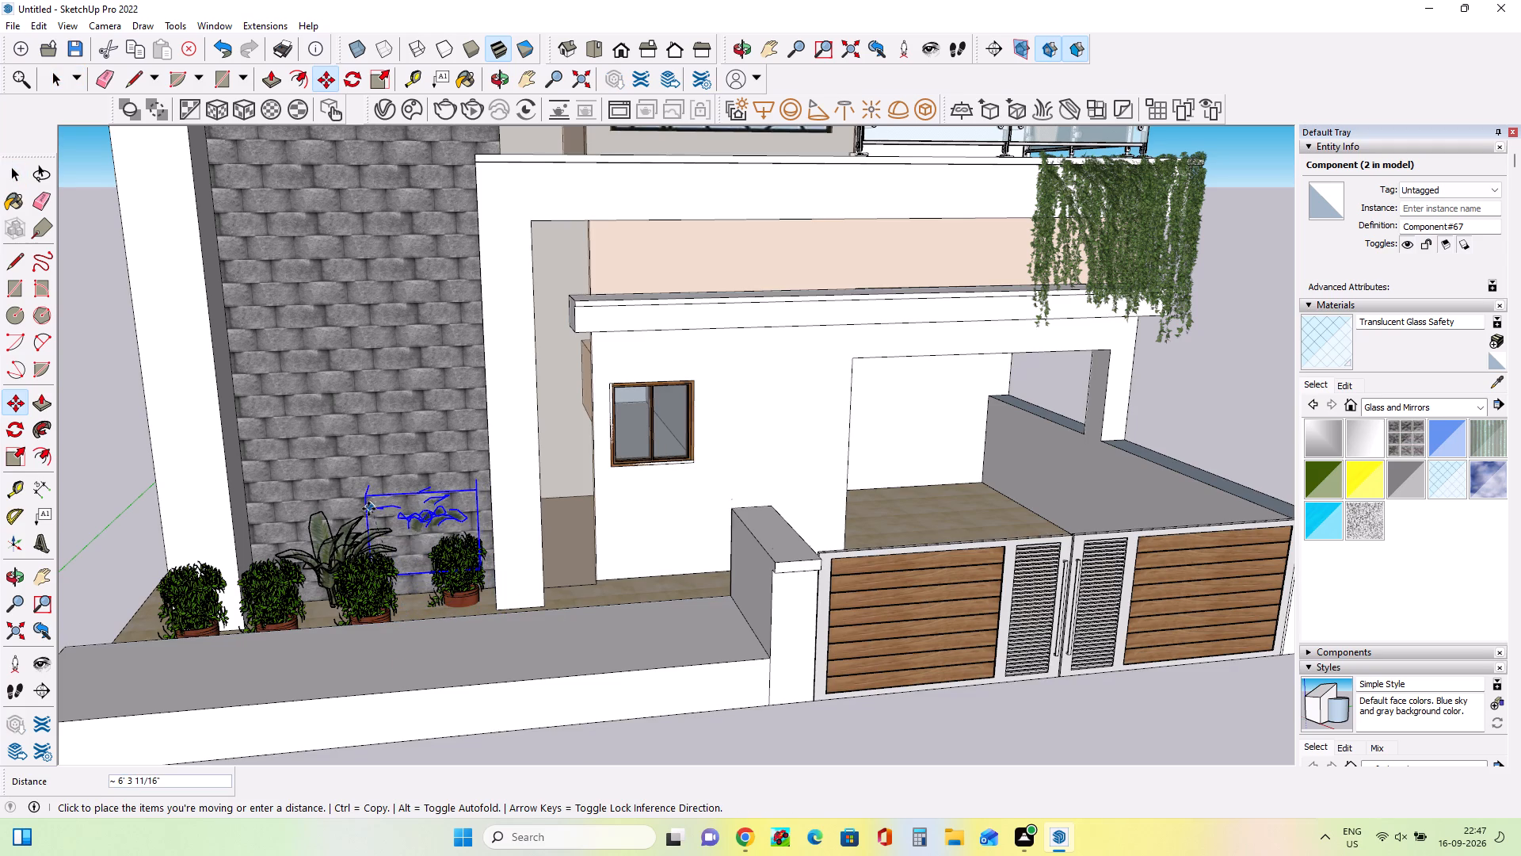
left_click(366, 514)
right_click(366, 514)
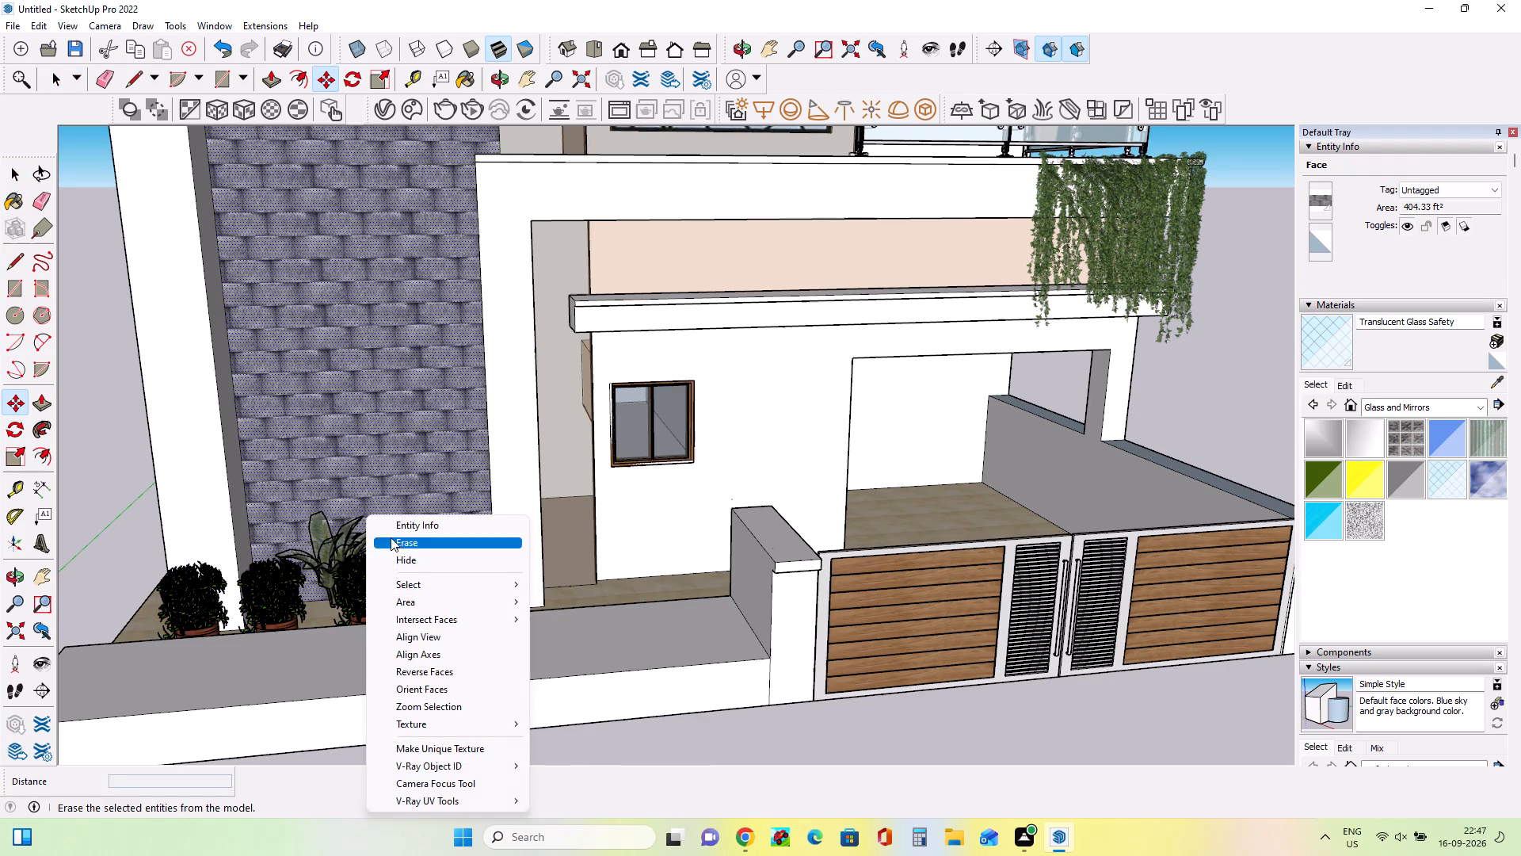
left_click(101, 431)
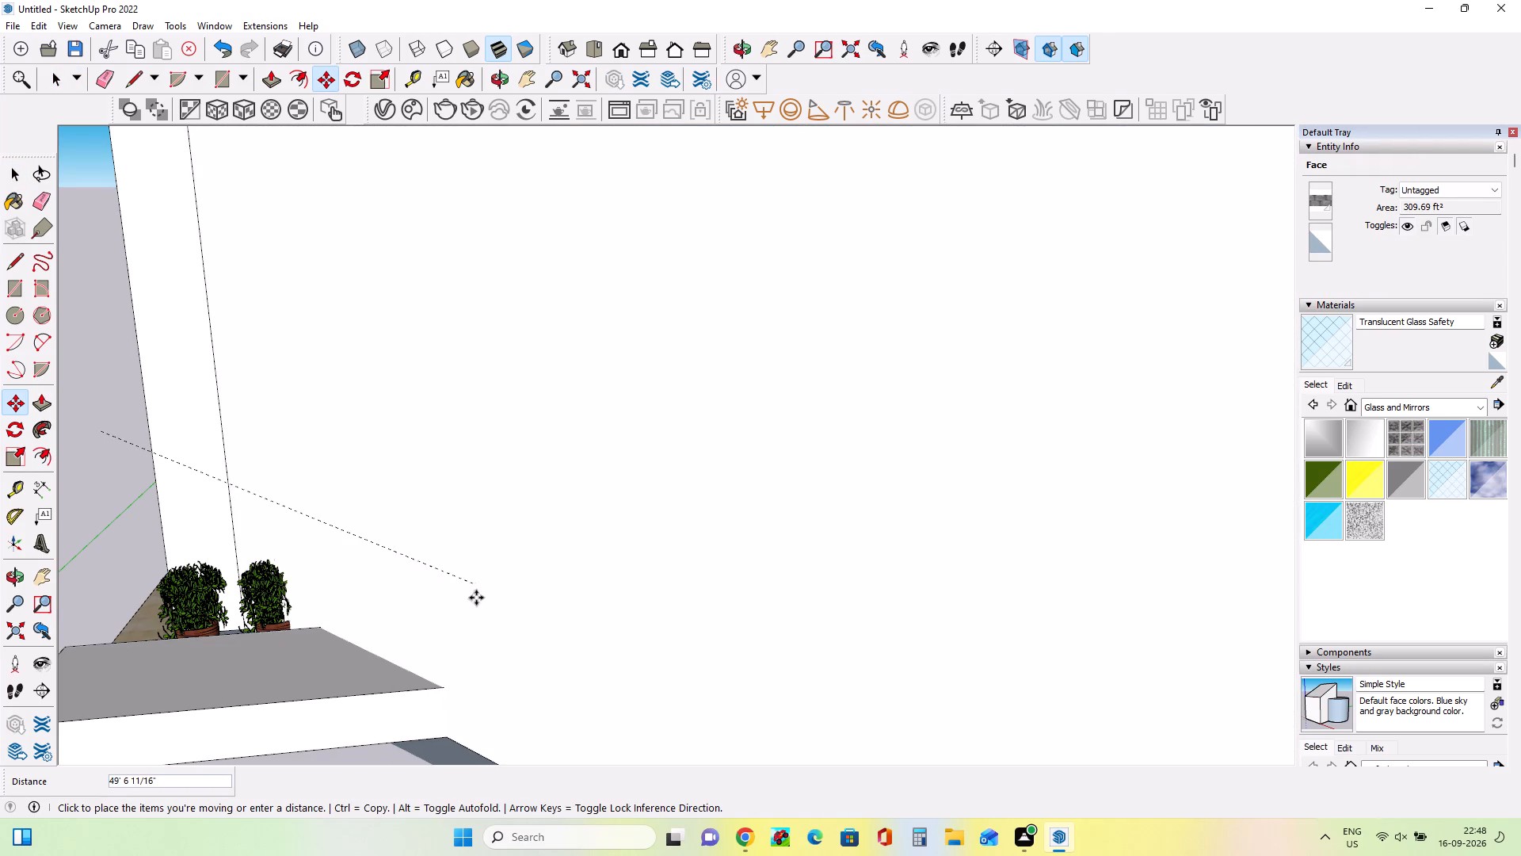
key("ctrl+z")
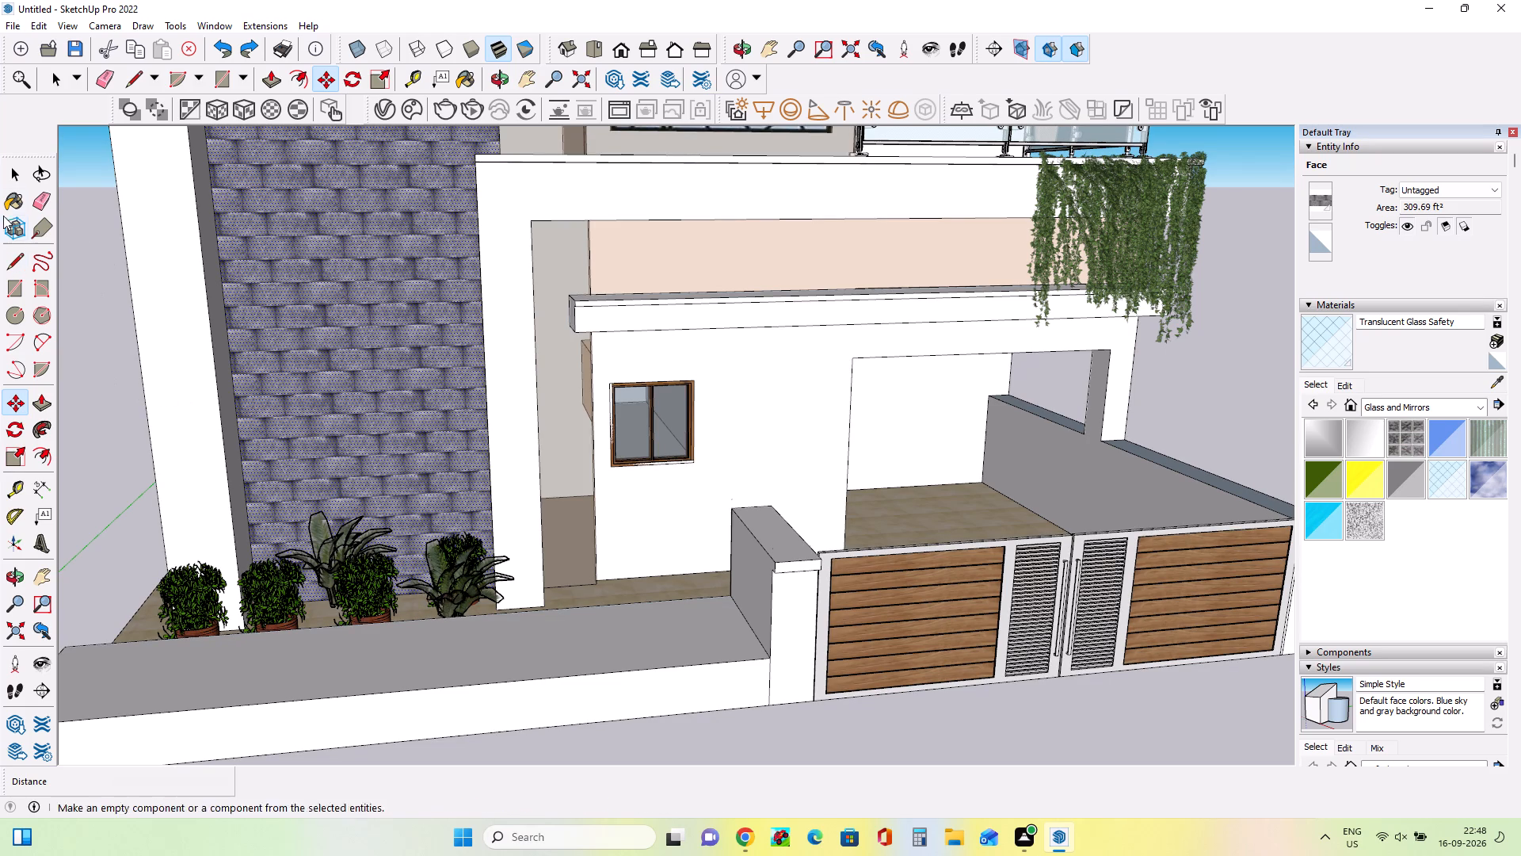
Move the leafy plant beside the pillar about 7' 4 1/8" along the boundary wall toward the gate.
left_click(9, 167)
left_click(444, 589)
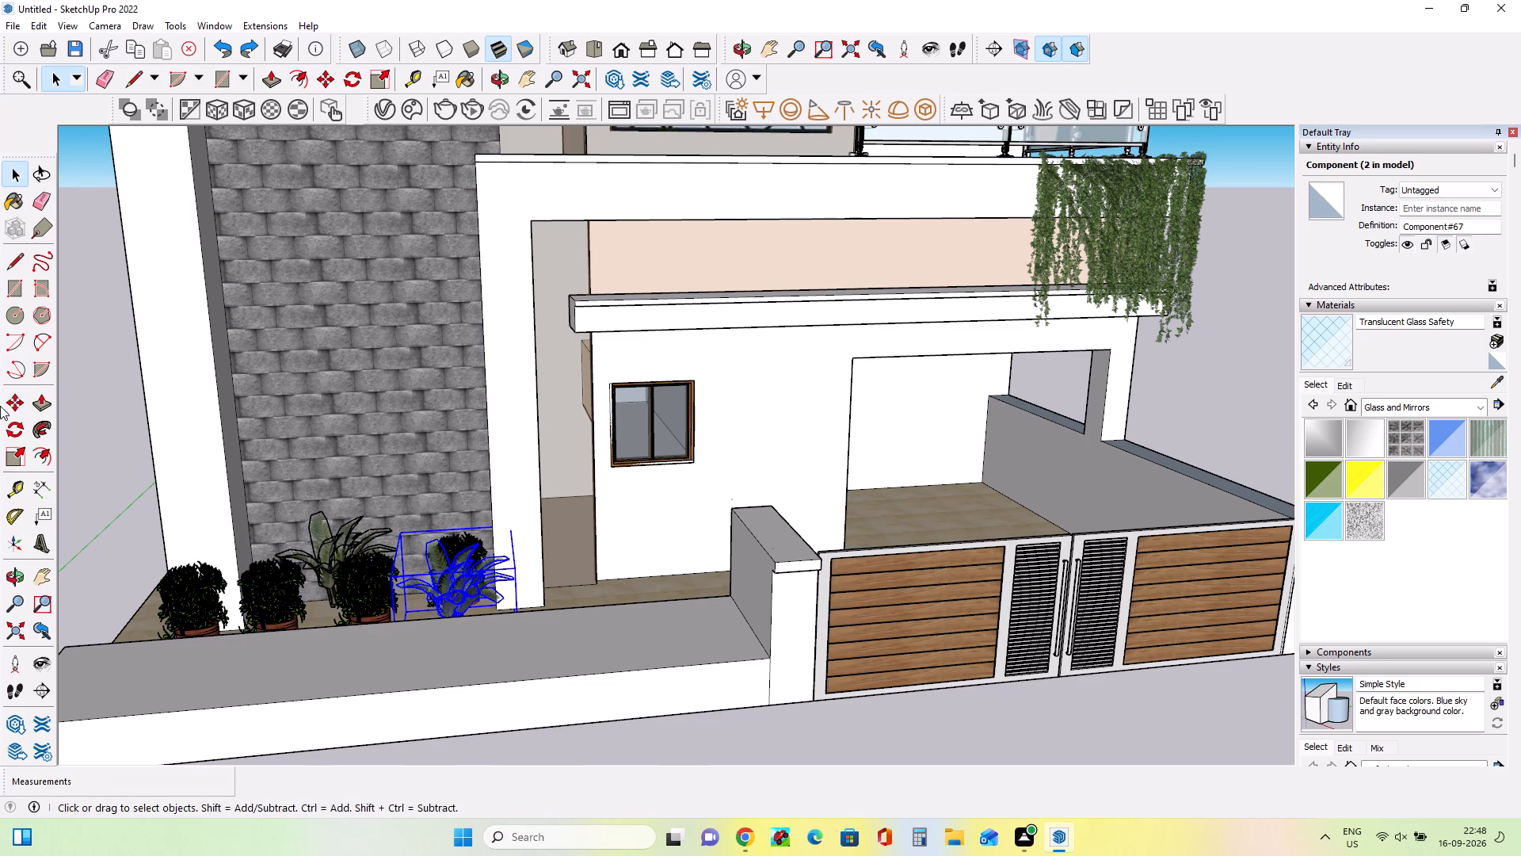
left_click(21, 399)
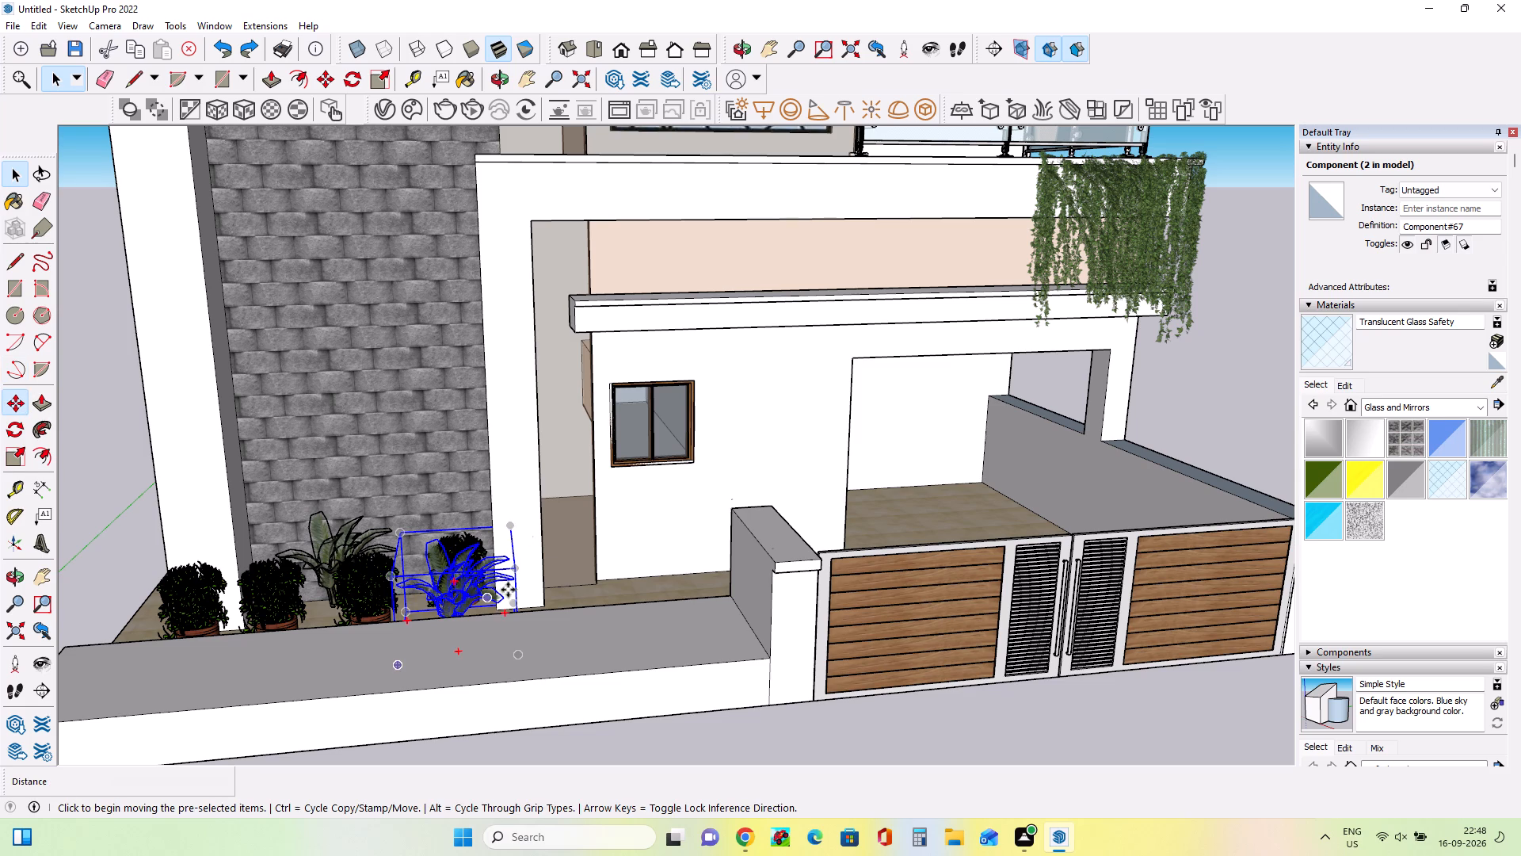
middle_click_drag(673, 605, 545, 812)
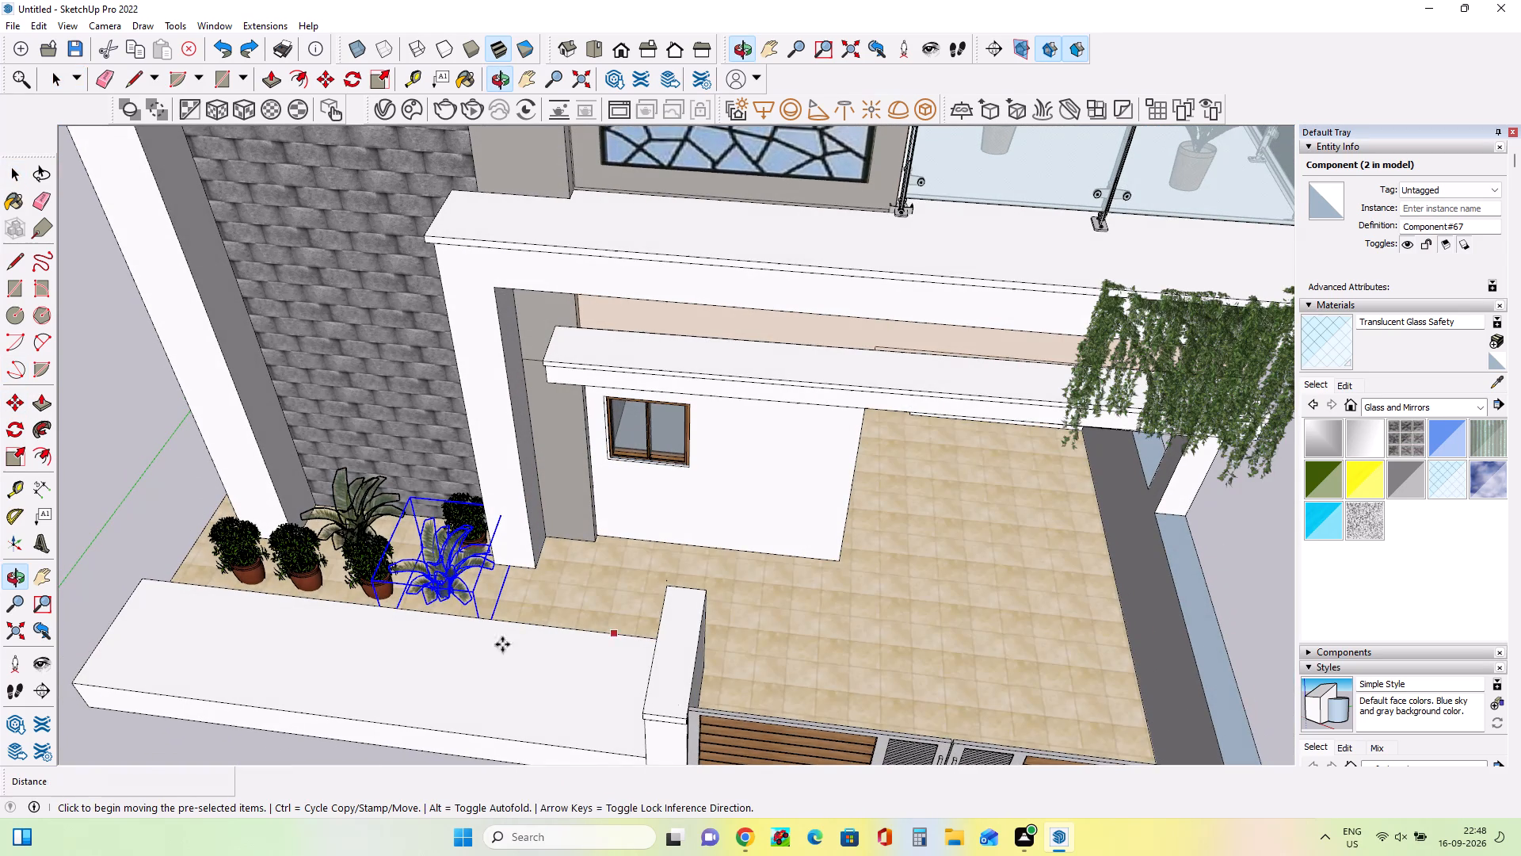
left_click(477, 595)
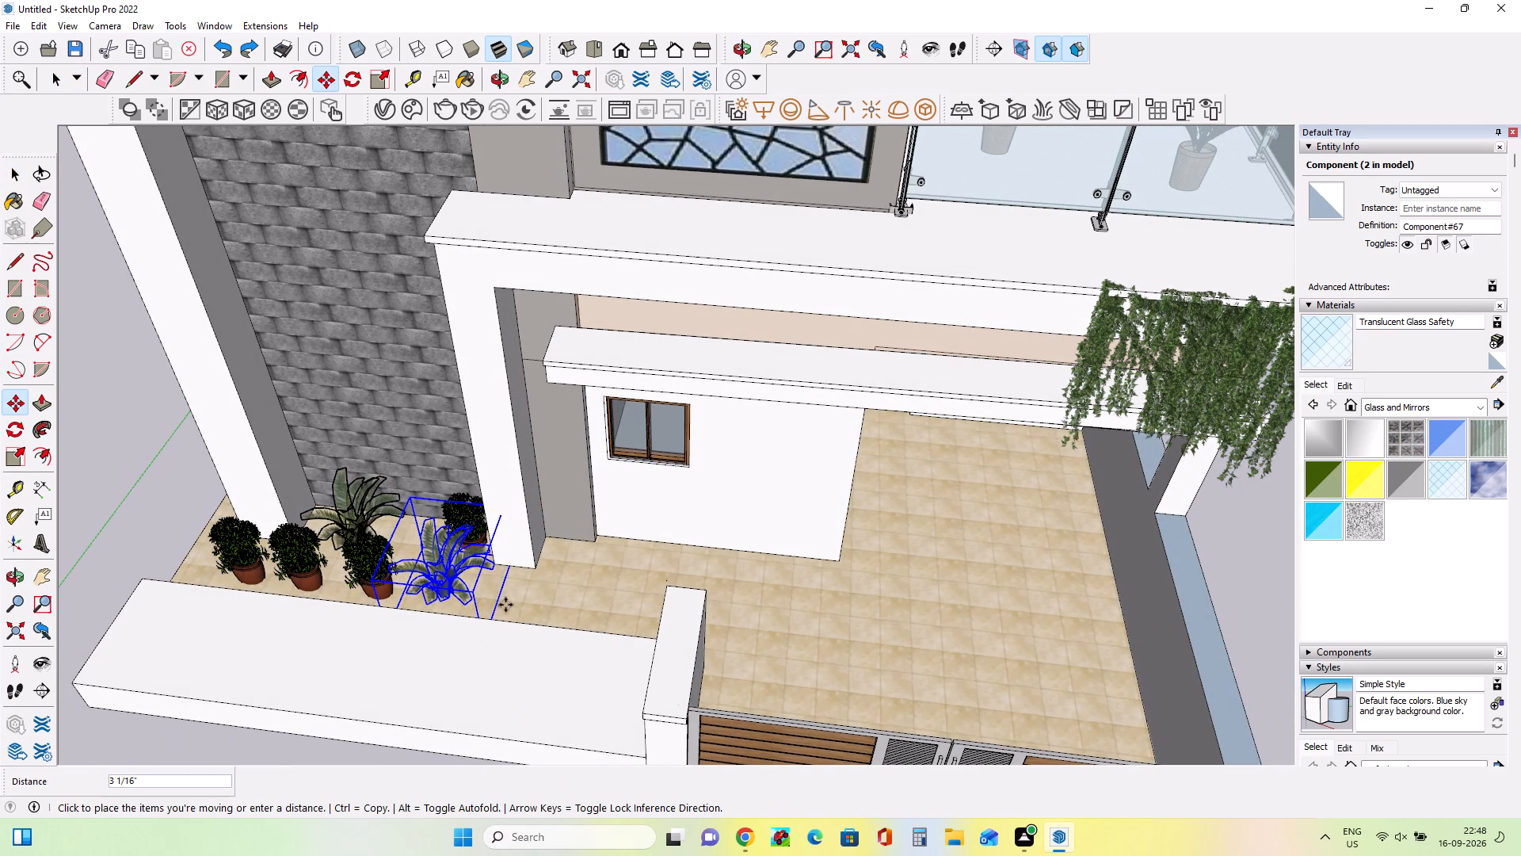
left_click(627, 617)
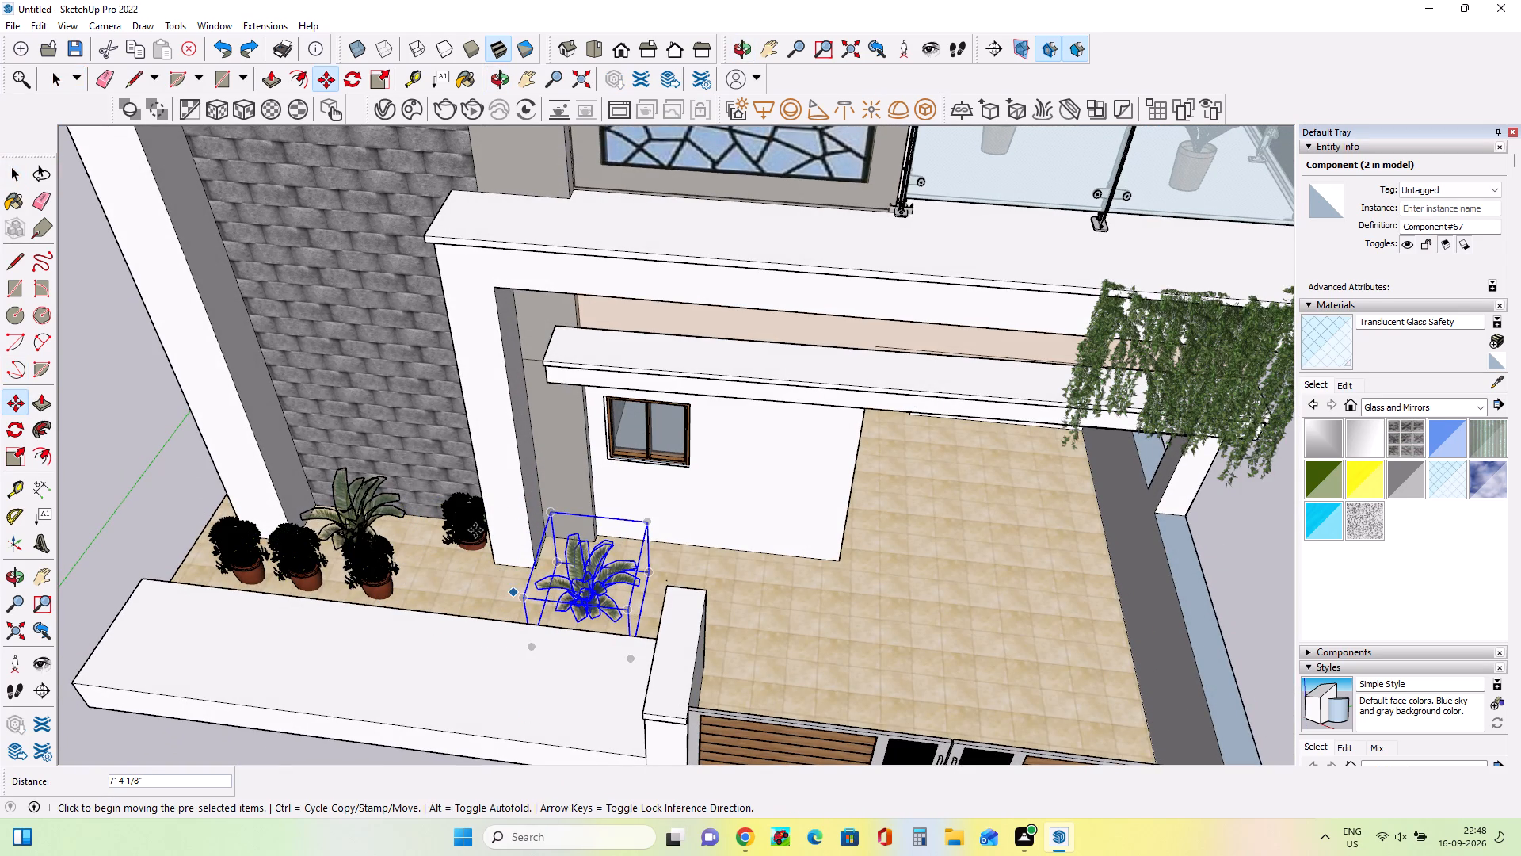
Move the potted bush at the pillar's base about 6' 6 1/4" out toward the boundary wall, between the row of pots and the leafy plant.
left_click(15, 166)
left_click(464, 528)
right_click(464, 528)
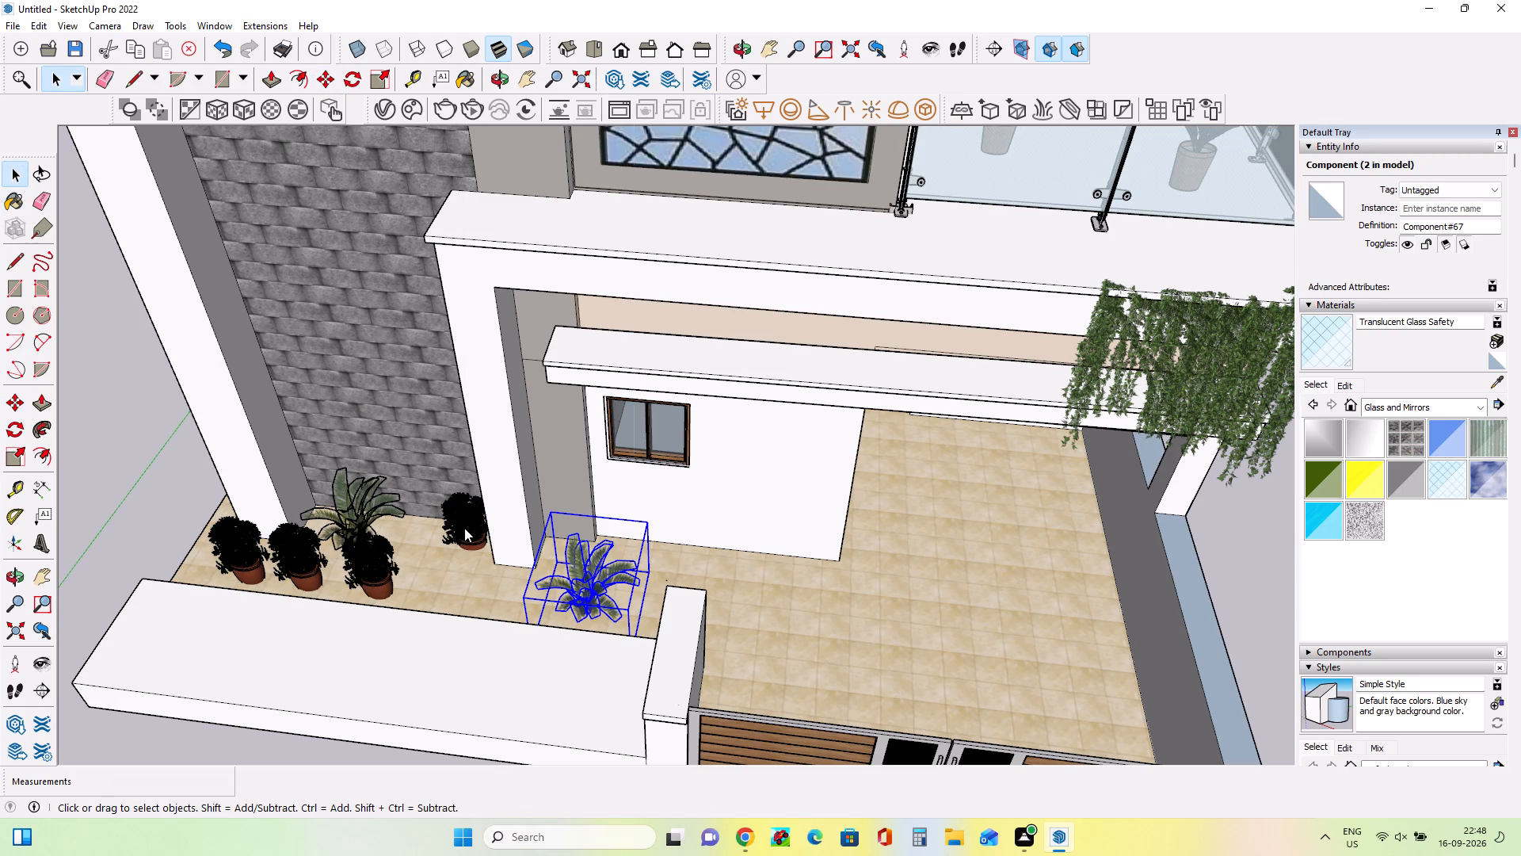
left_click(18, 406)
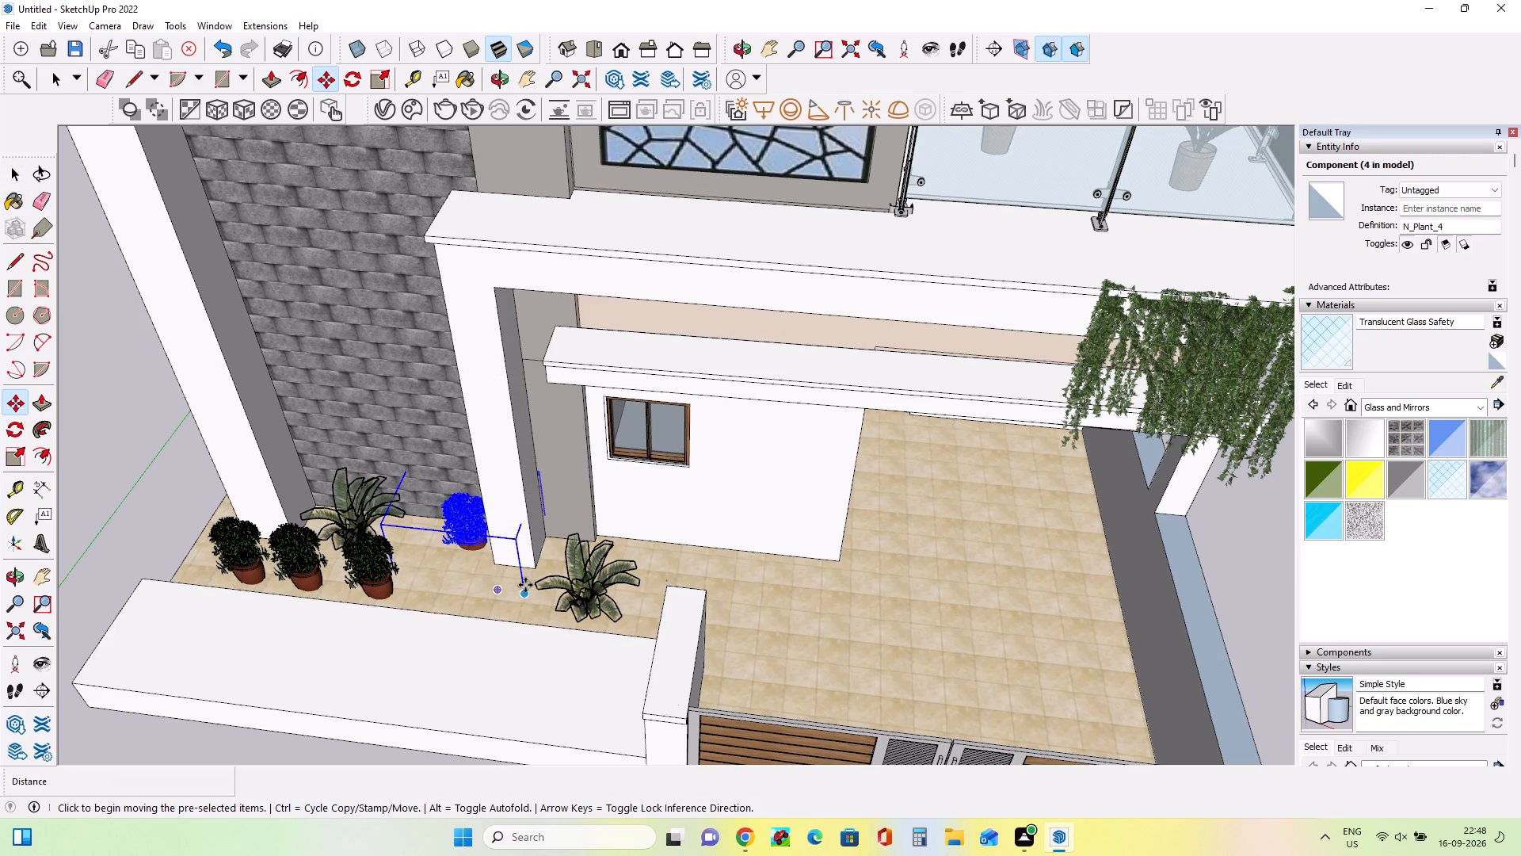
left_click(525, 585)
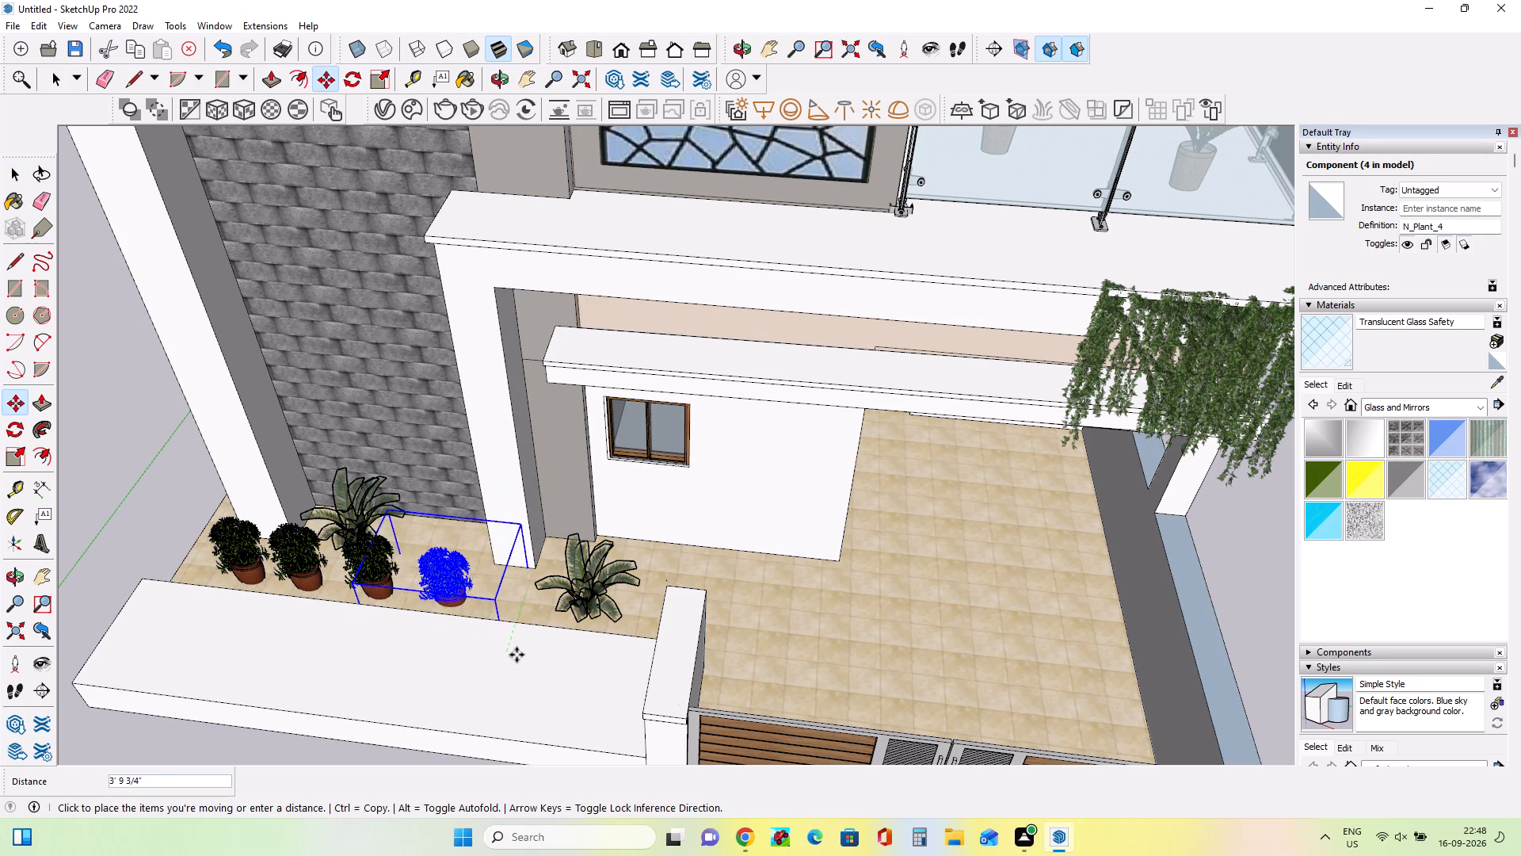
double_click(517, 655)
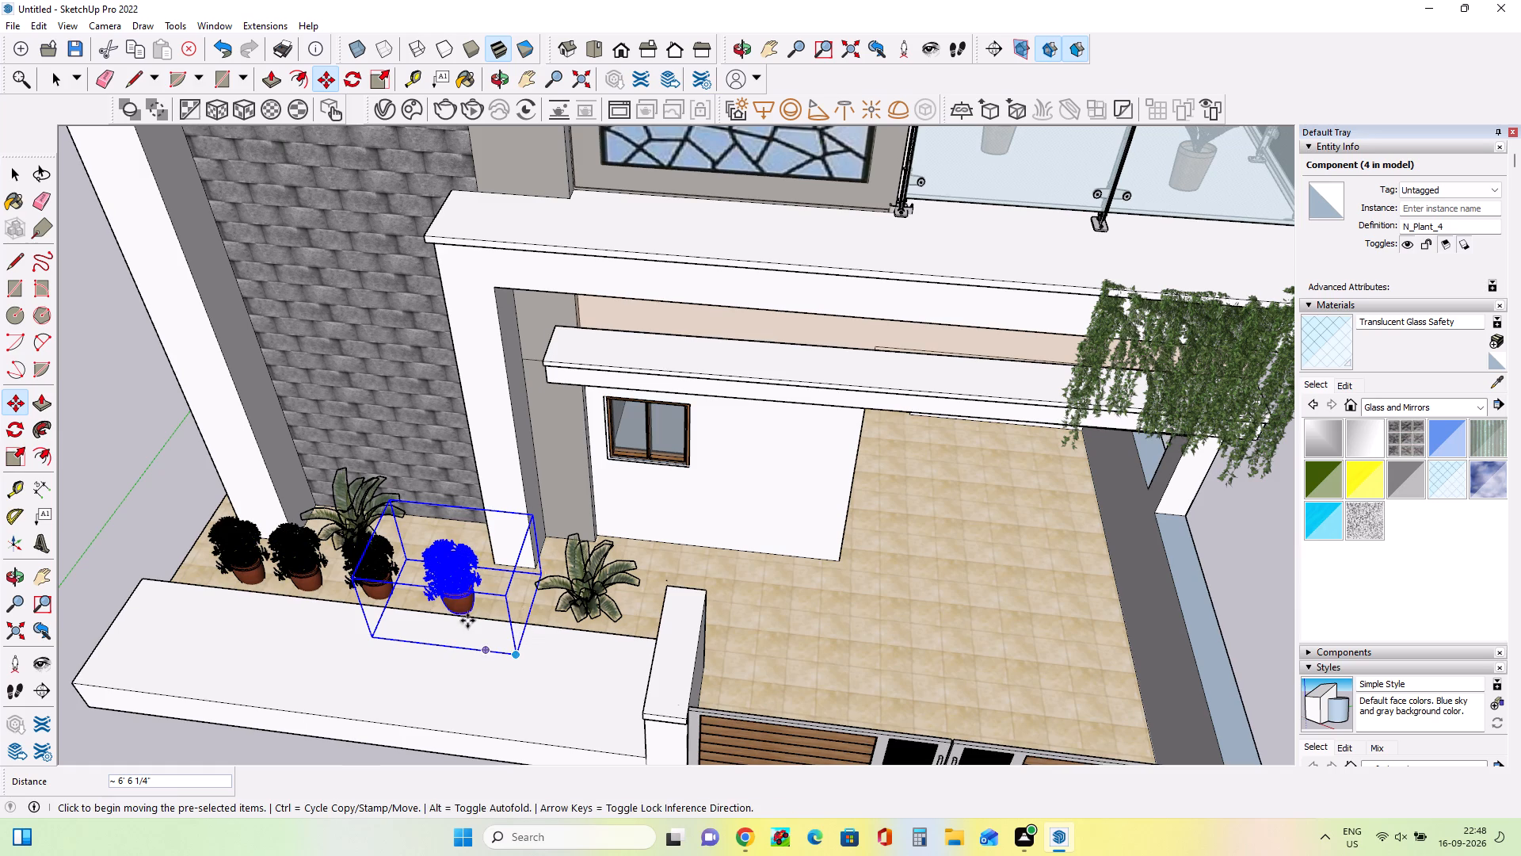
Scale the leafy plant beside the gate wall to about 1.58 in height and about 1.41 along the red axis.
middle_click_drag(467, 622, 589, 564)
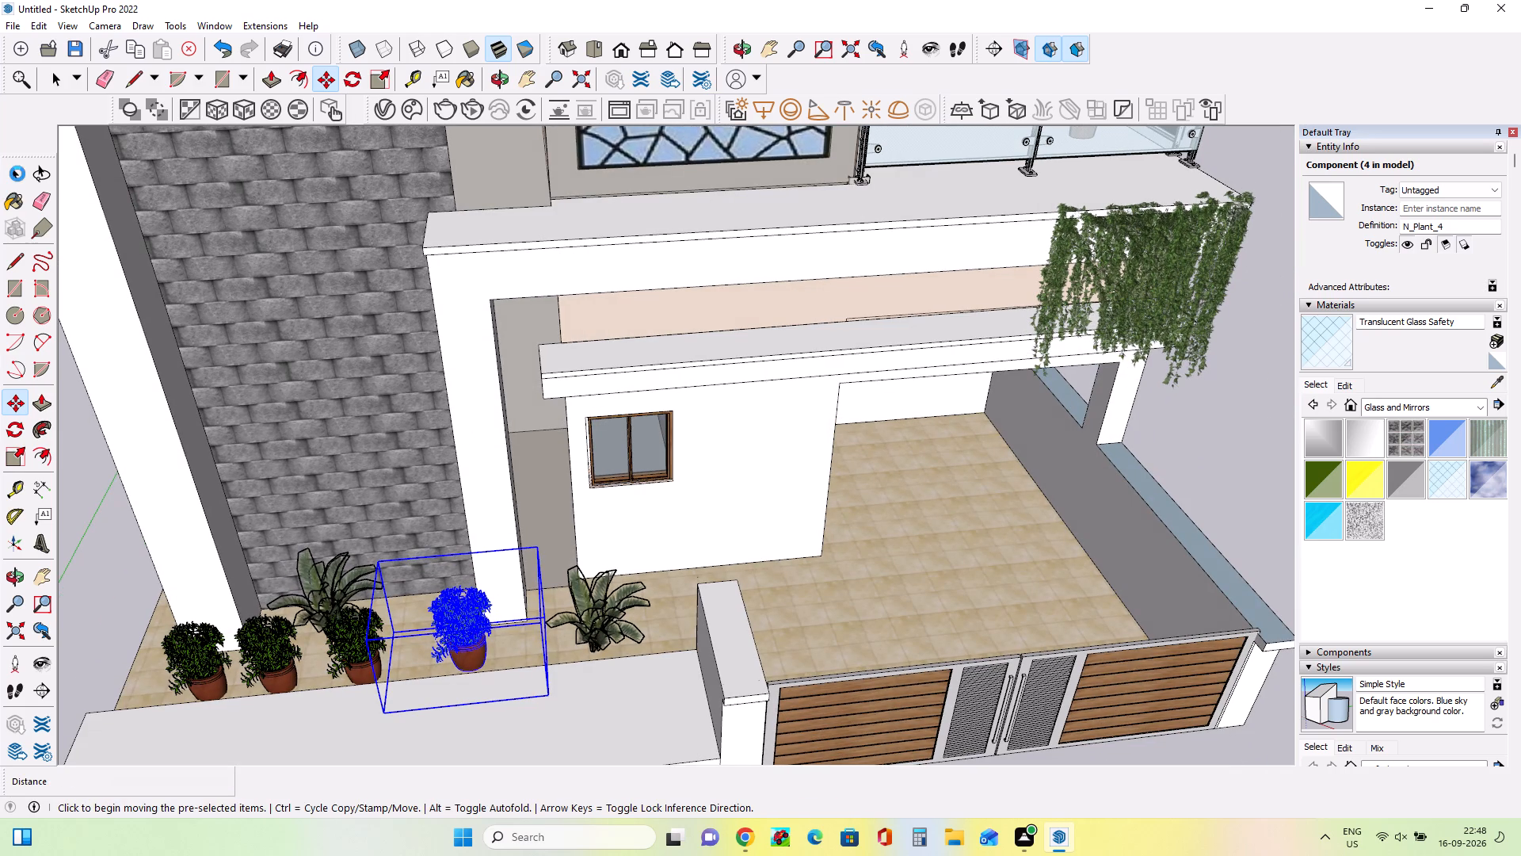
left_click(19, 174)
left_click(21, 177)
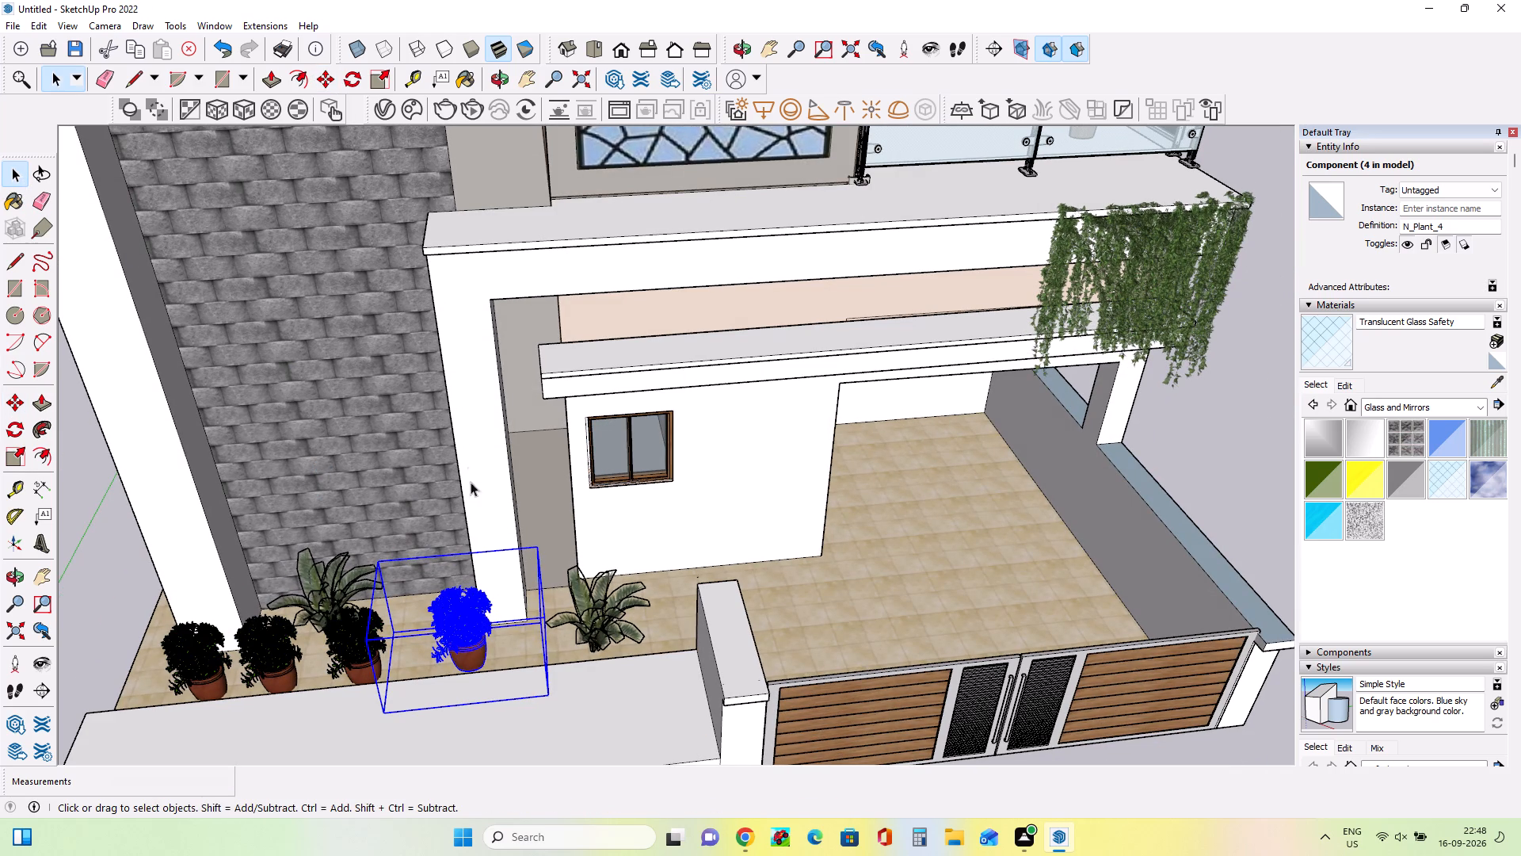
left_click(594, 621)
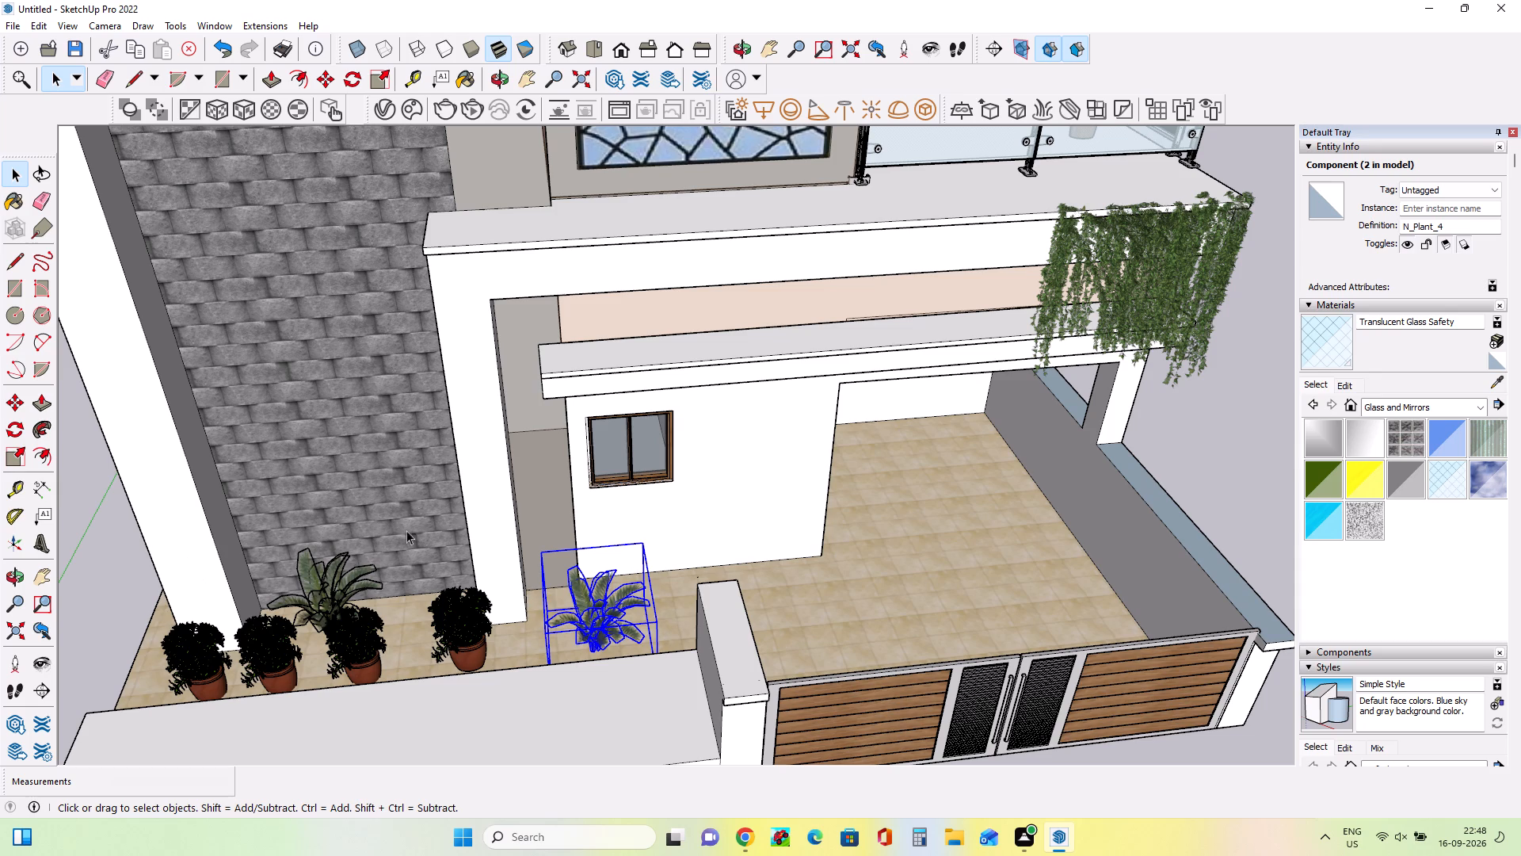
left_click(16, 459)
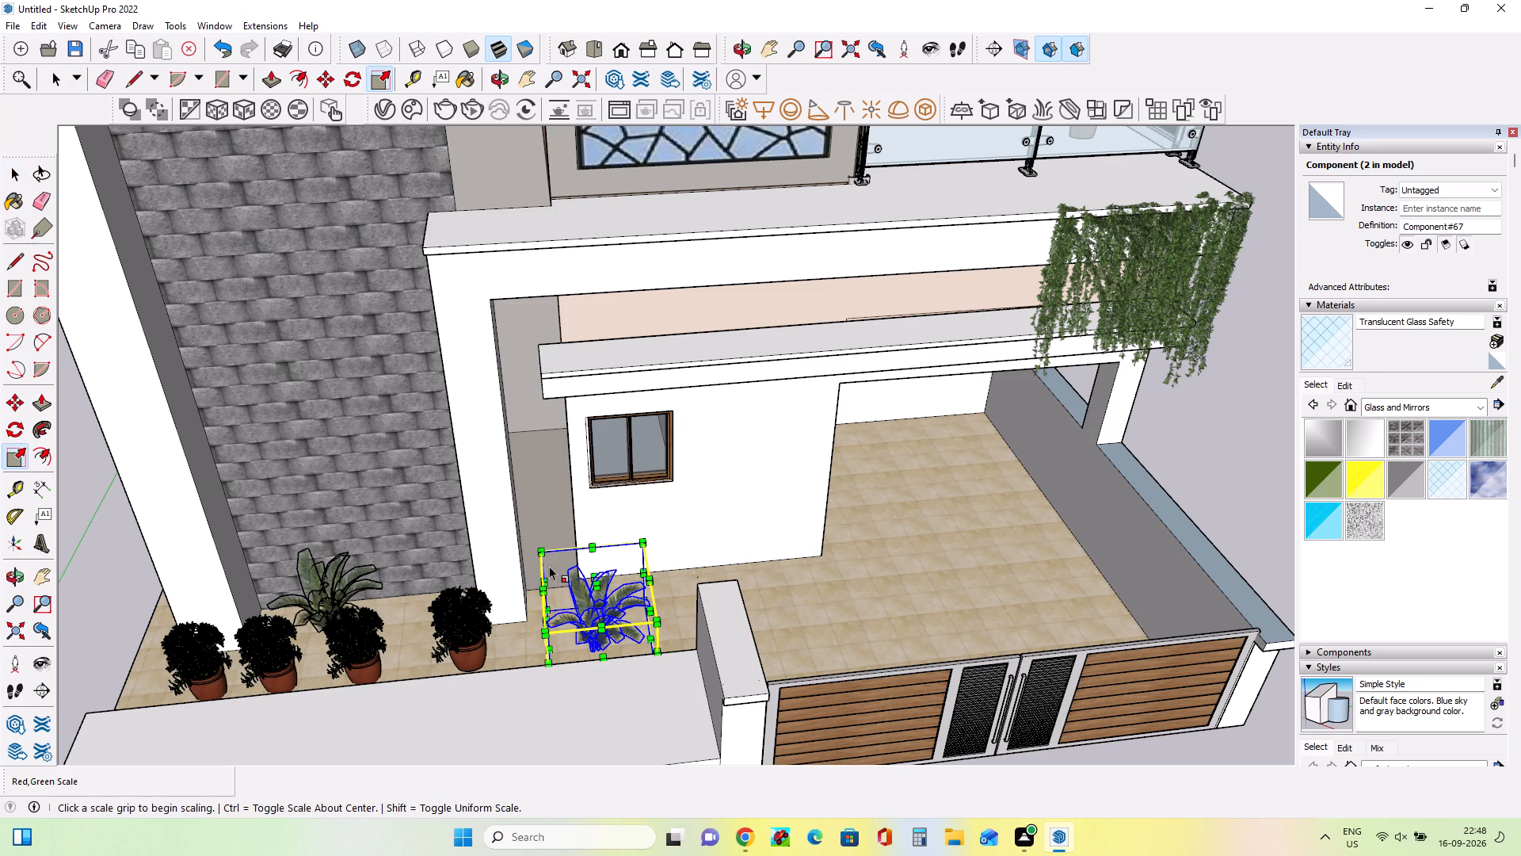
left_click(593, 579)
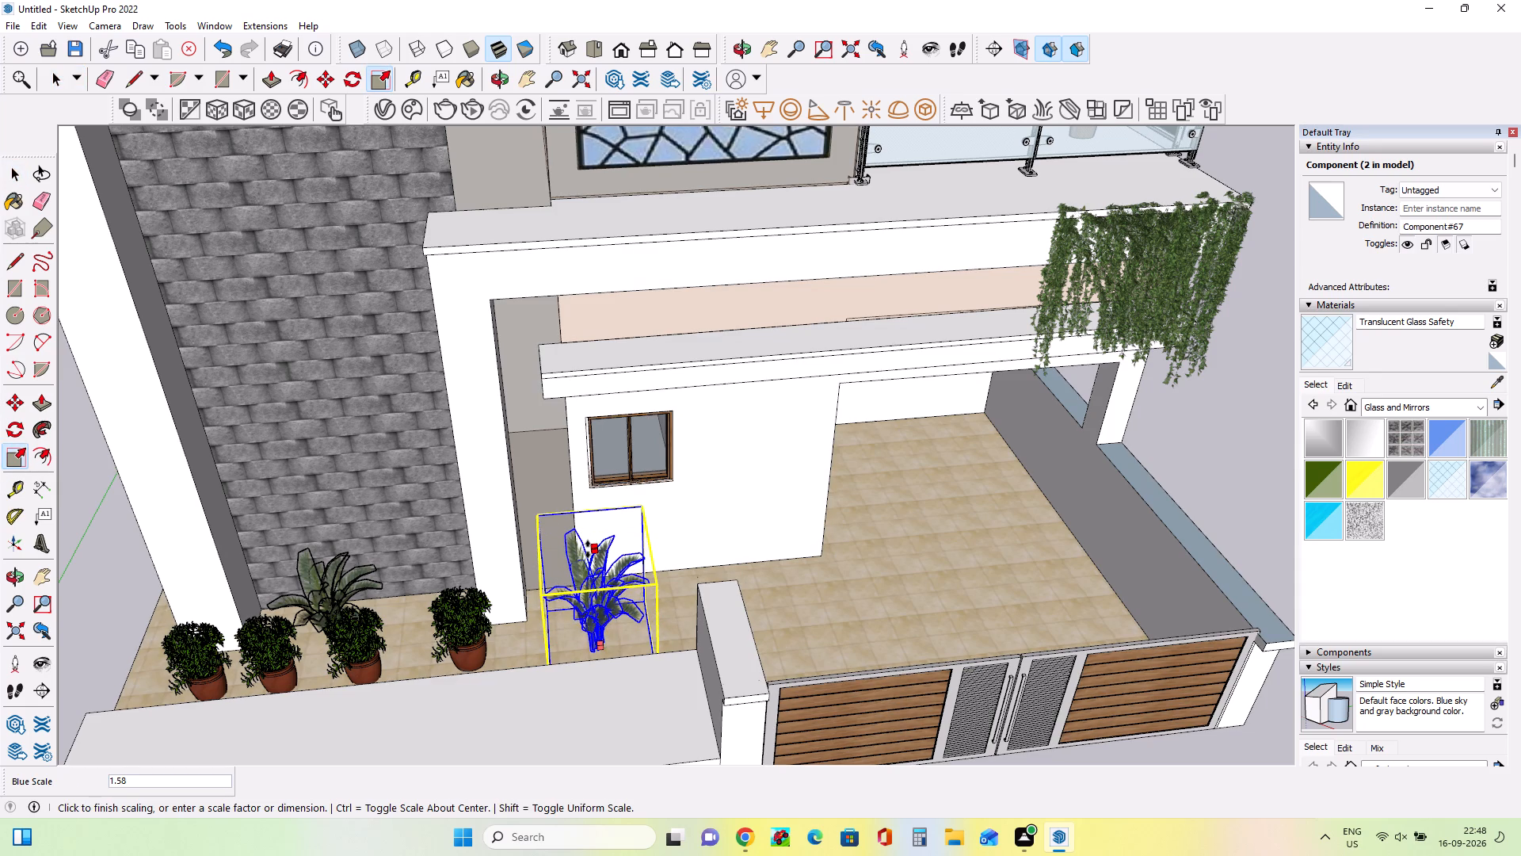
left_click(588, 549)
left_click(655, 596)
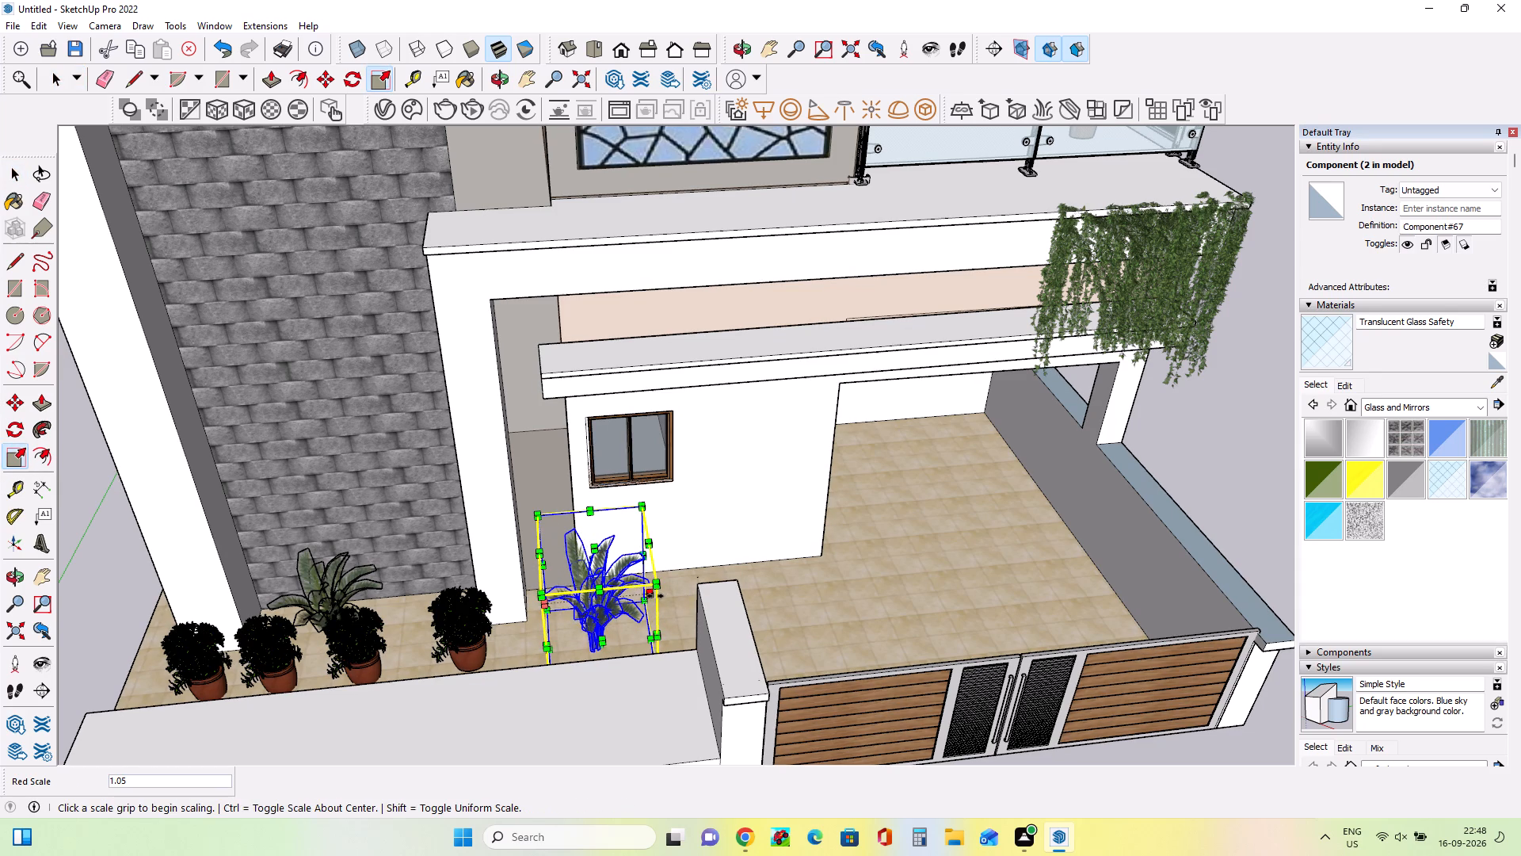
left_click(692, 599)
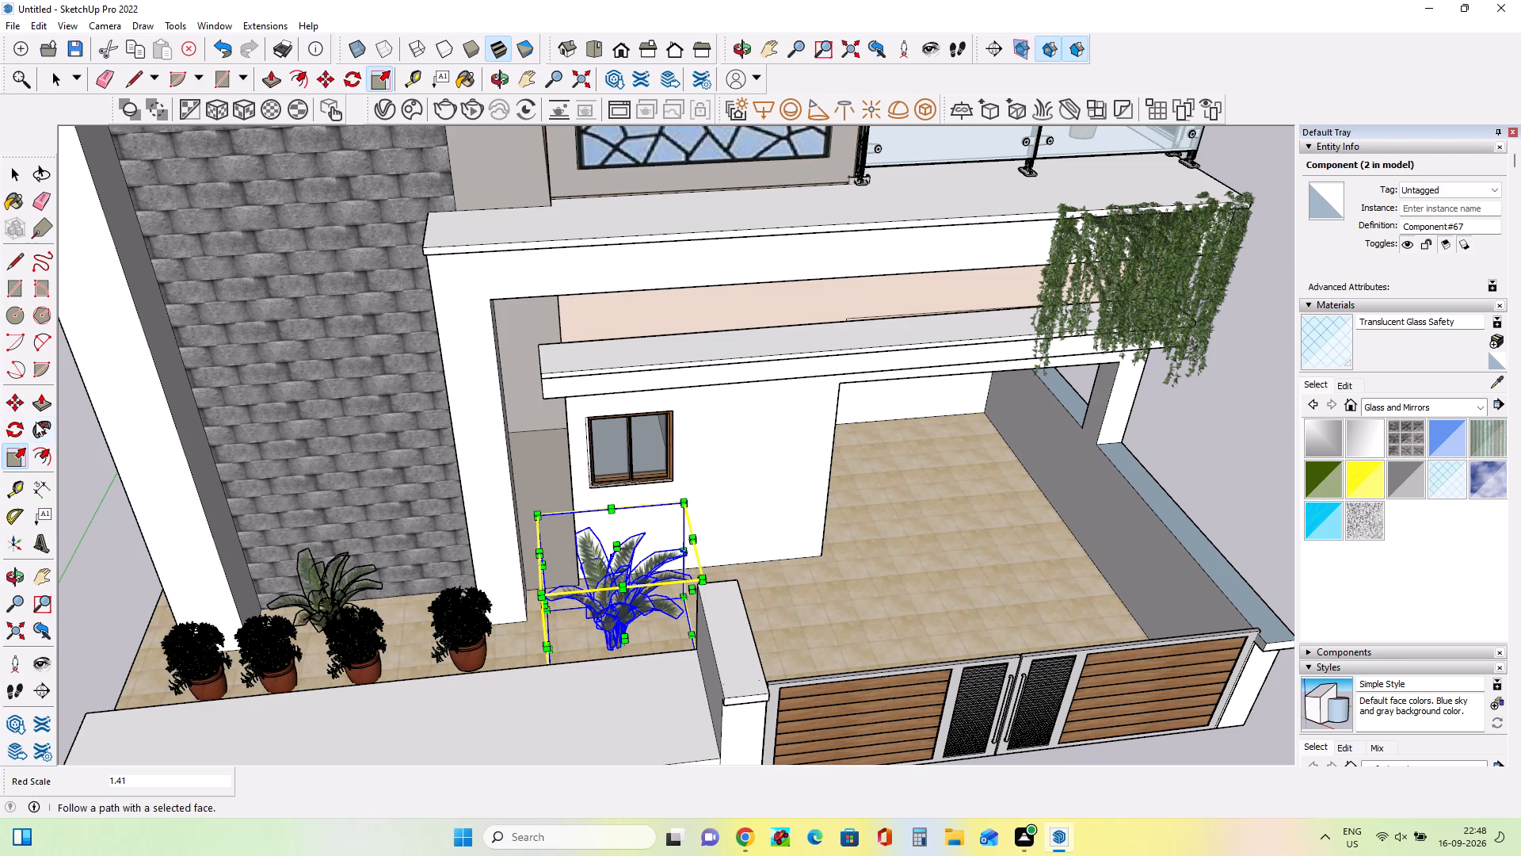
Move the enlarged leafy plant about 9' 7 3/8" along the boundary wall toward the row of potted bushes.
left_click(13, 399)
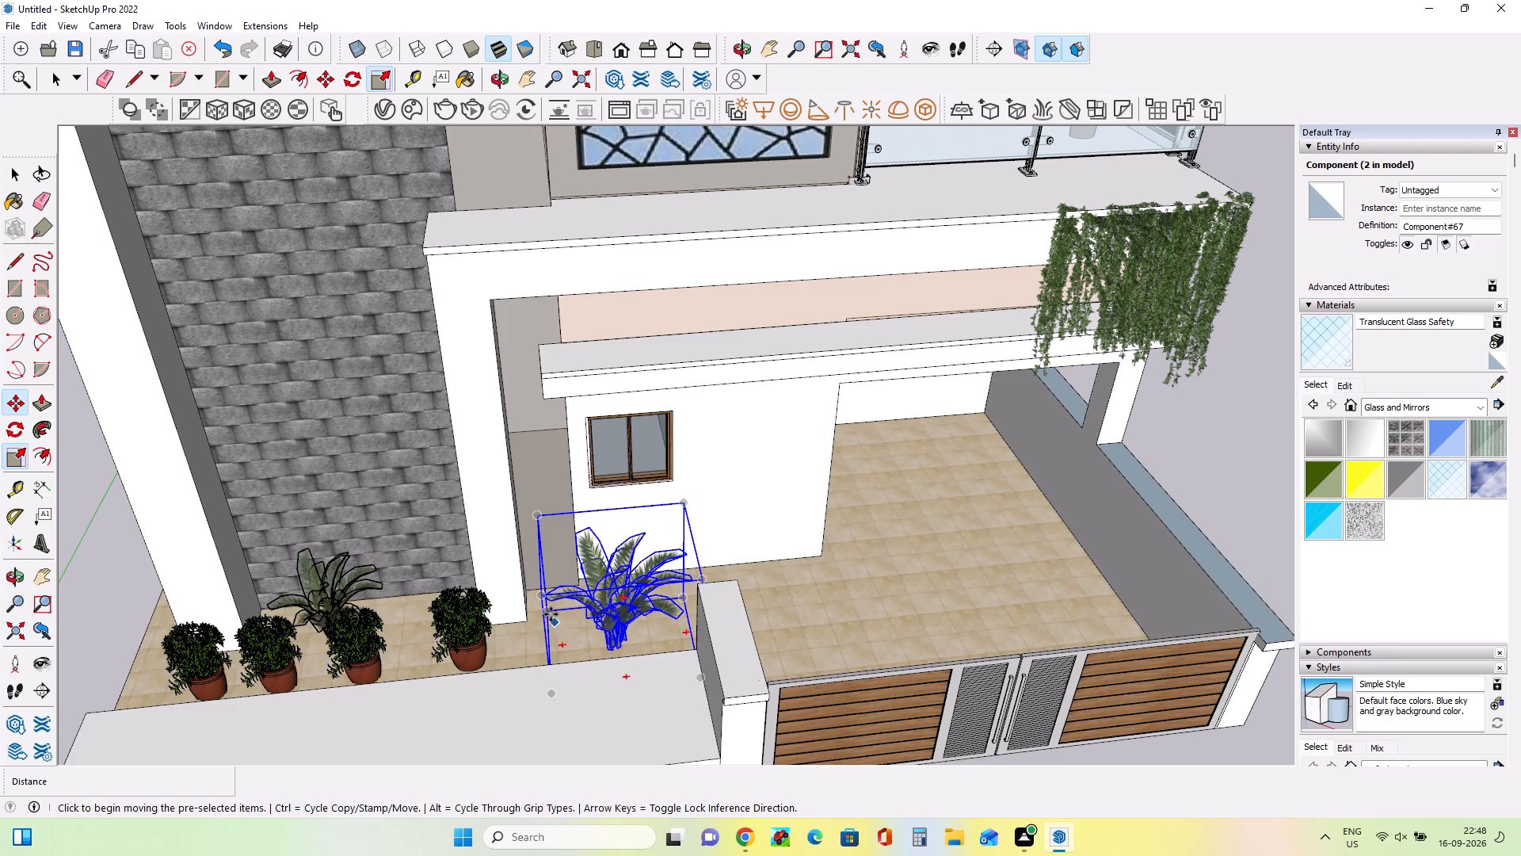
left_click(550, 611)
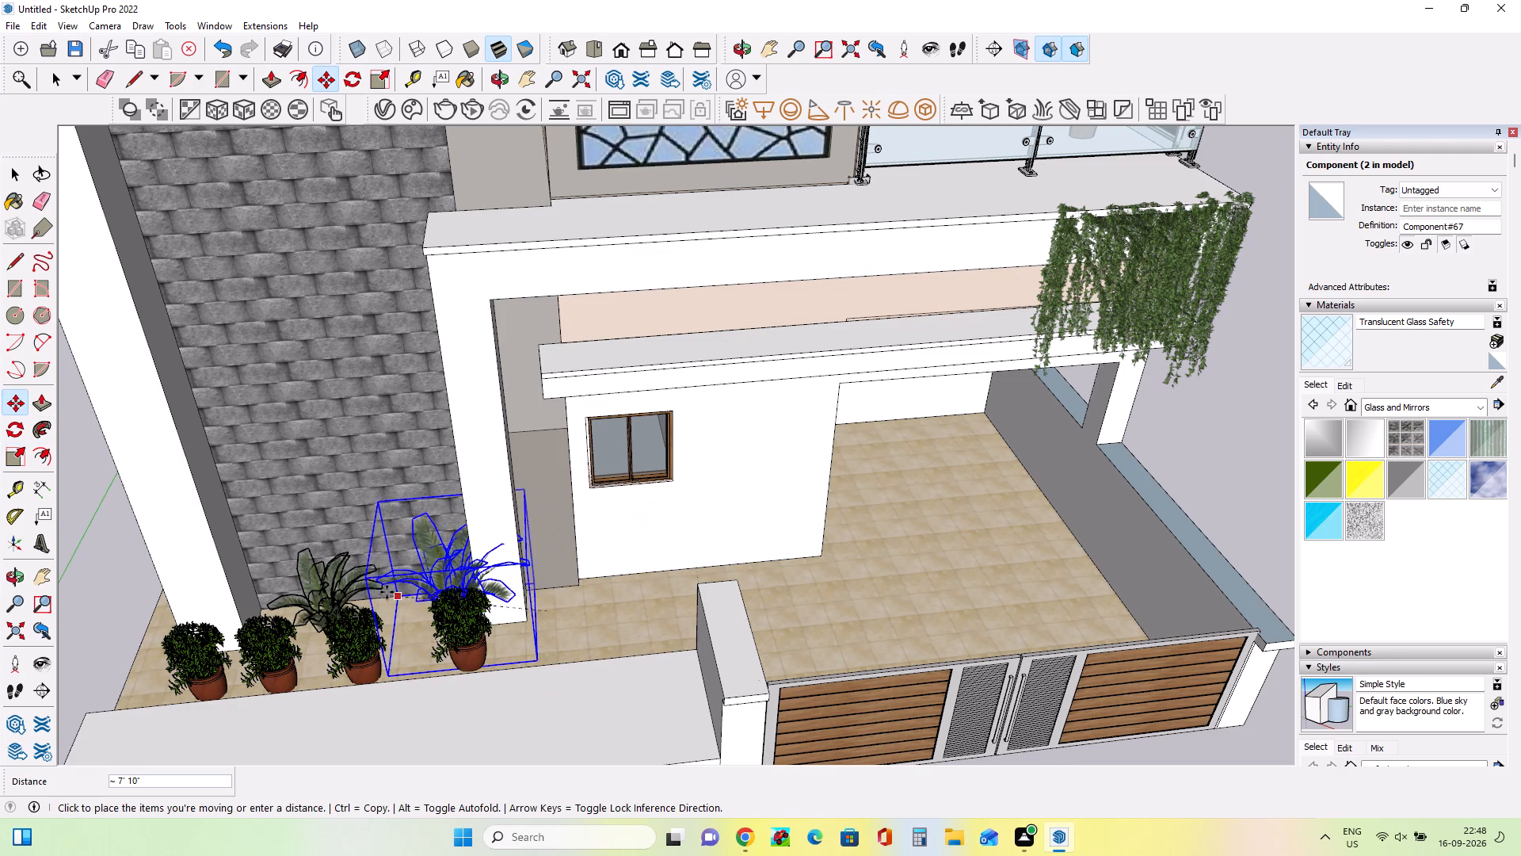
double_click(356, 610)
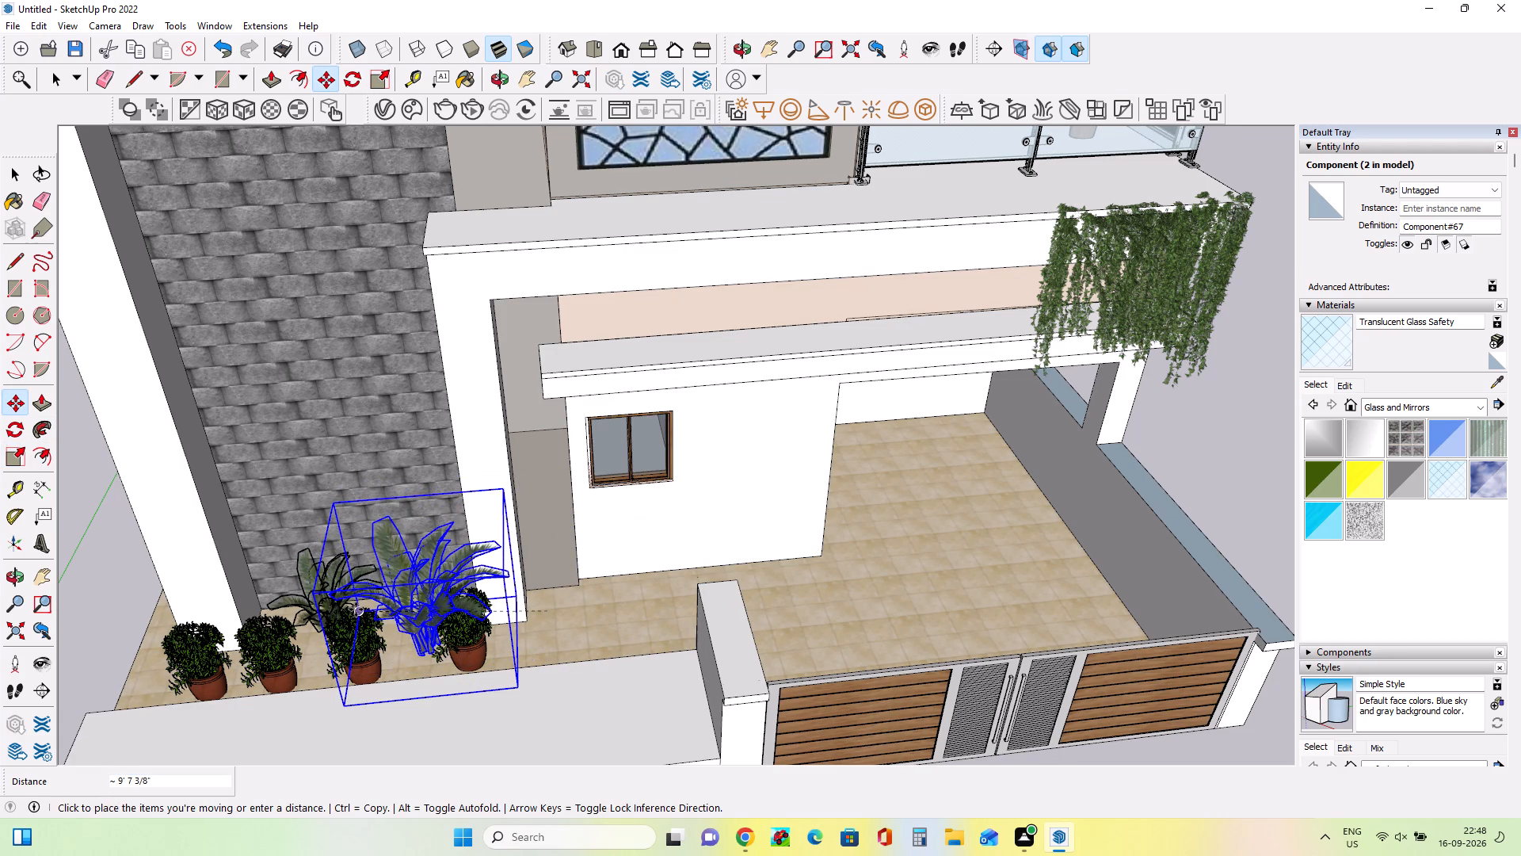
Shift the enlarged leafy plant about 2' 8 1/4" farther toward the smaller leafy plant by the stone-clad wall.
middle_click_drag(439, 602, 674, 551)
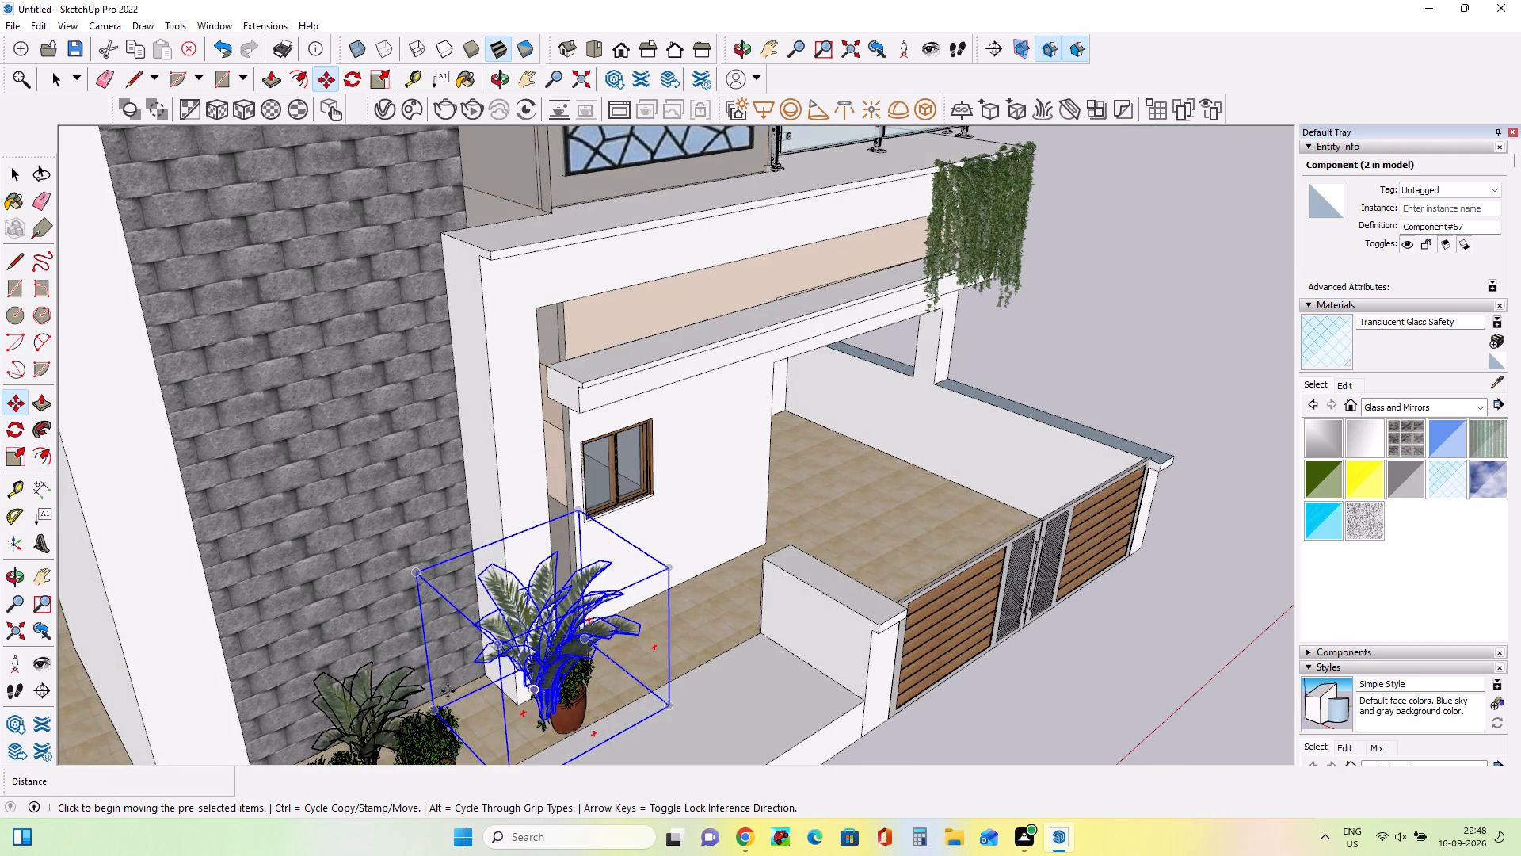
left_click(456, 705)
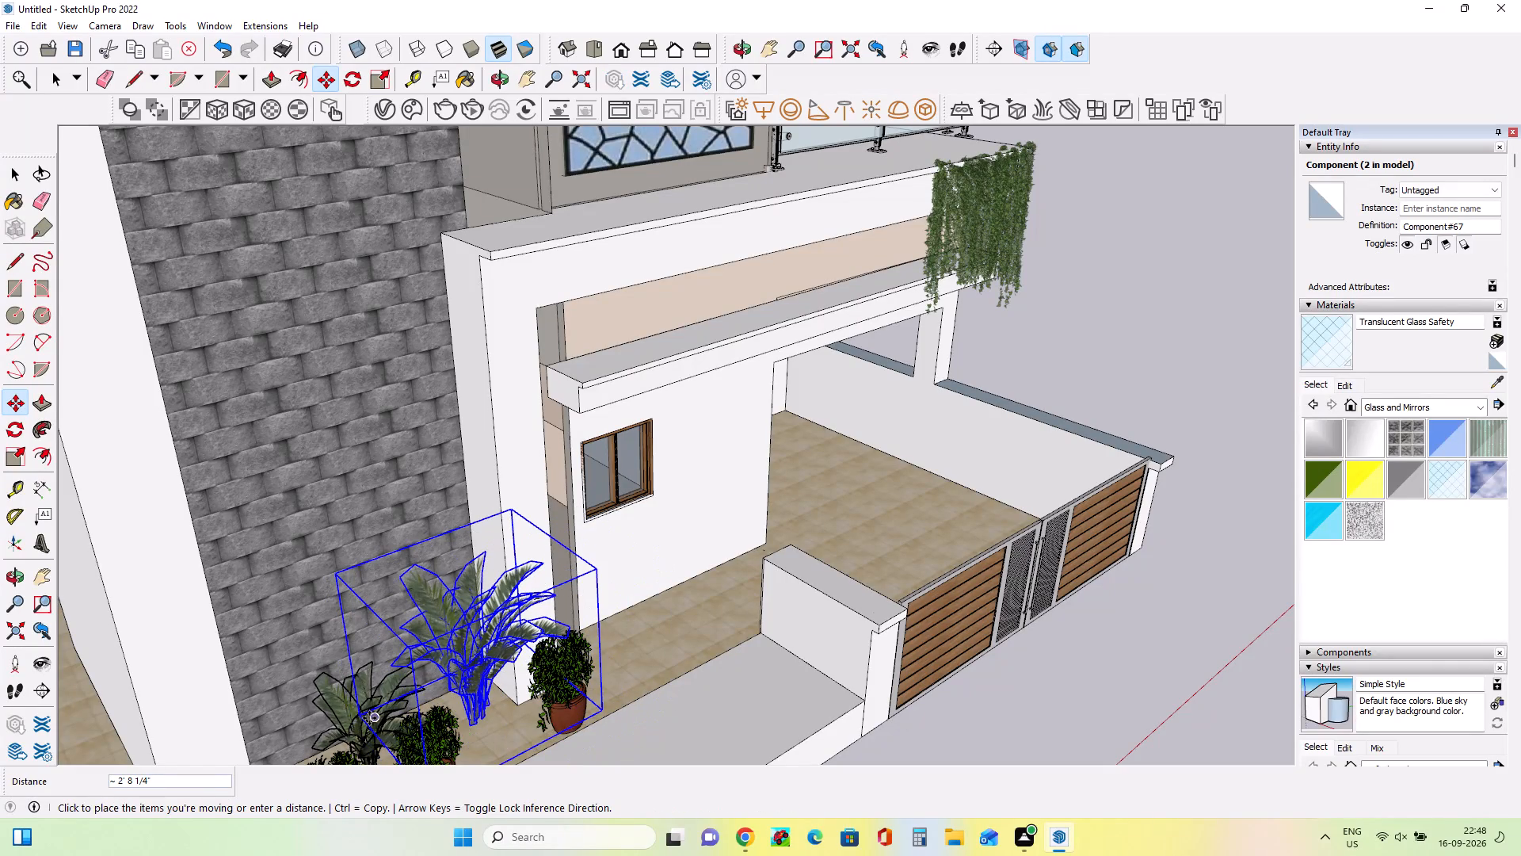
left_click(369, 718)
Move the enlarged leafy plant about 9' 1 1/2" down to the paving beside the potted bush nearest the gate.
middle_click_drag(473, 674, 758, 479)
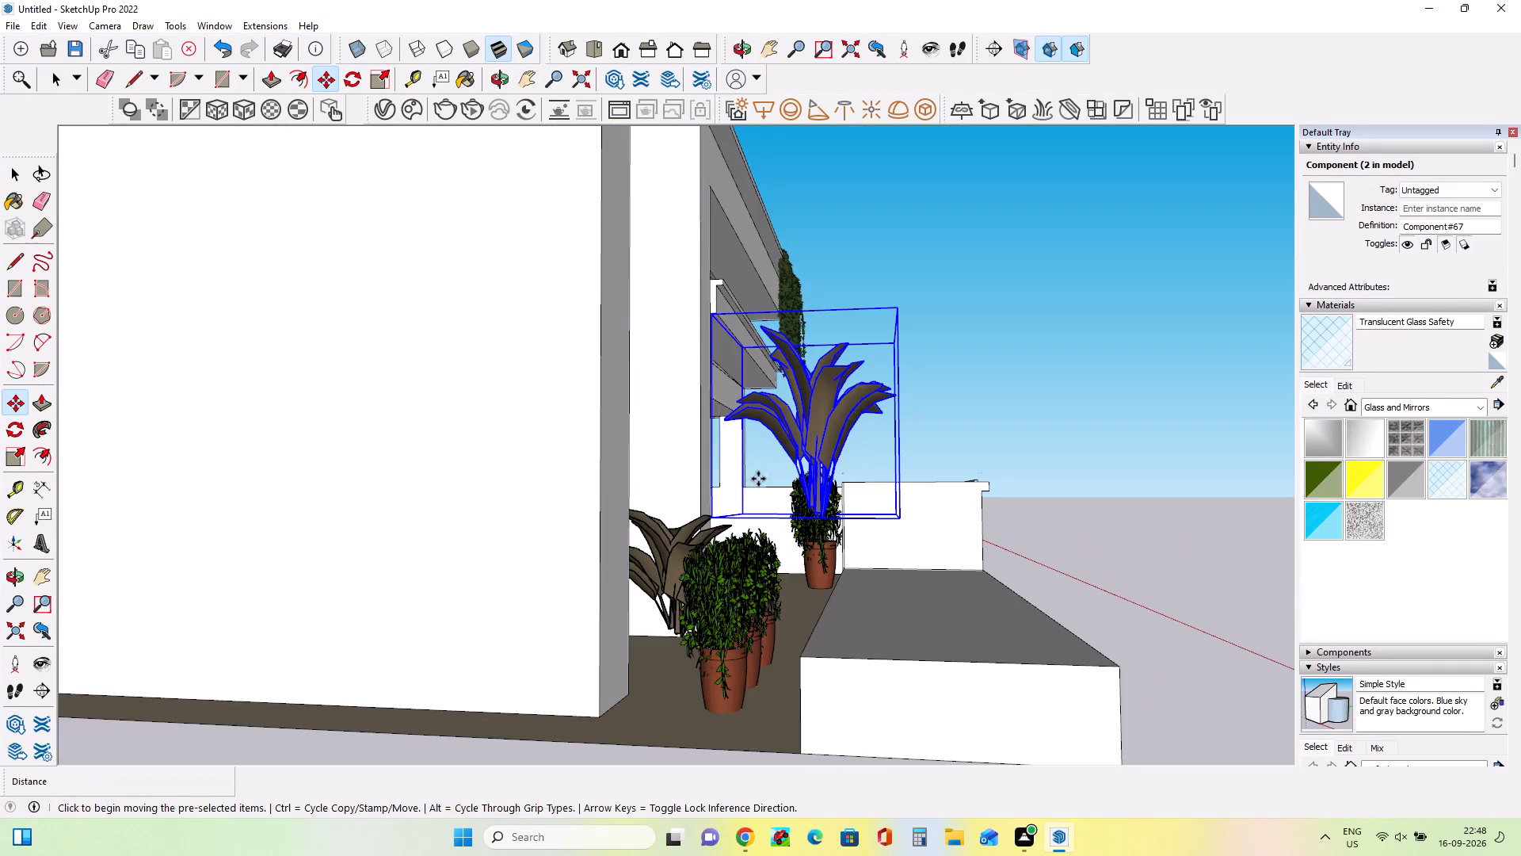
middle_click_drag(758, 479, 726, 525)
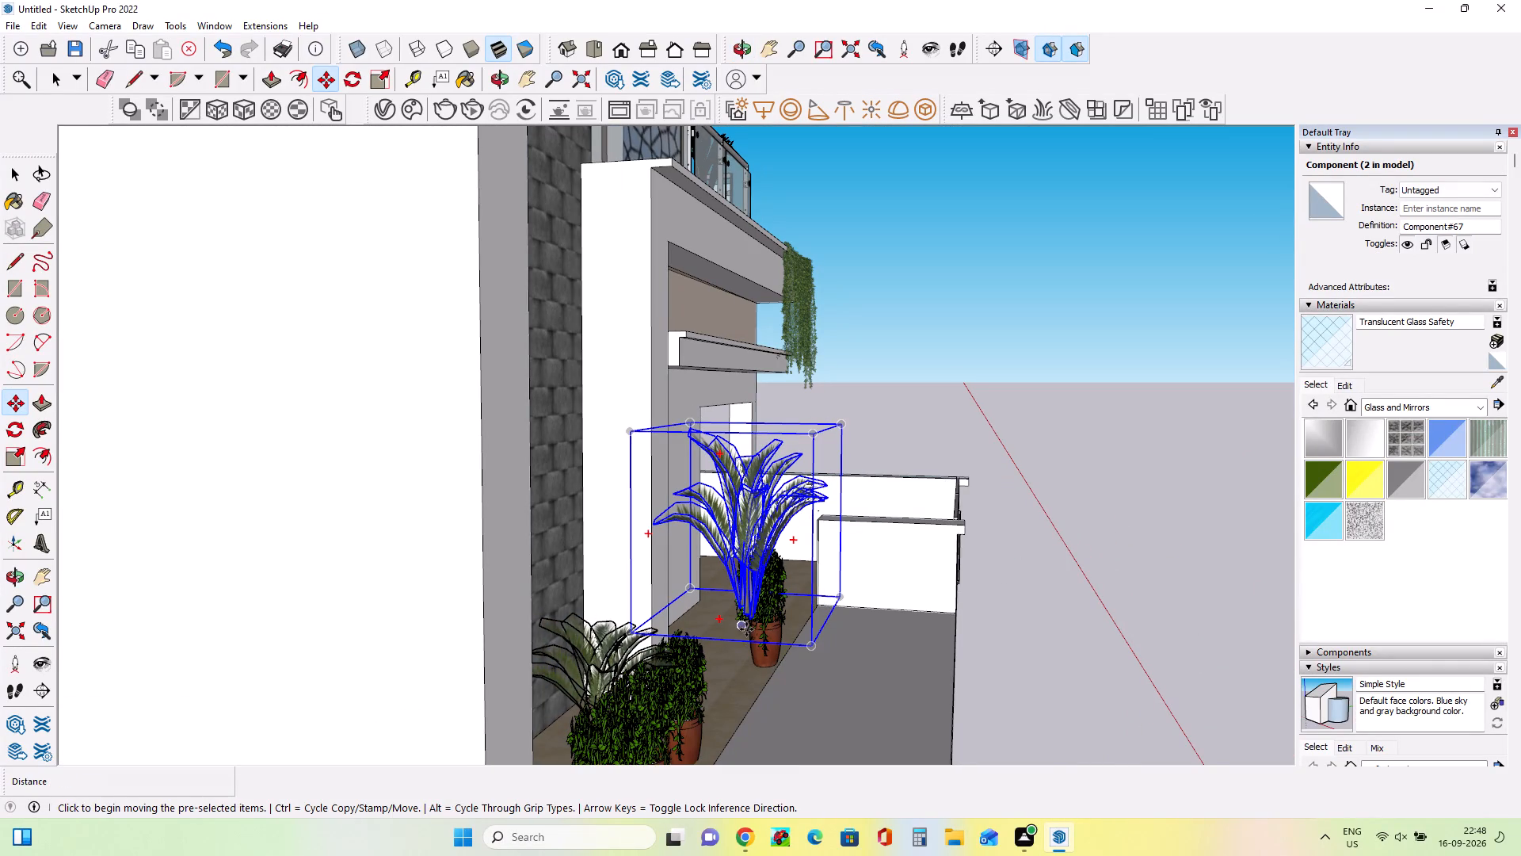
left_click(754, 610)
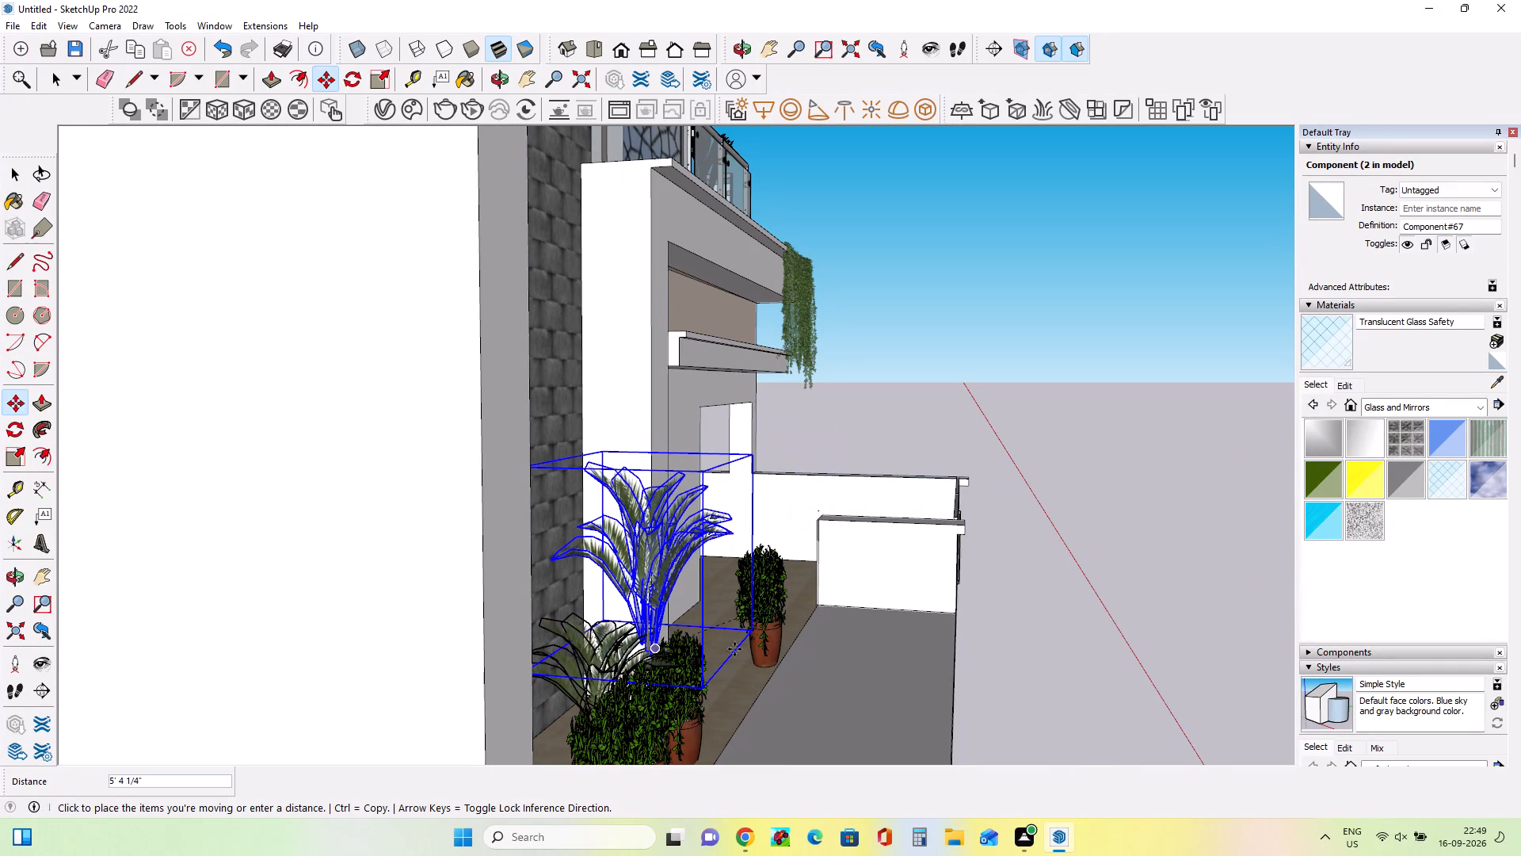
left_click(737, 686)
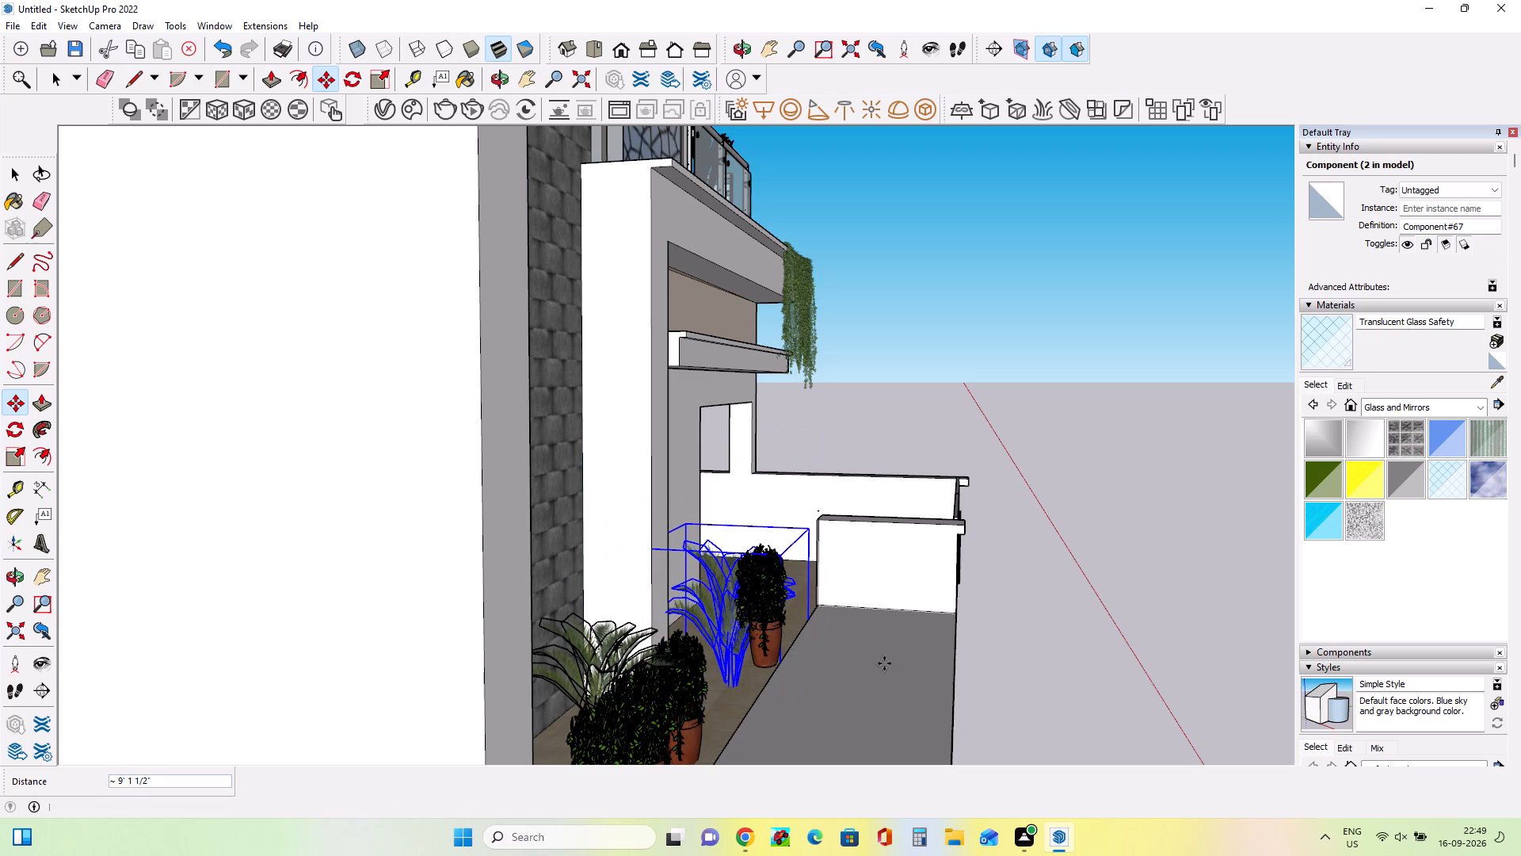
Move the enlarged leafy plant about 5' 3 13/16" back toward the row of pots, over the potted bush by the pillar.
middle_click_drag(885, 663, 507, 685)
scroll(507, 685, "up", 1)
middle_click_drag(536, 514, 424, 639)
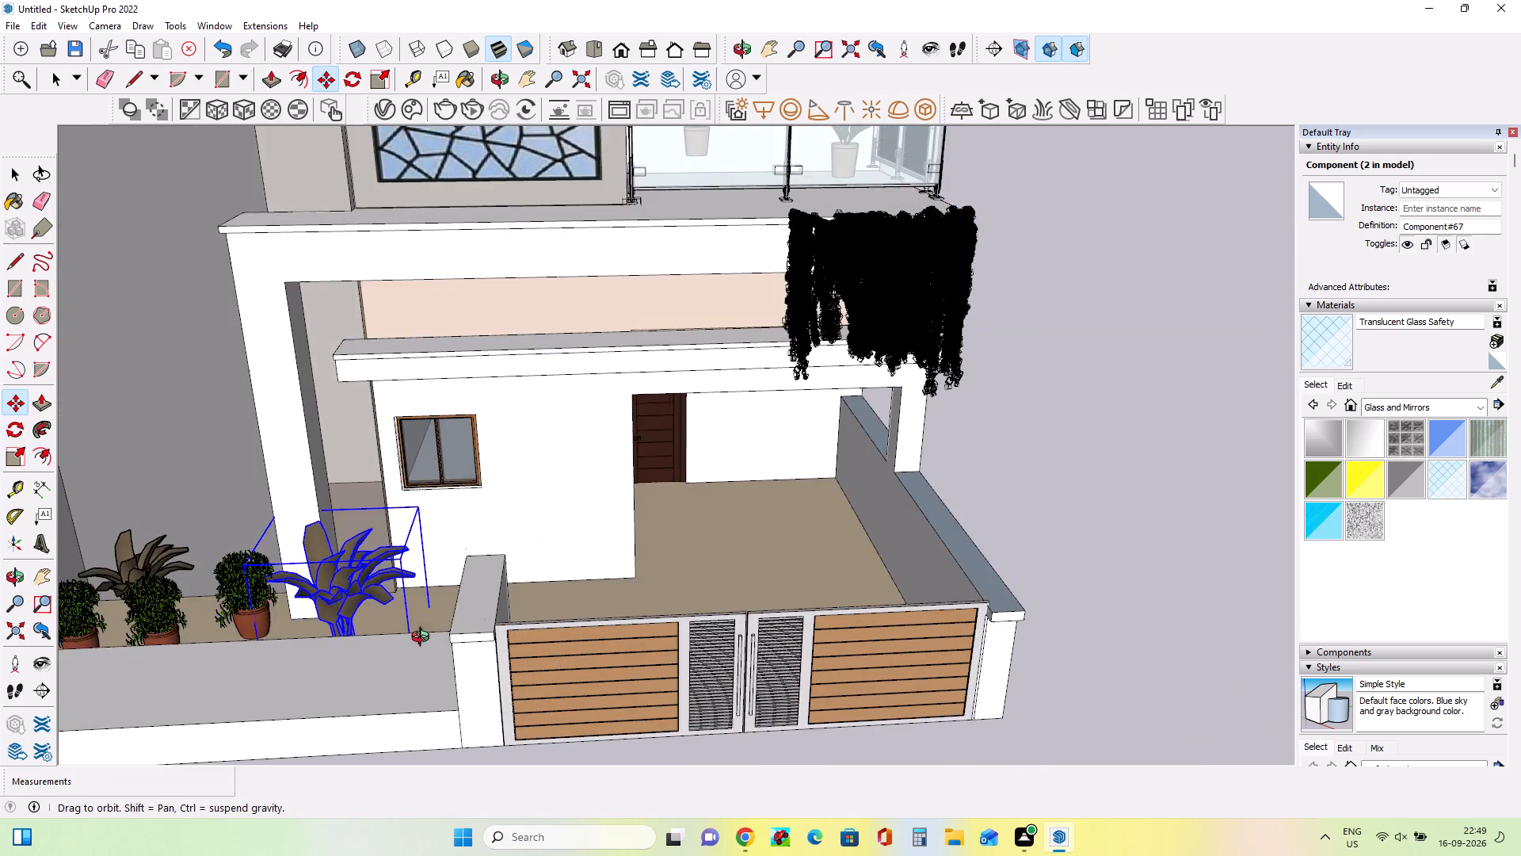
middle_click_drag(424, 639, 406, 712)
left_click(359, 636)
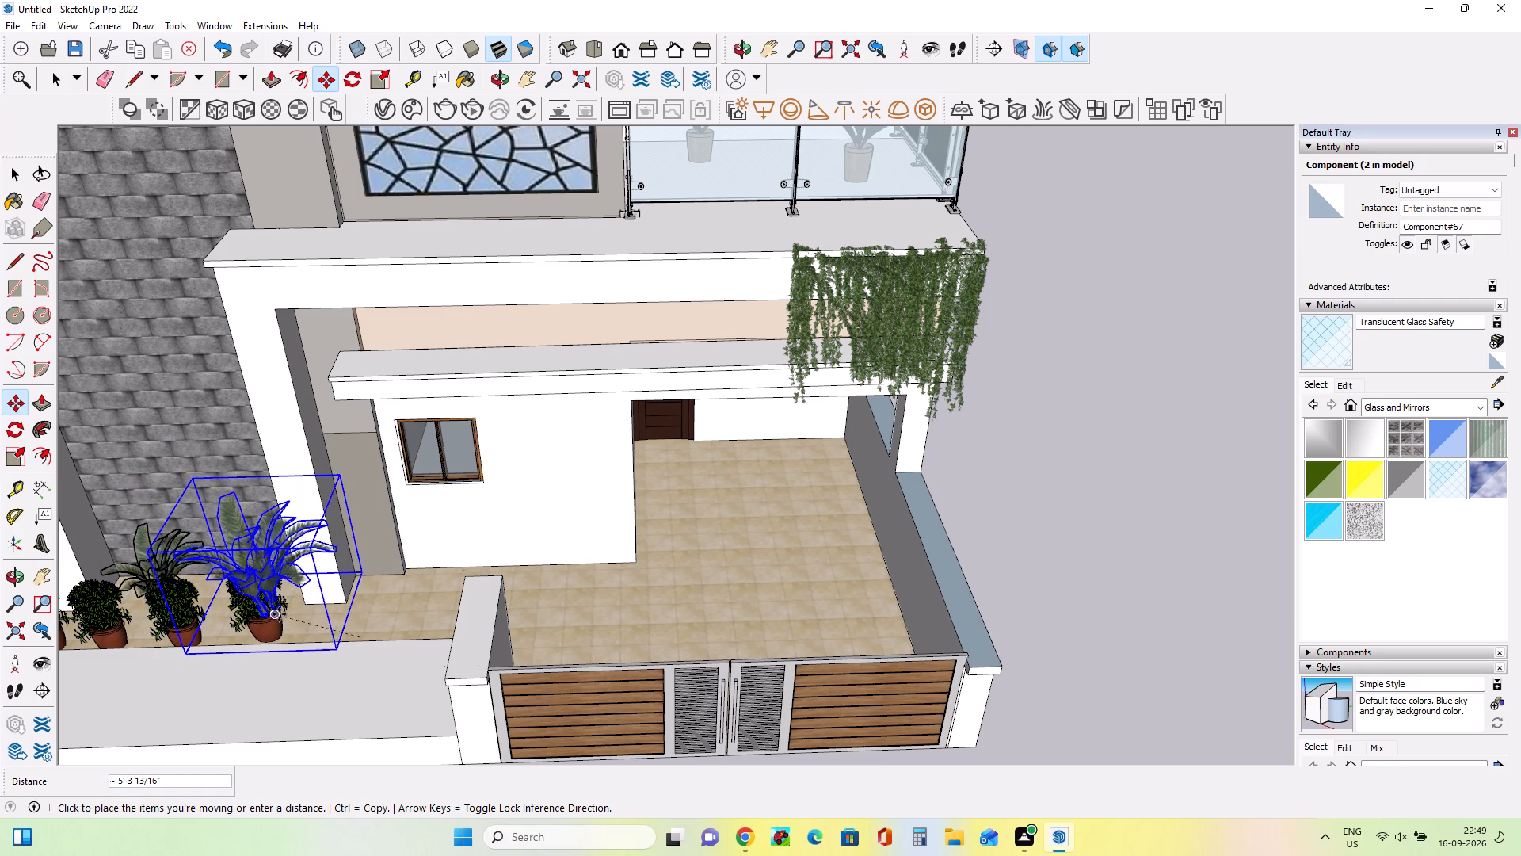
double_click(279, 614)
Reposition the enlarged leafy plant near the pillar's base using a locked direction, finishing with a free move of about 4' 4 7/16".
key("Down")
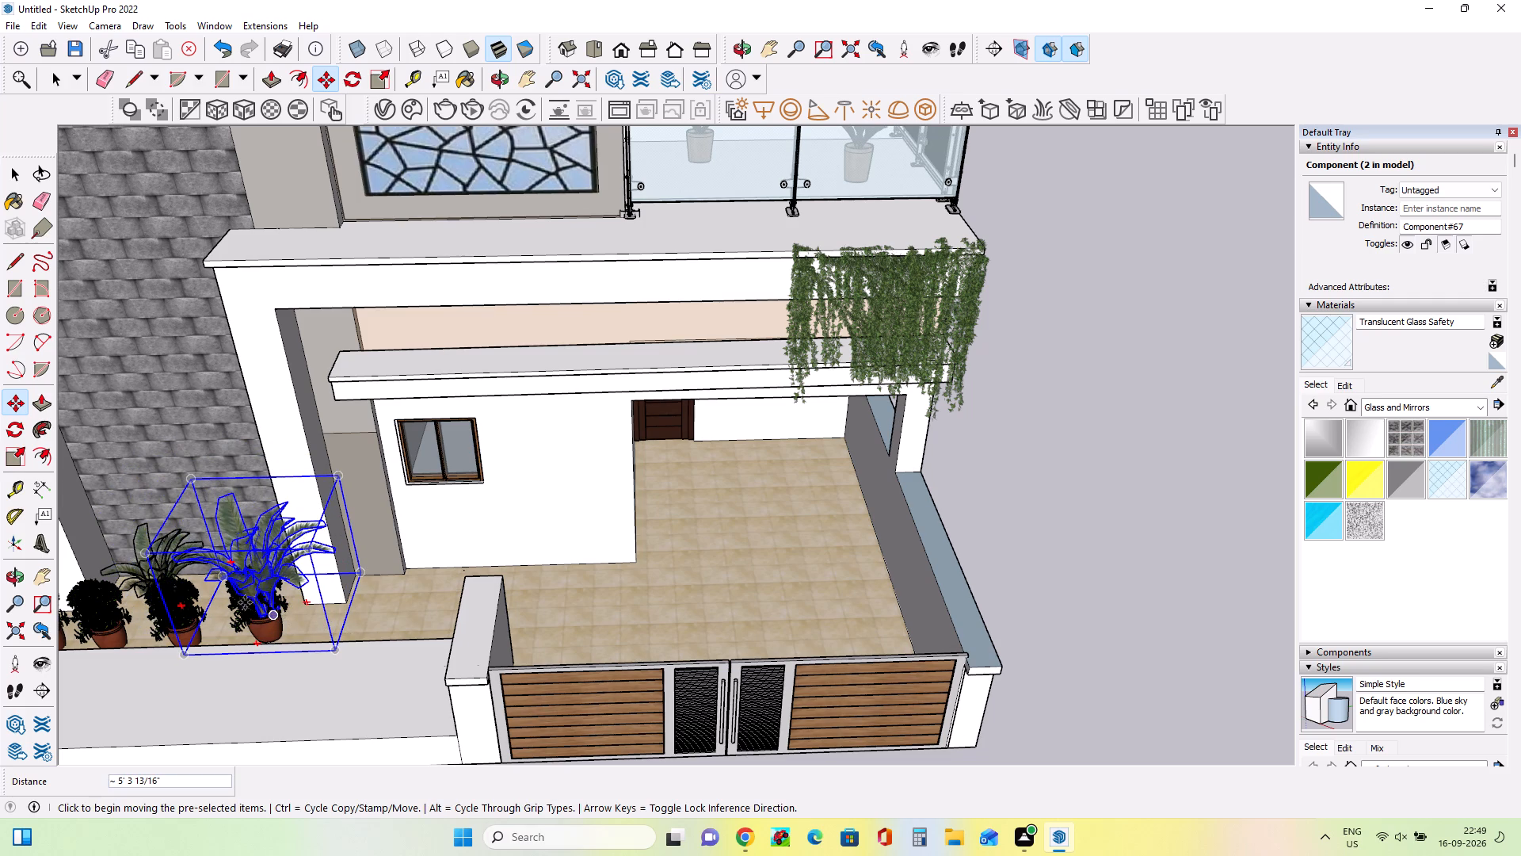
left_click(283, 617)
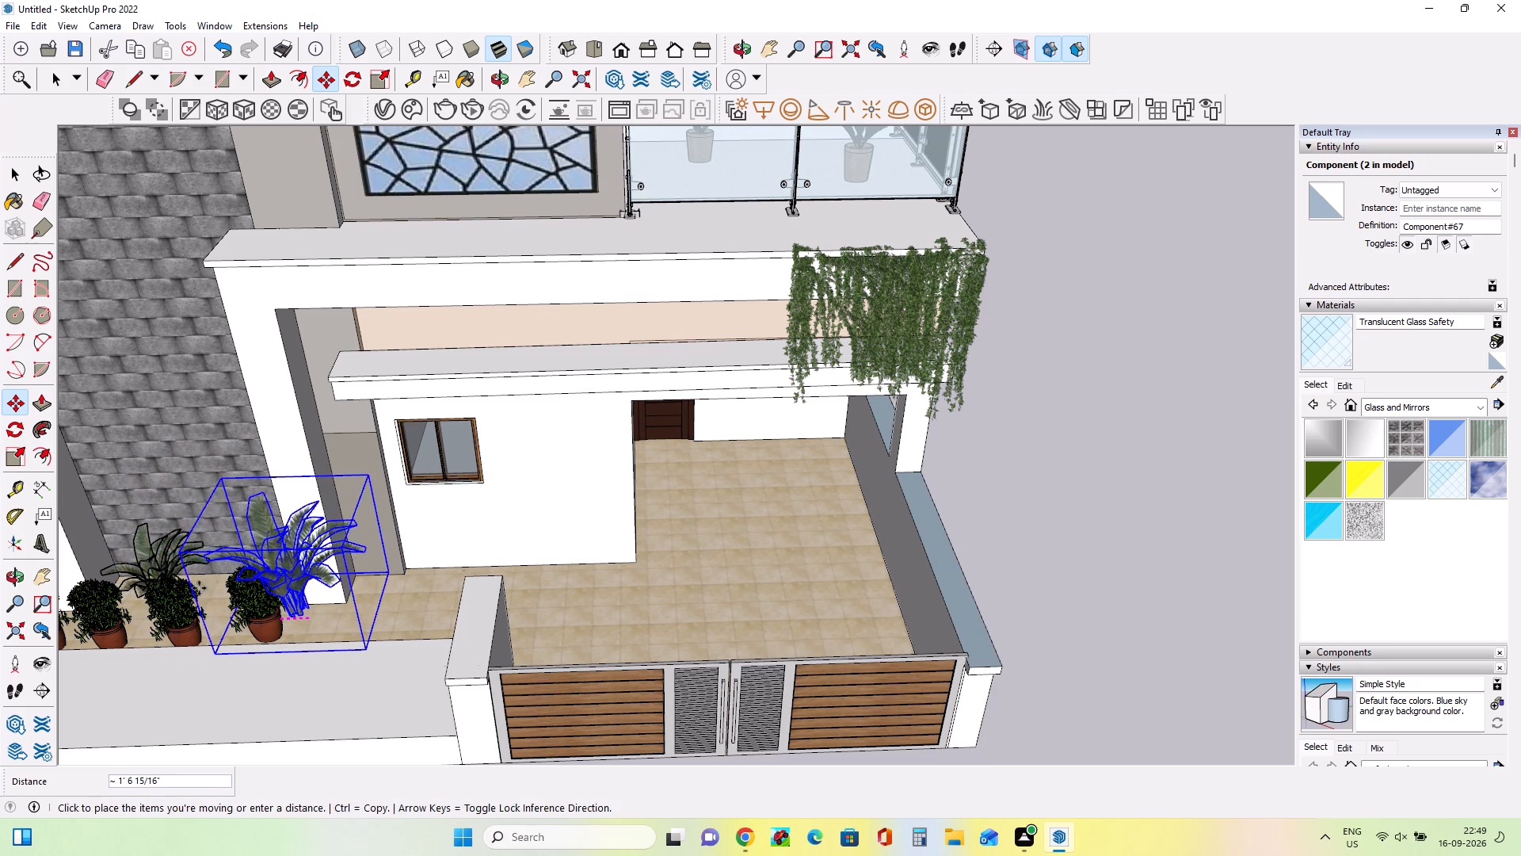
key("Down")
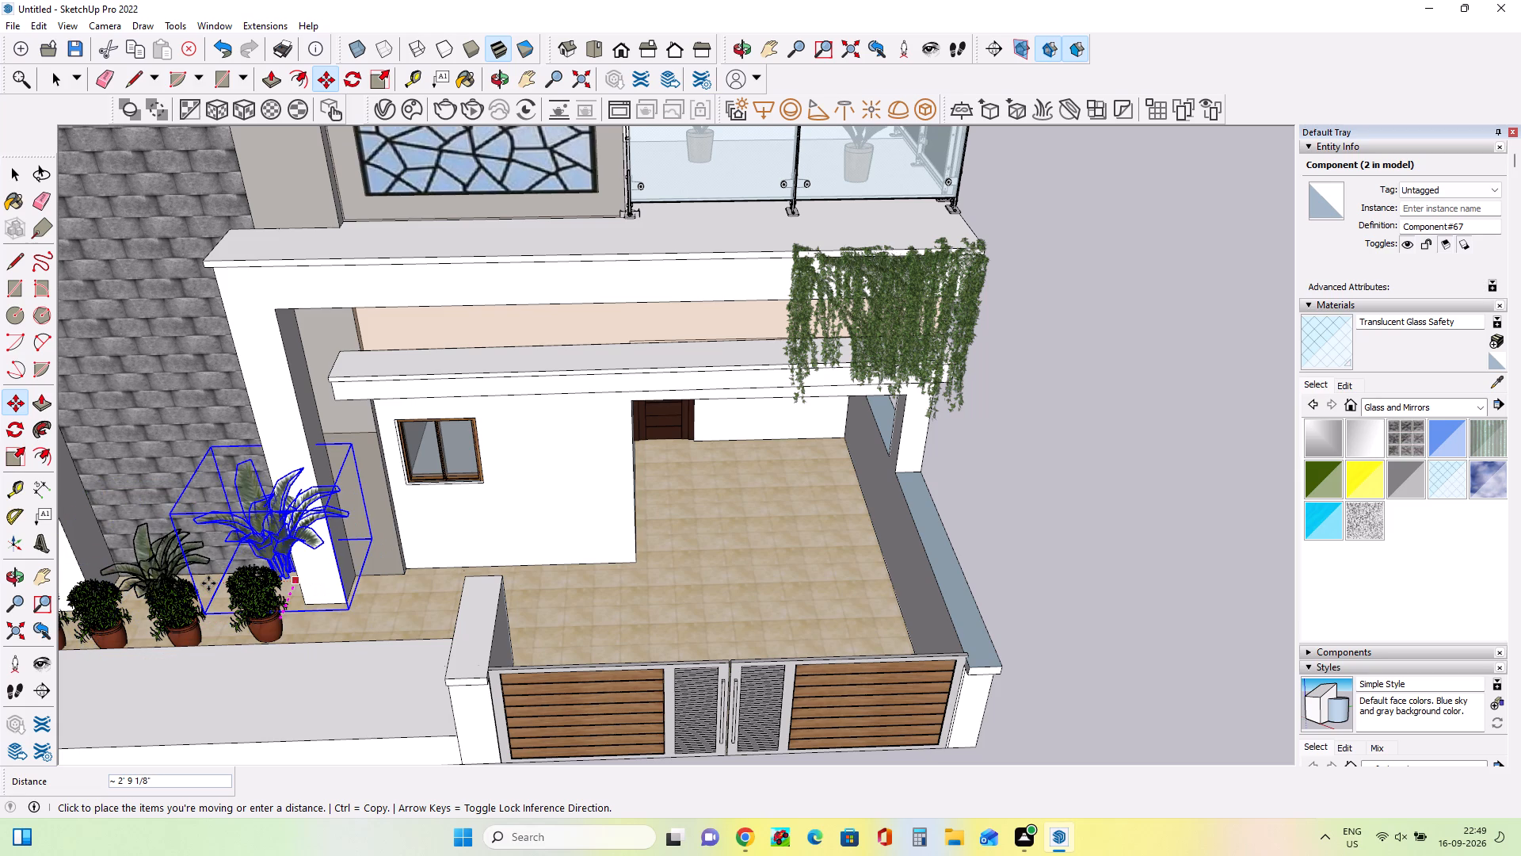
middle_click_drag(307, 575, 542, 536)
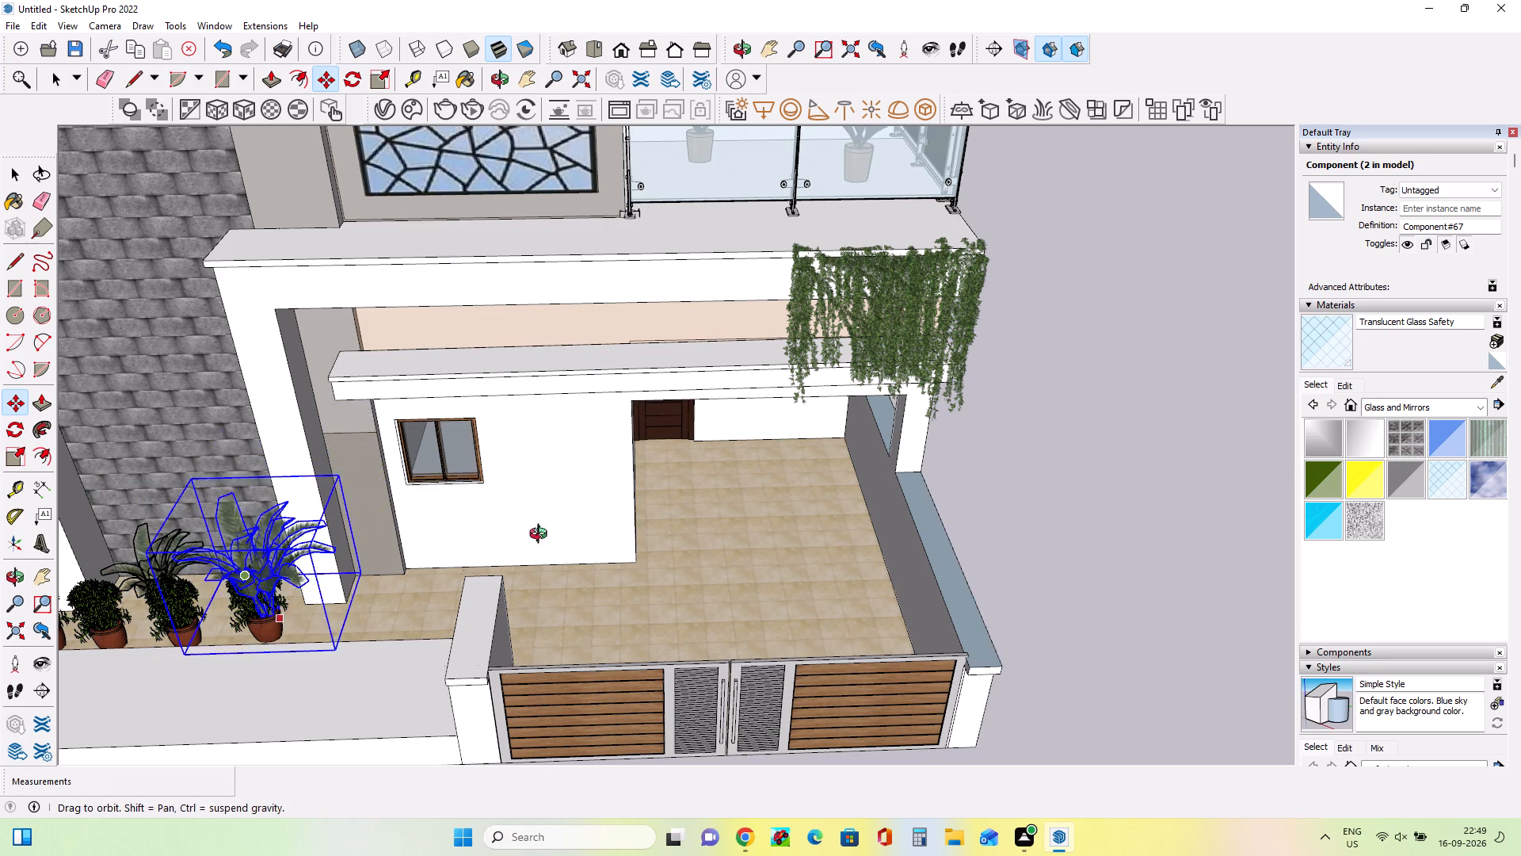
middle_click_drag(542, 536, 638, 492)
scroll(377, 510, "down", 8)
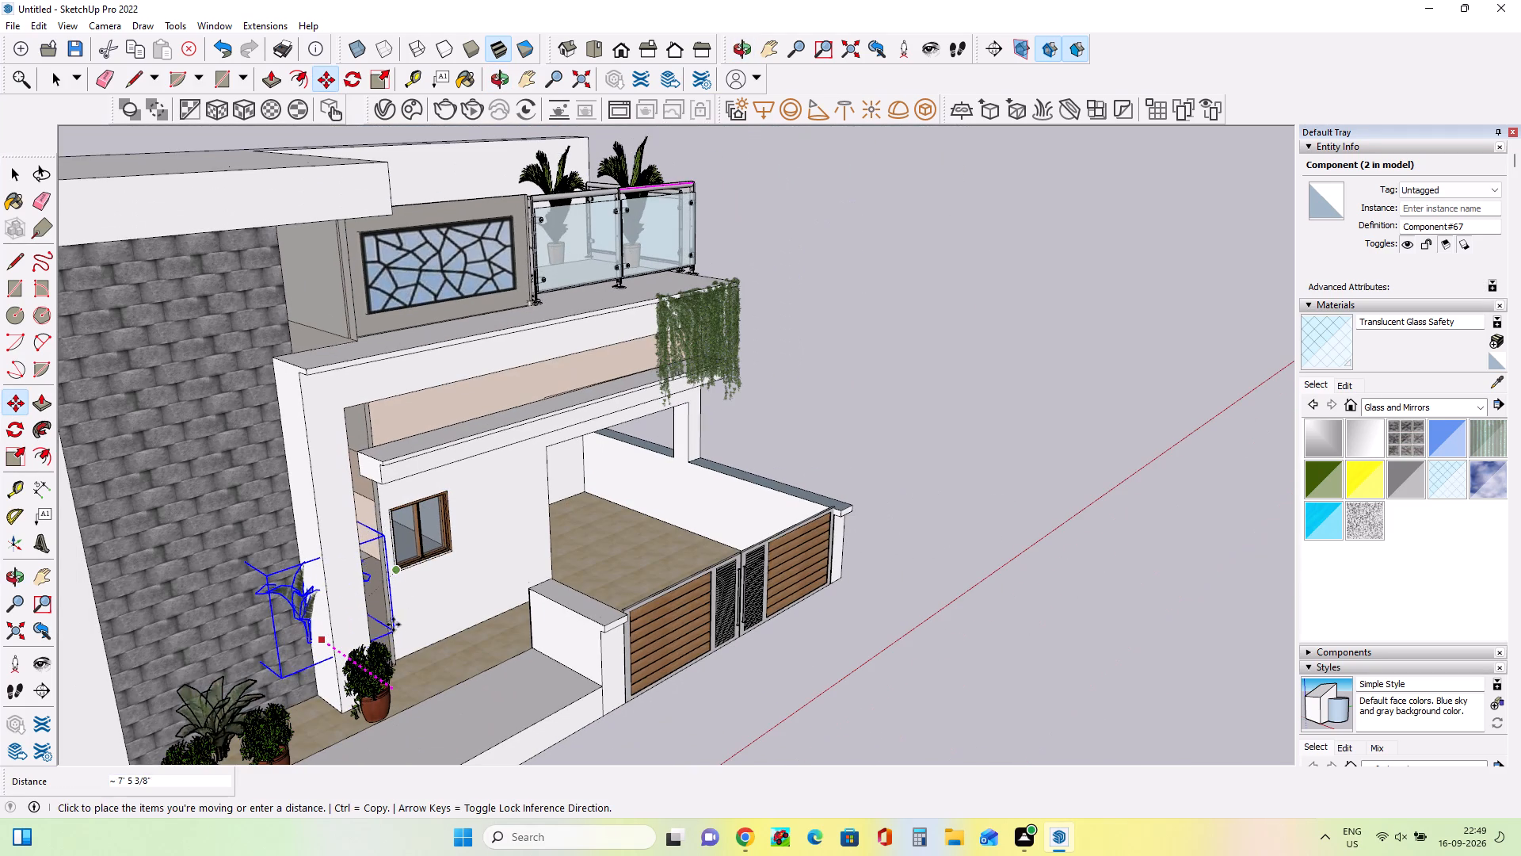
left_click(302, 736)
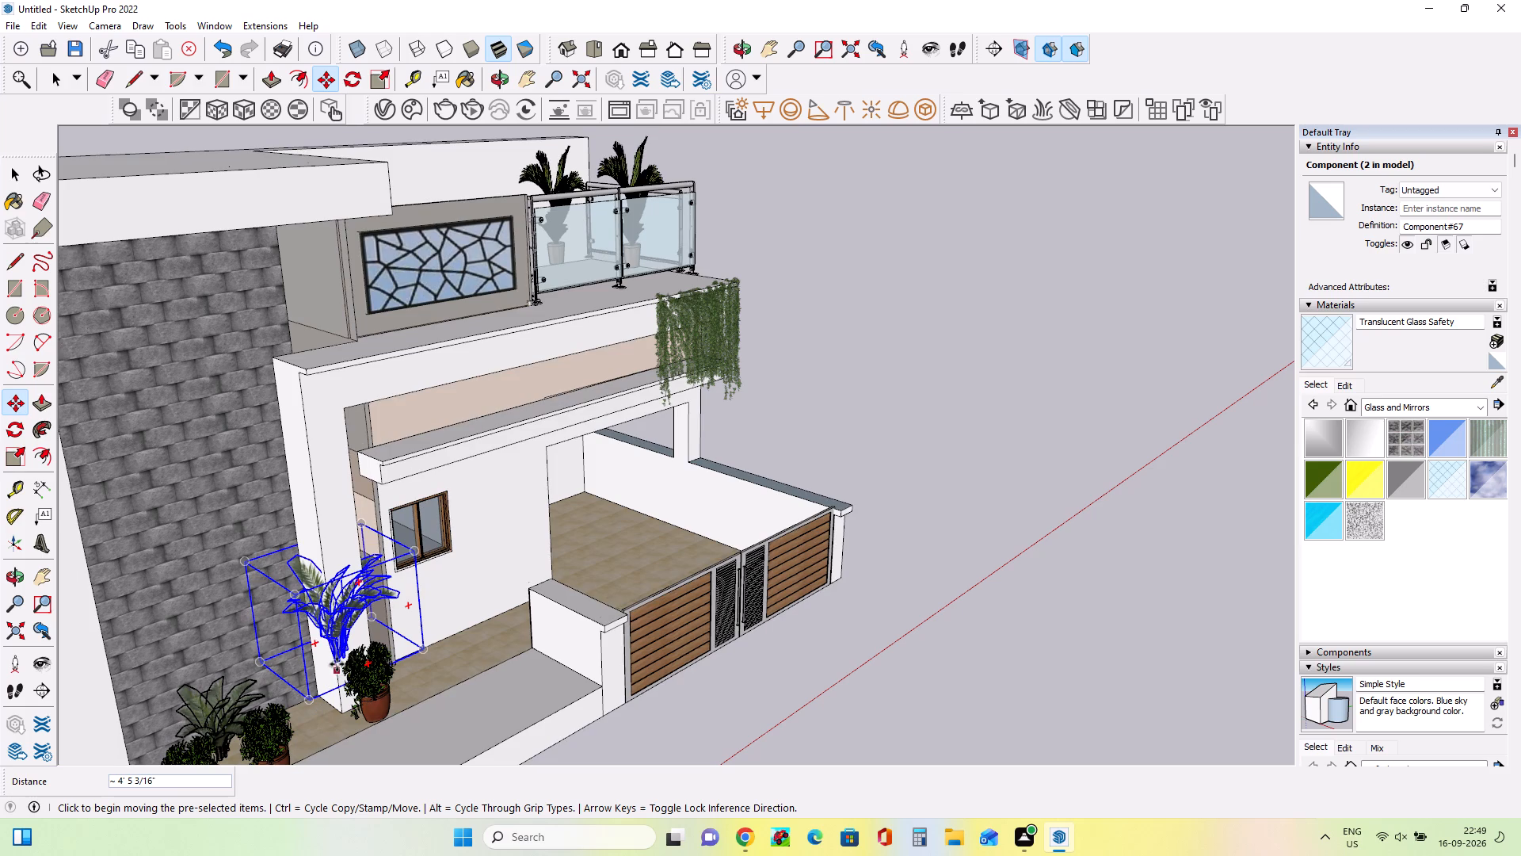
left_click(337, 663)
left_click(310, 713)
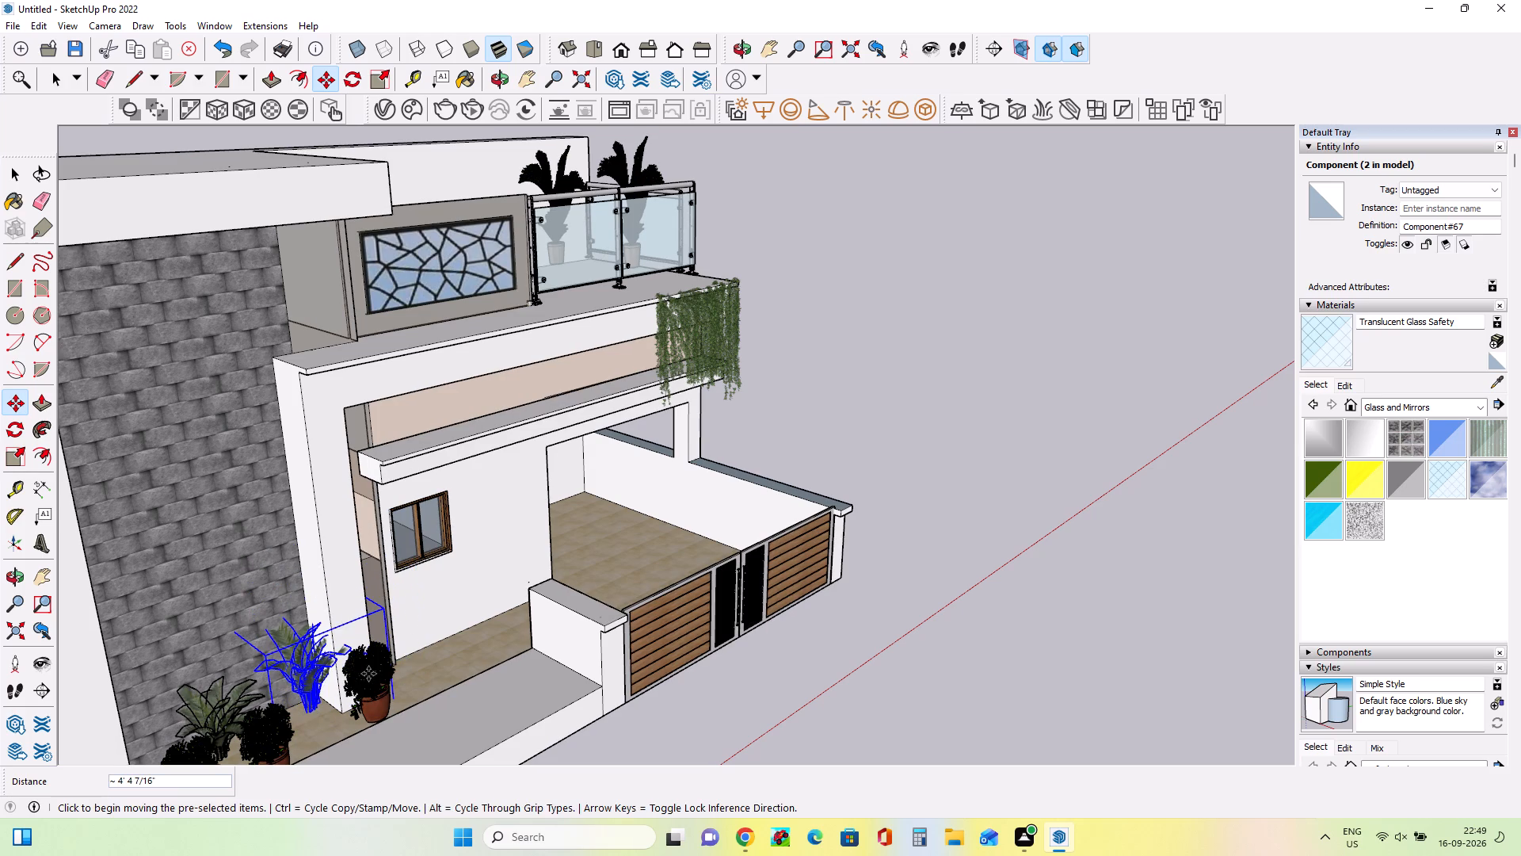
Move the enlarged leafy plant about 5' 13/16" into the gap between the two potted bushes nearest the pillar.
middle_click_drag(375, 671, 165, 709)
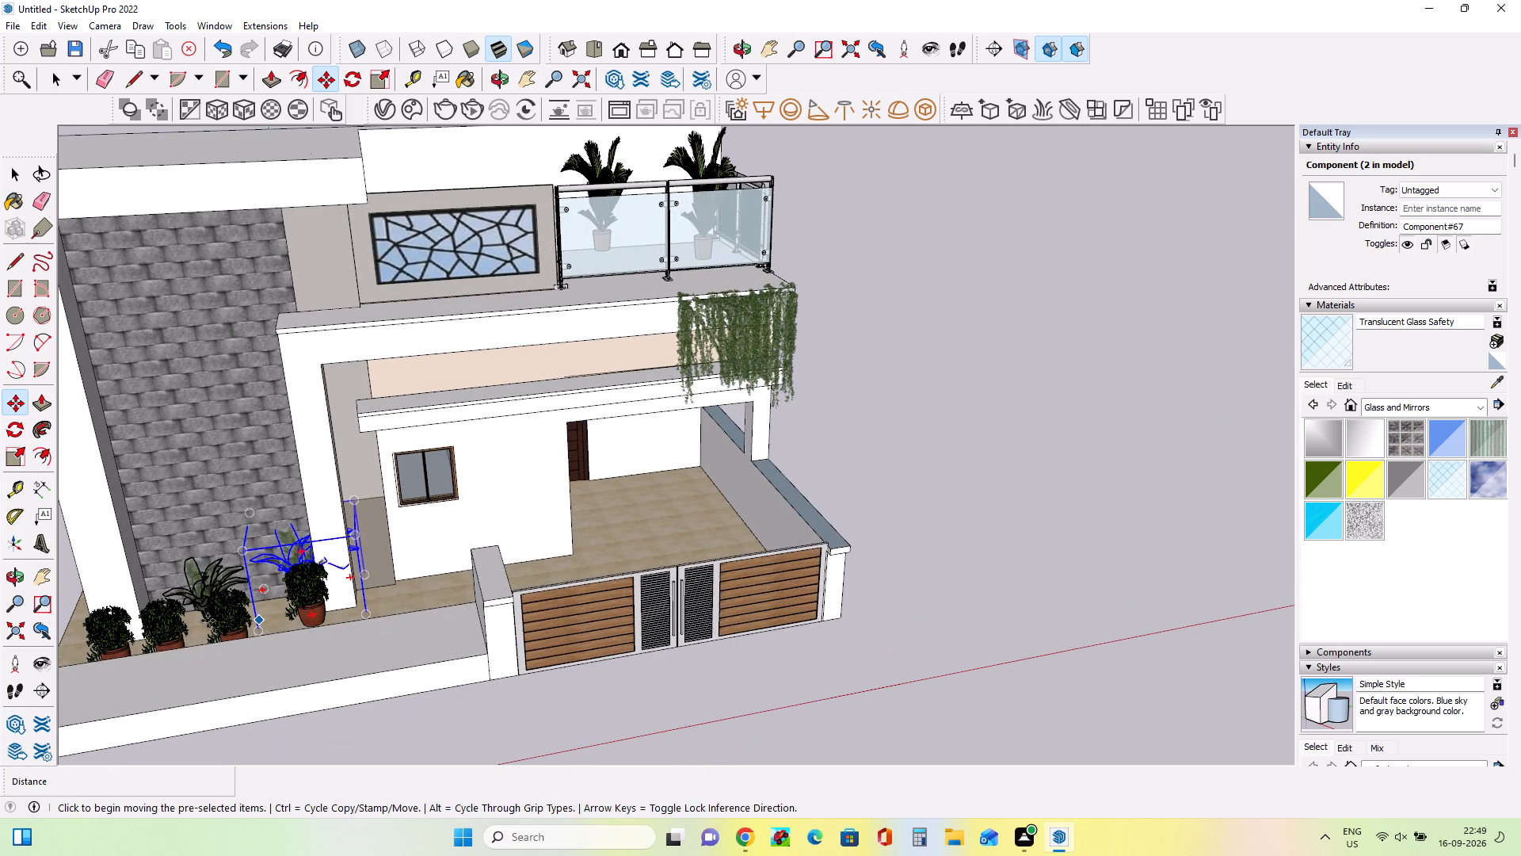
scroll(208, 621, "up", 8)
scroll(299, 598, "up", 8)
middle_click_drag(266, 569, 267, 569)
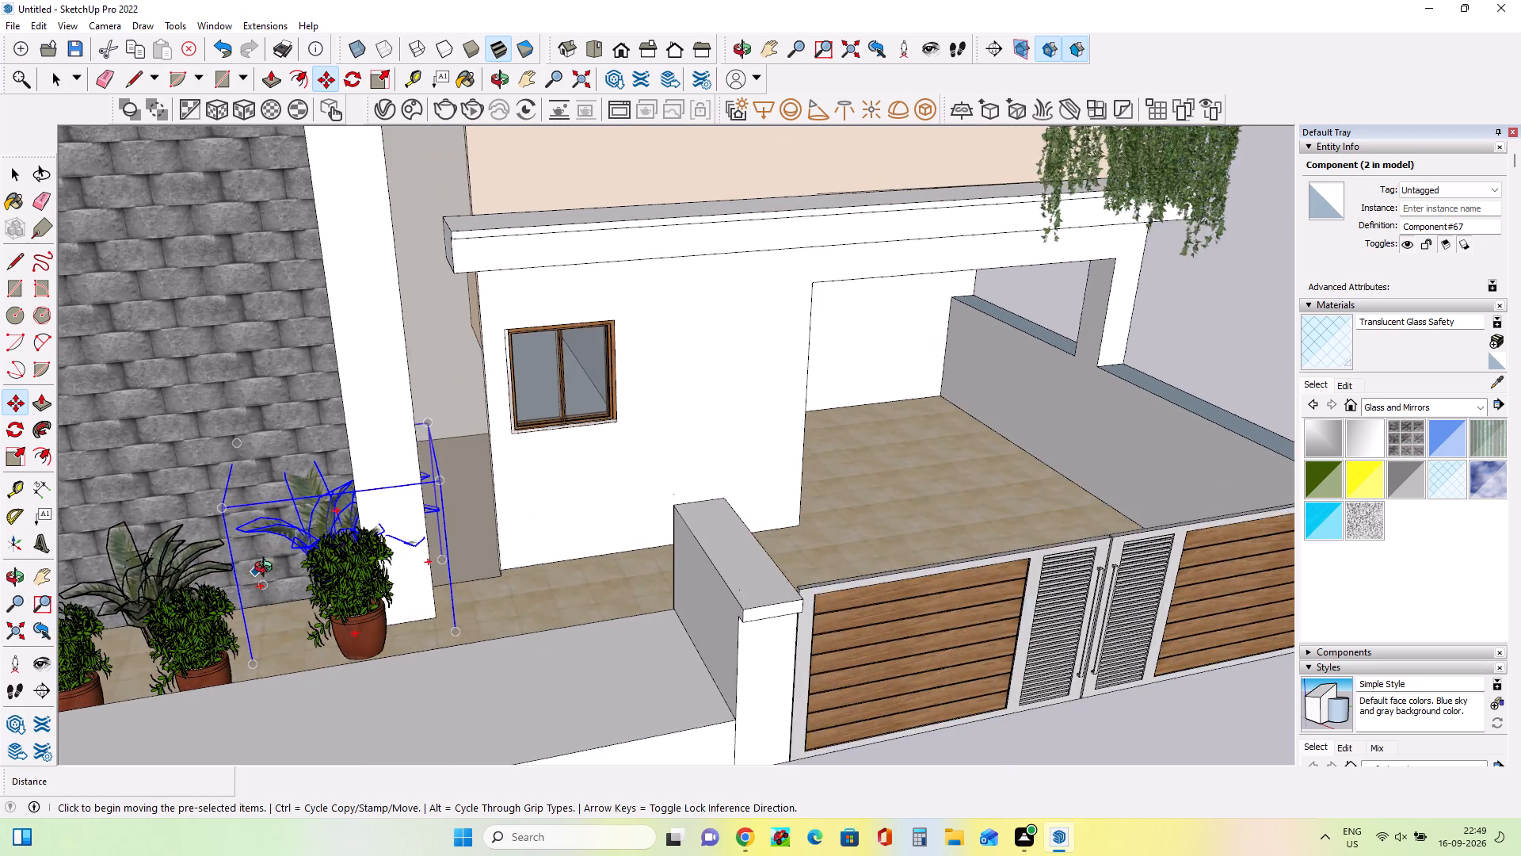
middle_click_drag(267, 569, 406, 554)
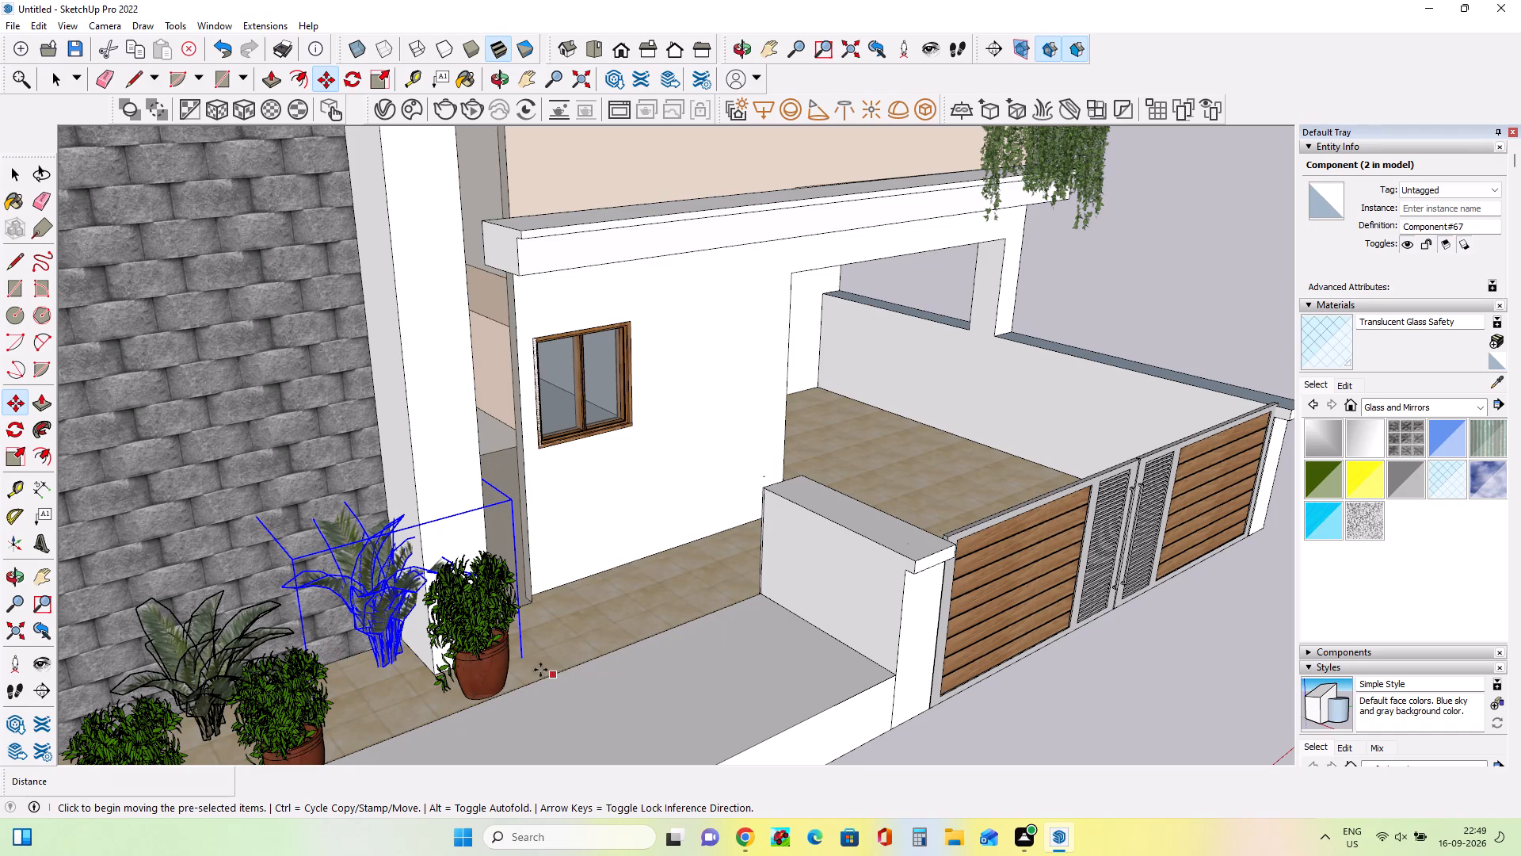
left_click(529, 660)
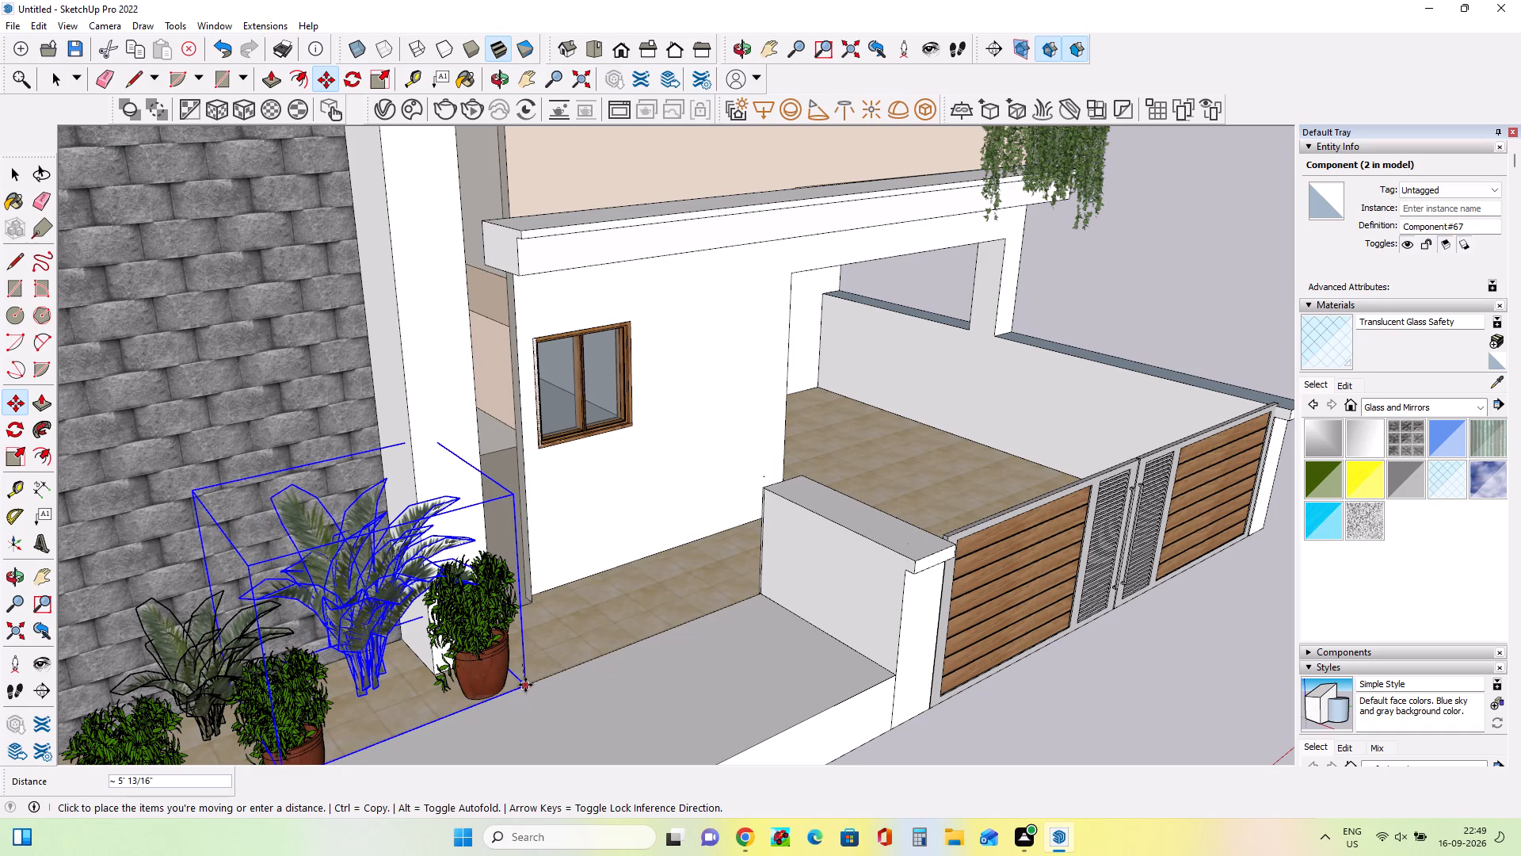
double_click(525, 685)
Clear the selection and examine the plant arrangement along the boundary wall up close and against the whole front elevation.
middle_click_drag(639, 621, 629, 602)
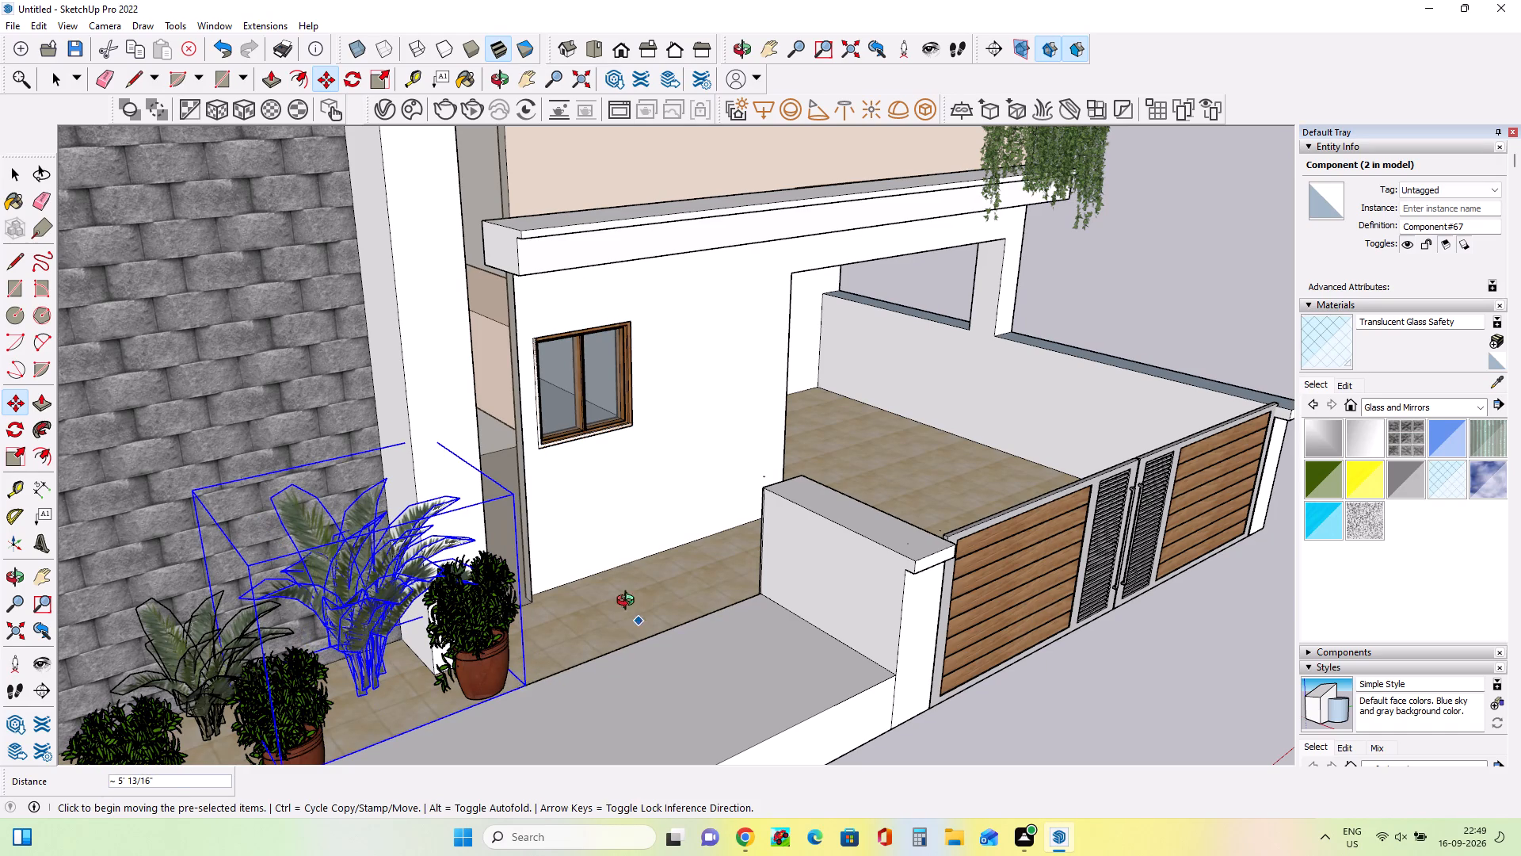
middle_click_drag(629, 602, 400, 498)
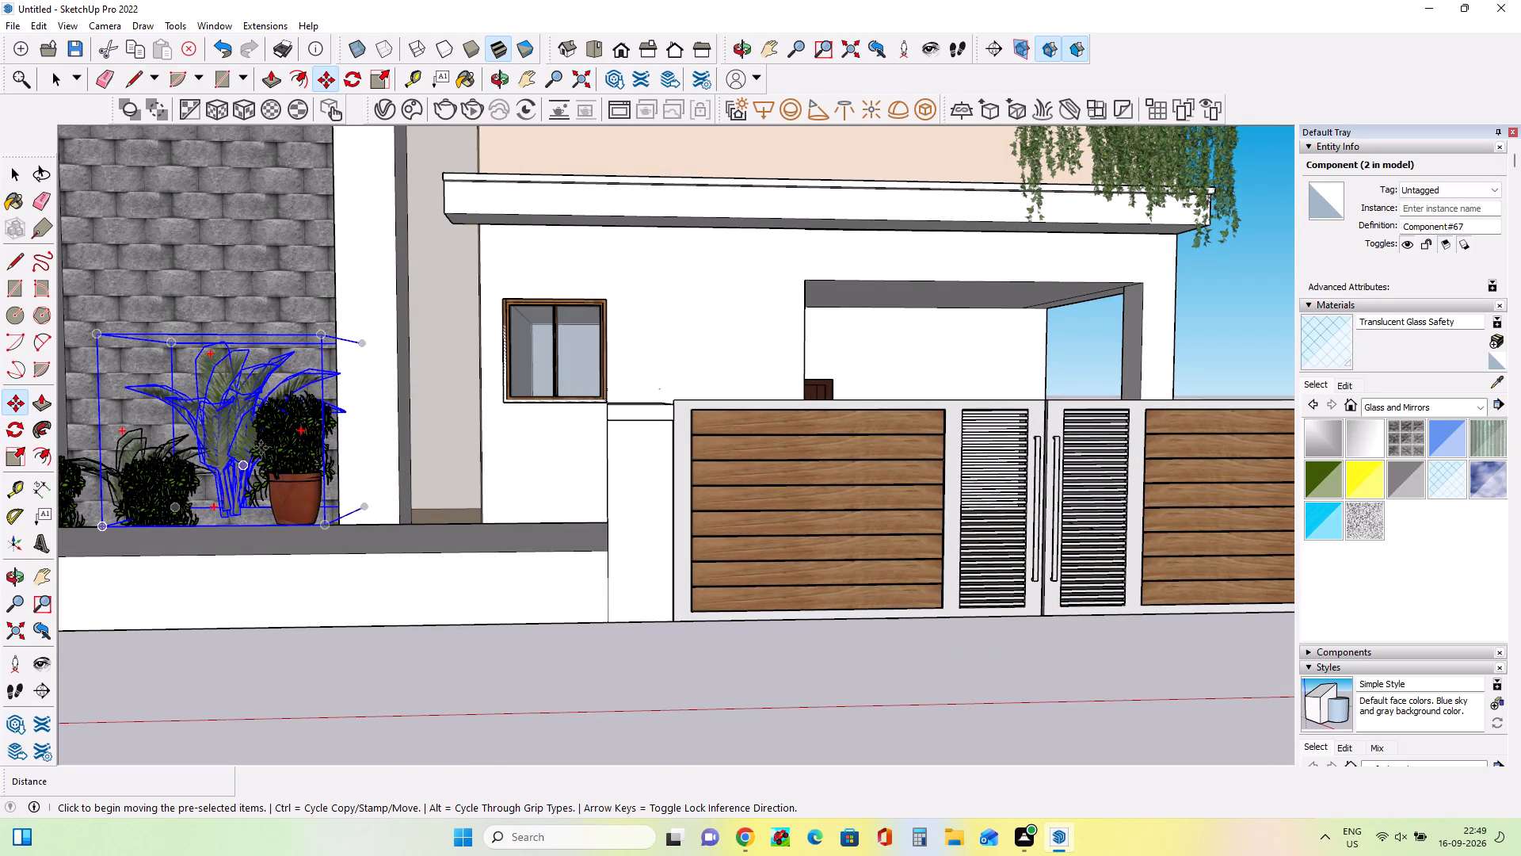
scroll(264, 446, "down", 4)
middle_click_drag(265, 454, 276, 555)
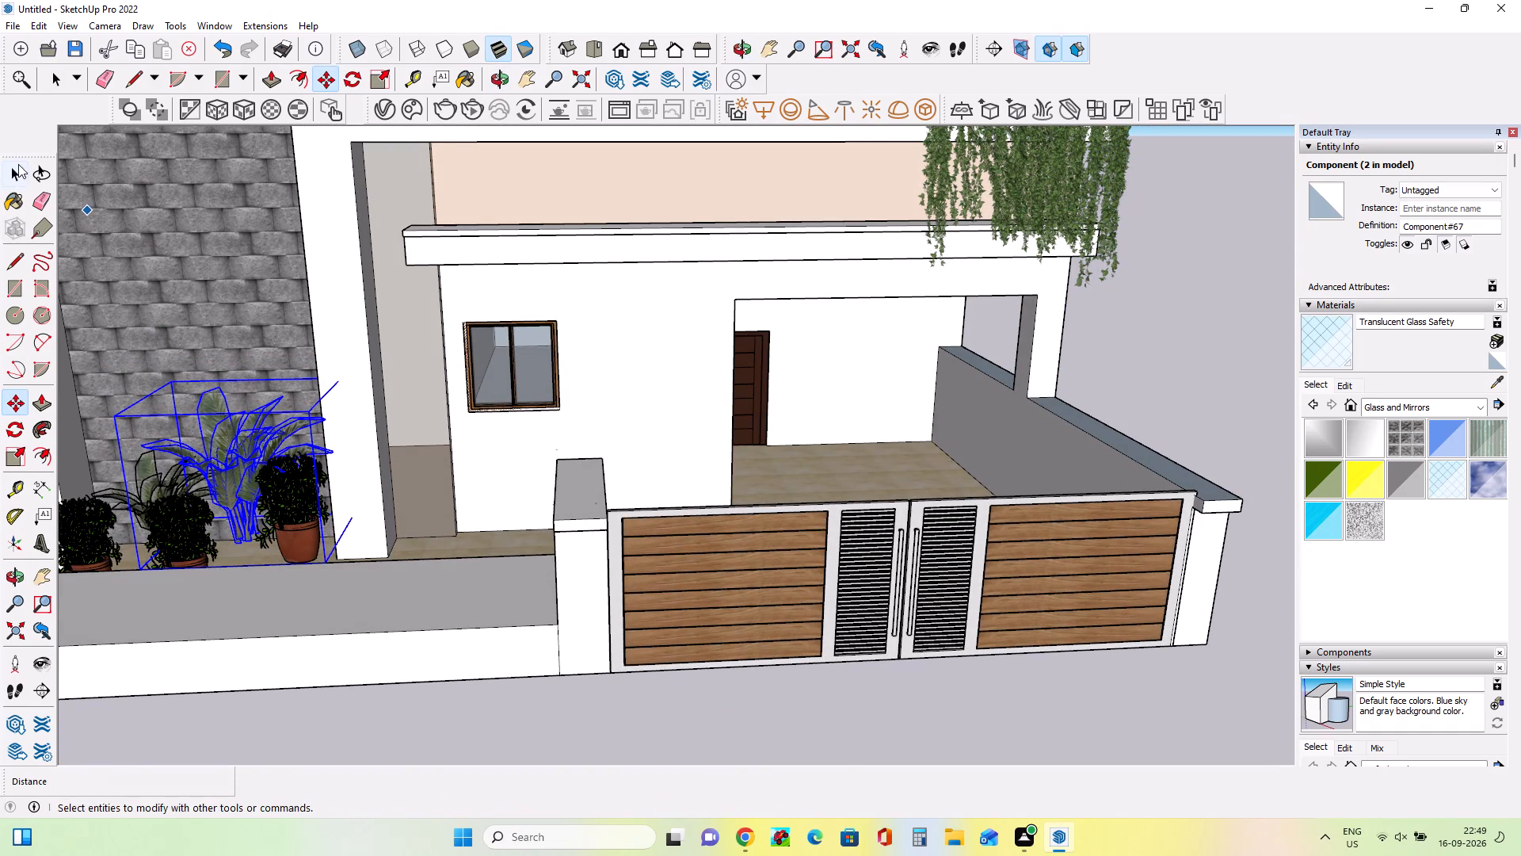
left_click(10, 172)
left_click(297, 694)
scroll(303, 653, "down", 2)
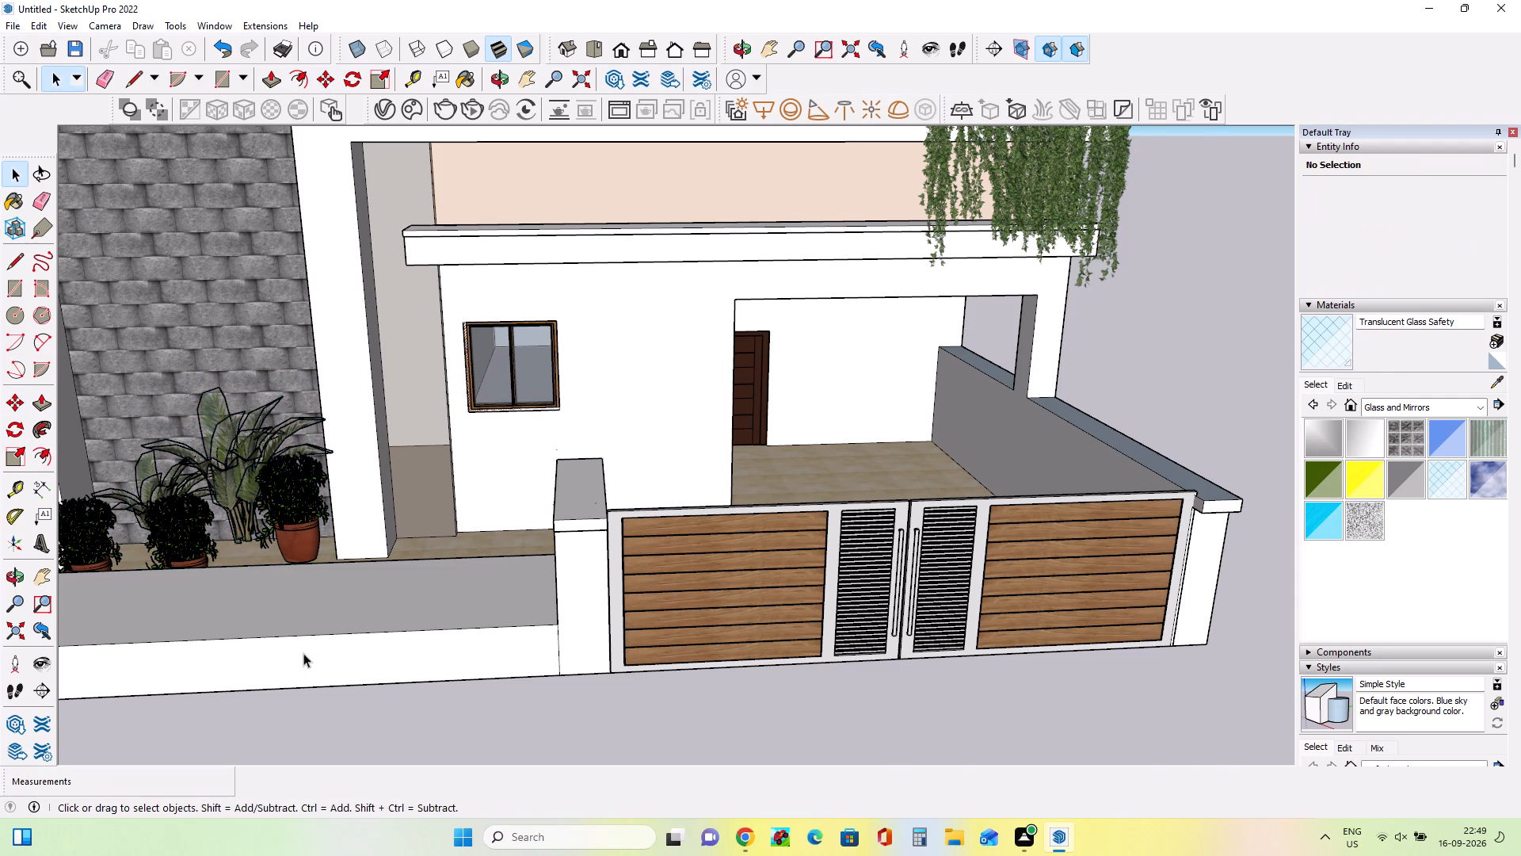
scroll(303, 653, "down", 8)
middle_click_drag(303, 653, 475, 445)
scroll(467, 436, "down", 4)
scroll(524, 478, "down", 5)
middle_click_drag(547, 451, 494, 665)
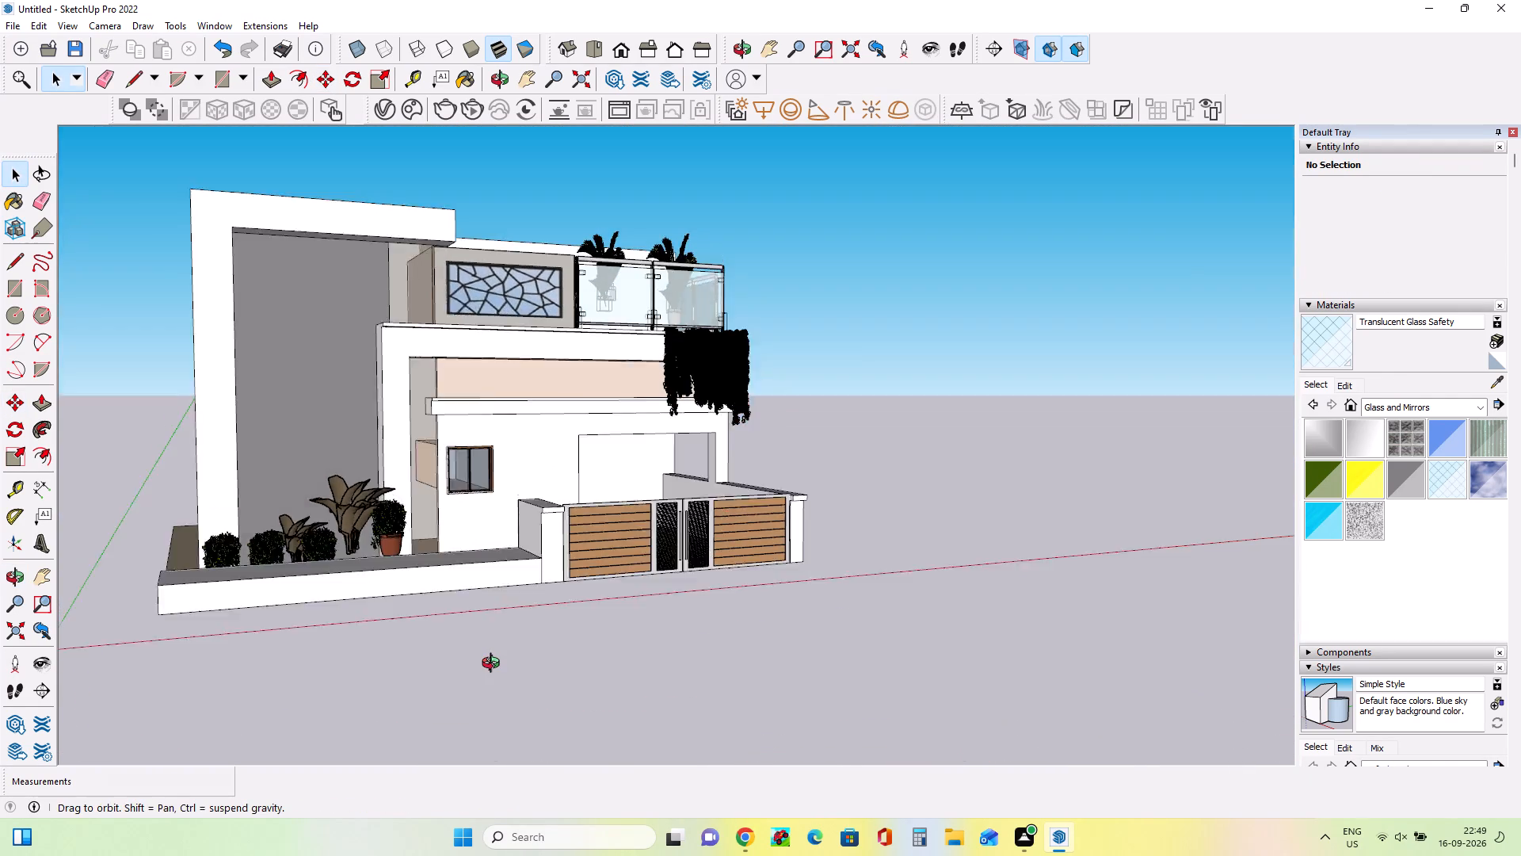
Move the enlarged leafy plant near the pillar about 2' 3 3/16" toward the front boundary wall.
middle_click_drag(494, 665, 482, 720)
left_click(364, 583)
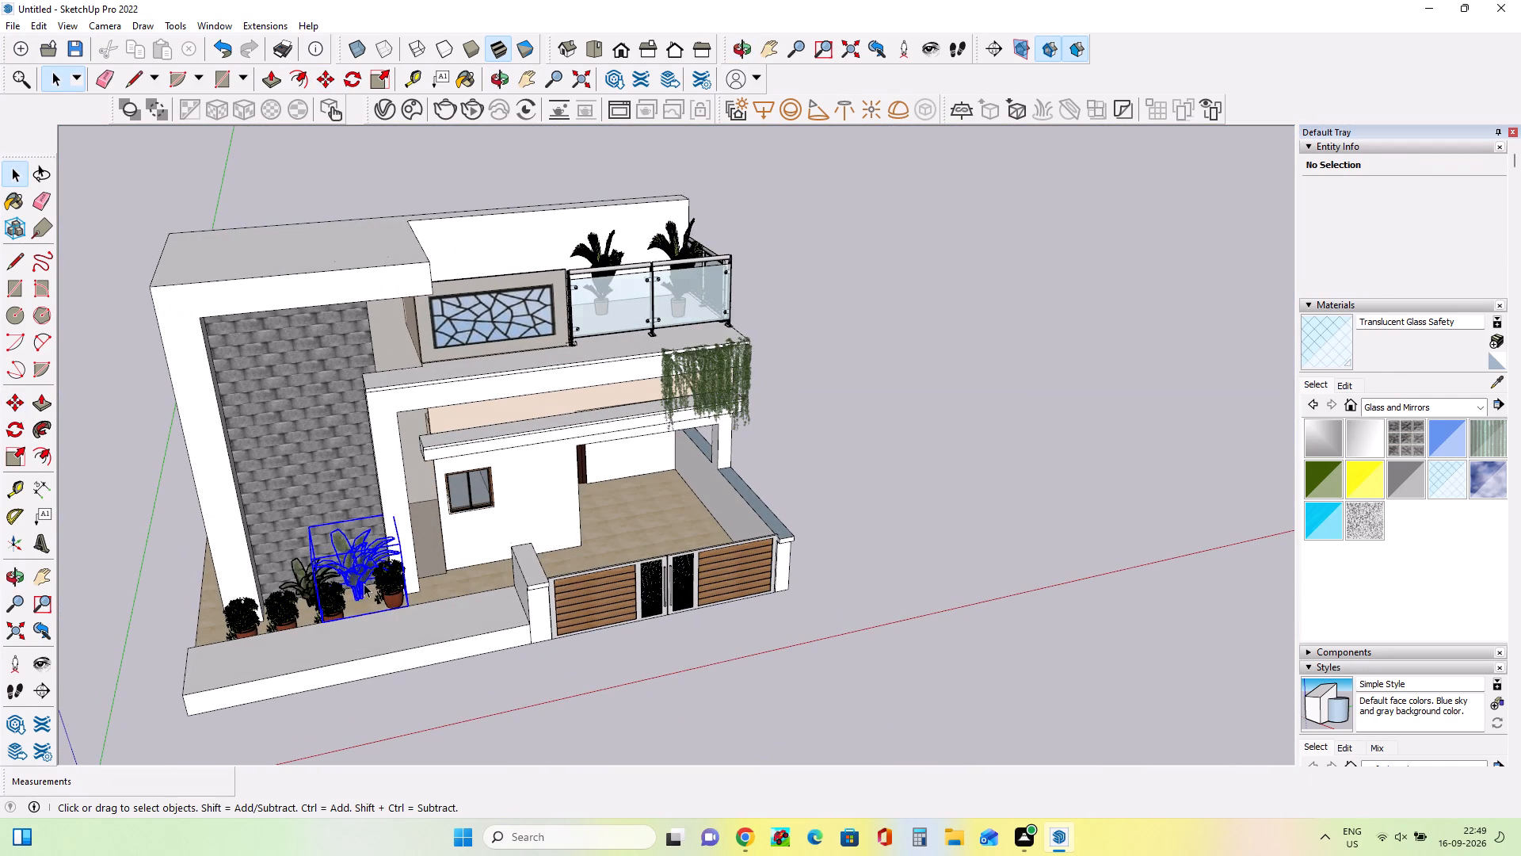
left_click(13, 401)
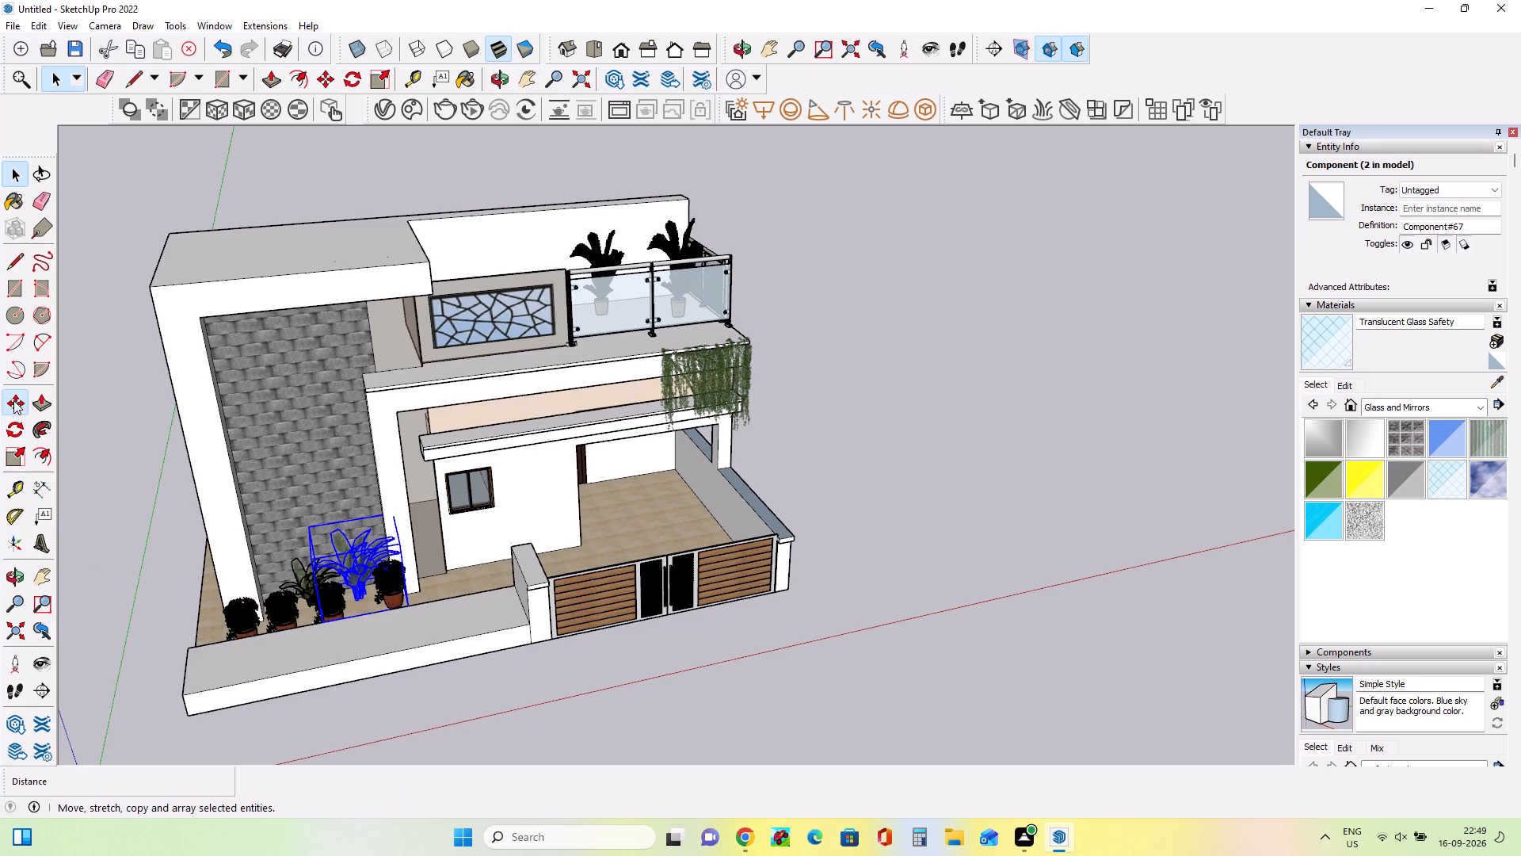
left_click(358, 600)
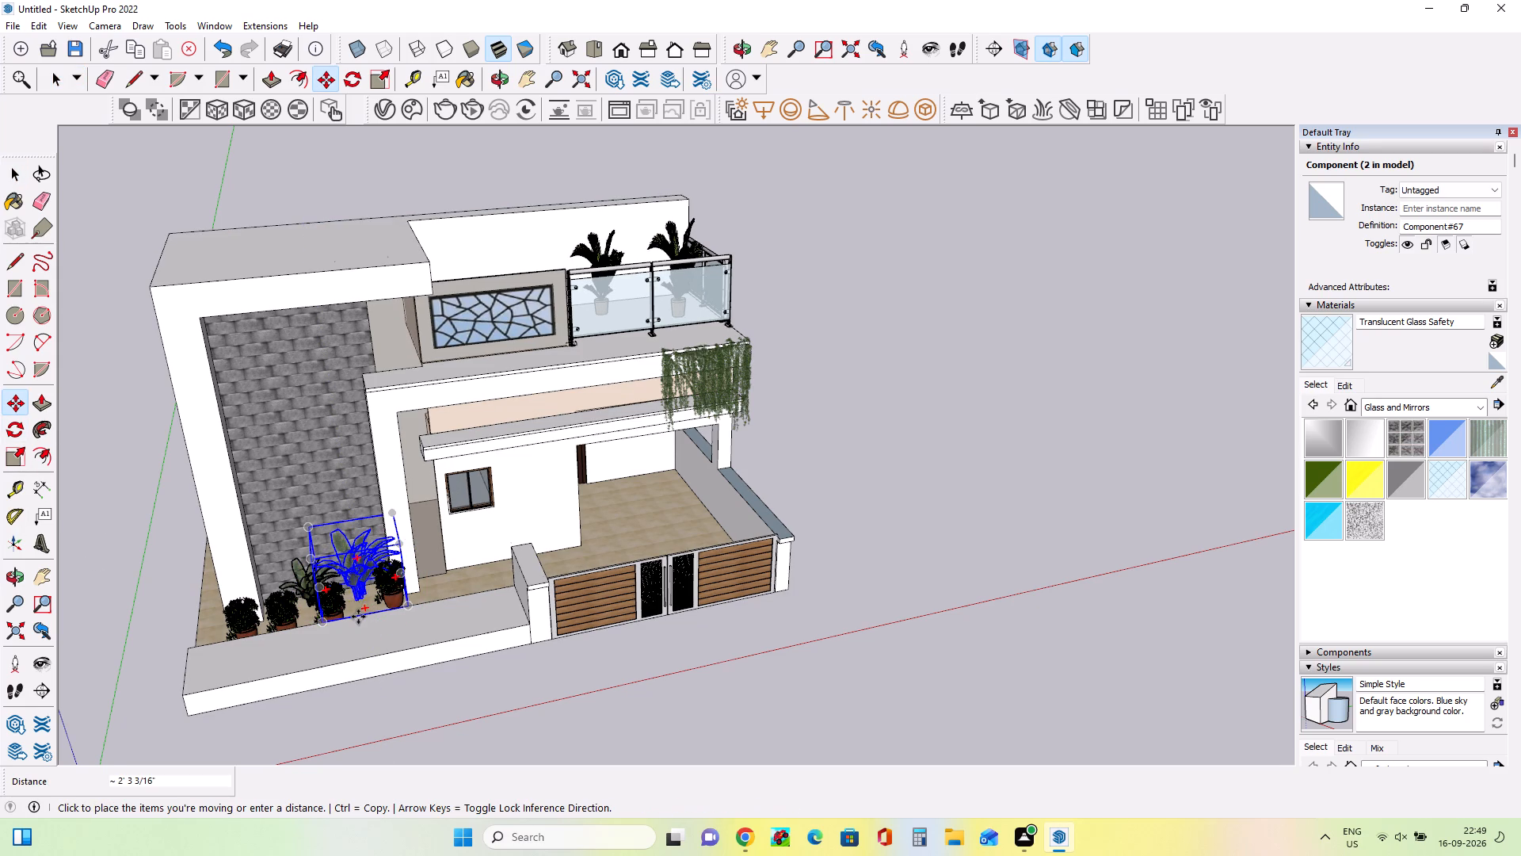
left_click(358, 619)
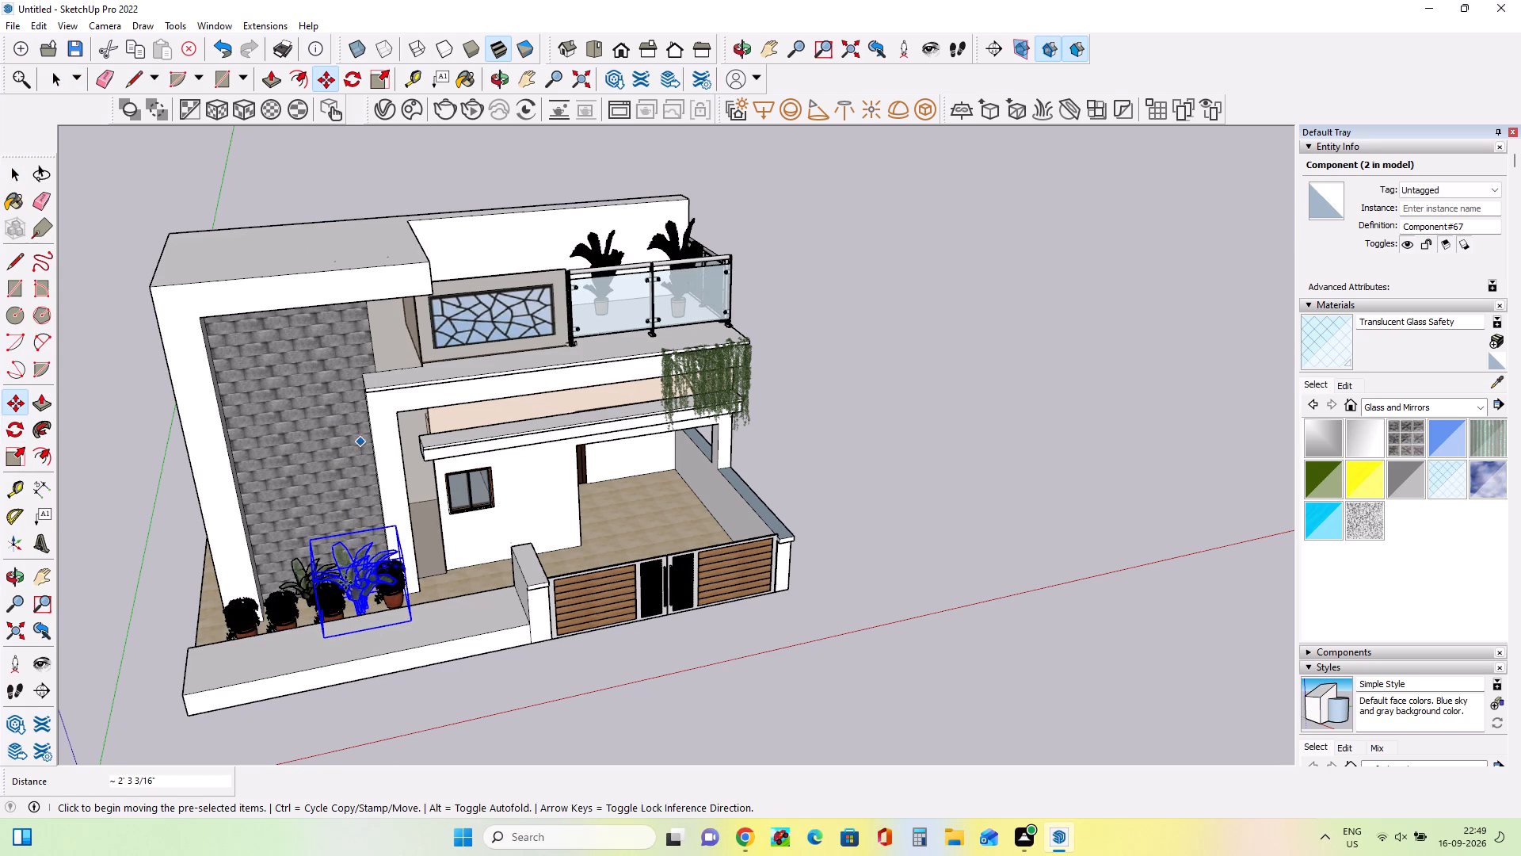
Move the enlarged leafy plant toward the stone-clad wall in two moves of about 3' 5 13/16" and 1' 5 15/16".
scroll(356, 595, "up", 20)
scroll(356, 595, "up", 5)
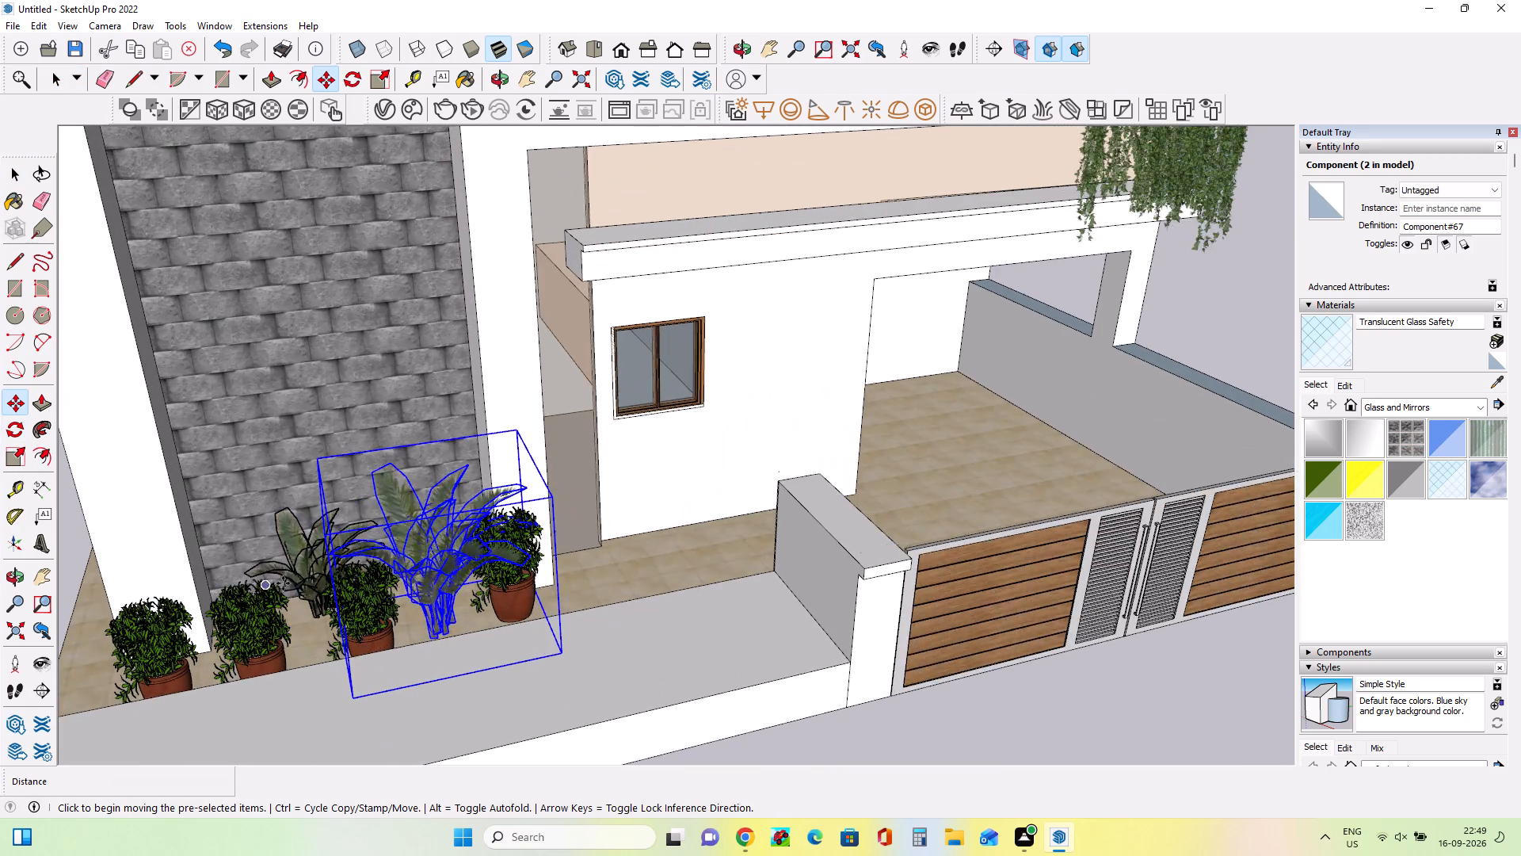
middle_click_drag(284, 583, 618, 686)
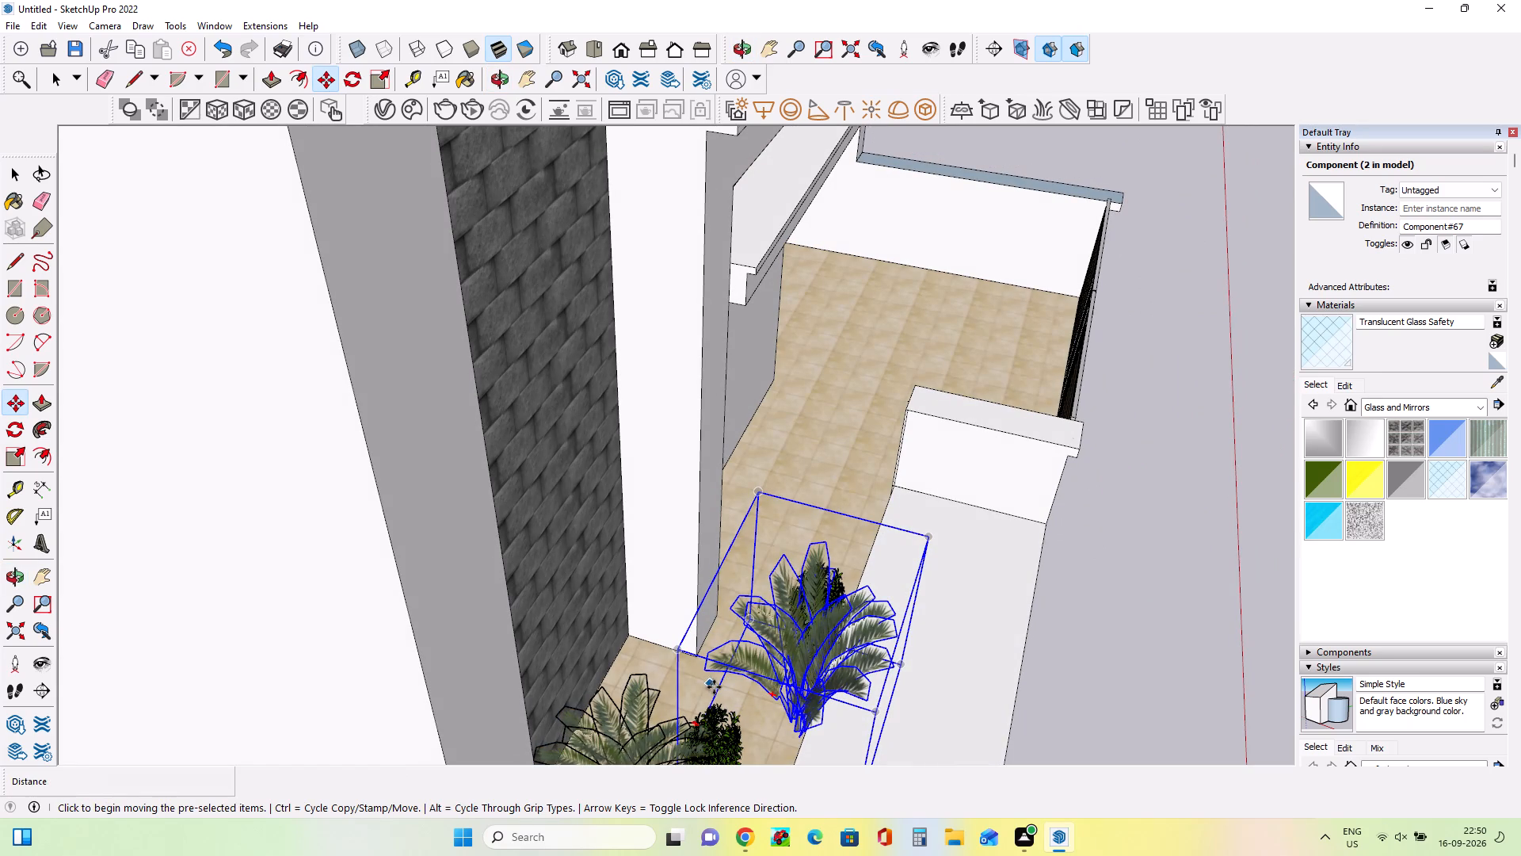
left_click(718, 693)
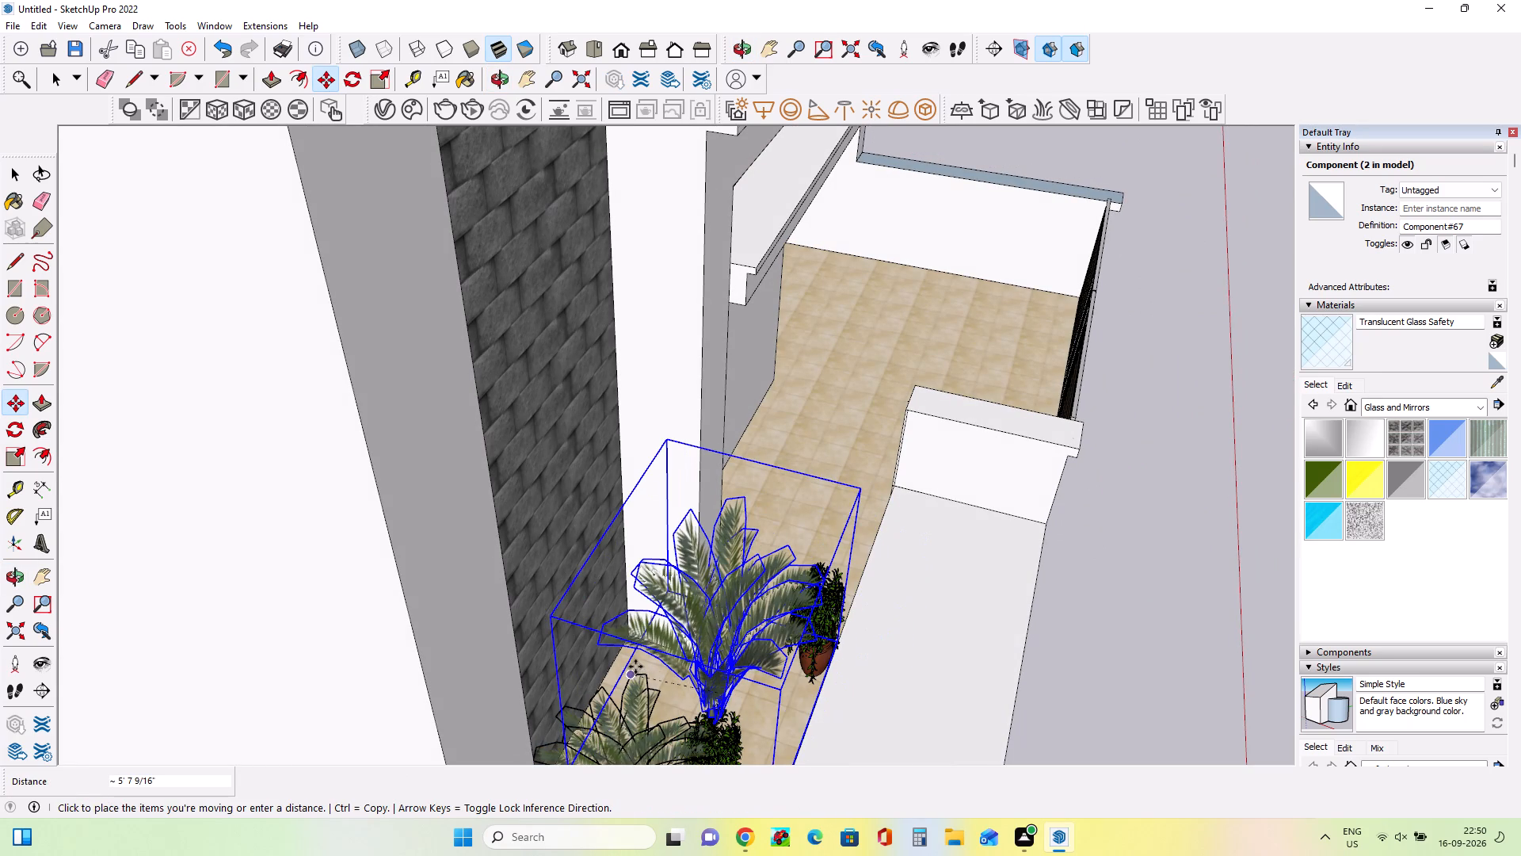
scroll(634, 666, "up", 16)
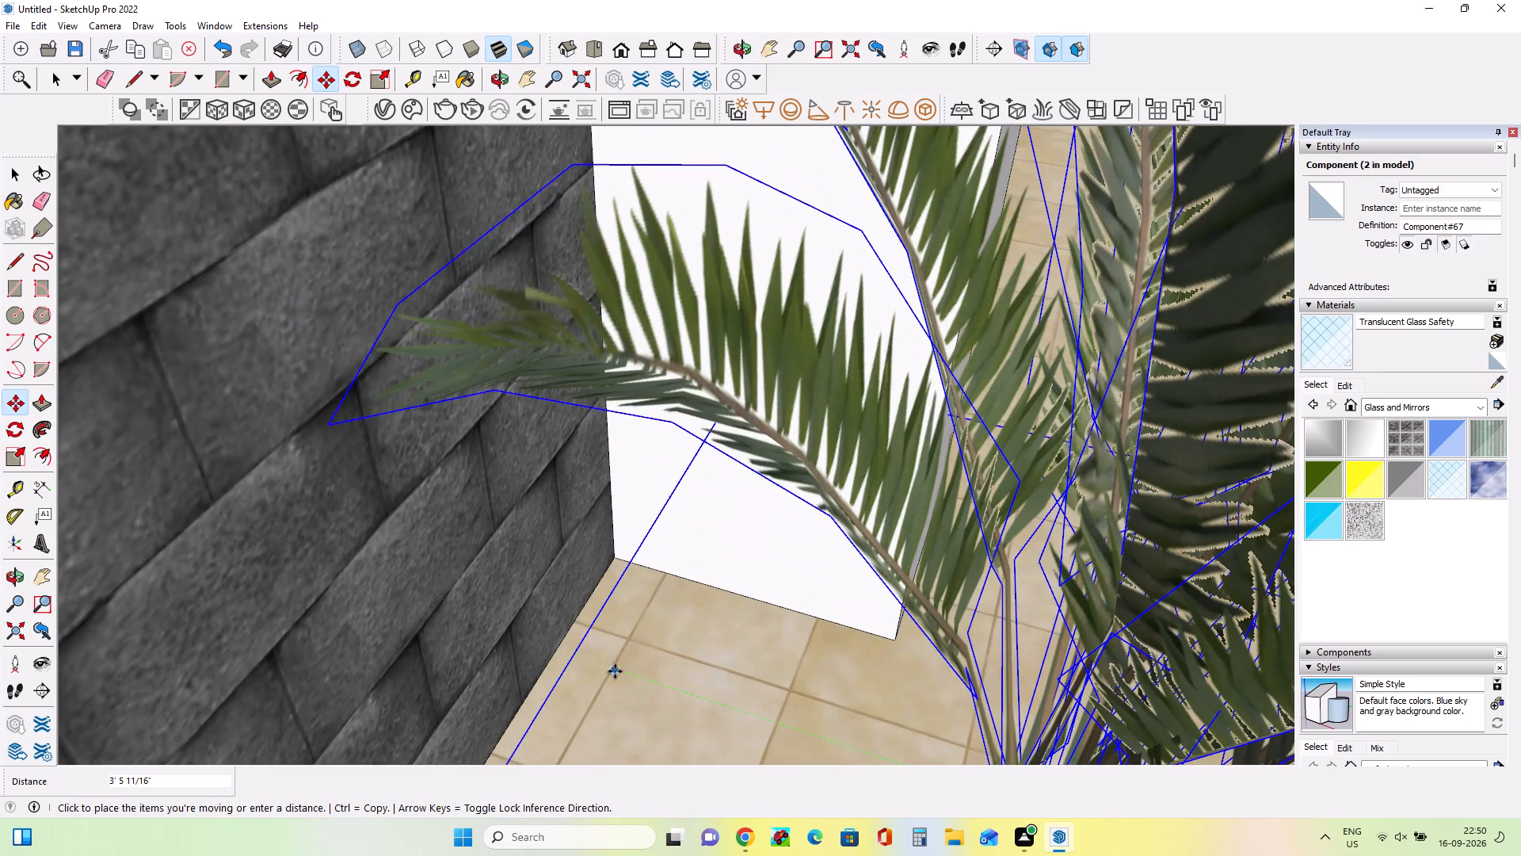
left_click(614, 671)
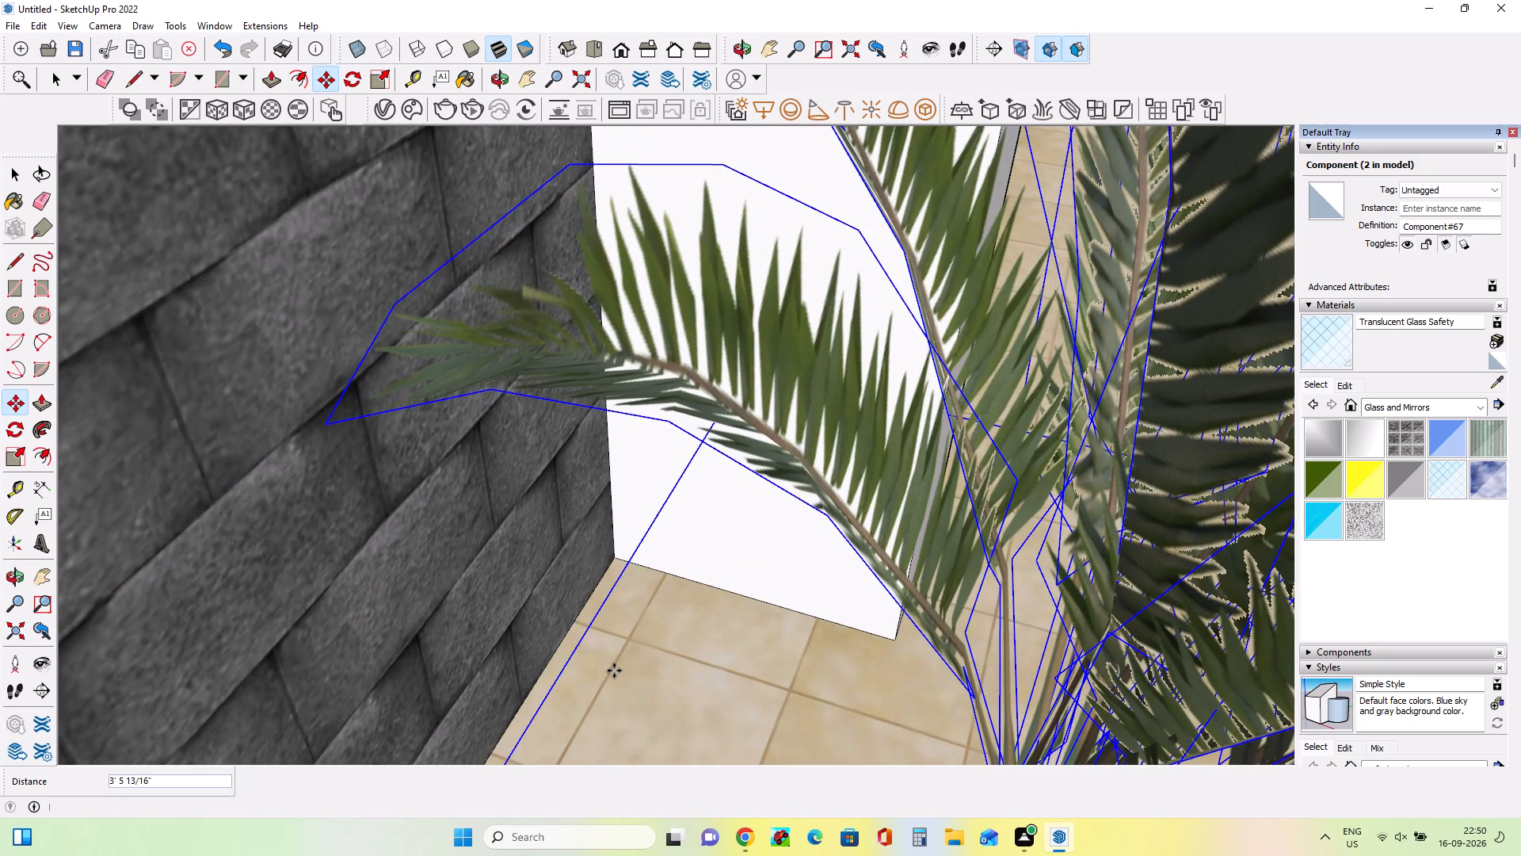
scroll(622, 641, "down", 8)
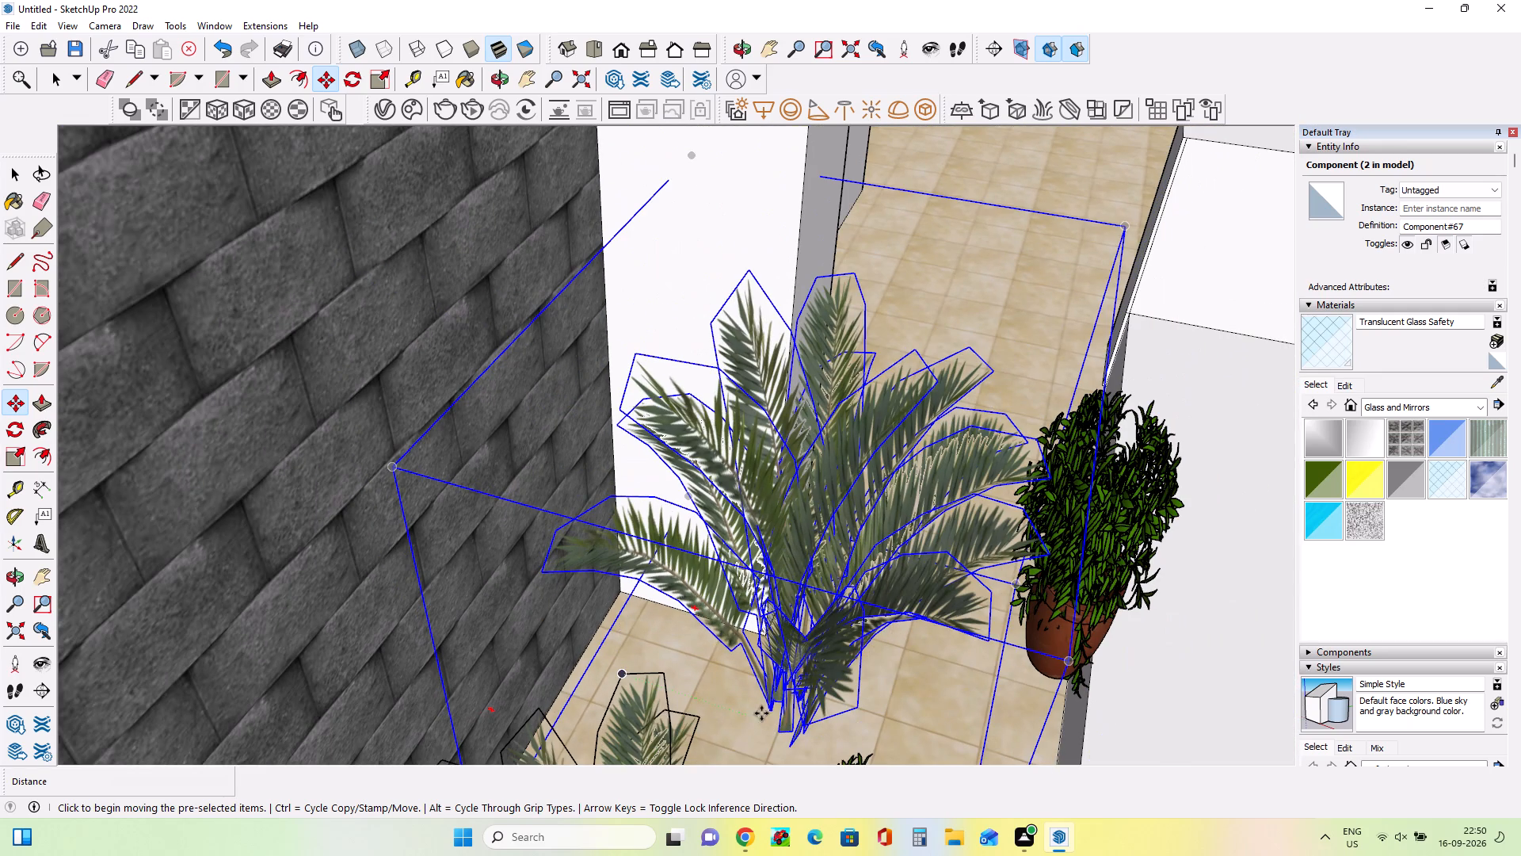
left_click(766, 706)
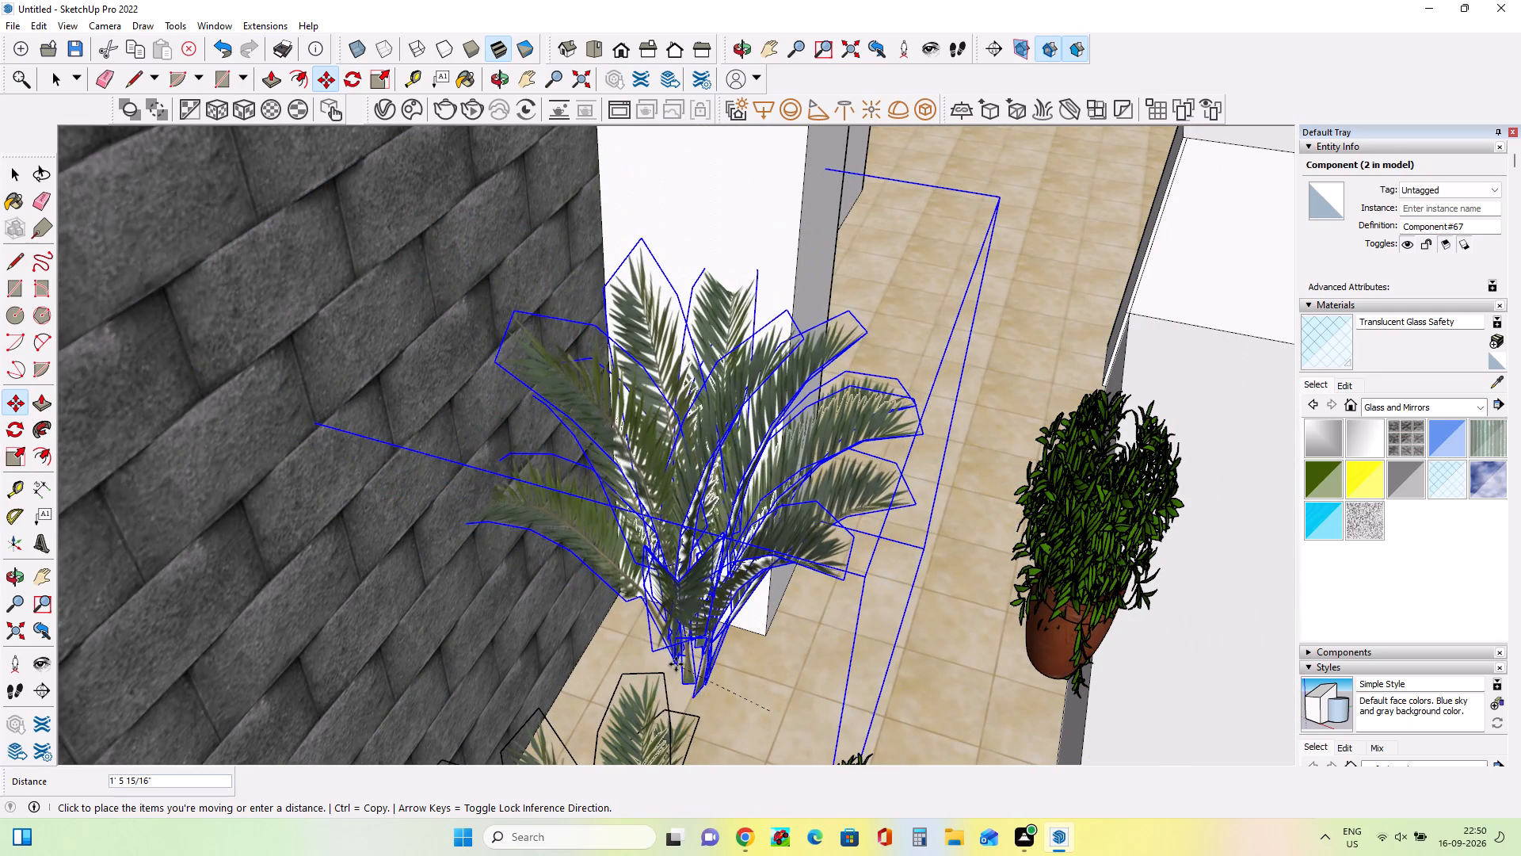
double_click(676, 664)
Shift the enlarged leafy plant about 1' 1 13/16" away from the stone-clad wall and pillar, with a further short move among the potted bushes.
middle_click_drag(753, 717, 616, 671)
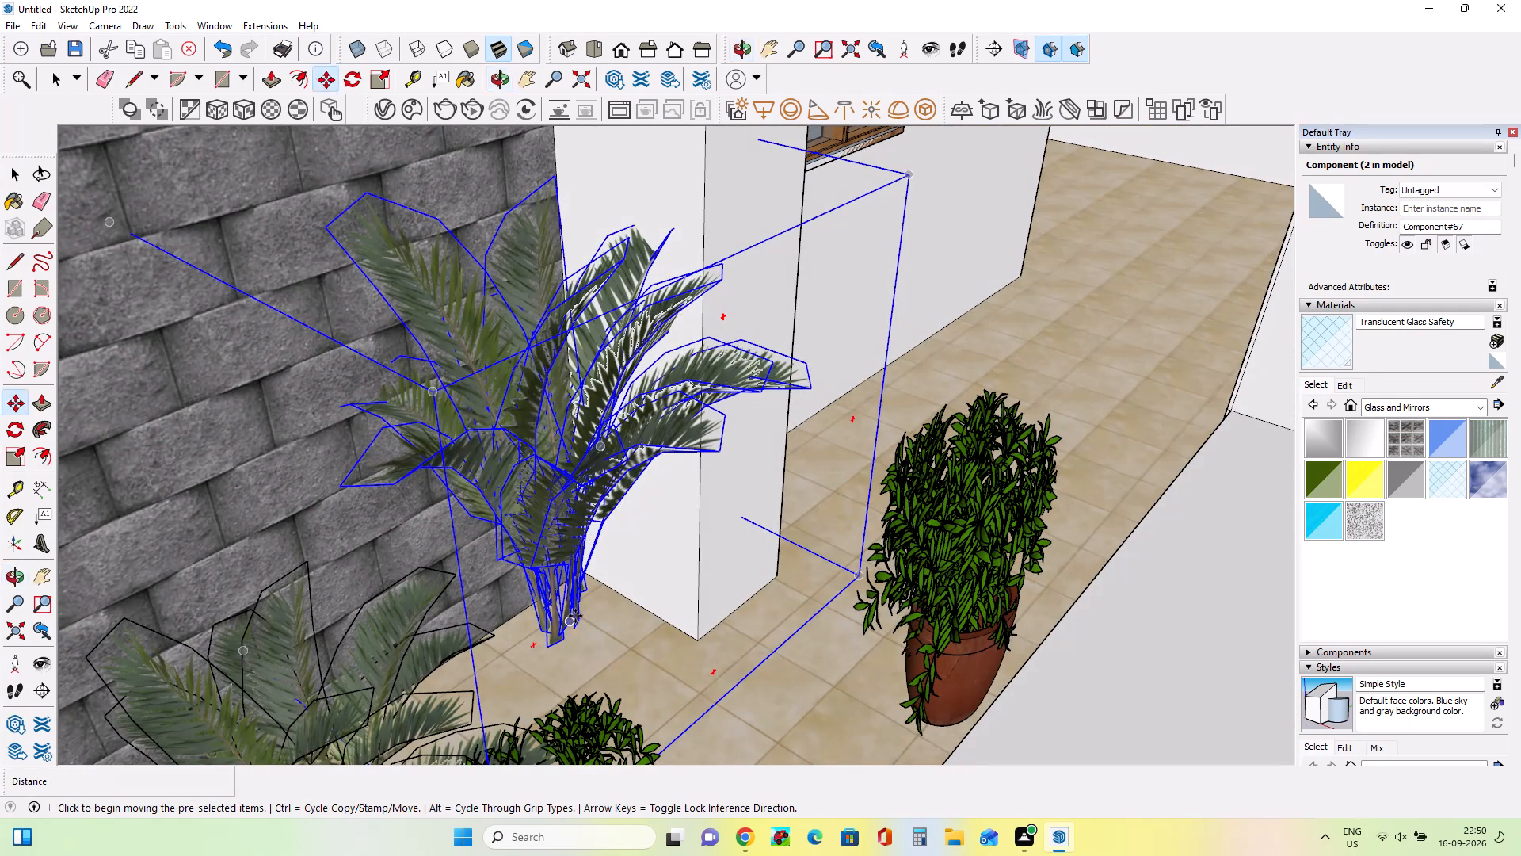
left_click(575, 616)
left_click(601, 676)
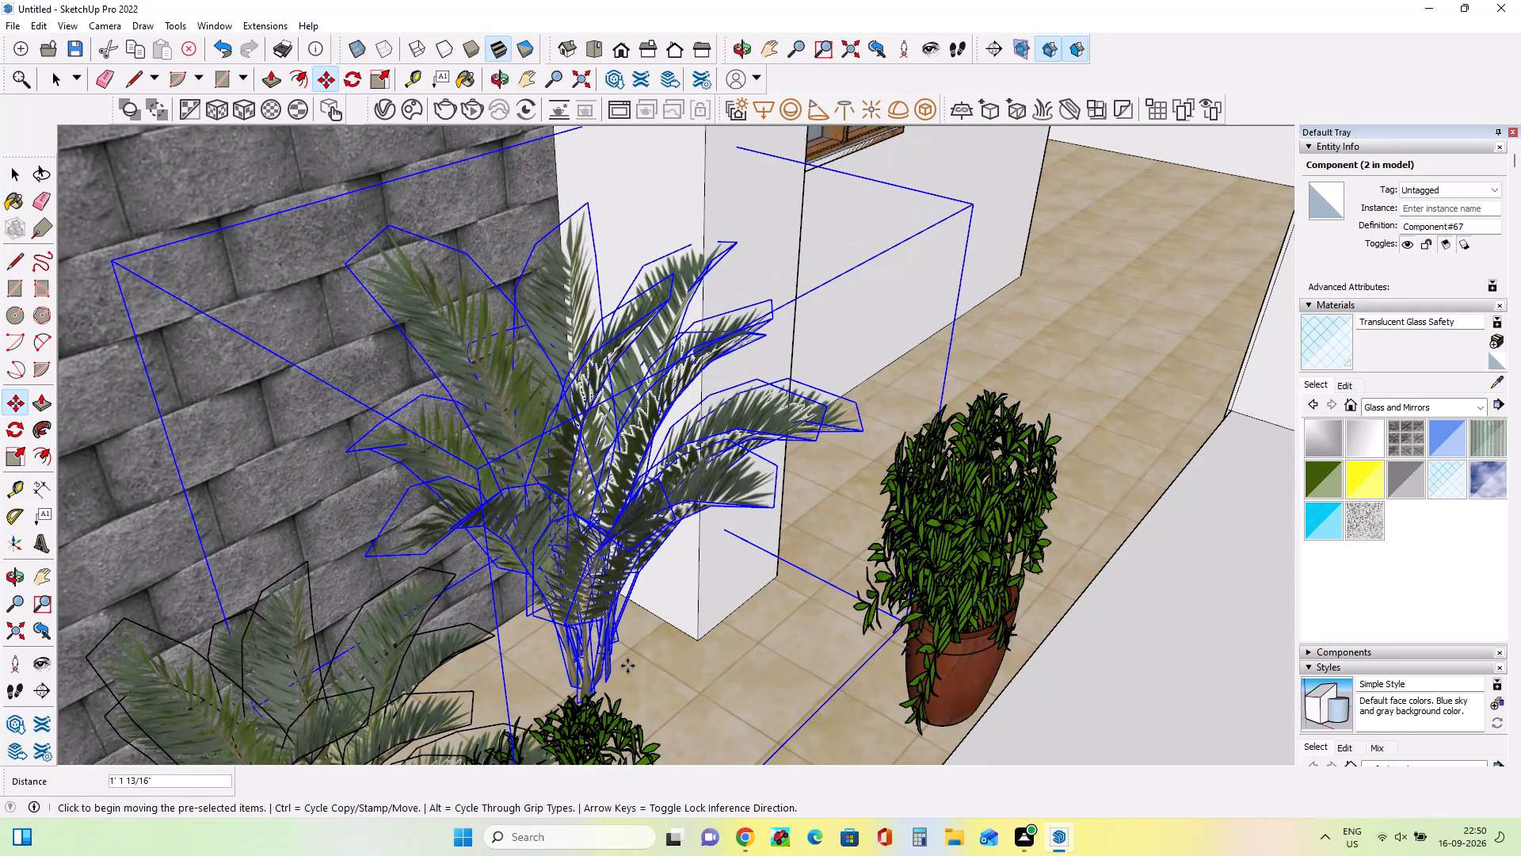
middle_click_drag(693, 695, 505, 663)
left_click(430, 596)
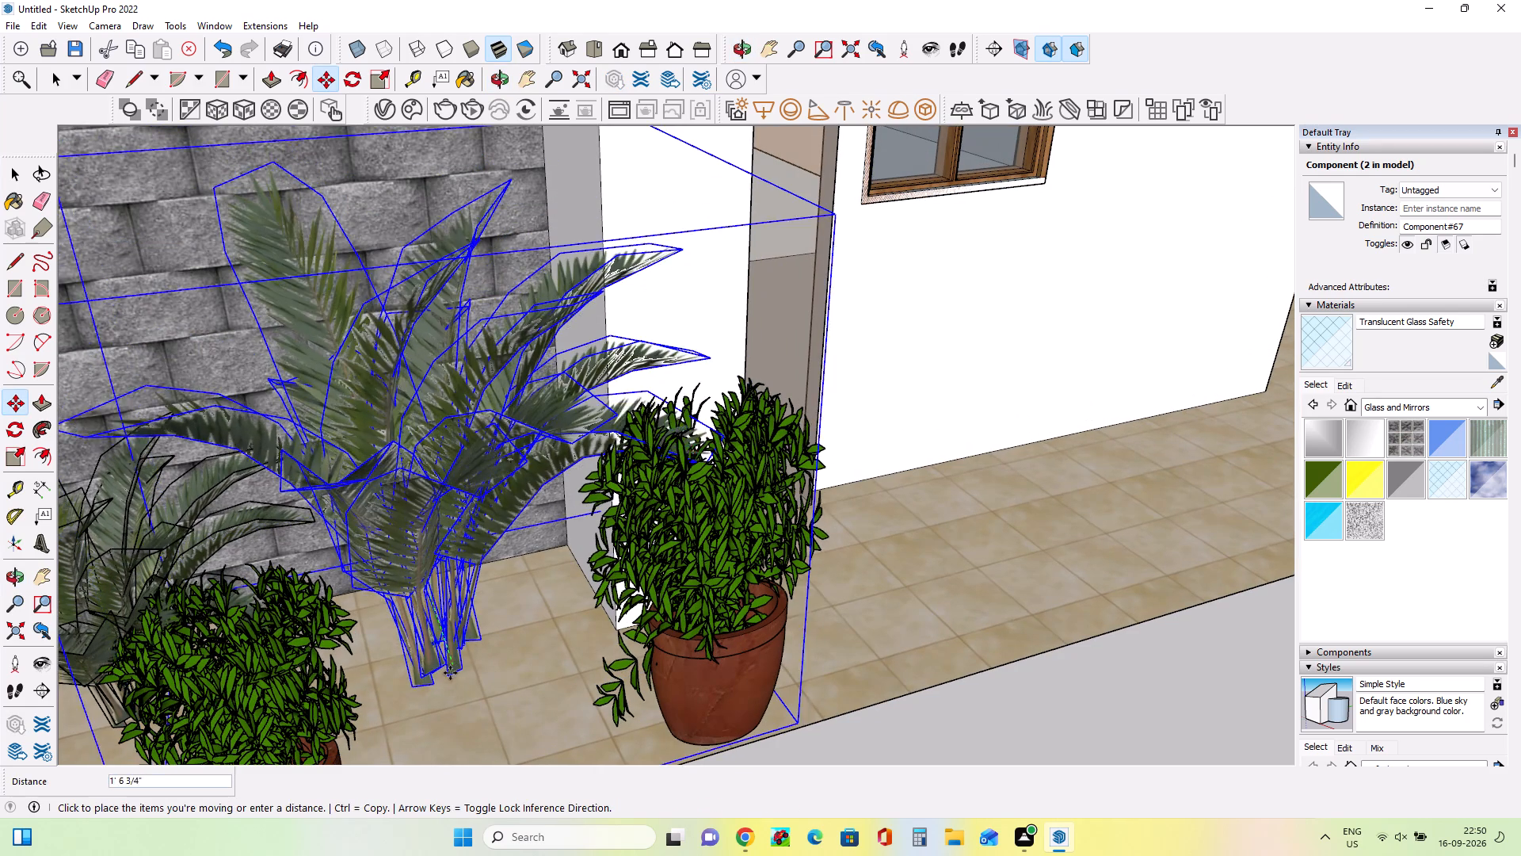
left_click(462, 683)
Clear the selection and examine the leafy plant's placement against the whole house from above and from the front.
scroll(522, 660, "down", 4)
scroll(505, 577, "down", 4)
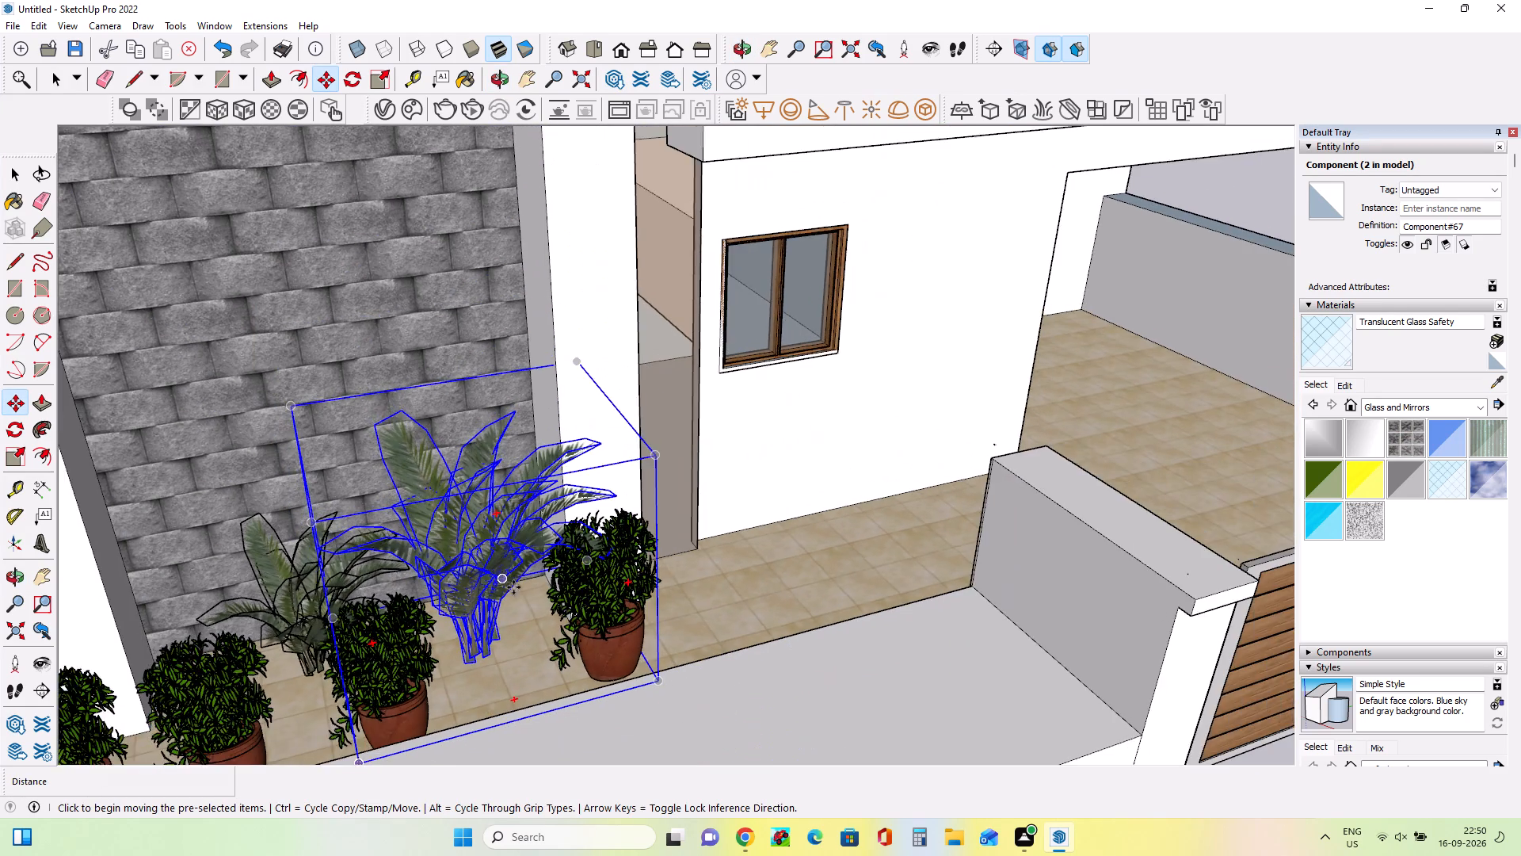
scroll(515, 589, "down", 20)
scroll(552, 590, "down", 3)
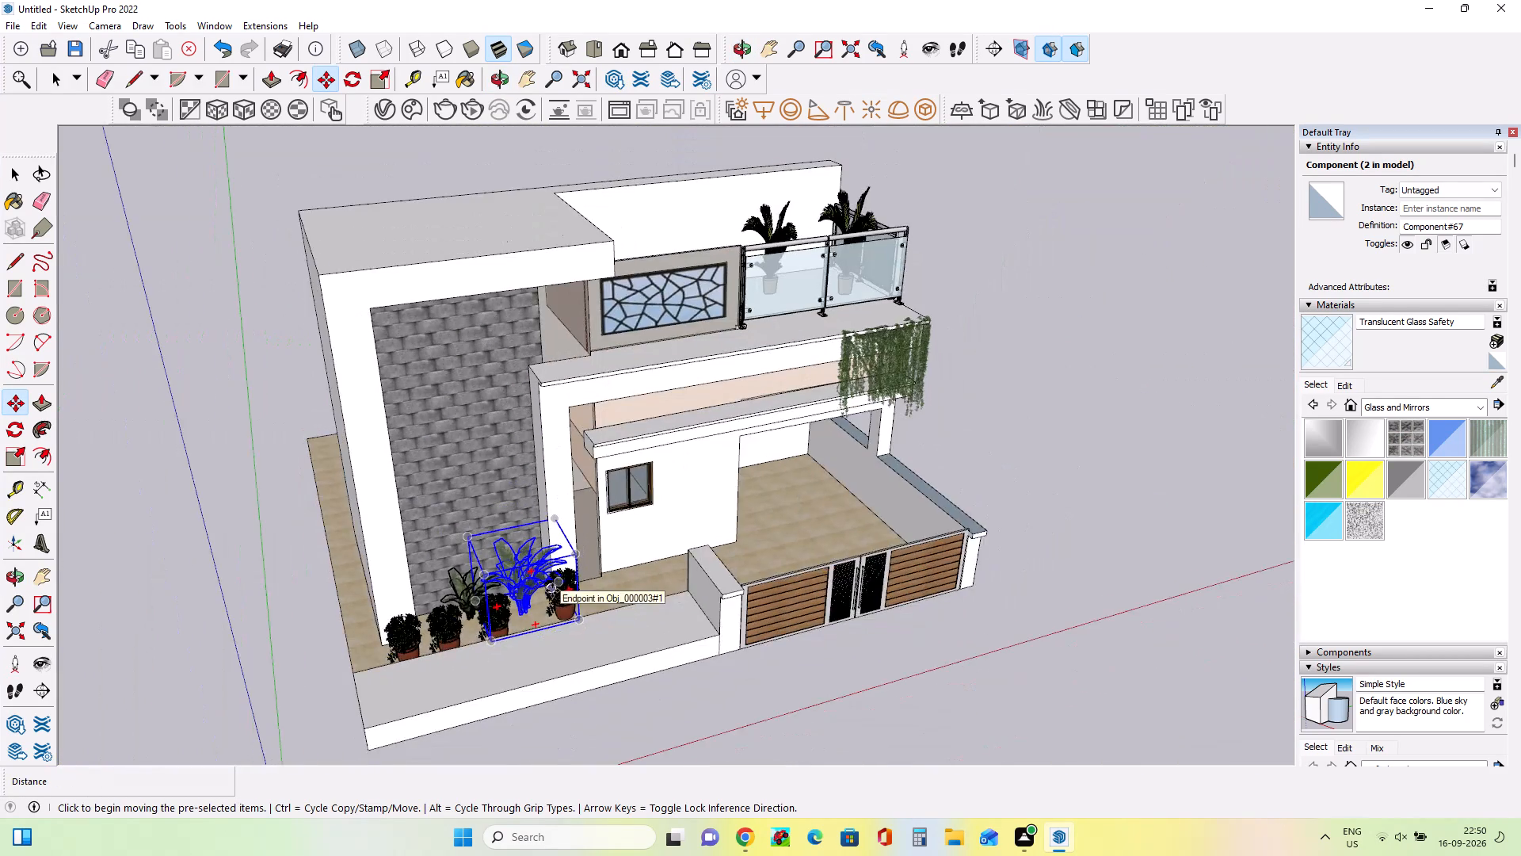
left_click(8, 167)
left_click(216, 395)
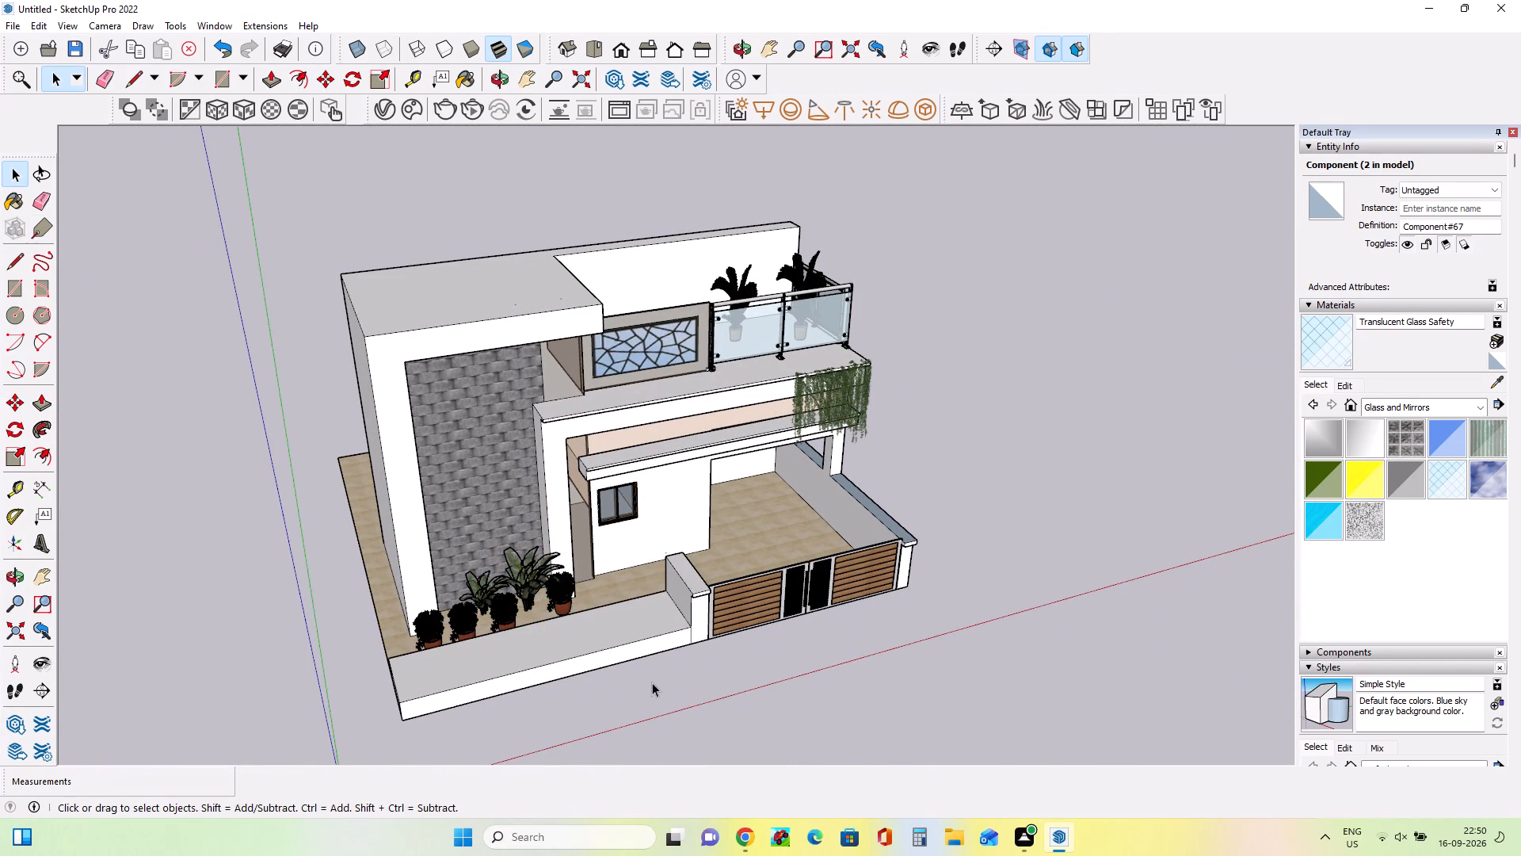
middle_click_drag(729, 718, 570, 576)
middle_click_drag(576, 567, 581, 560)
middle_click_drag(616, 540, 661, 541)
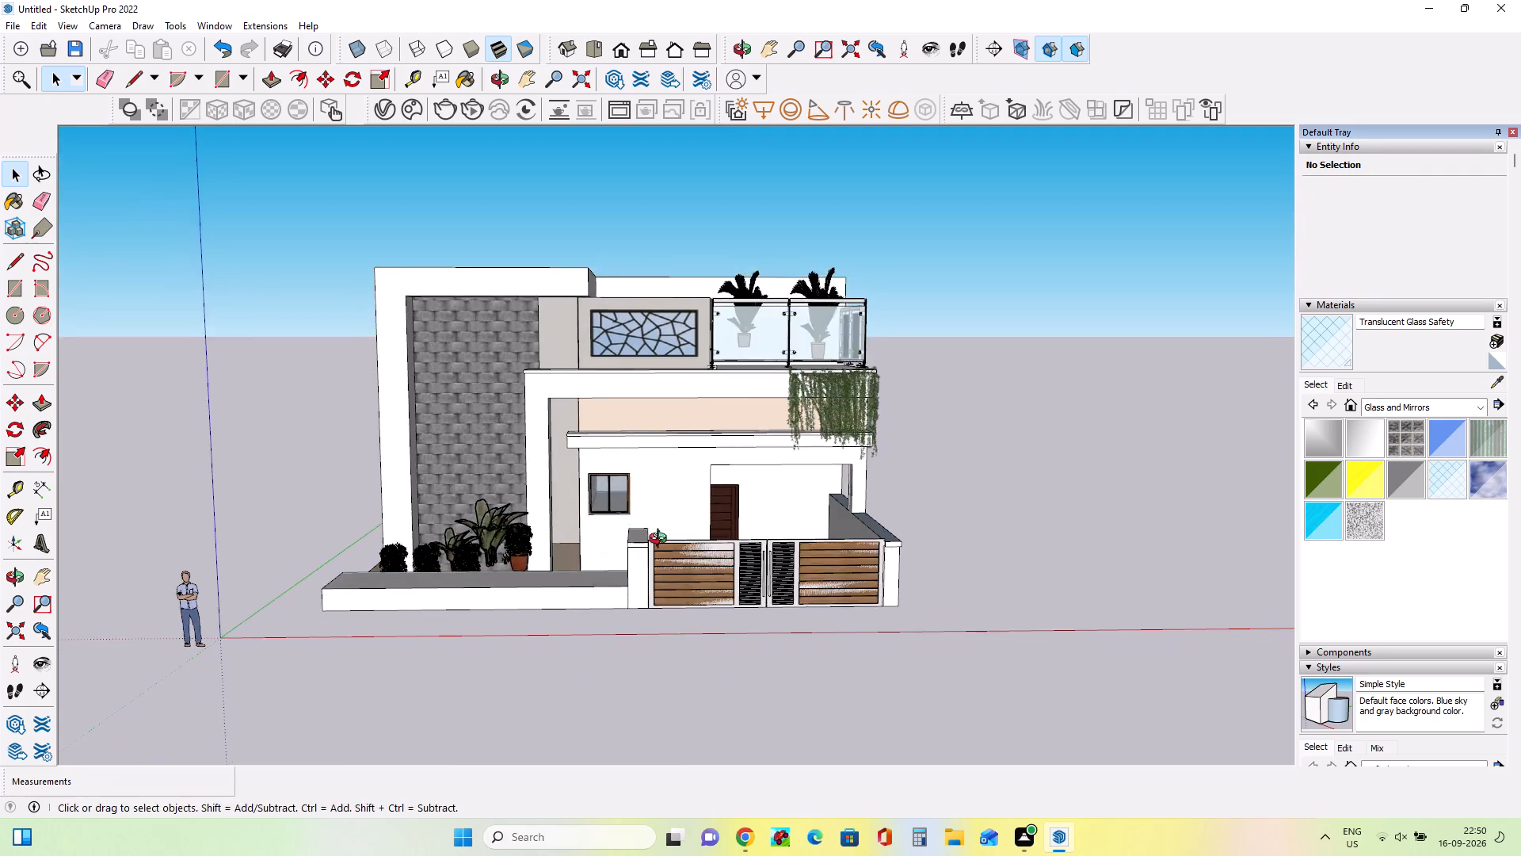
middle_click_drag(661, 541, 768, 665)
Nudge the enlarged leafy plant behind the two potted bushes nearest the pillar, finishing with a move of about 1' 5/16".
left_click(528, 590)
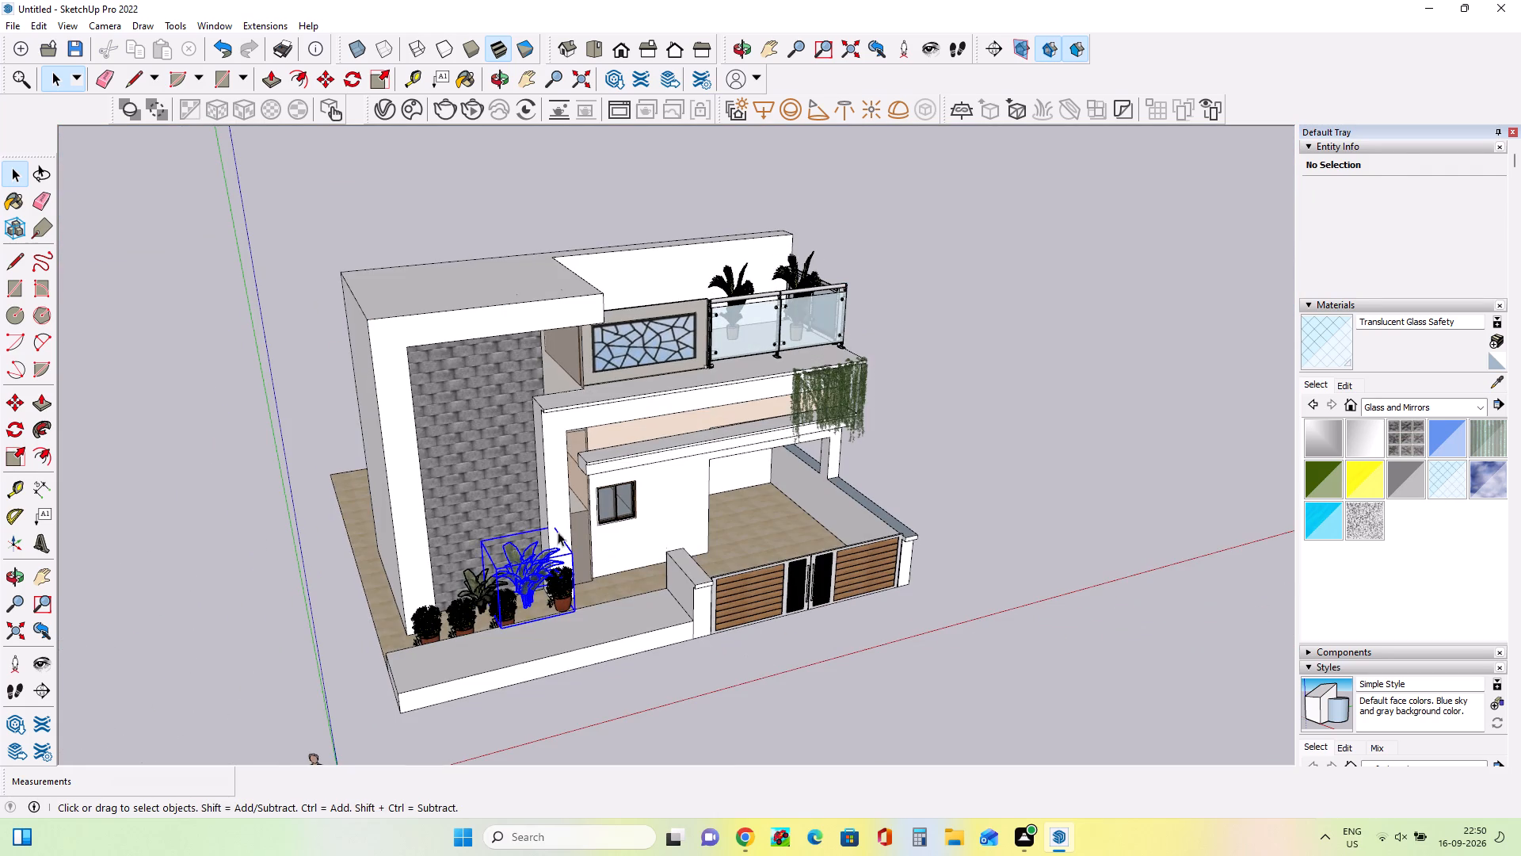
middle_click_drag(569, 514, 574, 587)
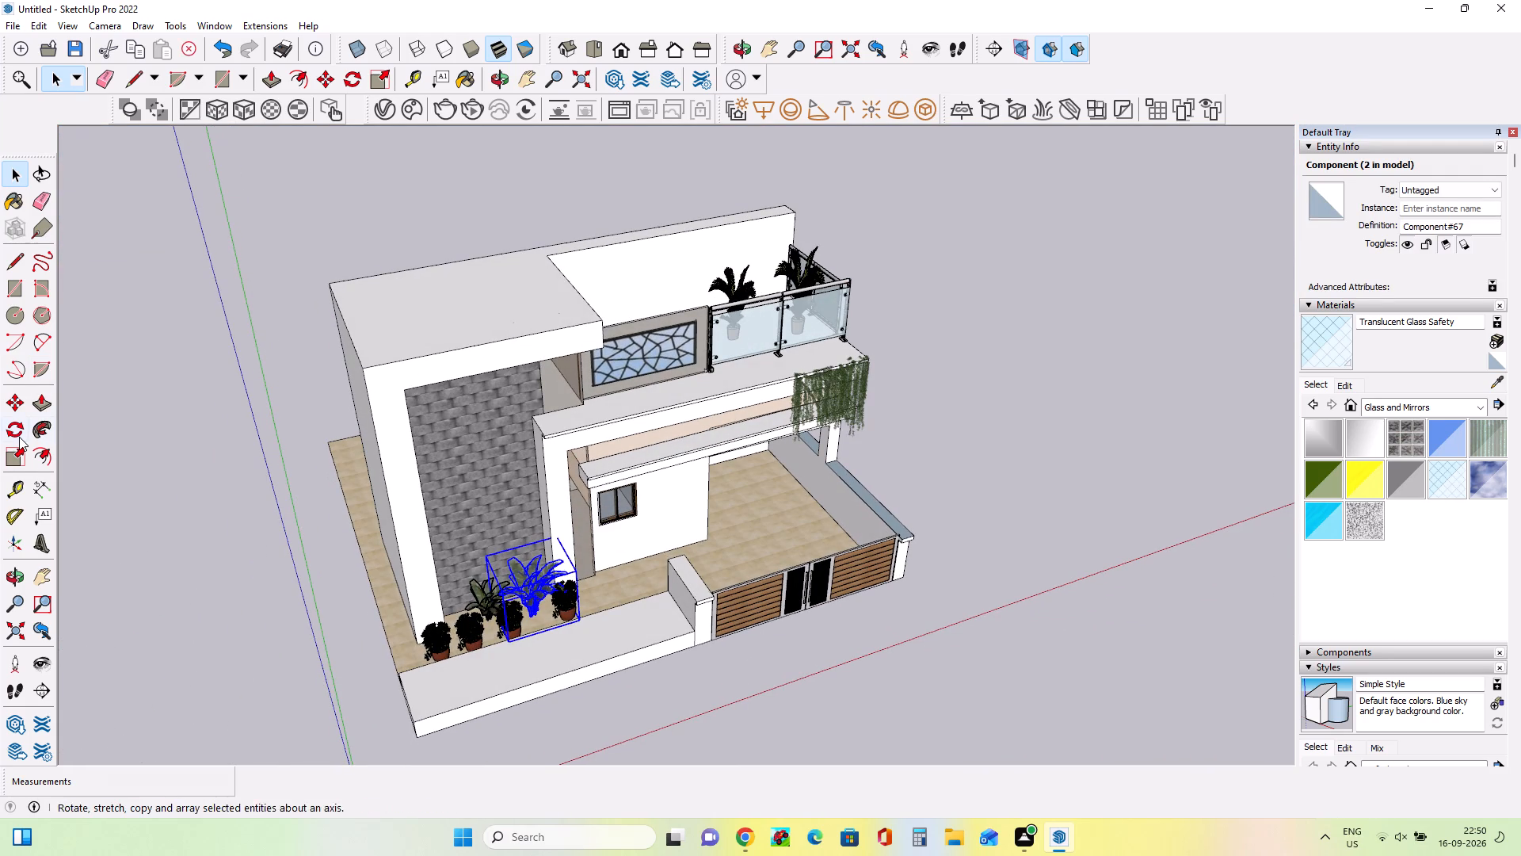
left_click(13, 405)
left_click(533, 571)
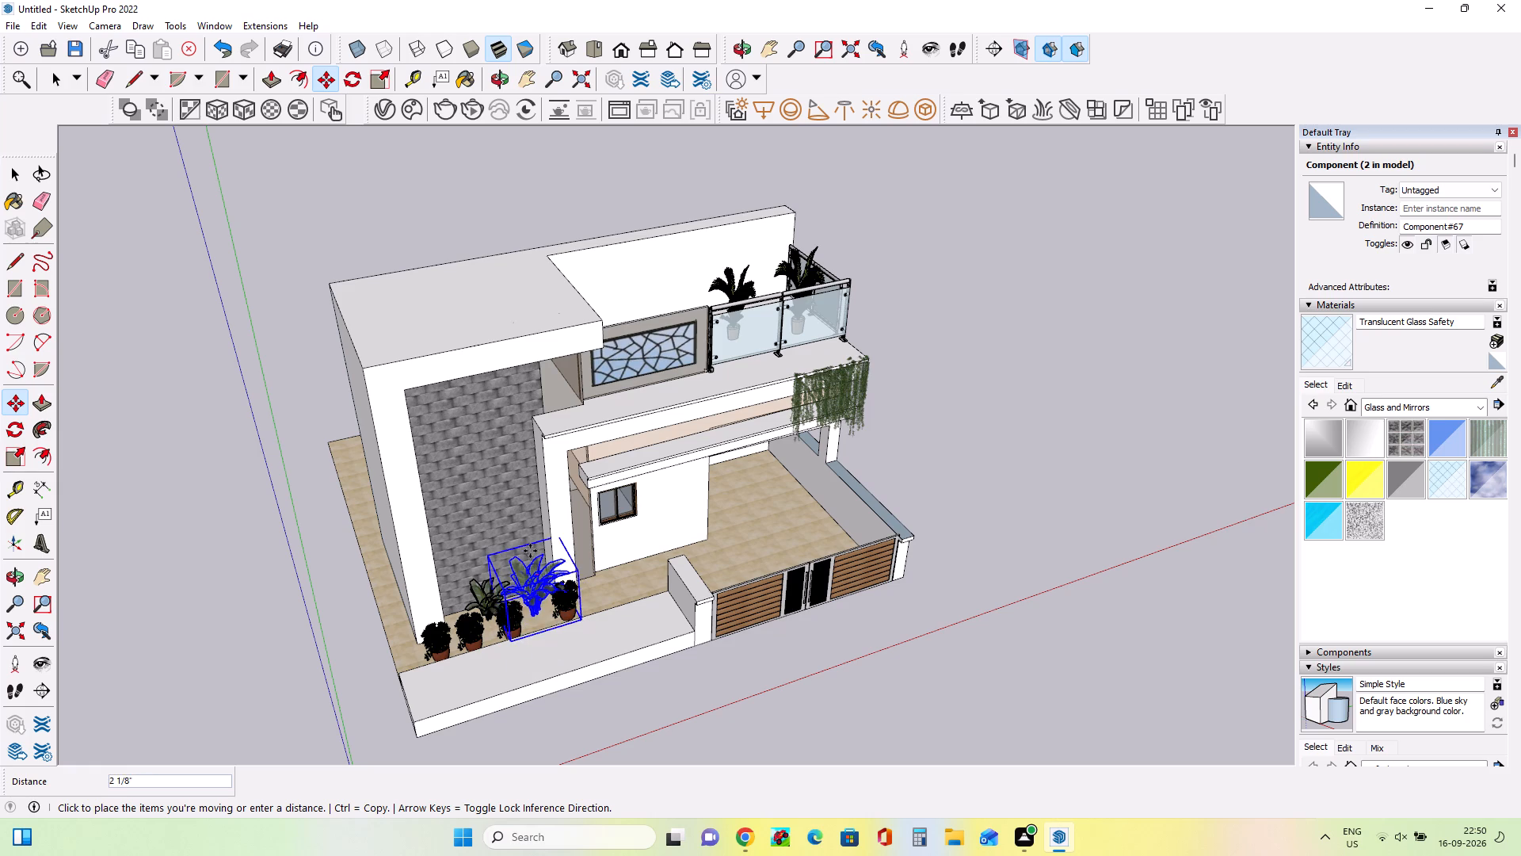
left_click(534, 565)
left_click(539, 580)
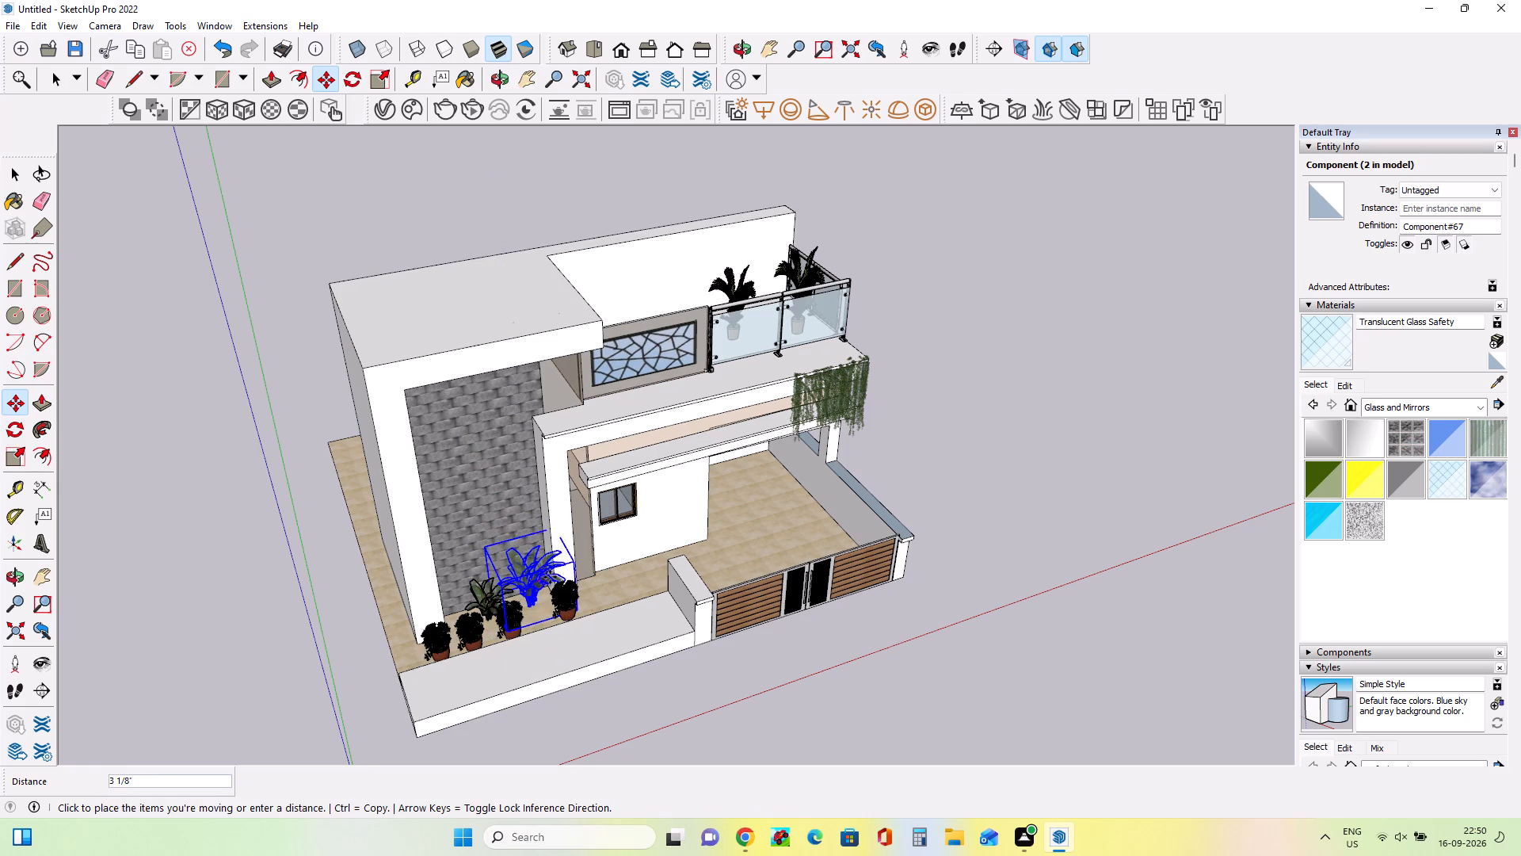
scroll(520, 562, "up", 15)
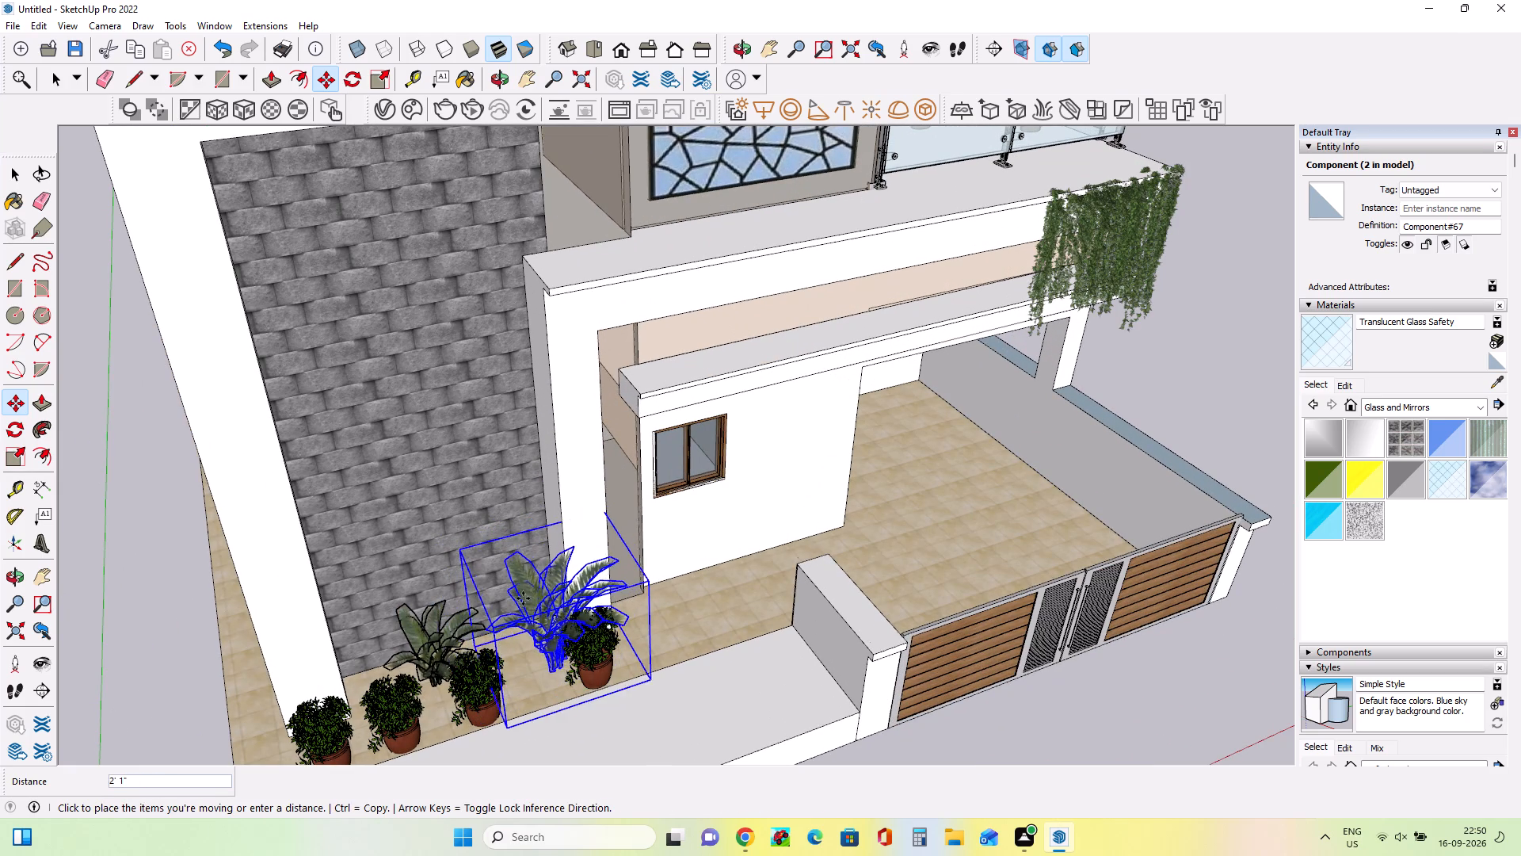
left_click(534, 629)
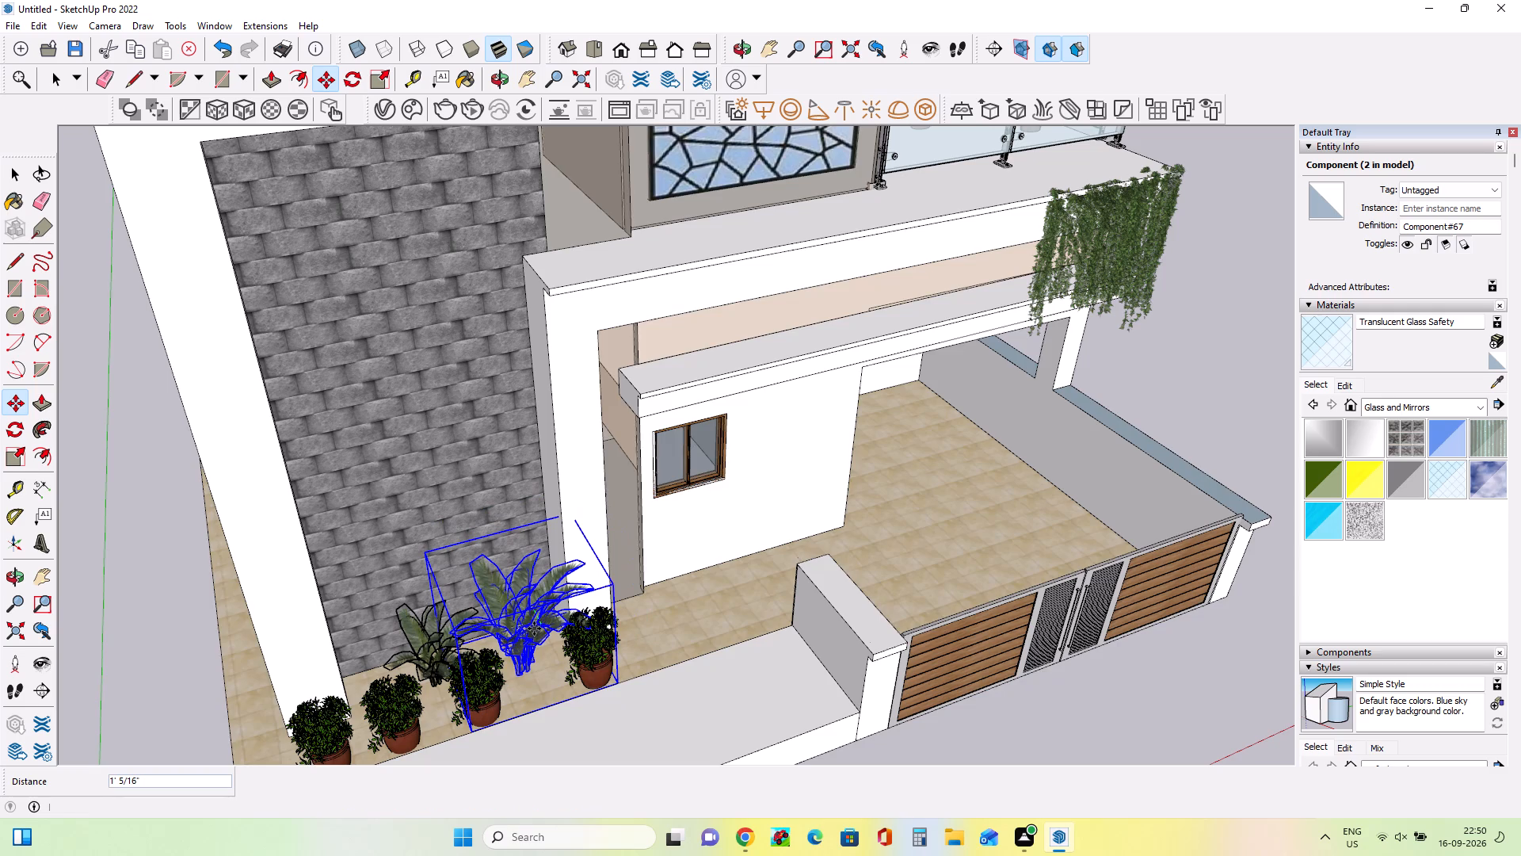
Reposition the enlarged leafy plant close to the stone-clad wall beside the smaller leafy plant, finishing with a move of about 4' 2 3/16".
middle_click_drag(554, 716, 507, 540)
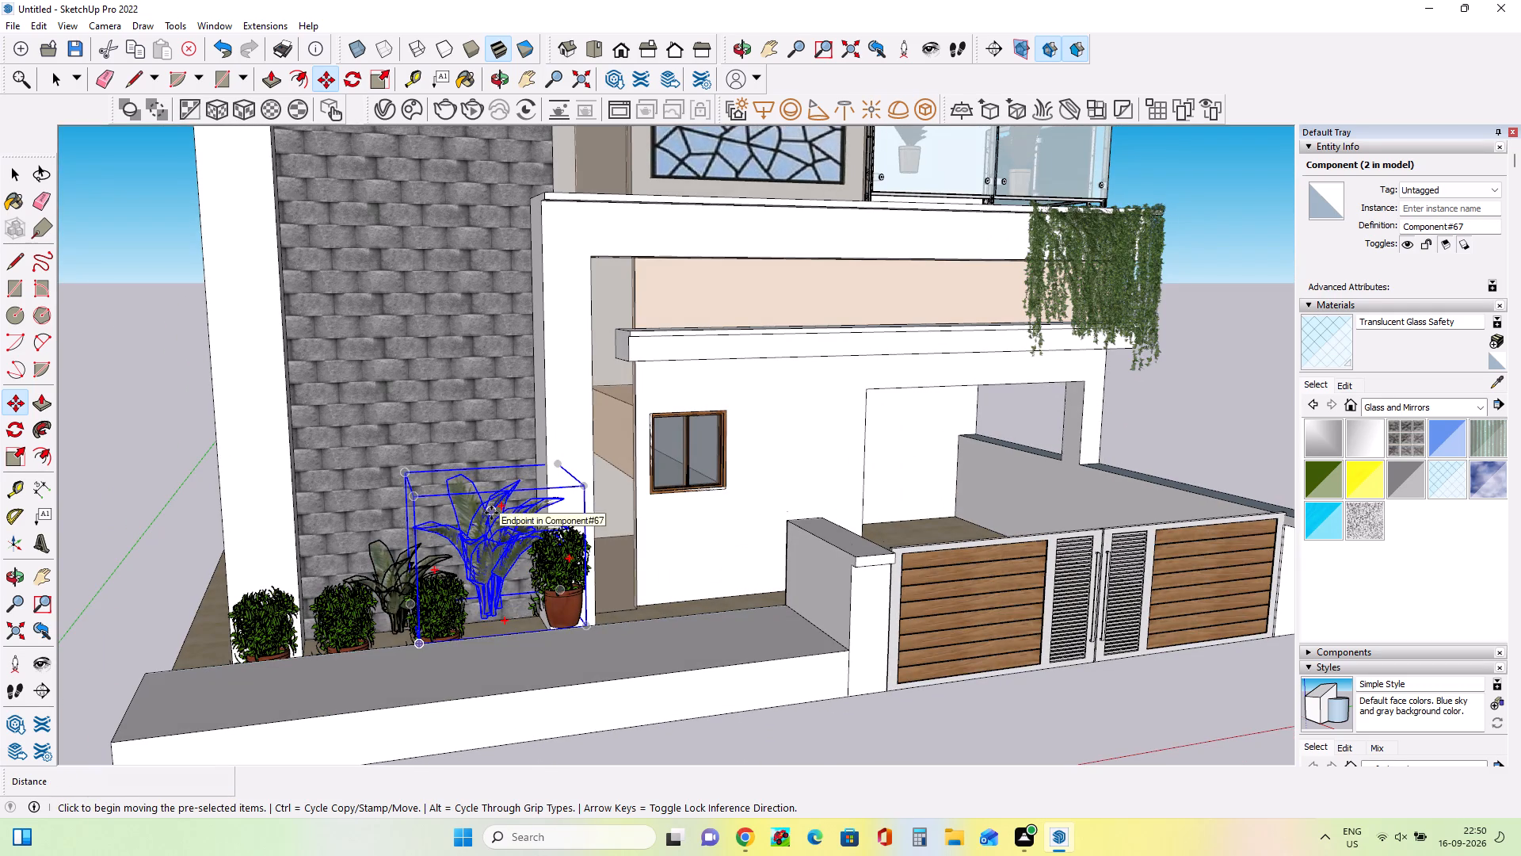
left_click(491, 513)
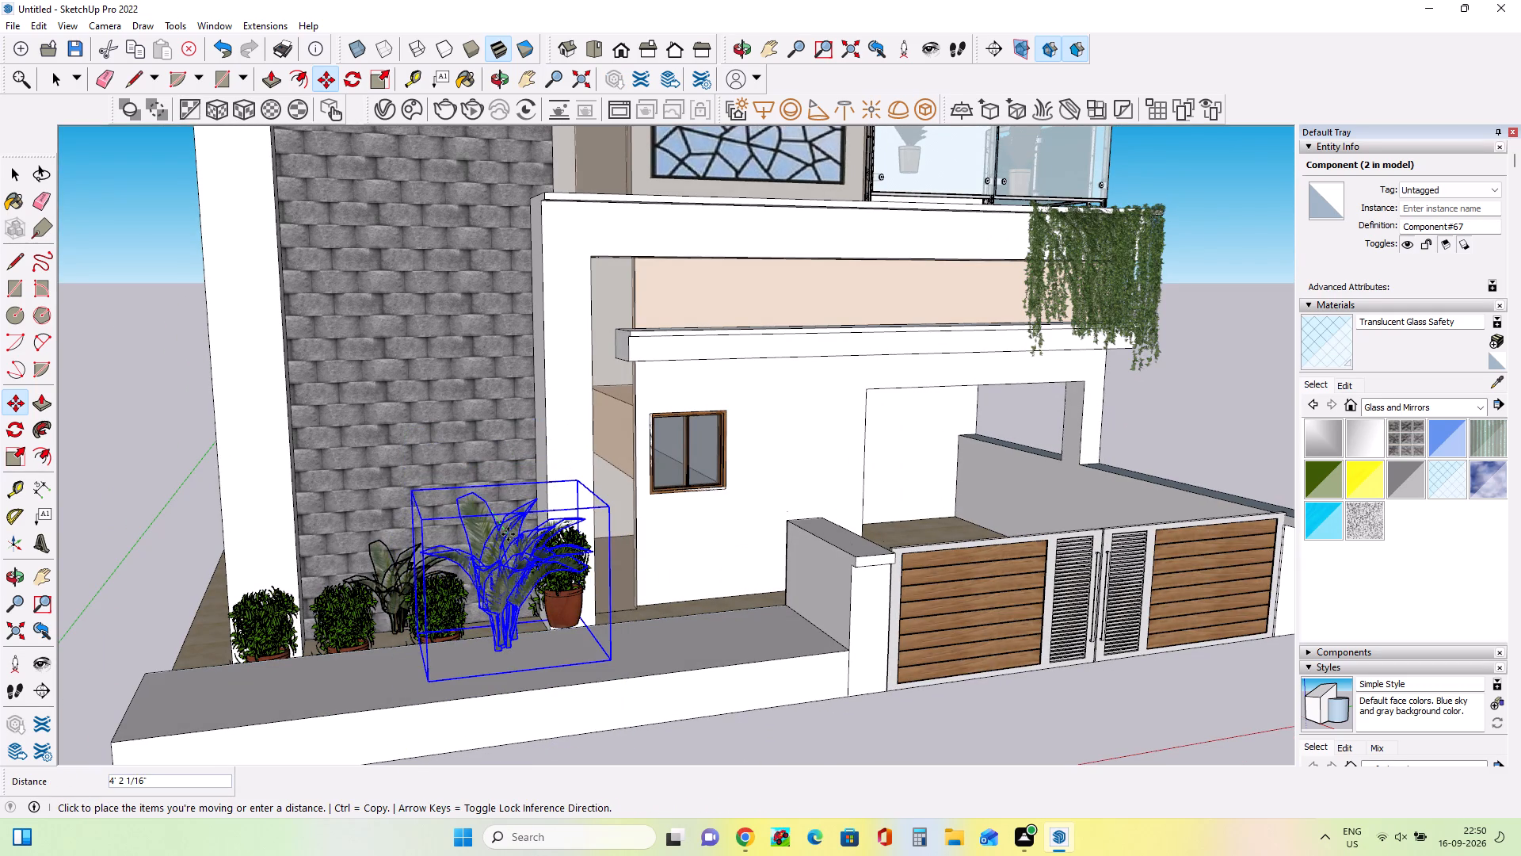
scroll(508, 549, "up", 10)
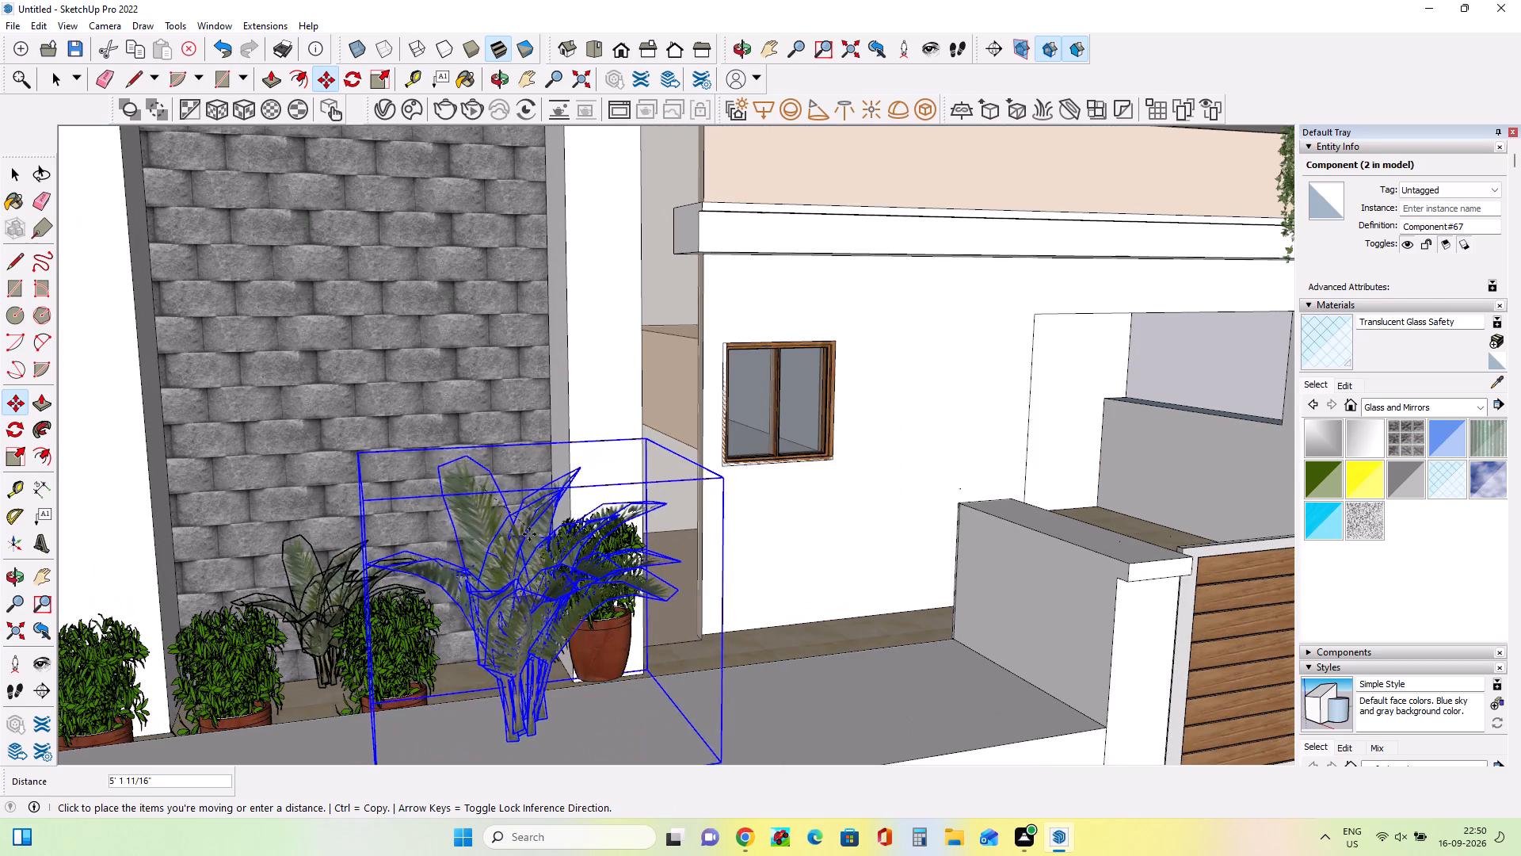
middle_click_drag(528, 538, 555, 675)
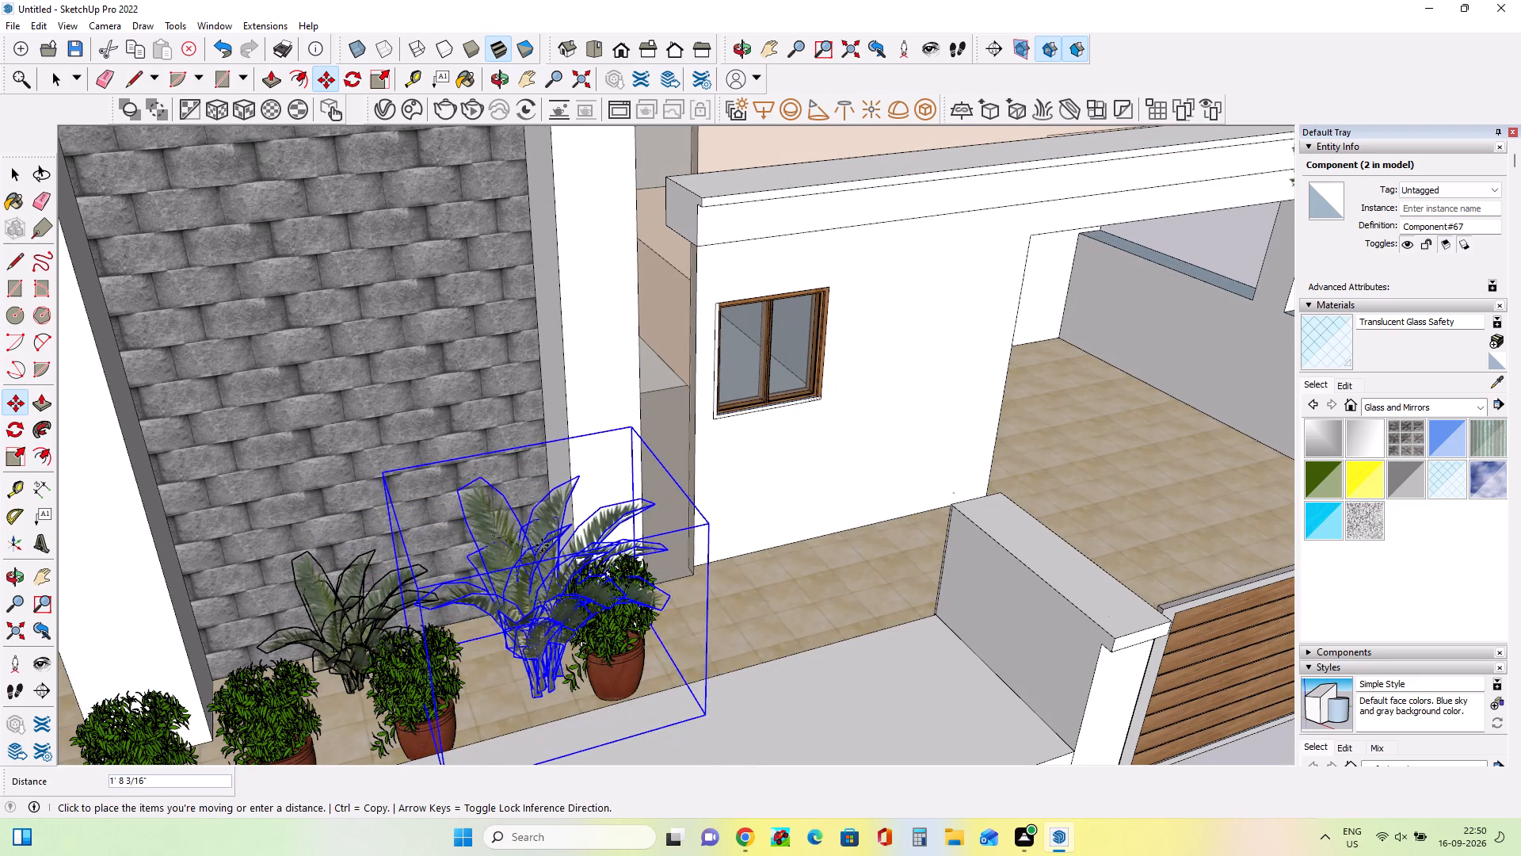
left_click(509, 503)
left_click(512, 613)
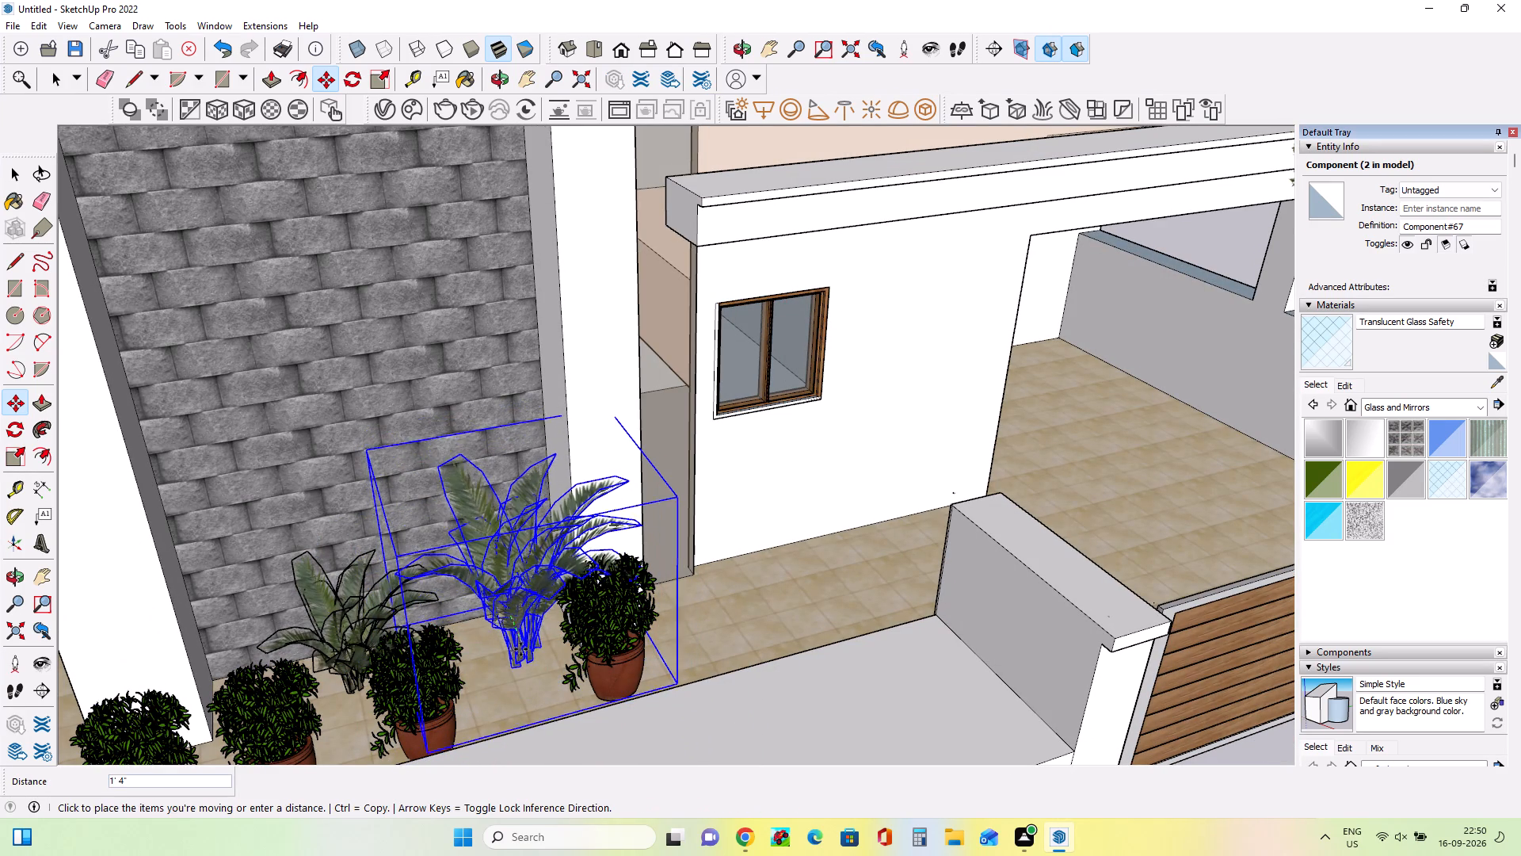
left_click(479, 640)
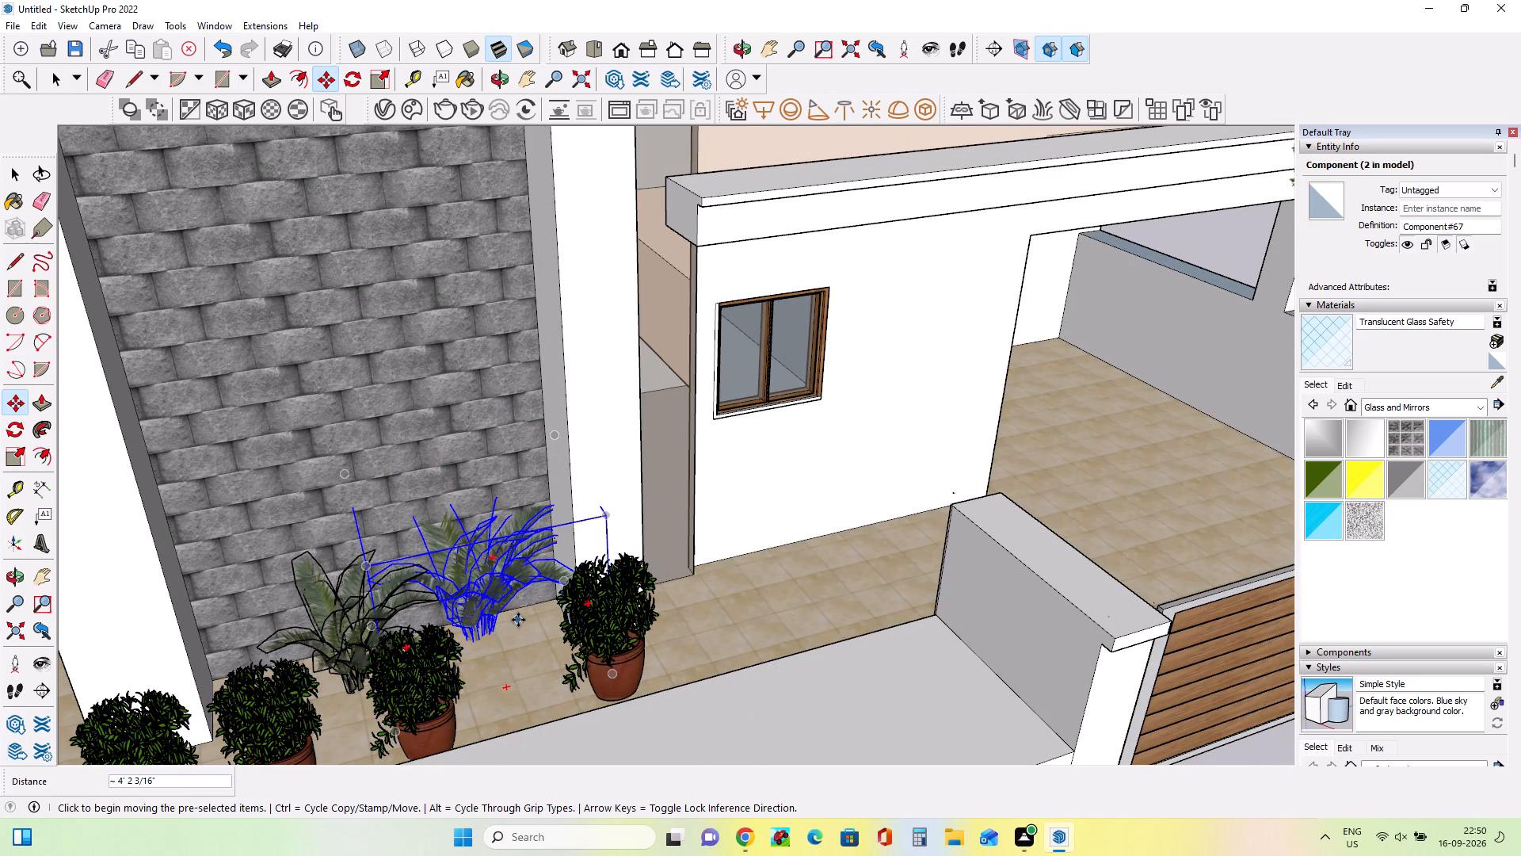
Clear the selection and examine the leafy plants and potted bushes from the front, at street level and from above.
middle_click_drag(574, 694, 490, 684)
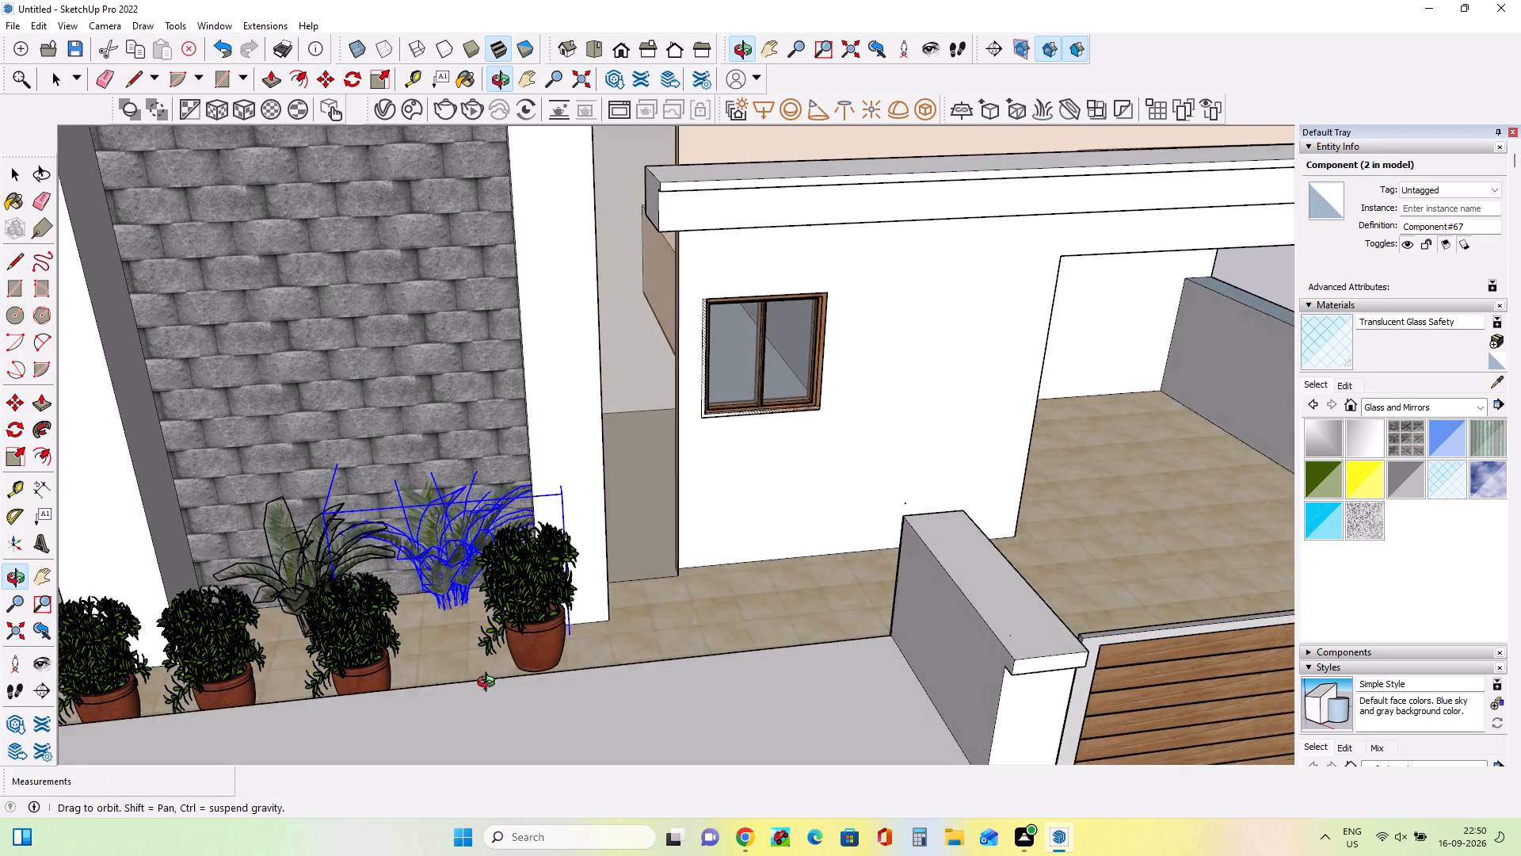
middle_click_drag(490, 684, 503, 705)
scroll(341, 509, "down", 11)
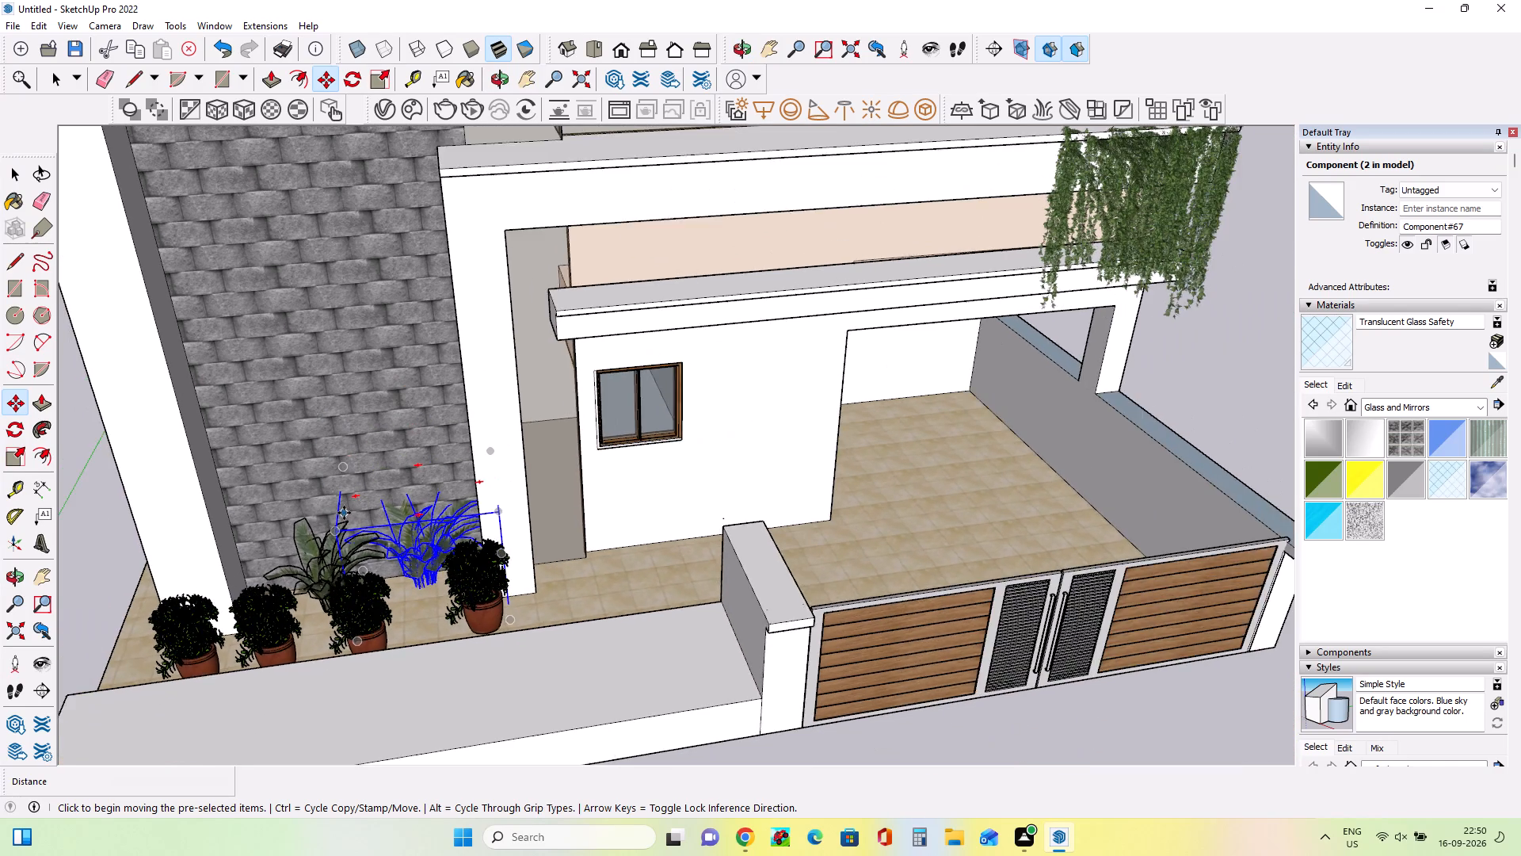
scroll(344, 513, "down", 5)
left_click(18, 171)
left_click(117, 414)
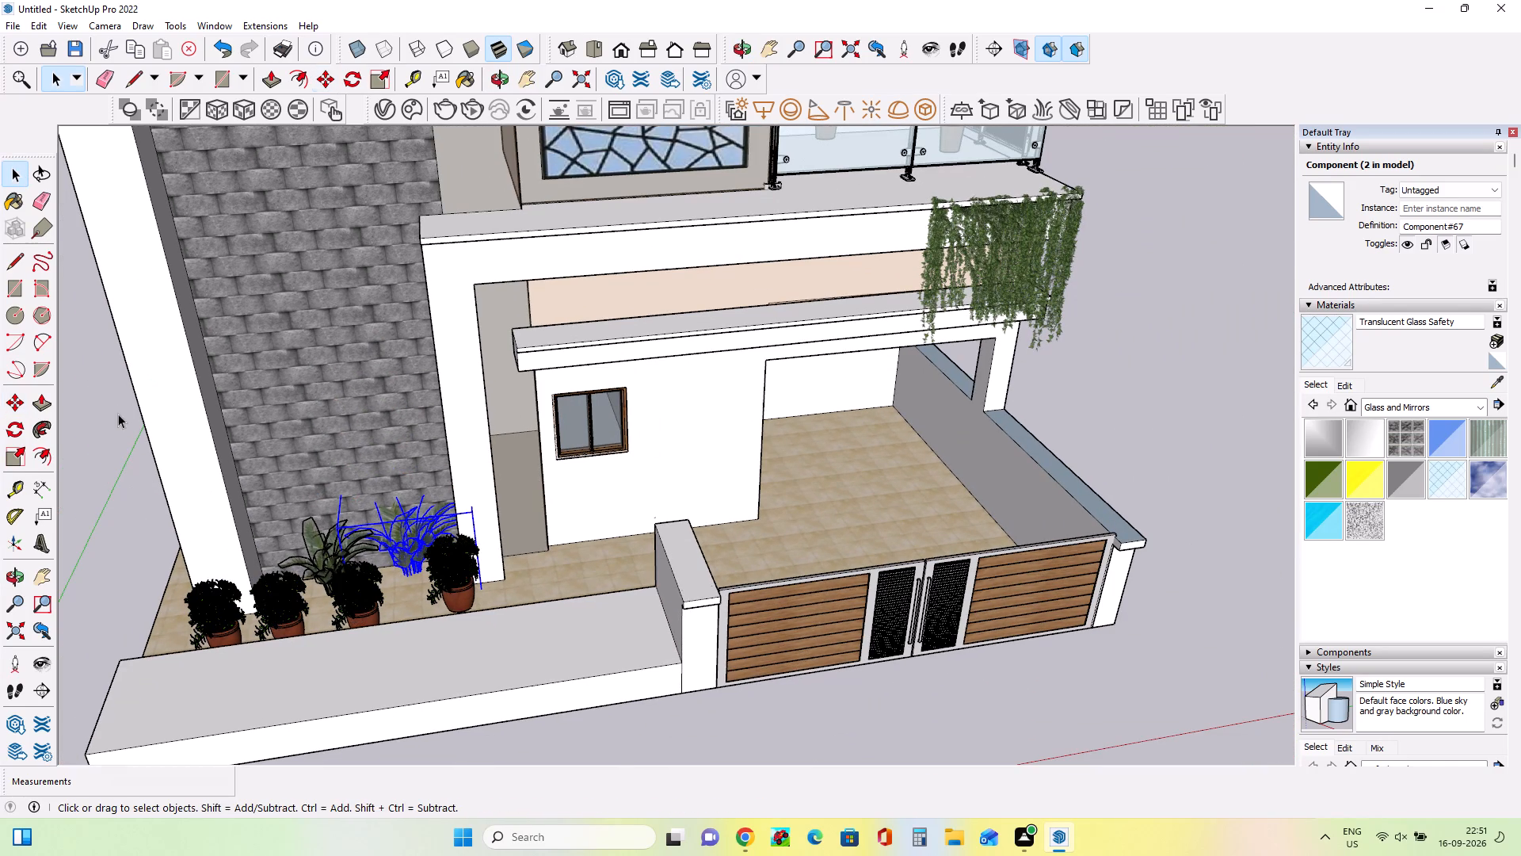
middle_click_drag(219, 605, 316, 381)
scroll(380, 474, "down", 4)
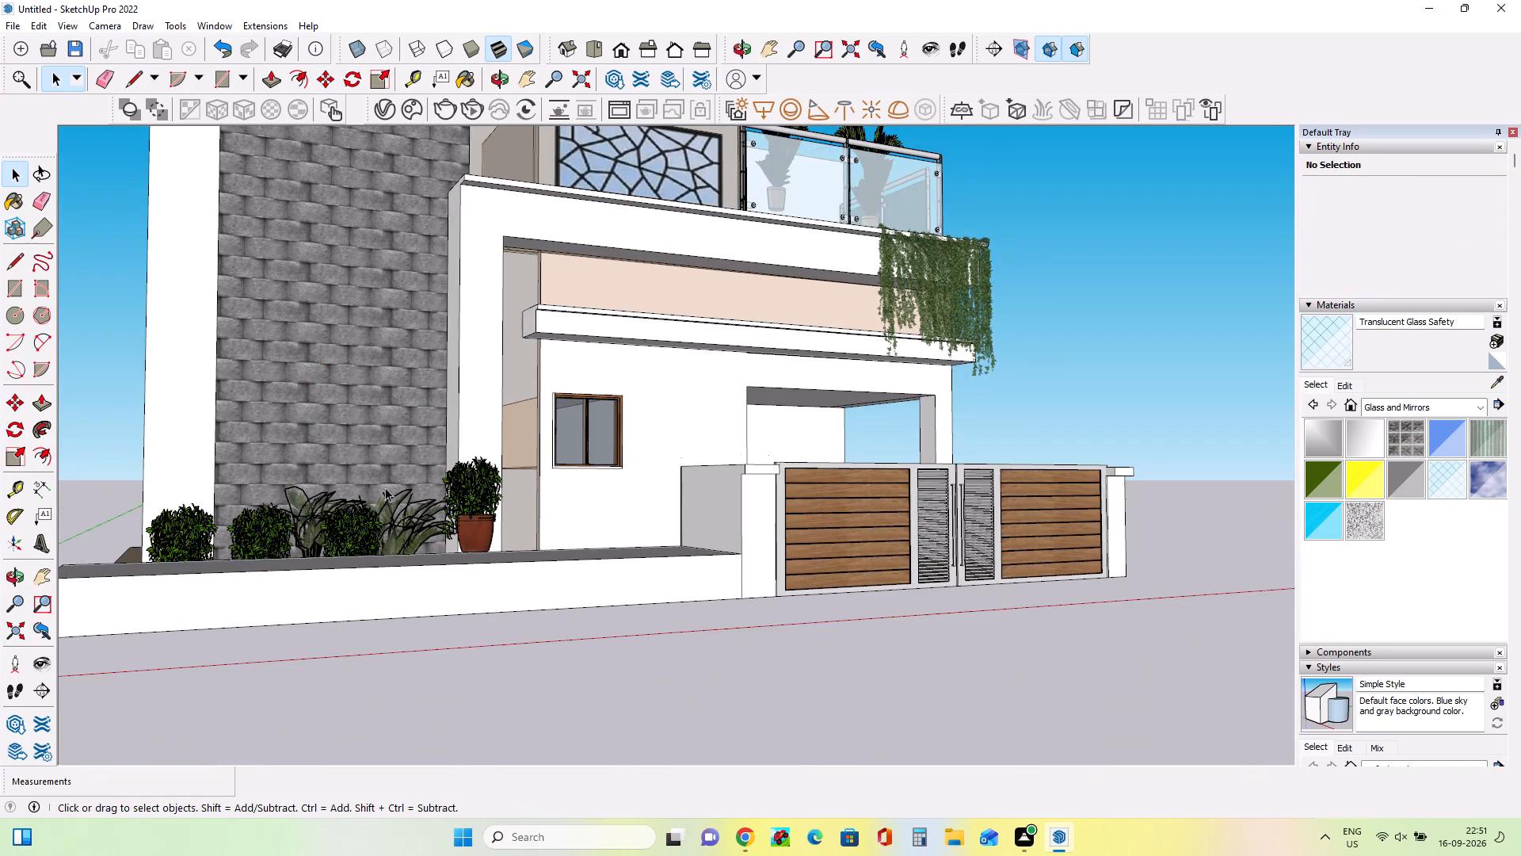
scroll(592, 527, "down", 5)
middle_click_drag(593, 529, 425, 830)
middle_click_drag(523, 697, 558, 667)
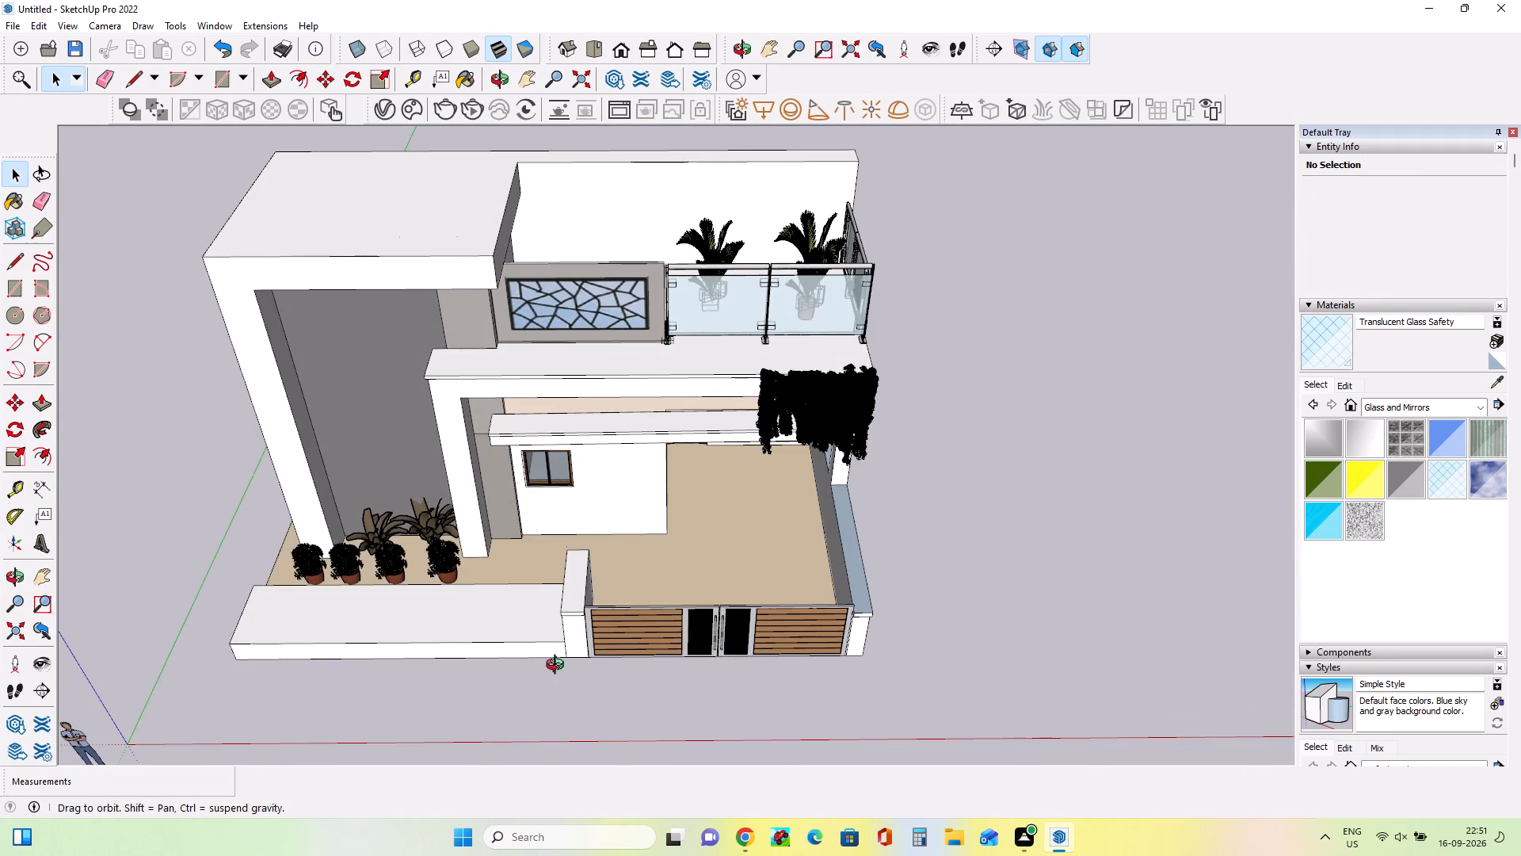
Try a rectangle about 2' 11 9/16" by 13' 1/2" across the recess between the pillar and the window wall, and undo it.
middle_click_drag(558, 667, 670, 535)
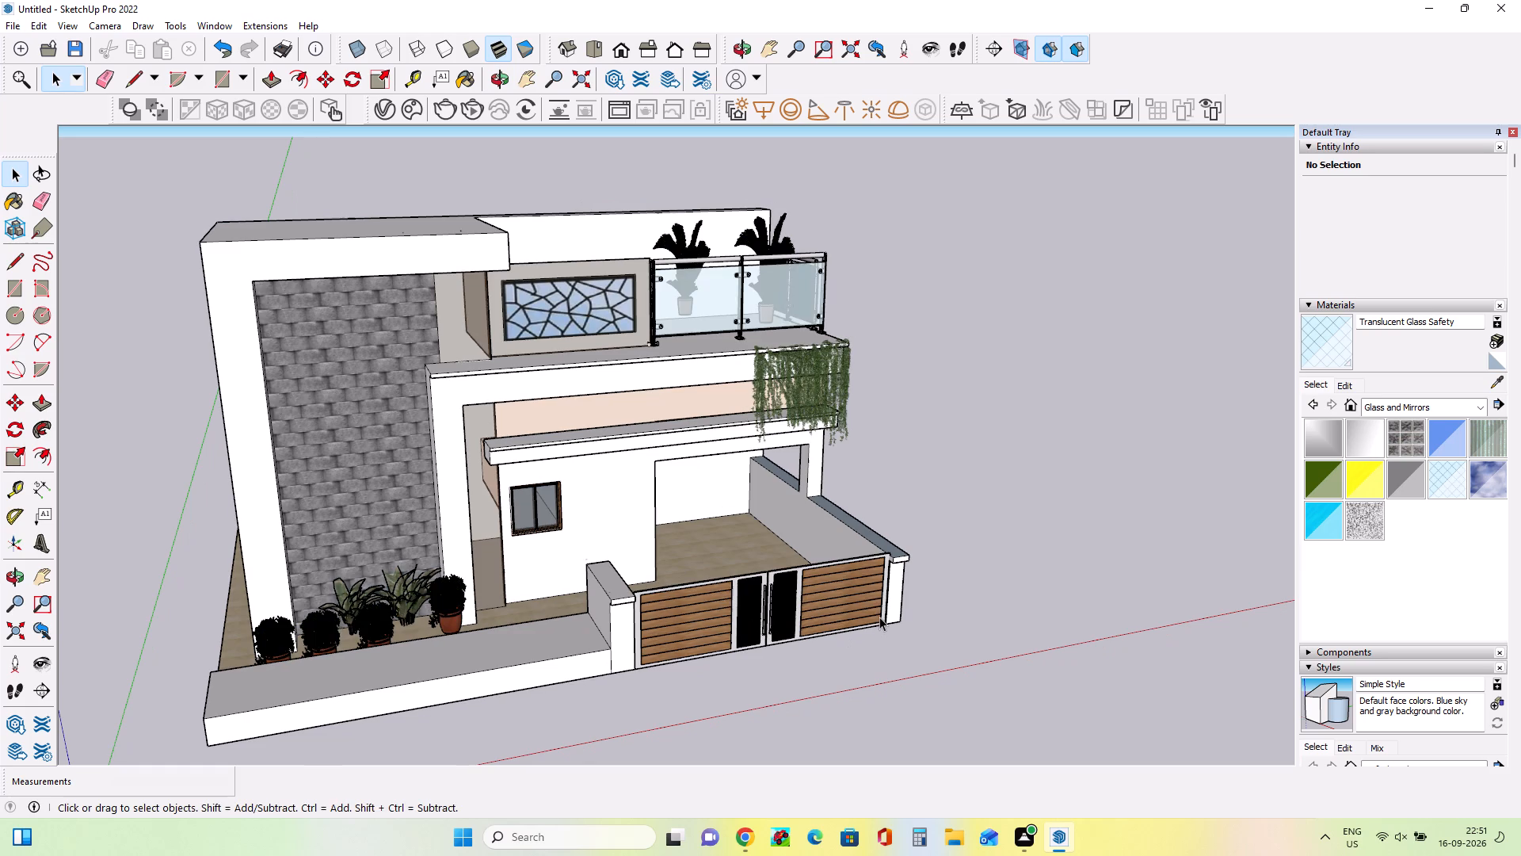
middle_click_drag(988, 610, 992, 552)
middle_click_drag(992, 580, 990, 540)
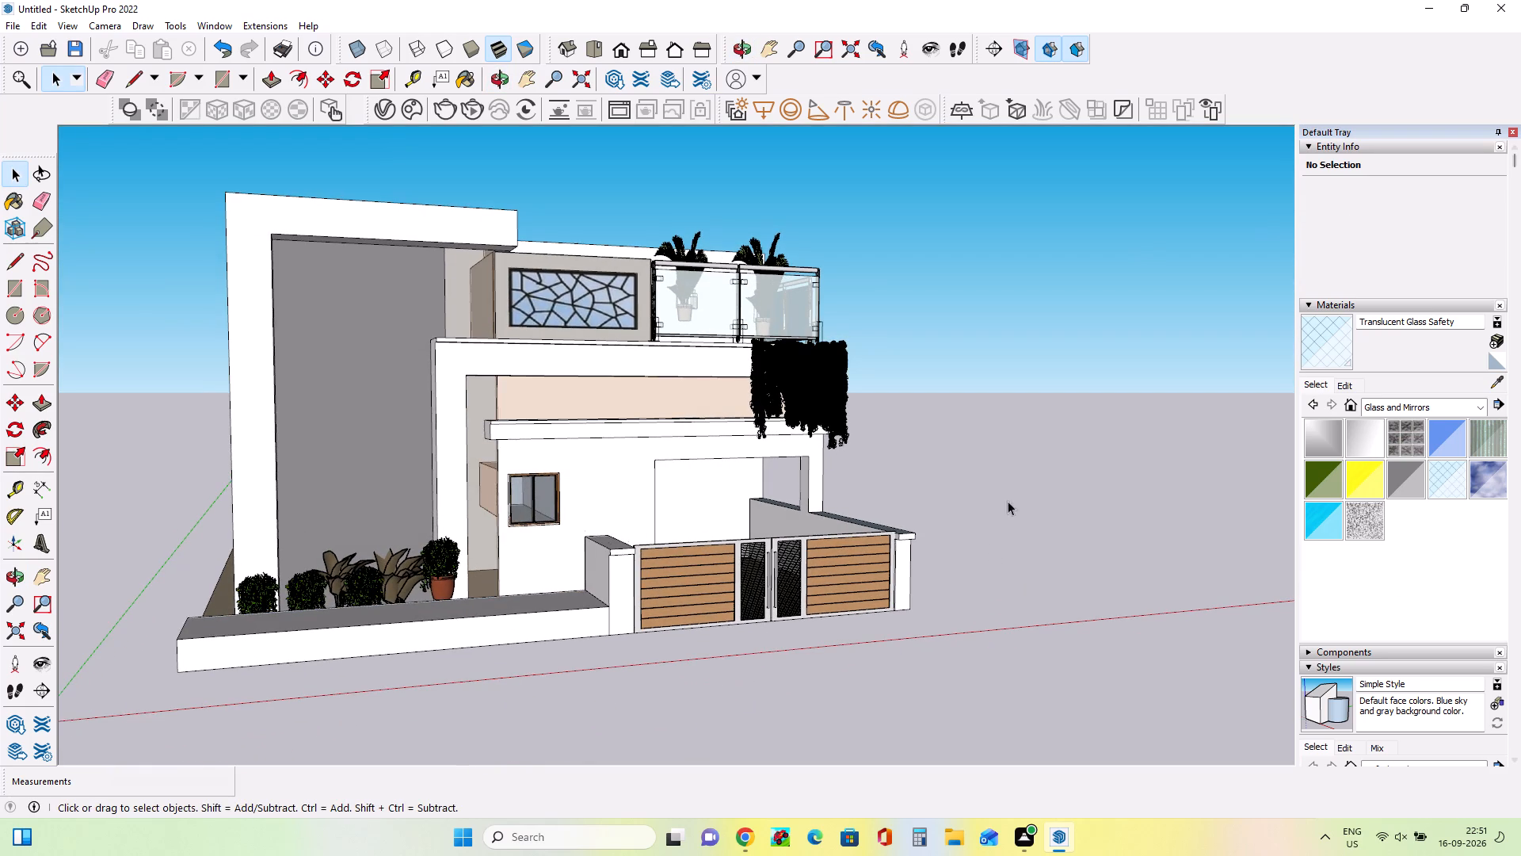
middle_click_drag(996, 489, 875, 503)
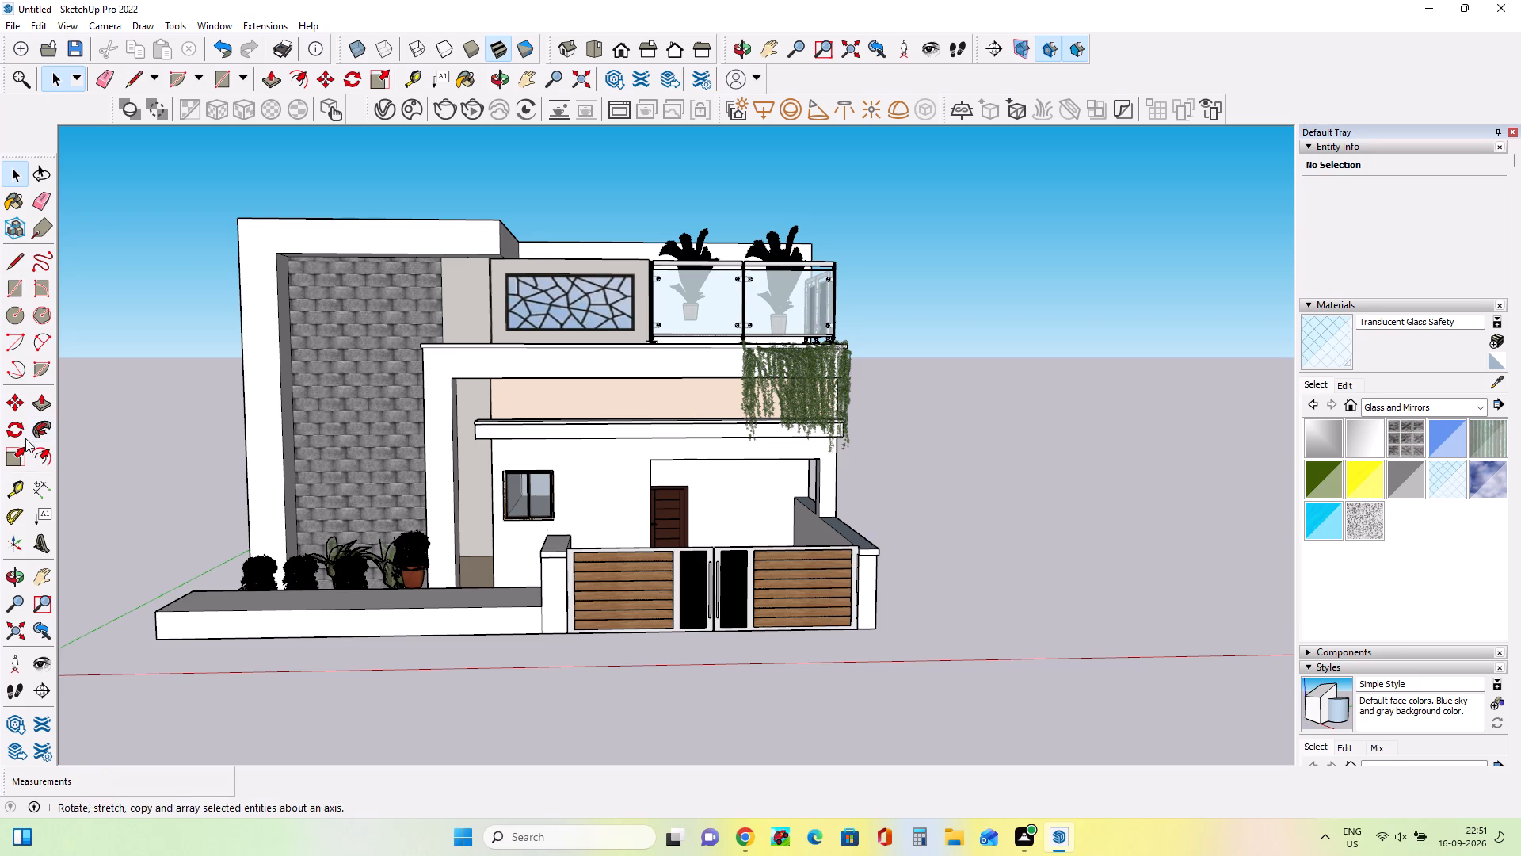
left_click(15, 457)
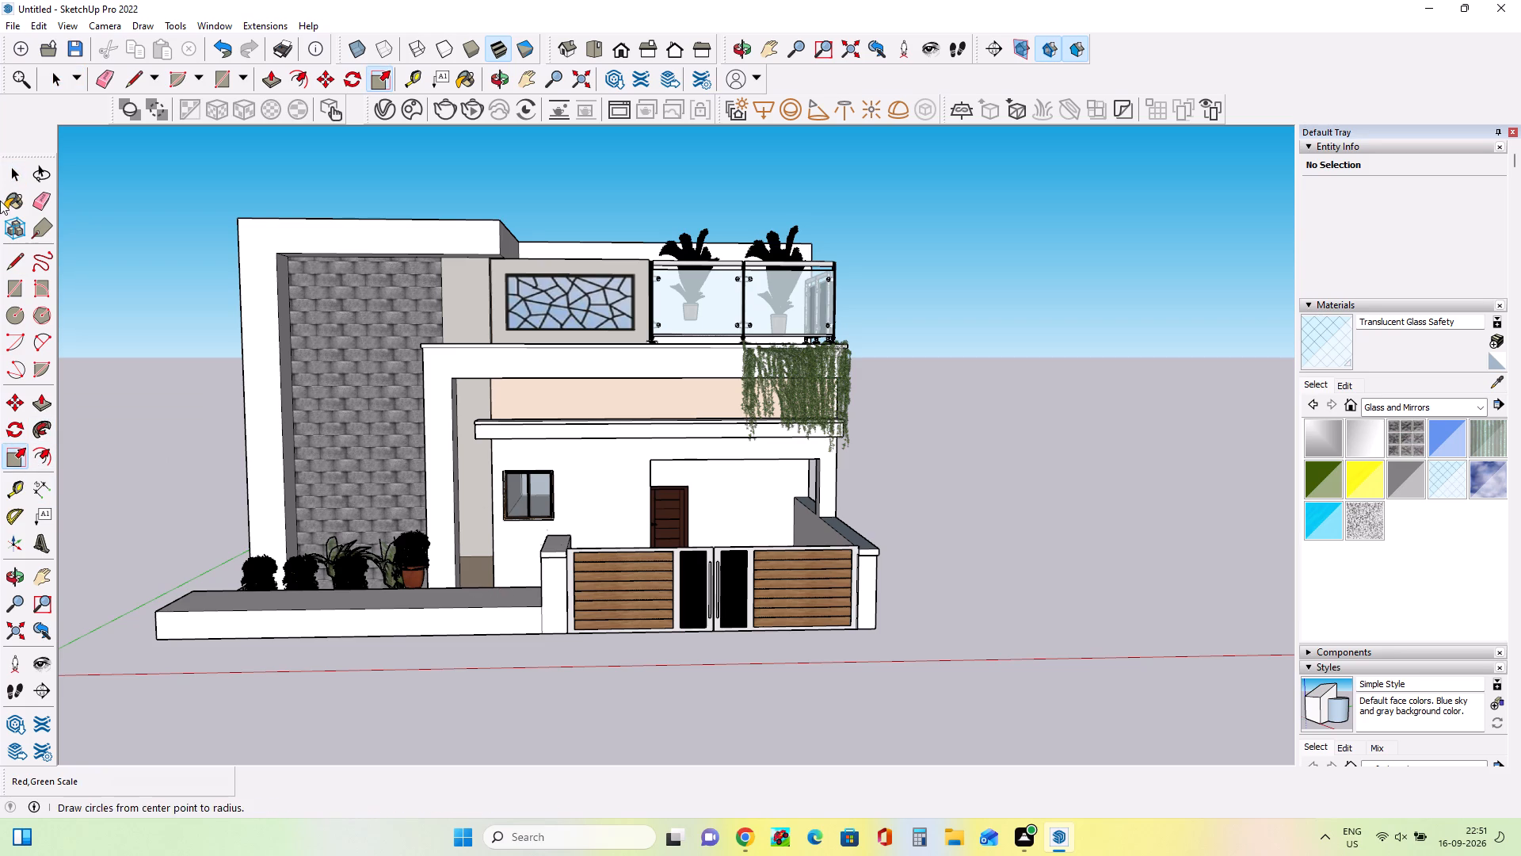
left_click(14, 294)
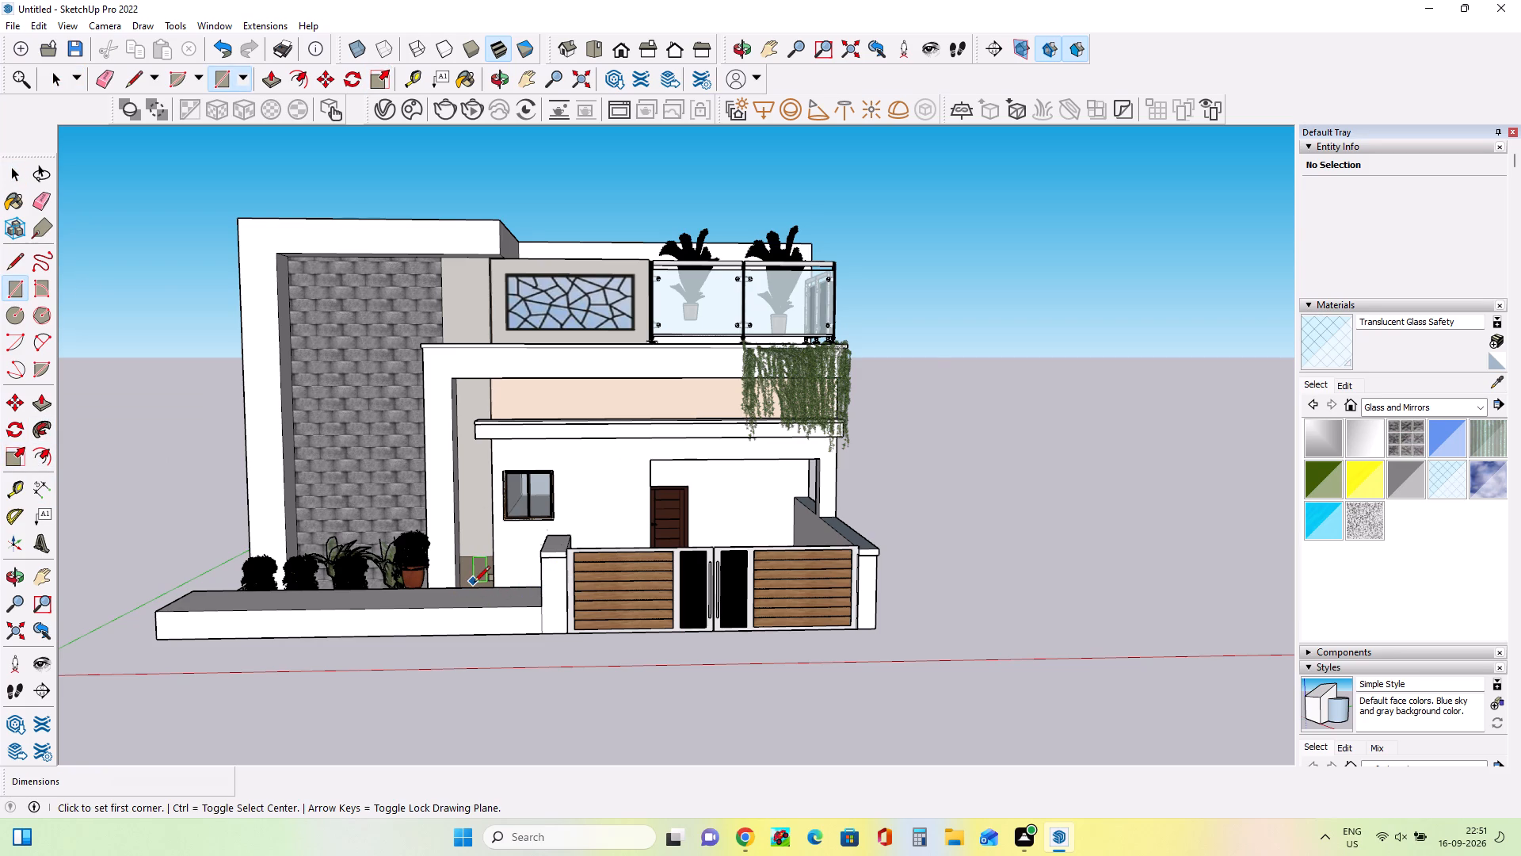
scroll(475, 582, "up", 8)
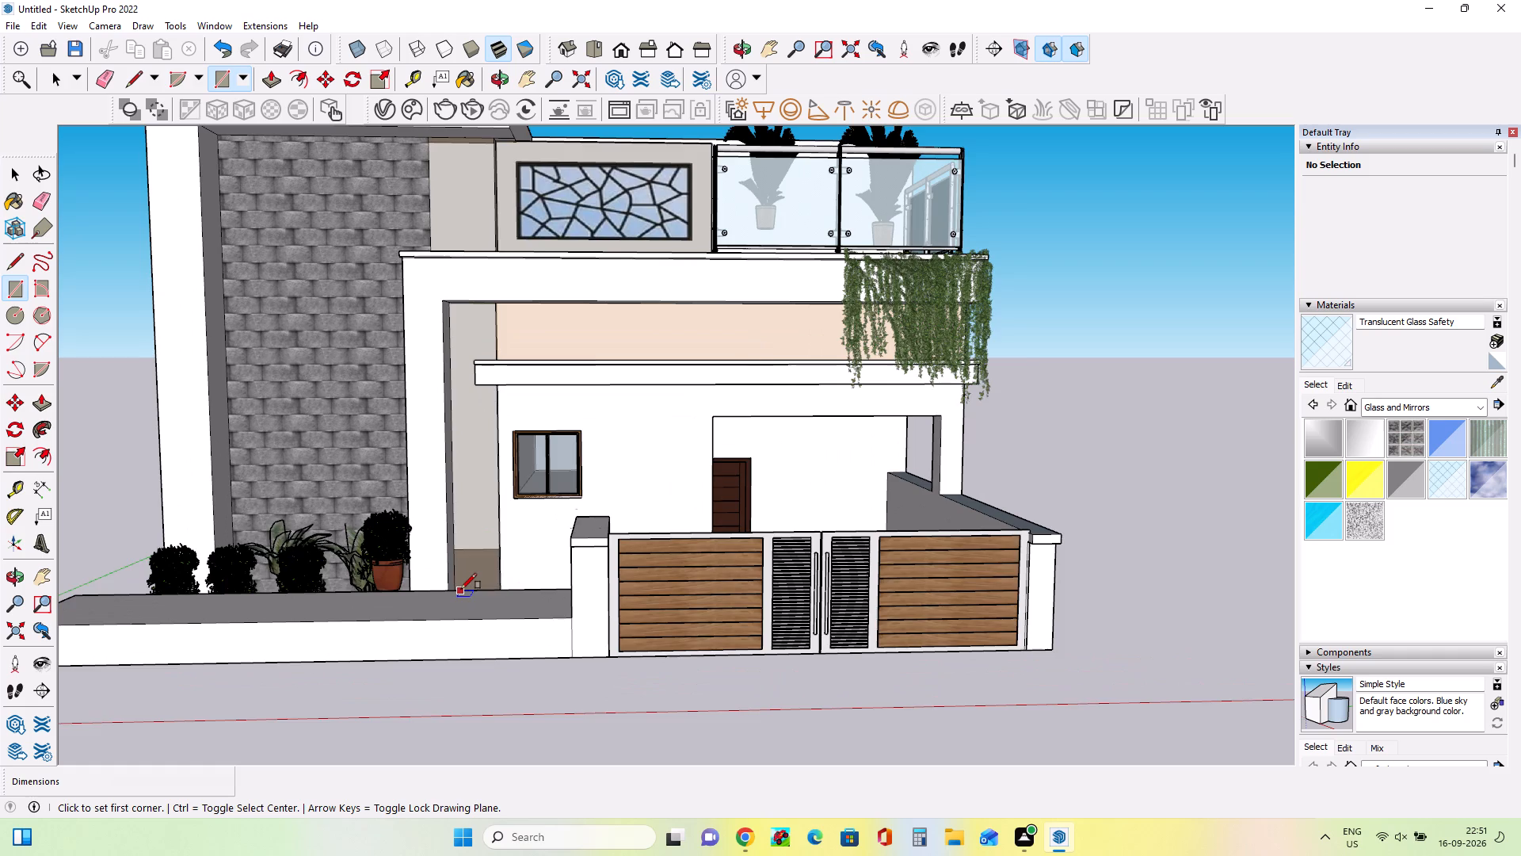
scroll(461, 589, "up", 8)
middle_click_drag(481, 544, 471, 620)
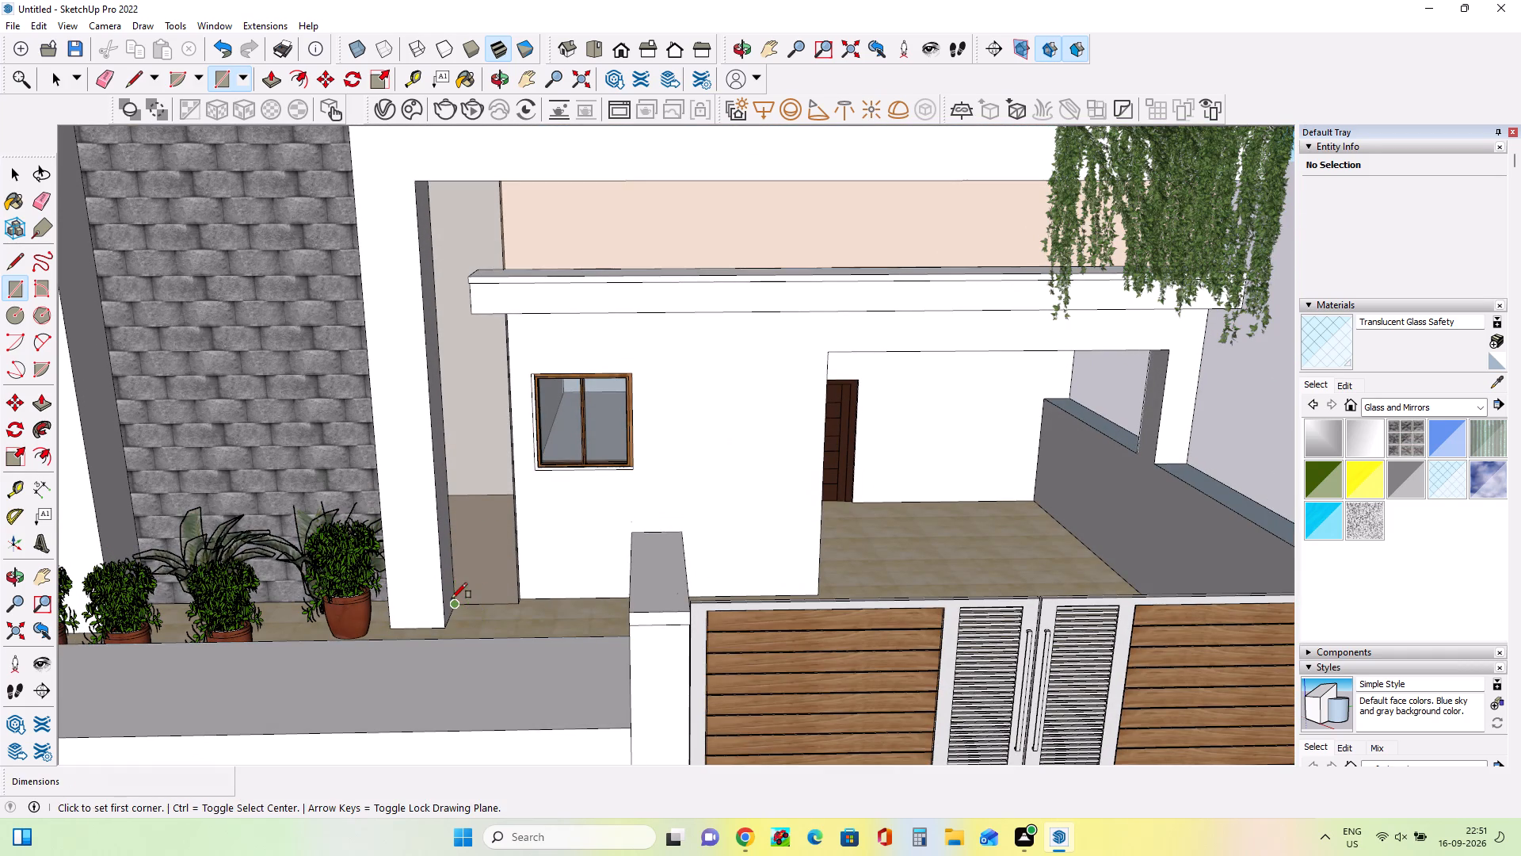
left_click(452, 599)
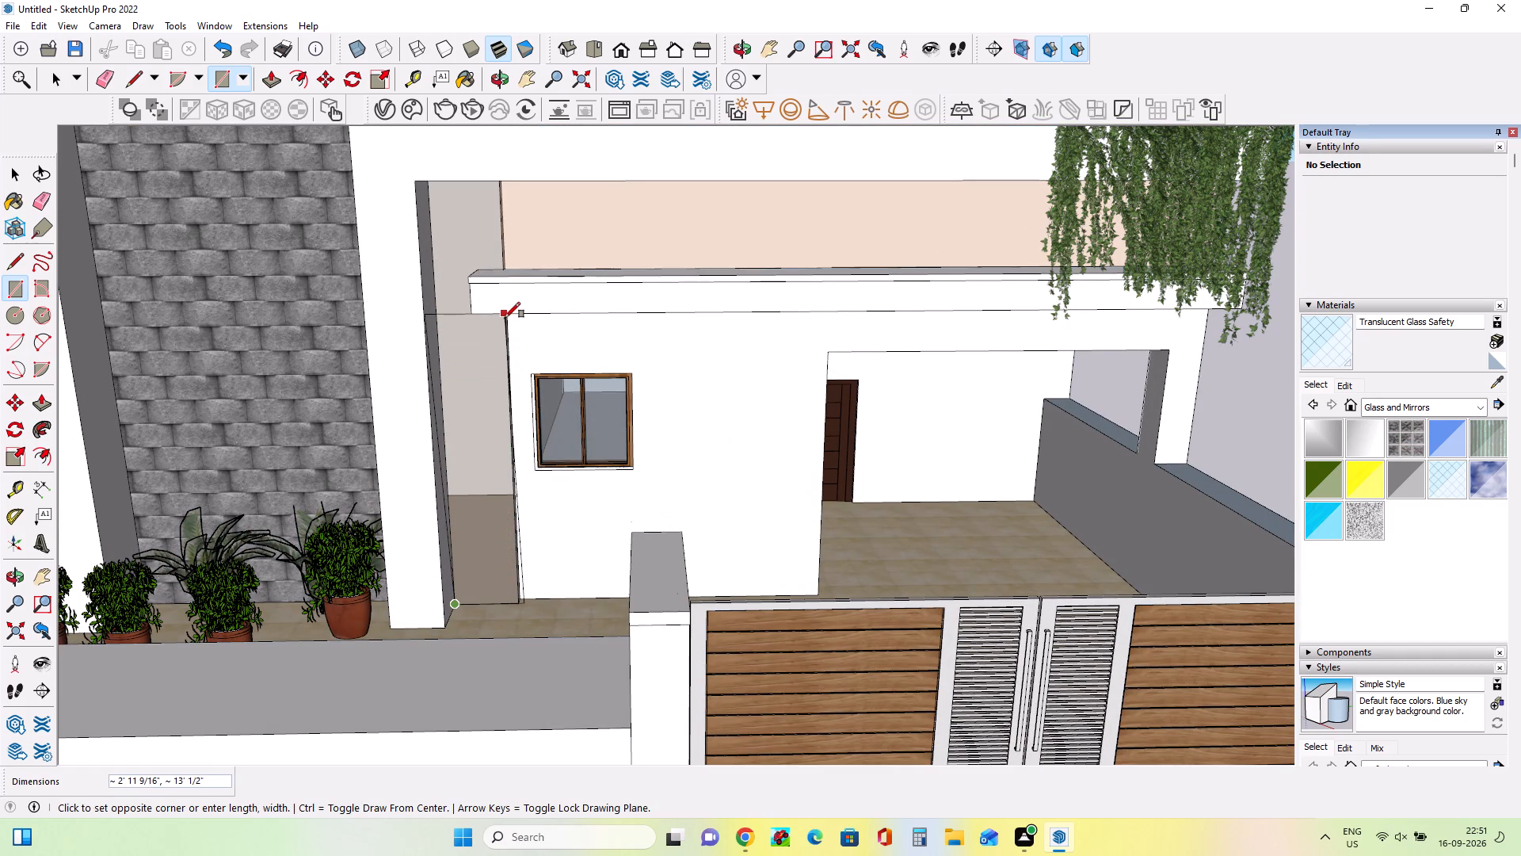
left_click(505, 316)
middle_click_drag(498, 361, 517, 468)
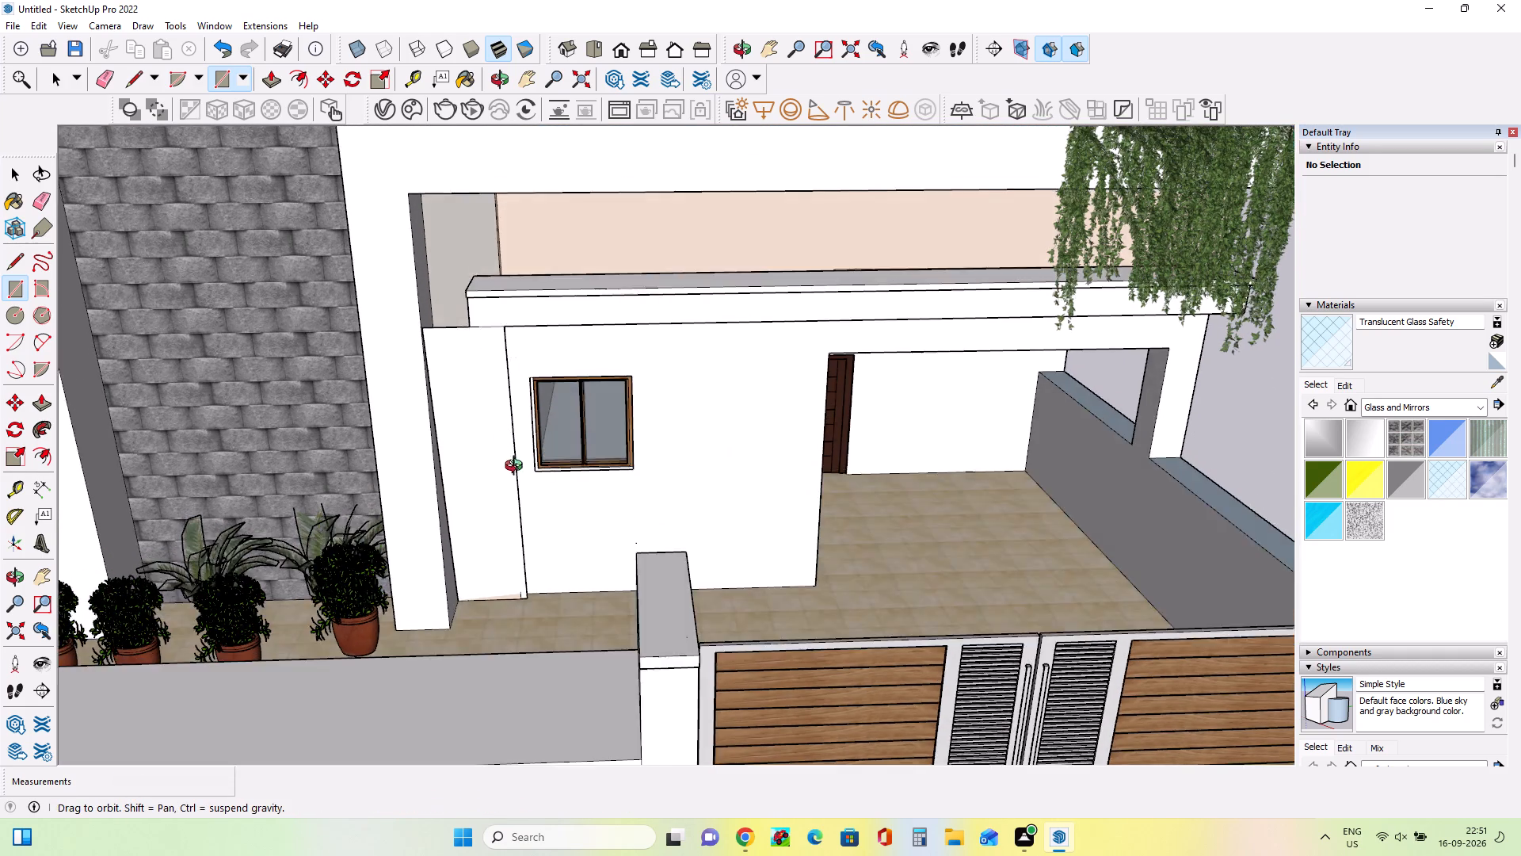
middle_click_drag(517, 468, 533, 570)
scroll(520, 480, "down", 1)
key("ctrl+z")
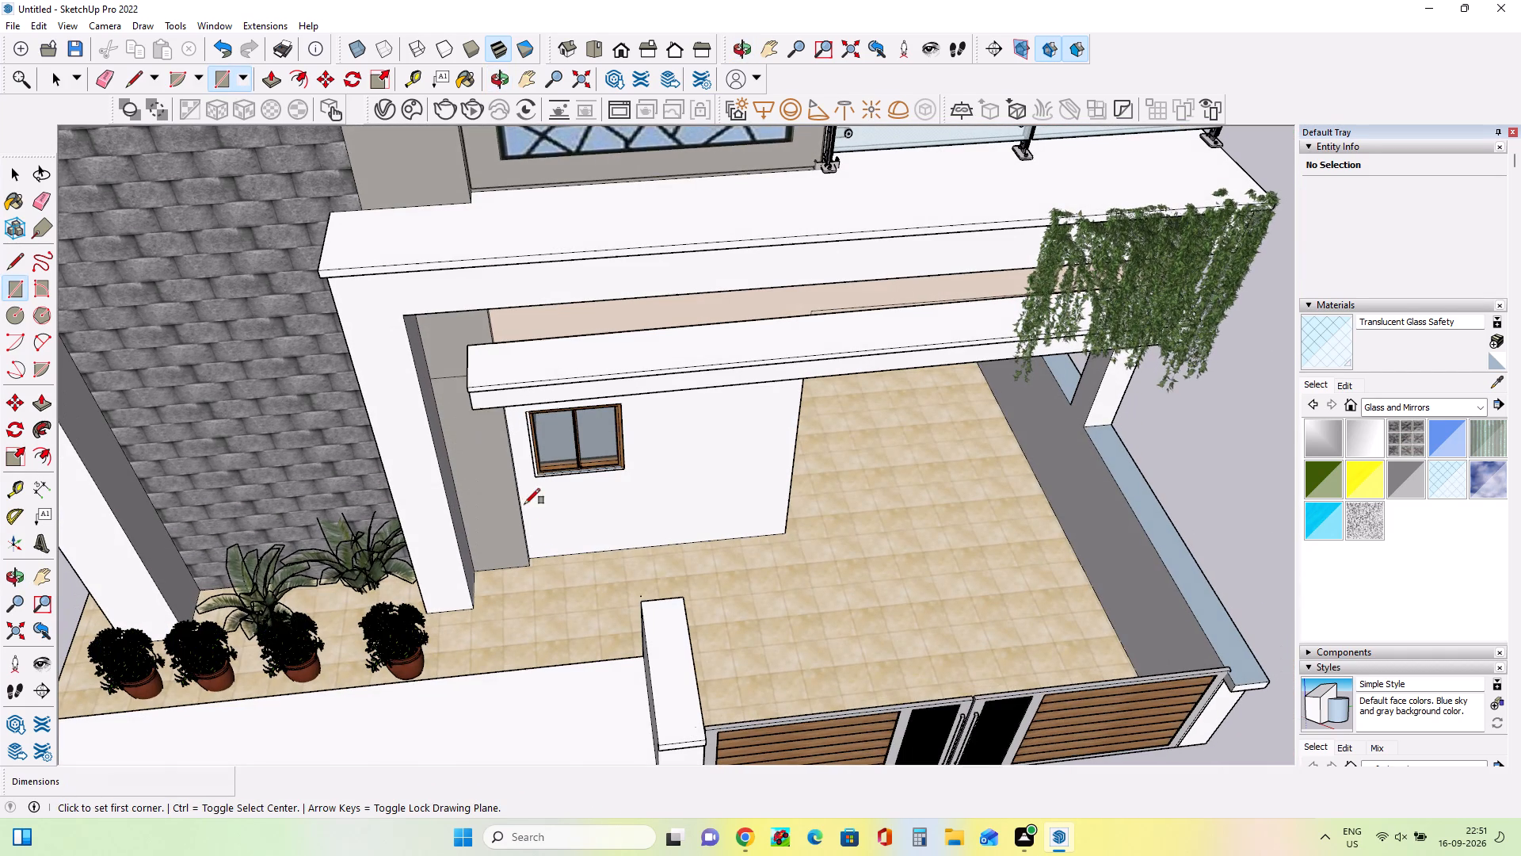
Examine the house's front facade, porch and planting from above, at an angle and at street level.
middle_click_drag(483, 415, 706, 298)
middle_click_drag(599, 426, 309, 470)
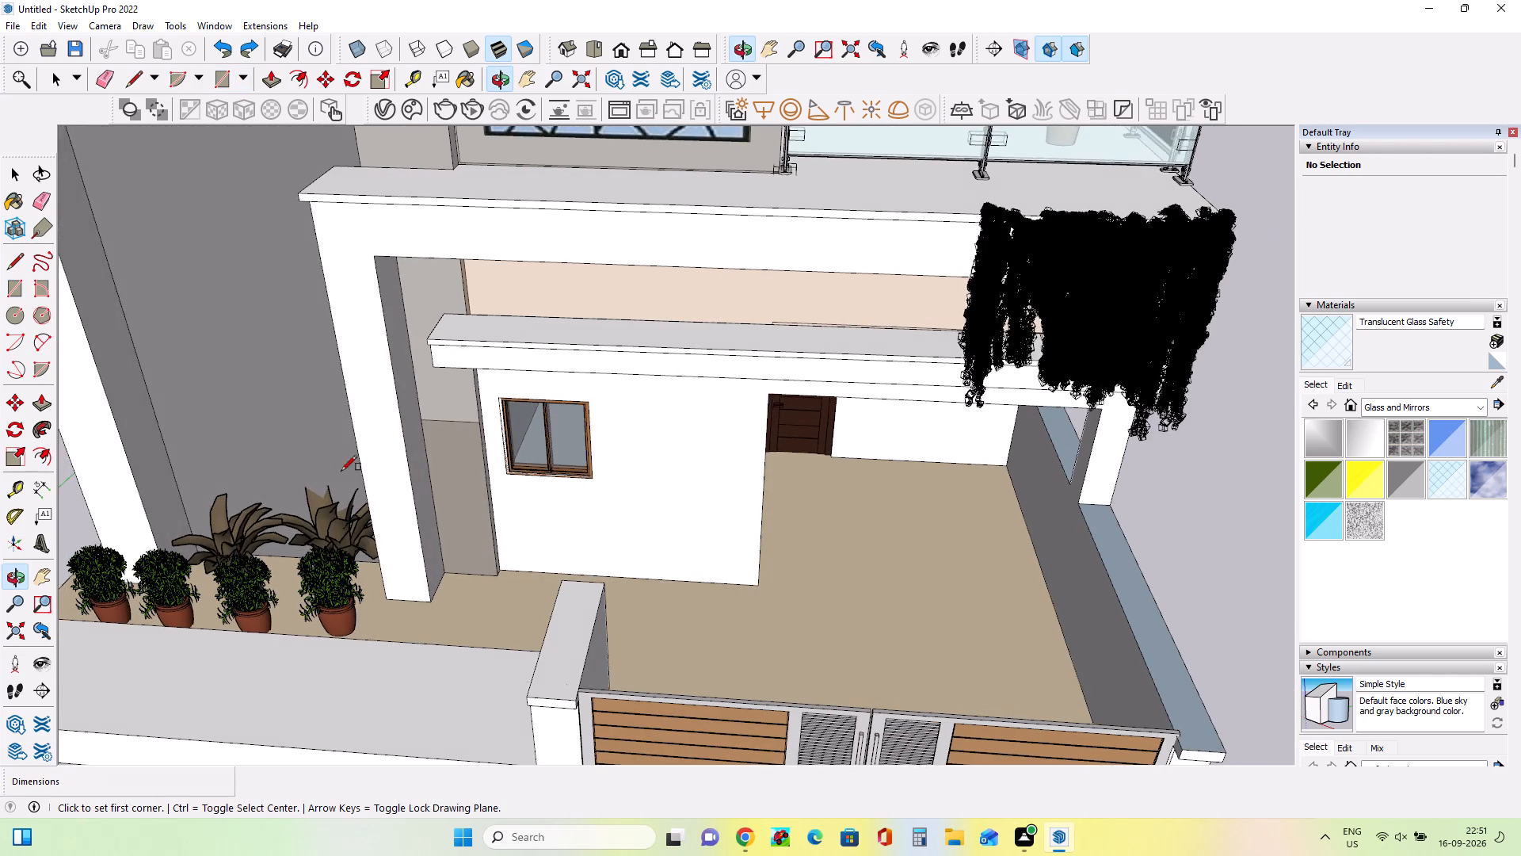
scroll(478, 446, "down", 18)
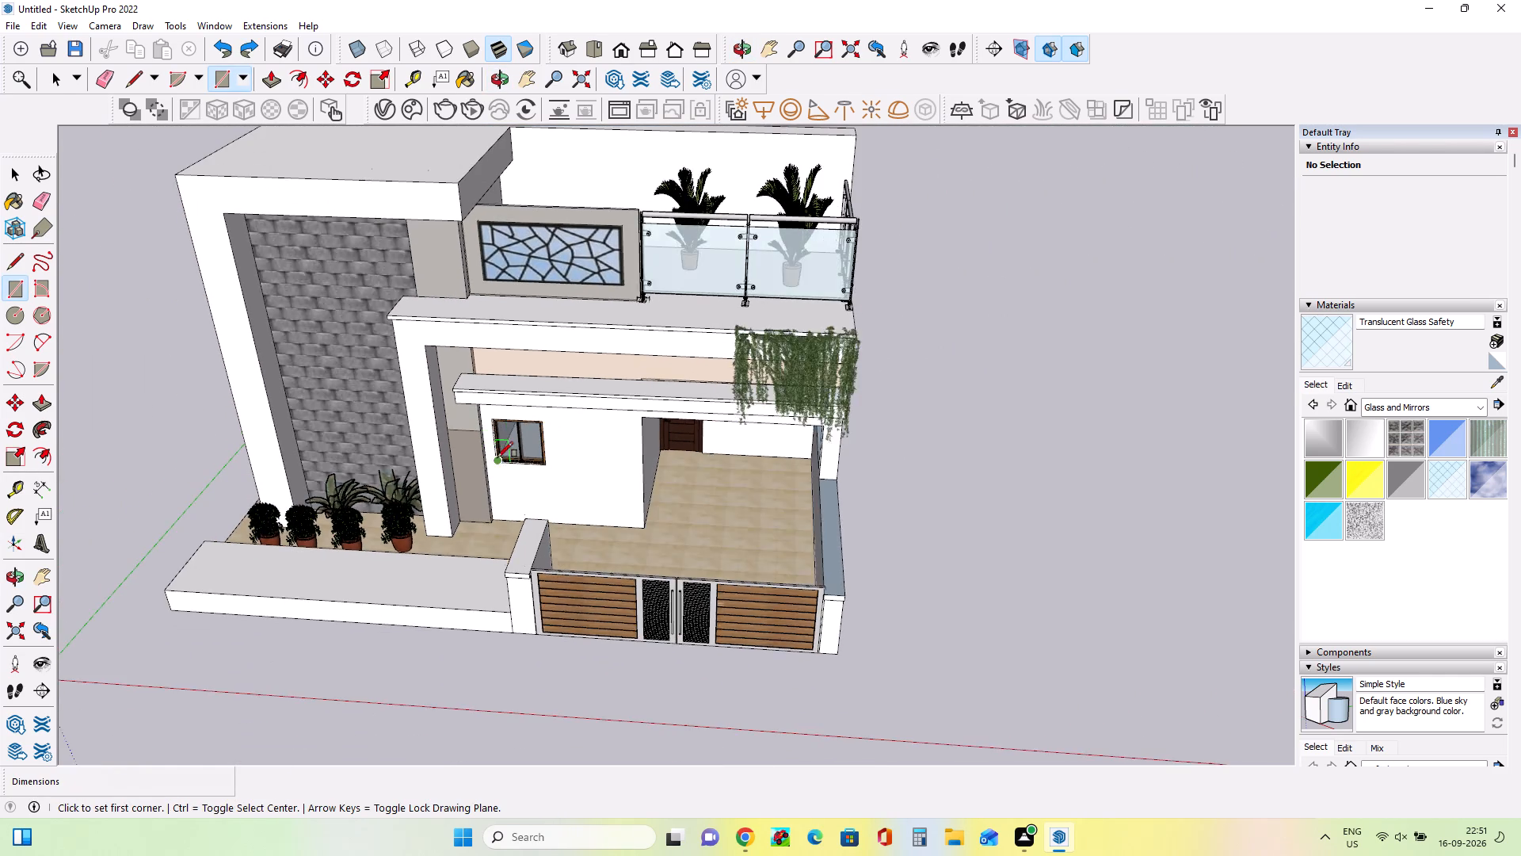
middle_click_drag(514, 472, 630, 298)
scroll(514, 472, "down", 1)
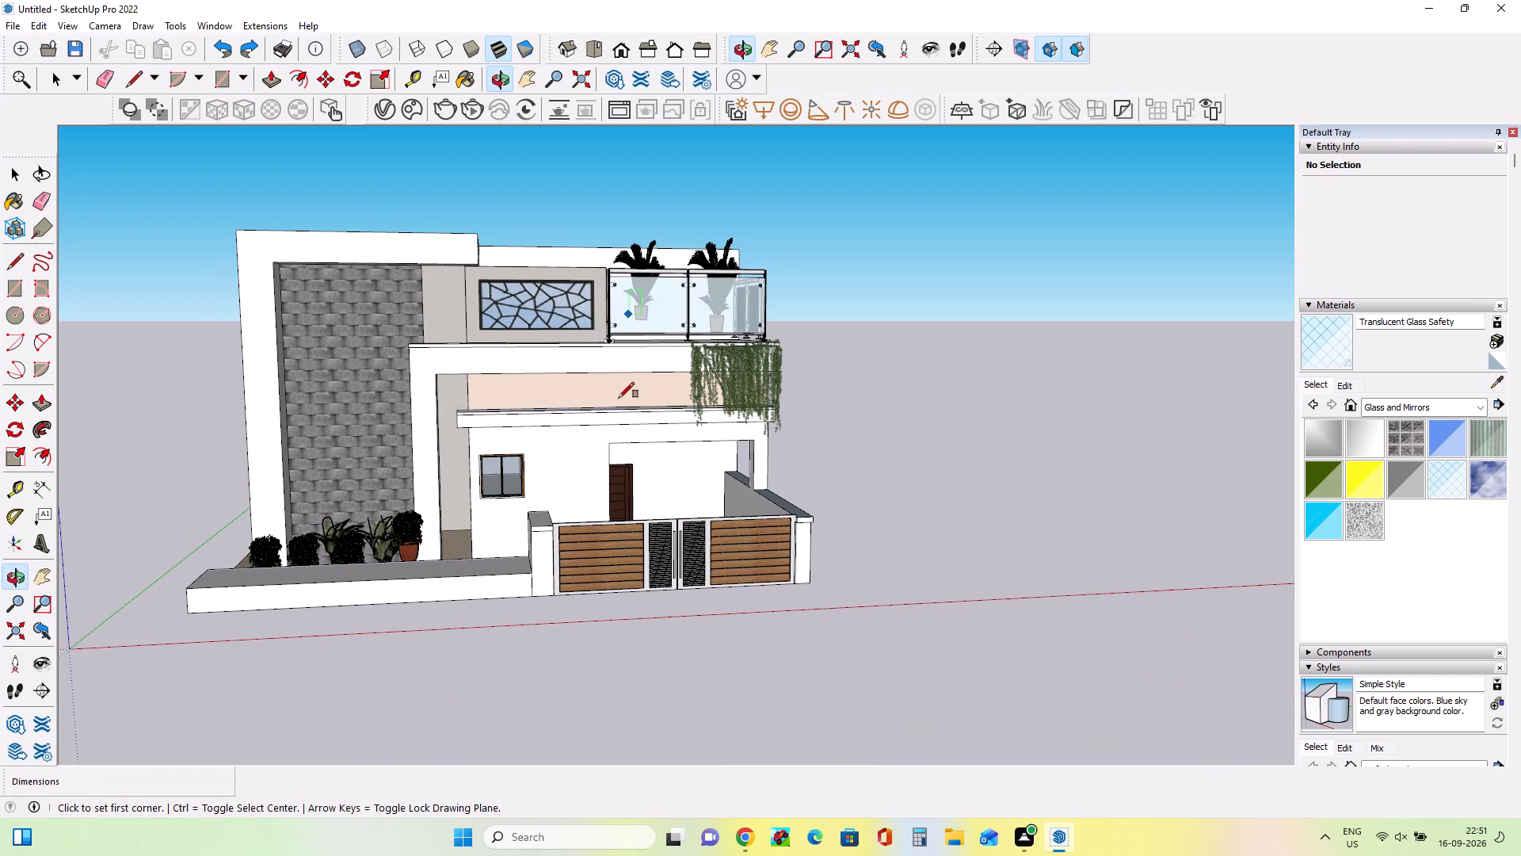
middle_click_drag(743, 453, 720, 472)
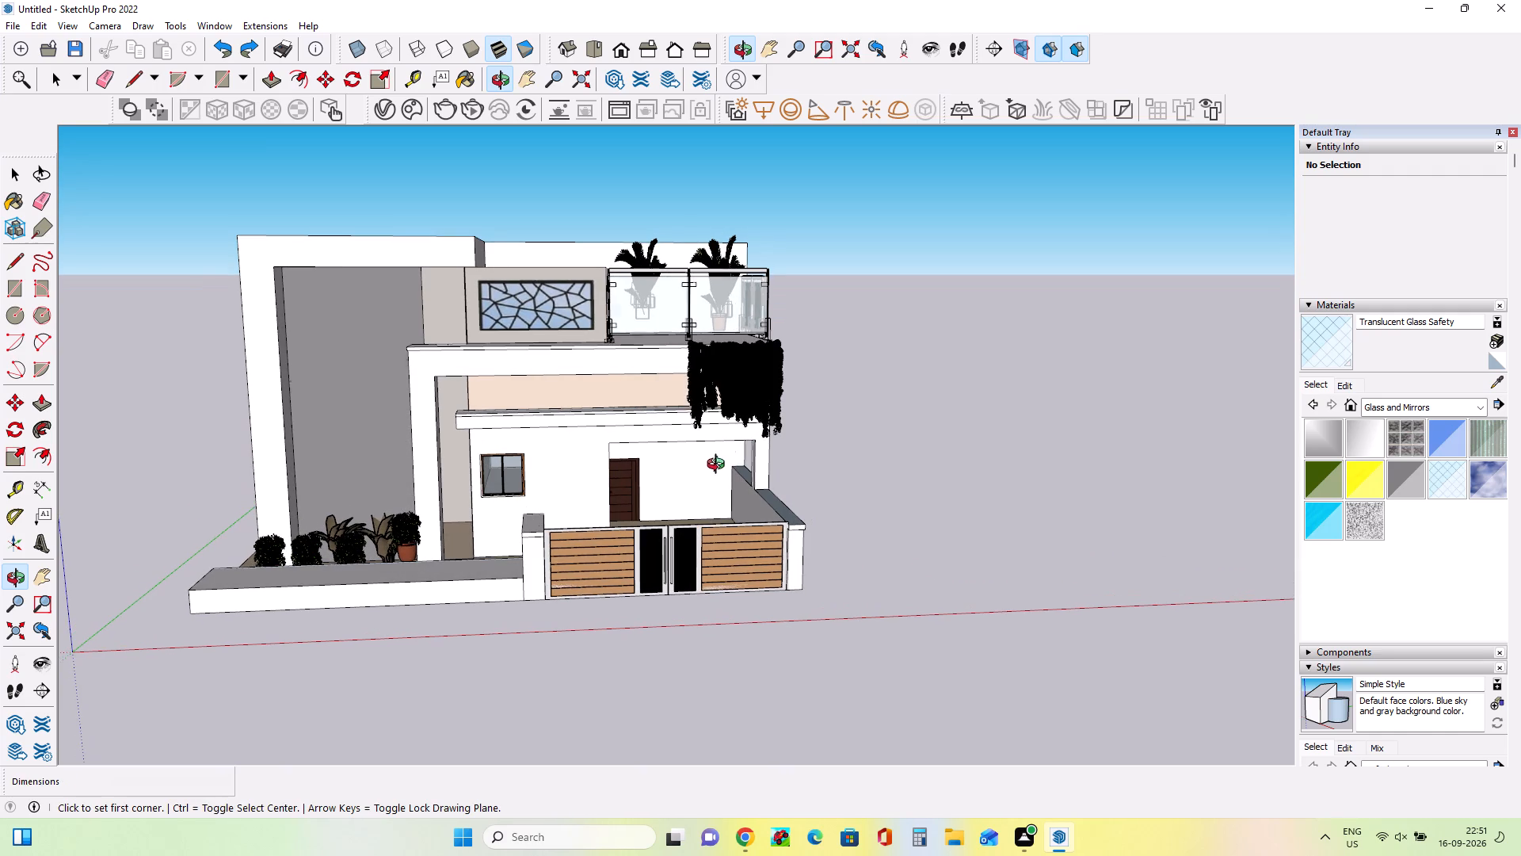
middle_click_drag(715, 467, 745, 462)
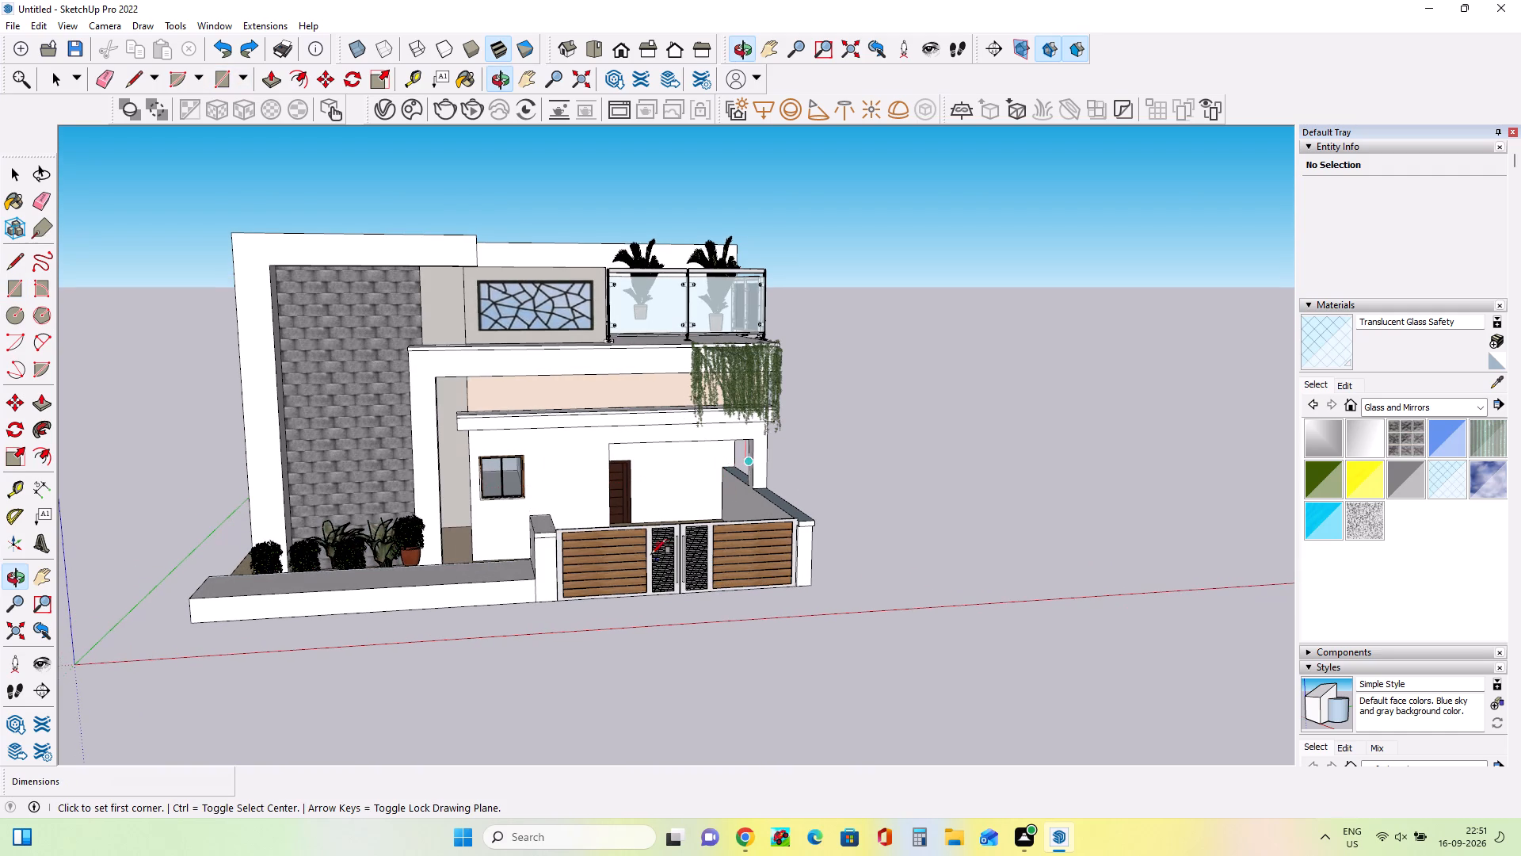
middle_click_drag(650, 550, 658, 504)
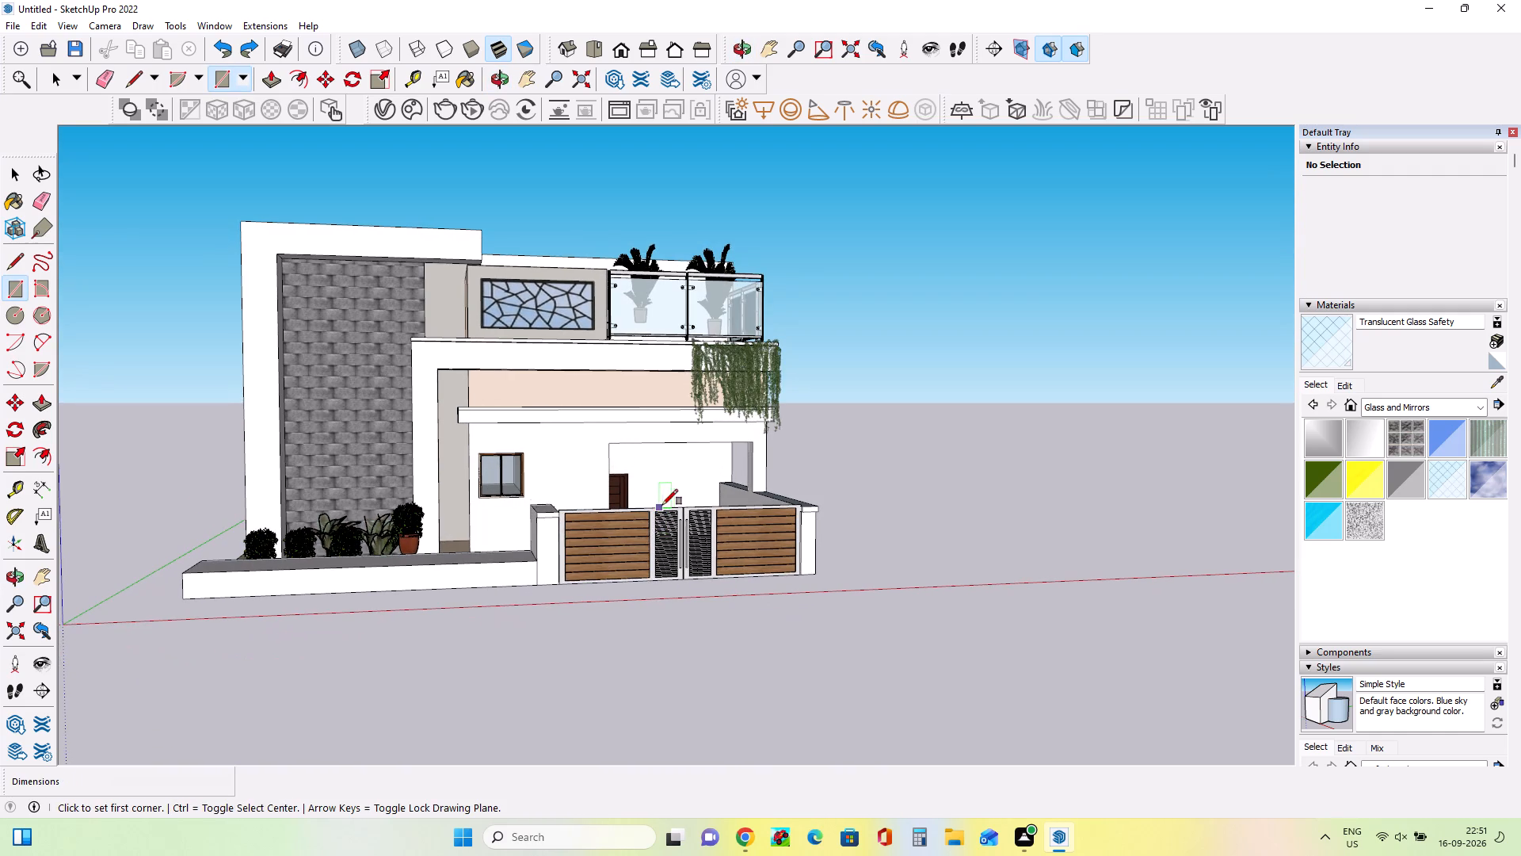
middle_click_drag(671, 501, 613, 532)
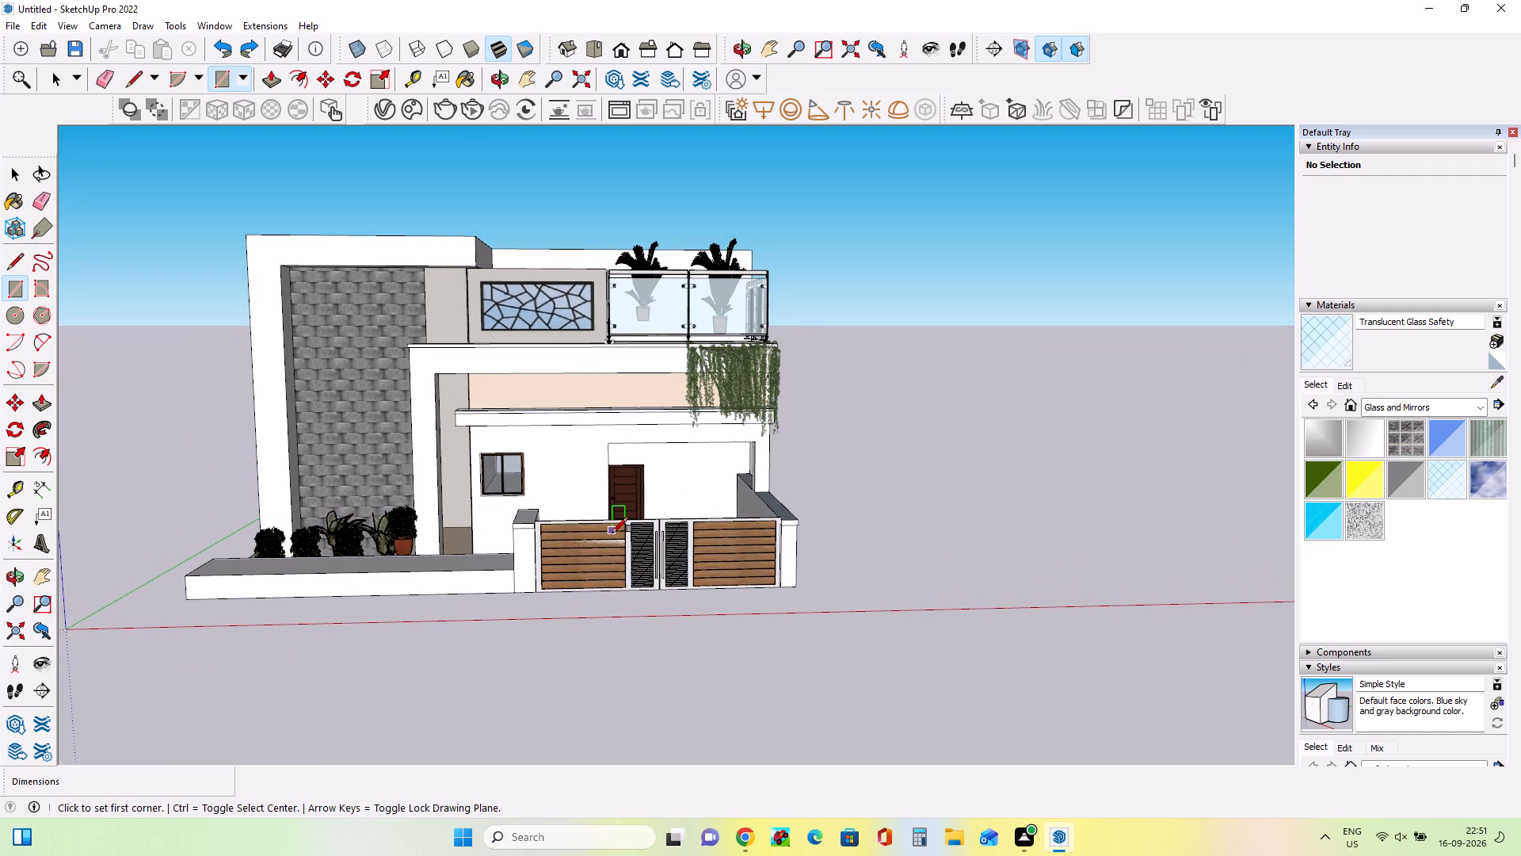
middle_click_drag(612, 533, 608, 515)
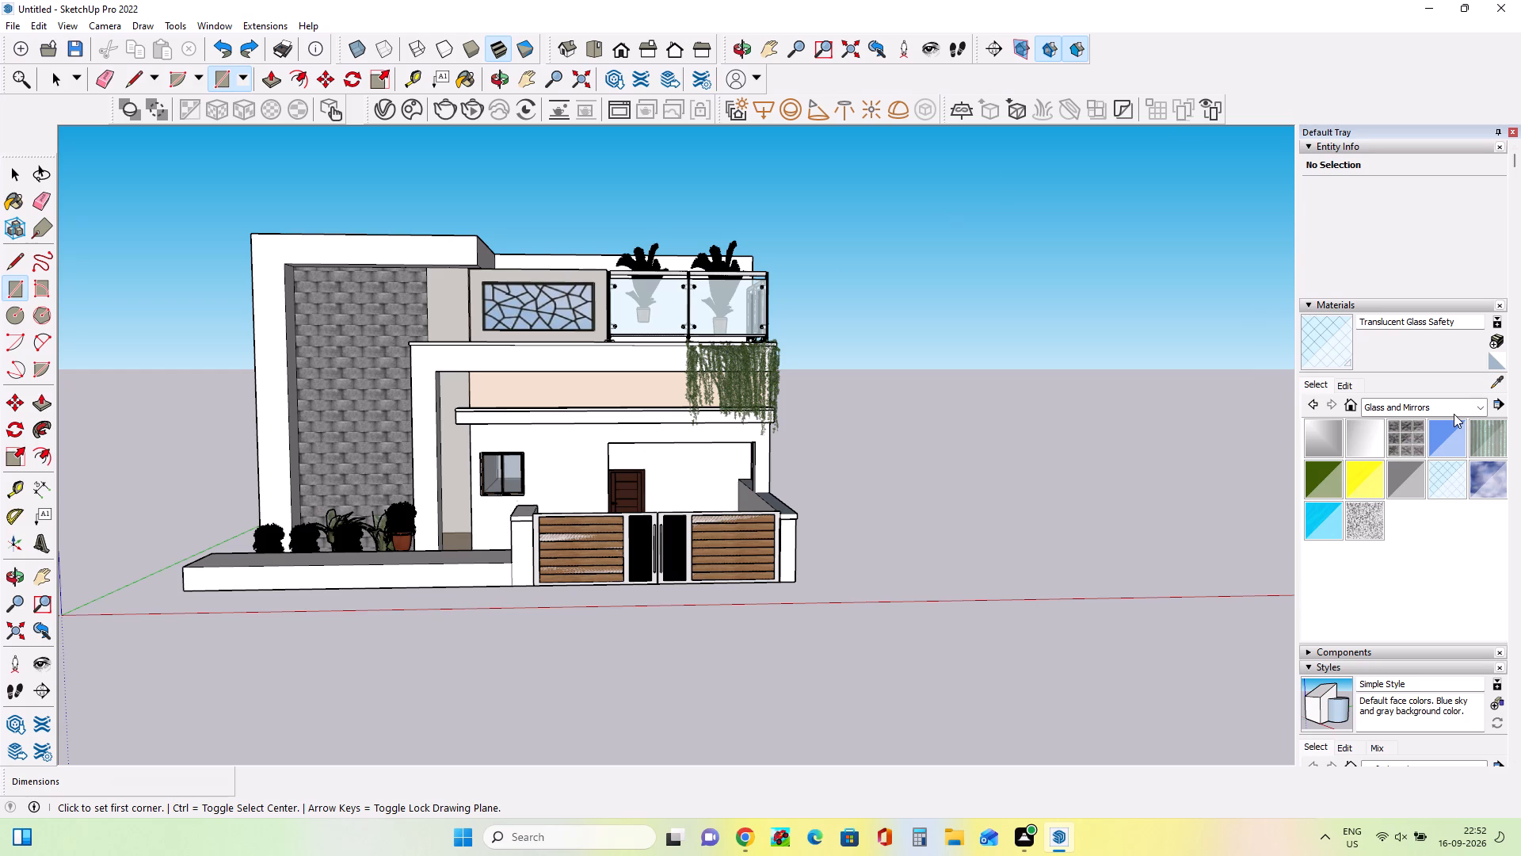
Create a new material based on the pale peach Color C01 from the Colors collection, with reduced opacity.
left_click(1406, 409)
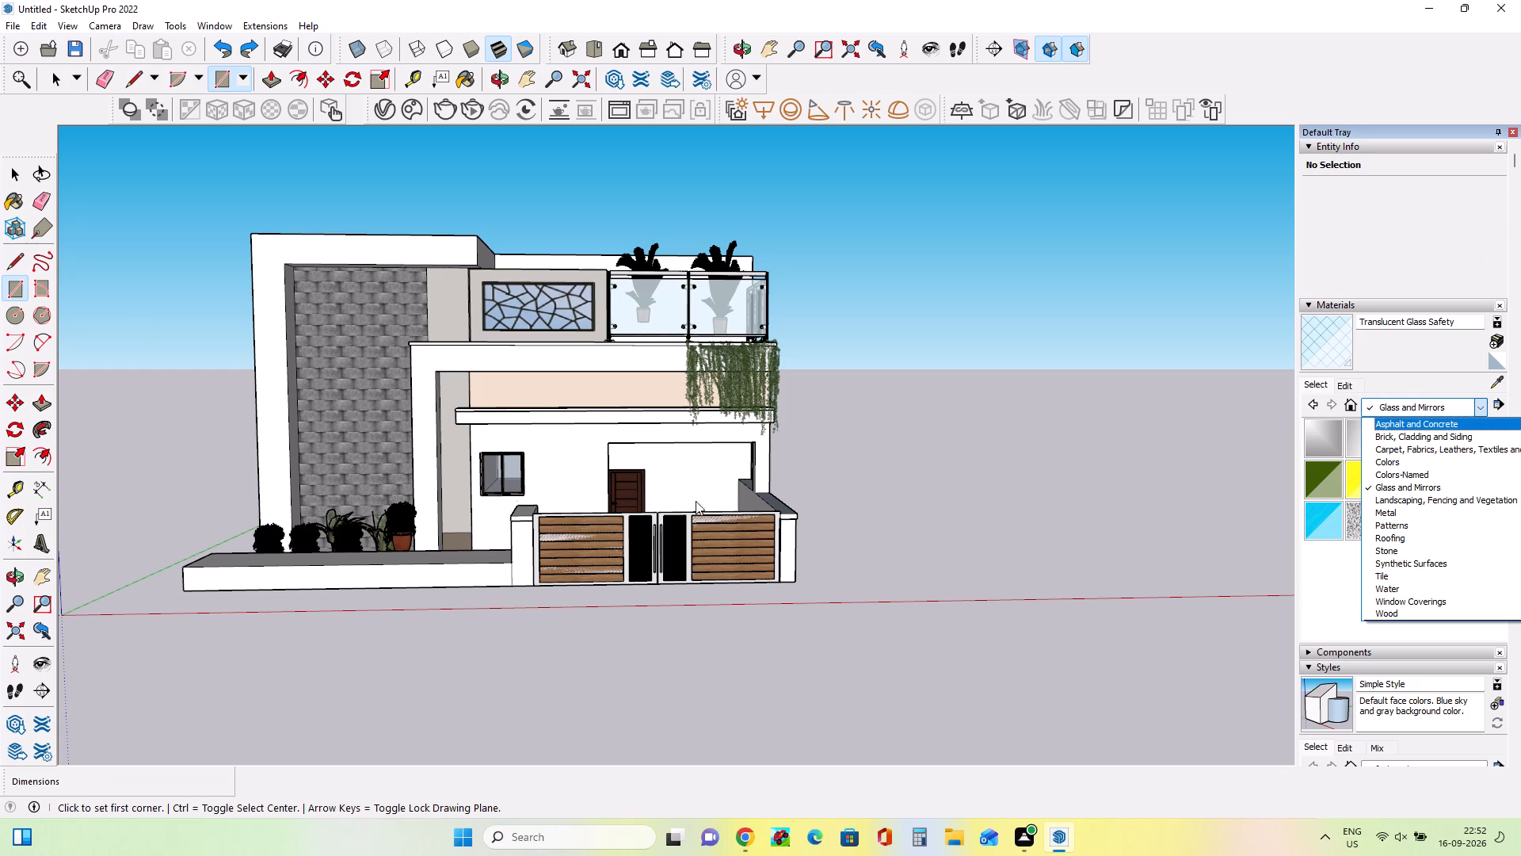
left_click(1382, 403)
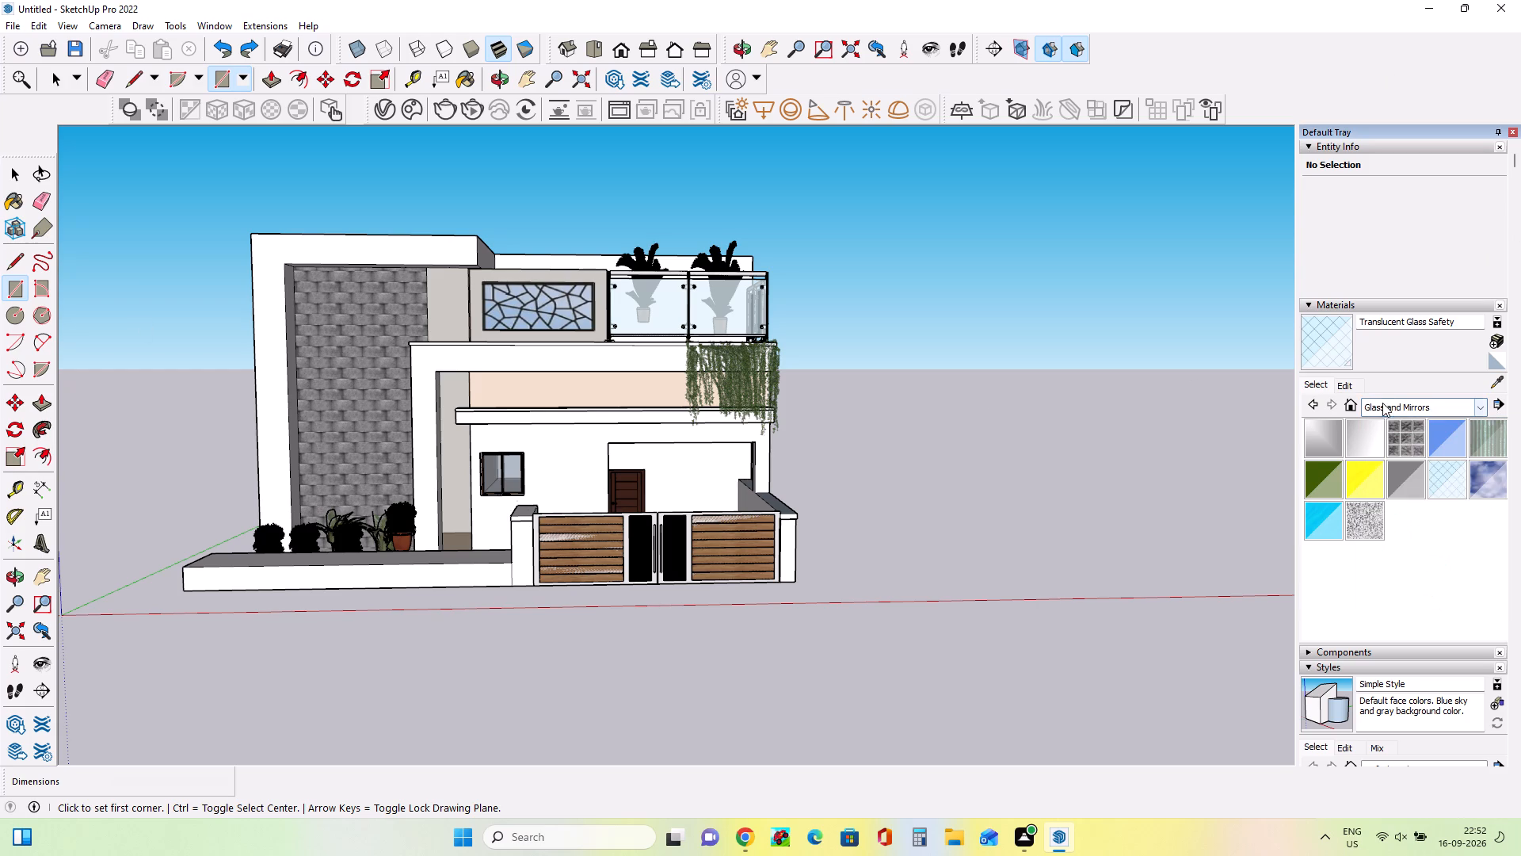
left_click(1404, 409)
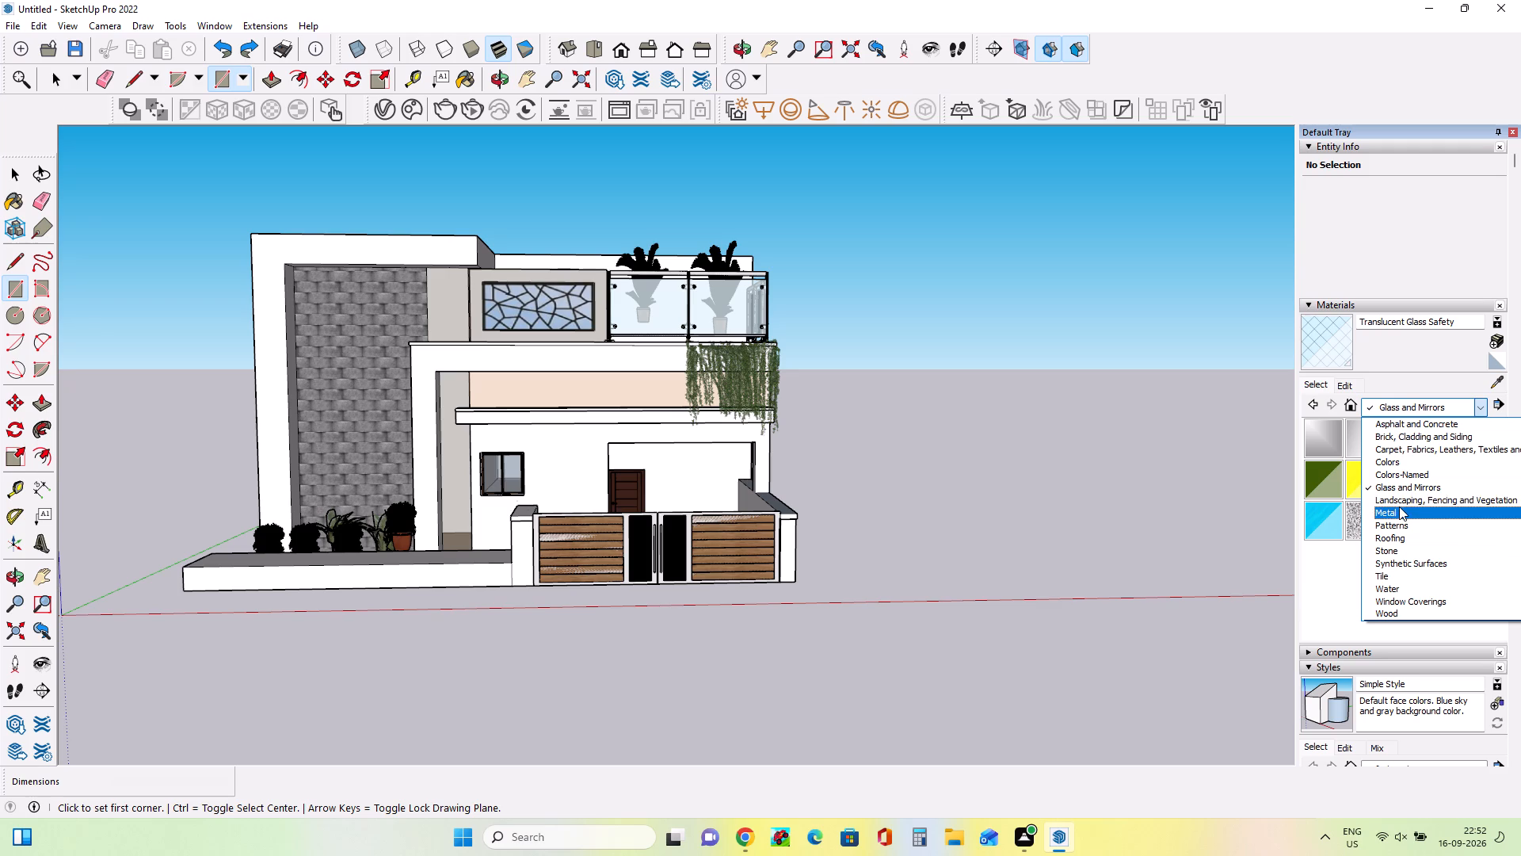
left_click(1400, 459)
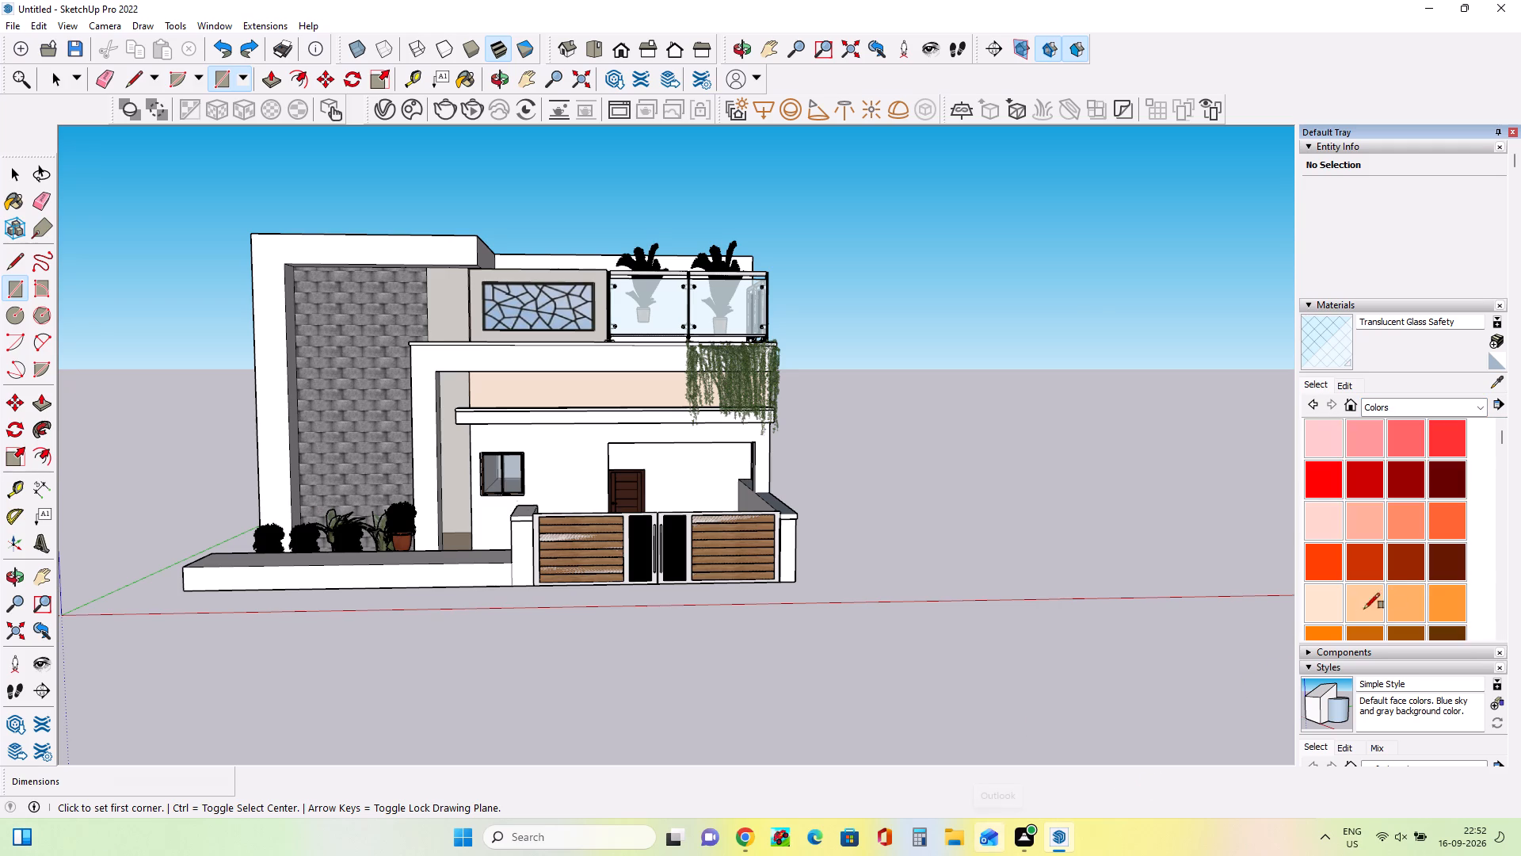
scroll(1354, 616, "down", 1)
left_click(1327, 514)
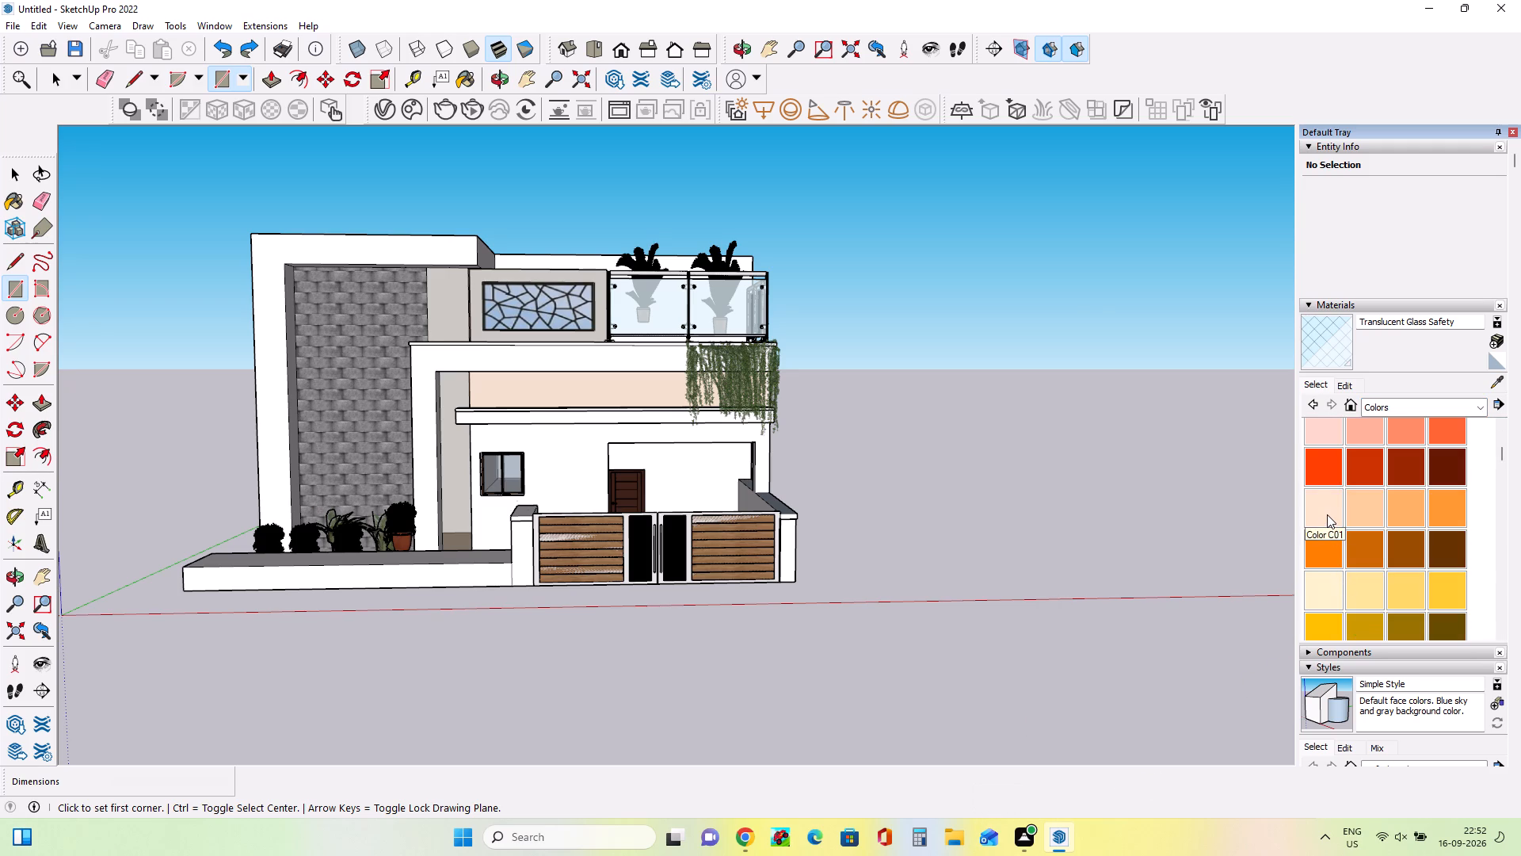
left_click(1496, 343)
right_click(1496, 343)
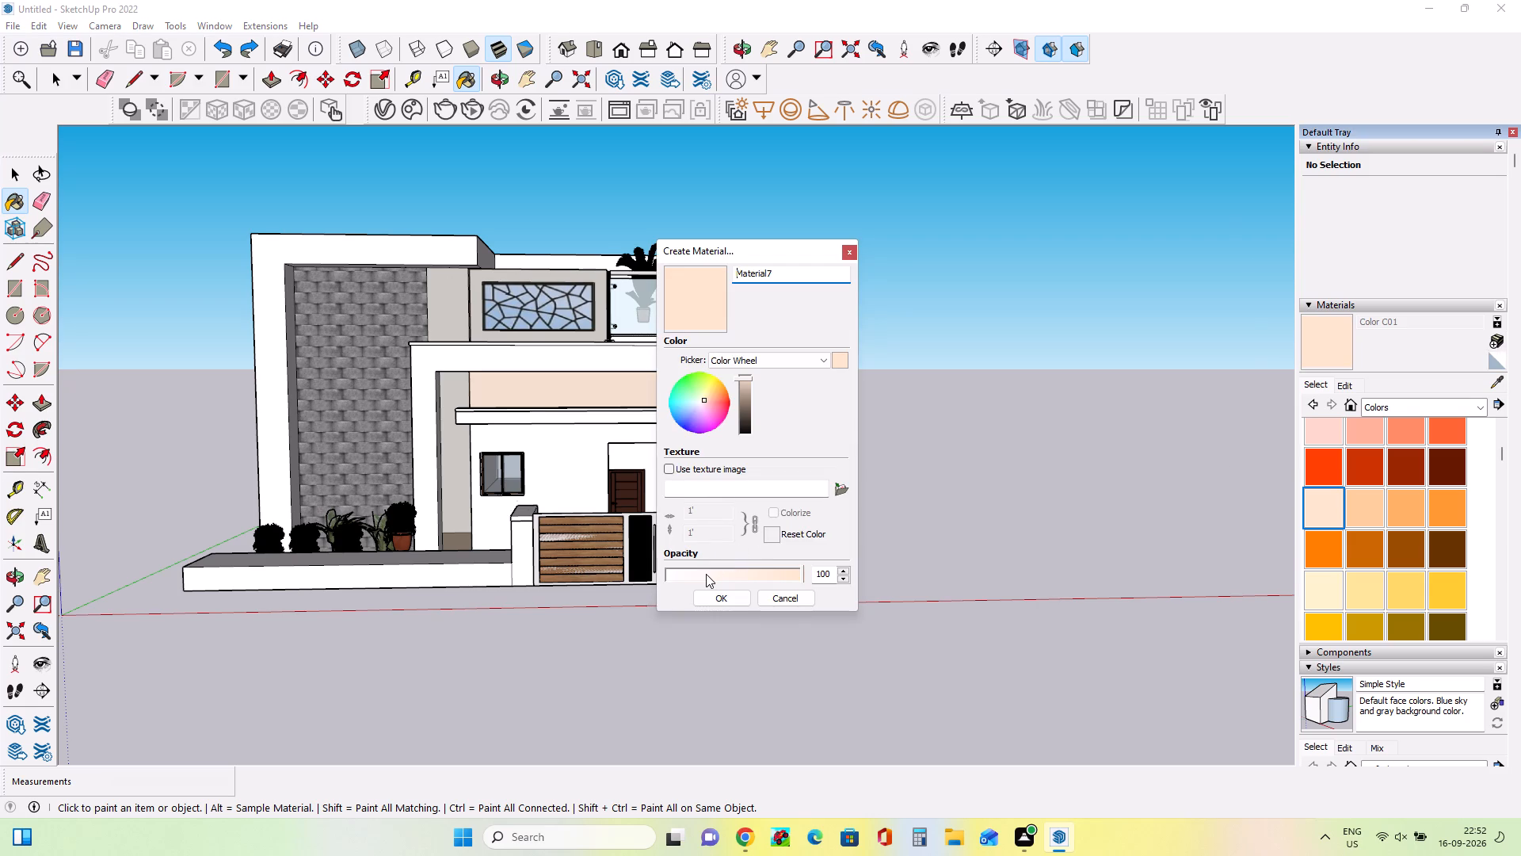
left_click(711, 575)
left_click(722, 598)
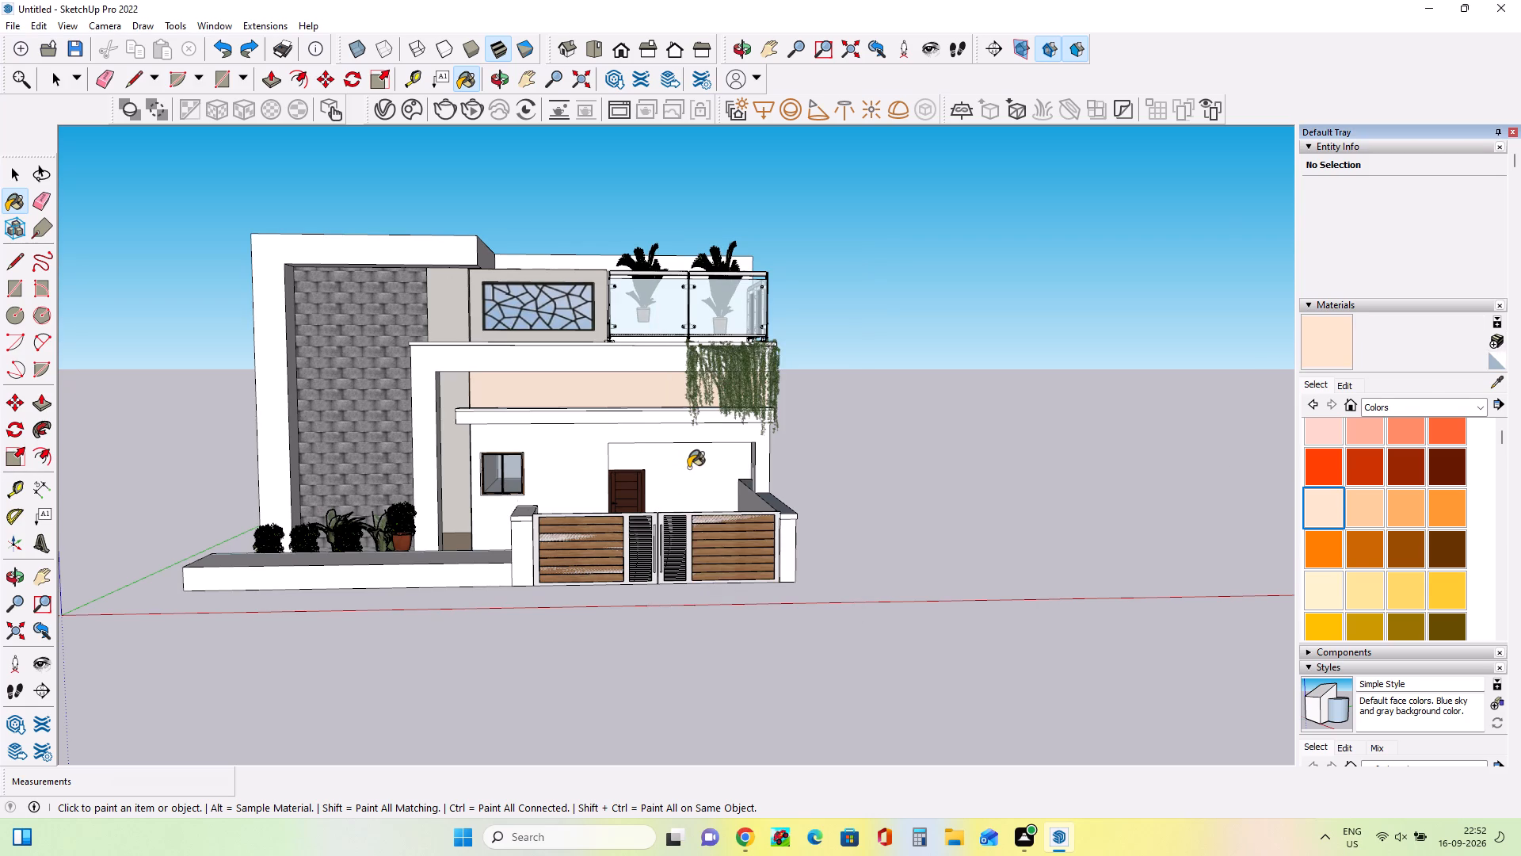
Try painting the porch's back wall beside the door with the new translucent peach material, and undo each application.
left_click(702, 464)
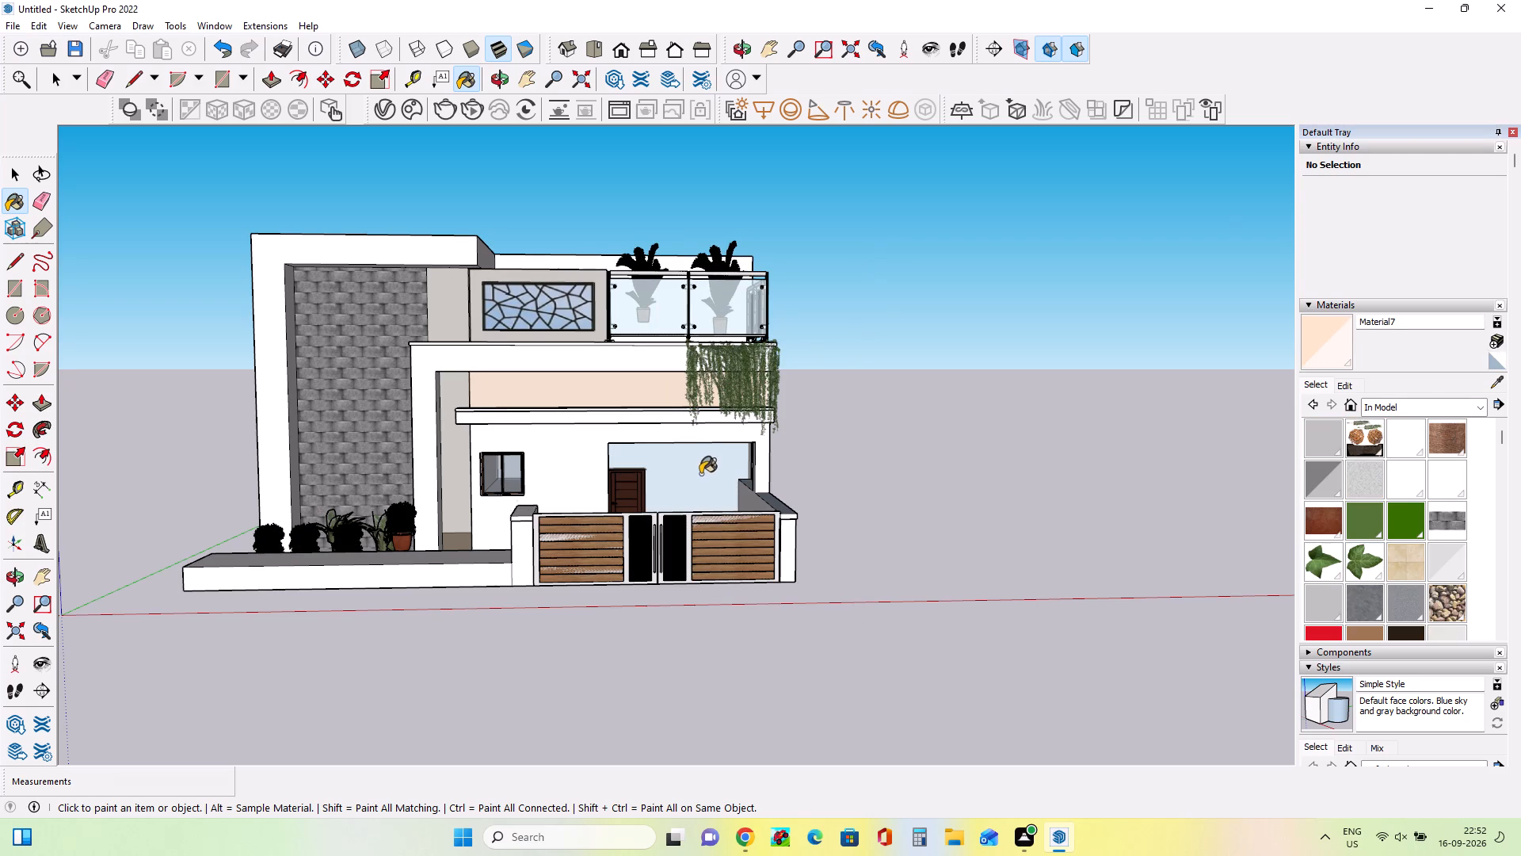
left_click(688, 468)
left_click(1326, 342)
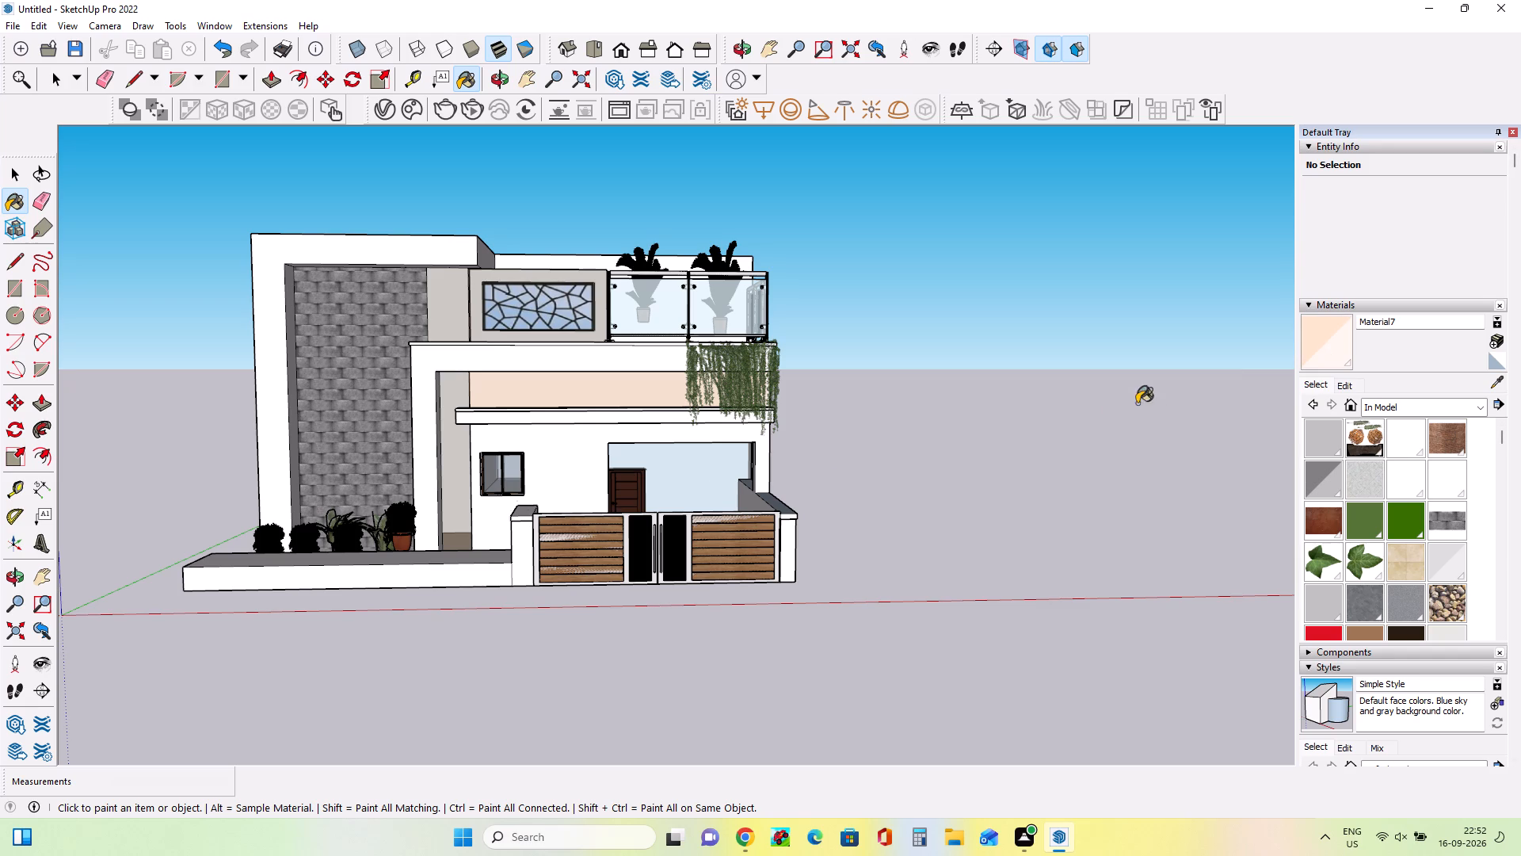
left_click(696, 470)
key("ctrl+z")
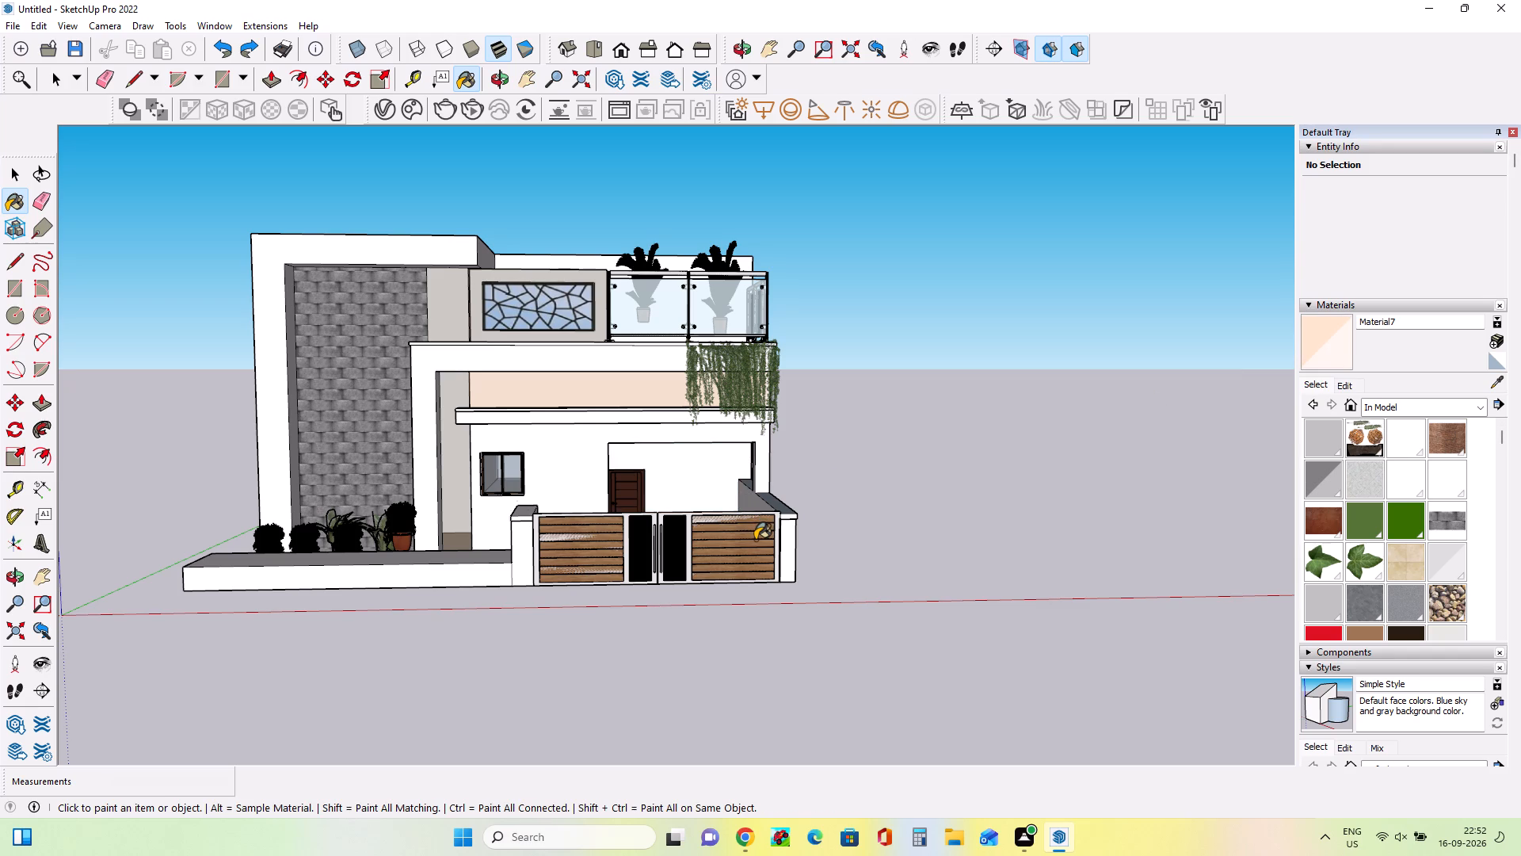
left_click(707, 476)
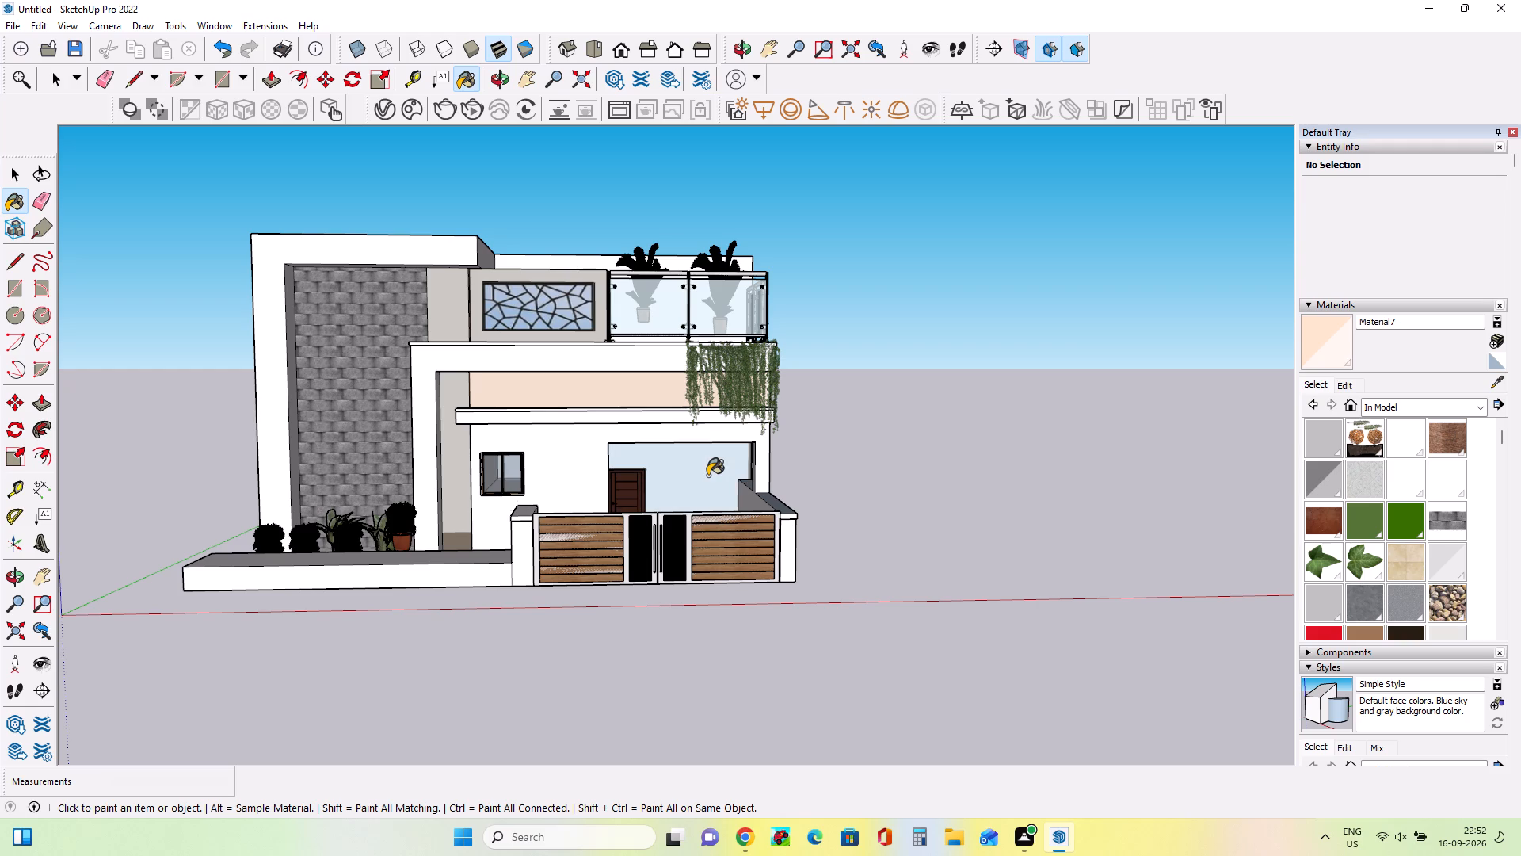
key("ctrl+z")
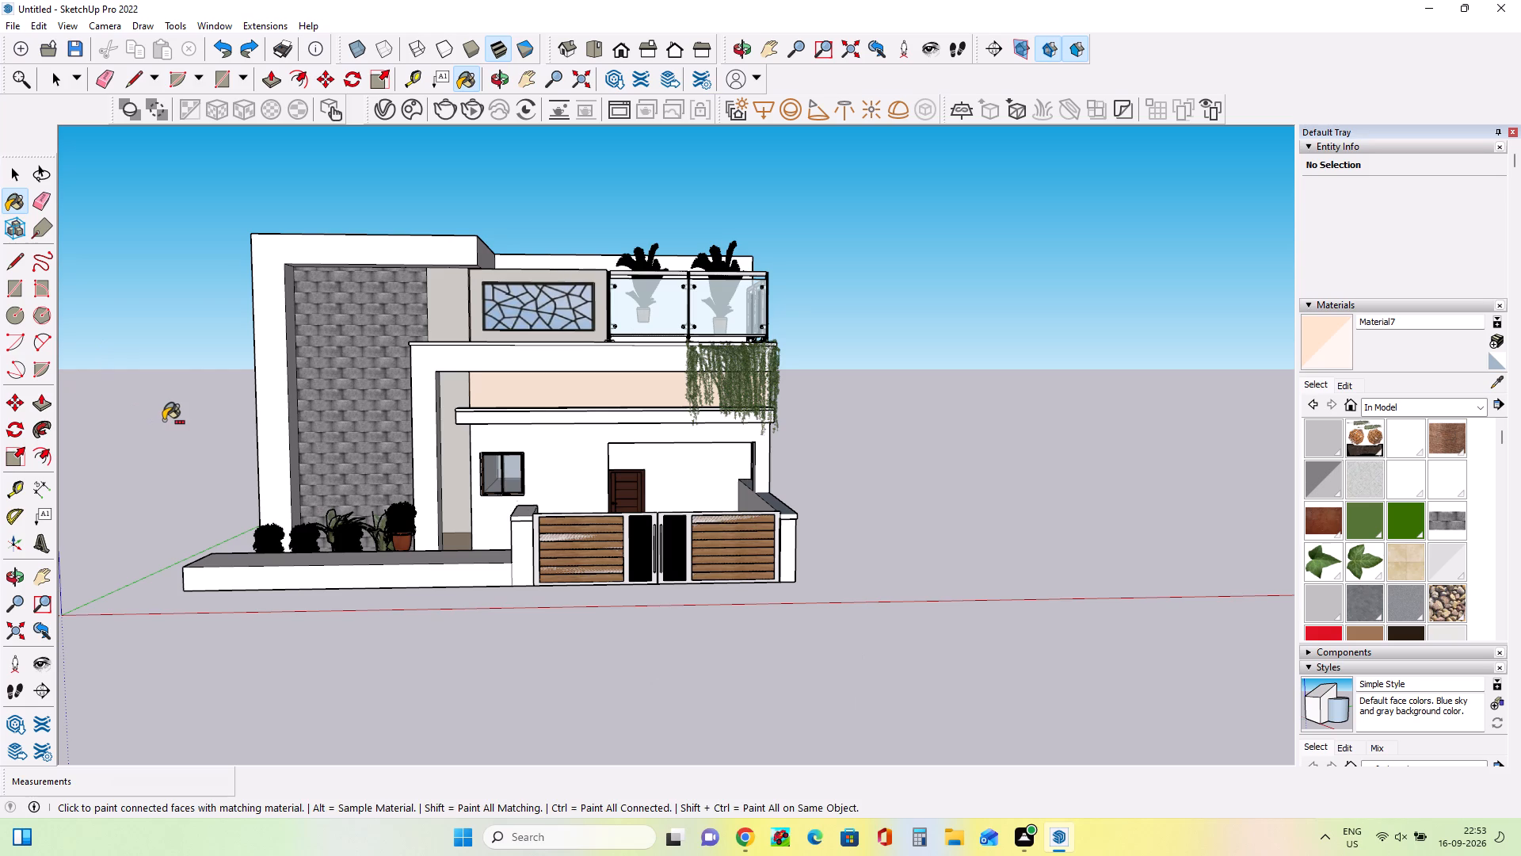
Save the model to the Desktop as a SketchUp model named "elevation skp".
key("ctrl+s")
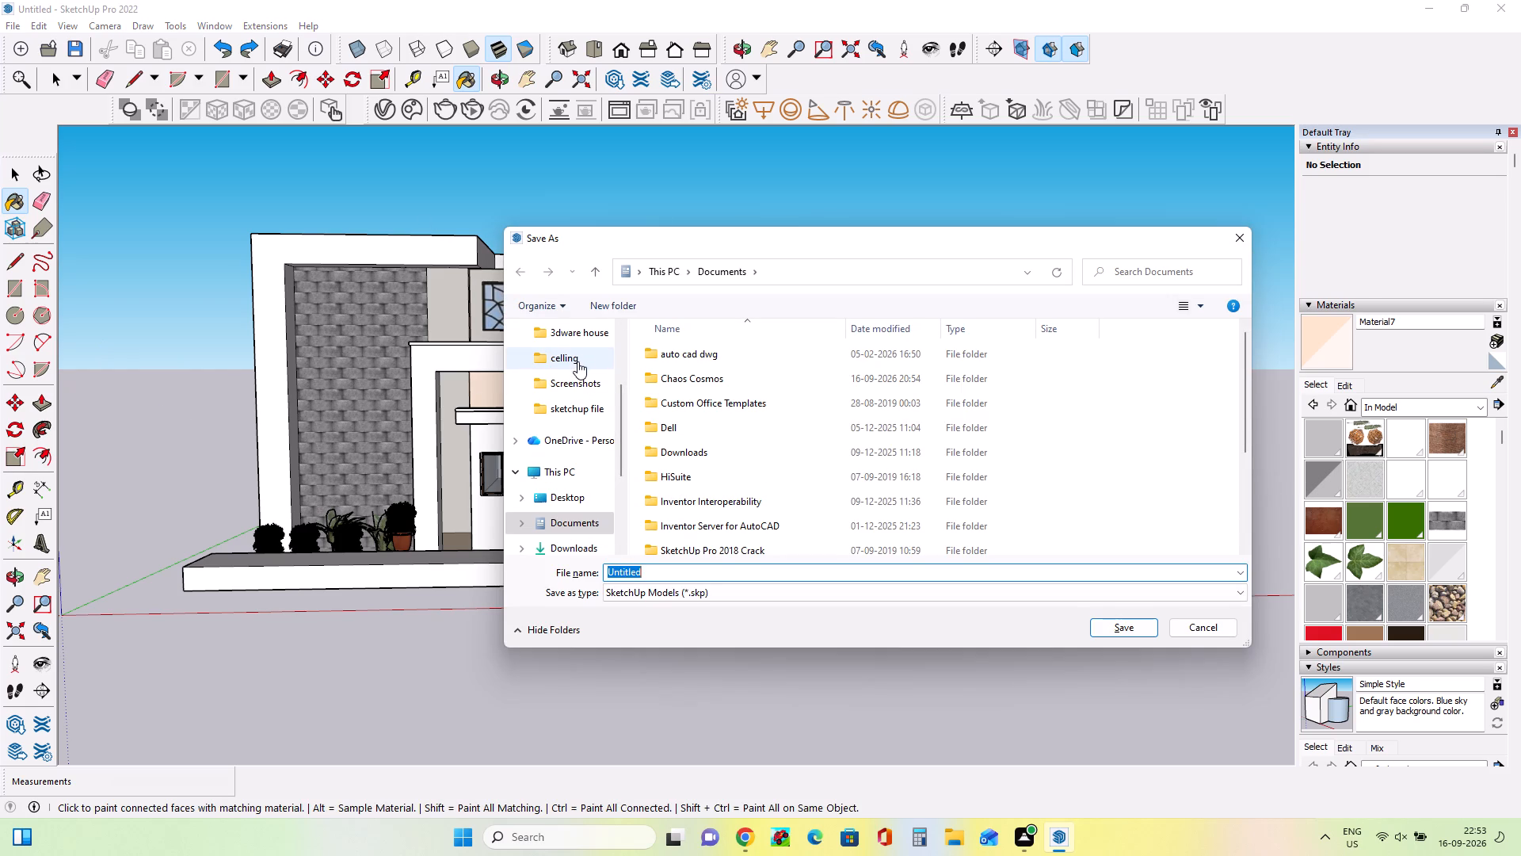
scroll(581, 392, "up", 10)
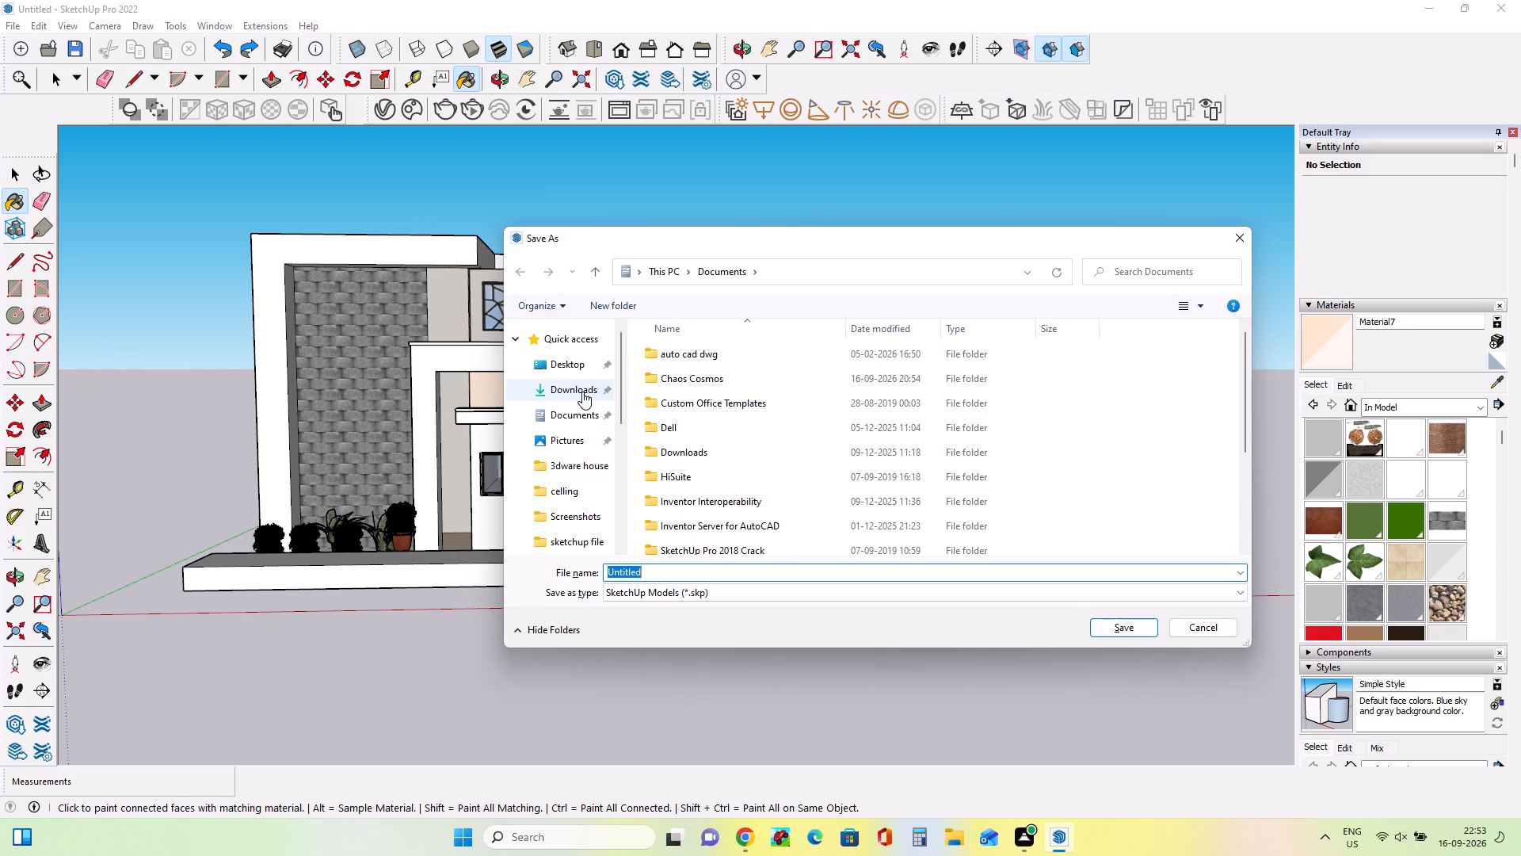
left_click(588, 366)
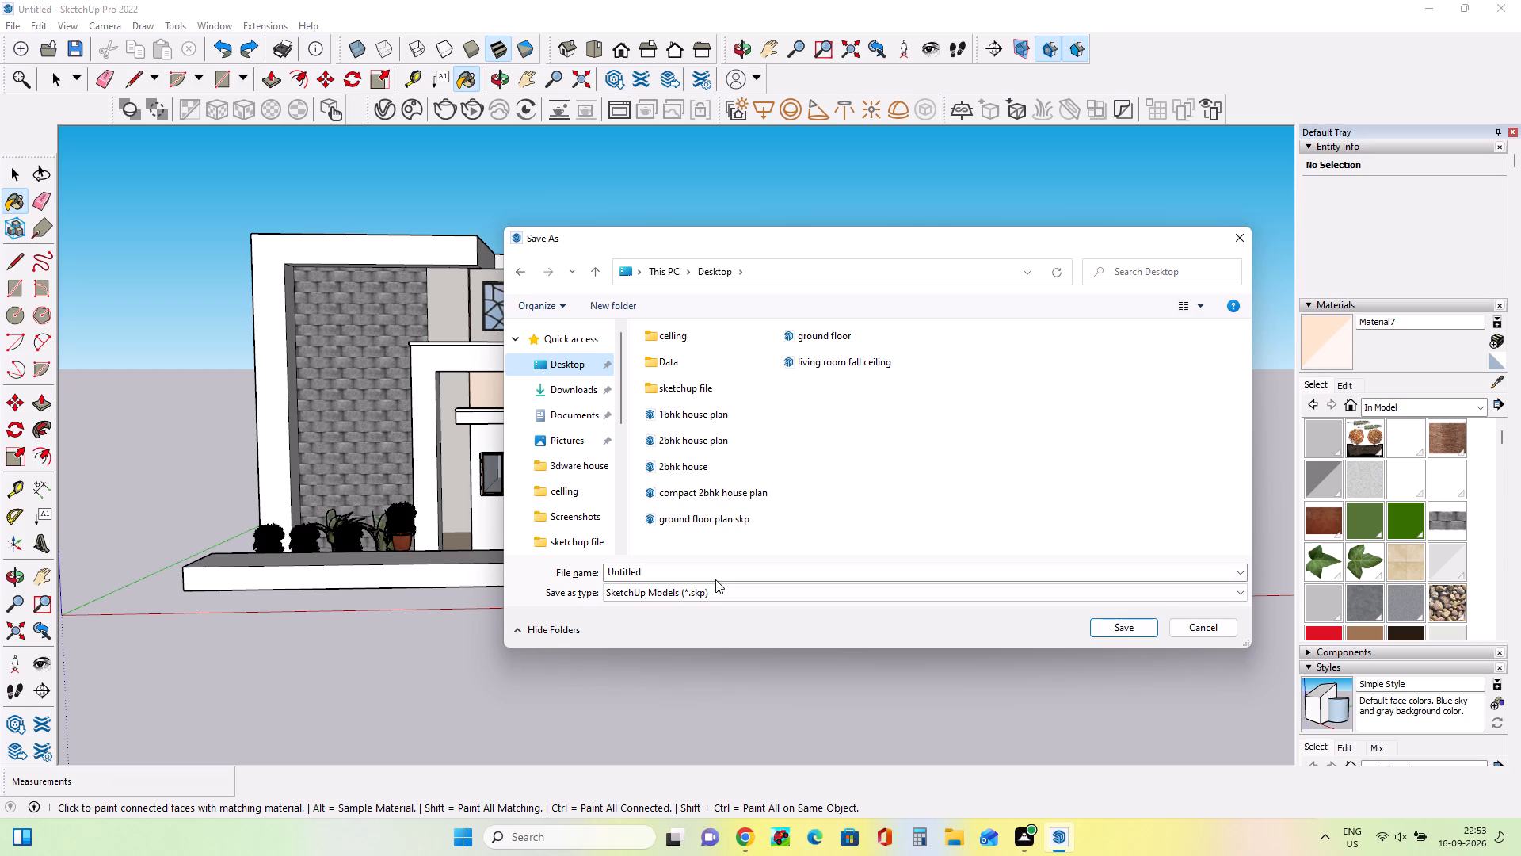
left_click(707, 569)
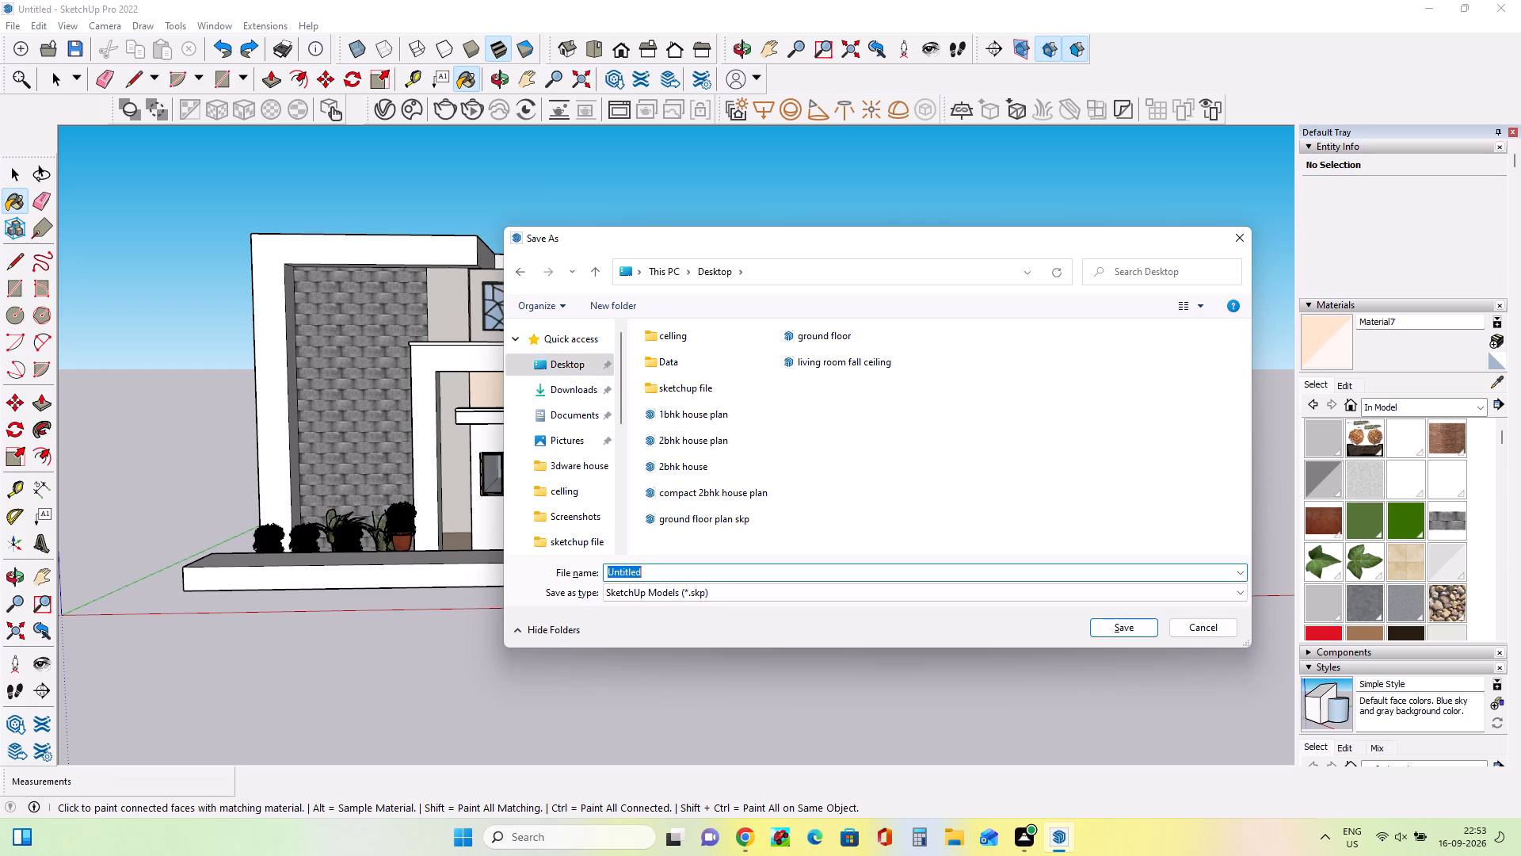
key("BackSpace")
key("e")
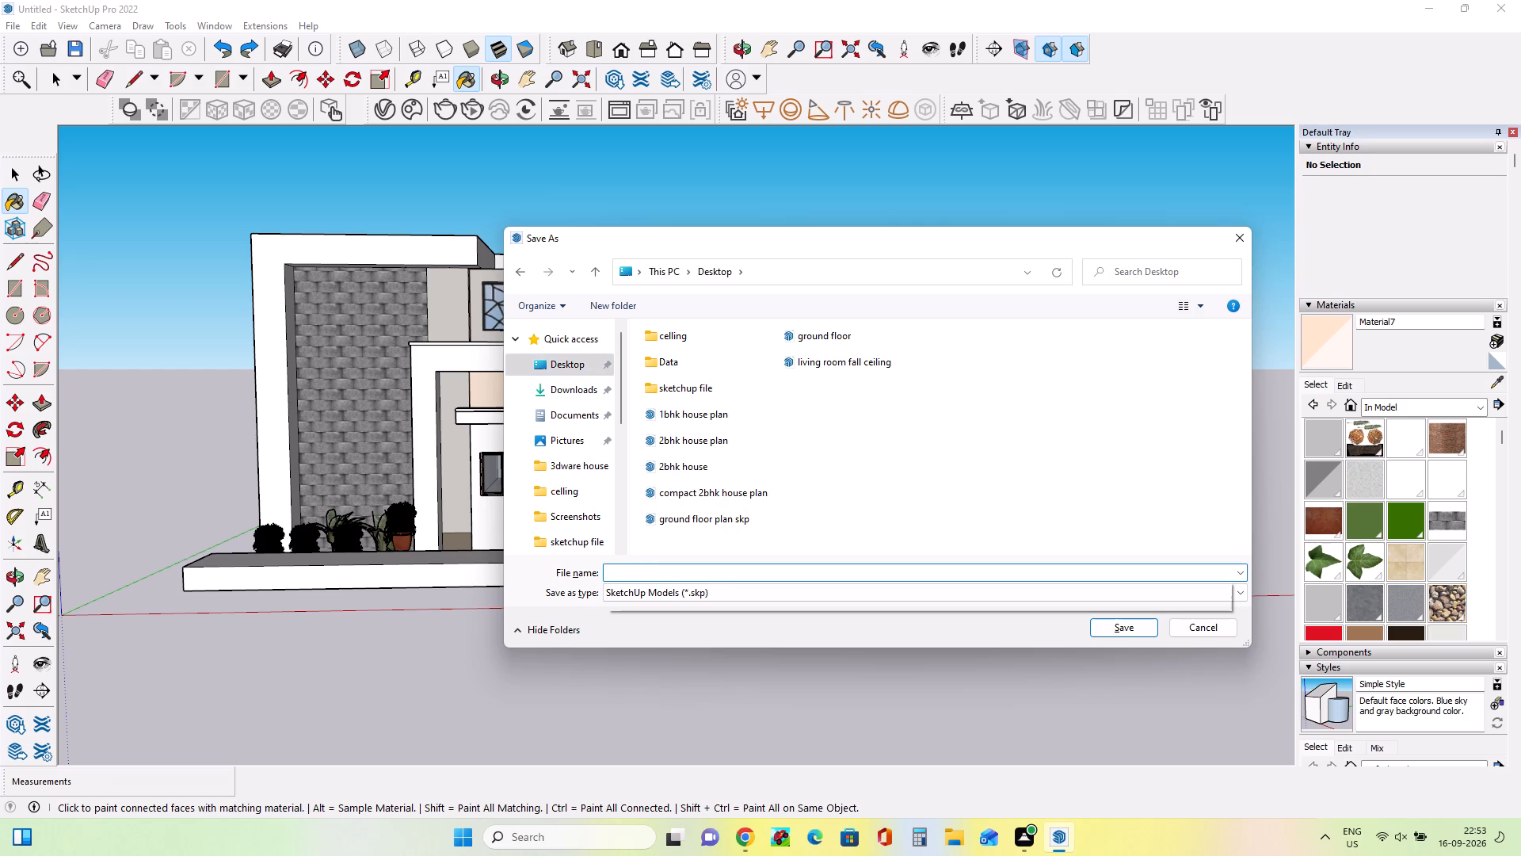
key("l")
type("eva")
type("tio")
type("n")
key("space")
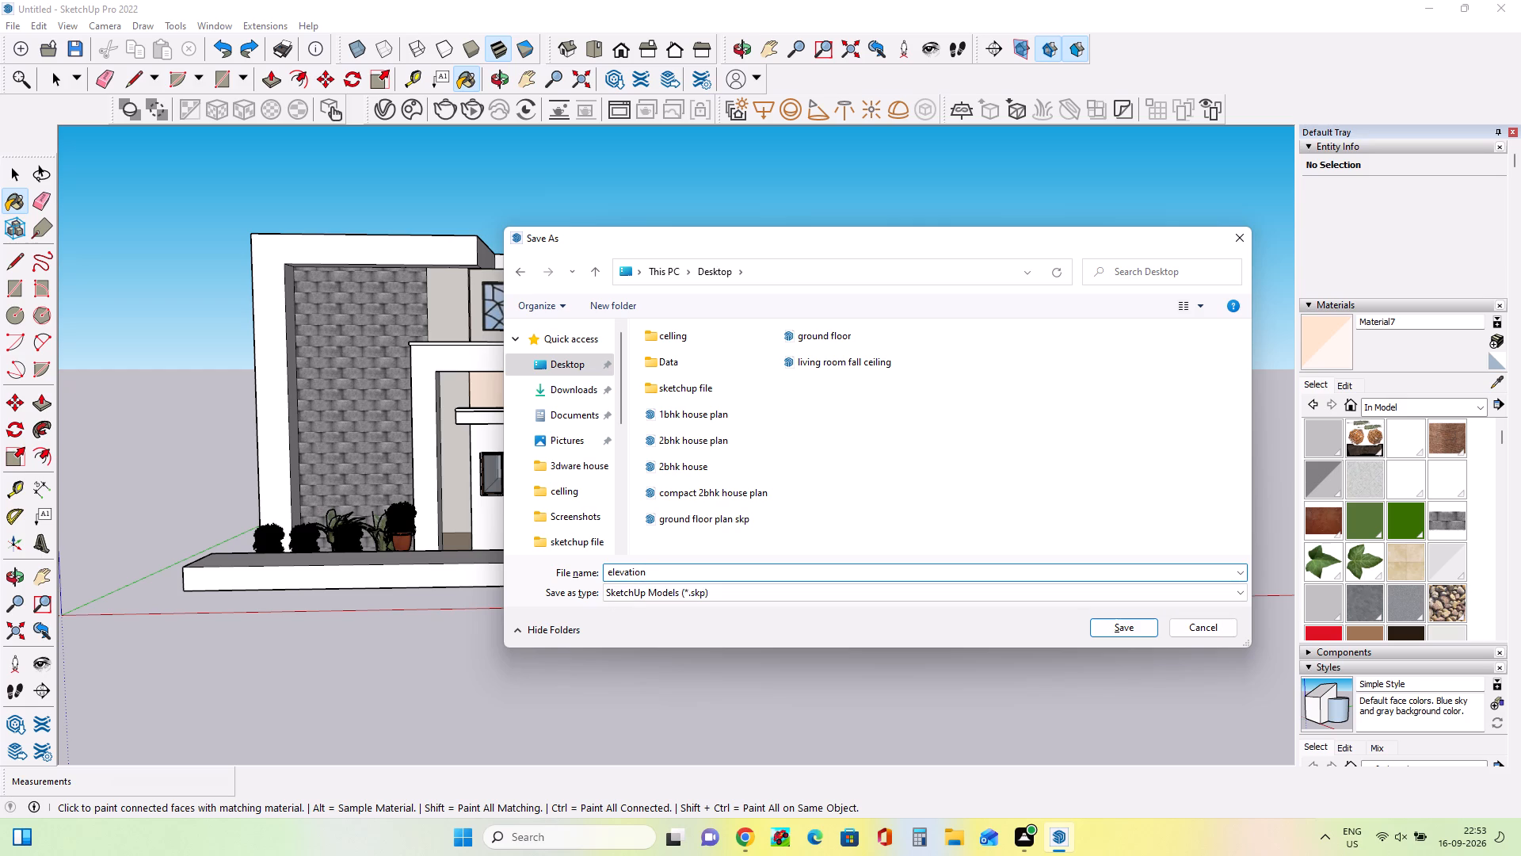
key("s")
type("kp")
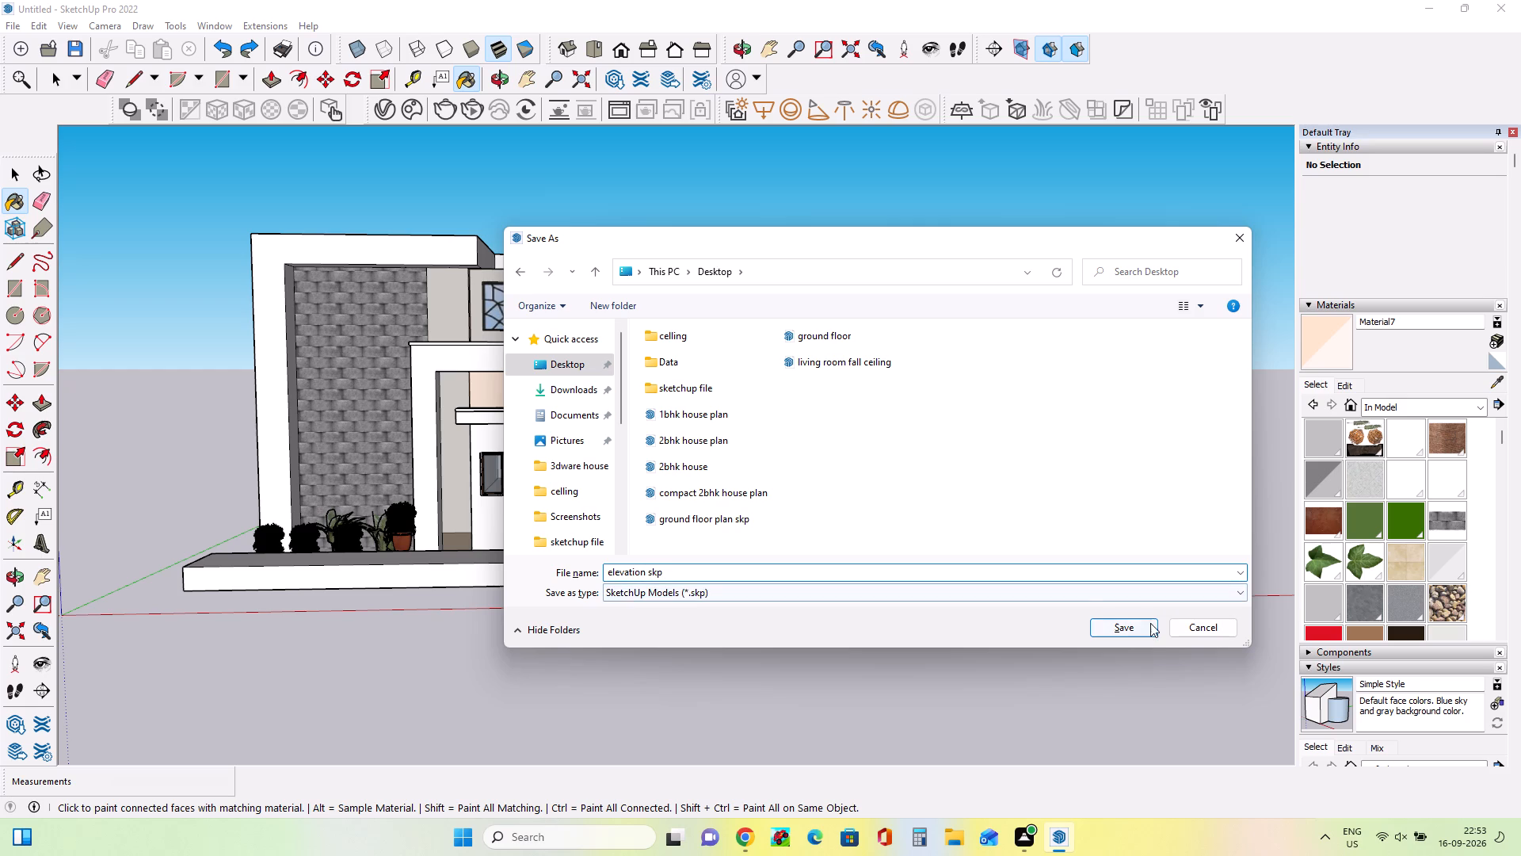
left_click(1145, 633)
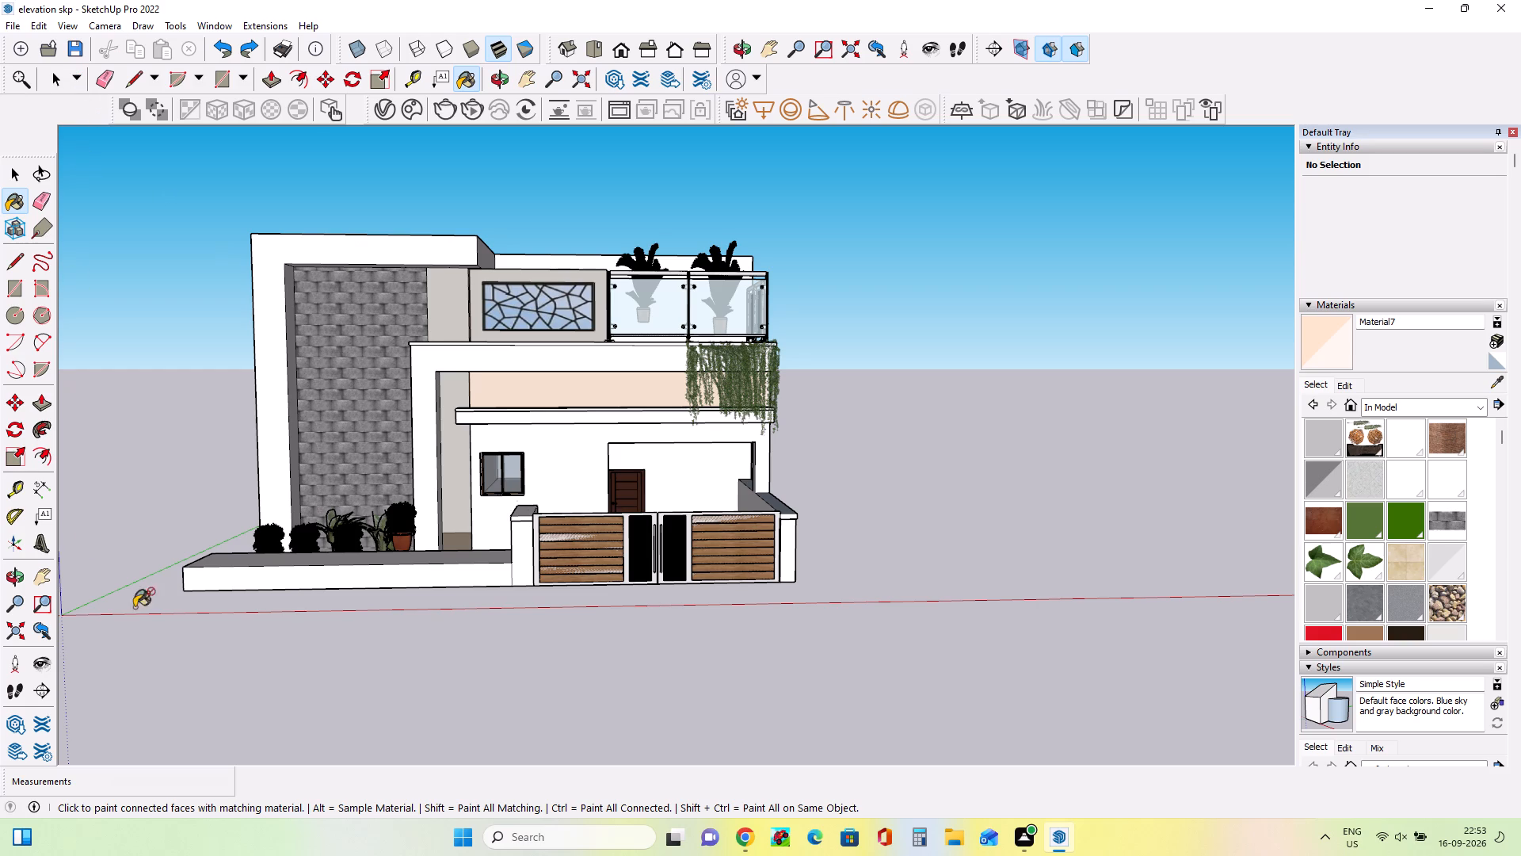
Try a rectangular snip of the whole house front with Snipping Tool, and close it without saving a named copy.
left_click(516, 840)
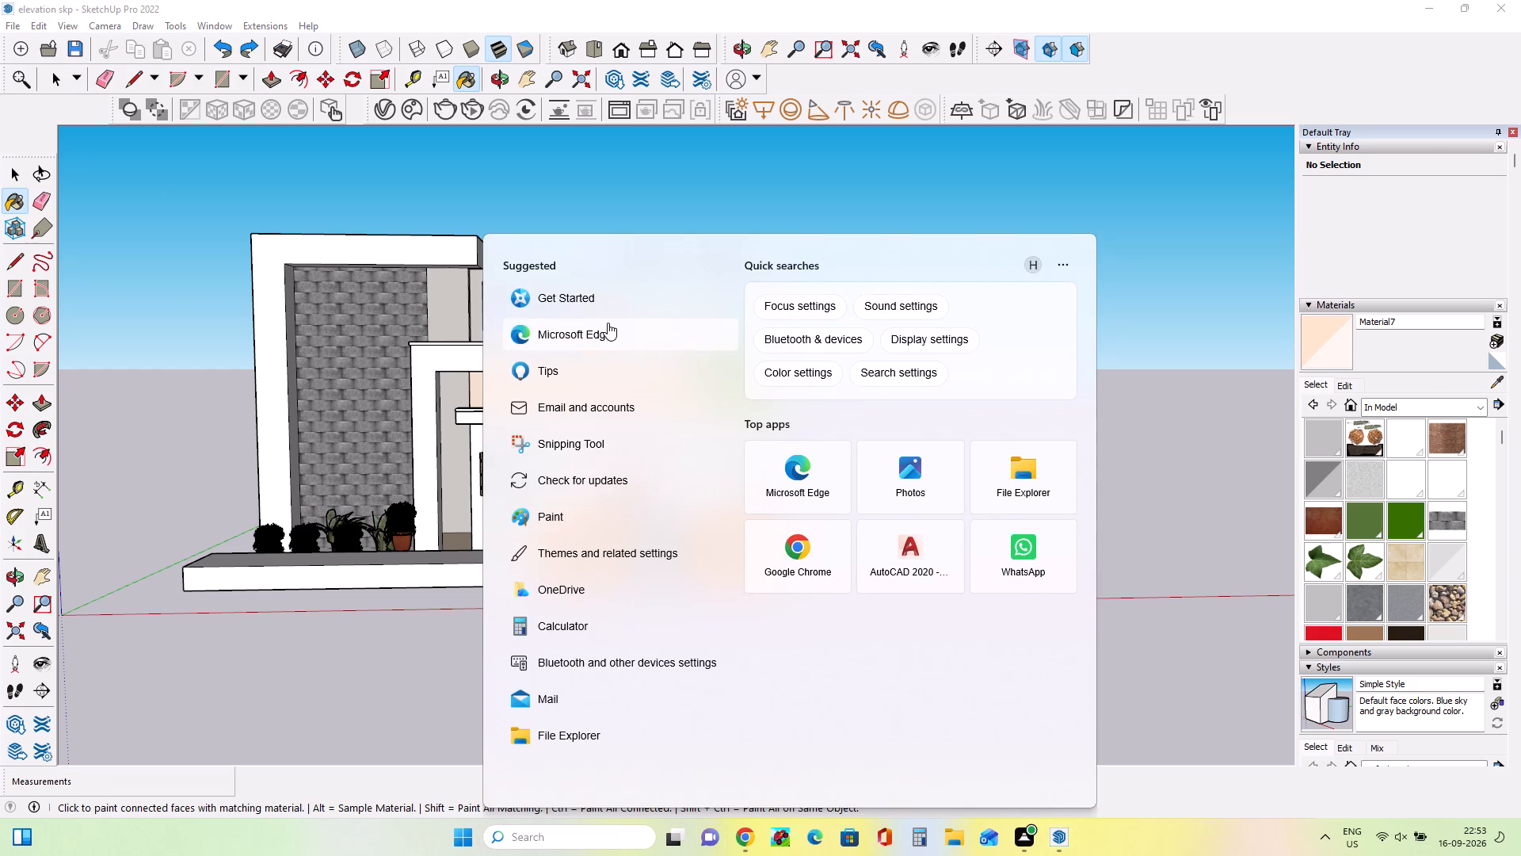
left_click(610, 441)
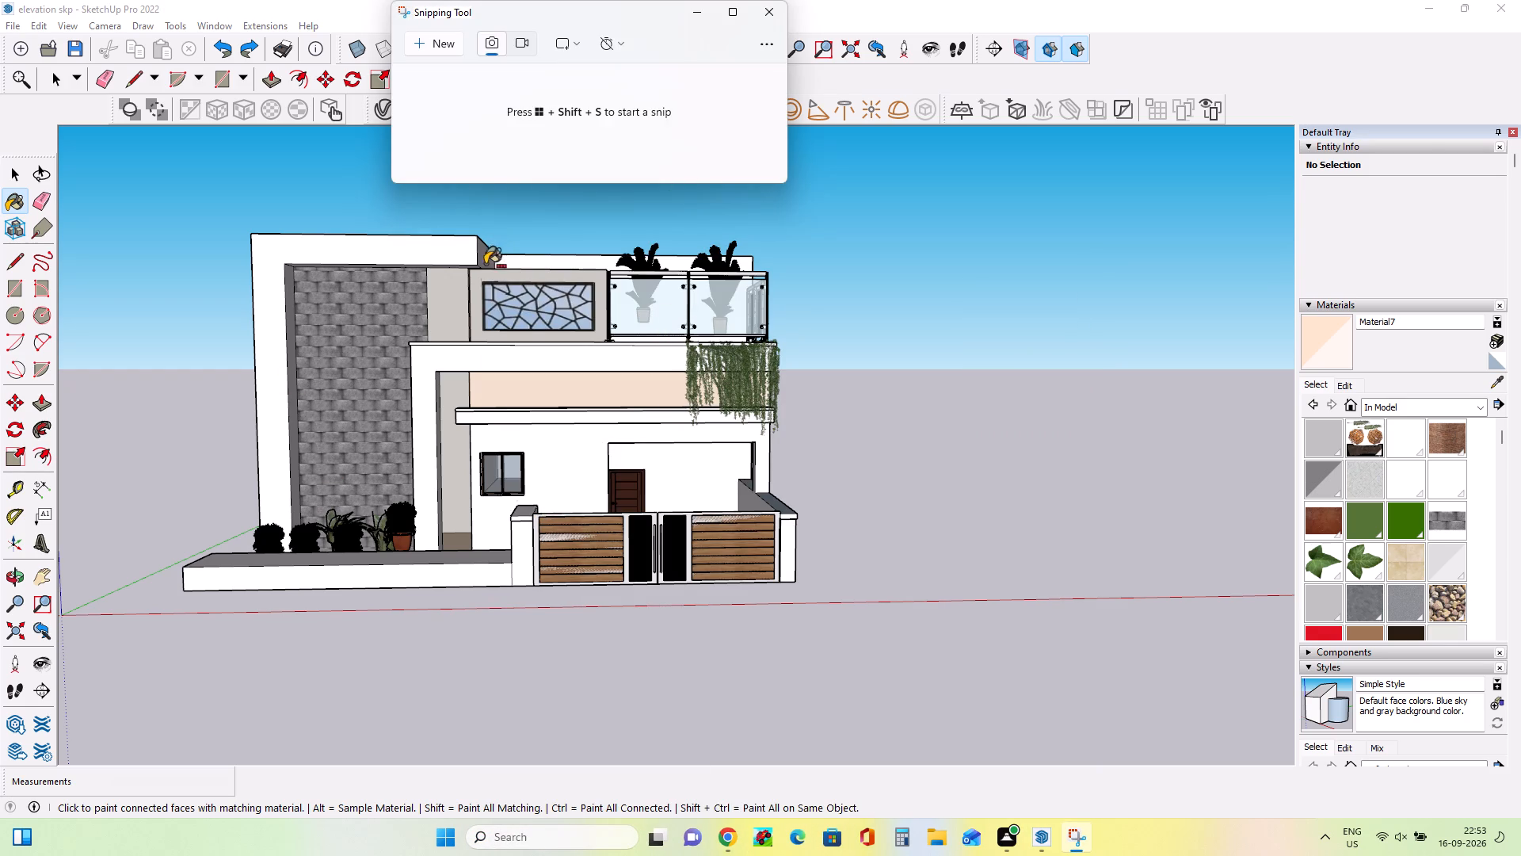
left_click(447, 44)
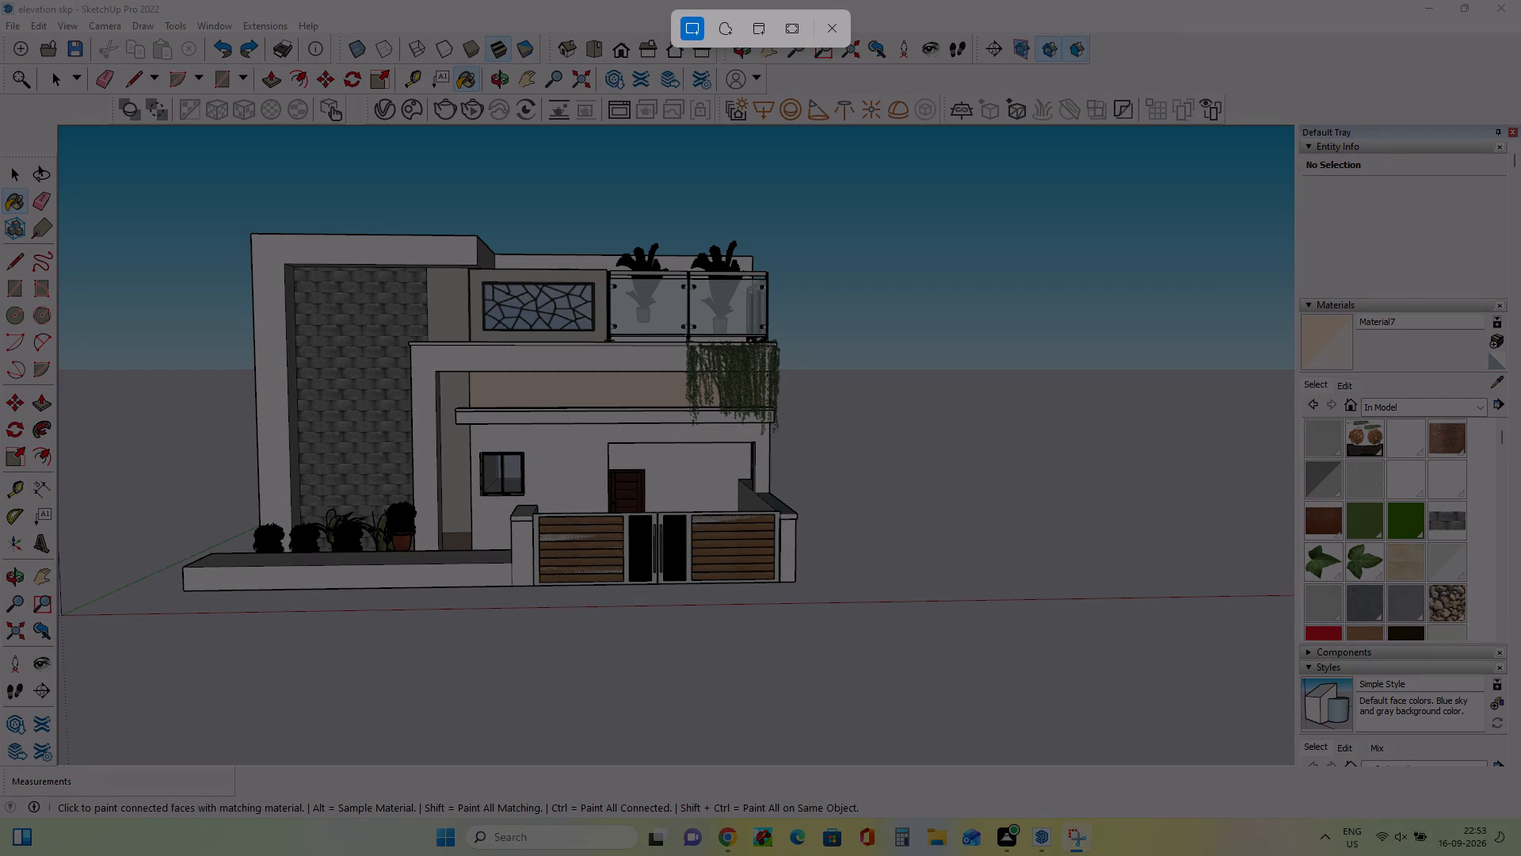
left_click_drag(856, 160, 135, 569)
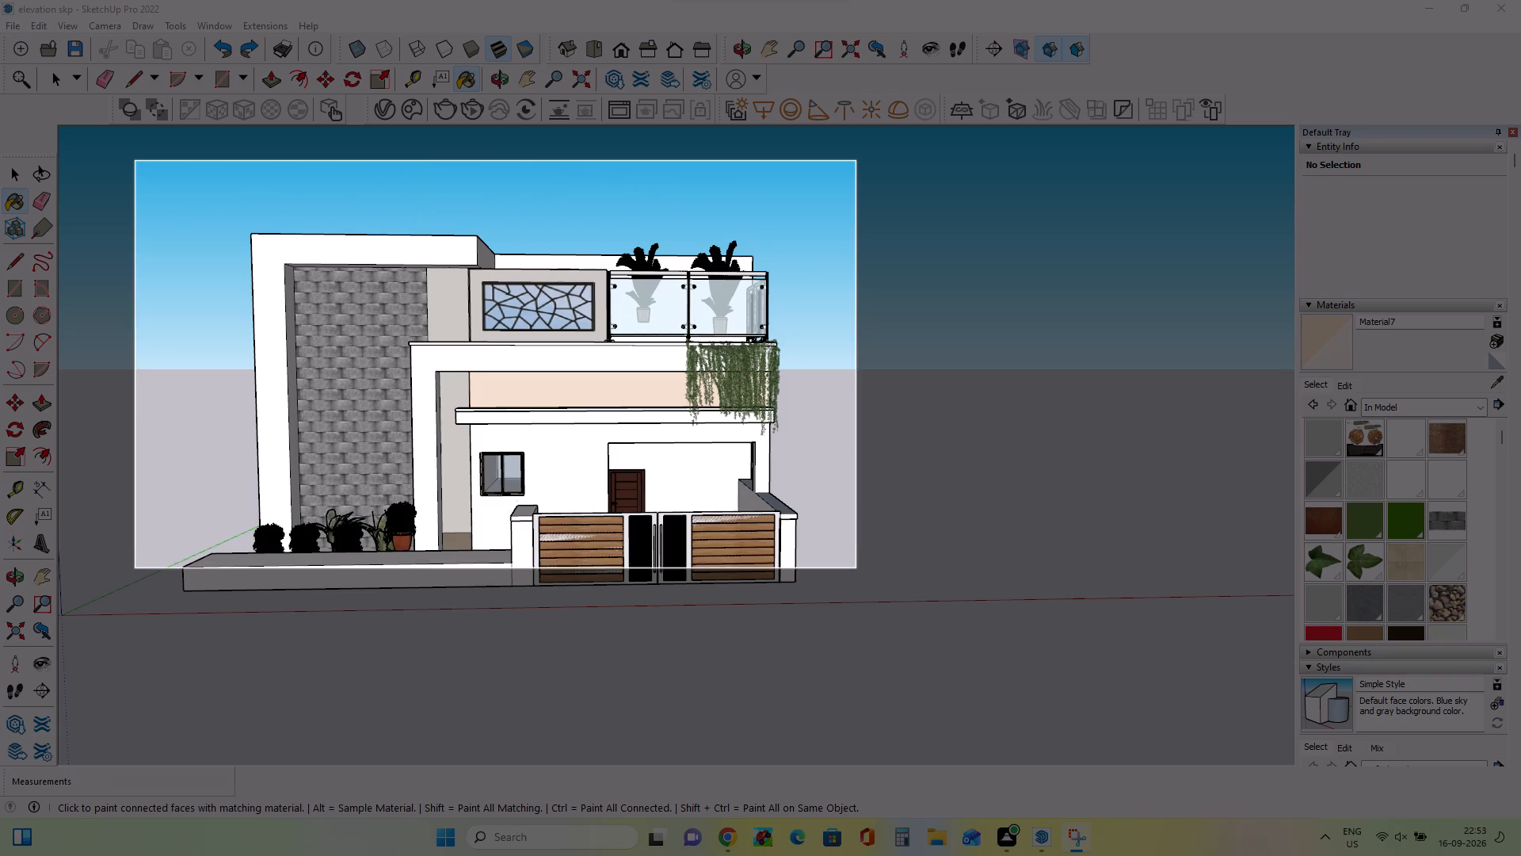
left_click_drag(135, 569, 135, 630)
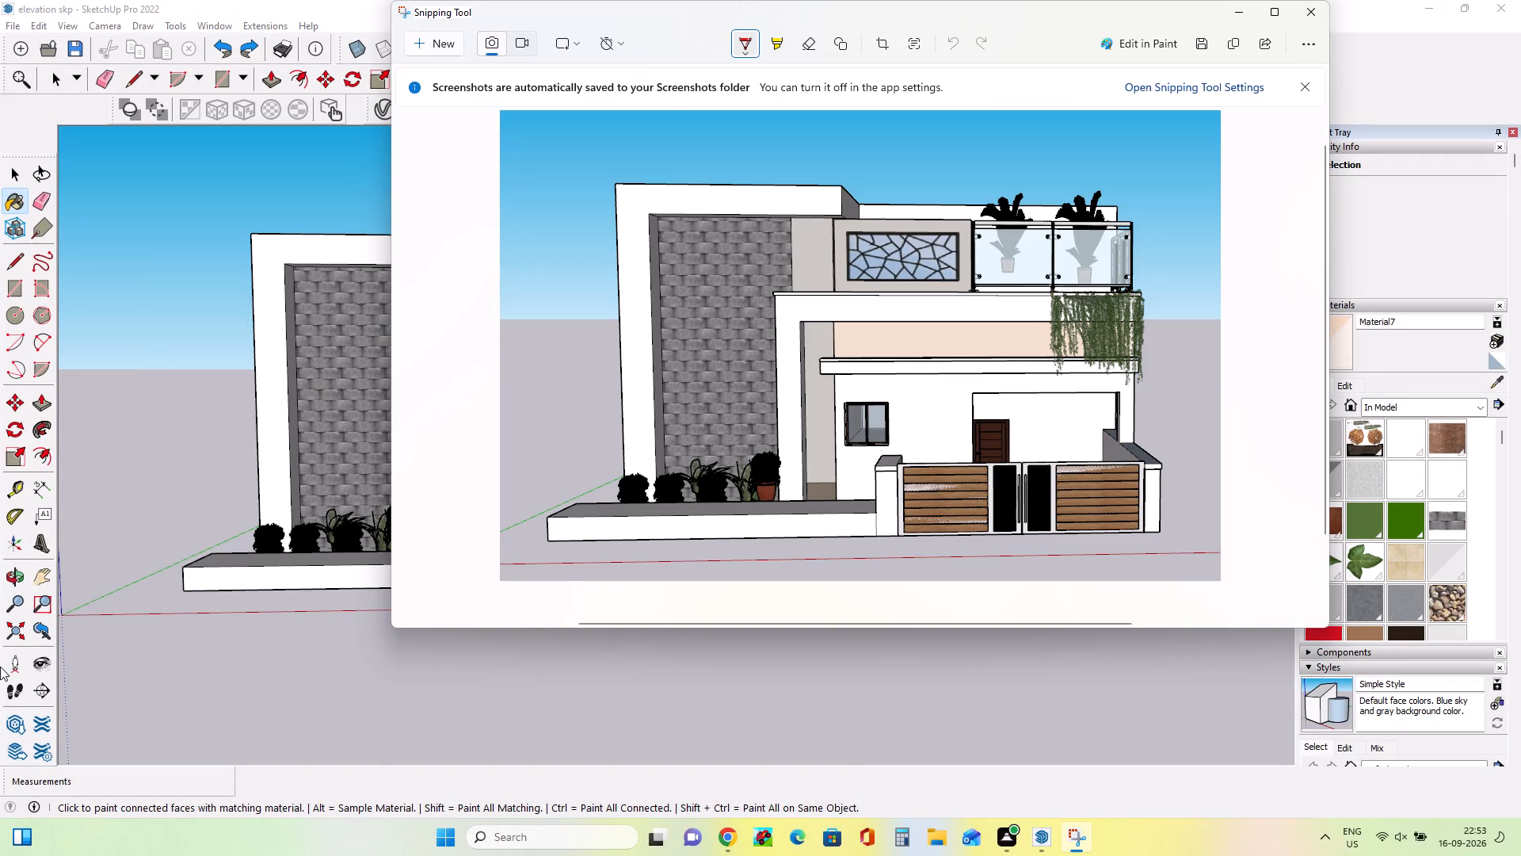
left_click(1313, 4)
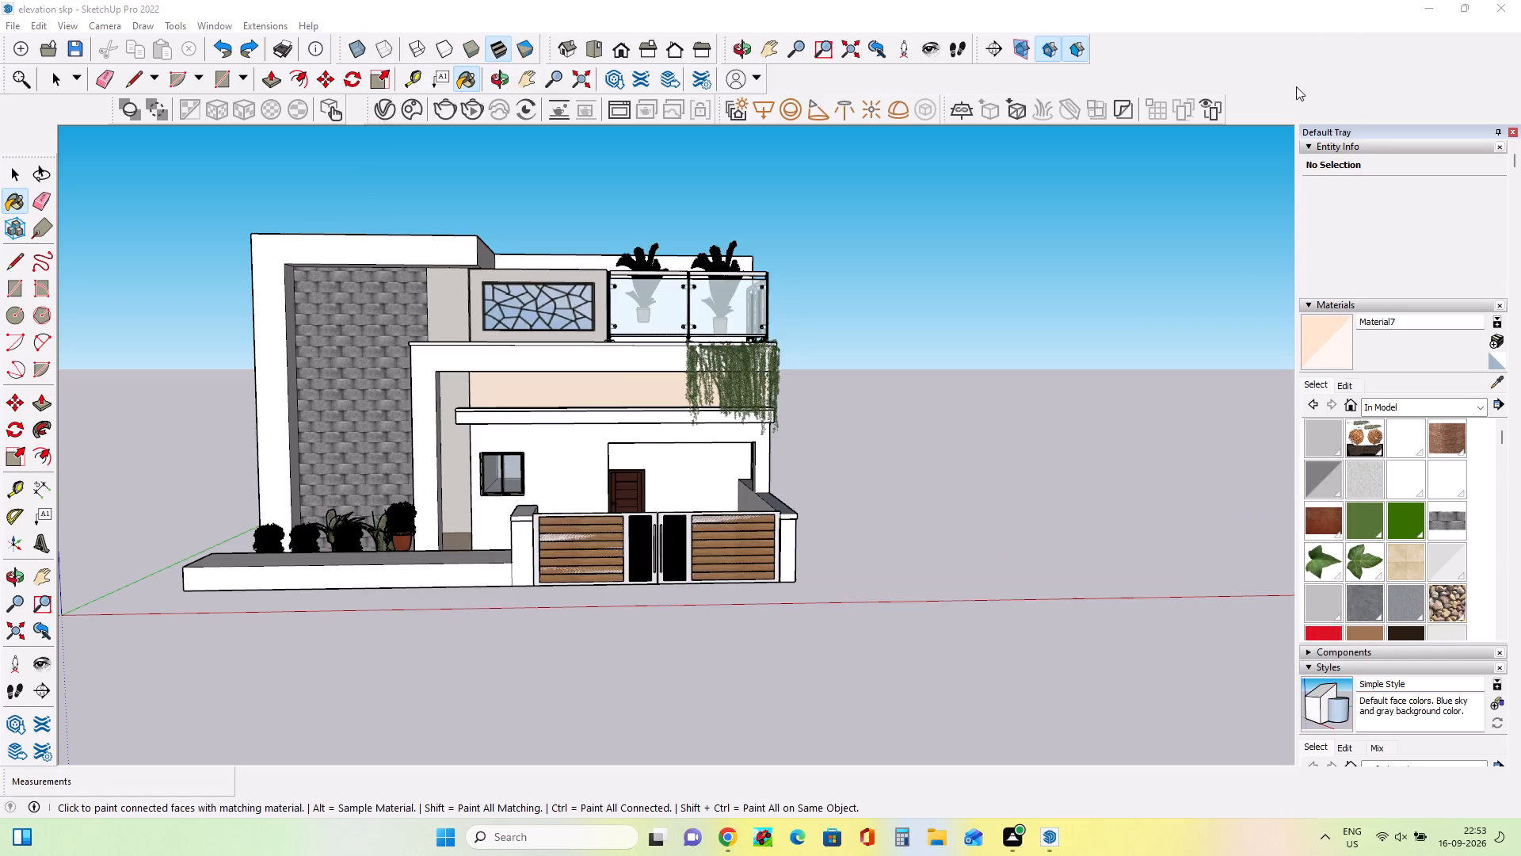
Capture a rectangular snip of the whole house with Snipping Tool, from a slightly raised front view showing the entrance door.
middle_click_drag(921, 505, 1003, 450)
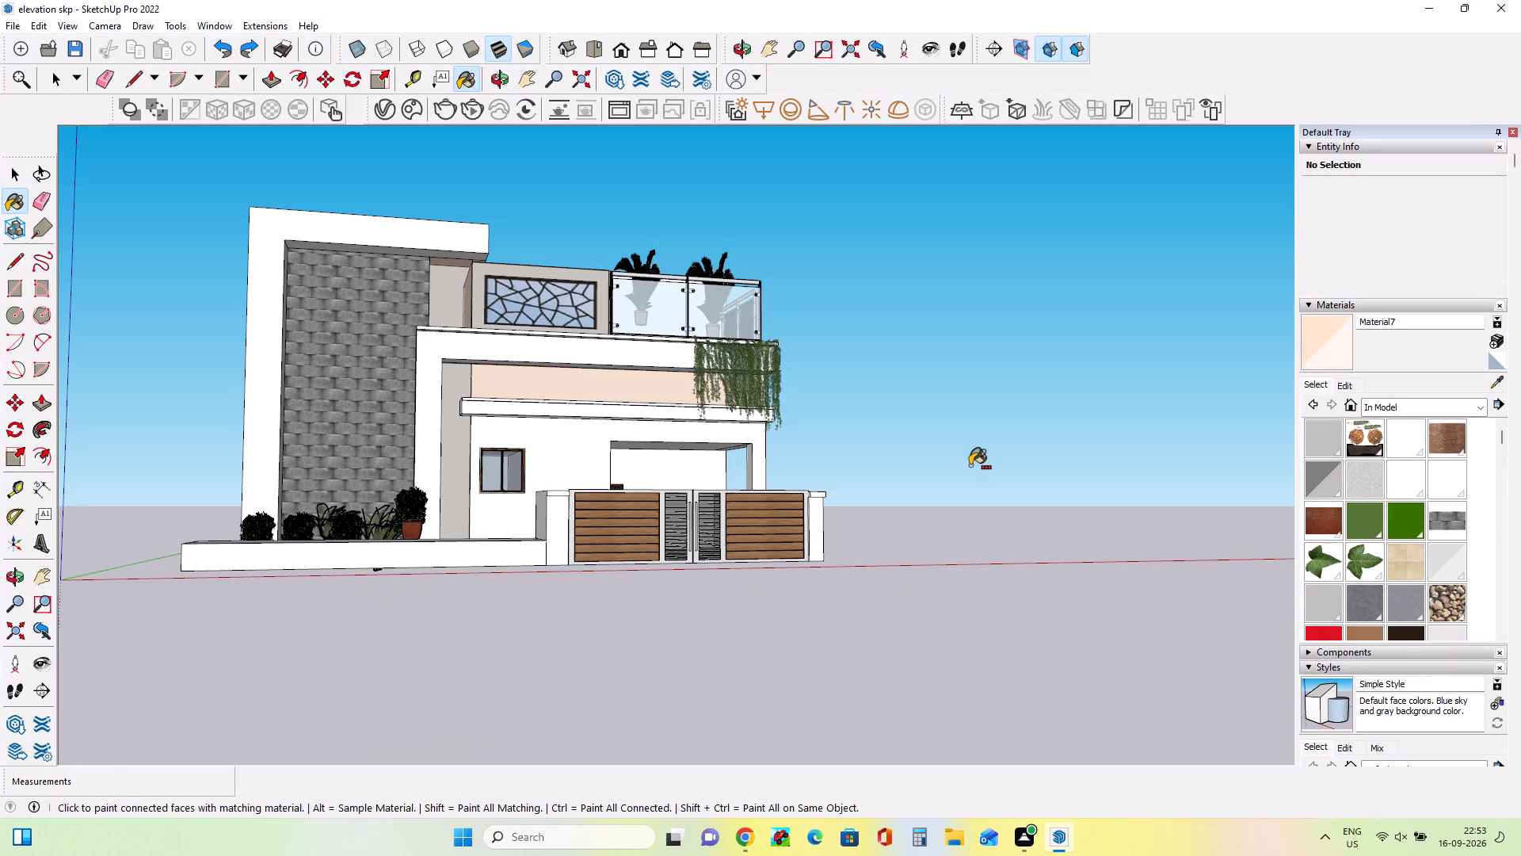
middle_click_drag(973, 469, 971, 522)
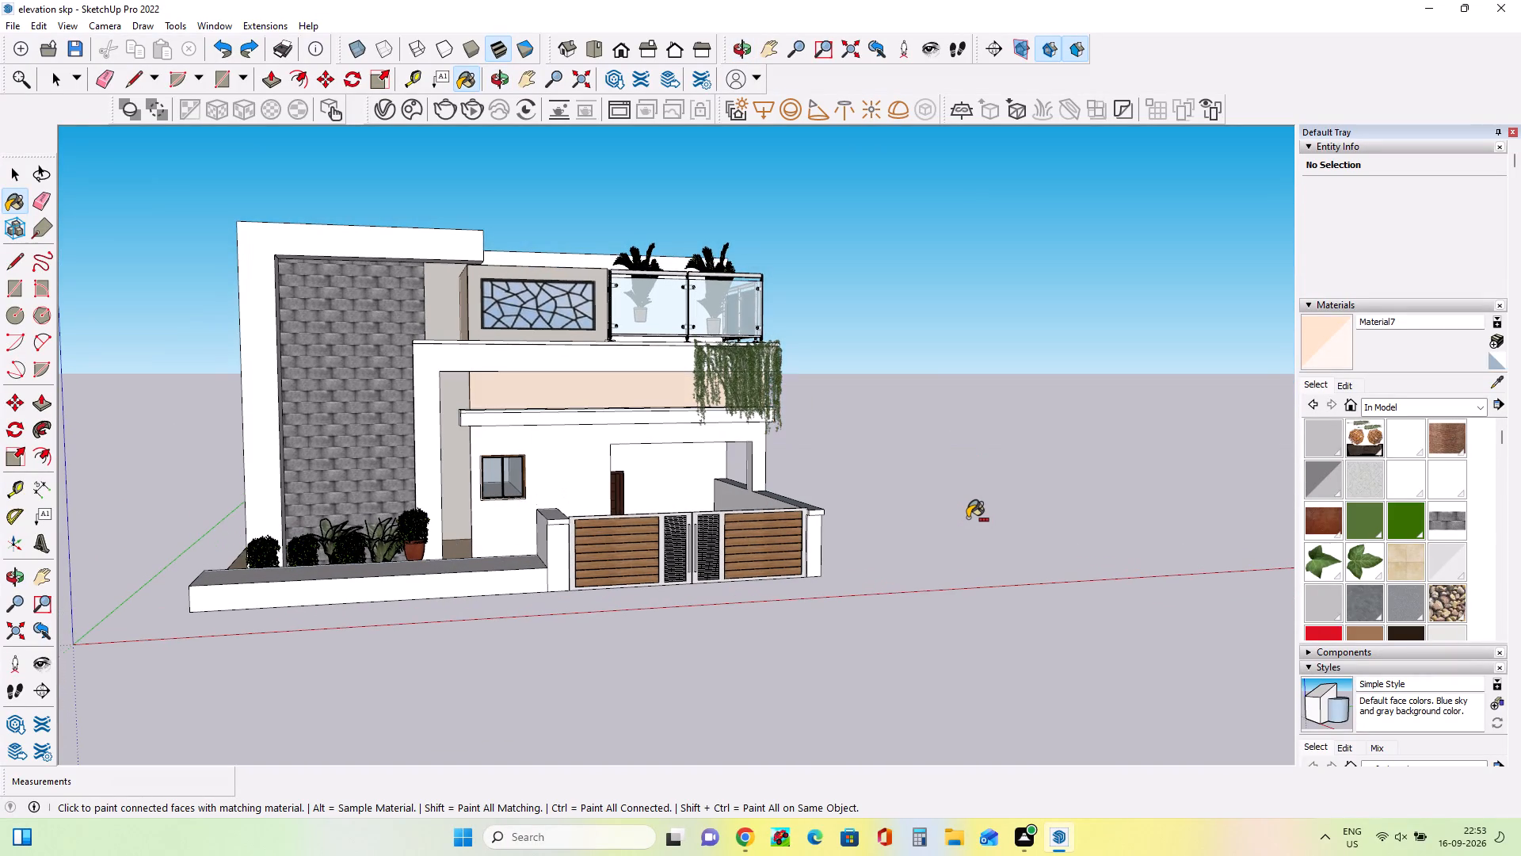
middle_click_drag(970, 518, 915, 536)
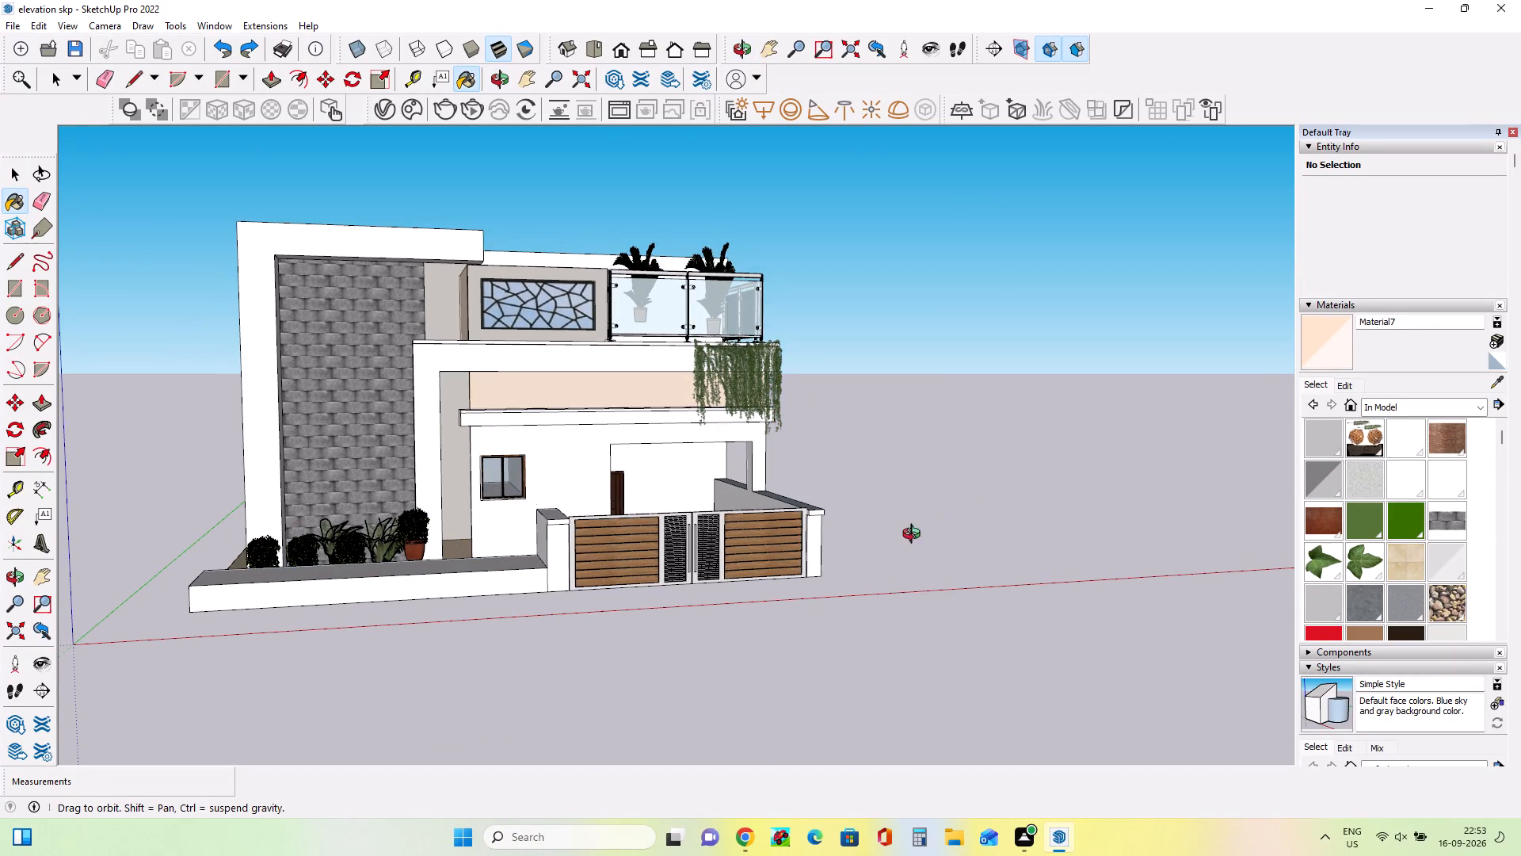
middle_click_drag(915, 536, 852, 556)
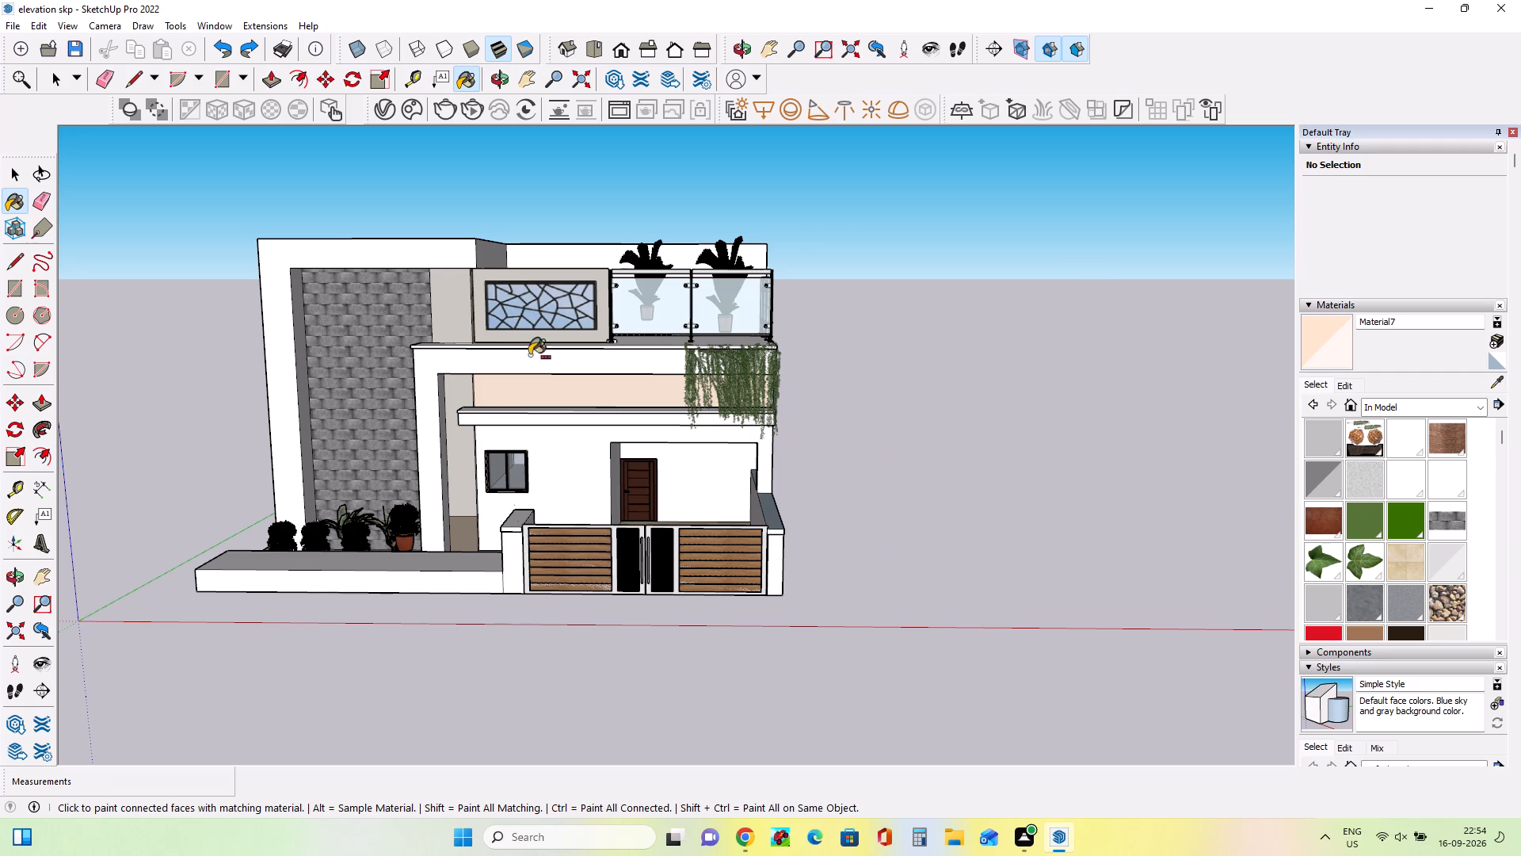
left_click(548, 842)
double_click(635, 453)
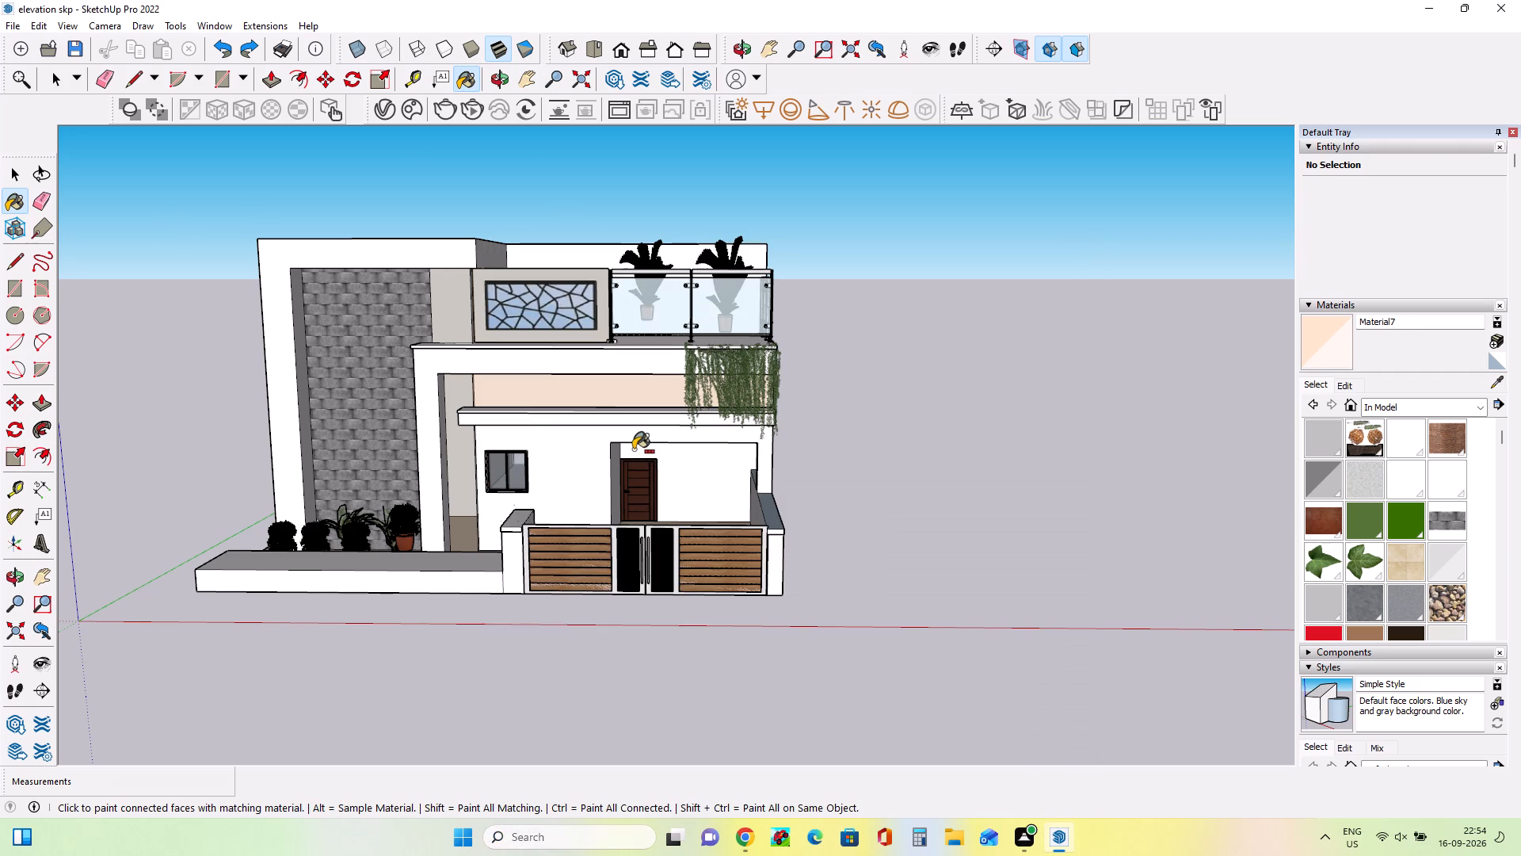
left_click(443, 35)
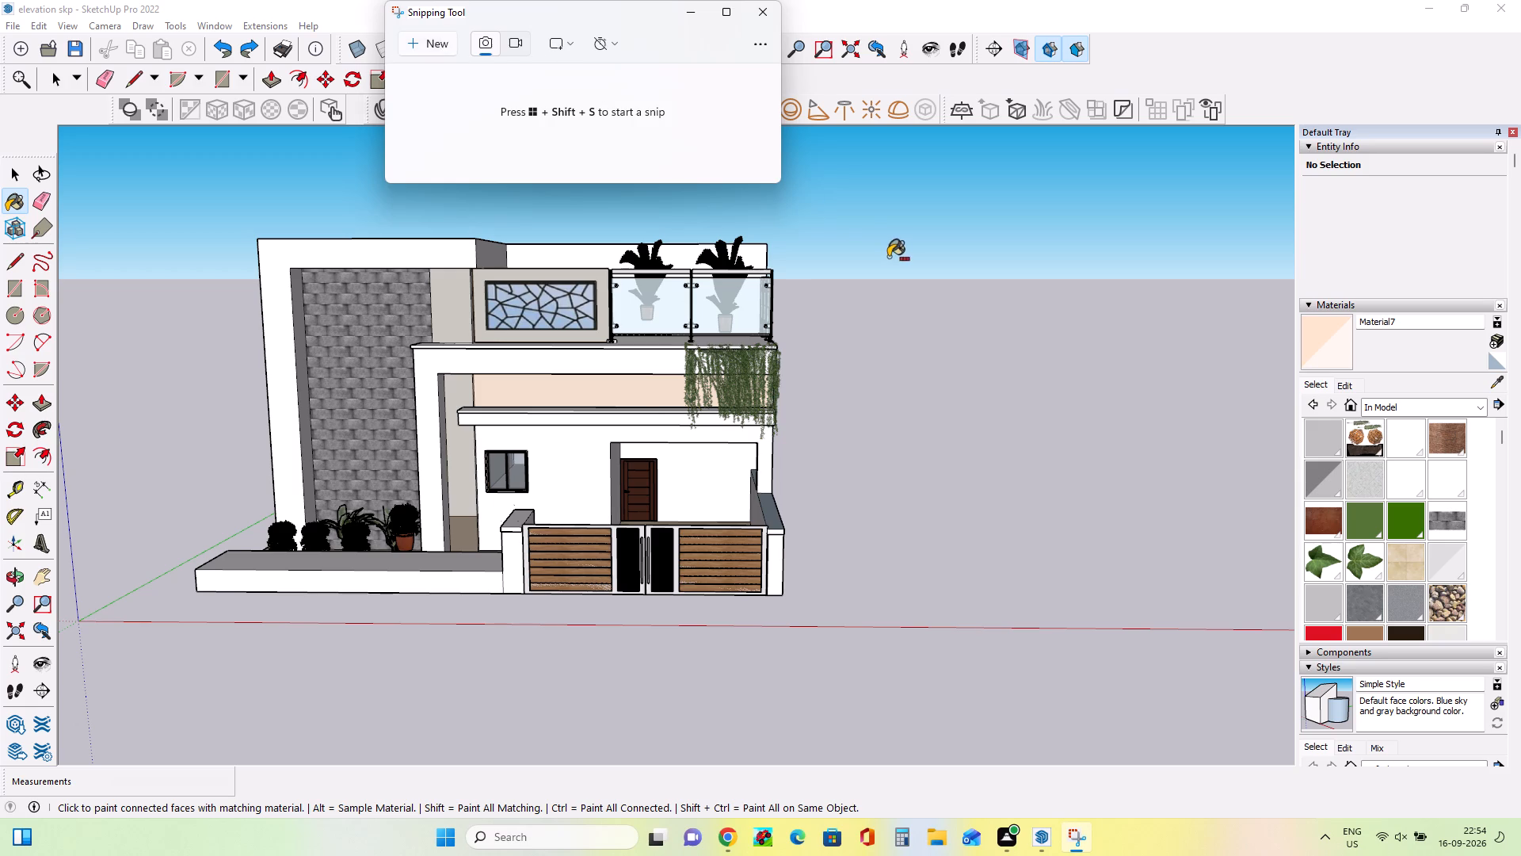
left_click_drag(871, 184, 656, 241)
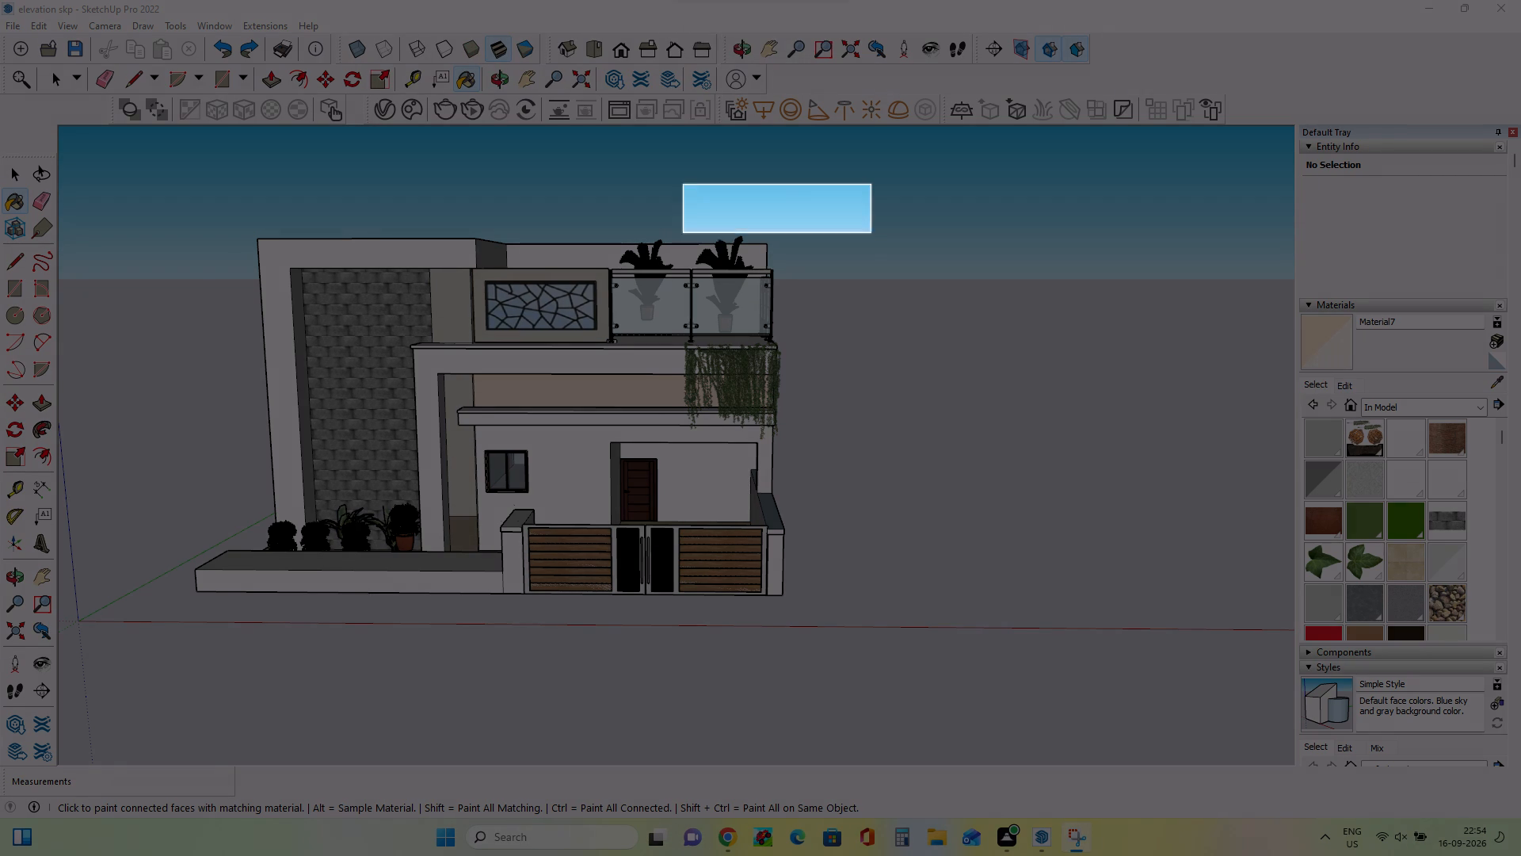
left_click_drag(656, 241, 166, 608)
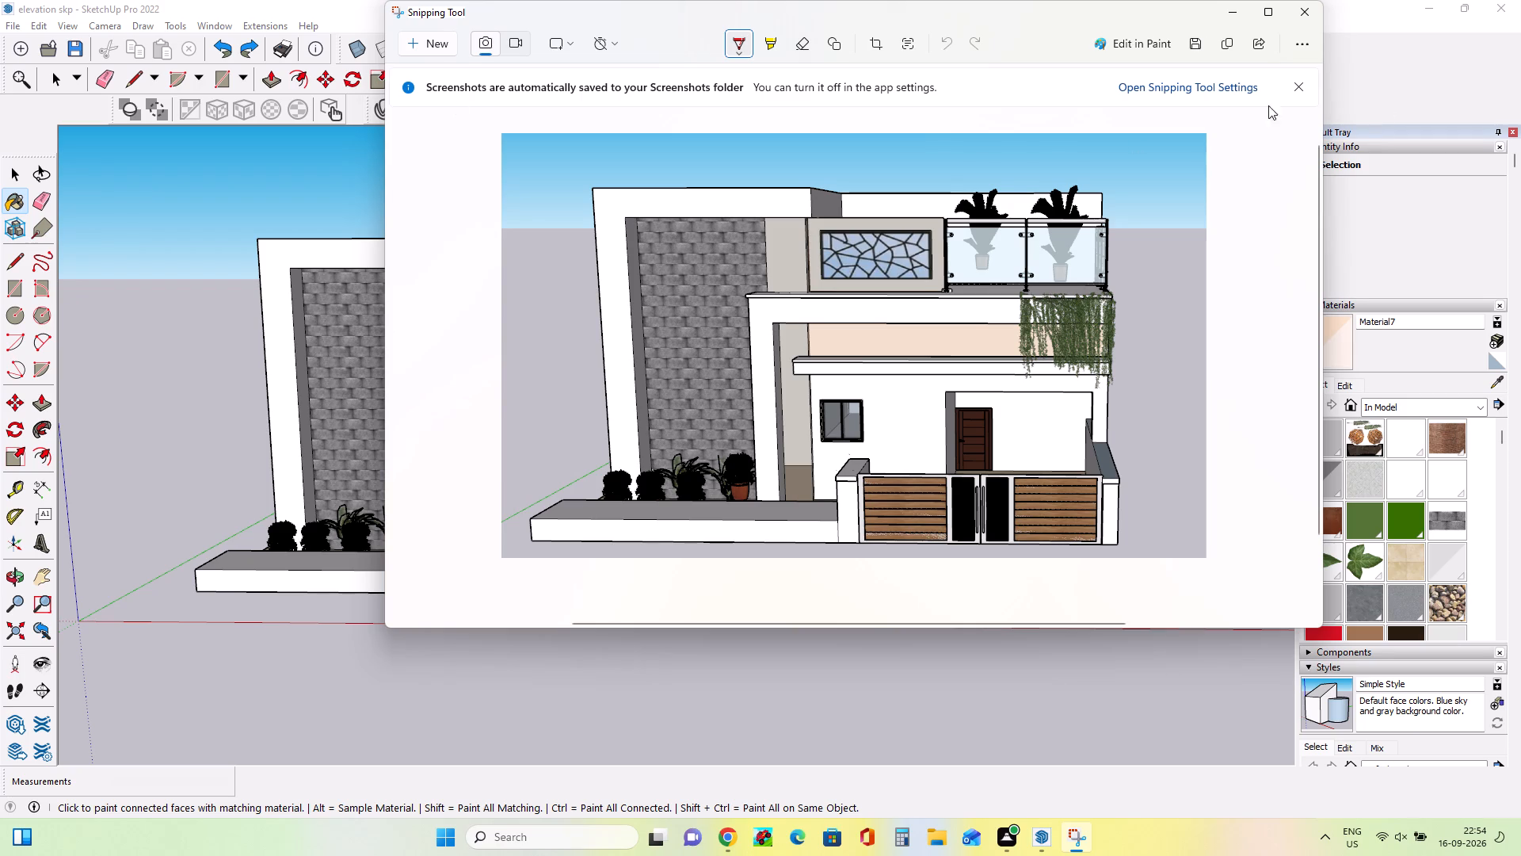
Save the snip to the Desktop as a PNG named "elevation pdf" and close Snipping Tool.
double_click(1197, 44)
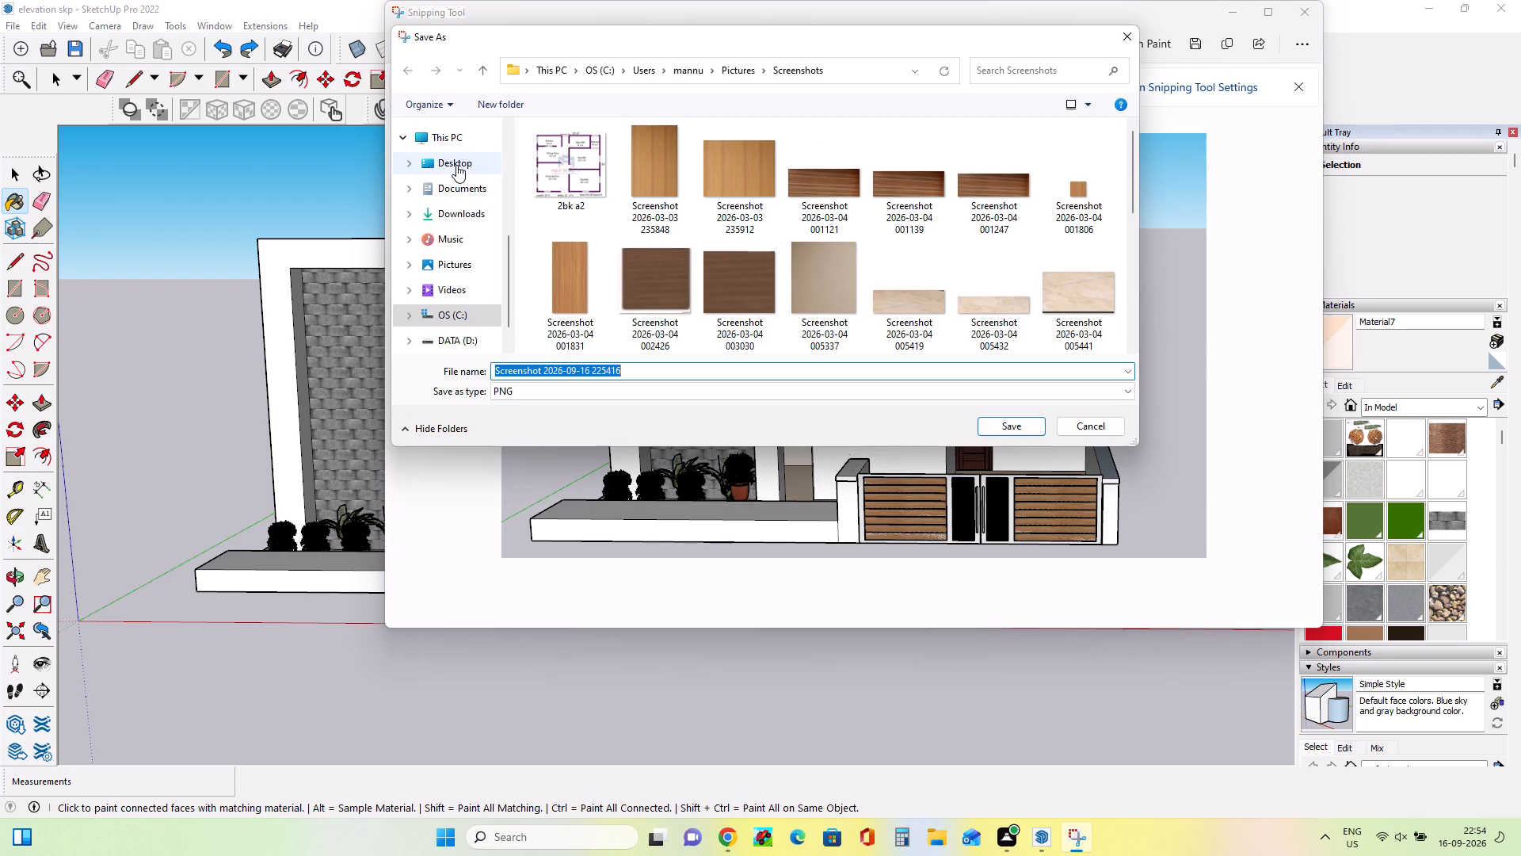
left_click(456, 165)
left_click(639, 367)
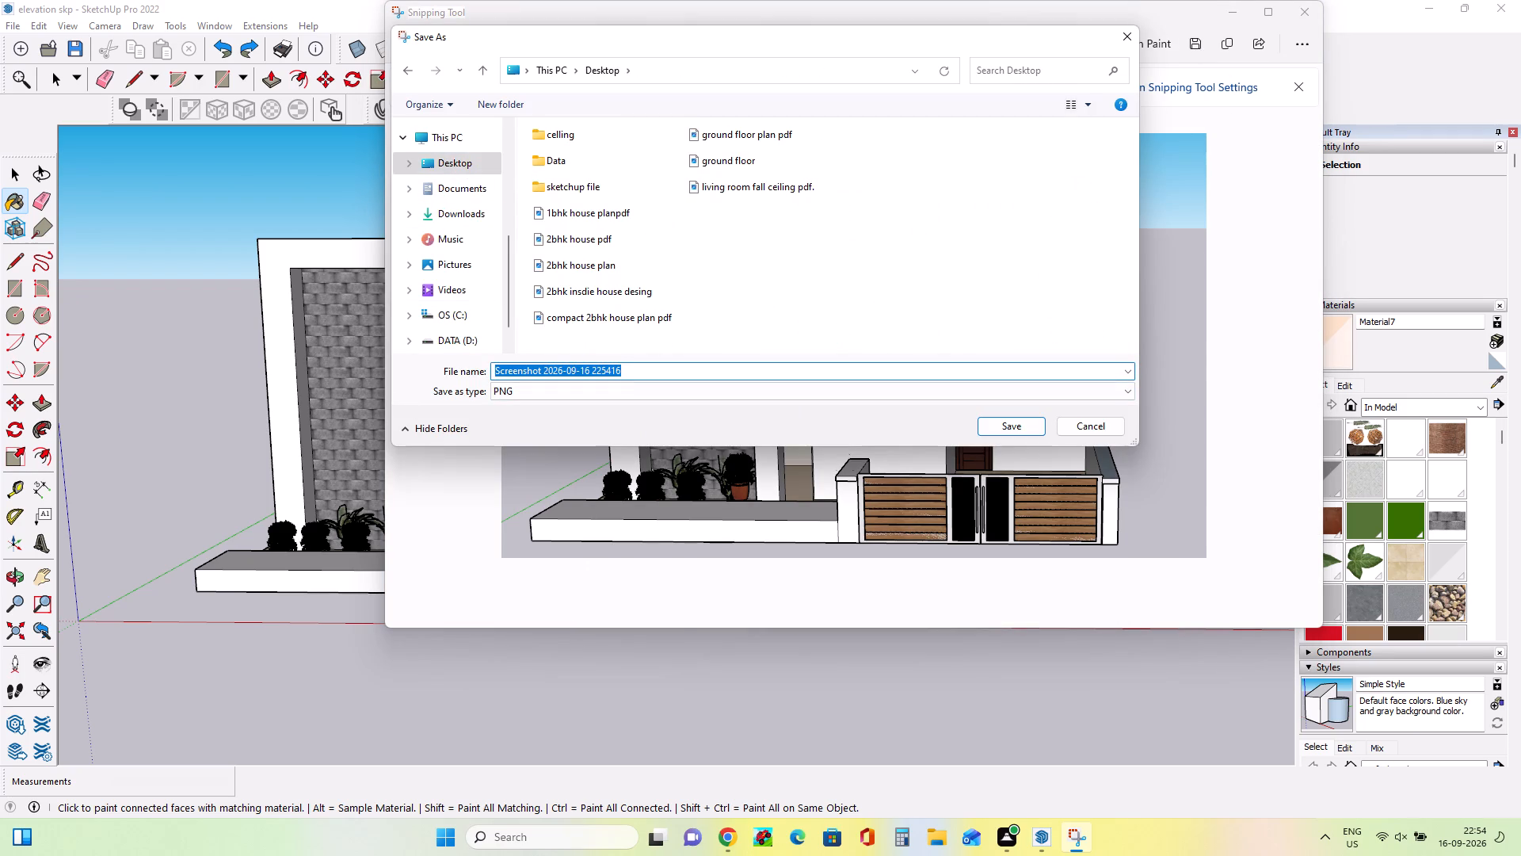
key("Delete")
type("elevation")
key("space")
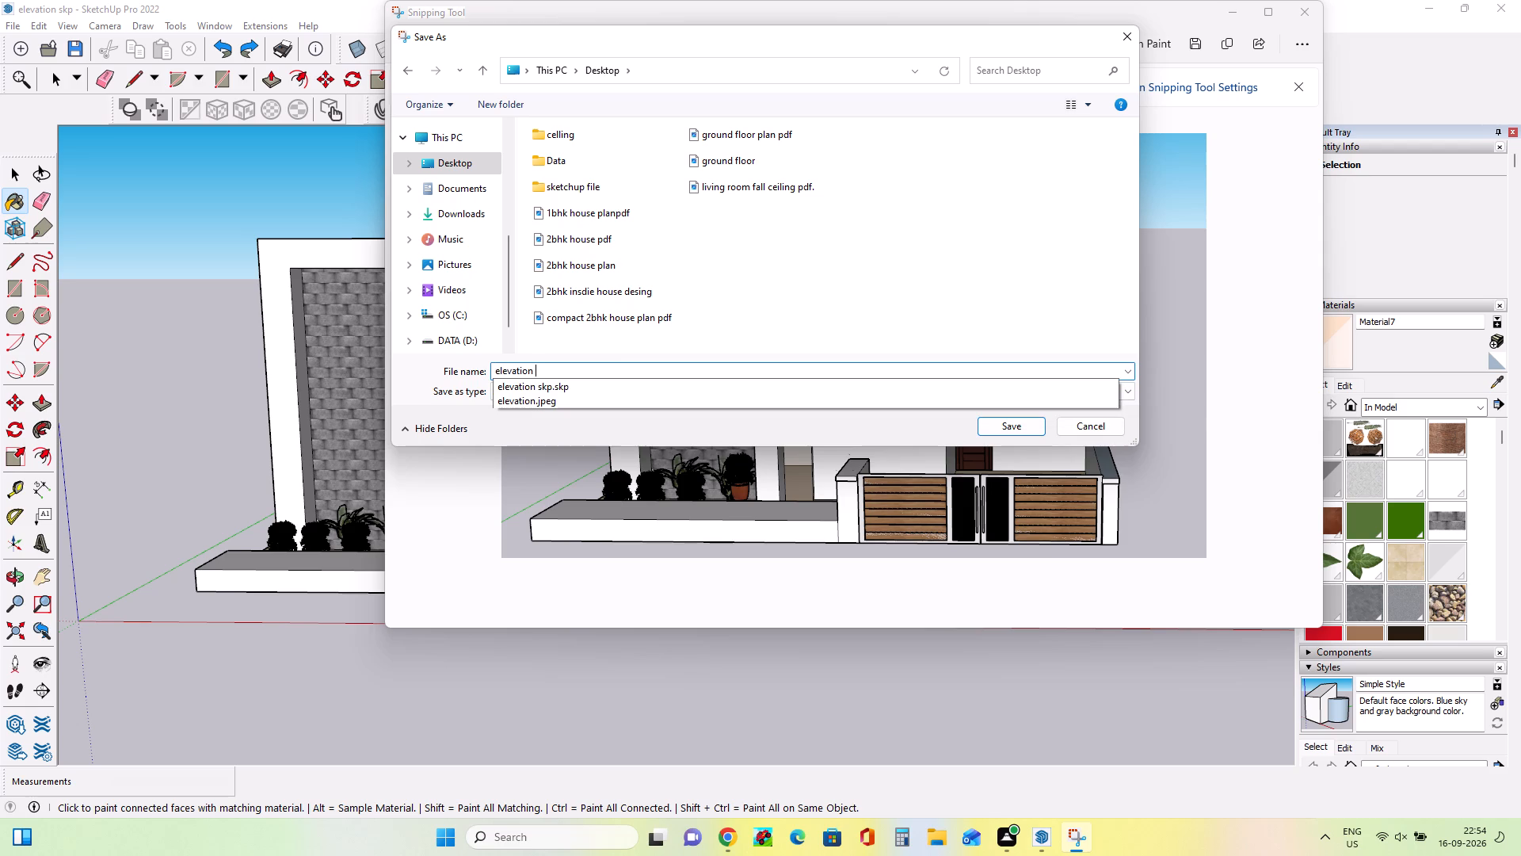
type("pd")
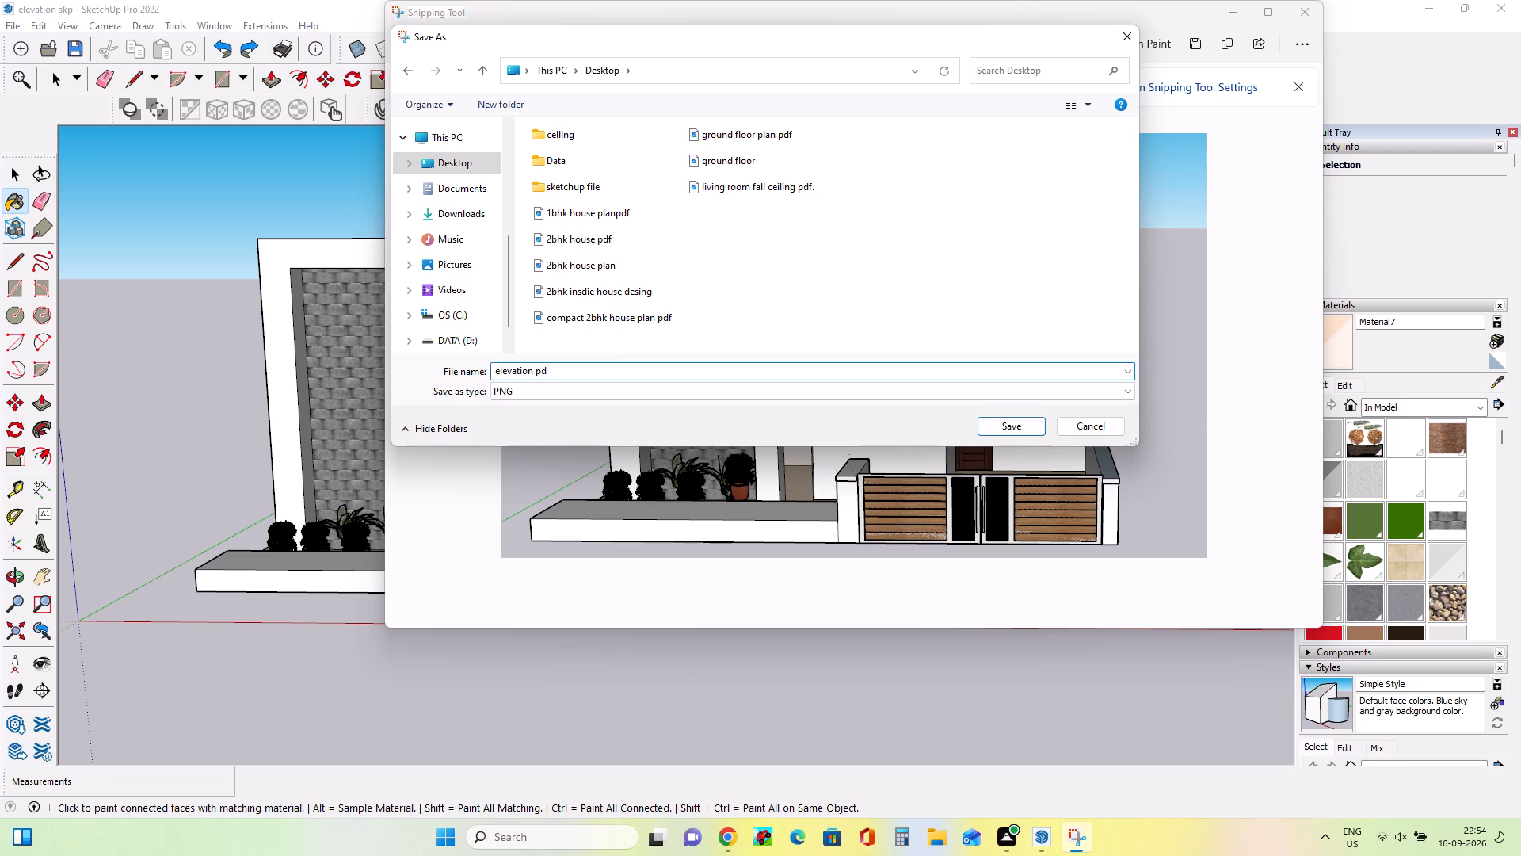
key("f")
key("Return")
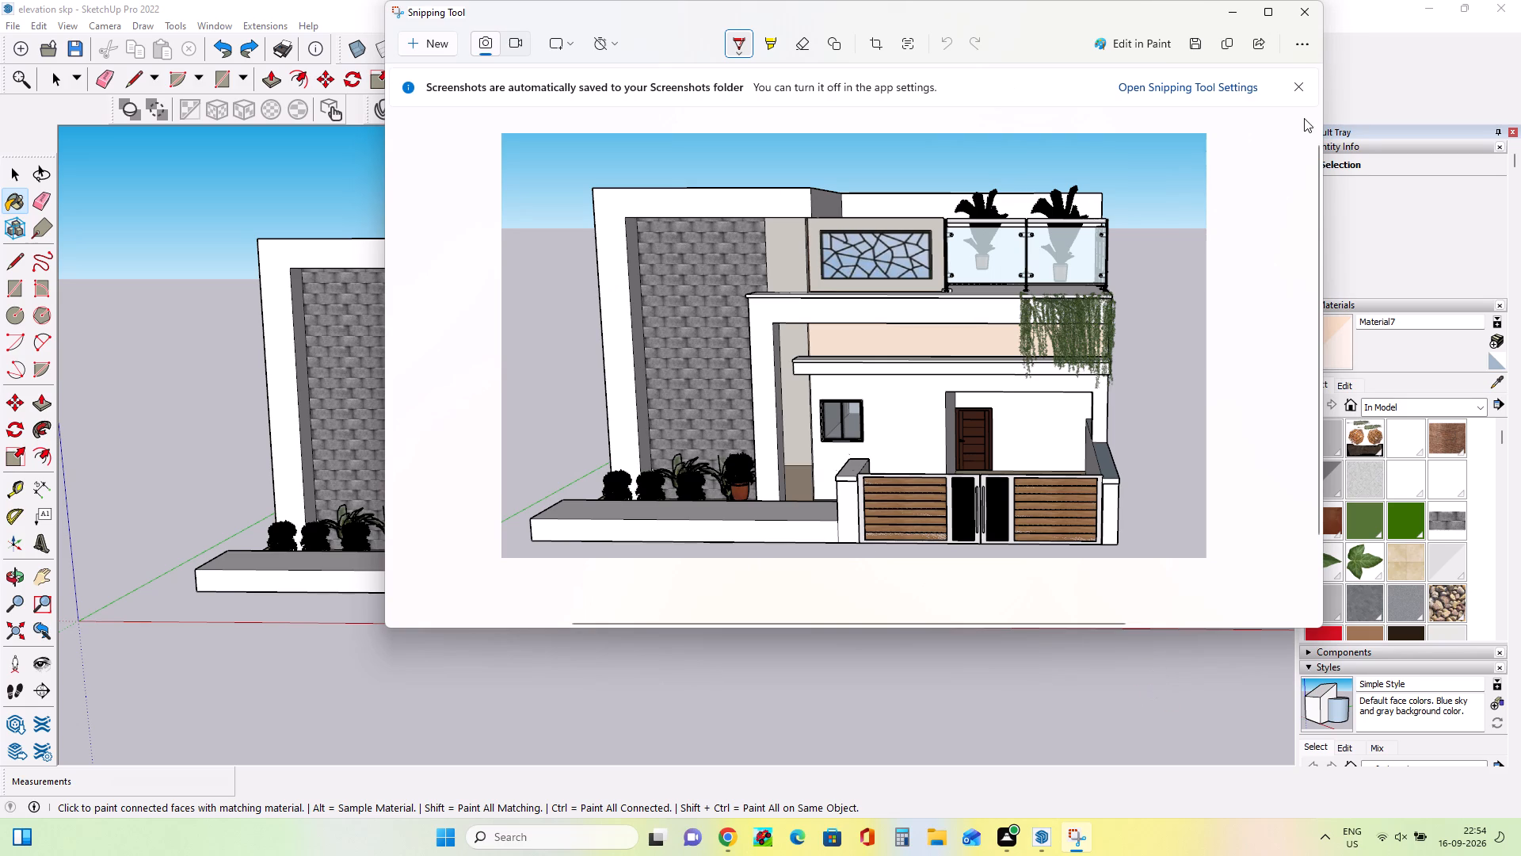
left_click(1311, 17)
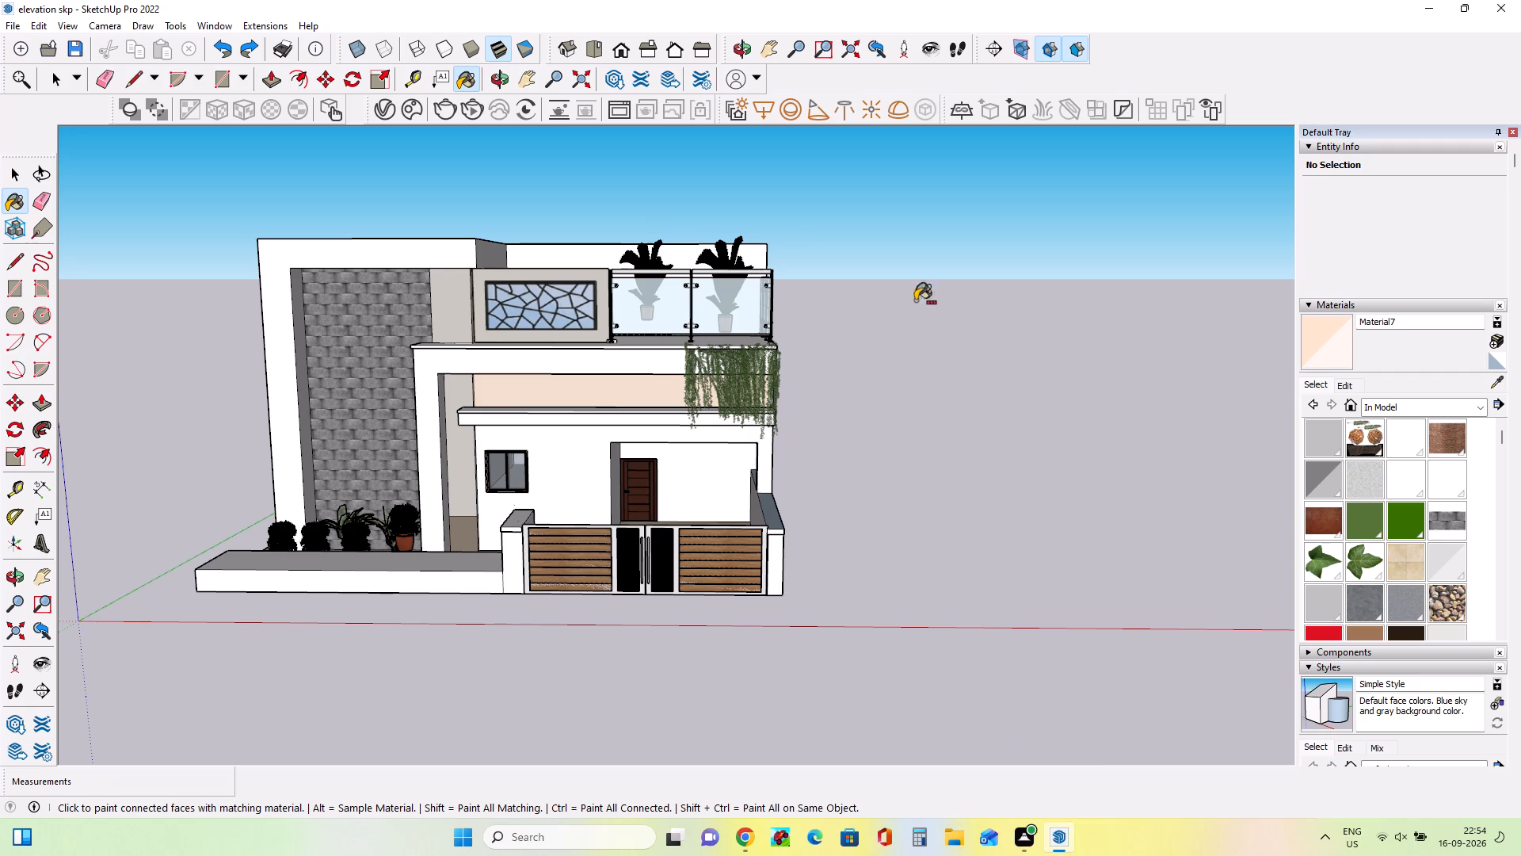
Minimize the SketchUp window.
left_click(1435, 8)
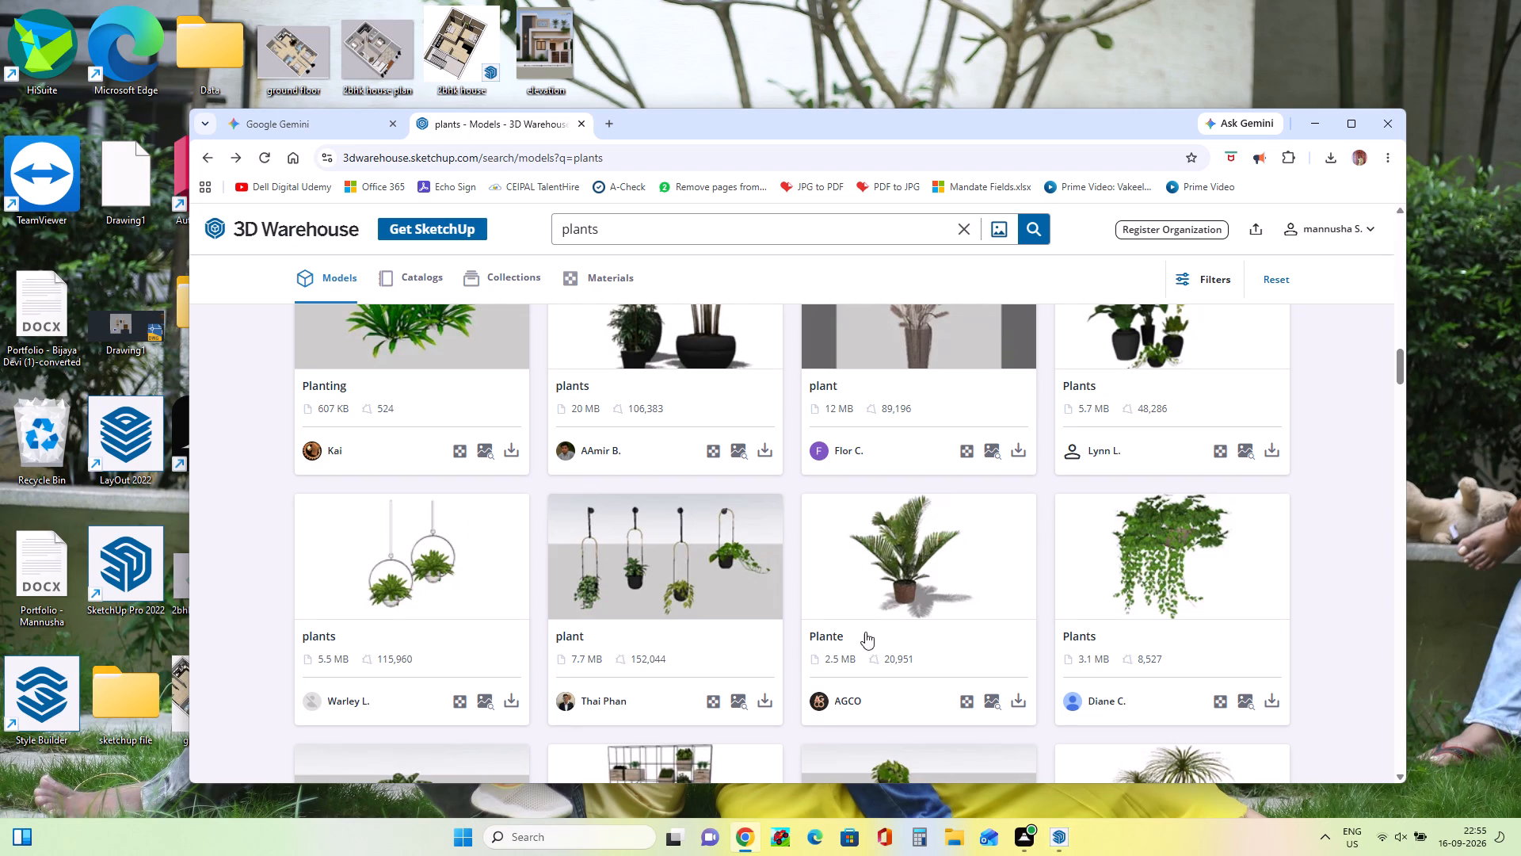